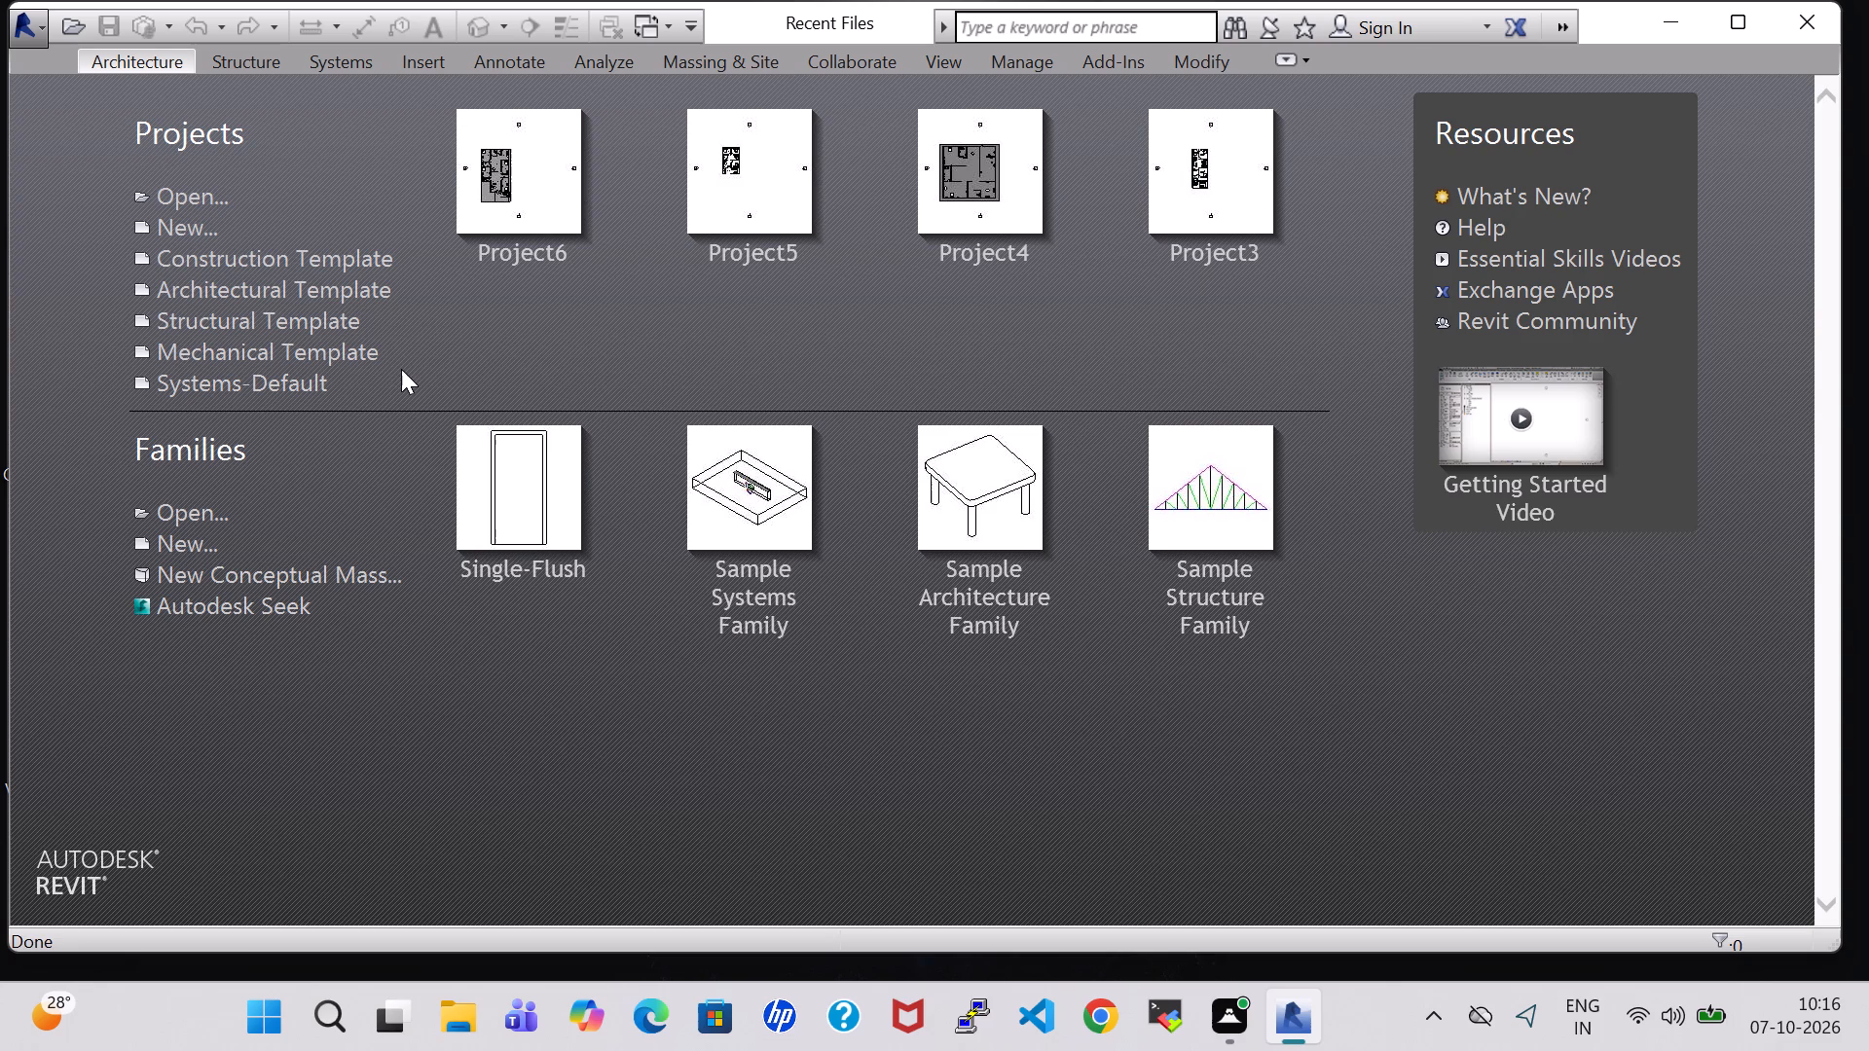
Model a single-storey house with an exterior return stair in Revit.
Create a new project based on the Architectural Template.
click(183, 236)
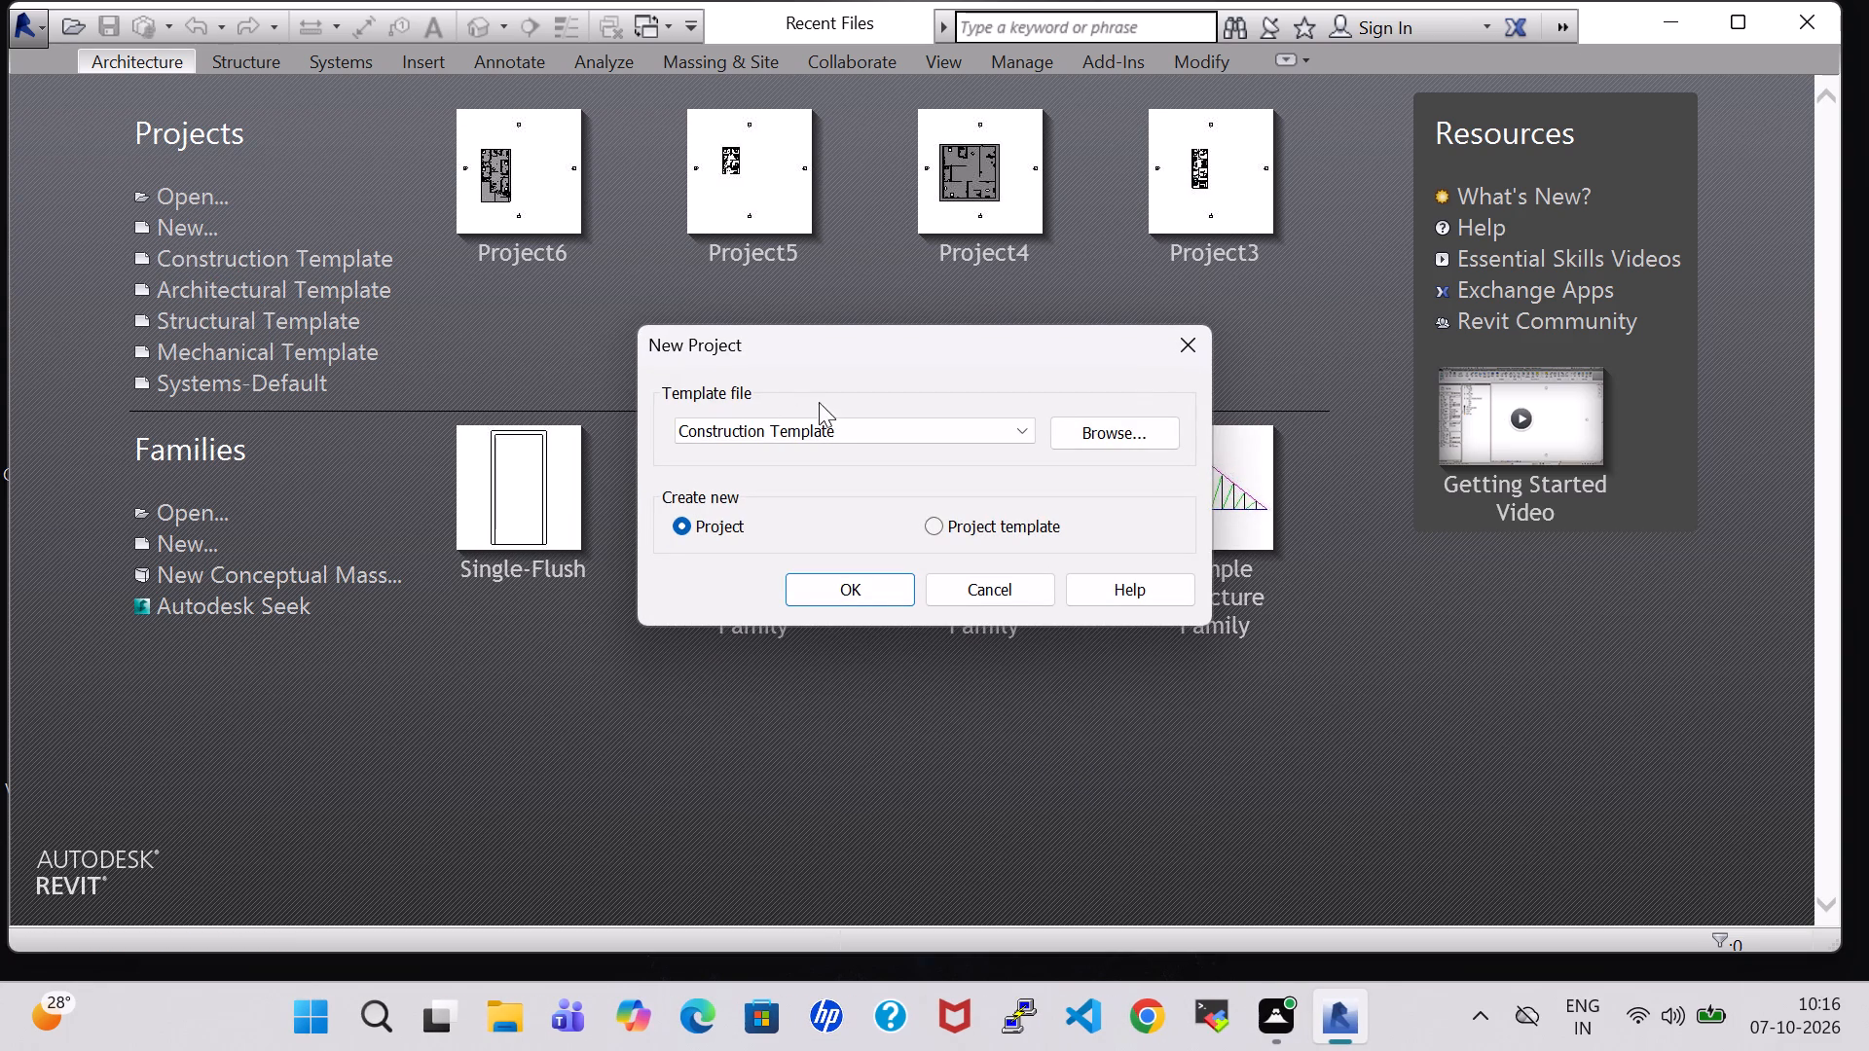
click(825, 426)
click(792, 499)
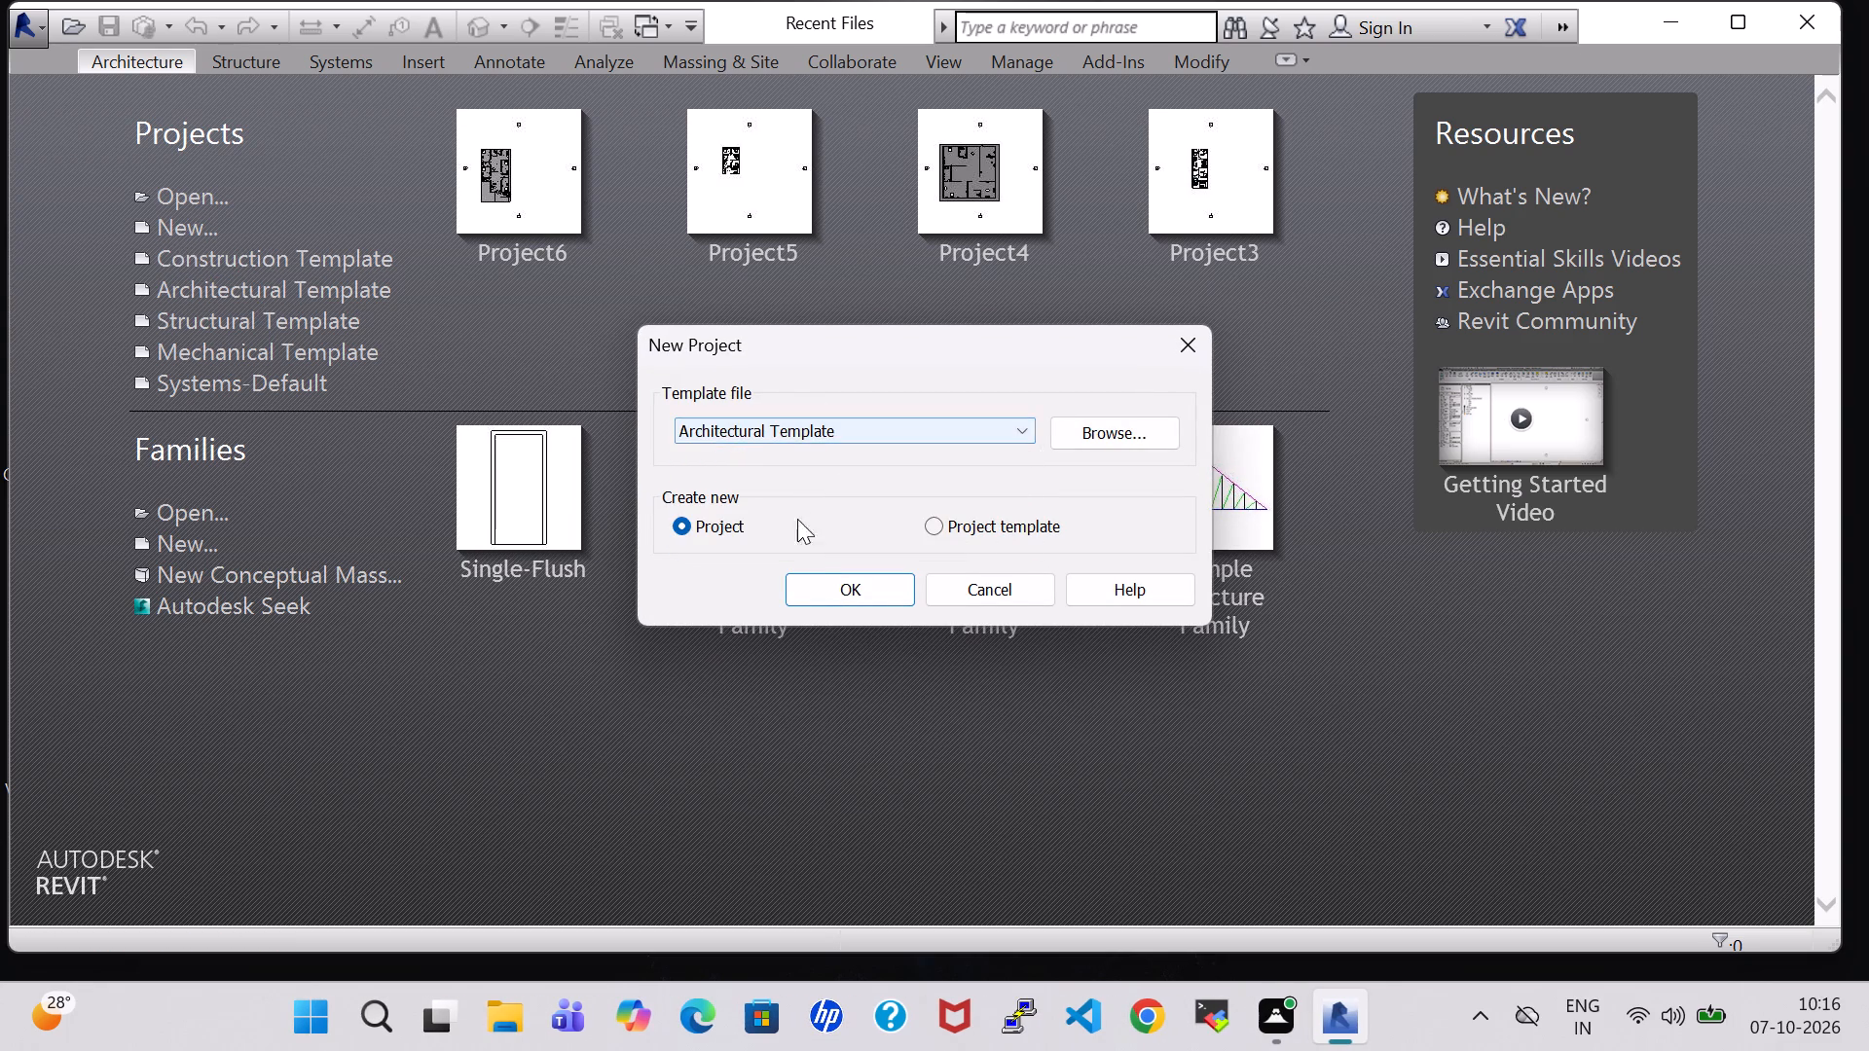
click(831, 599)
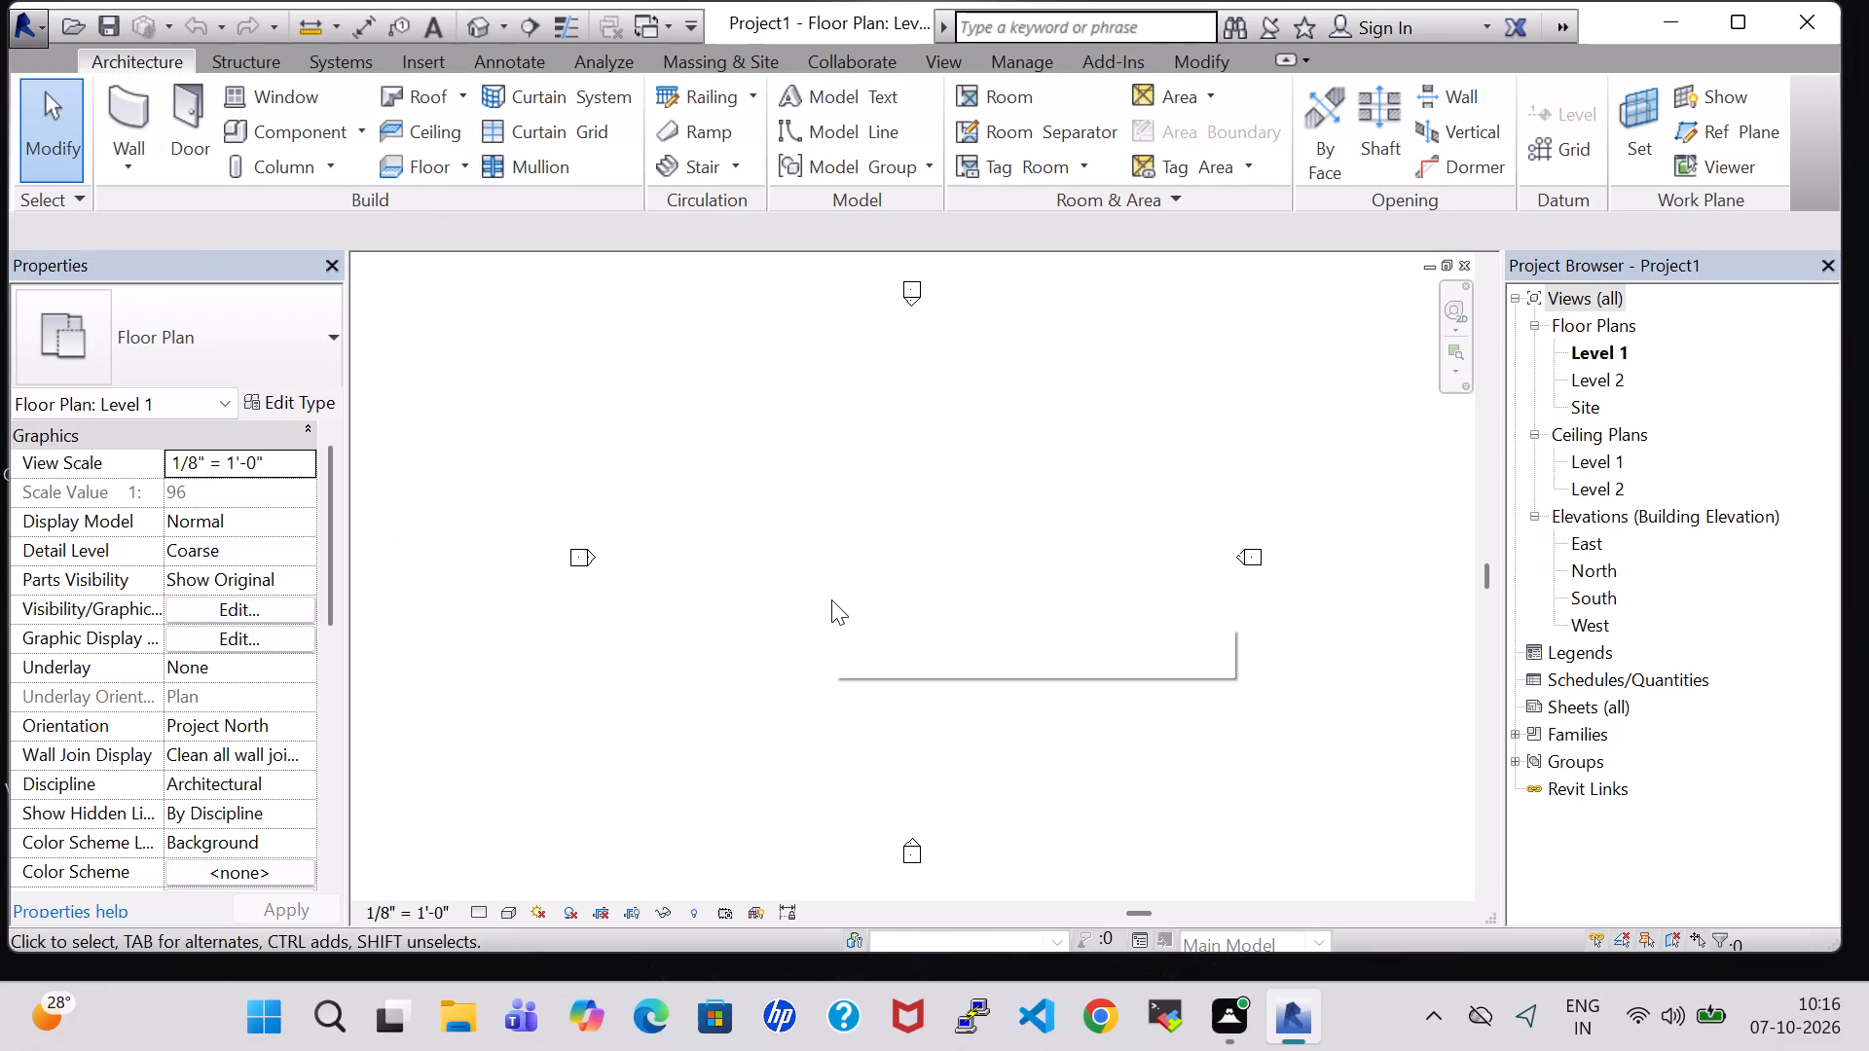
Draw a closed rectangle of Generic - 8" walls on Level 1, 30' wide by 48' long, with a 10' unconnected height.
click(113, 100)
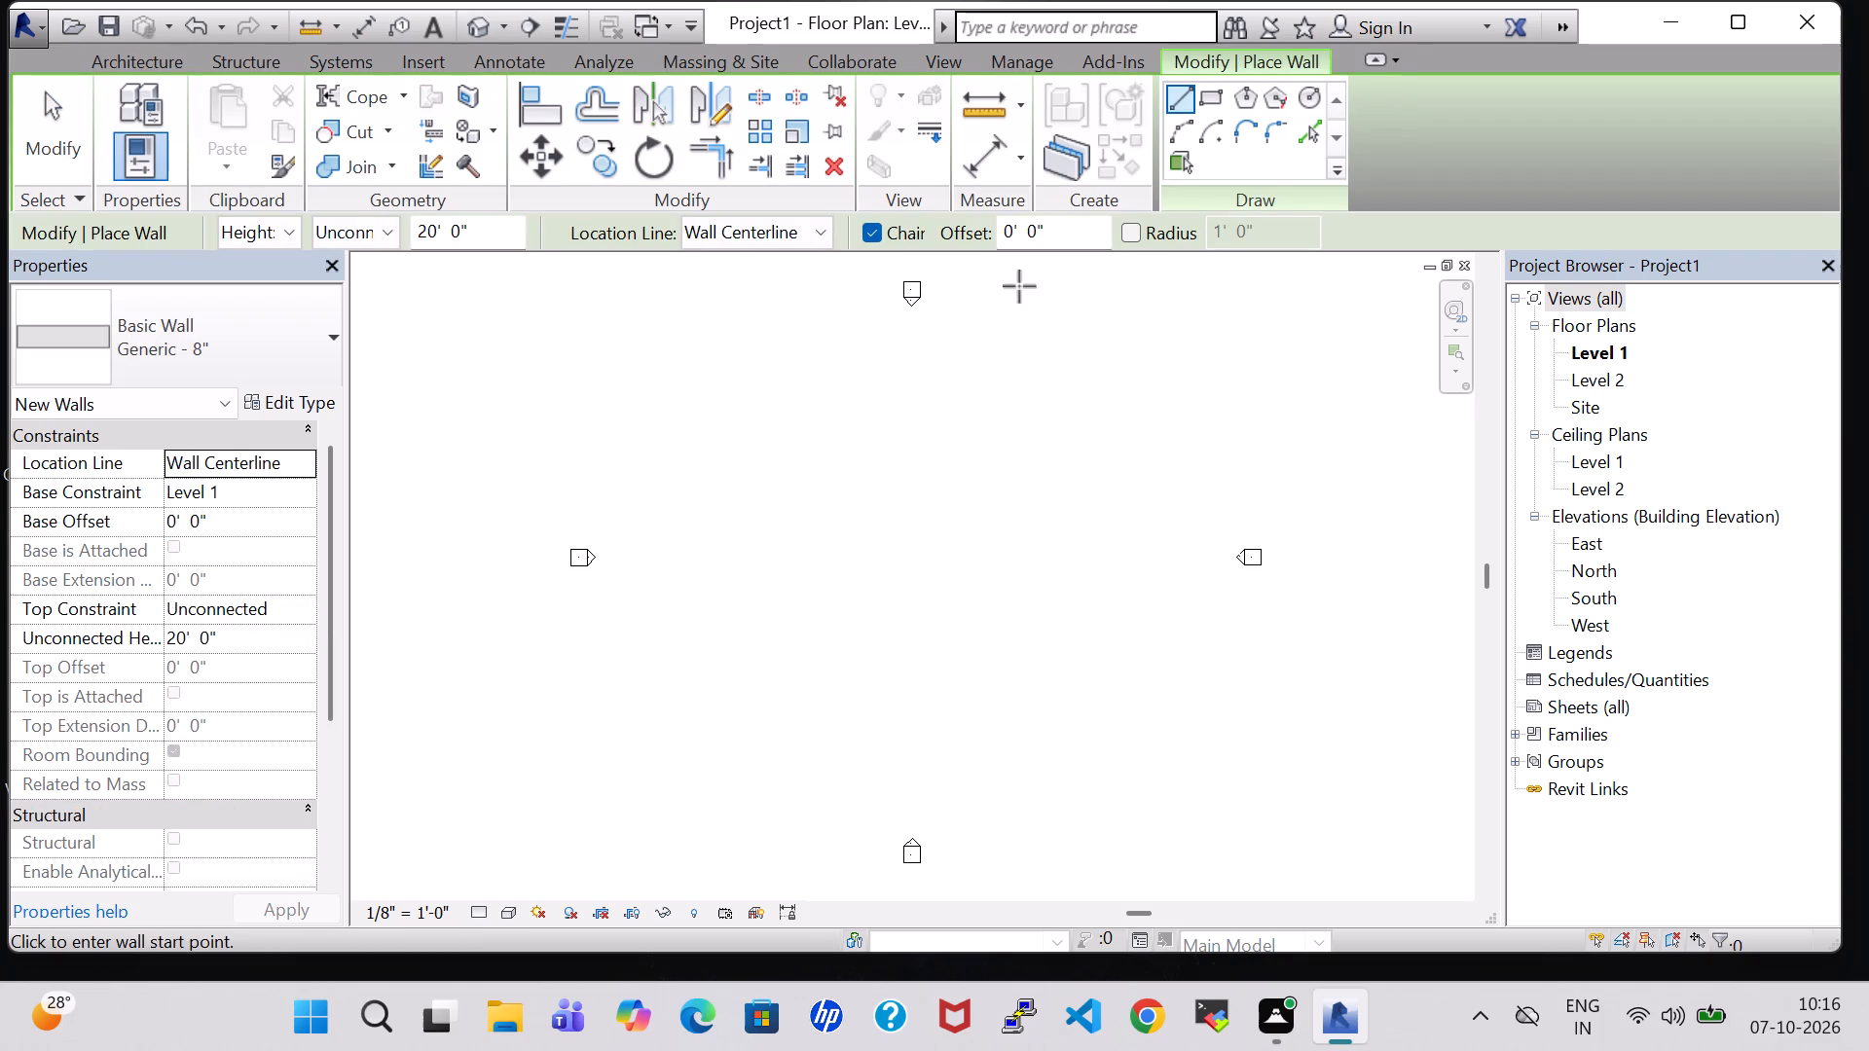
click(426, 226)
key(BackSpace)
key(1)
key(Return)
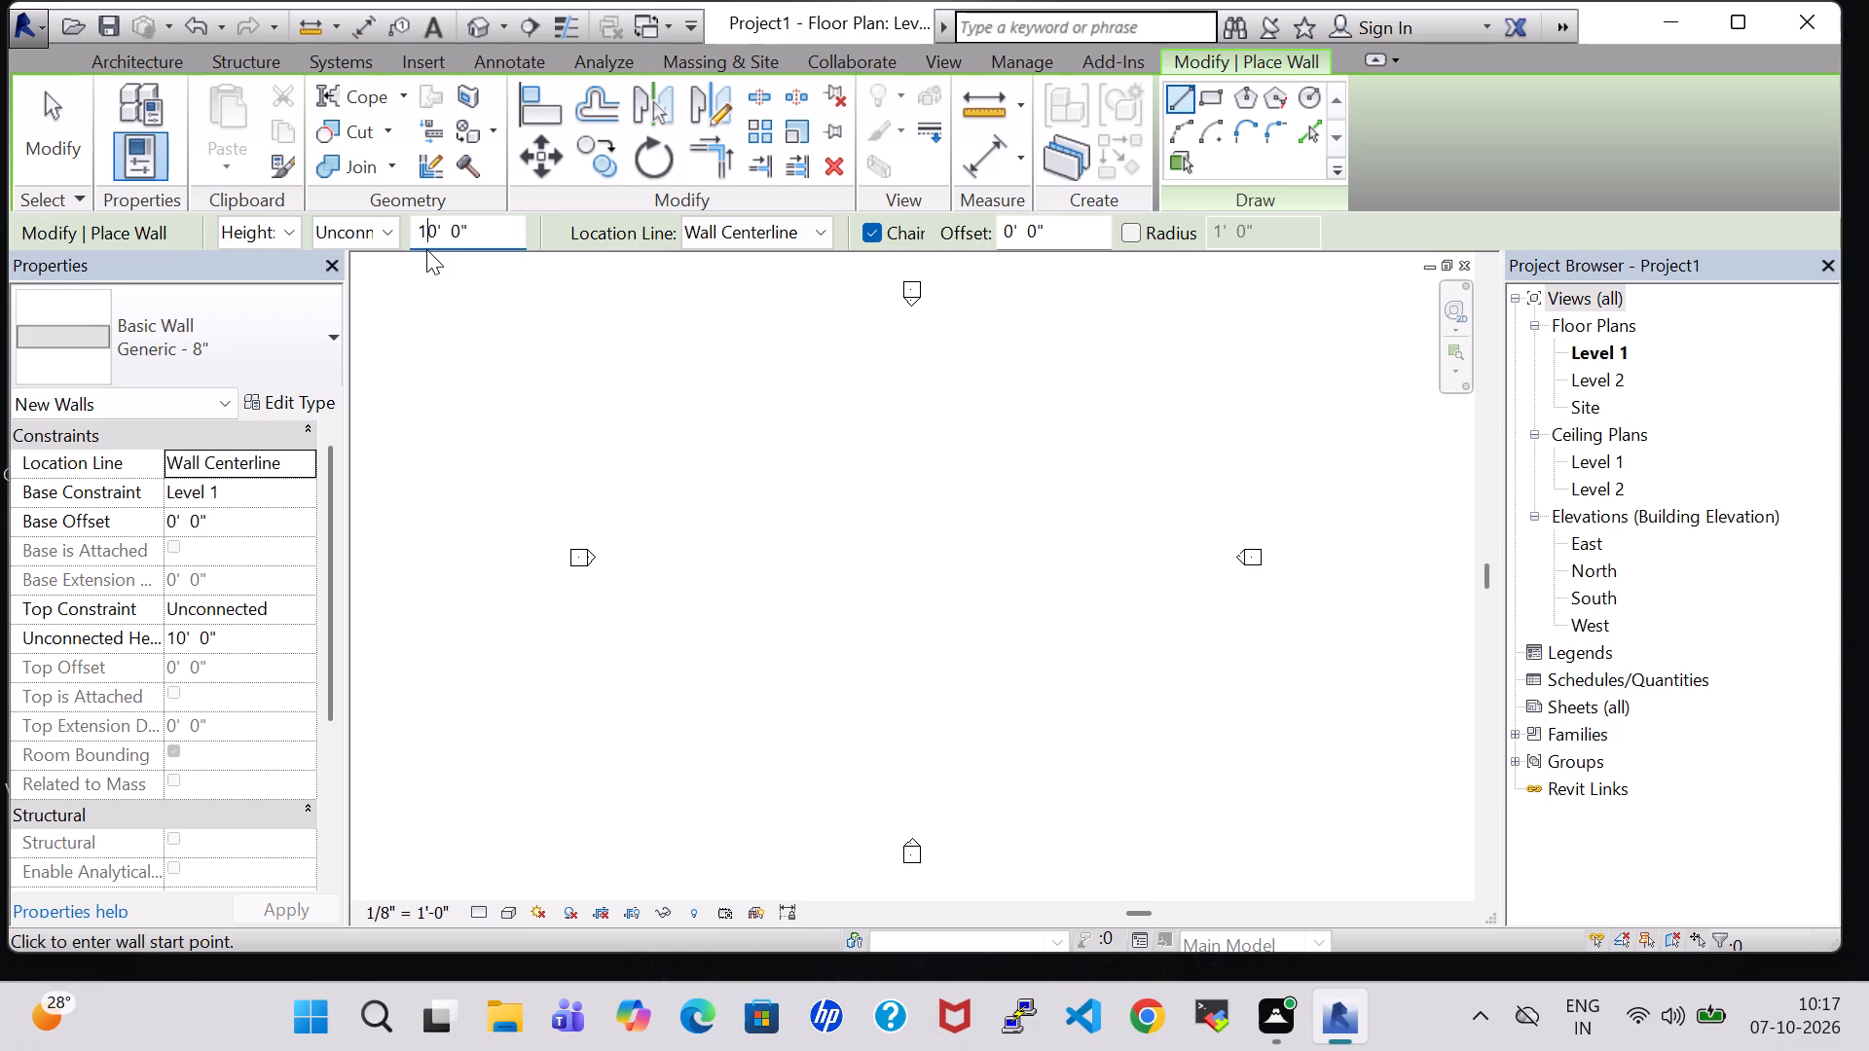
click(755, 440)
text(30)
key(Return)
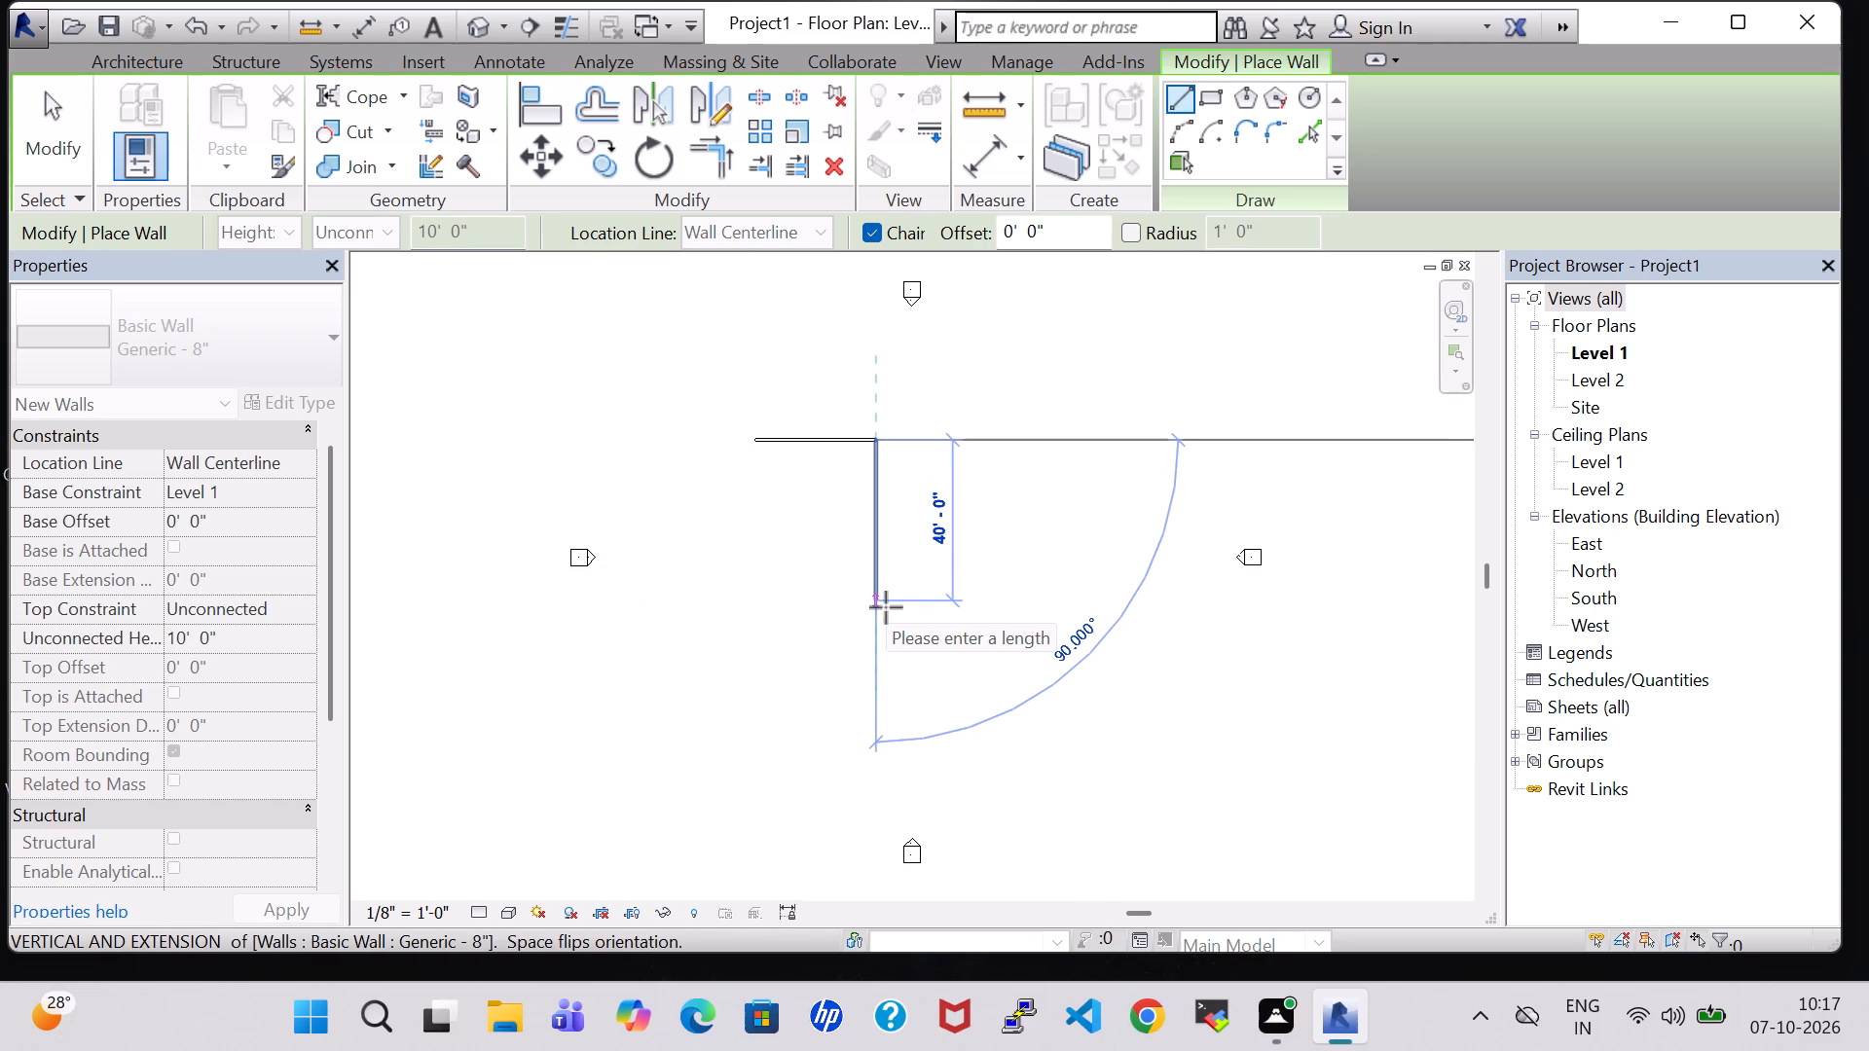
text(48)
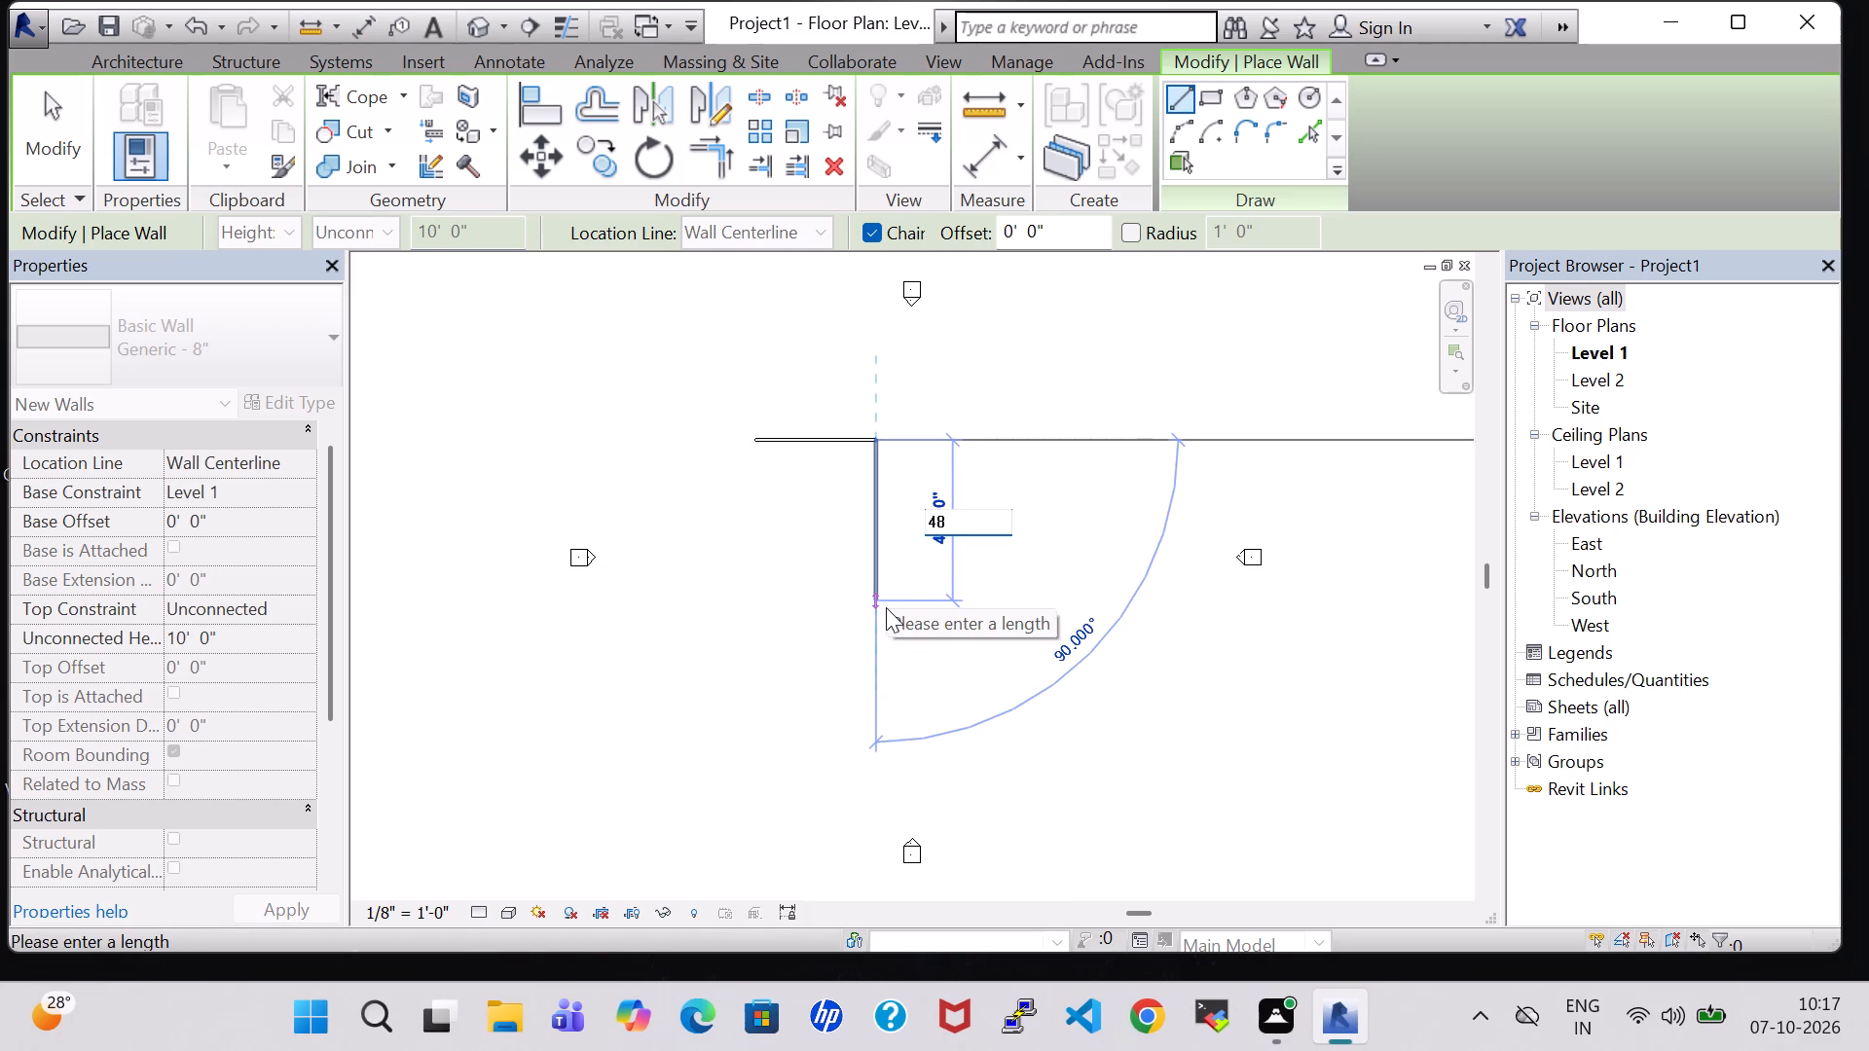
key(Return)
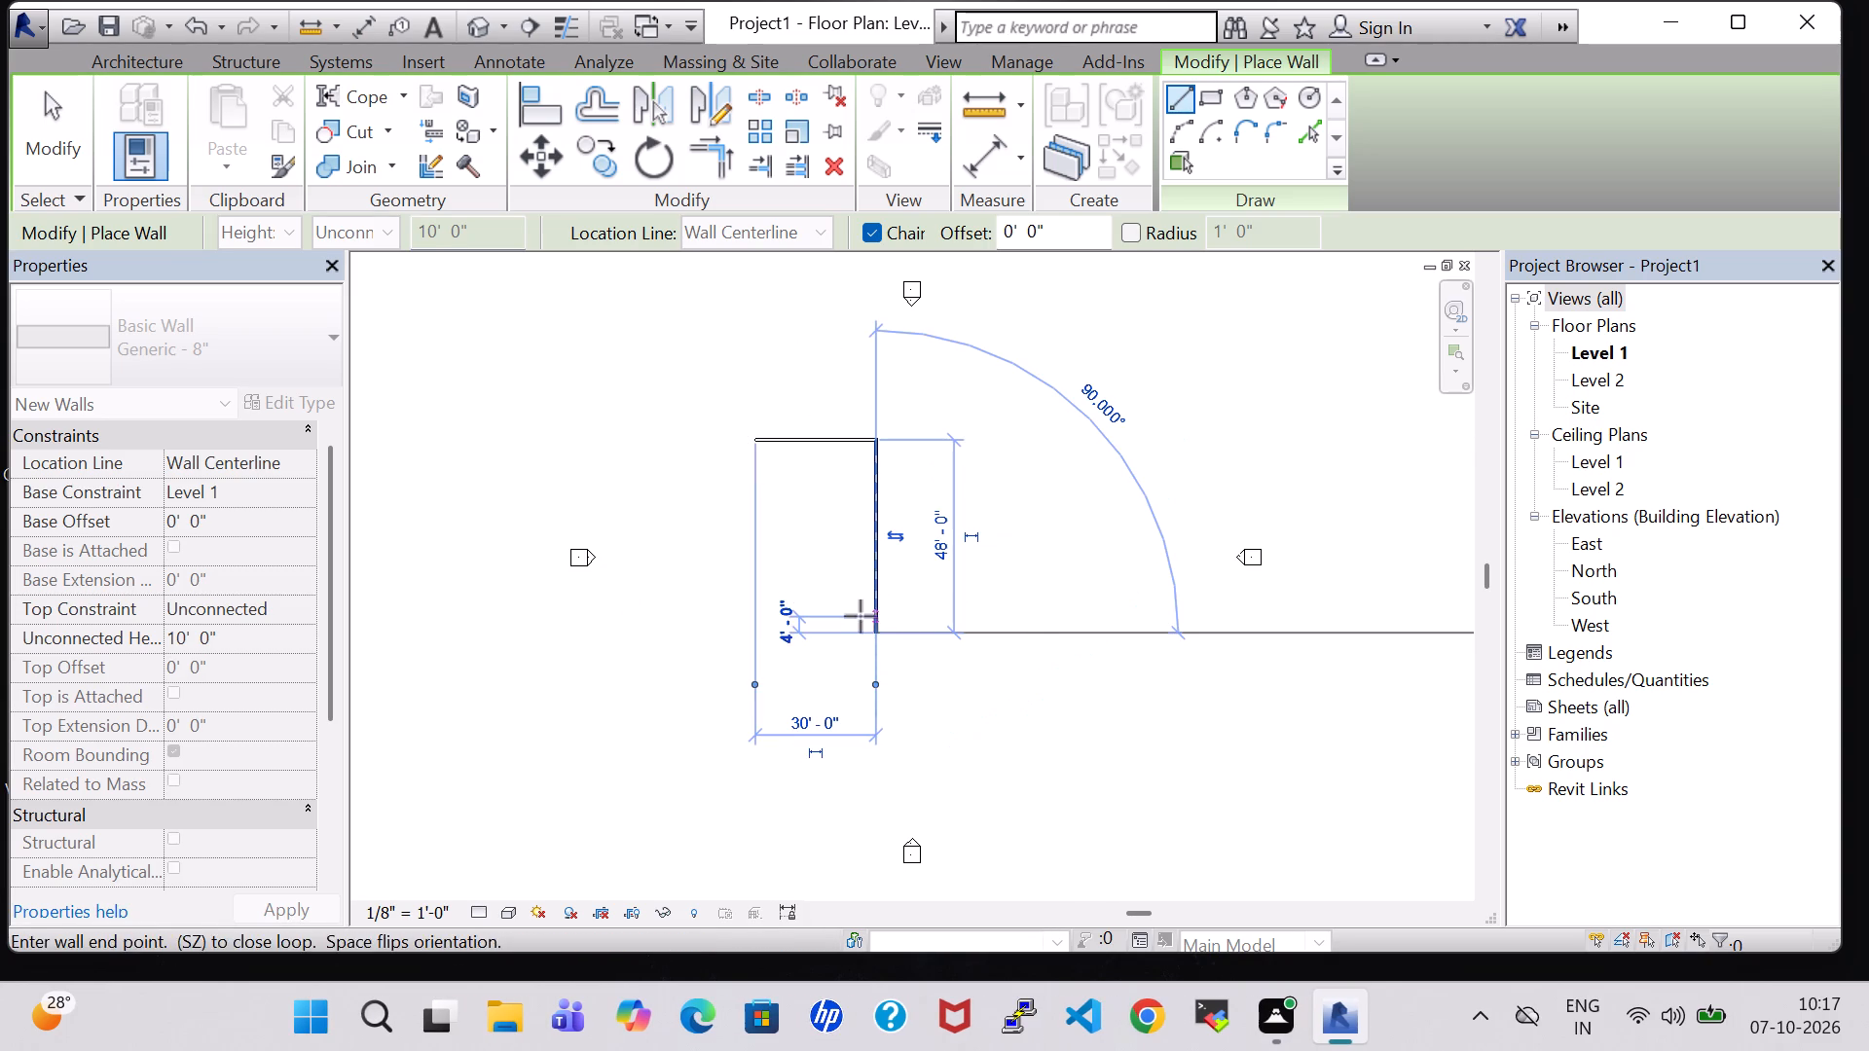
click(756, 638)
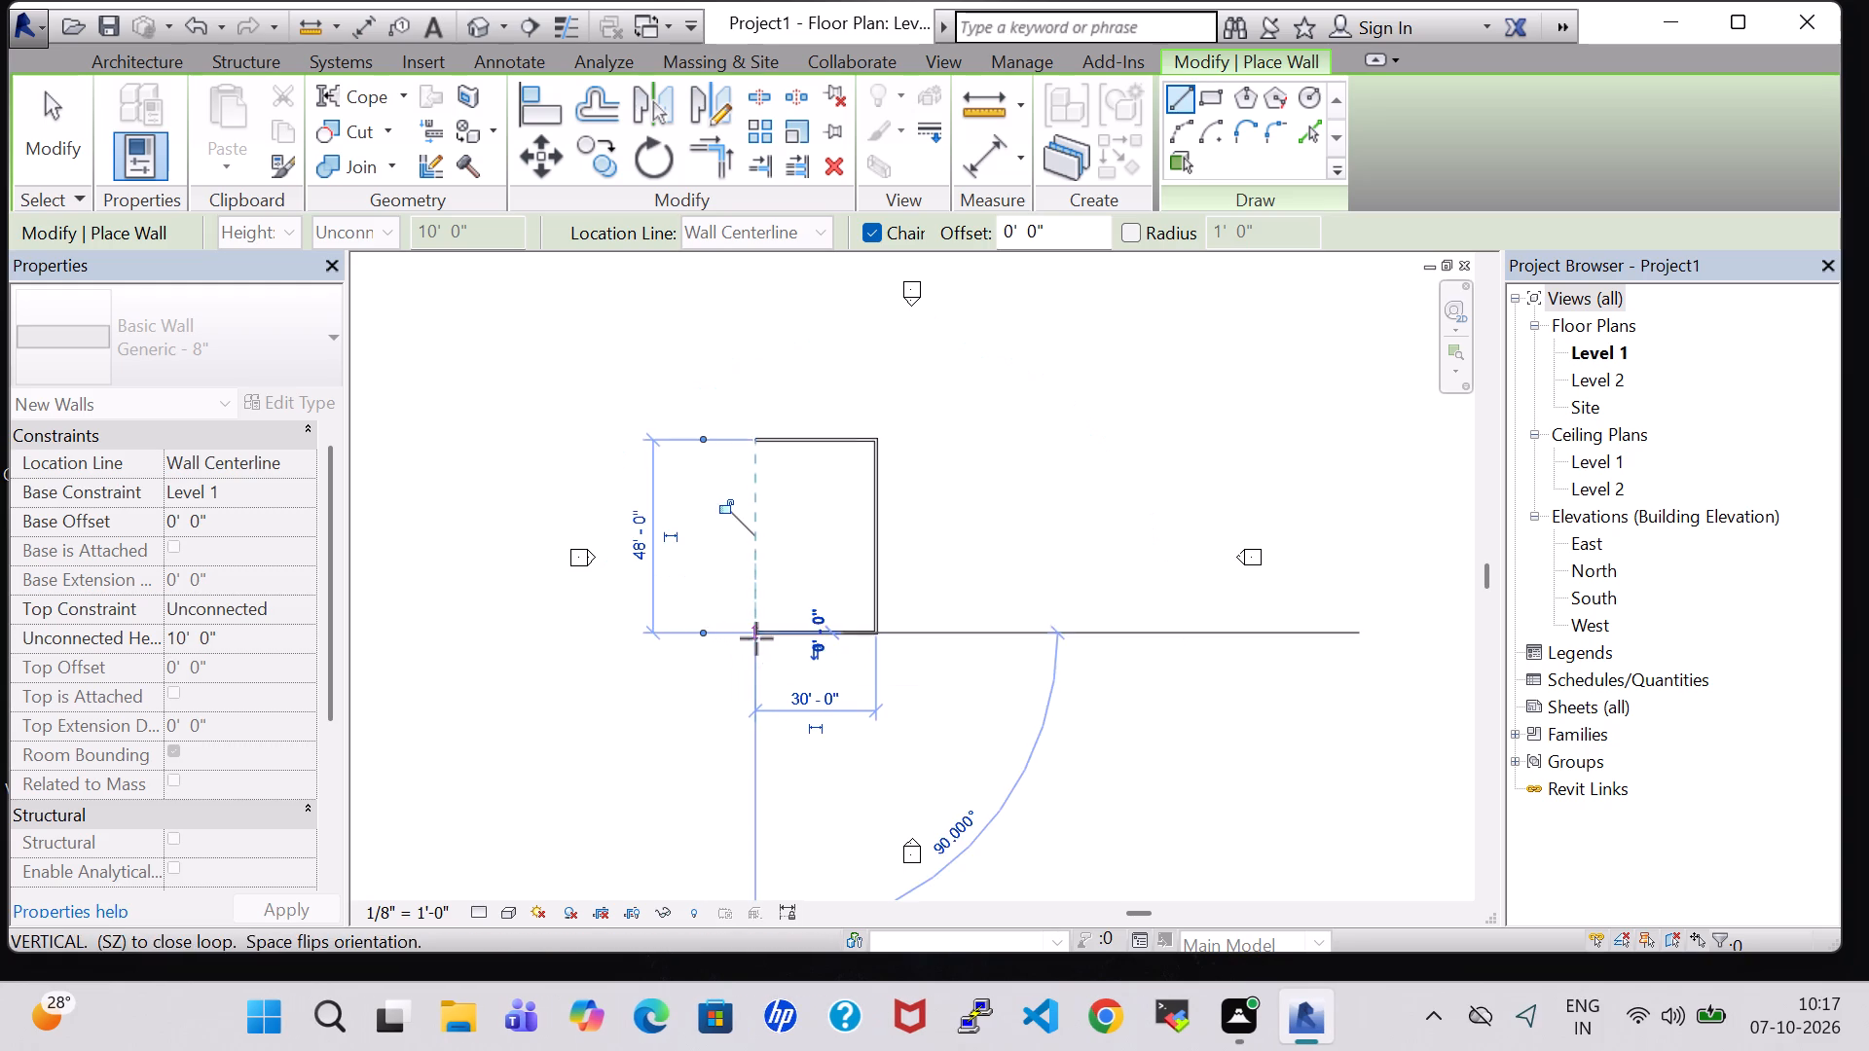
click(762, 449)
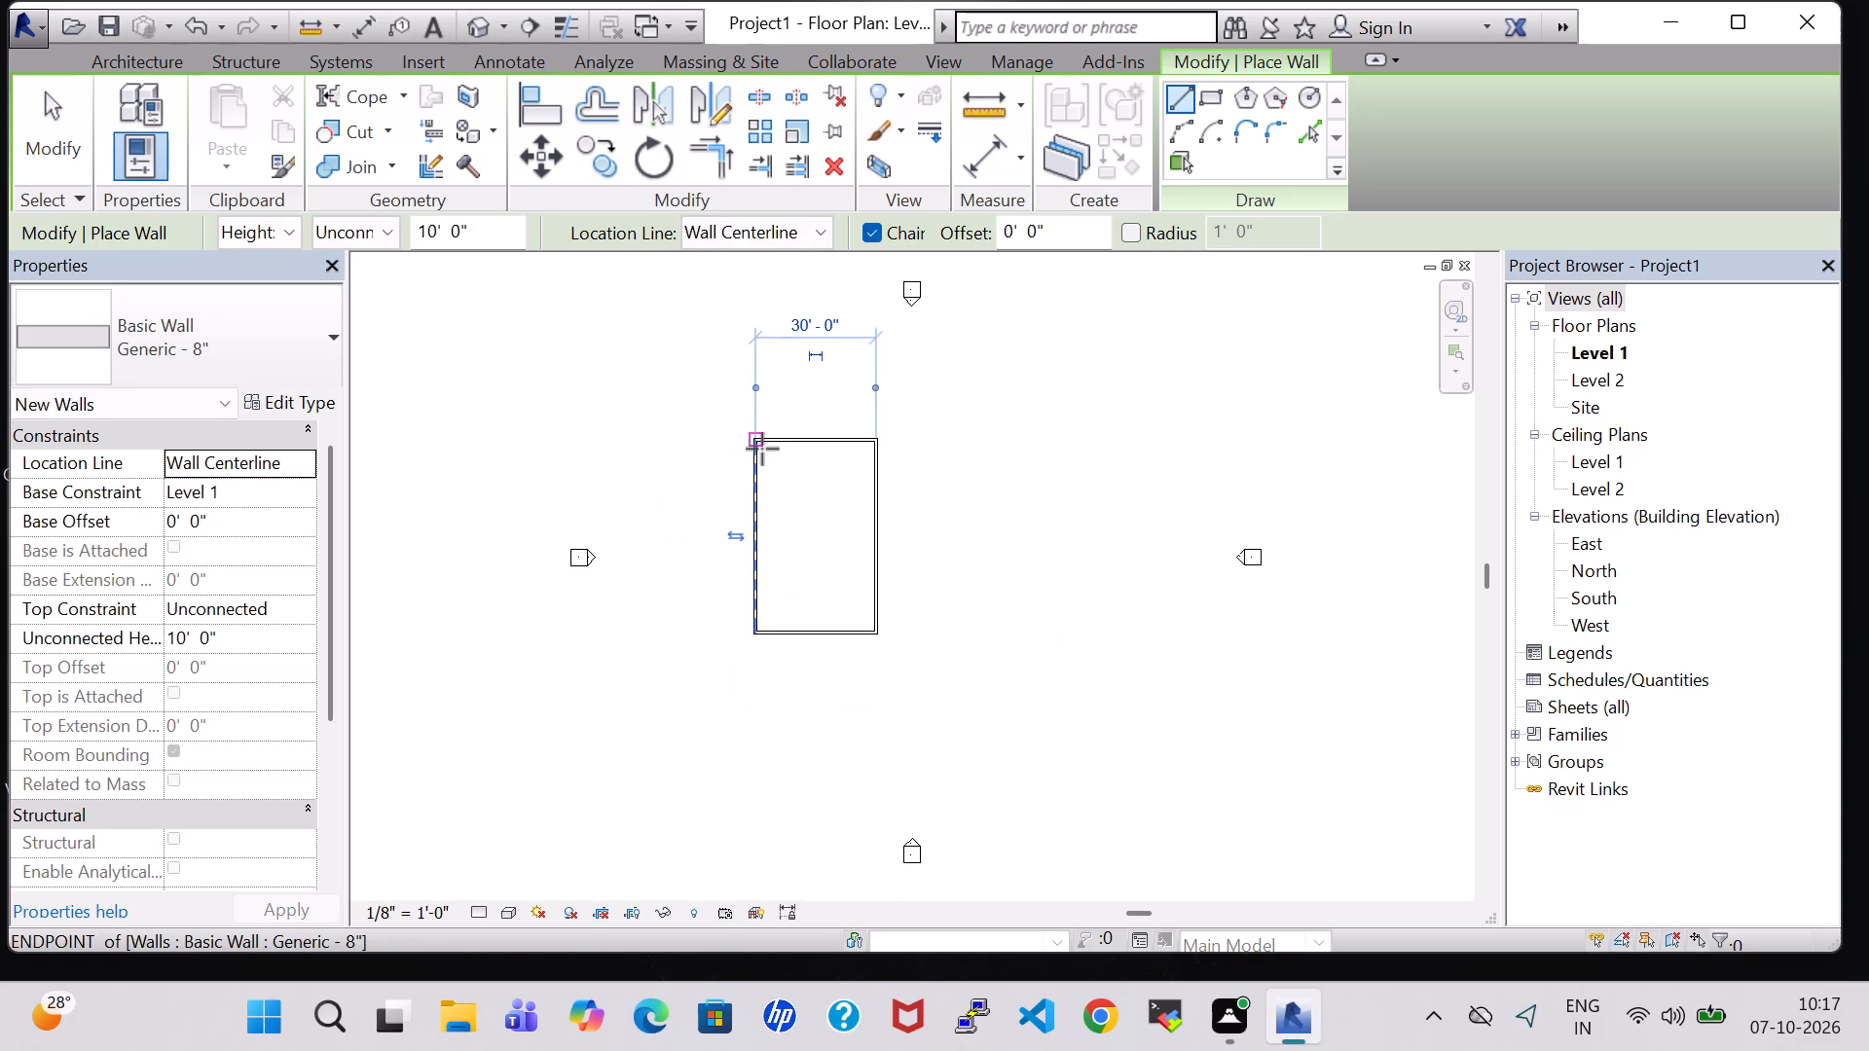
key(Escape)
key(Escape)
Set the sample height in the north wall's Generic - 8" type structure to 10' 0" and apply it.
scroll(822, 512, up, 1)
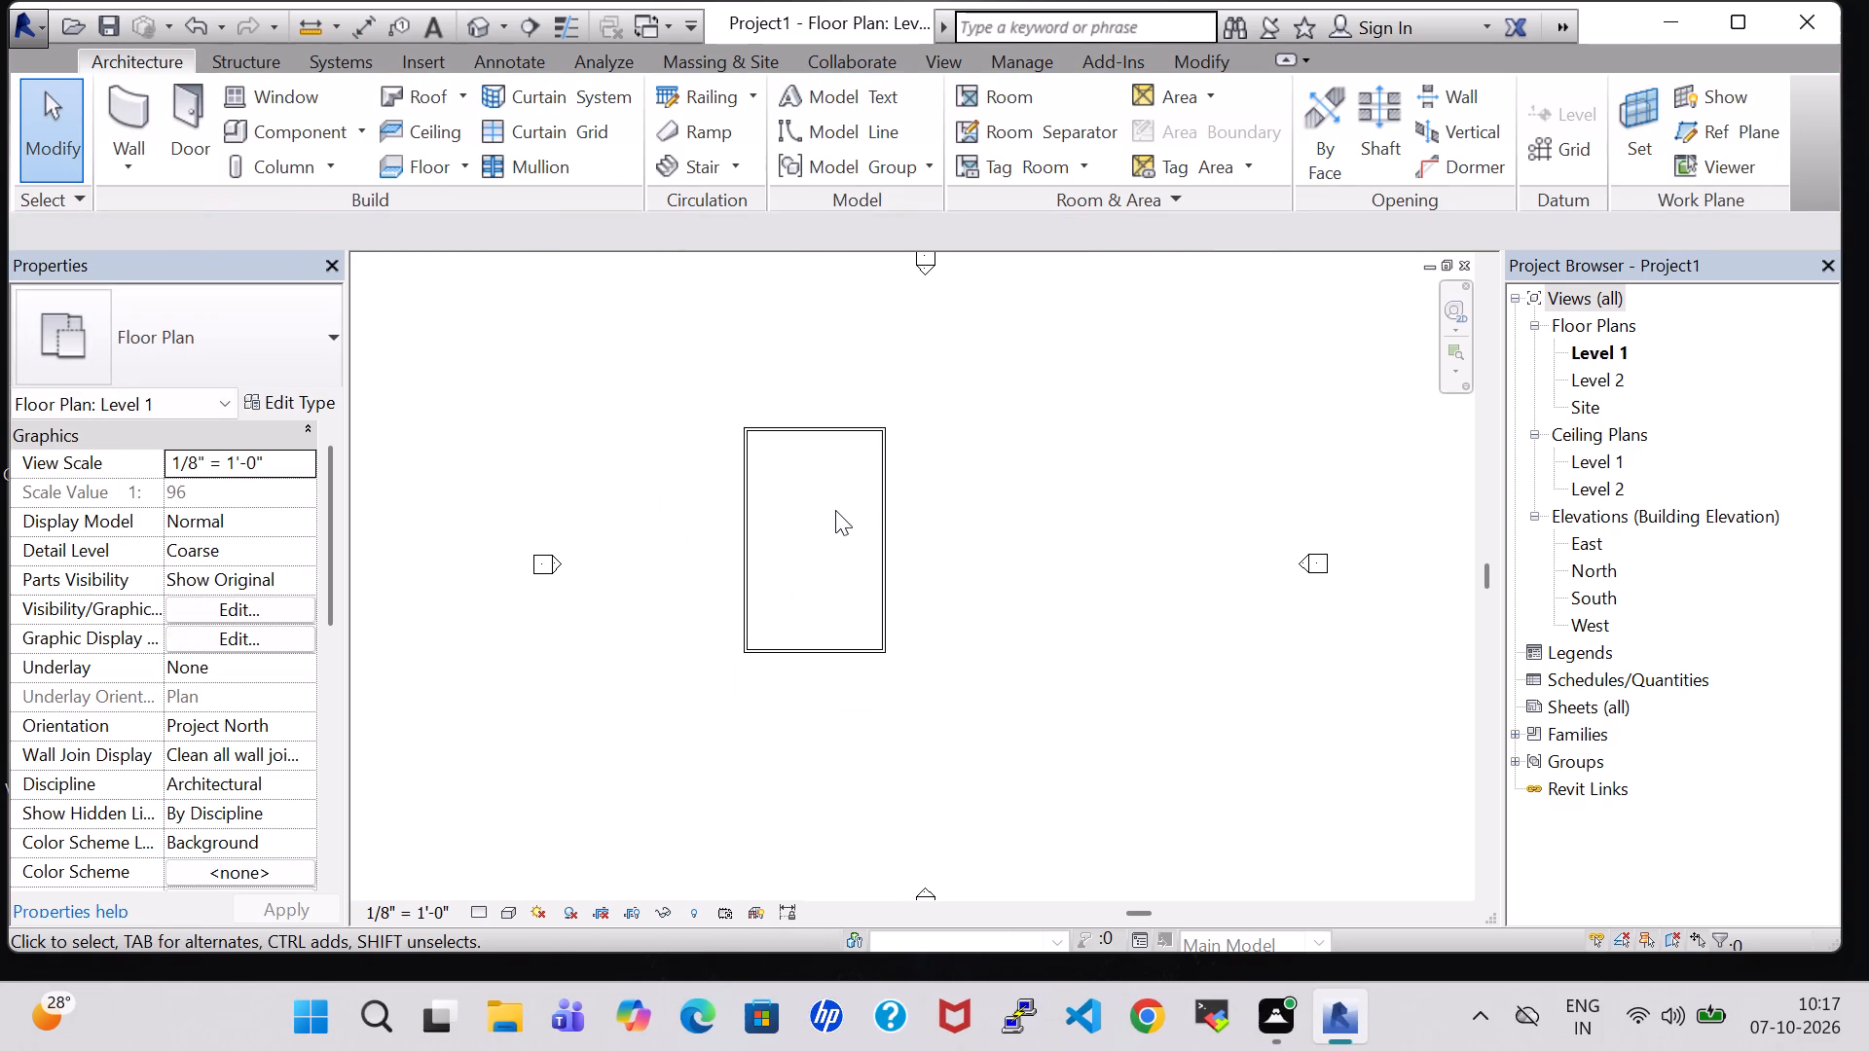
click(820, 432)
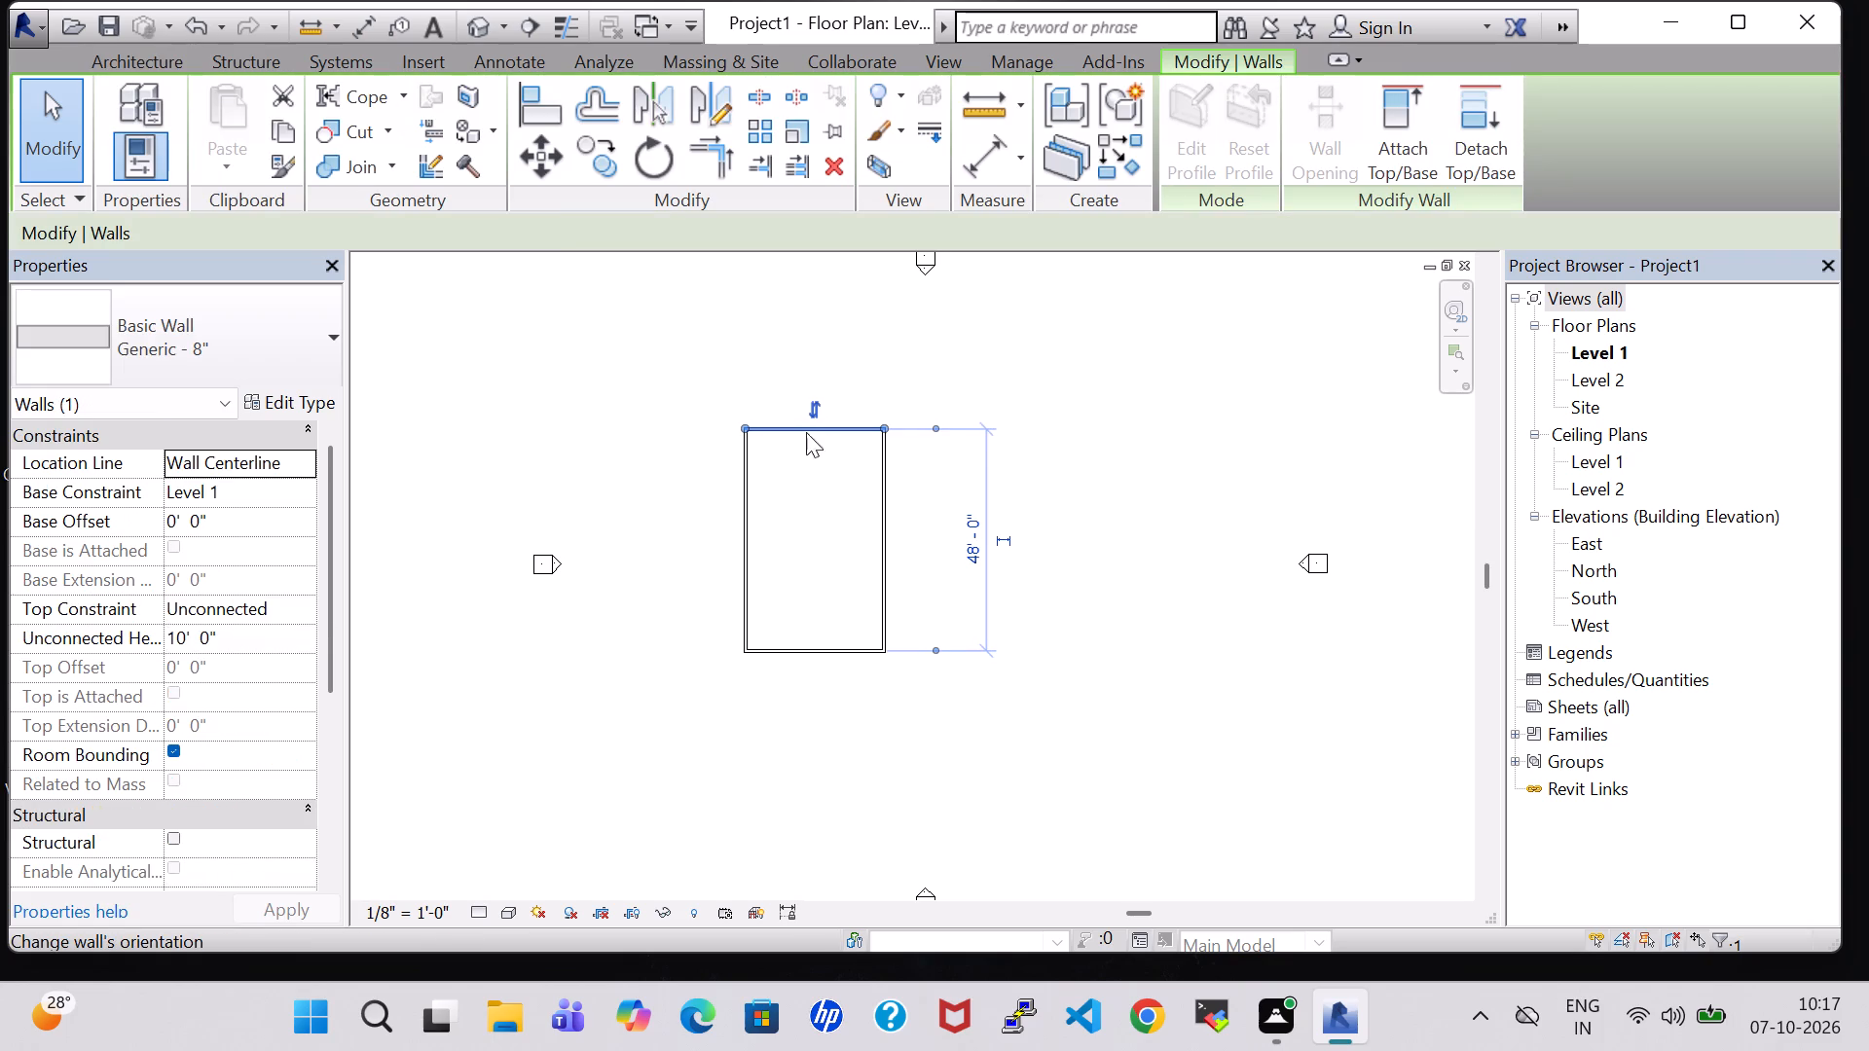
click(270, 398)
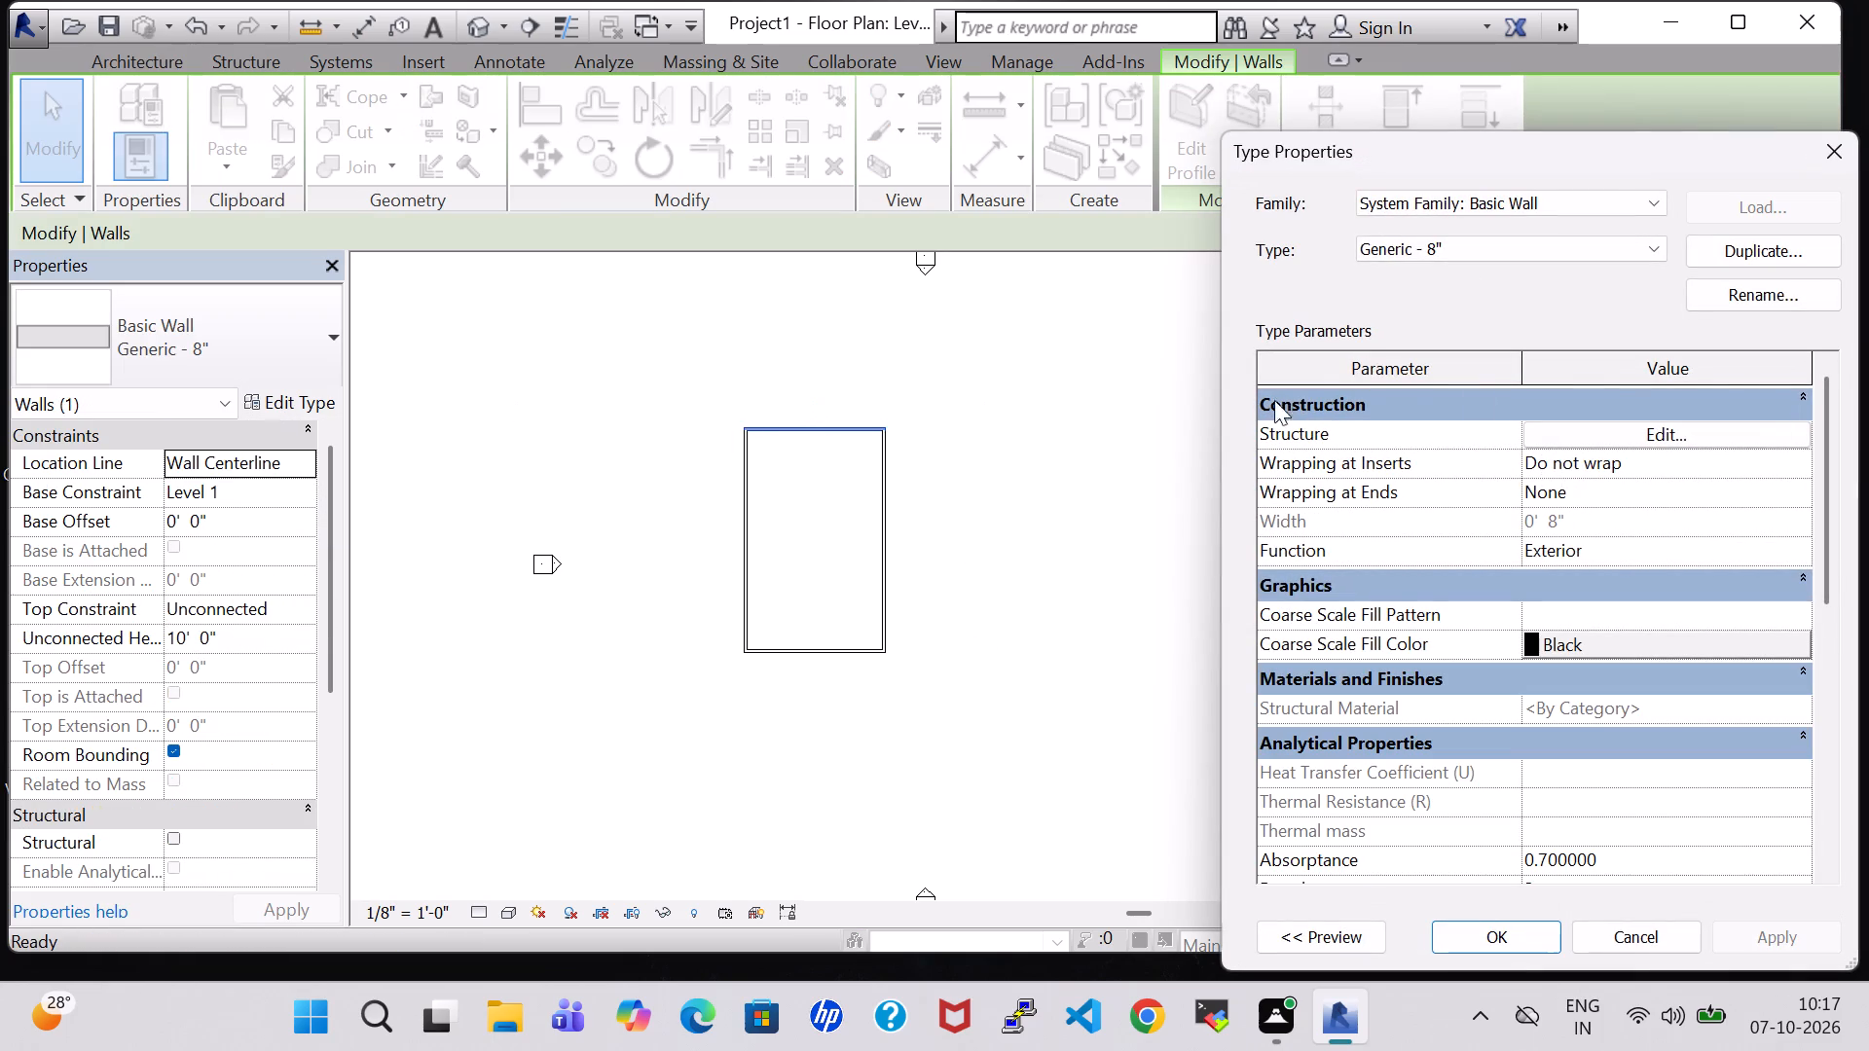
click(1703, 436)
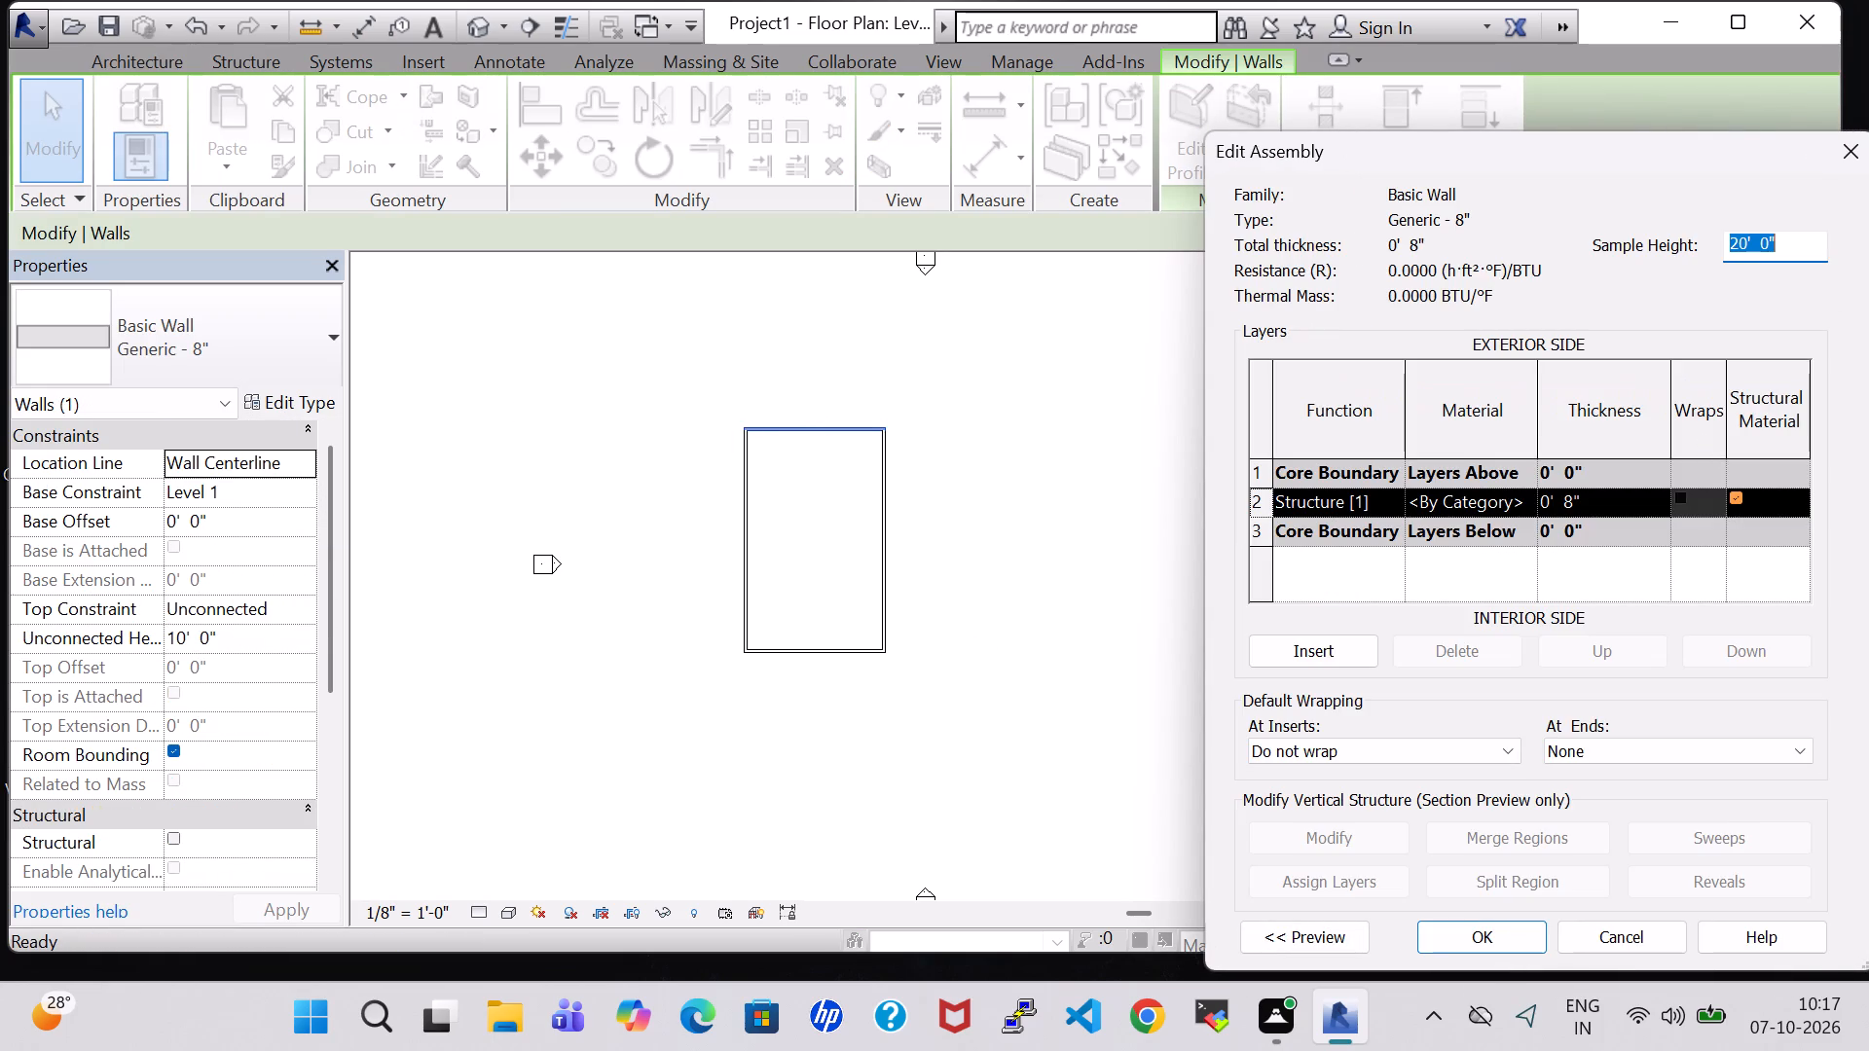
click(1743, 251)
click(1736, 238)
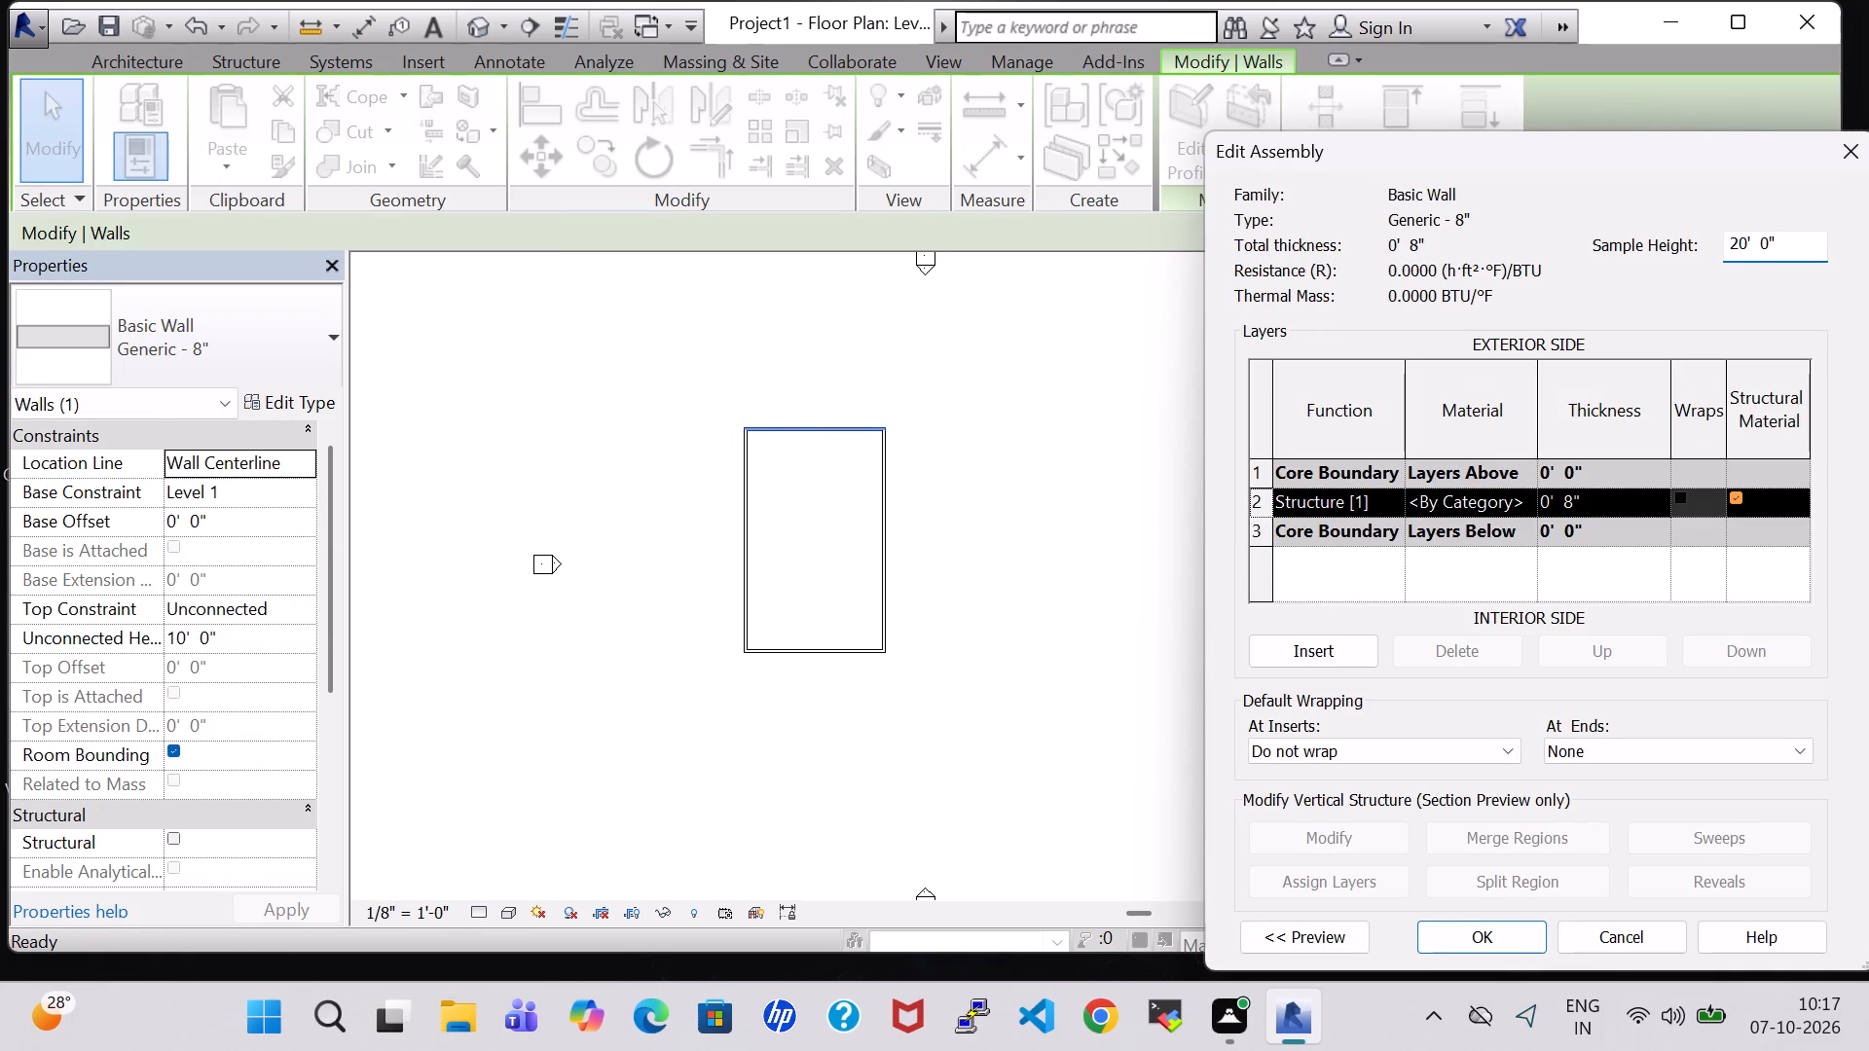
key(BackSpace)
key(1)
click(1494, 944)
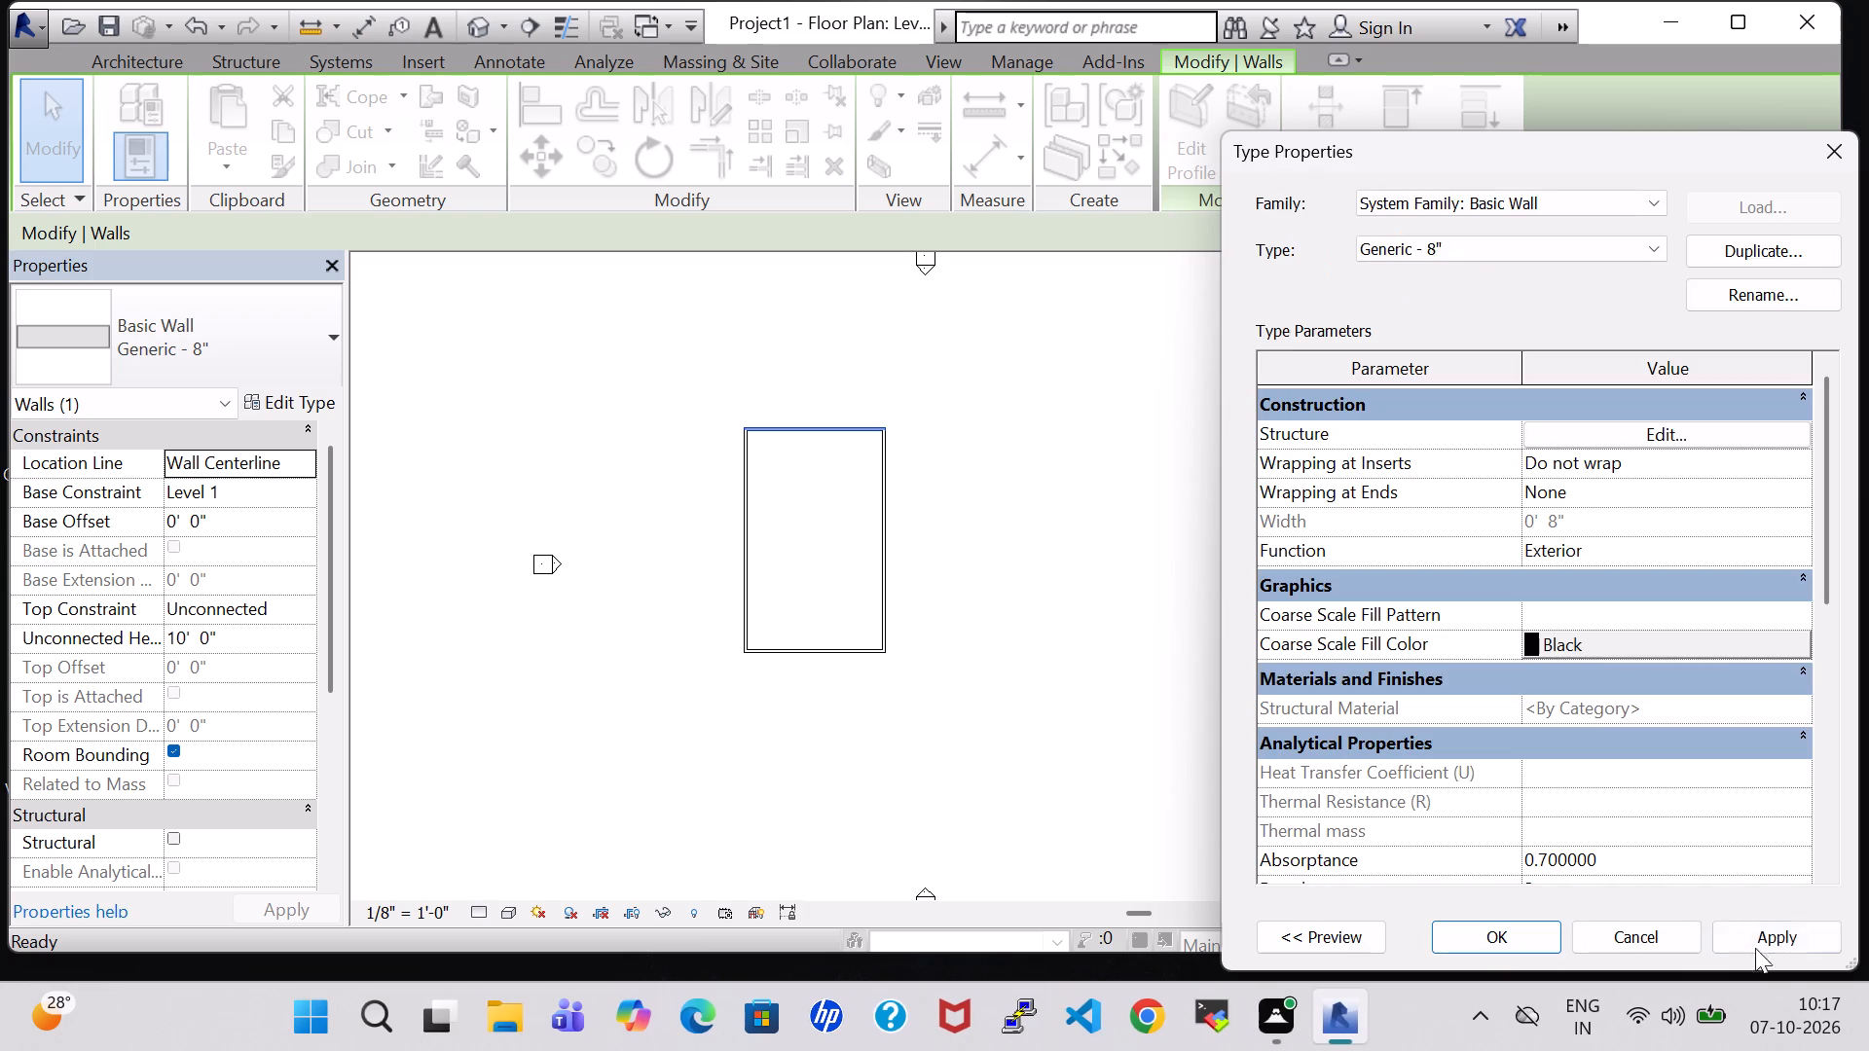
click(1743, 954)
click(1503, 935)
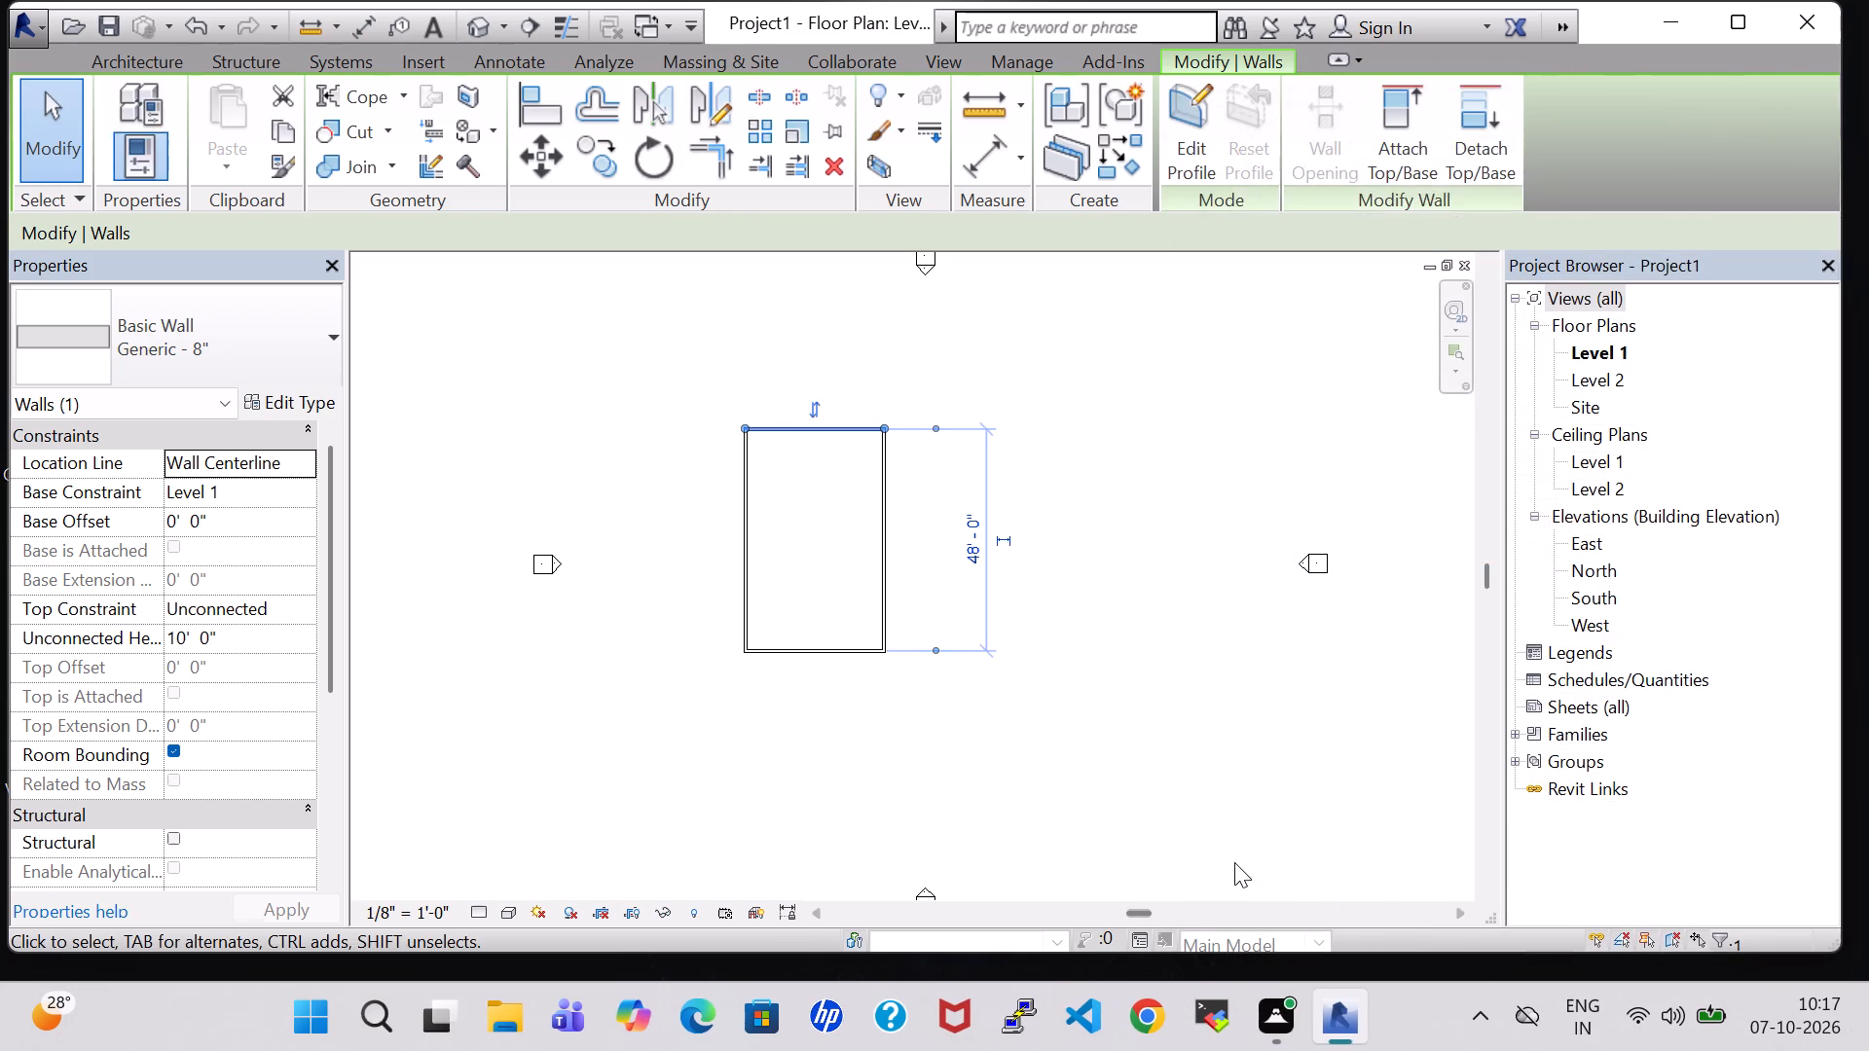
click(1234, 862)
Check the assembly layers and sample height in the type properties of the east, west and south walls.
click(893, 560)
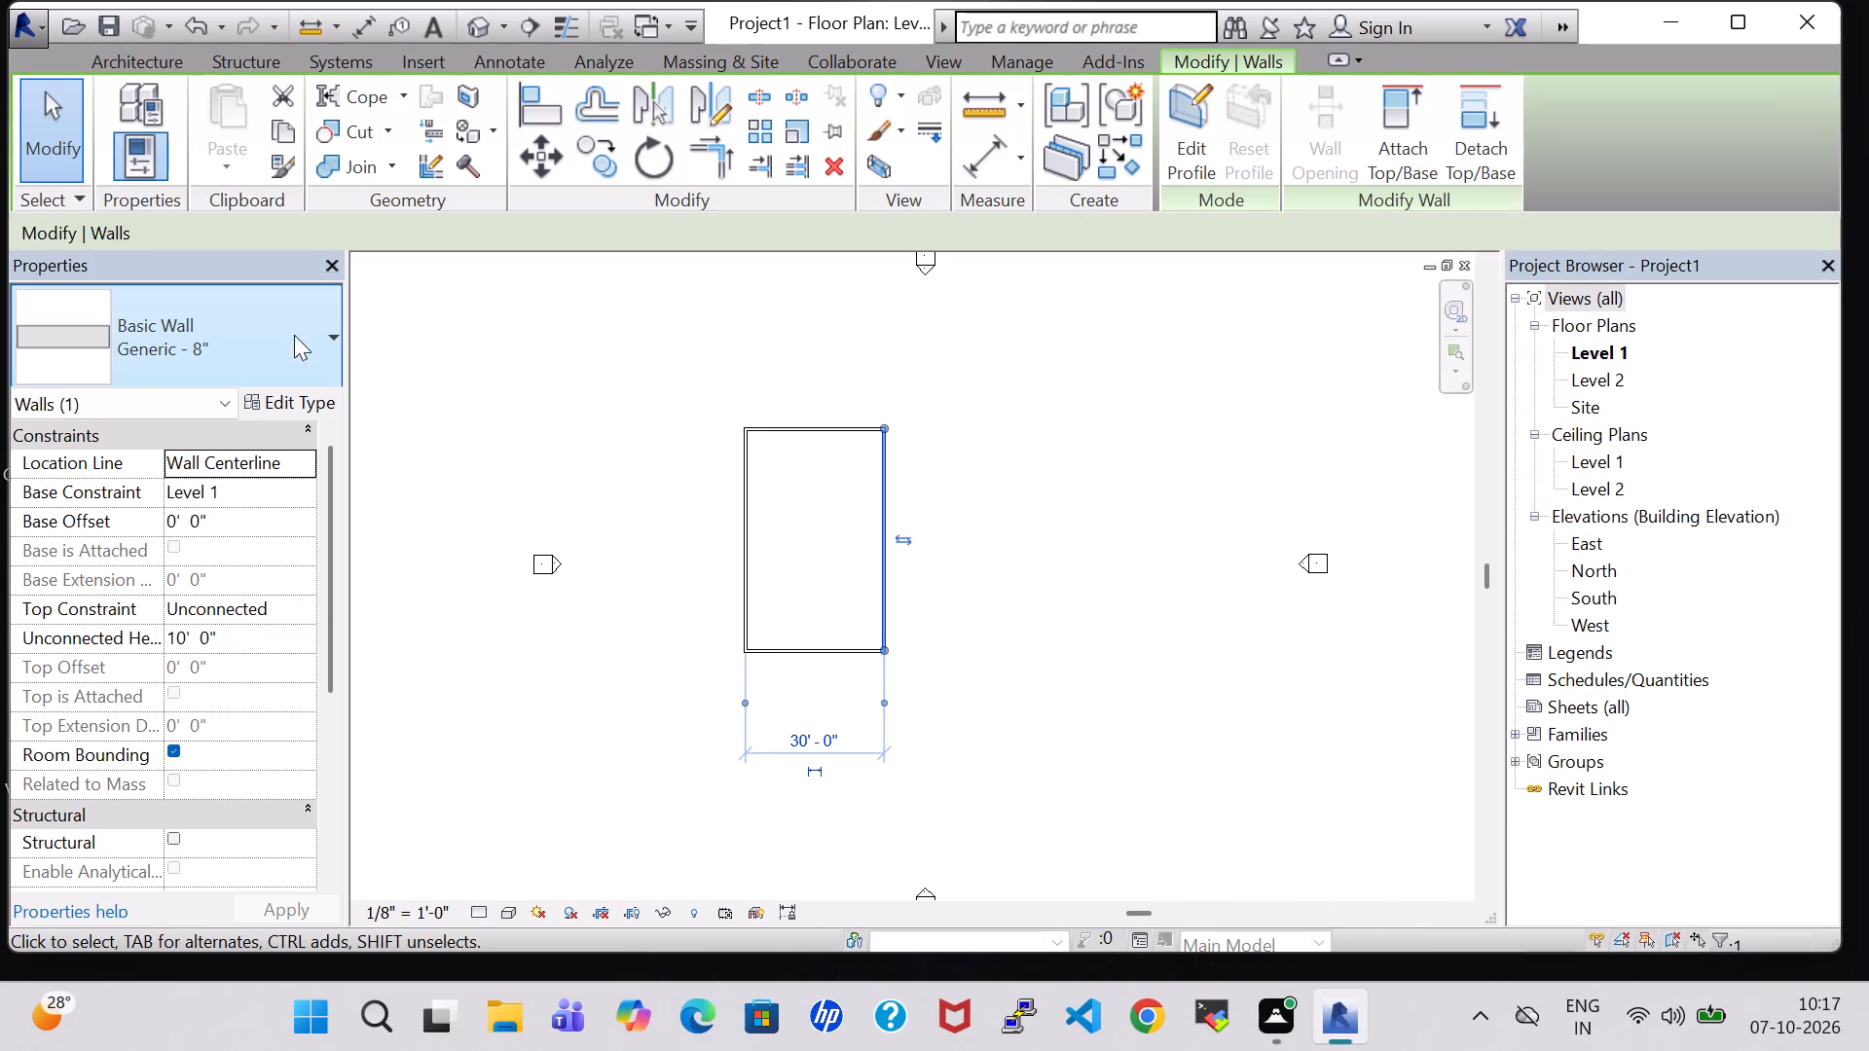
click(316, 402)
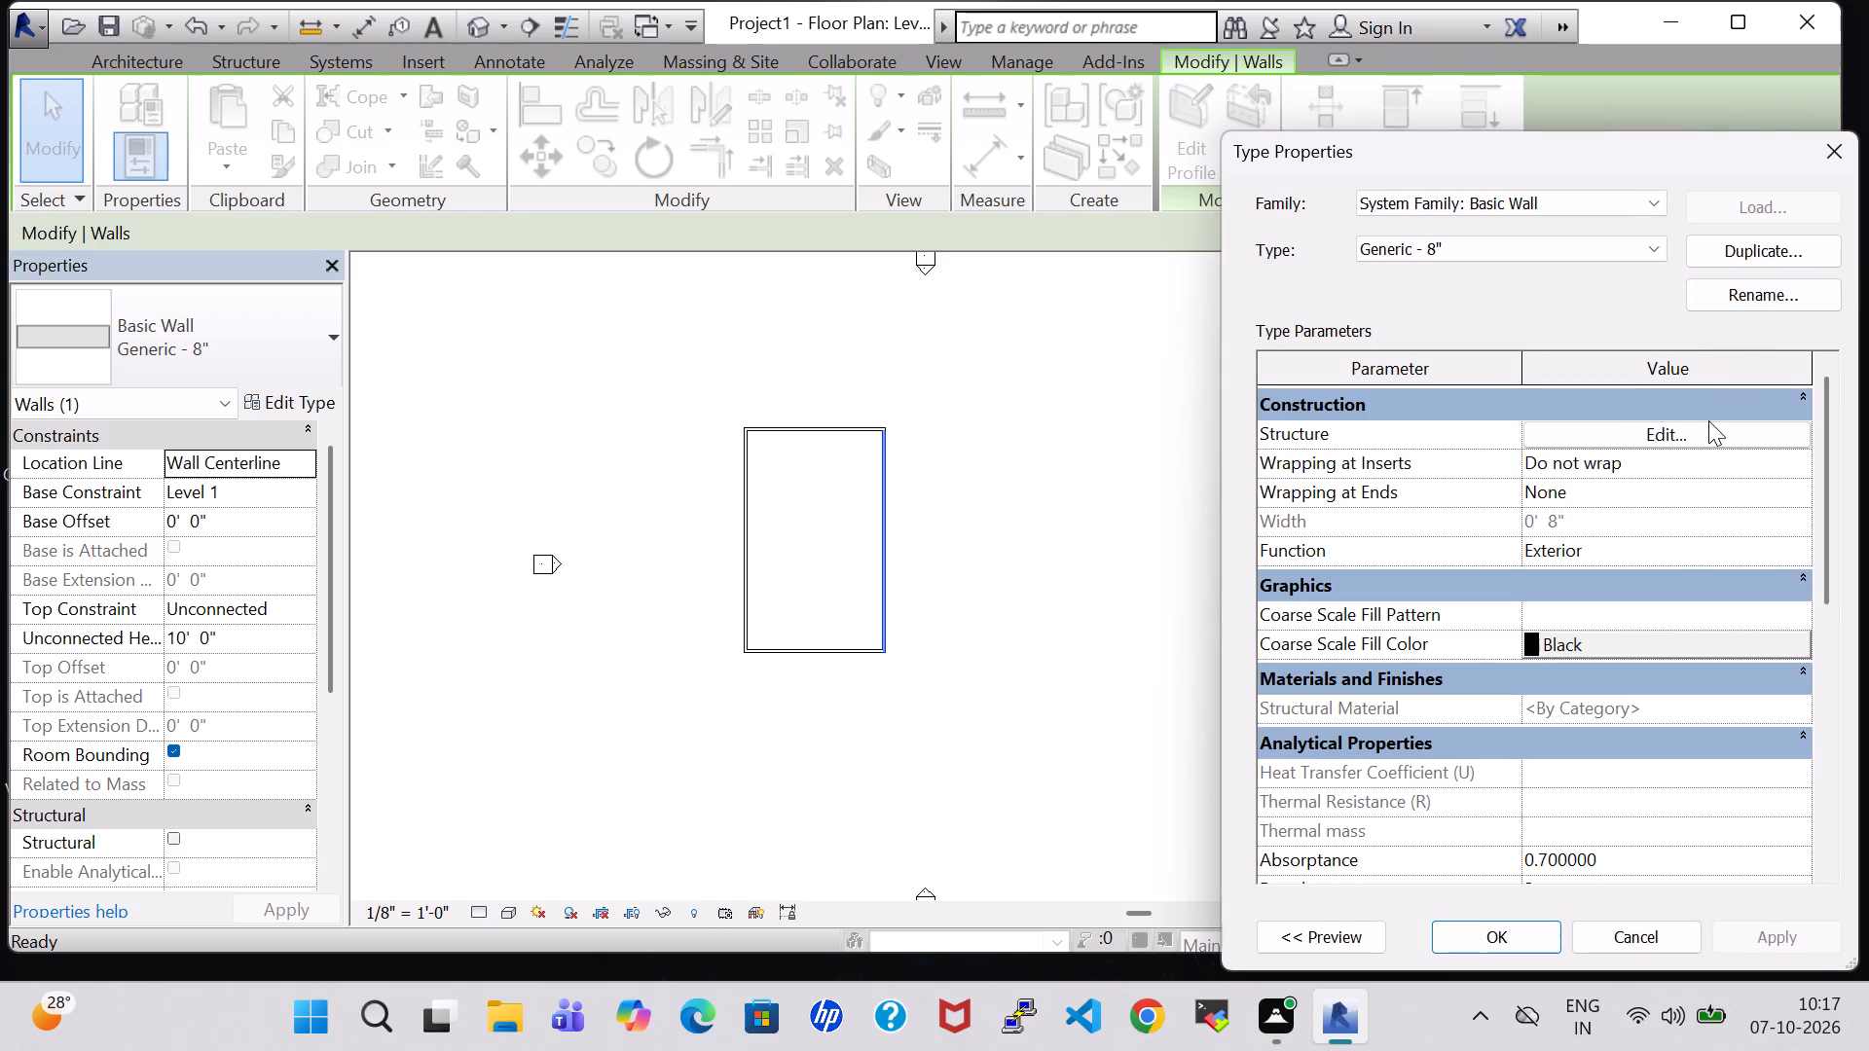
click(1708, 420)
click(1081, 441)
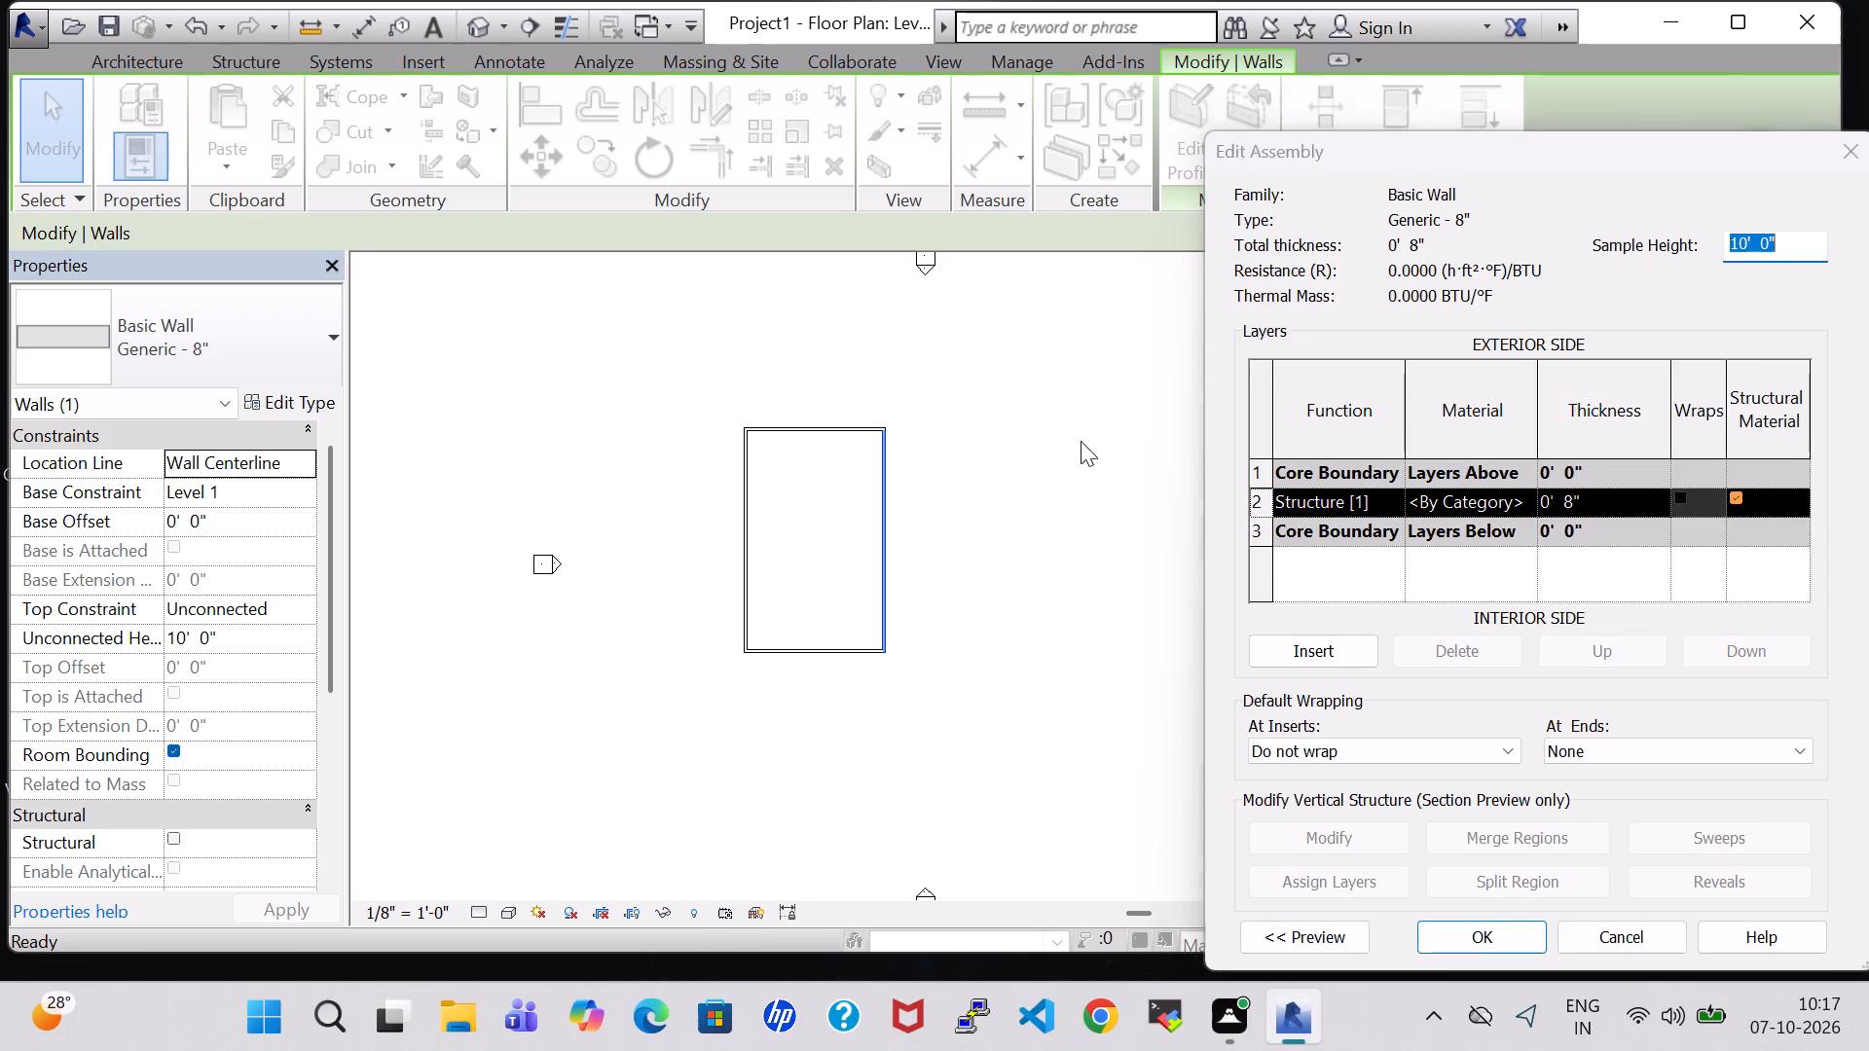
click(803, 652)
click(1856, 167)
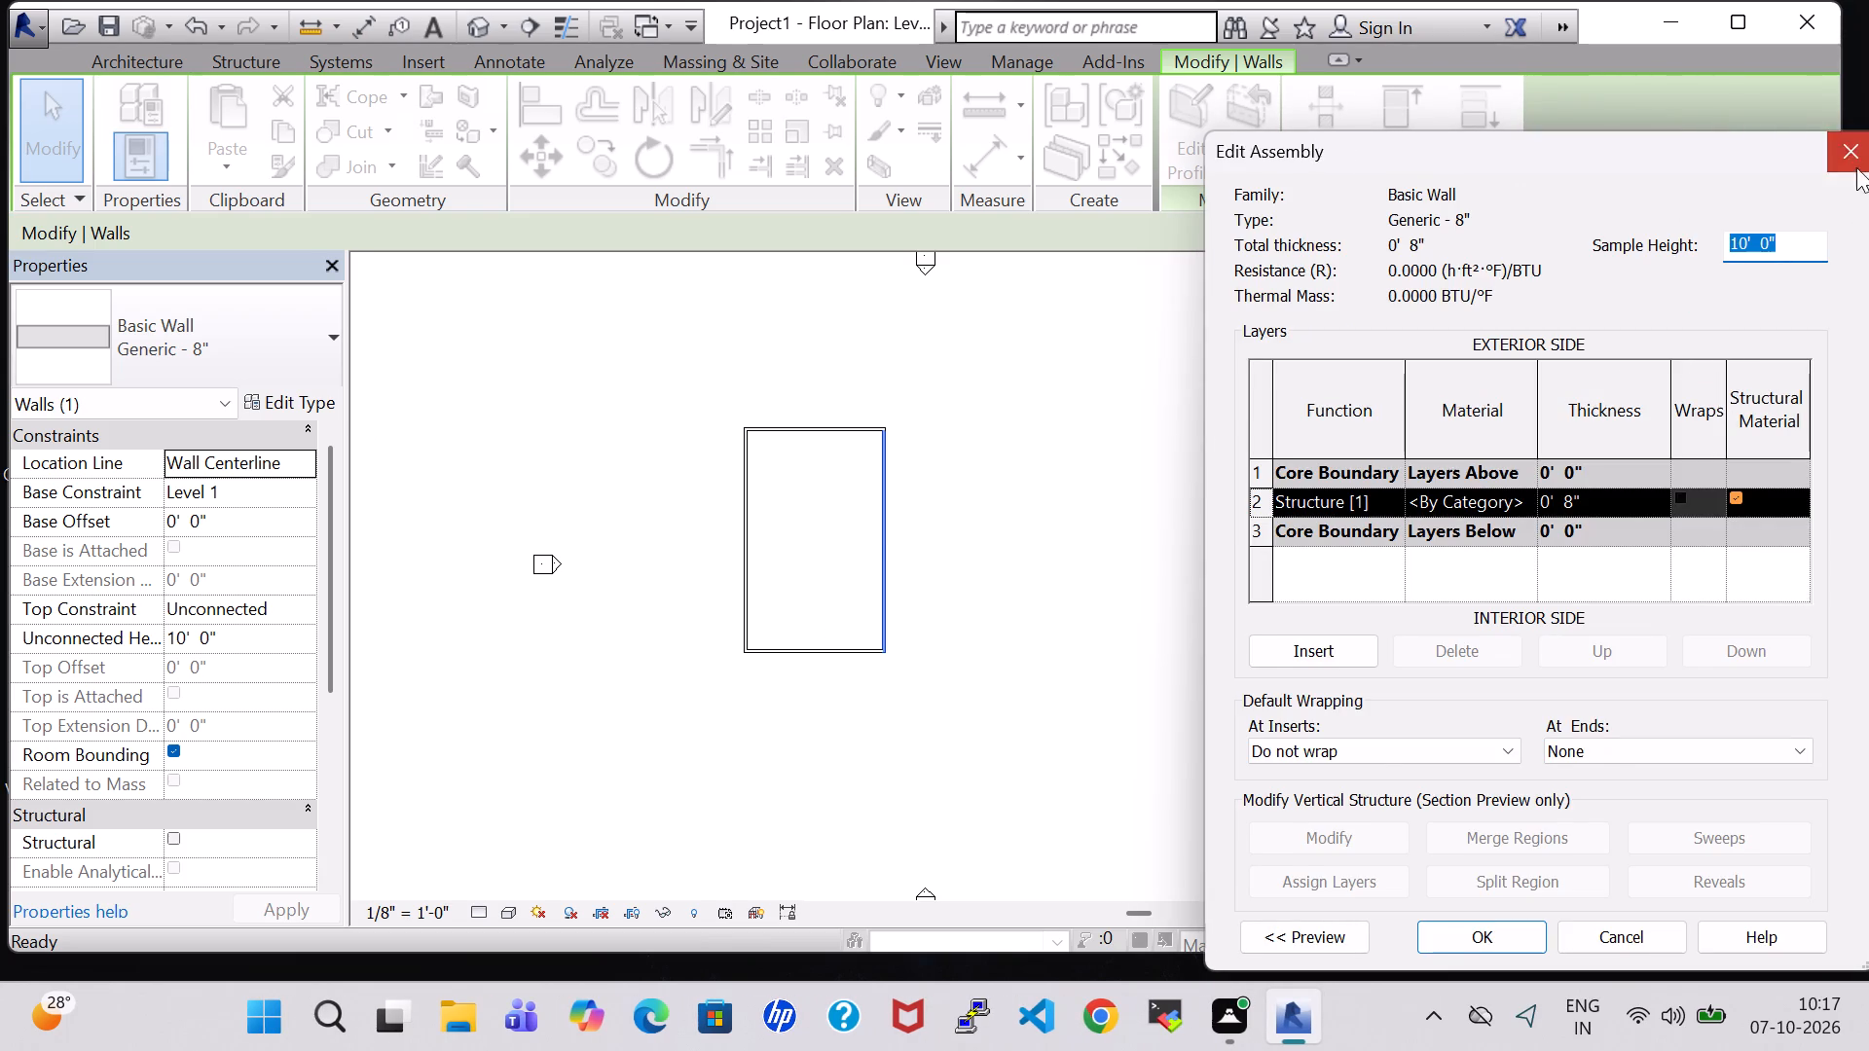
click(743, 510)
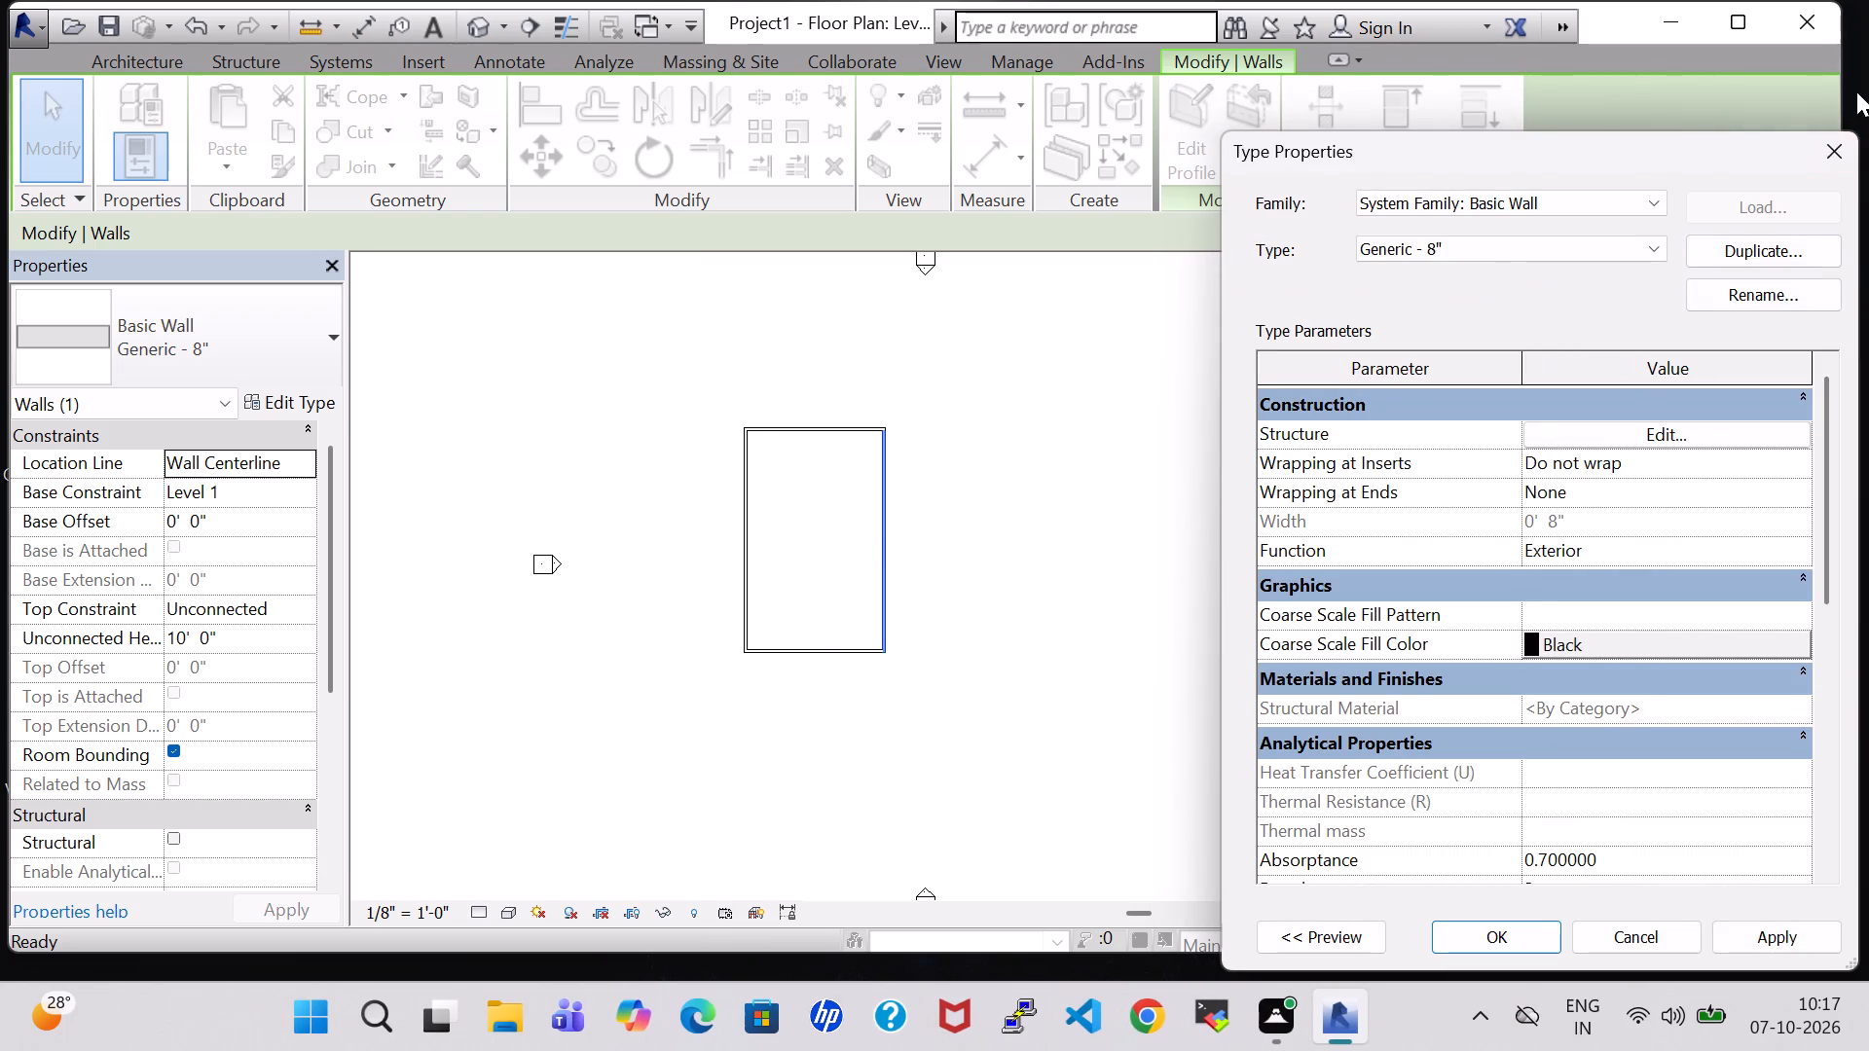
click(1853, 136)
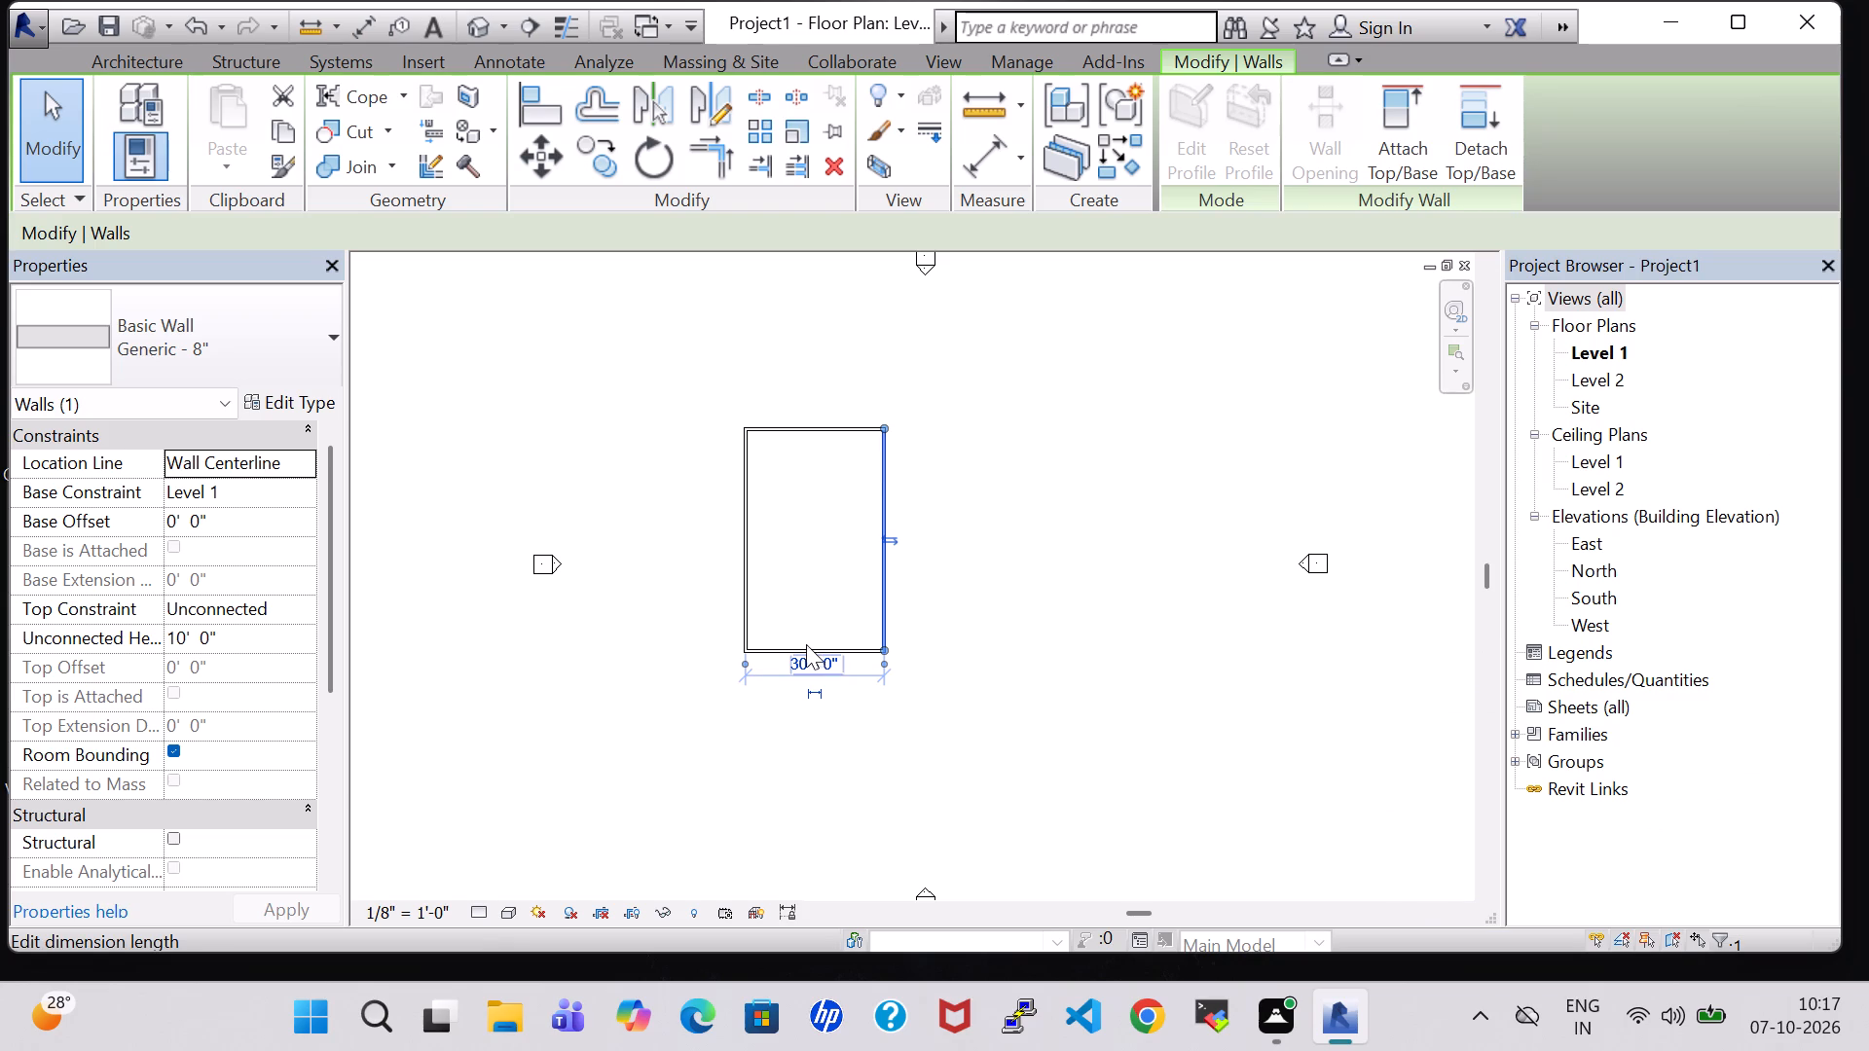
click(747, 570)
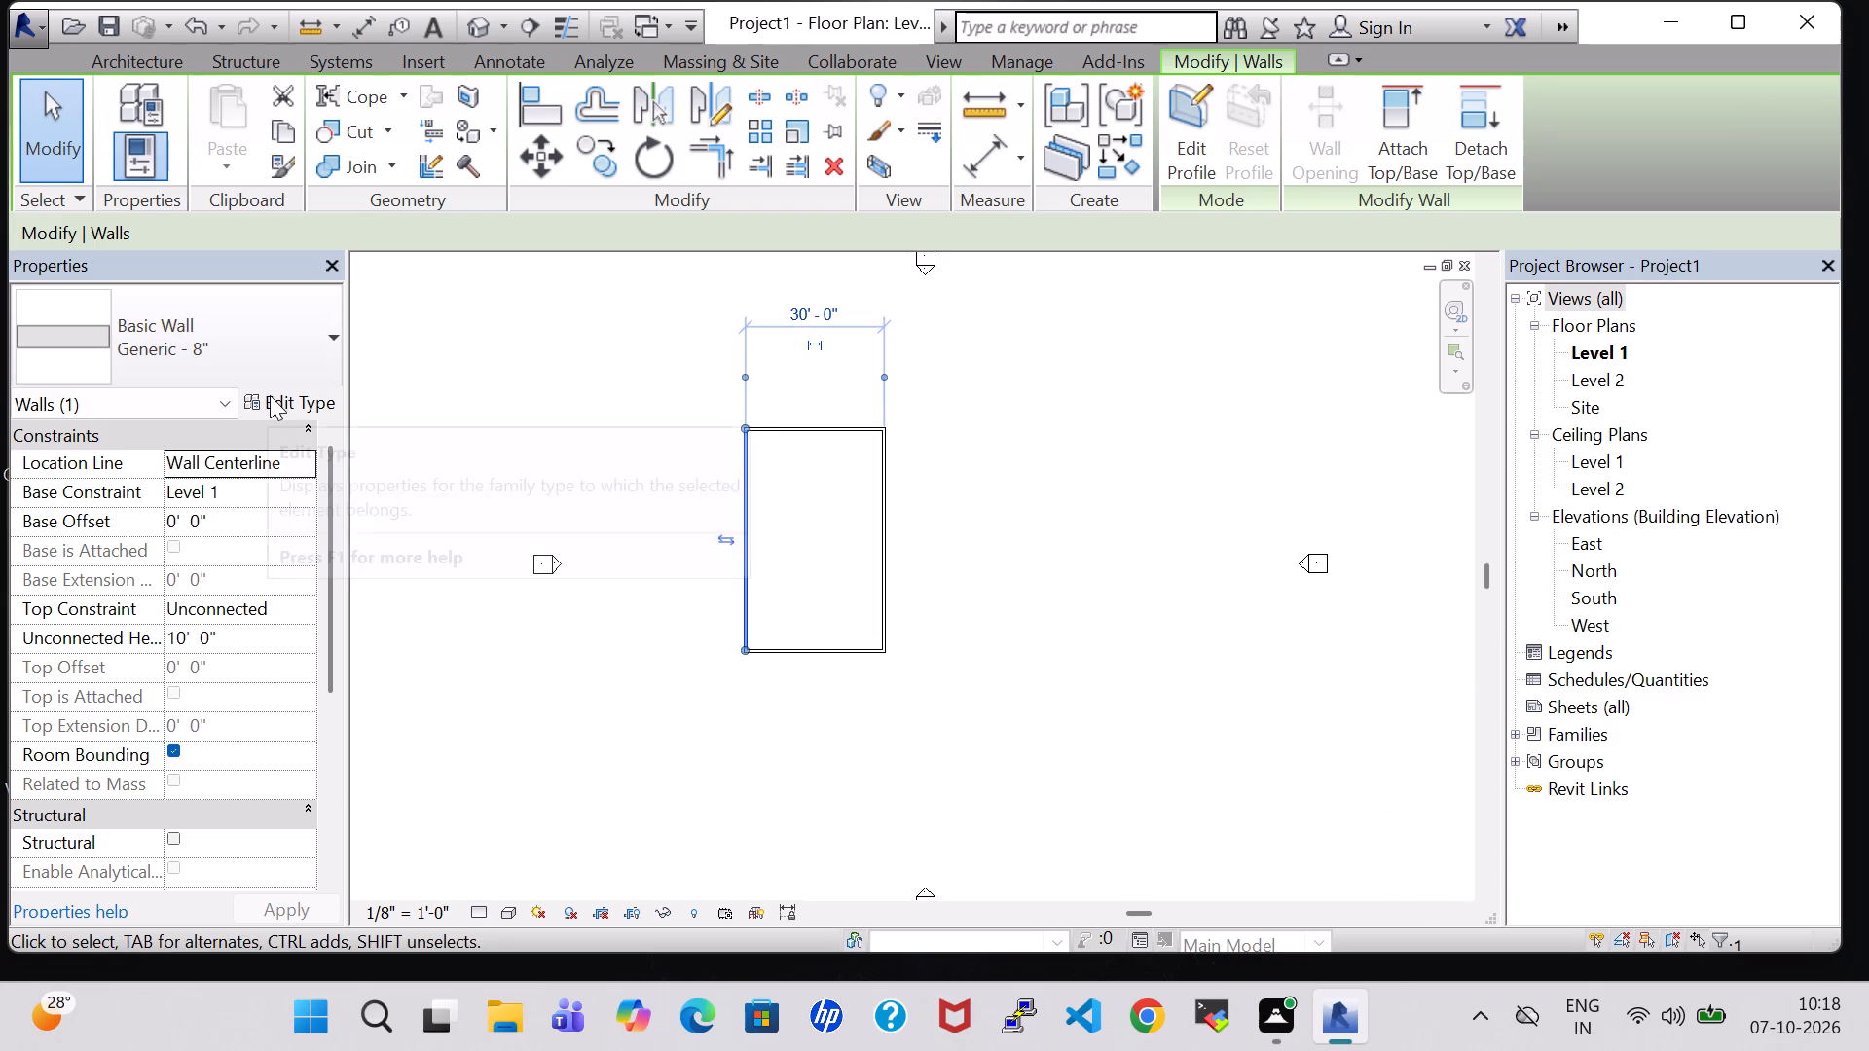
click(272, 397)
click(1676, 433)
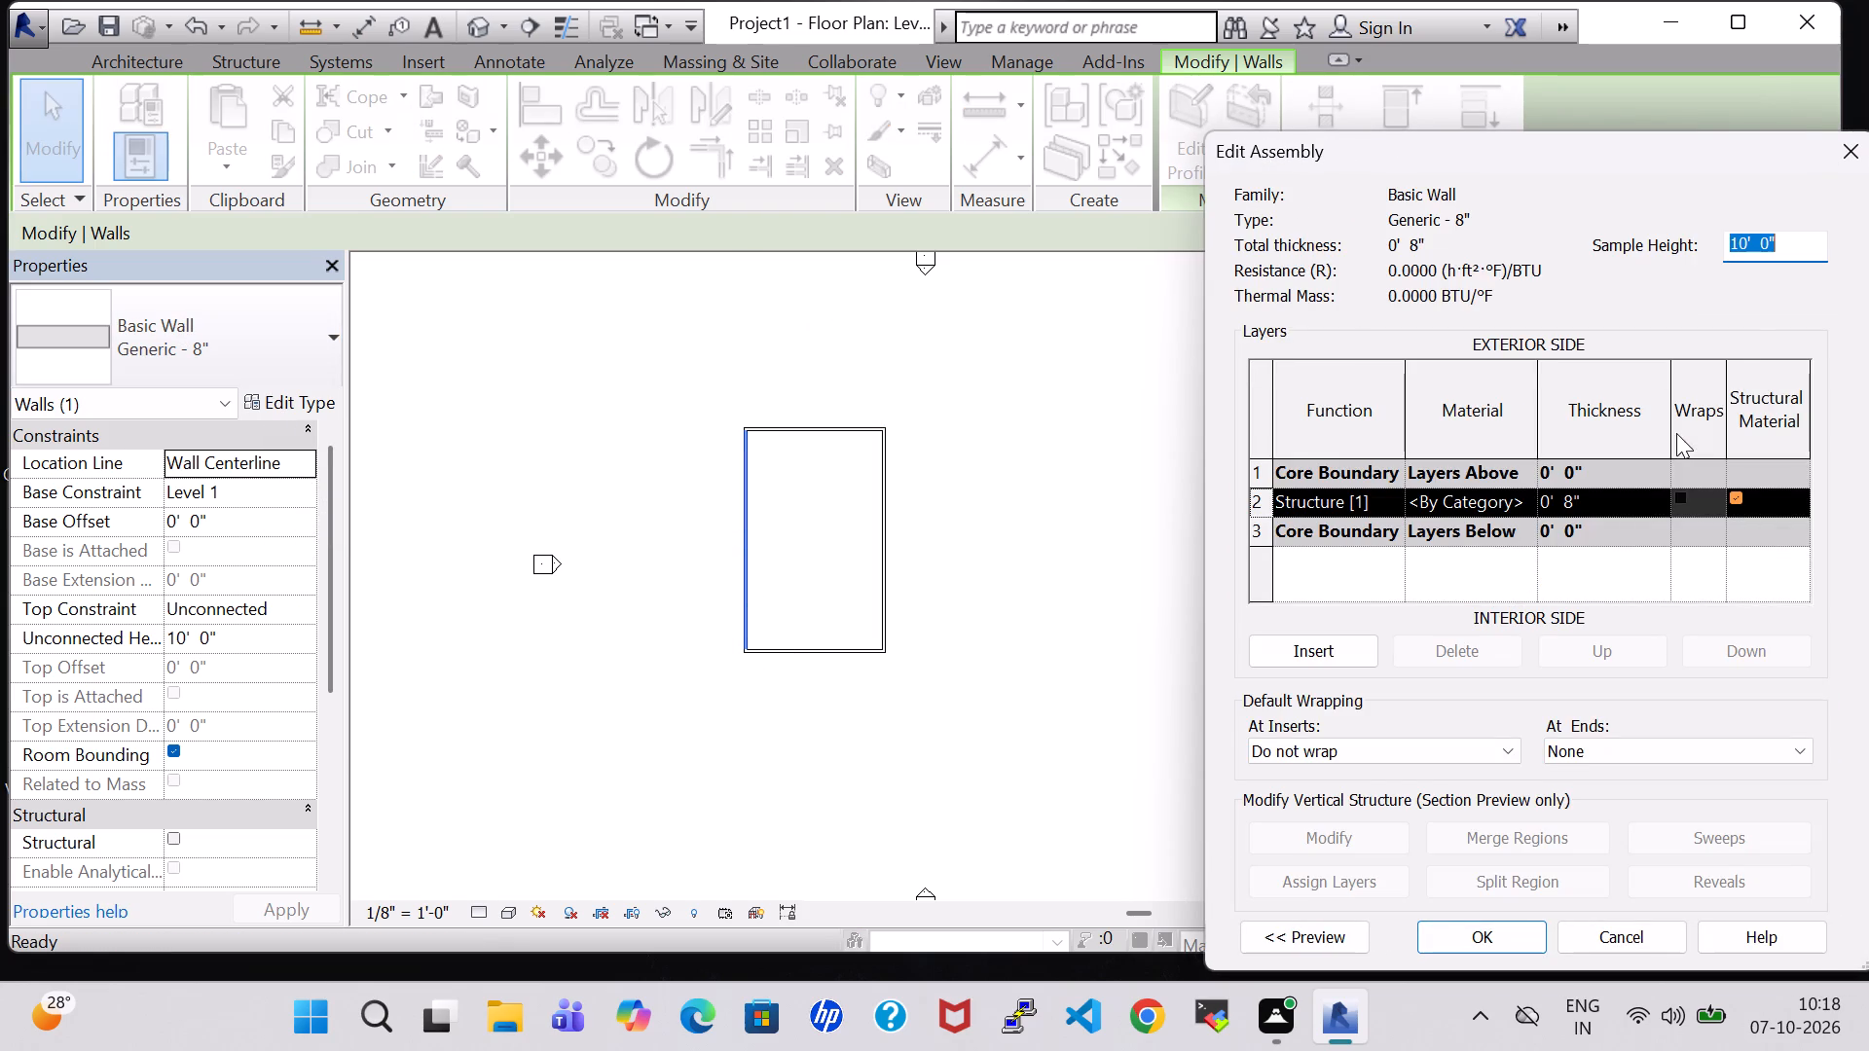
click(1843, 165)
click(773, 916)
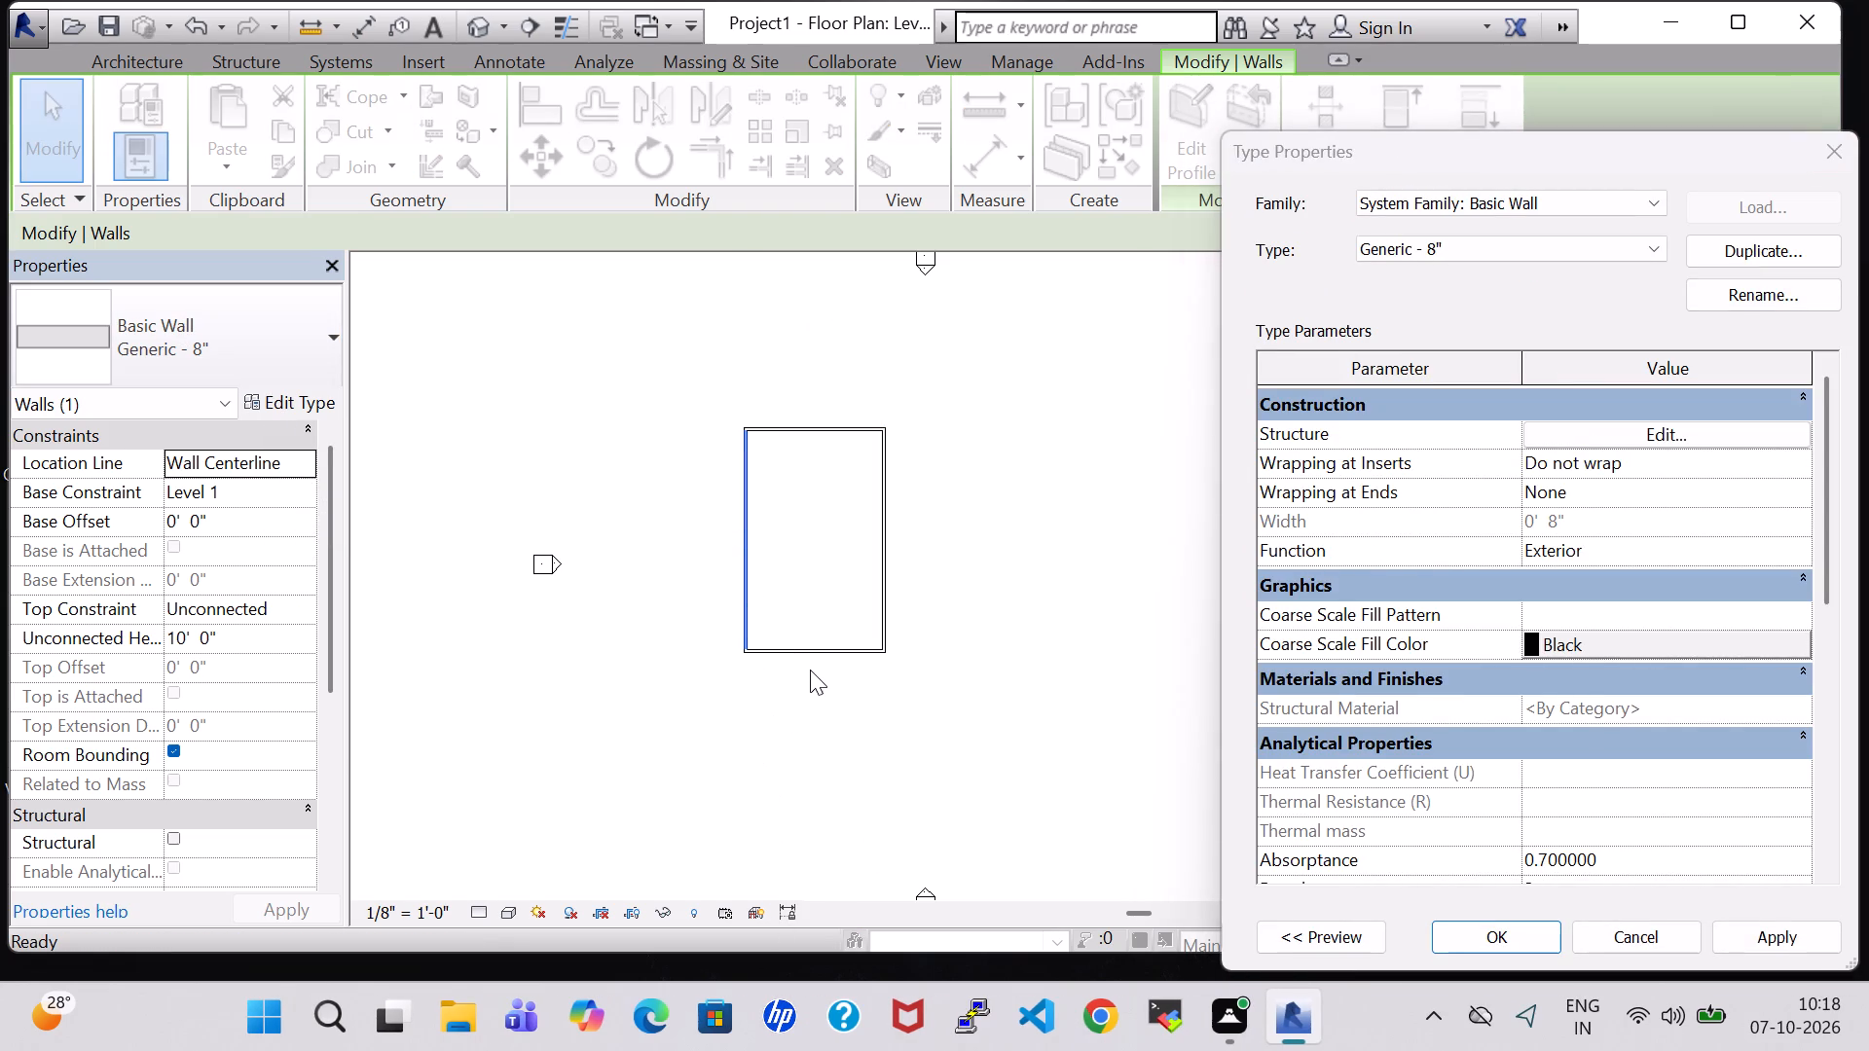
key(Escape)
click(810, 660)
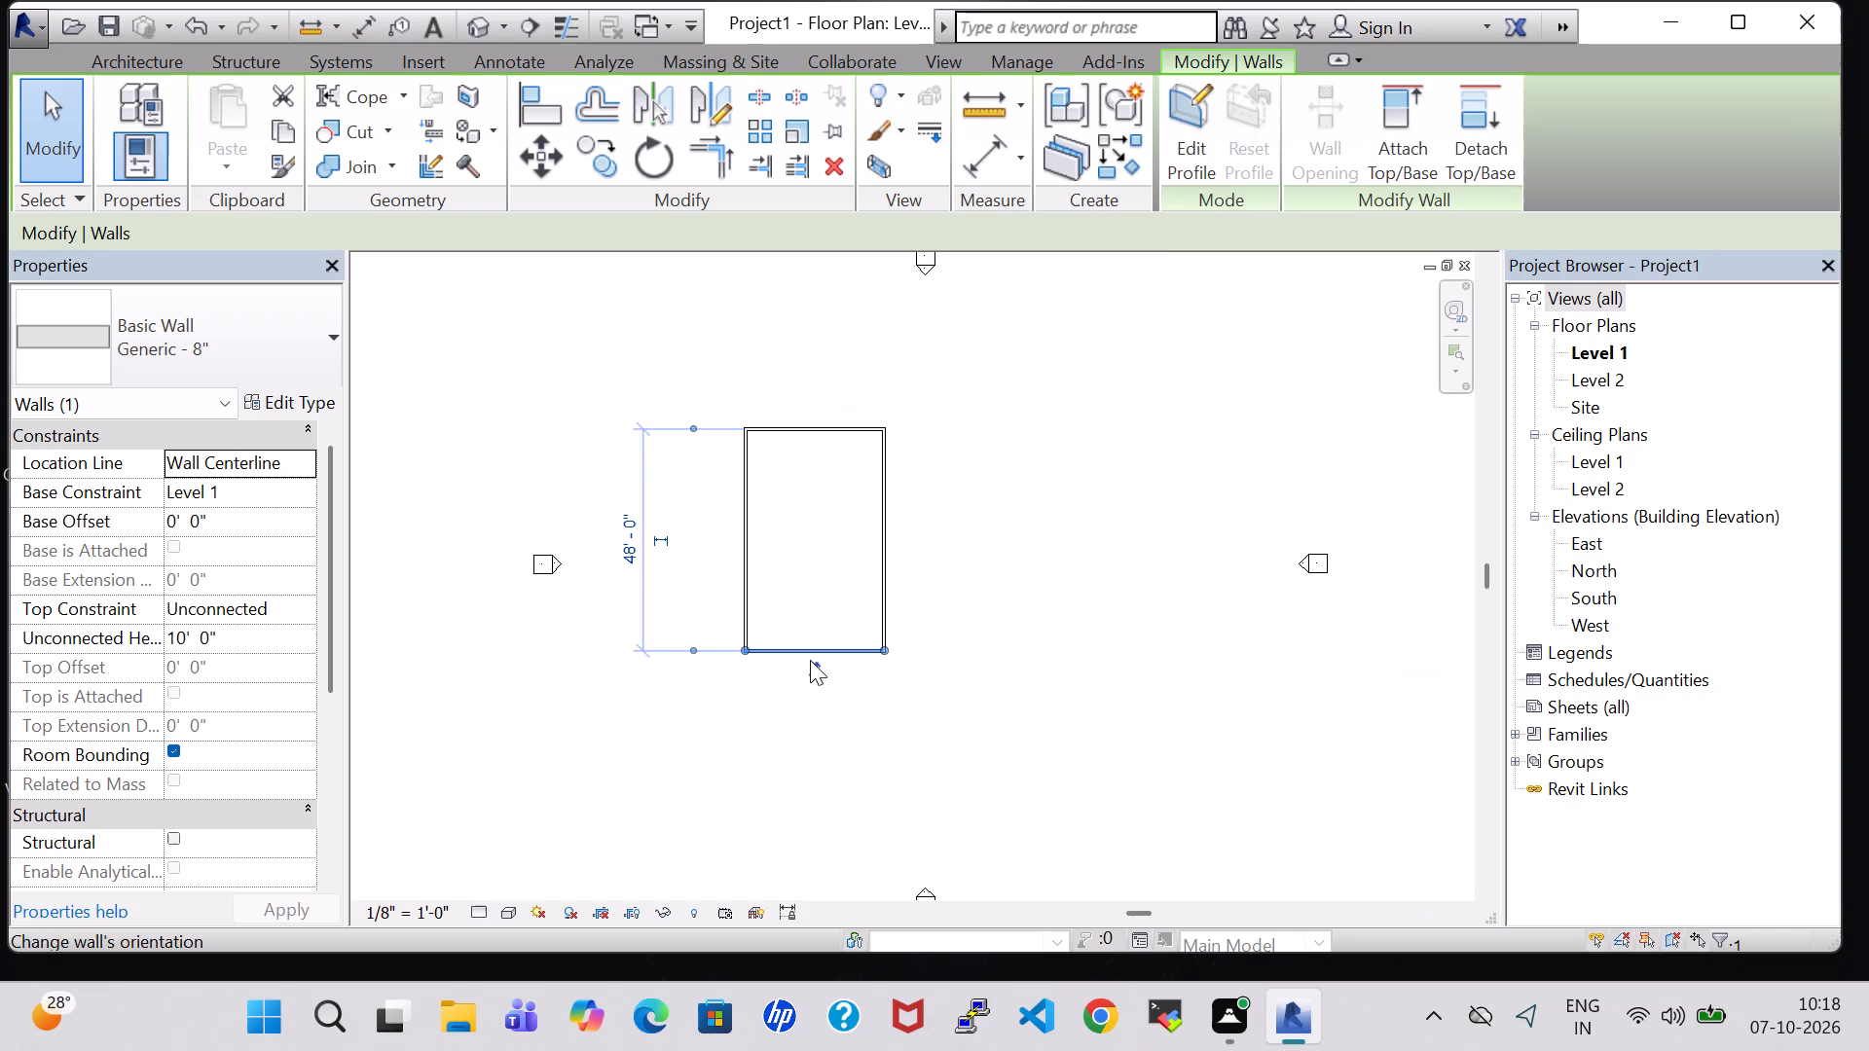
click(284, 400)
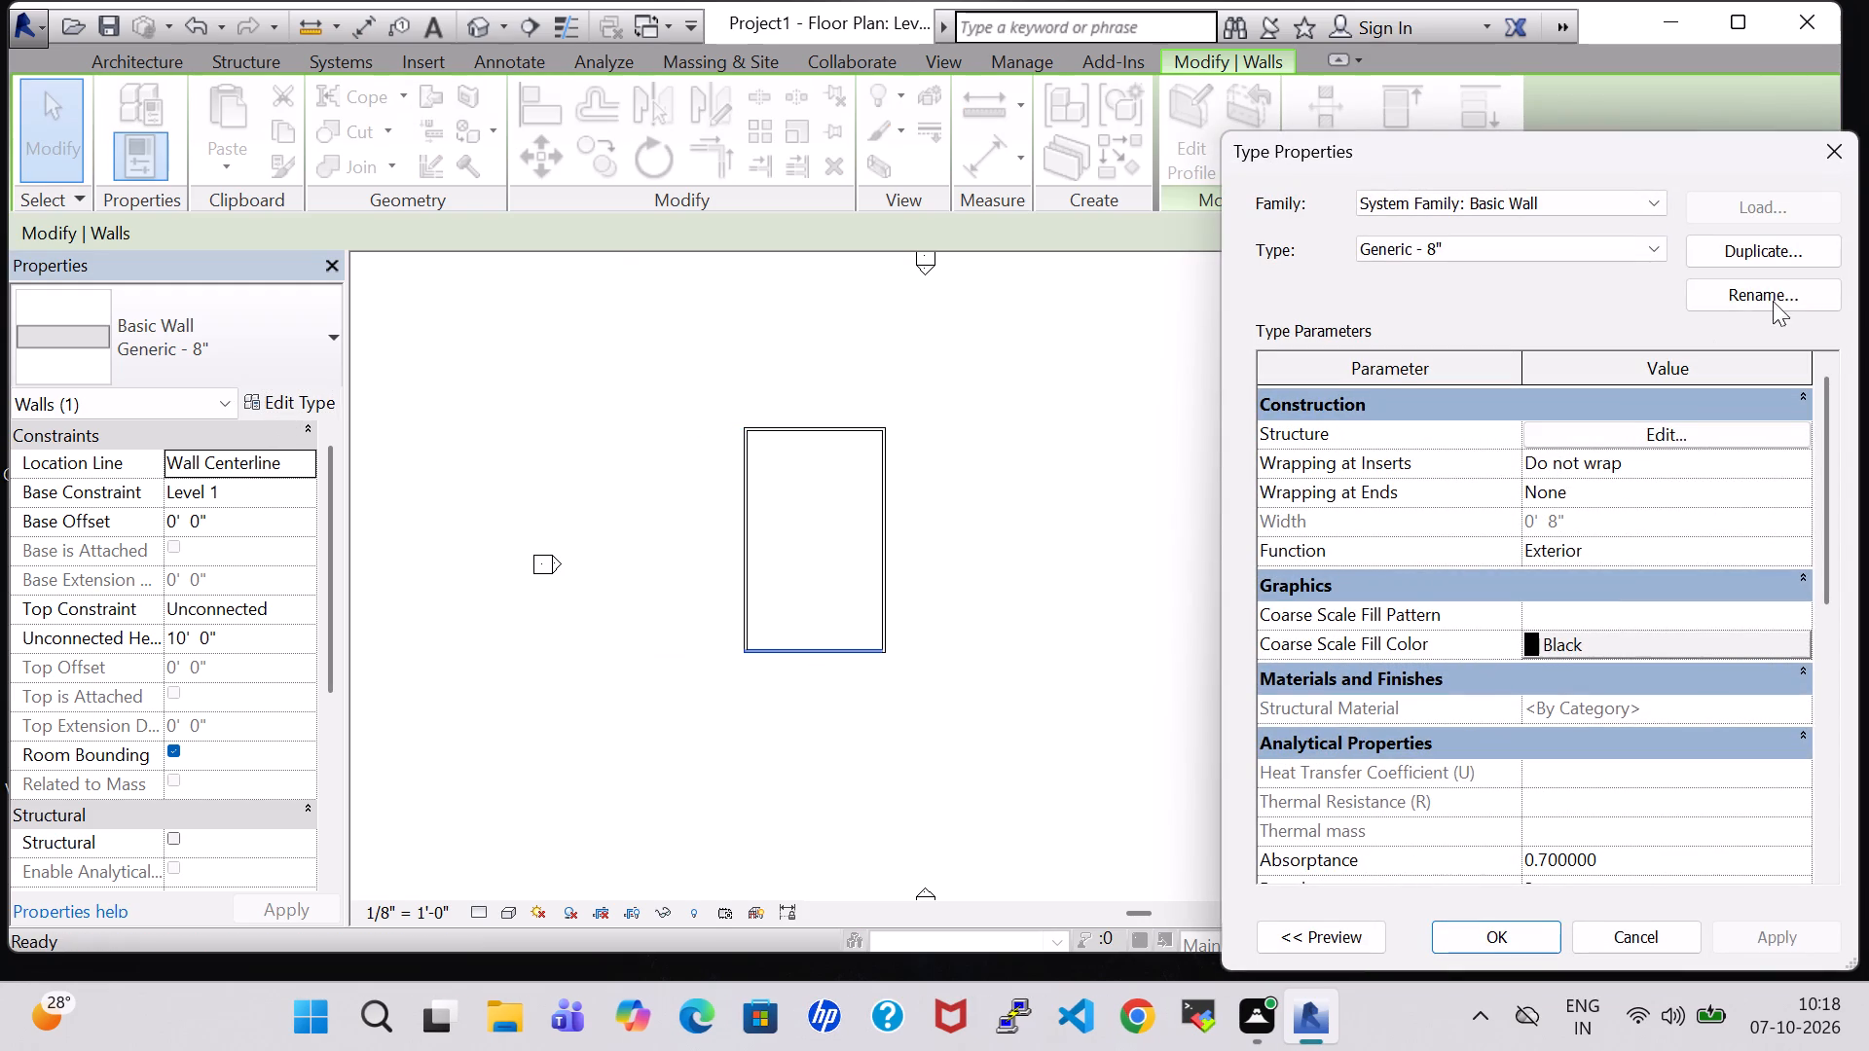
click(1721, 421)
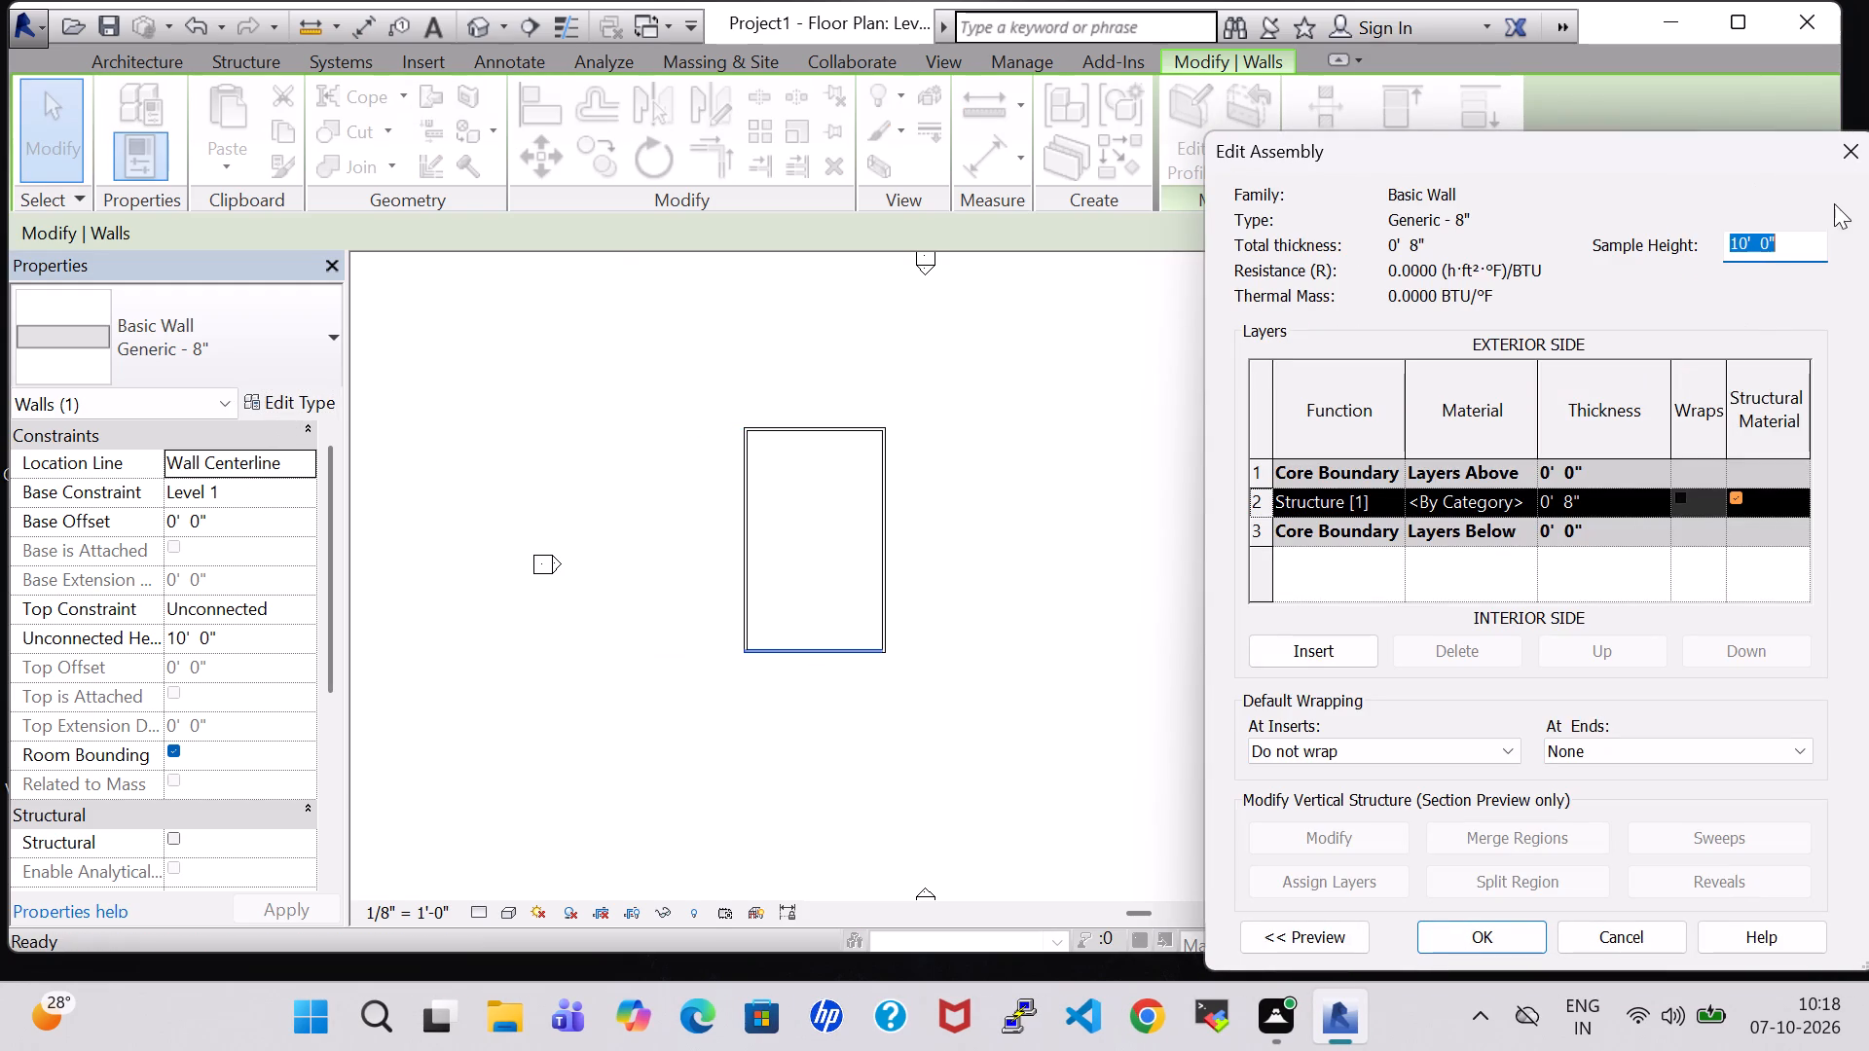
click(1845, 166)
click(1847, 152)
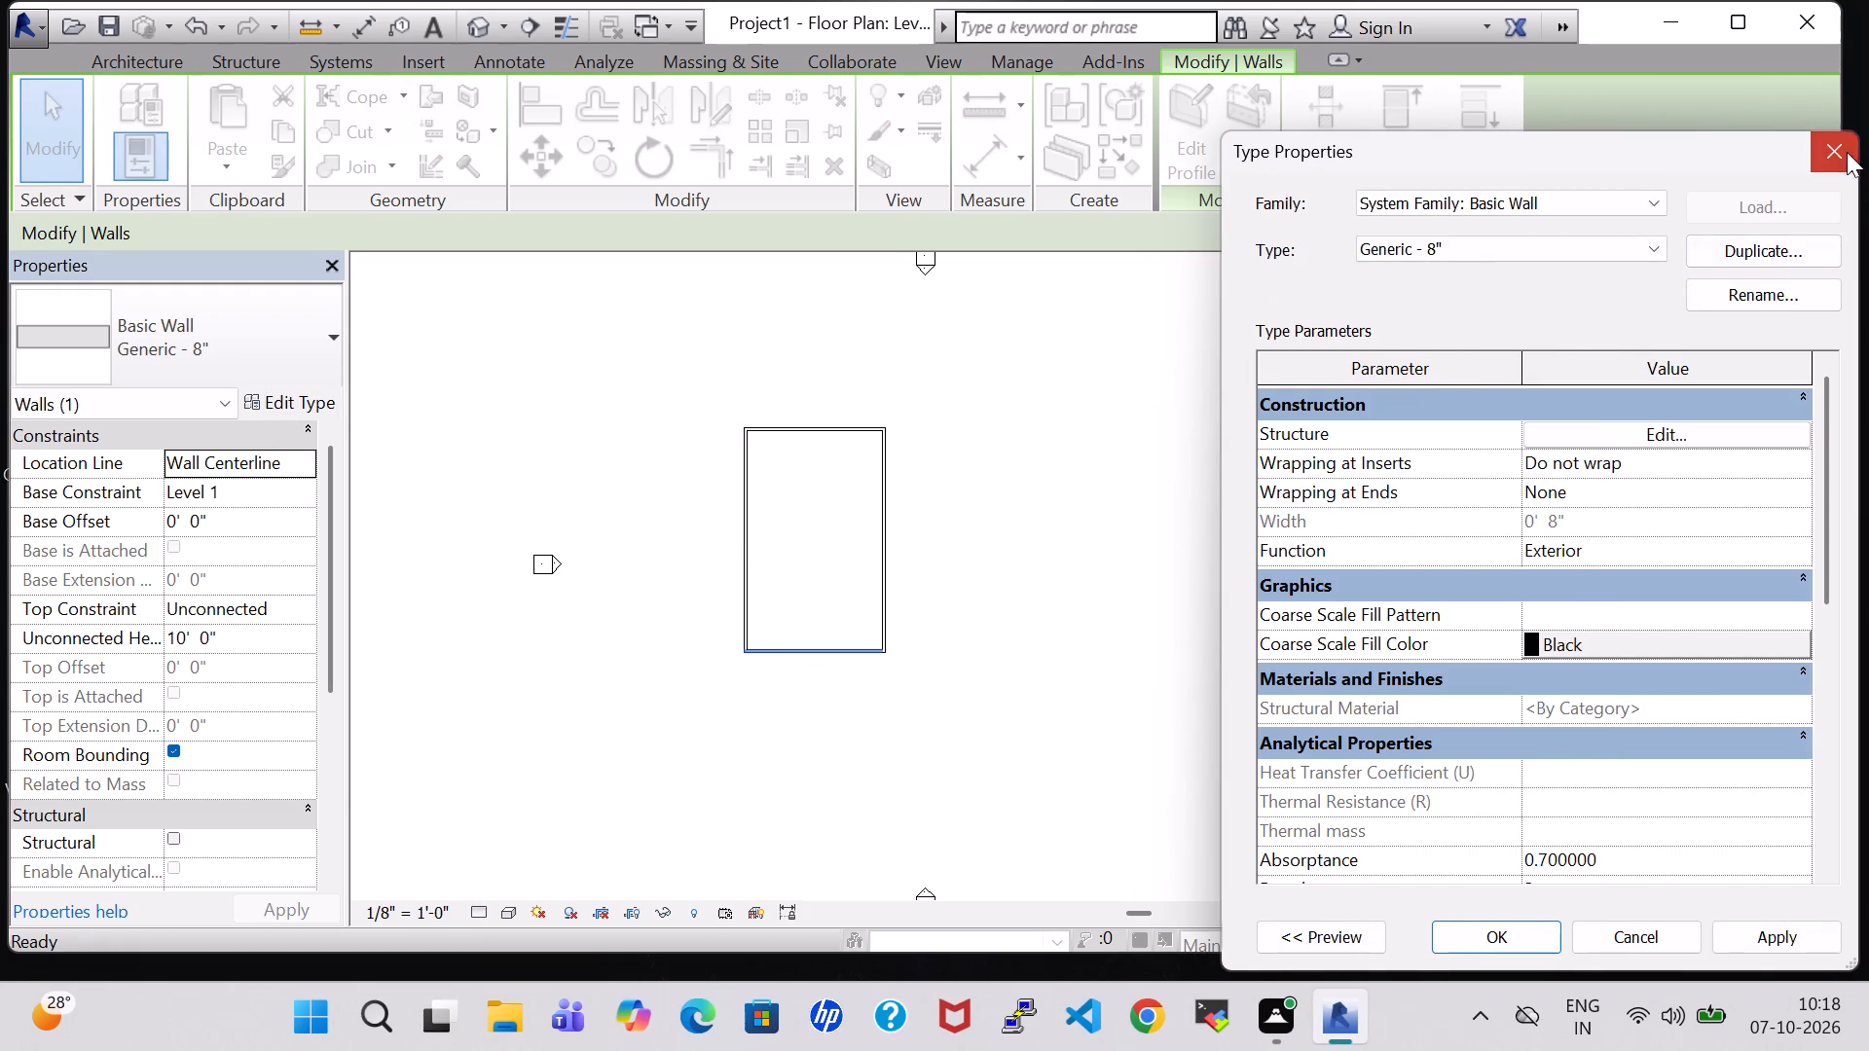
click(1113, 525)
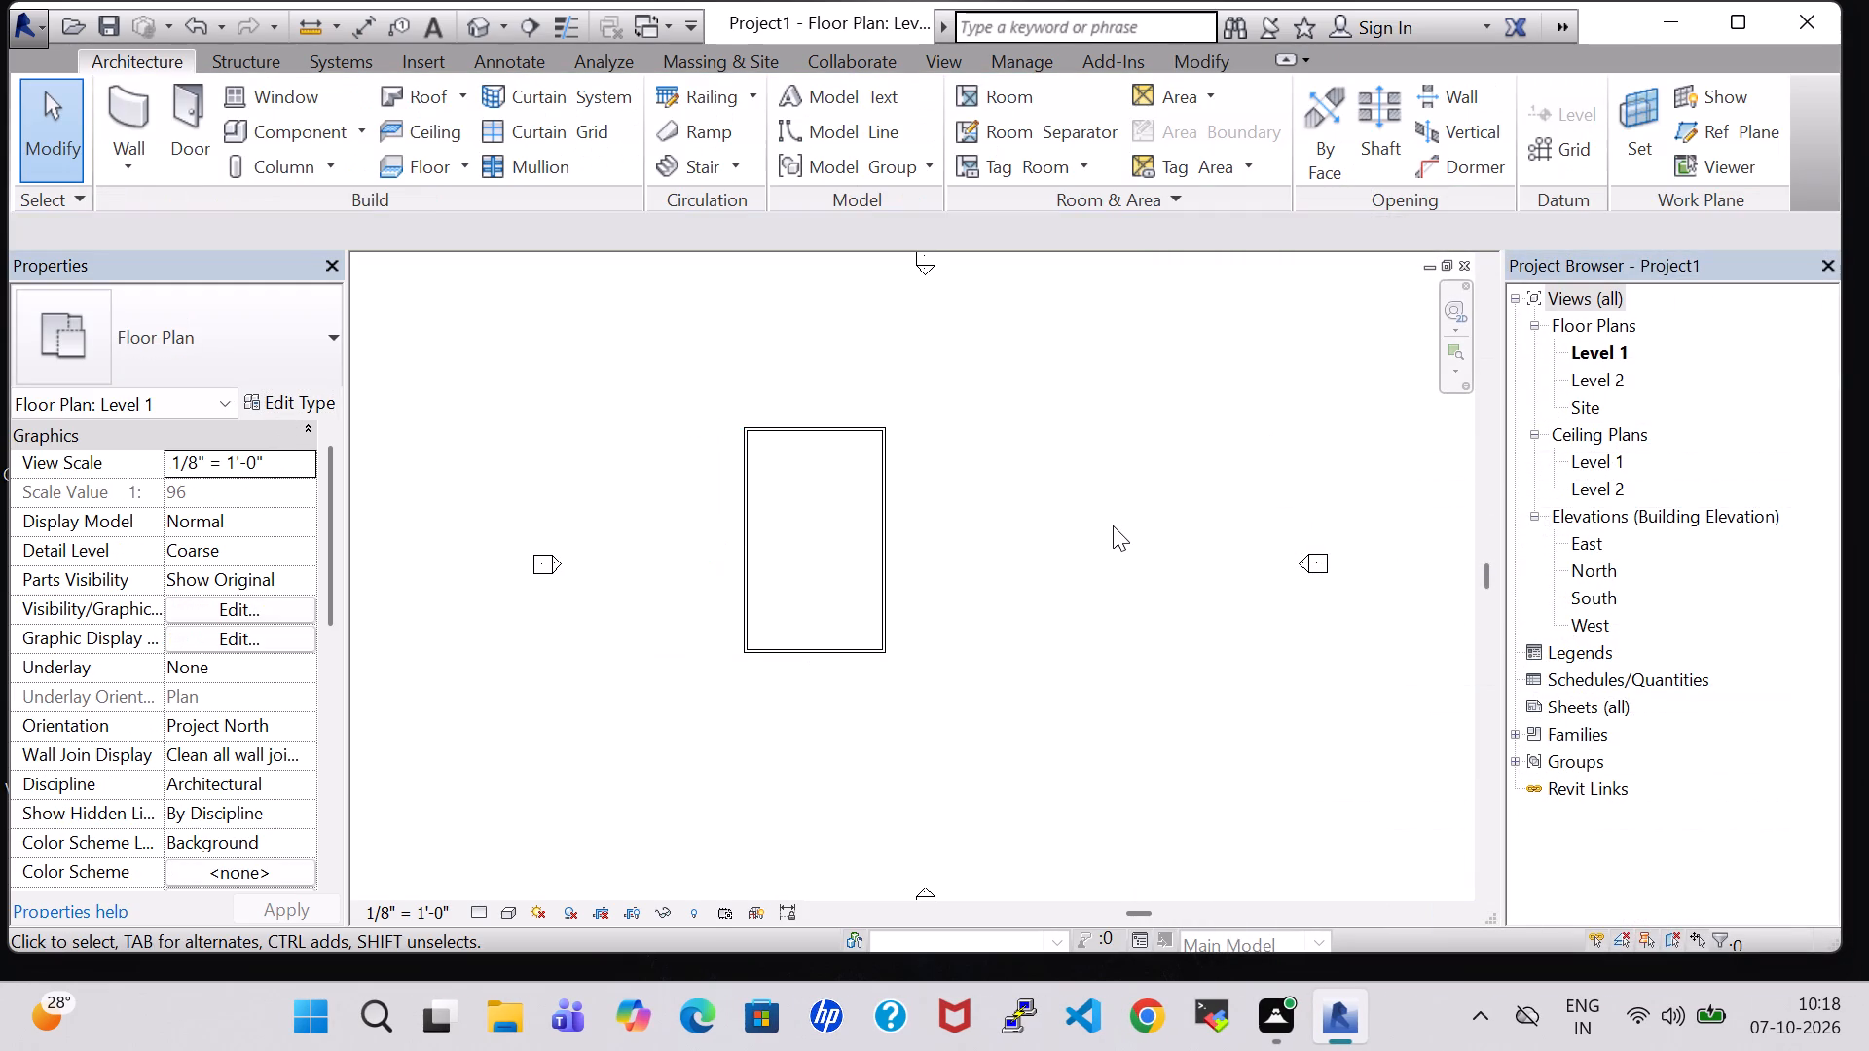
Start a new wall and duplicate the Generic - 8" type under the name INNER WALL 6".
scroll(958, 526, up, 4)
middle_drag(943, 524, 1232, 538)
scroll(1232, 538, up, 3)
middle_drag(1232, 538, 1276, 542)
scroll(1276, 542, down, 1)
click(94, 99)
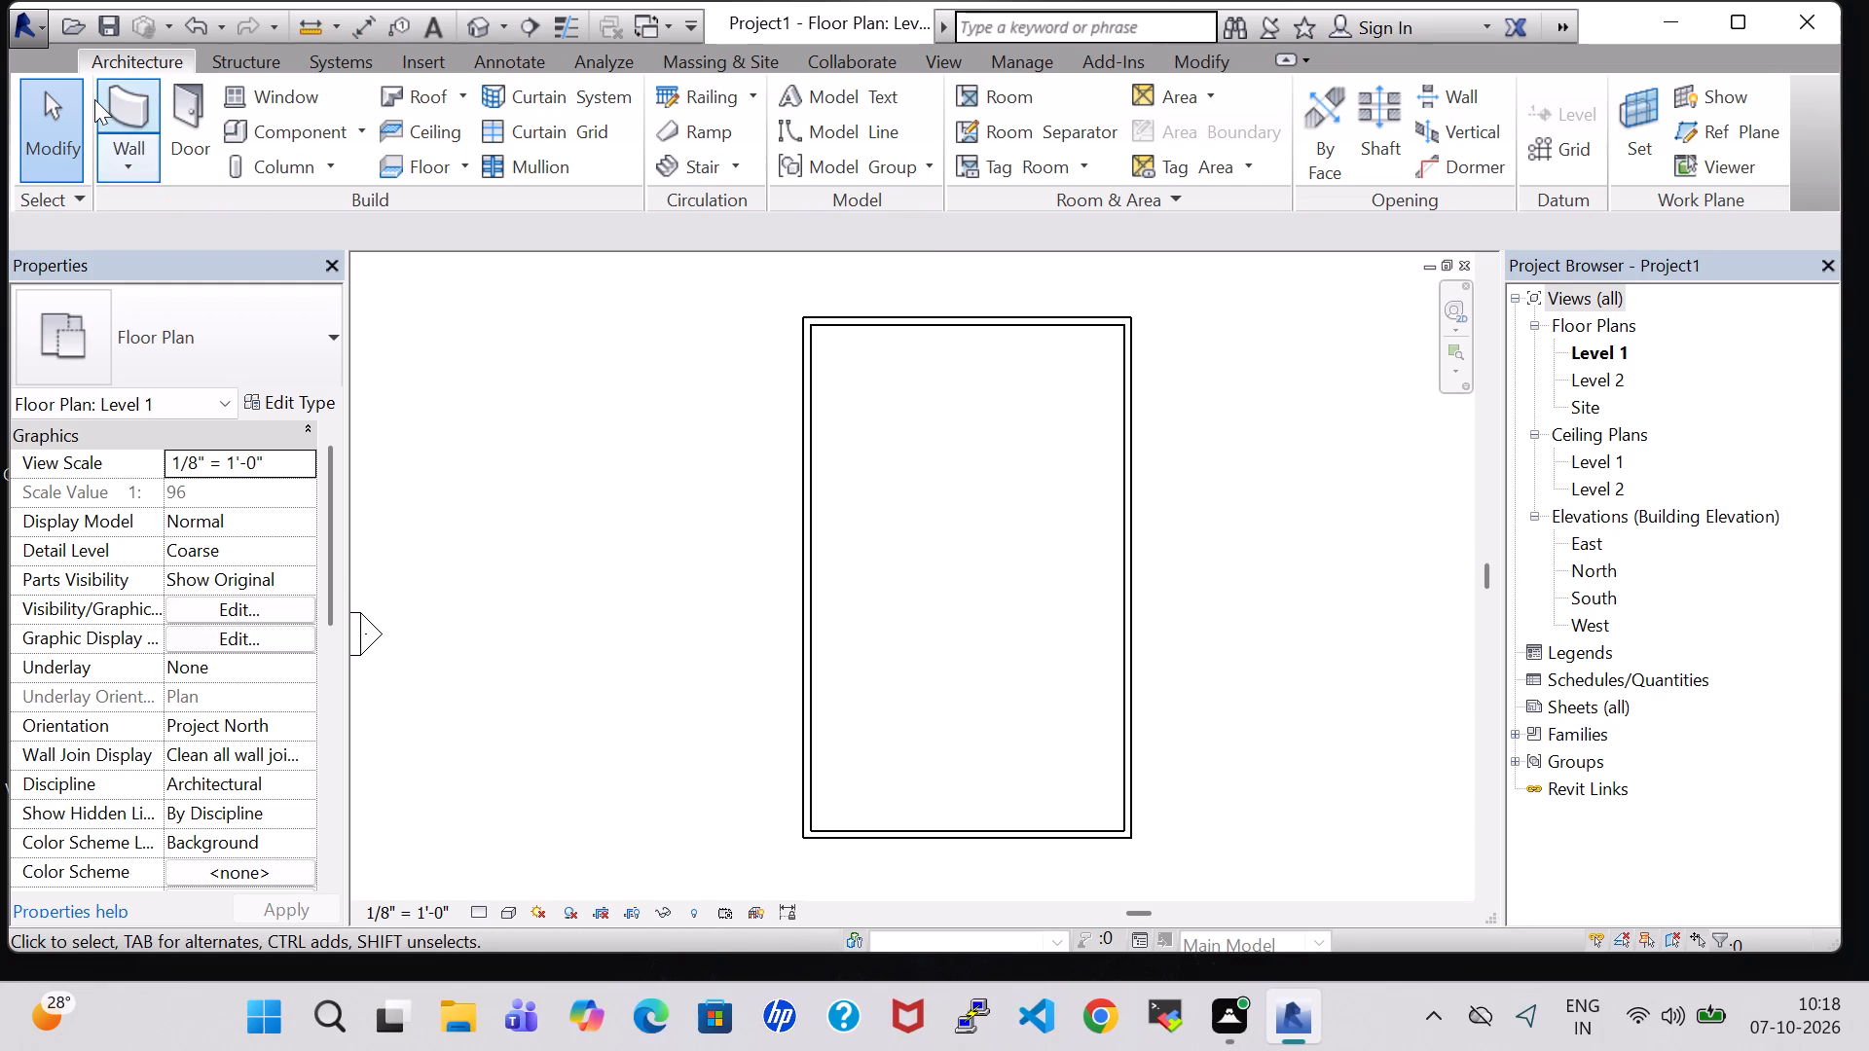
click(119, 99)
click(240, 381)
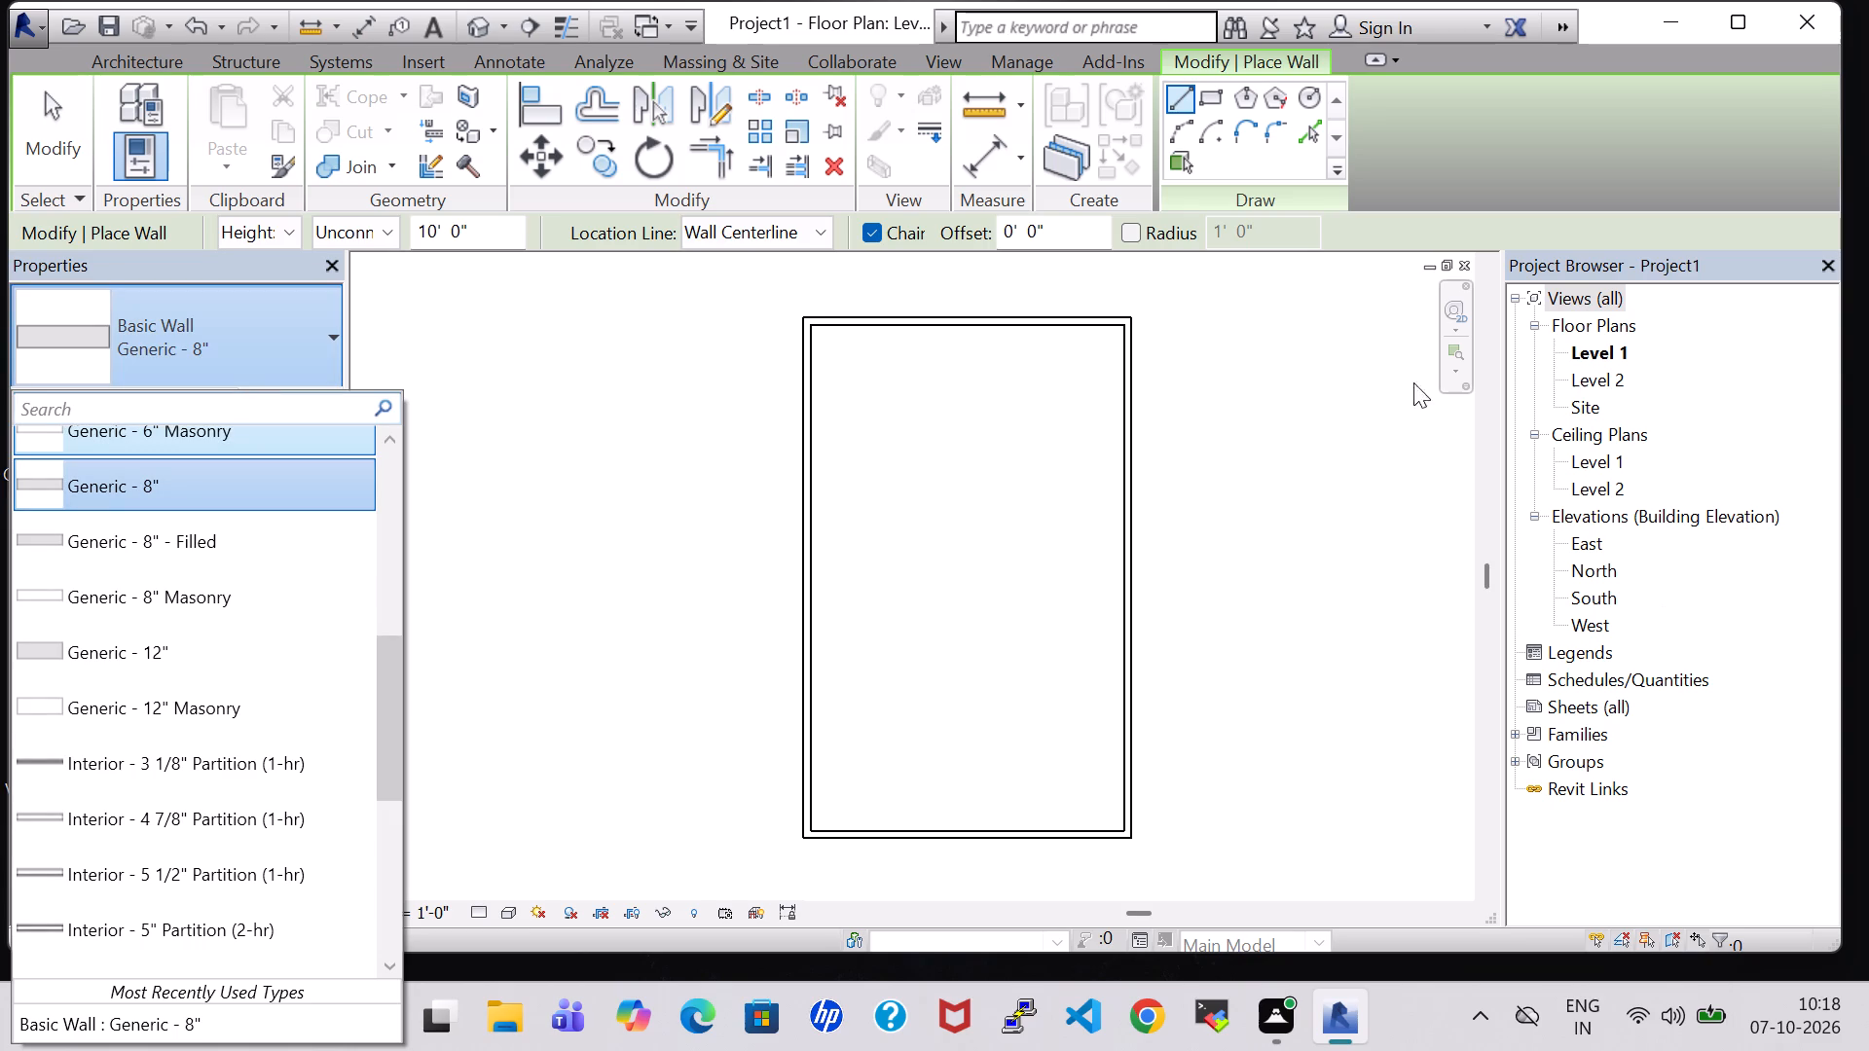
click(501, 371)
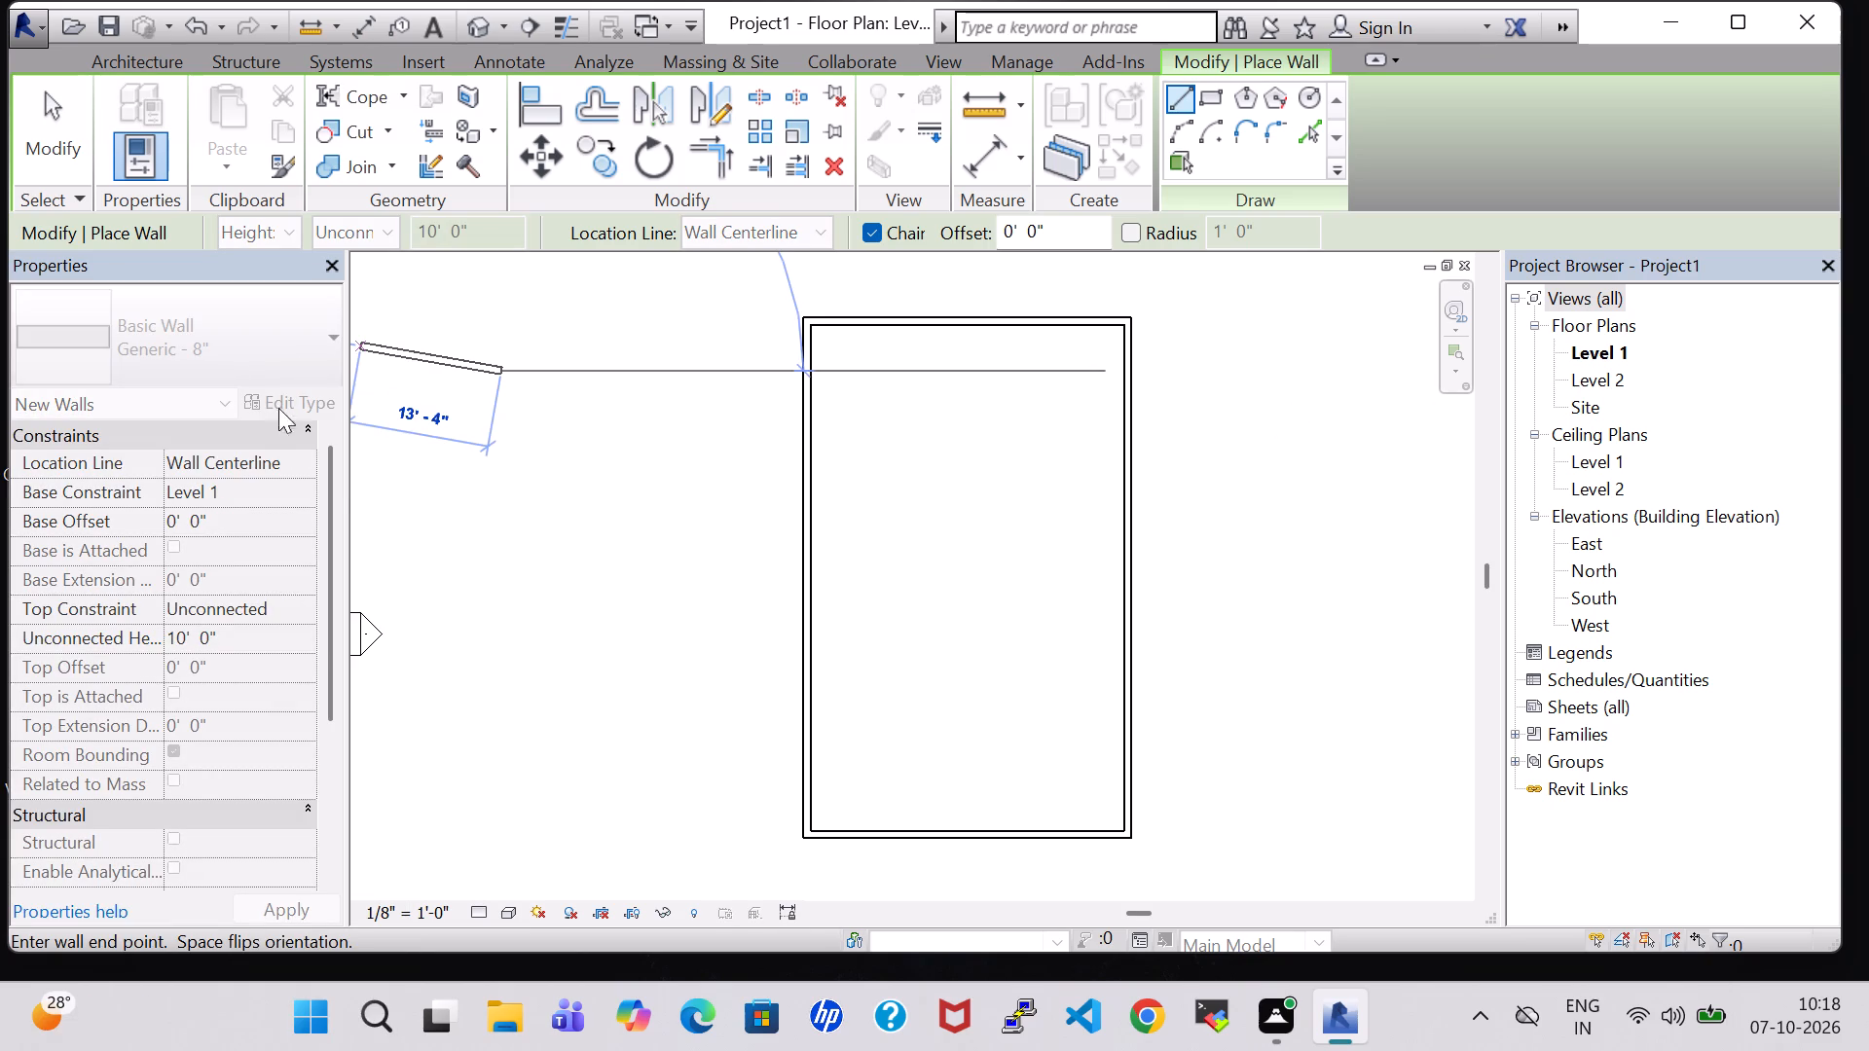
key(Escape)
click(286, 403)
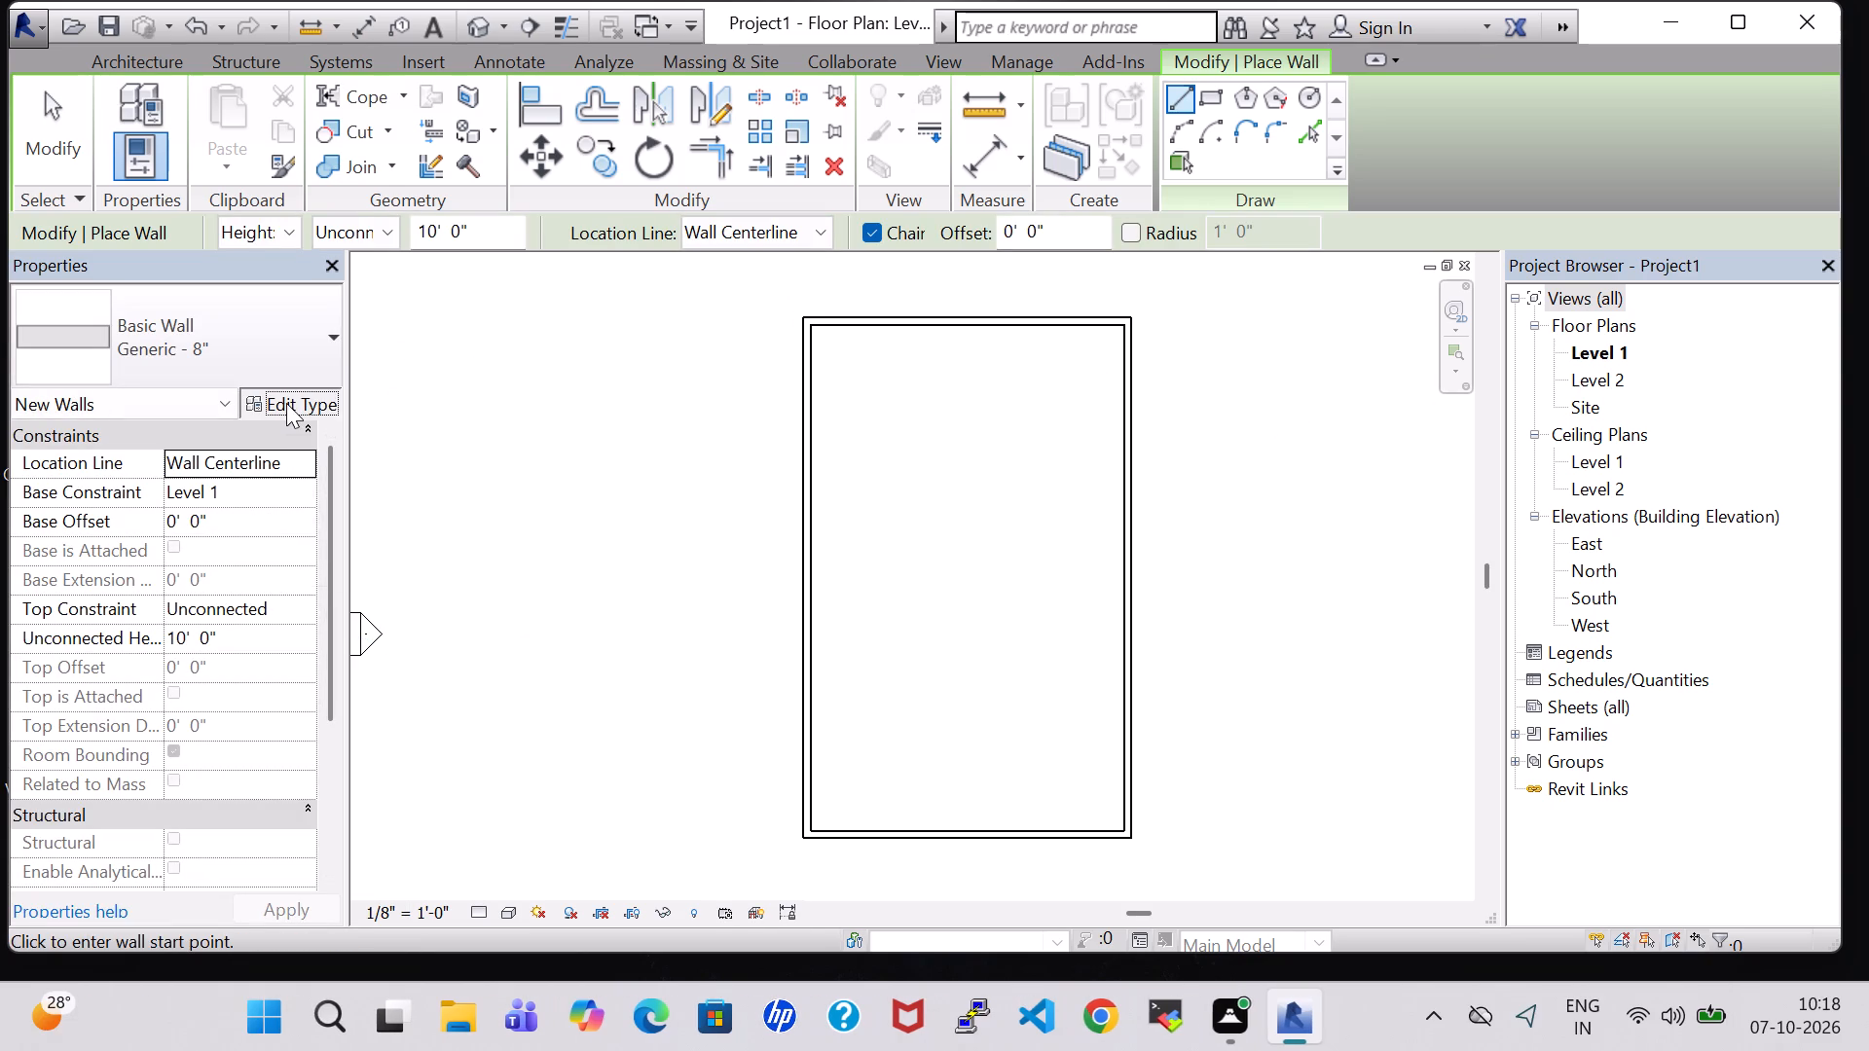
click(1727, 244)
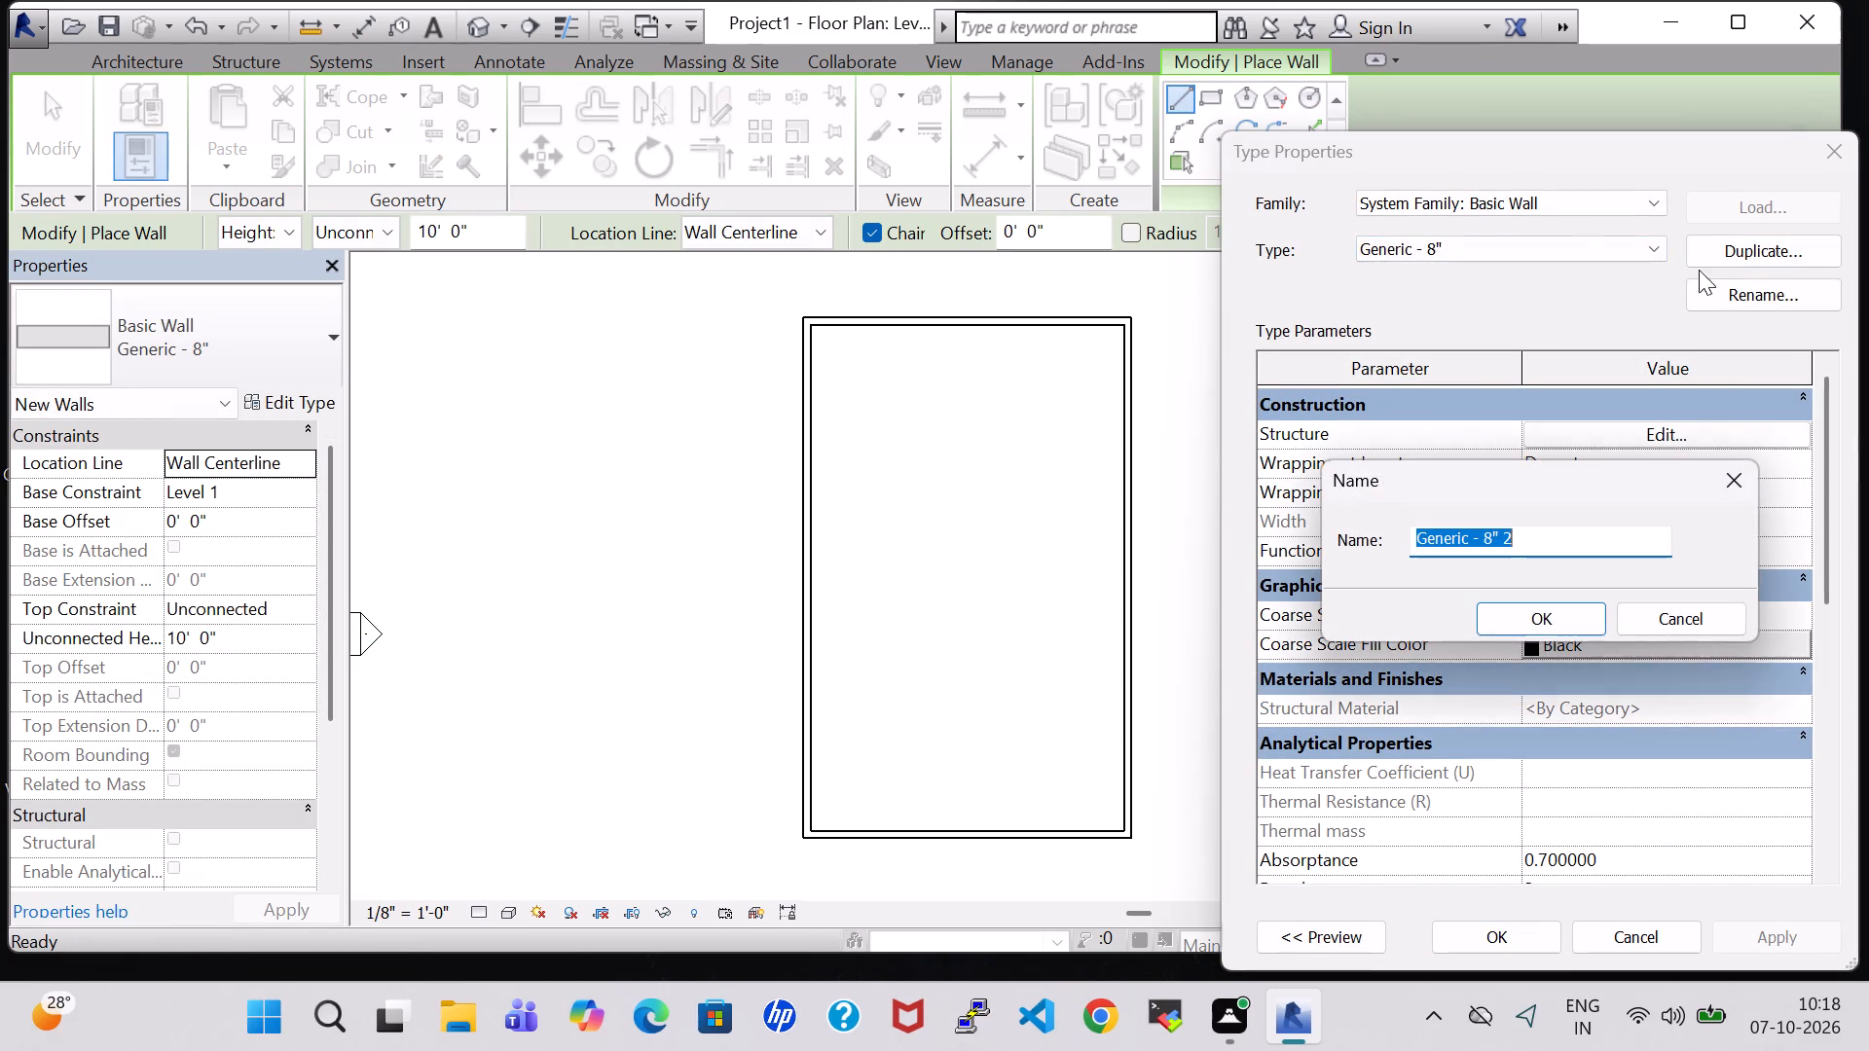
drag(1518, 539, 1477, 543)
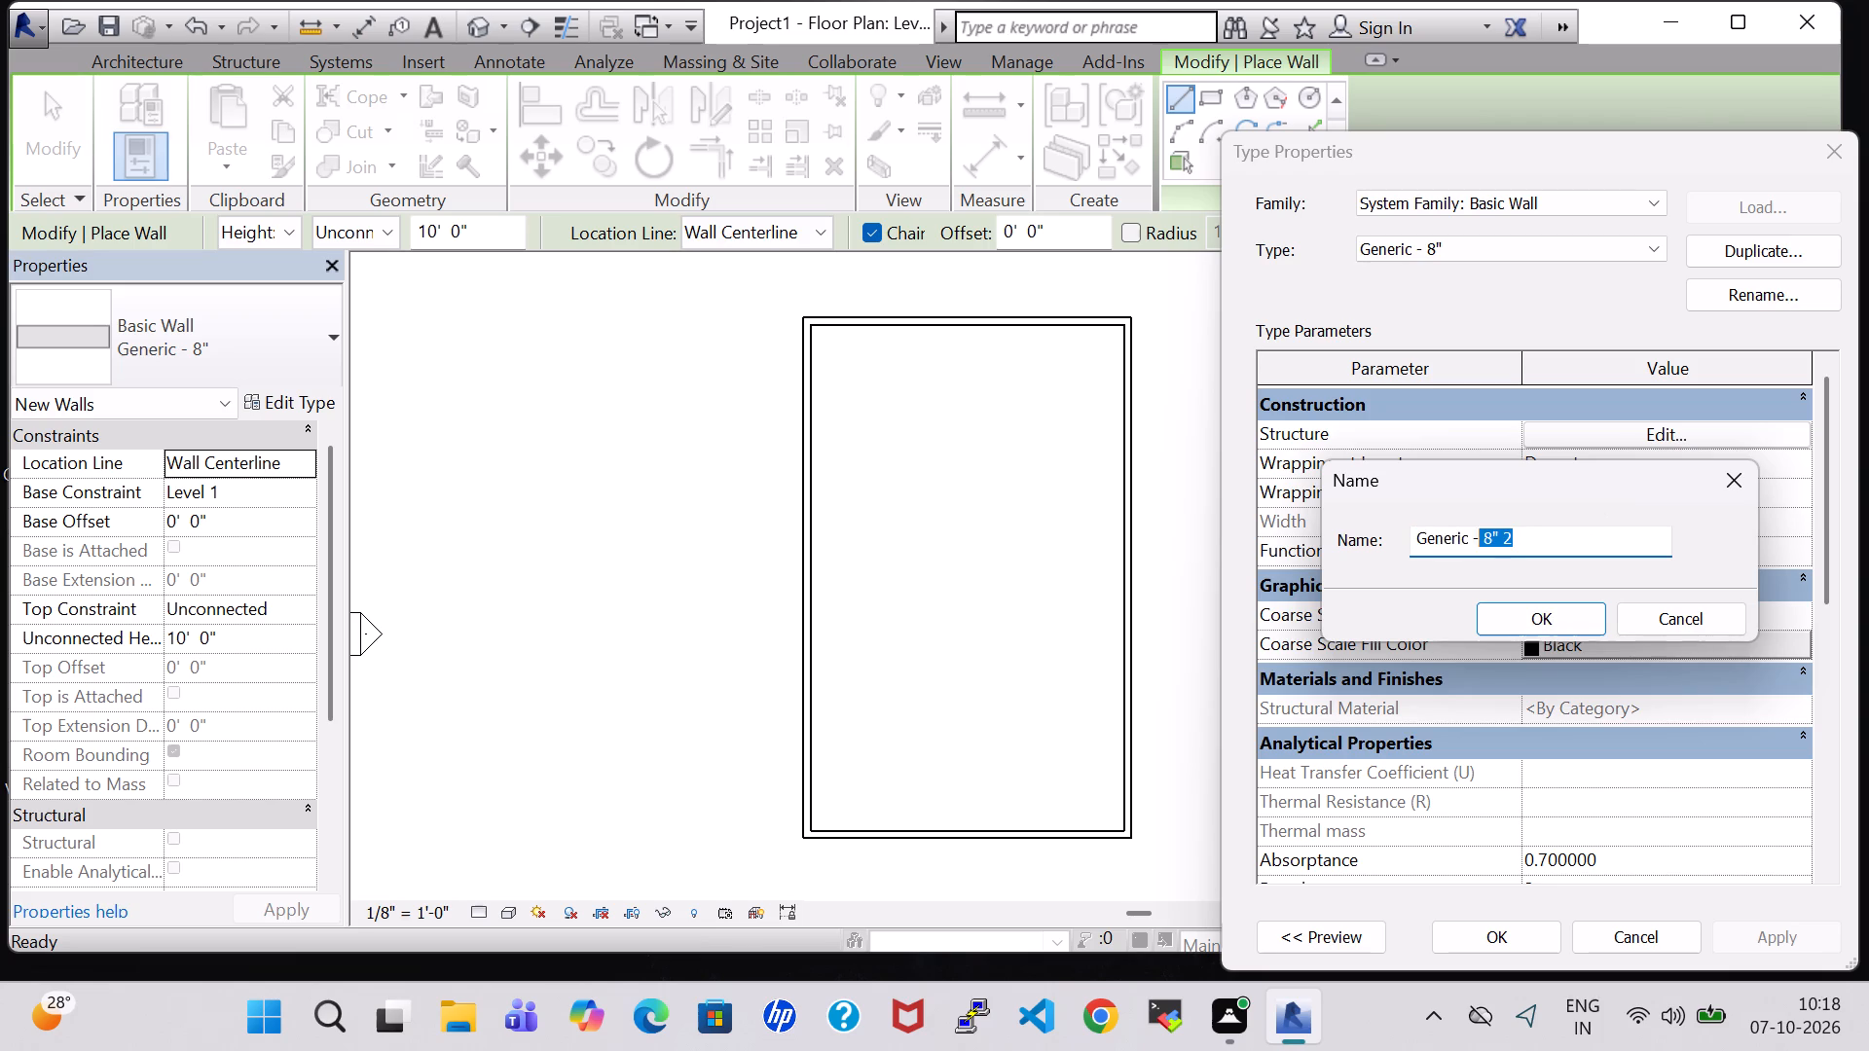
drag(1477, 543, 1389, 545)
key(BackSpace)
text(INNER)
key(space)
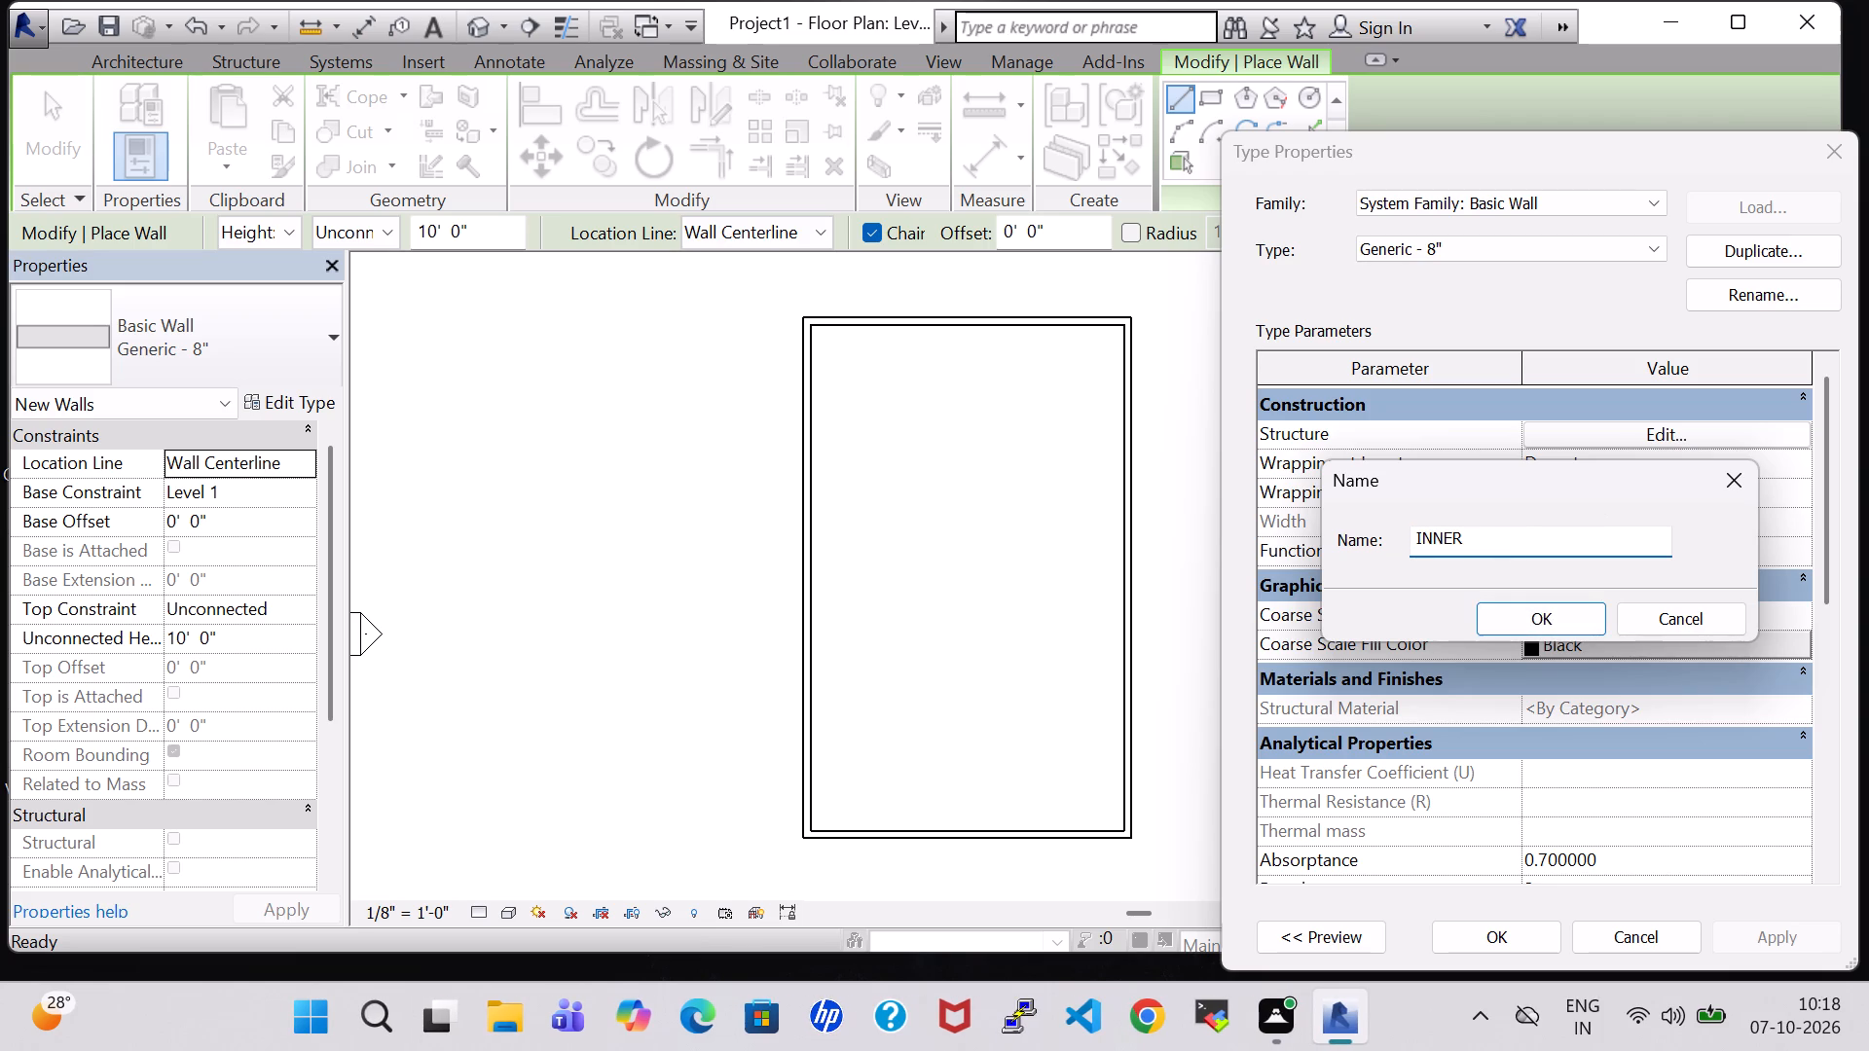
text(WALL)
key(space)
key(6)
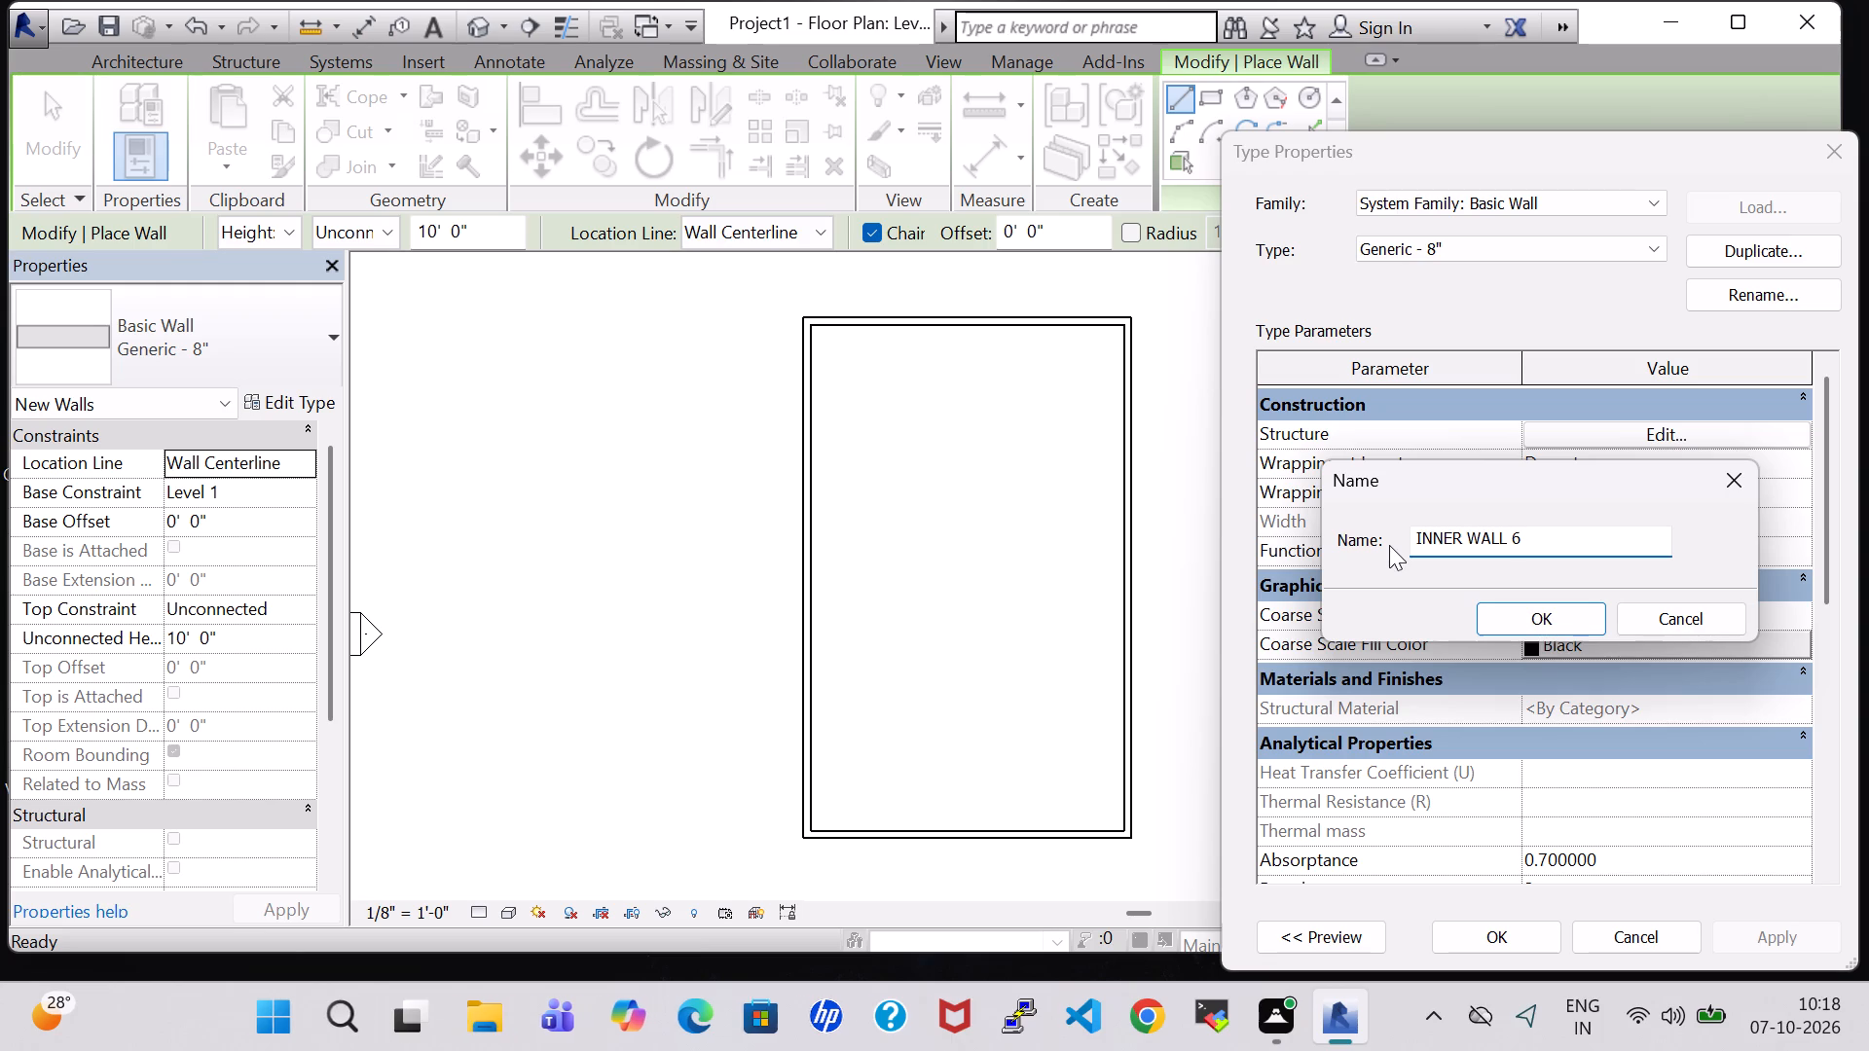
key(shift+colon)
key(BackSpace)
key(shift+quotedbl)
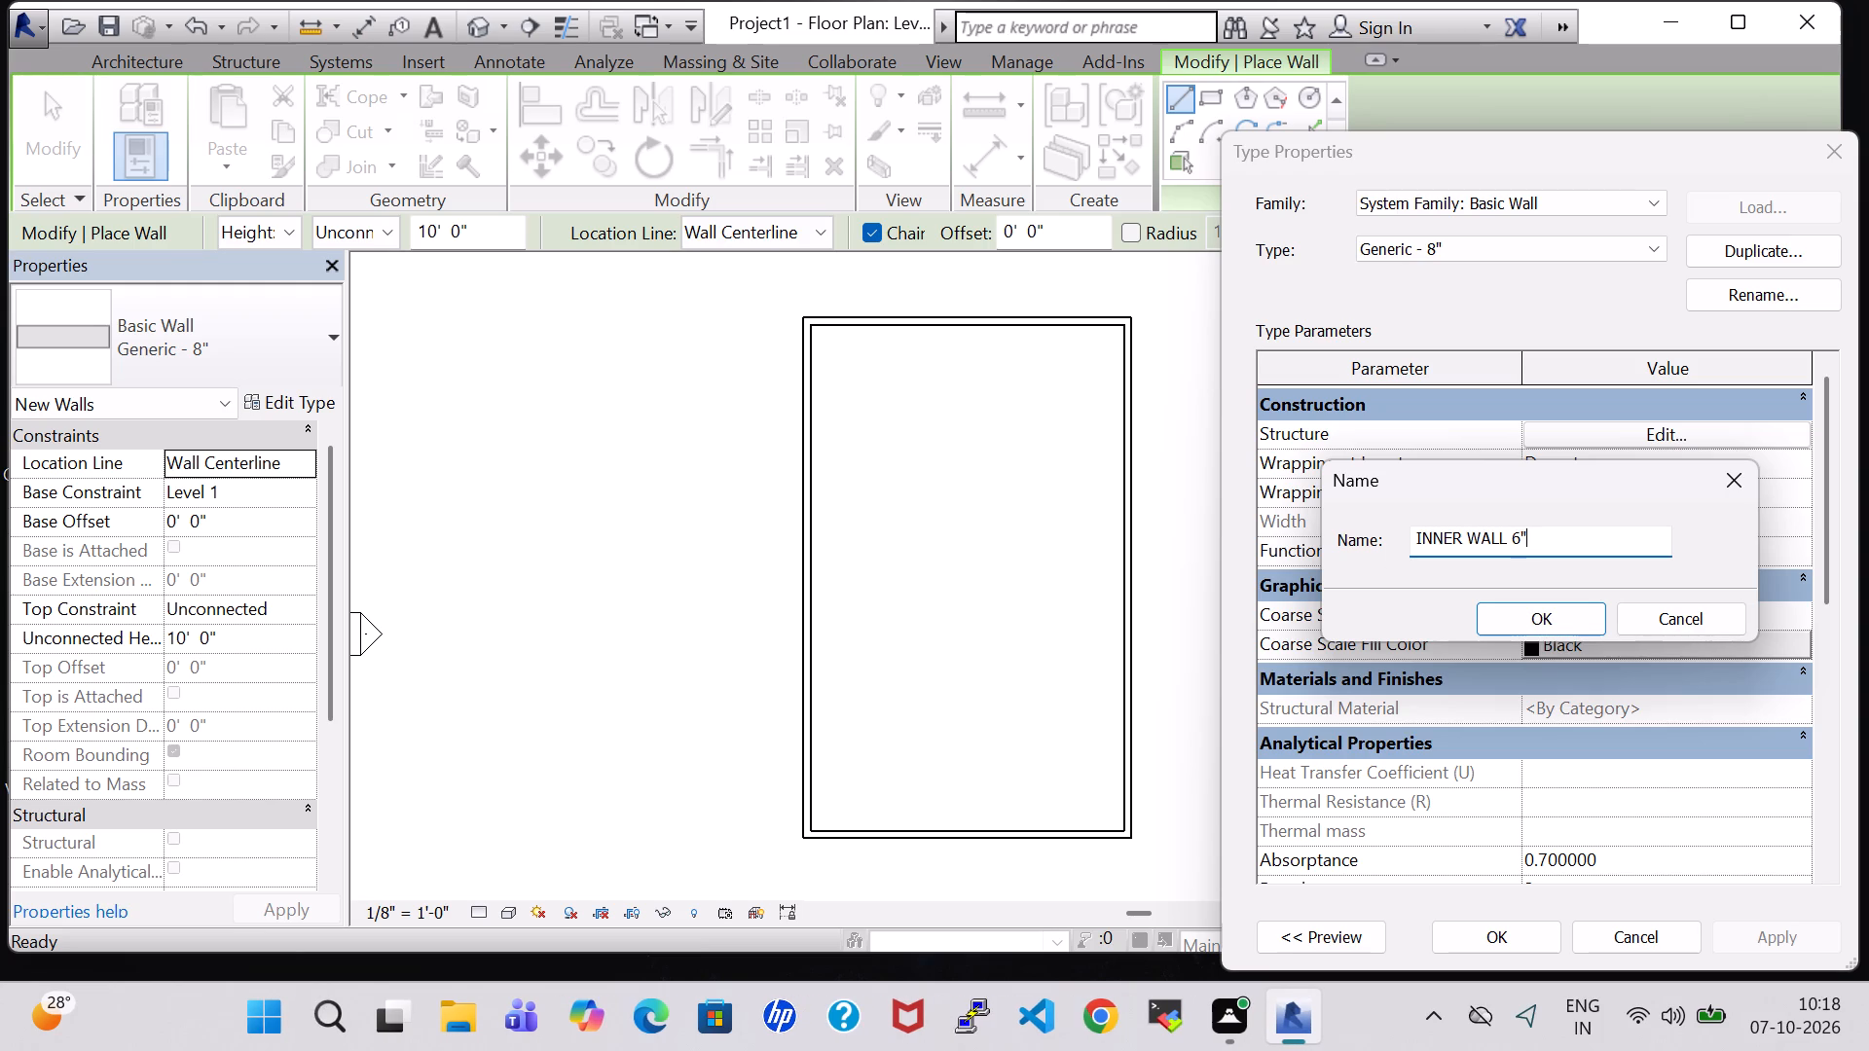
key(Return)
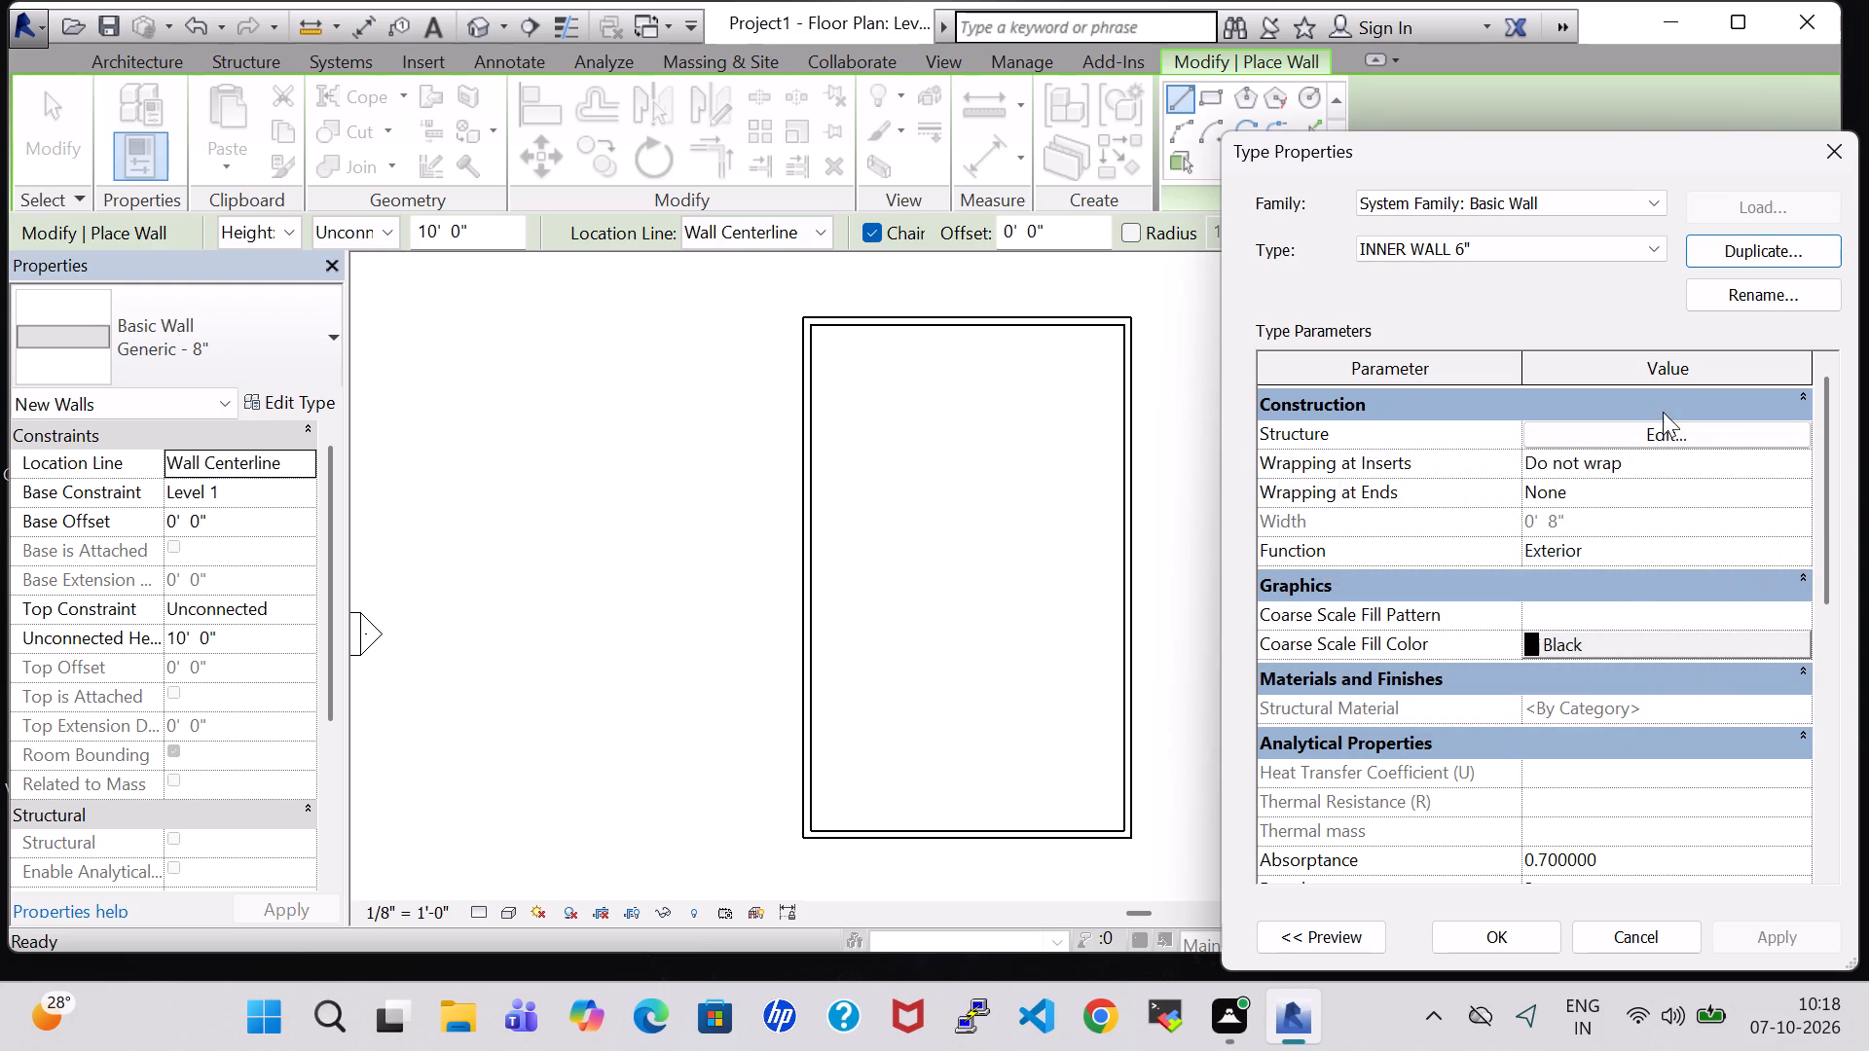
Set the structure layer thickness of the INNER WALL 6" type to 6" and apply it.
click(1665, 444)
click(1566, 500)
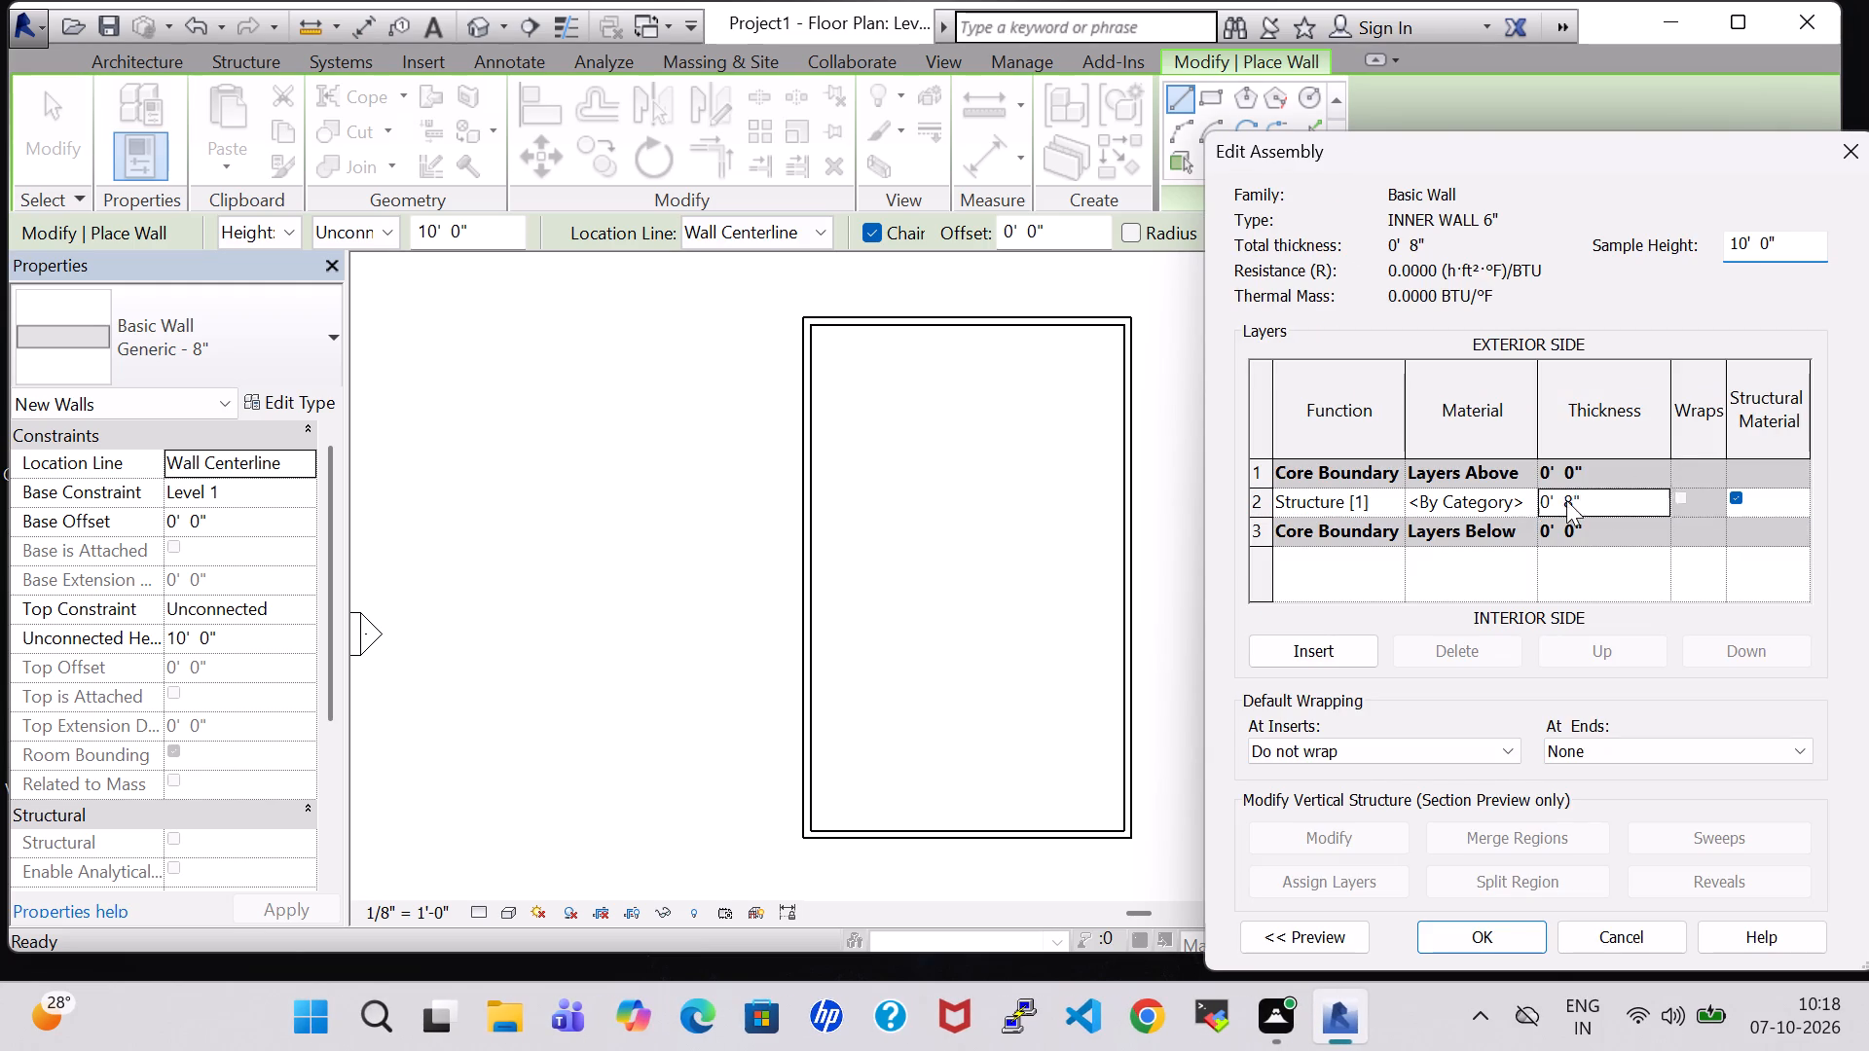
key(Right)
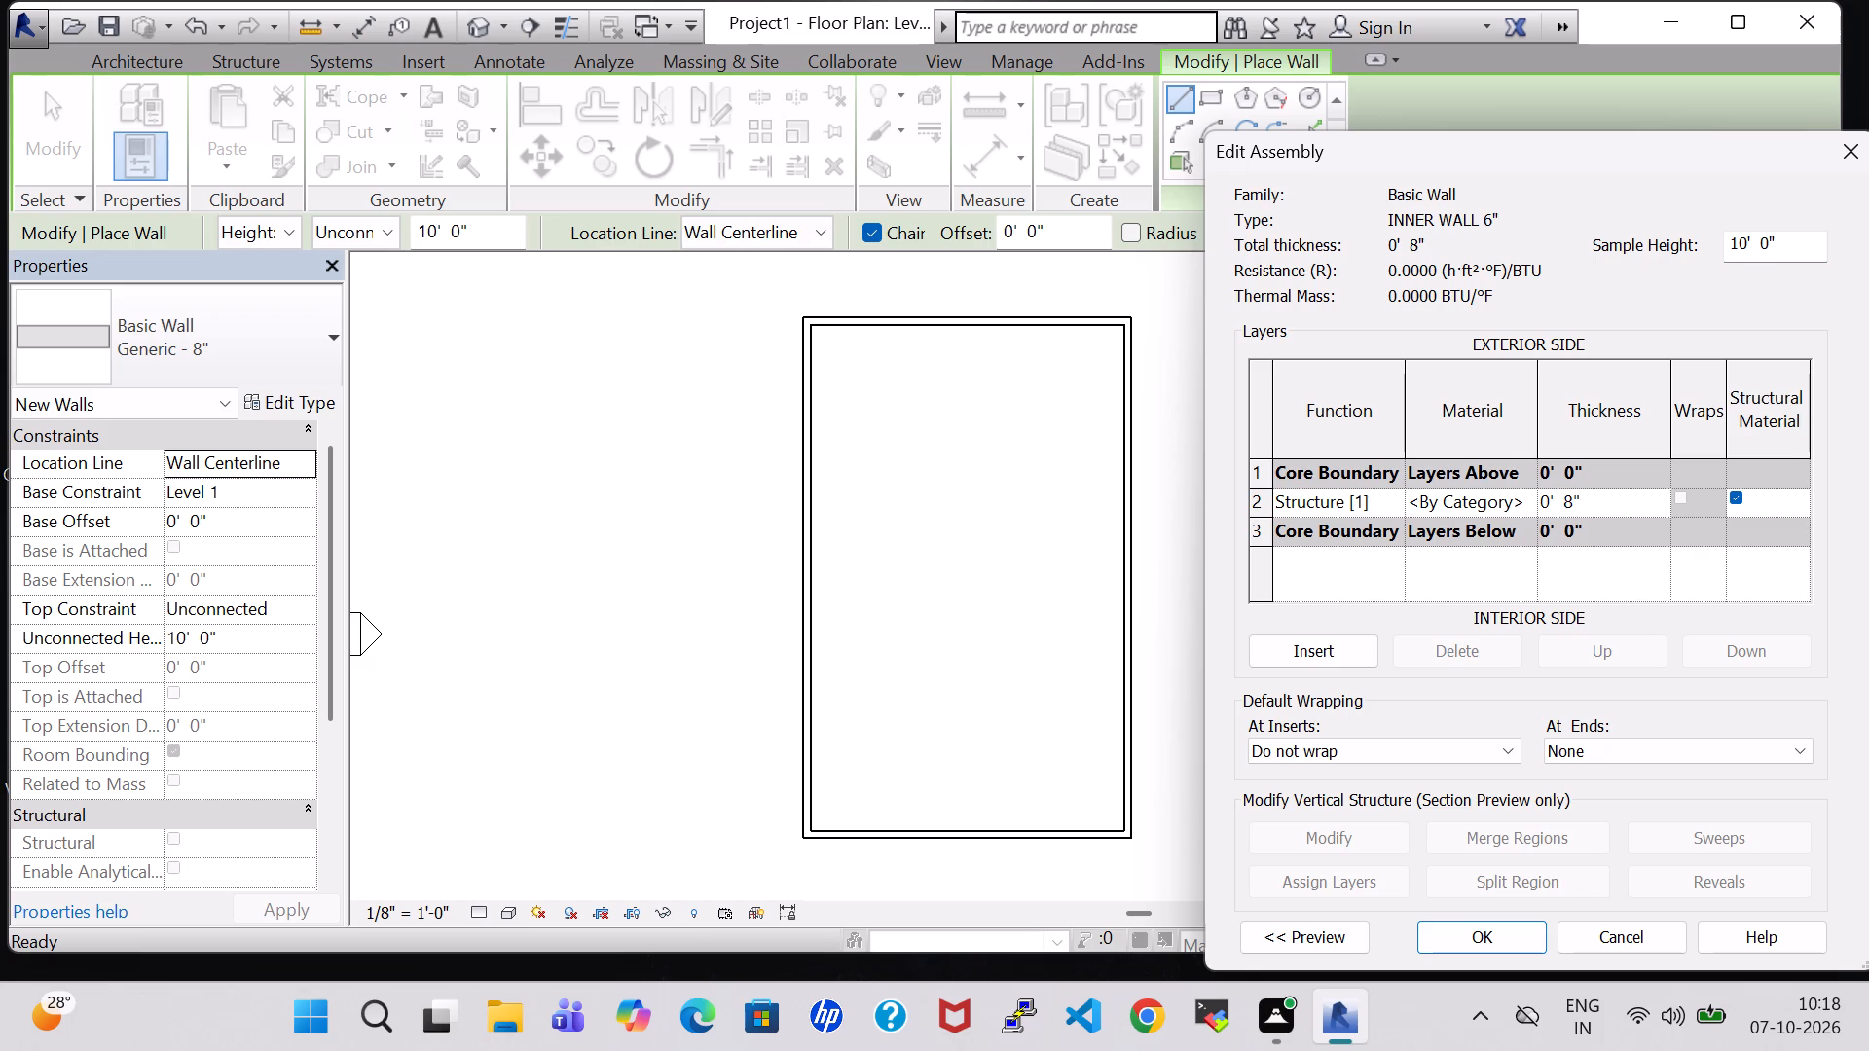
key(BackSpace)
key(6)
click(1507, 935)
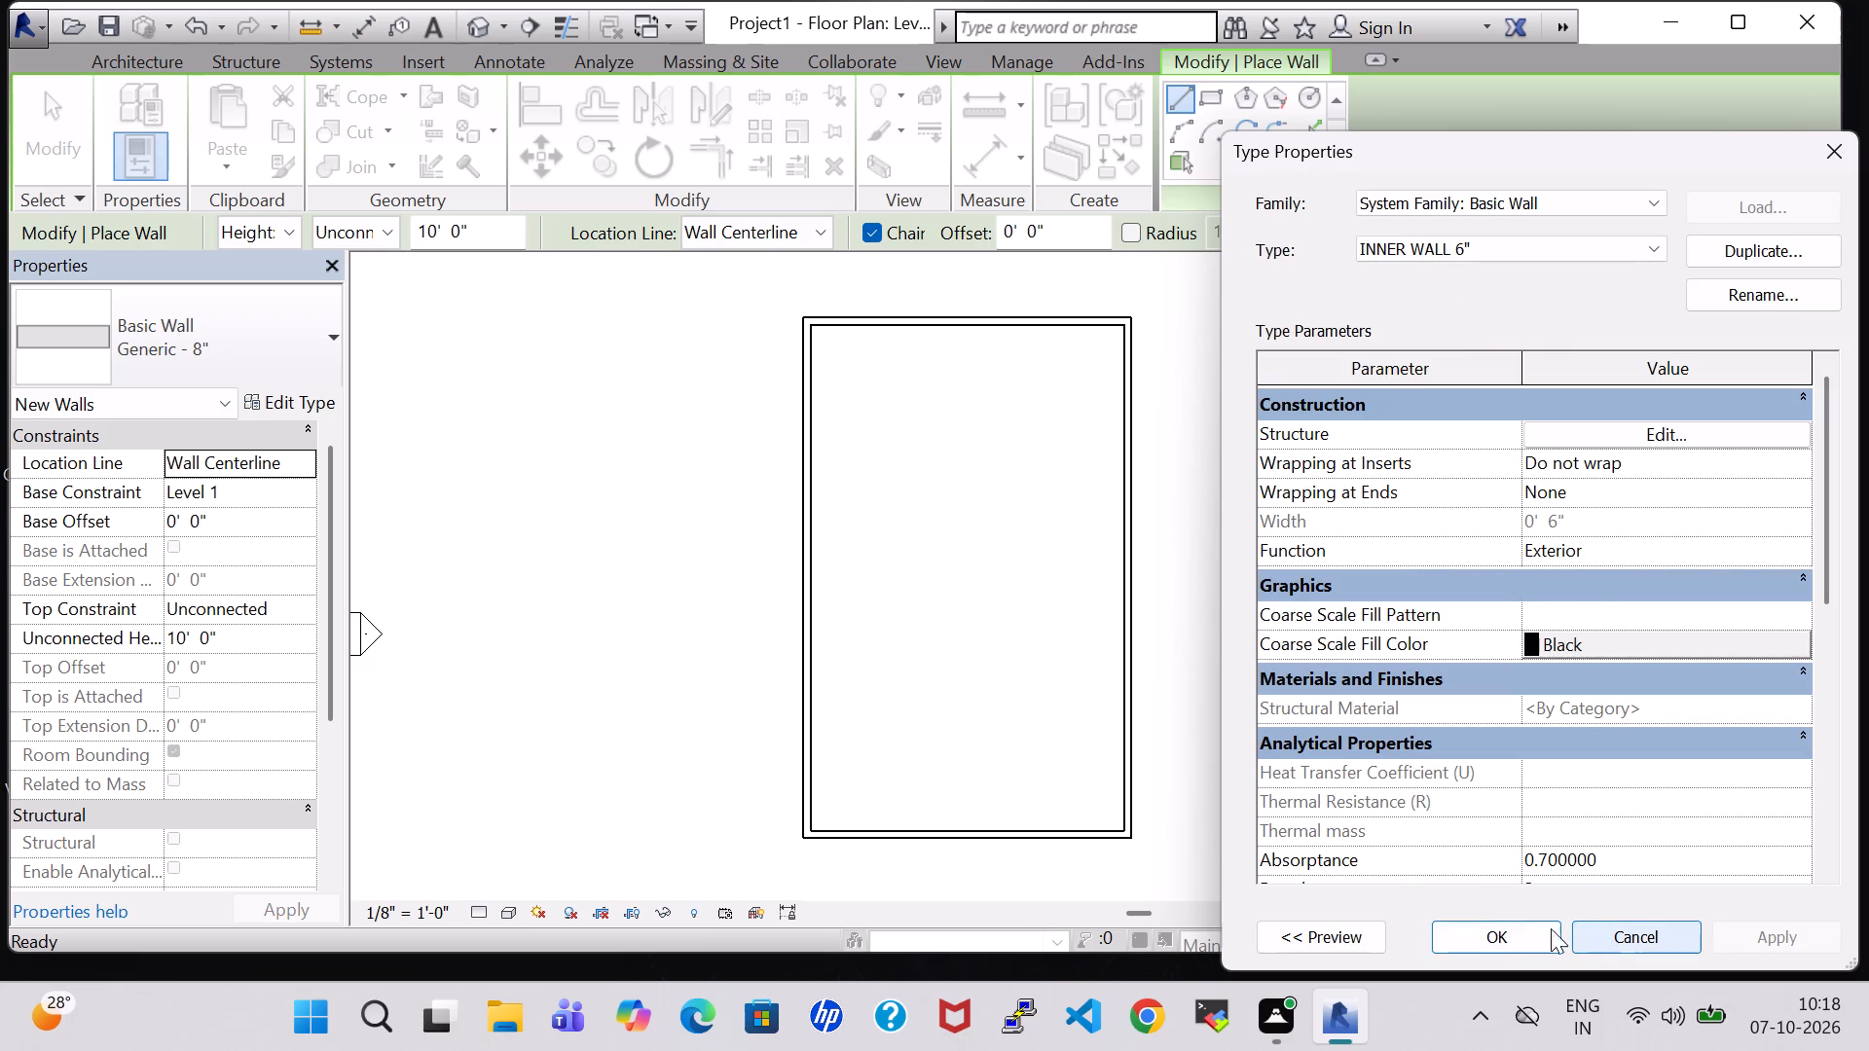
click(1537, 928)
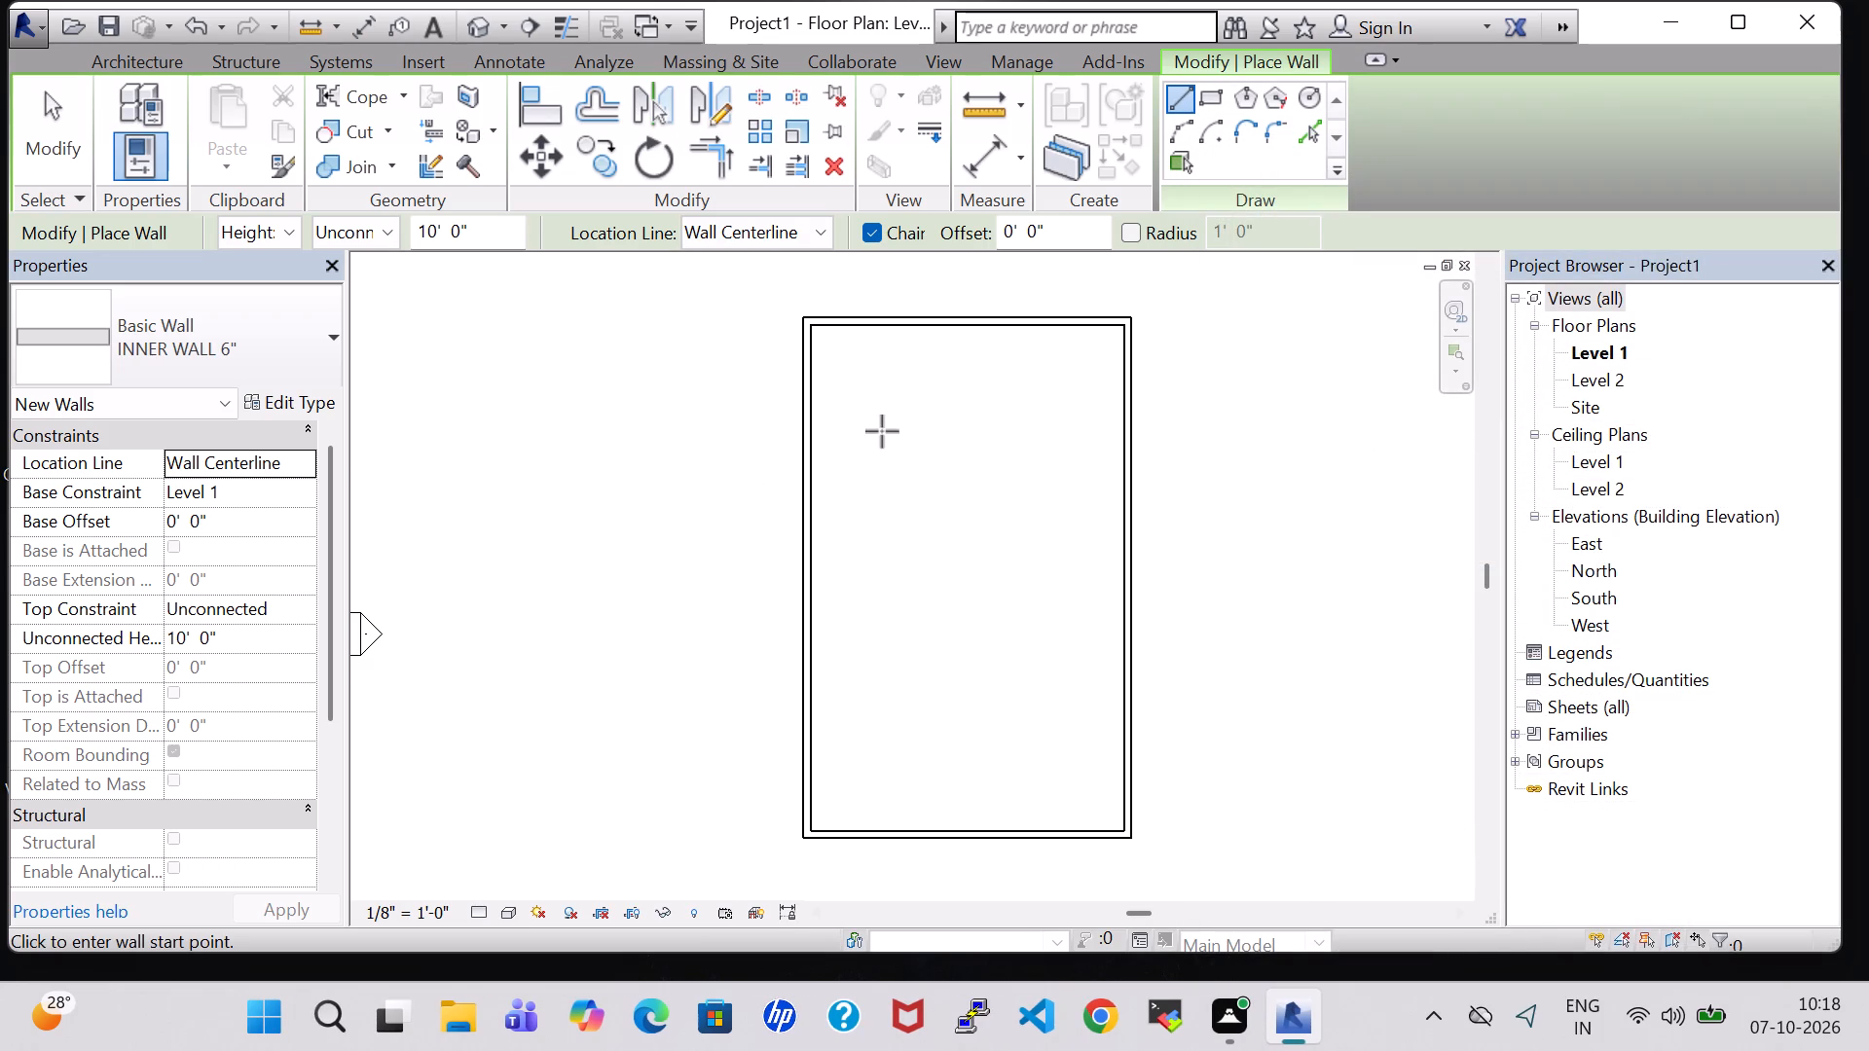
Enclose the northwest room with INNER WALL 6" walls, starting about 11'-8" along the north wall, running 12'-8" south and west to the exterior wall.
click(931, 330)
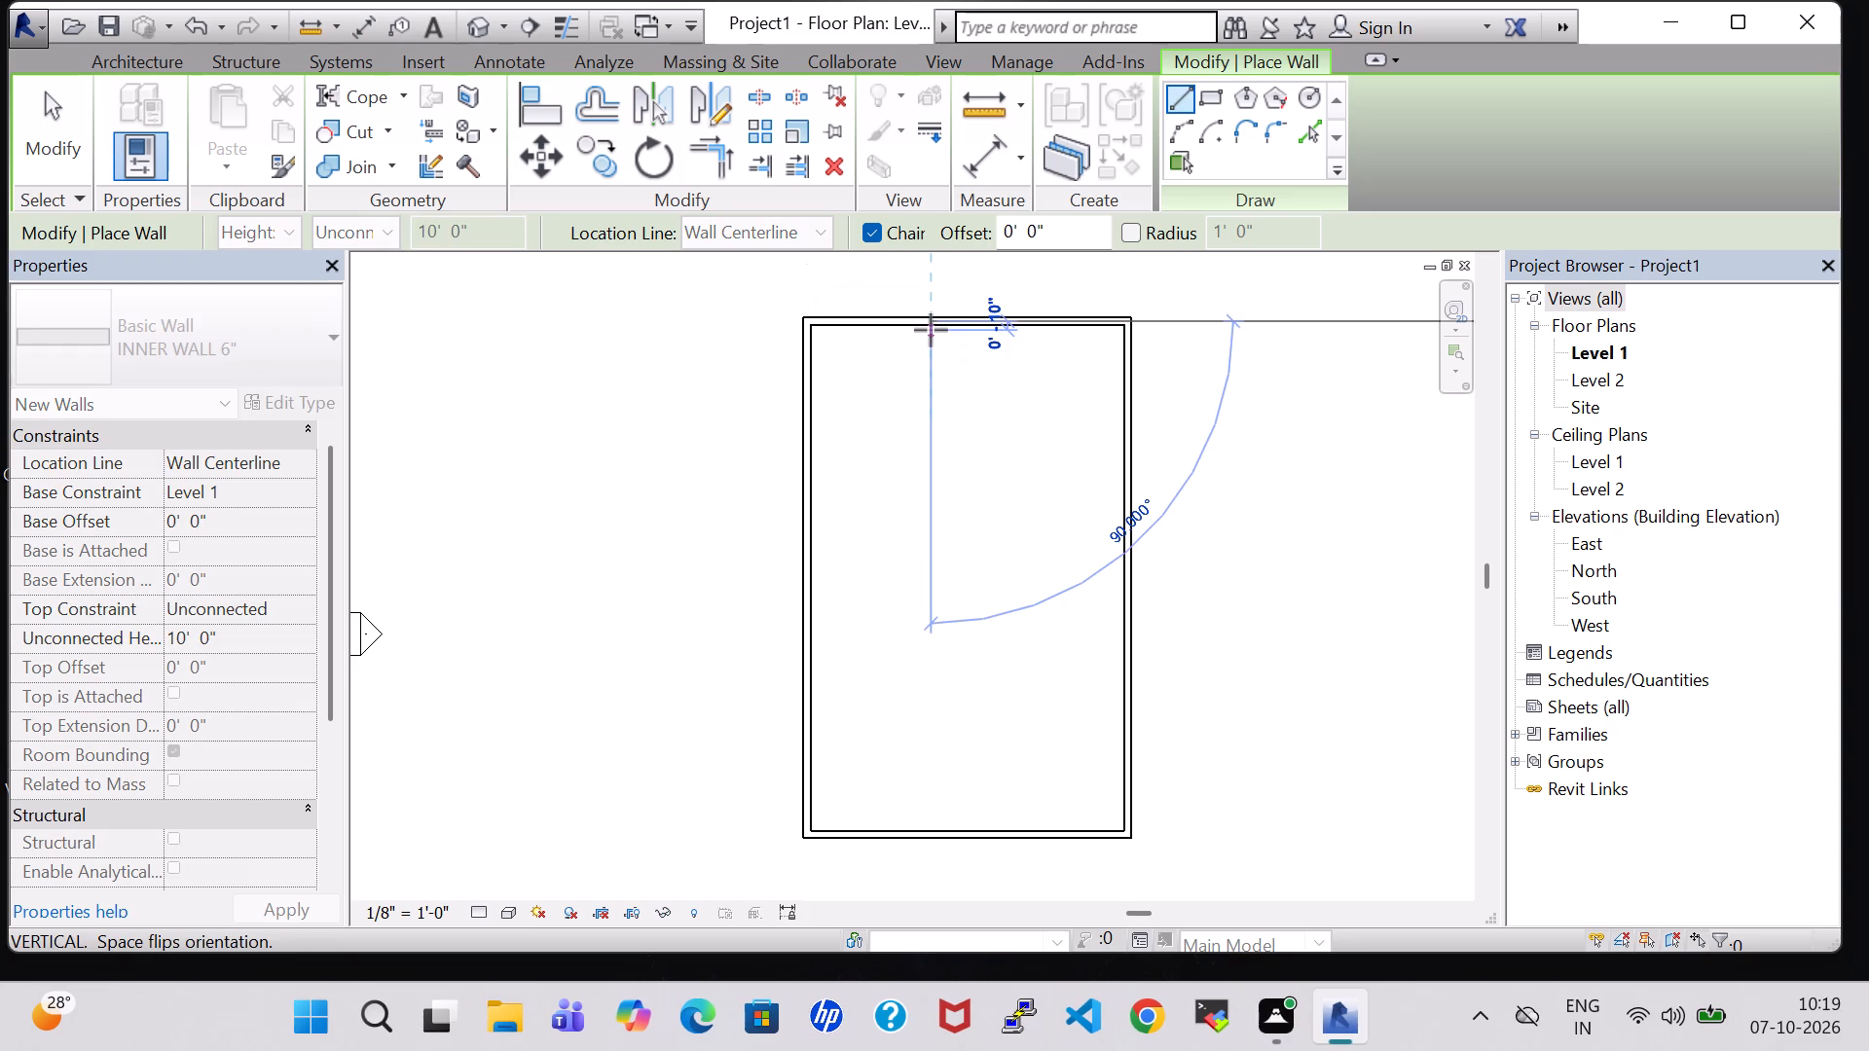
click(930, 456)
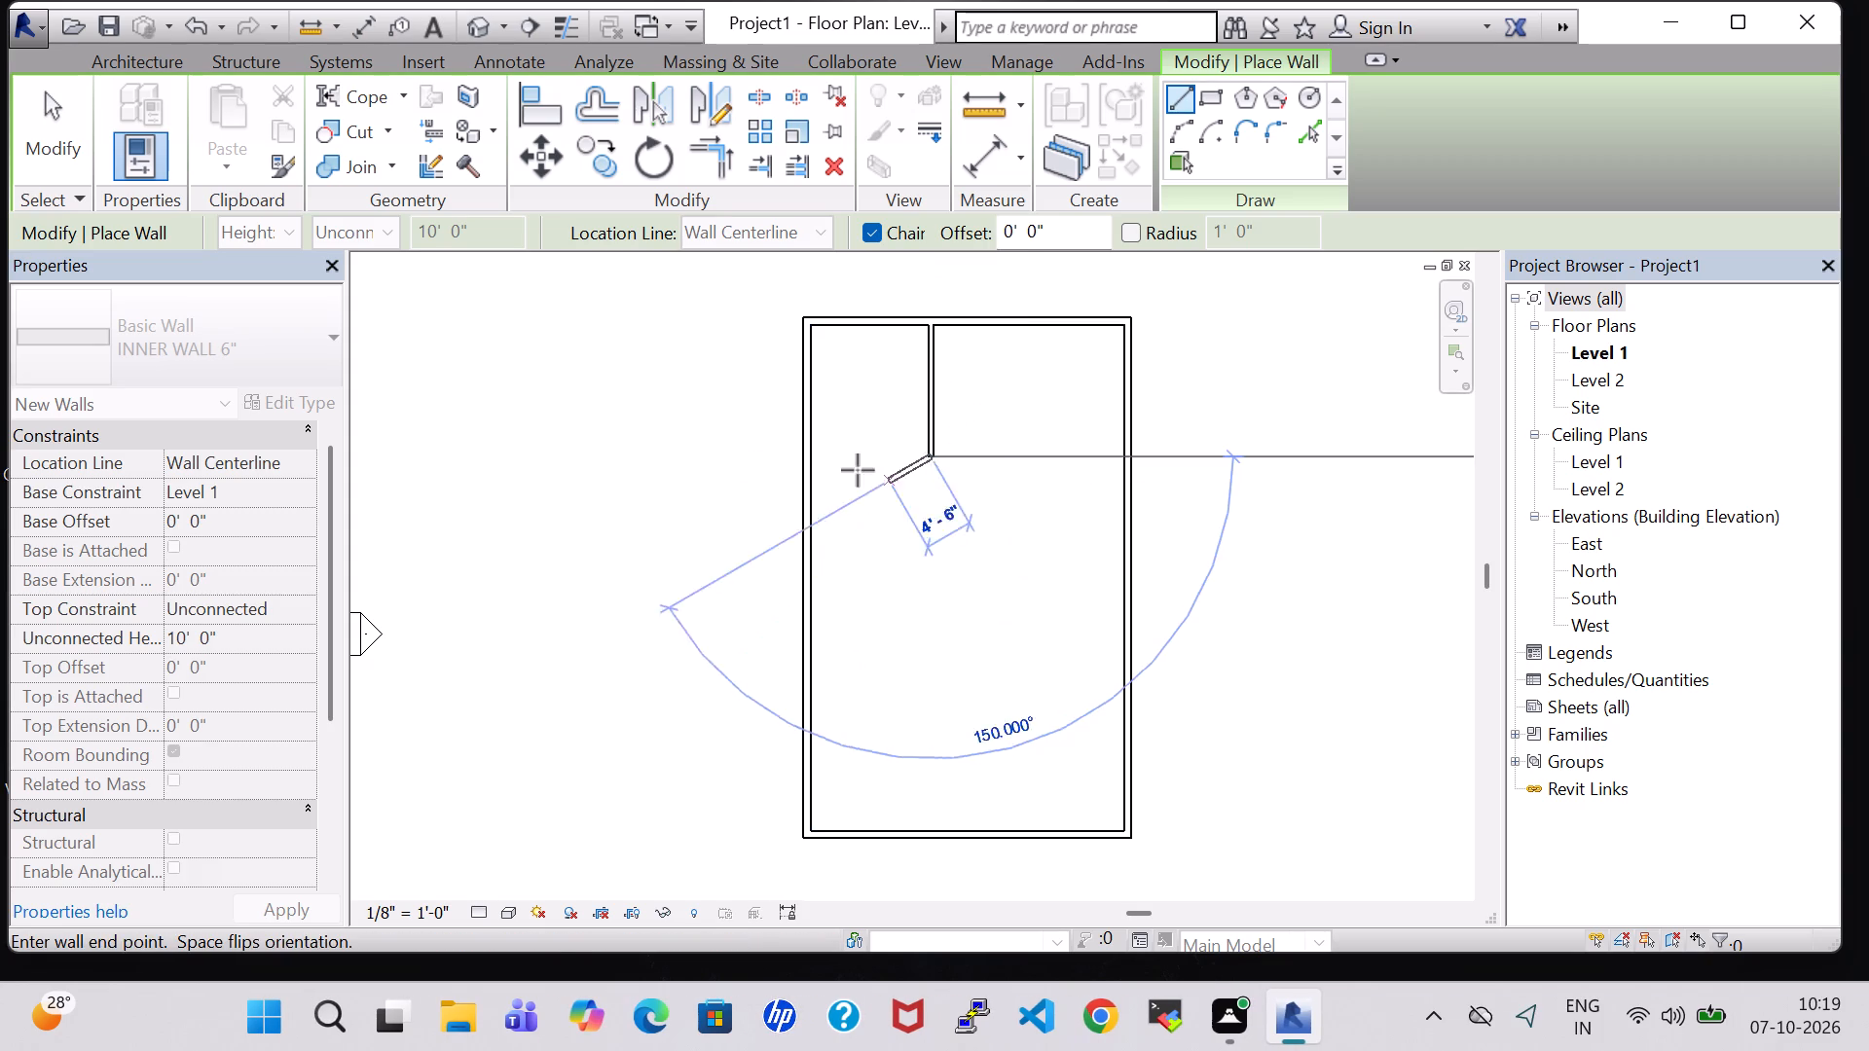
click(808, 462)
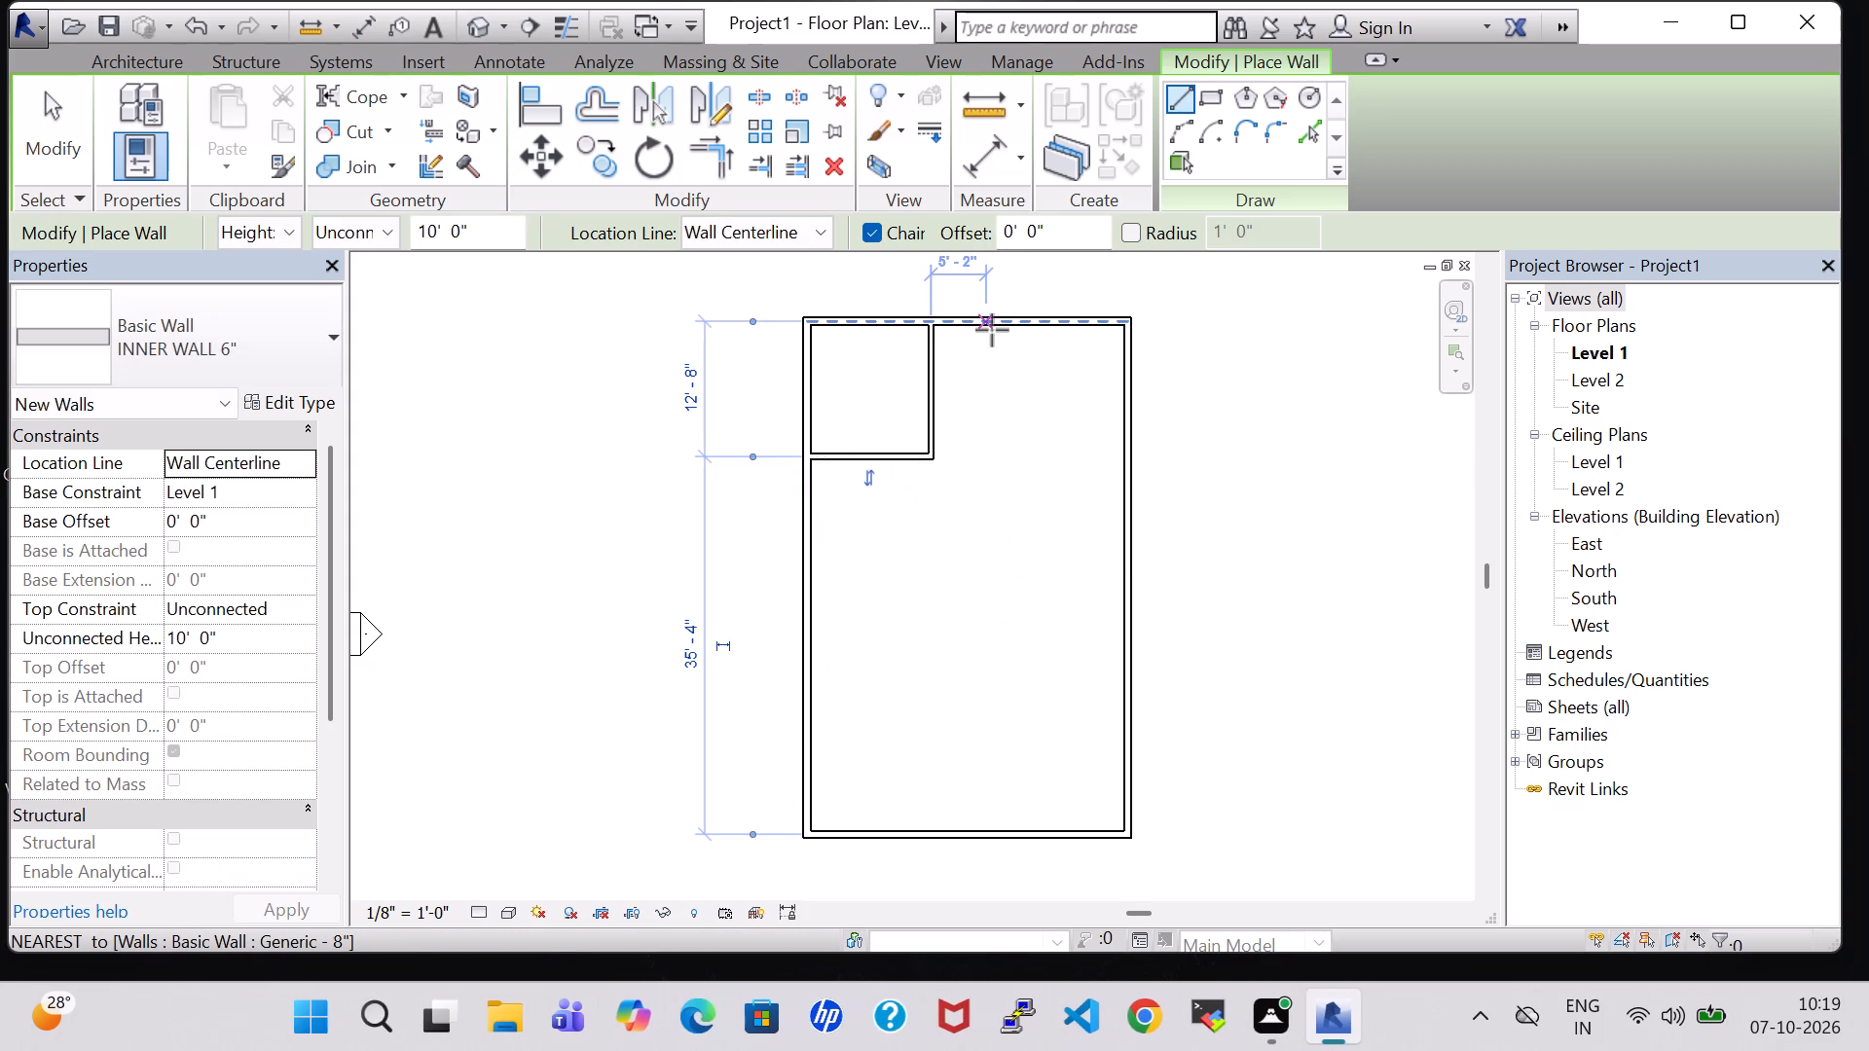
Enclose a small room east of it, about 6'-2" wide, with inner walls running 9'-7" south from the north wall and back west.
click(997, 330)
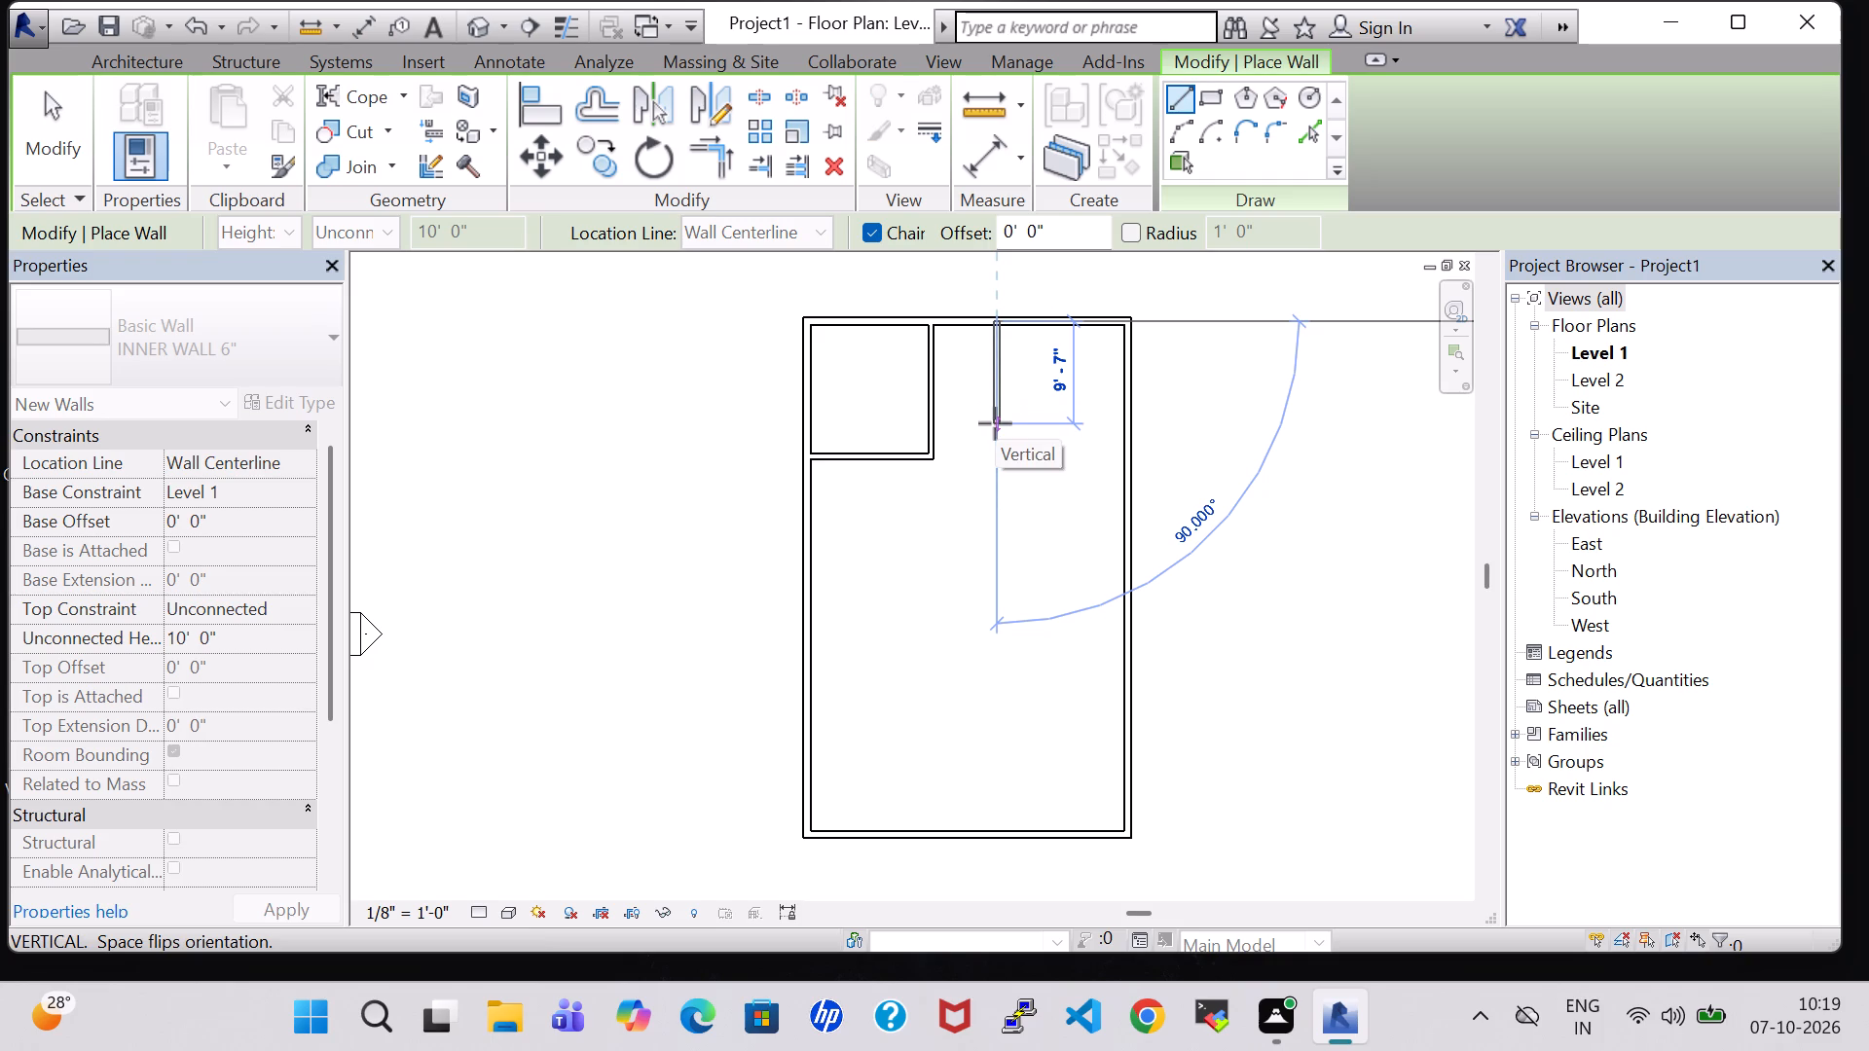
click(995, 423)
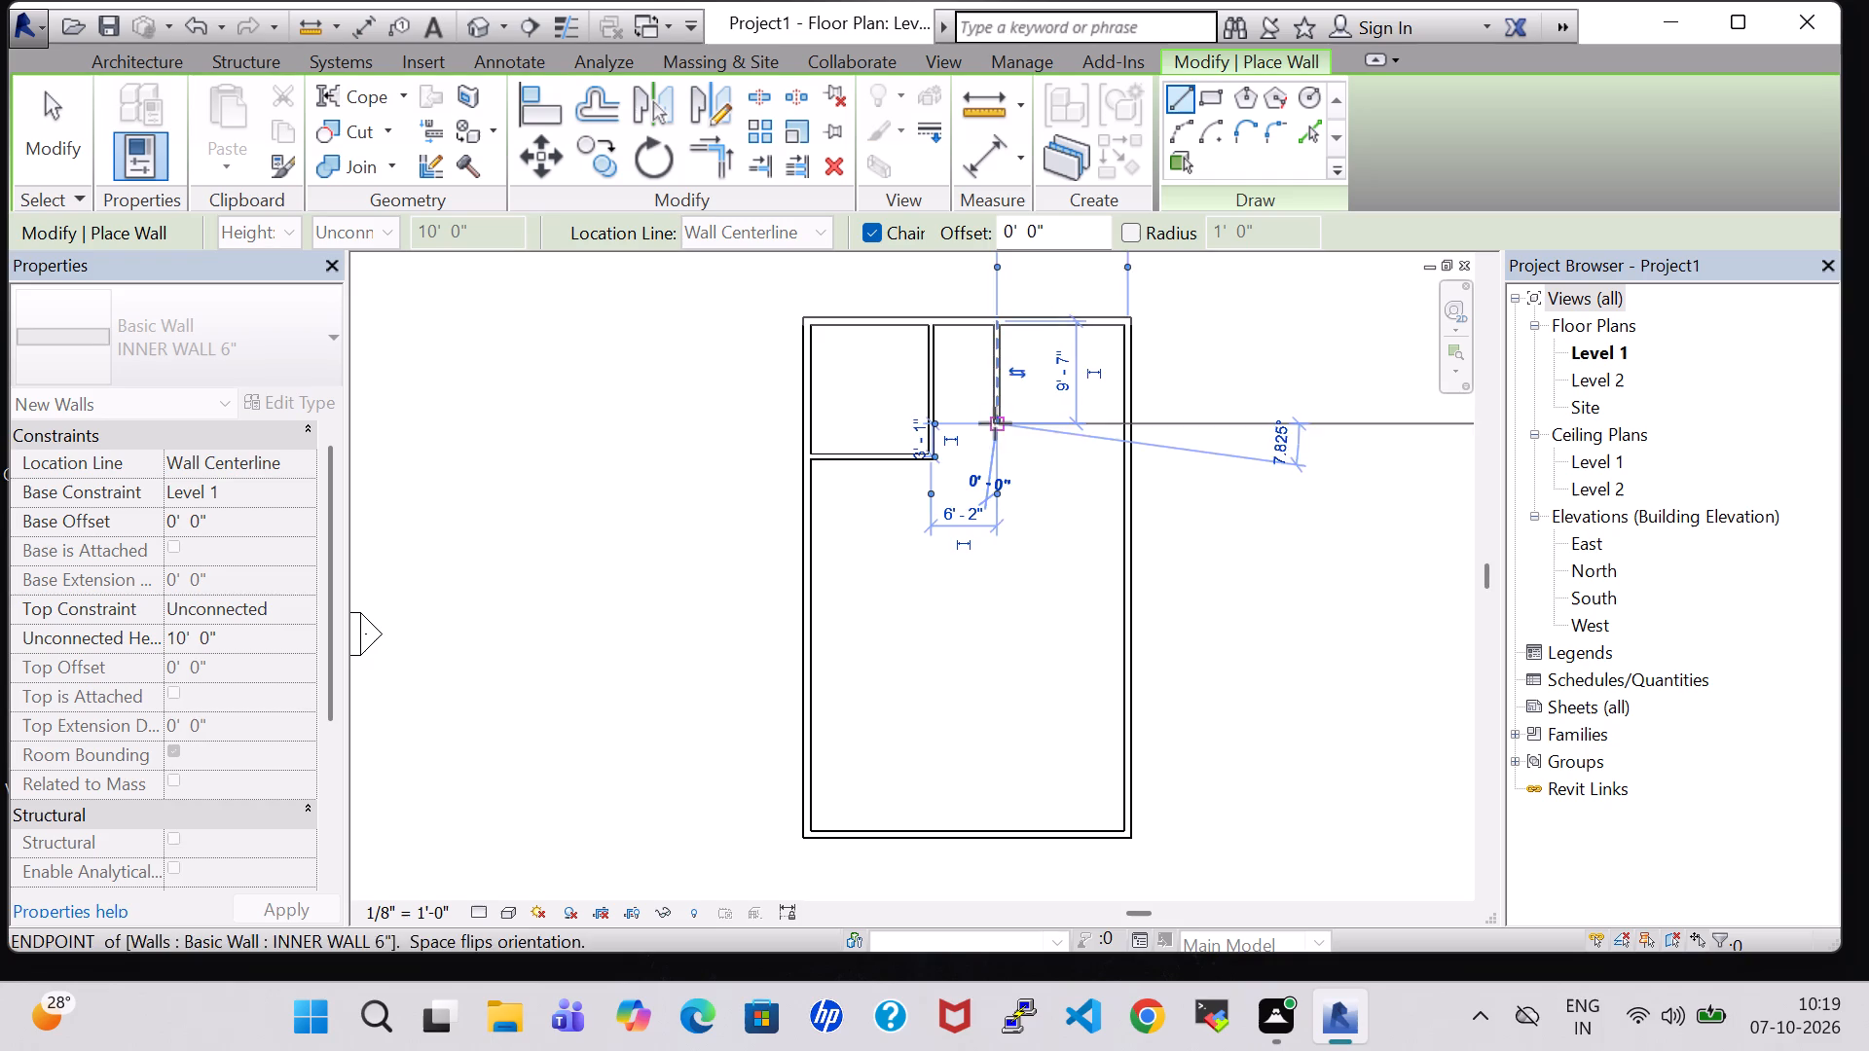
click(925, 418)
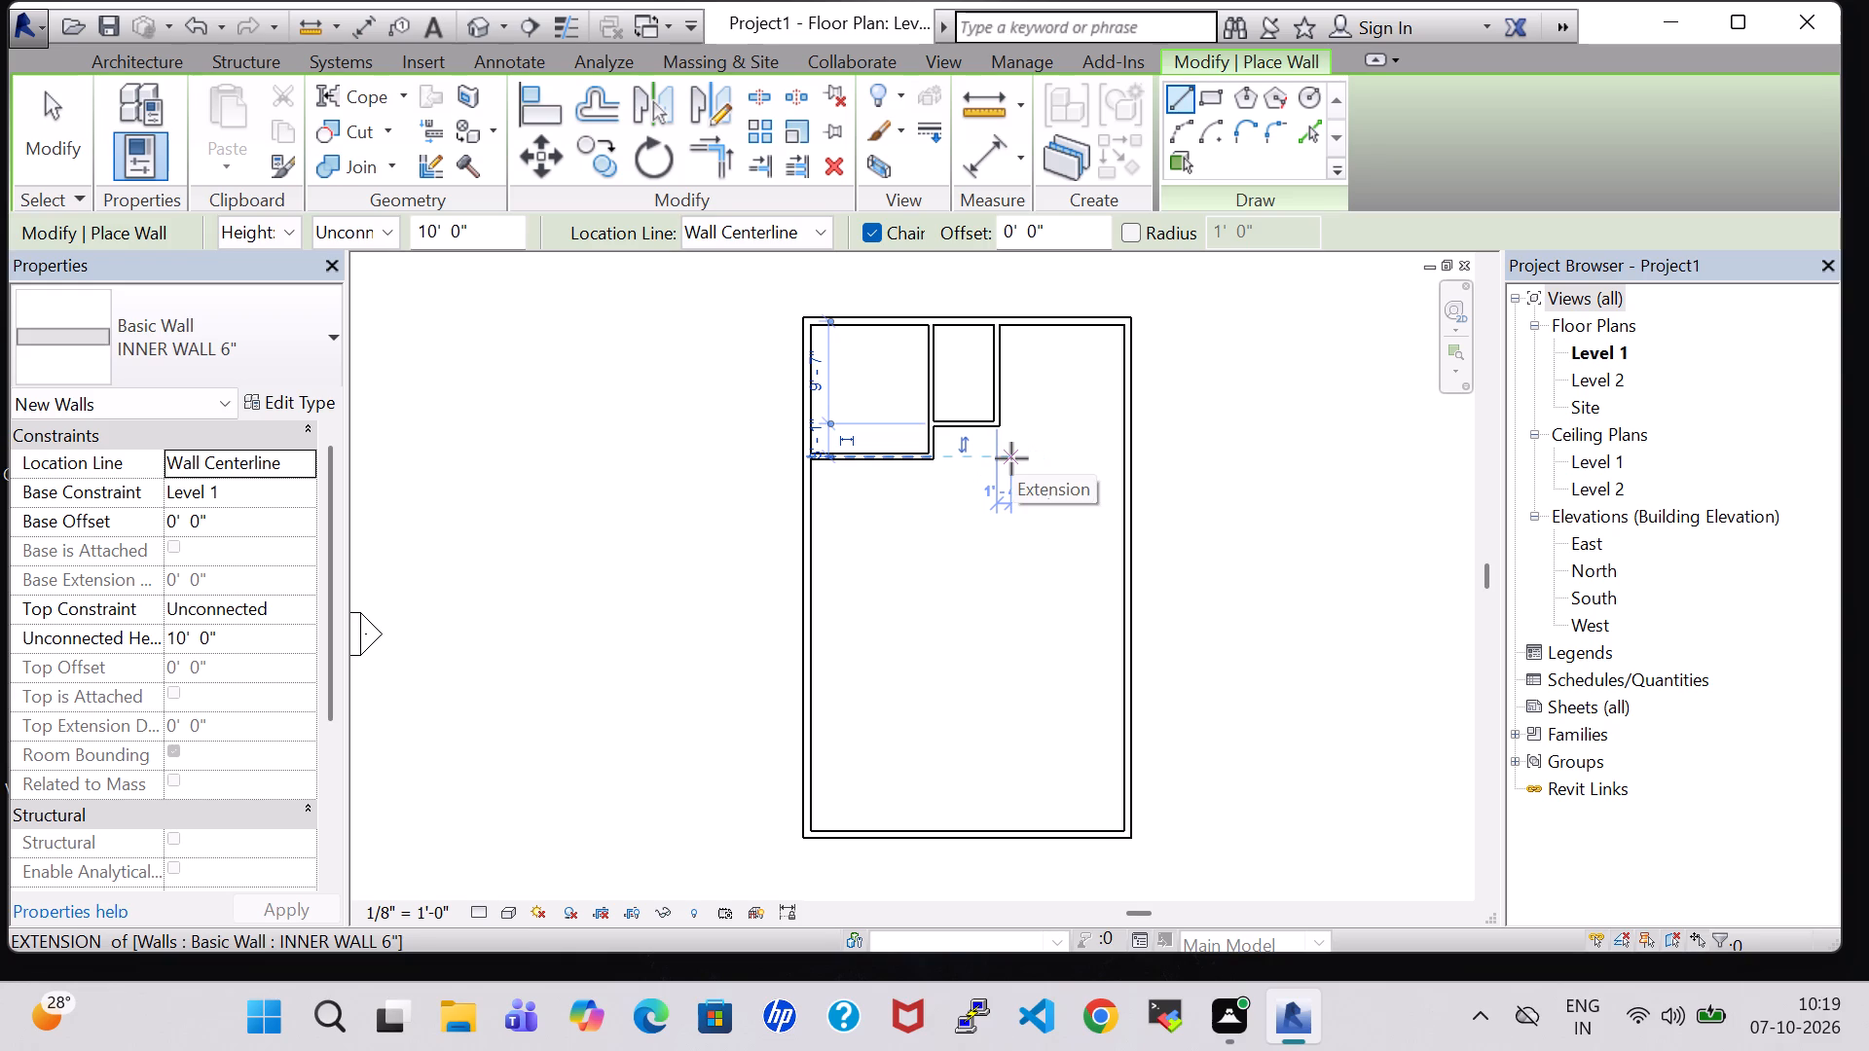
Enclose the northeast room by continuing the small room's east wall about 3'-1" south and running east to the exterior wall.
click(1011, 458)
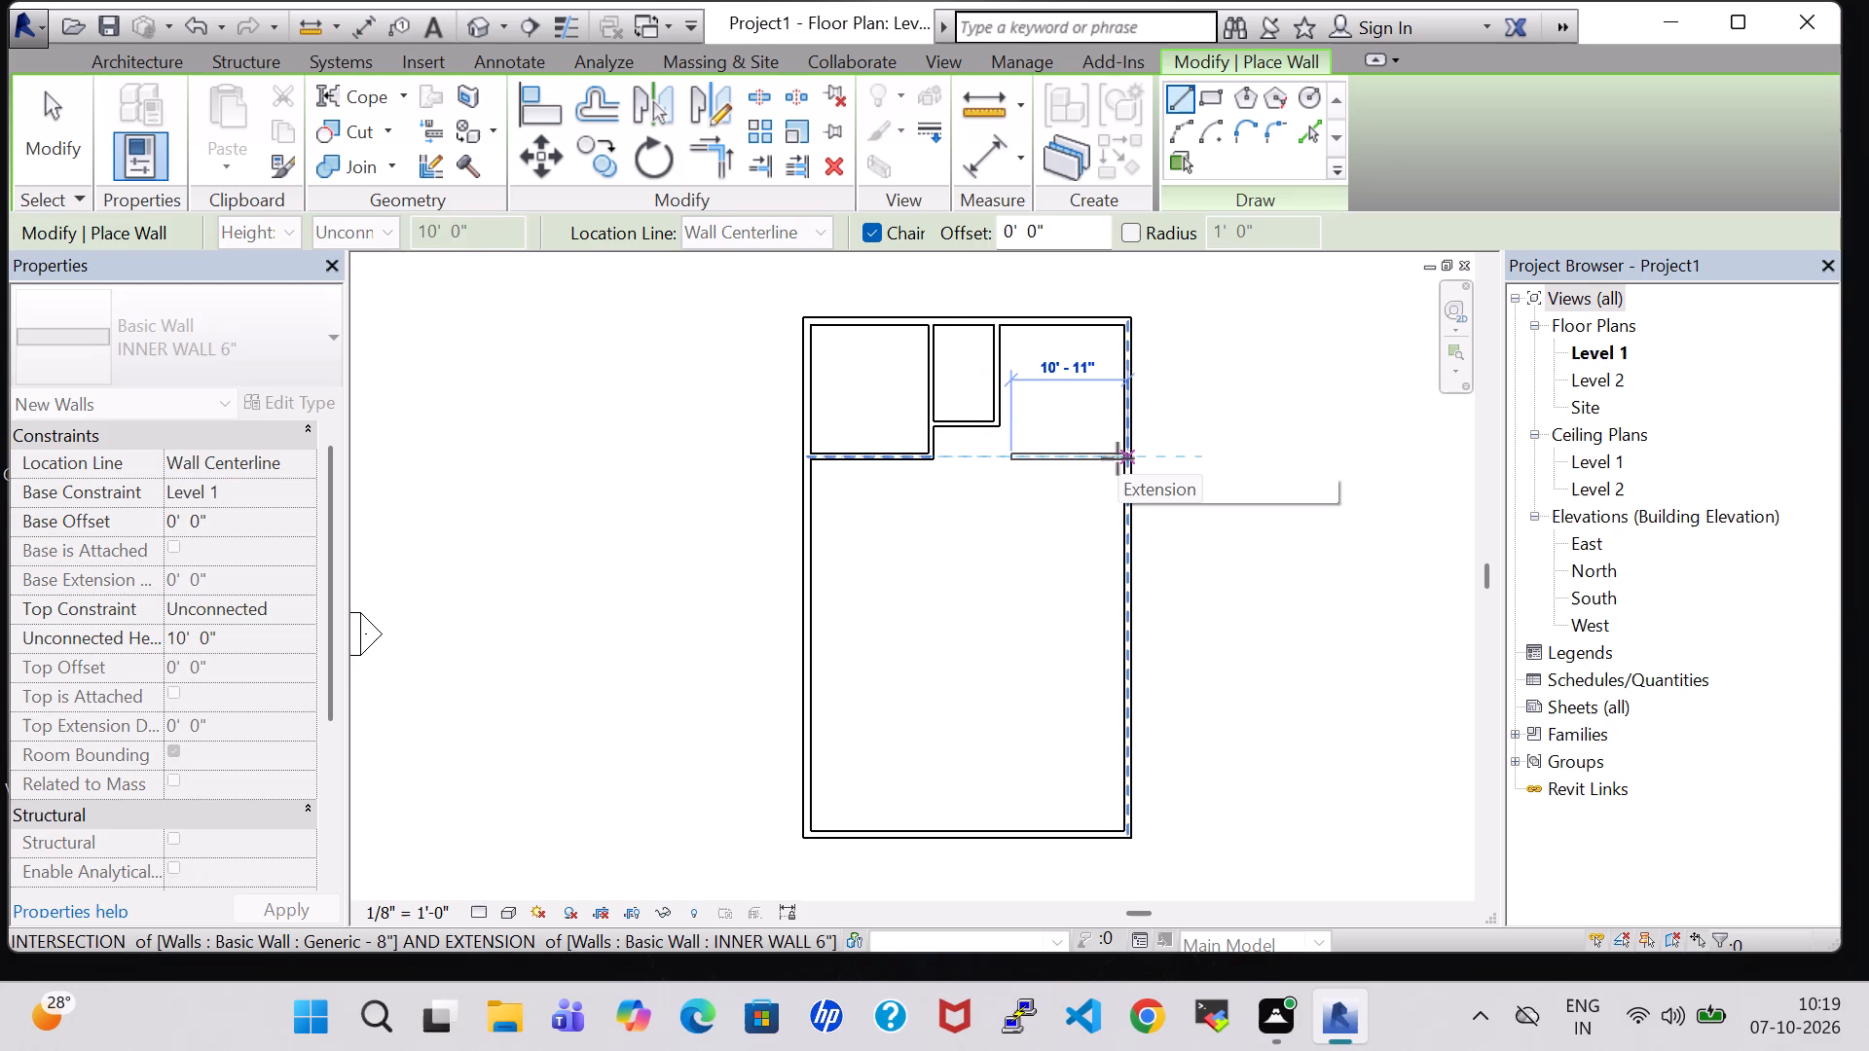
key(Escape)
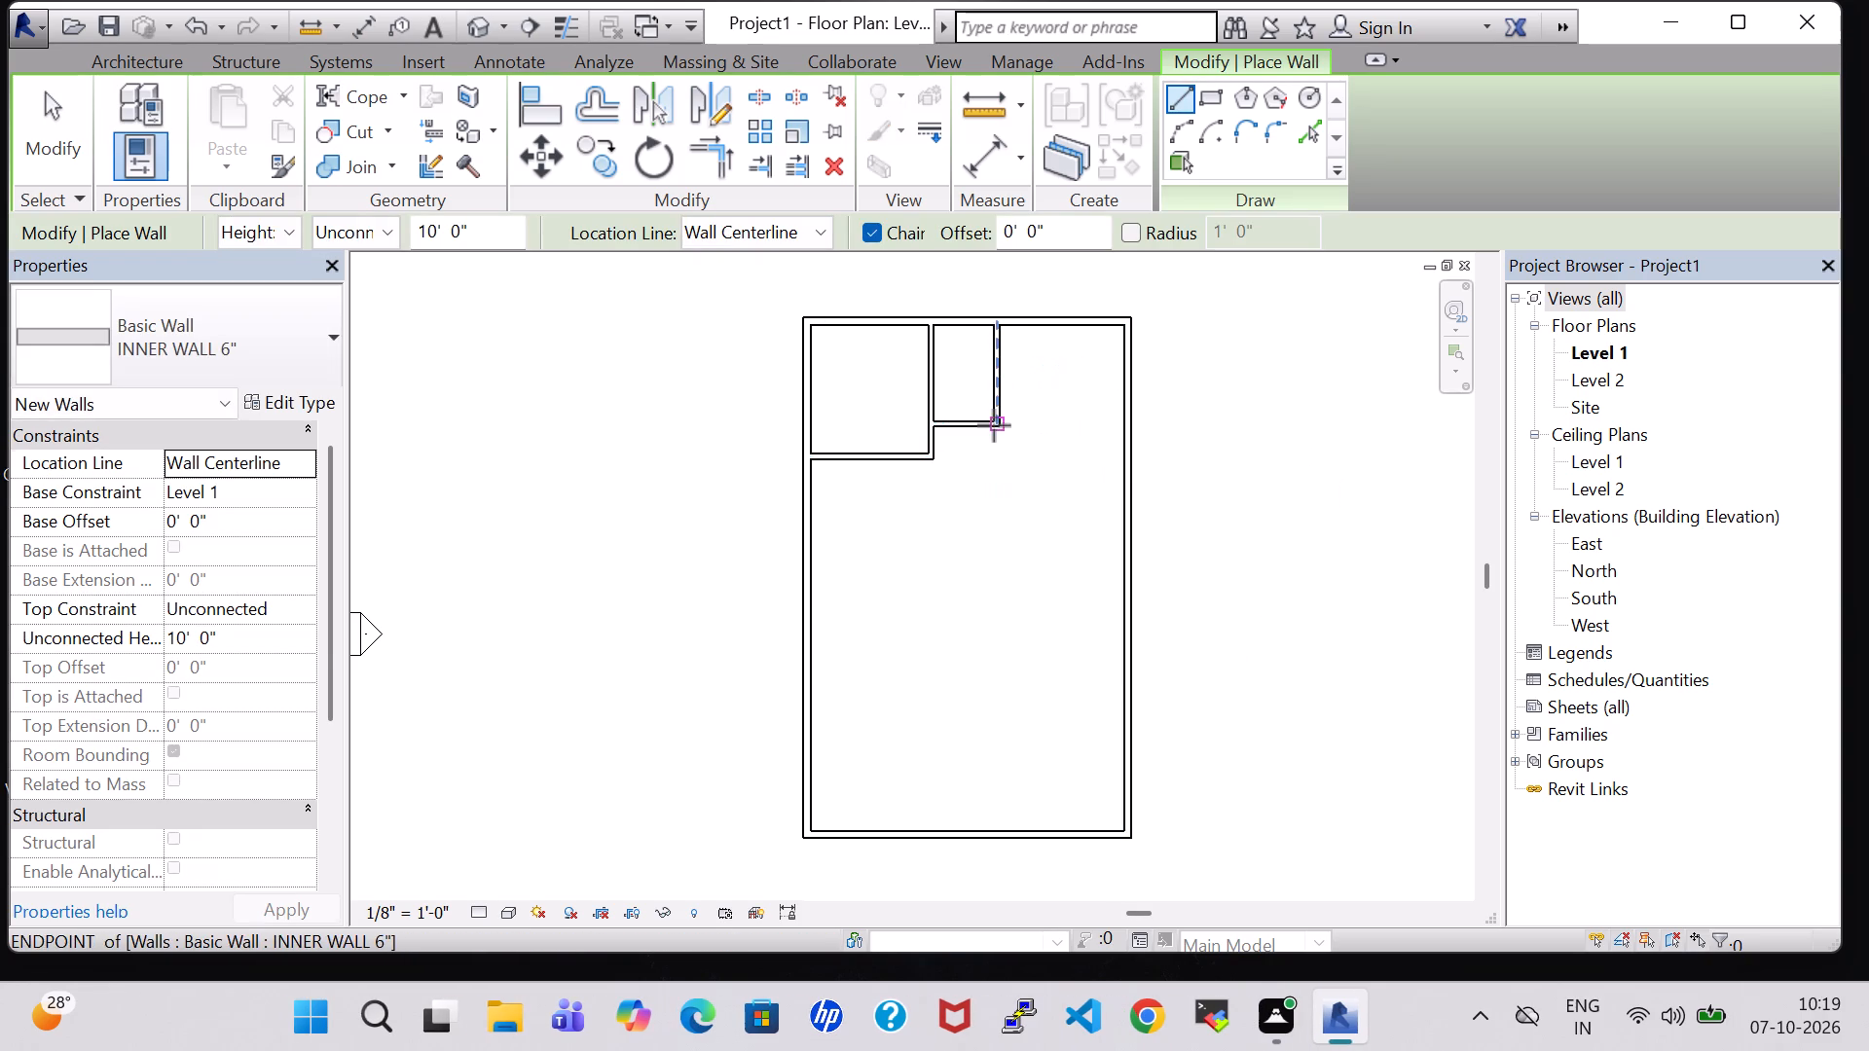
click(994, 425)
click(994, 445)
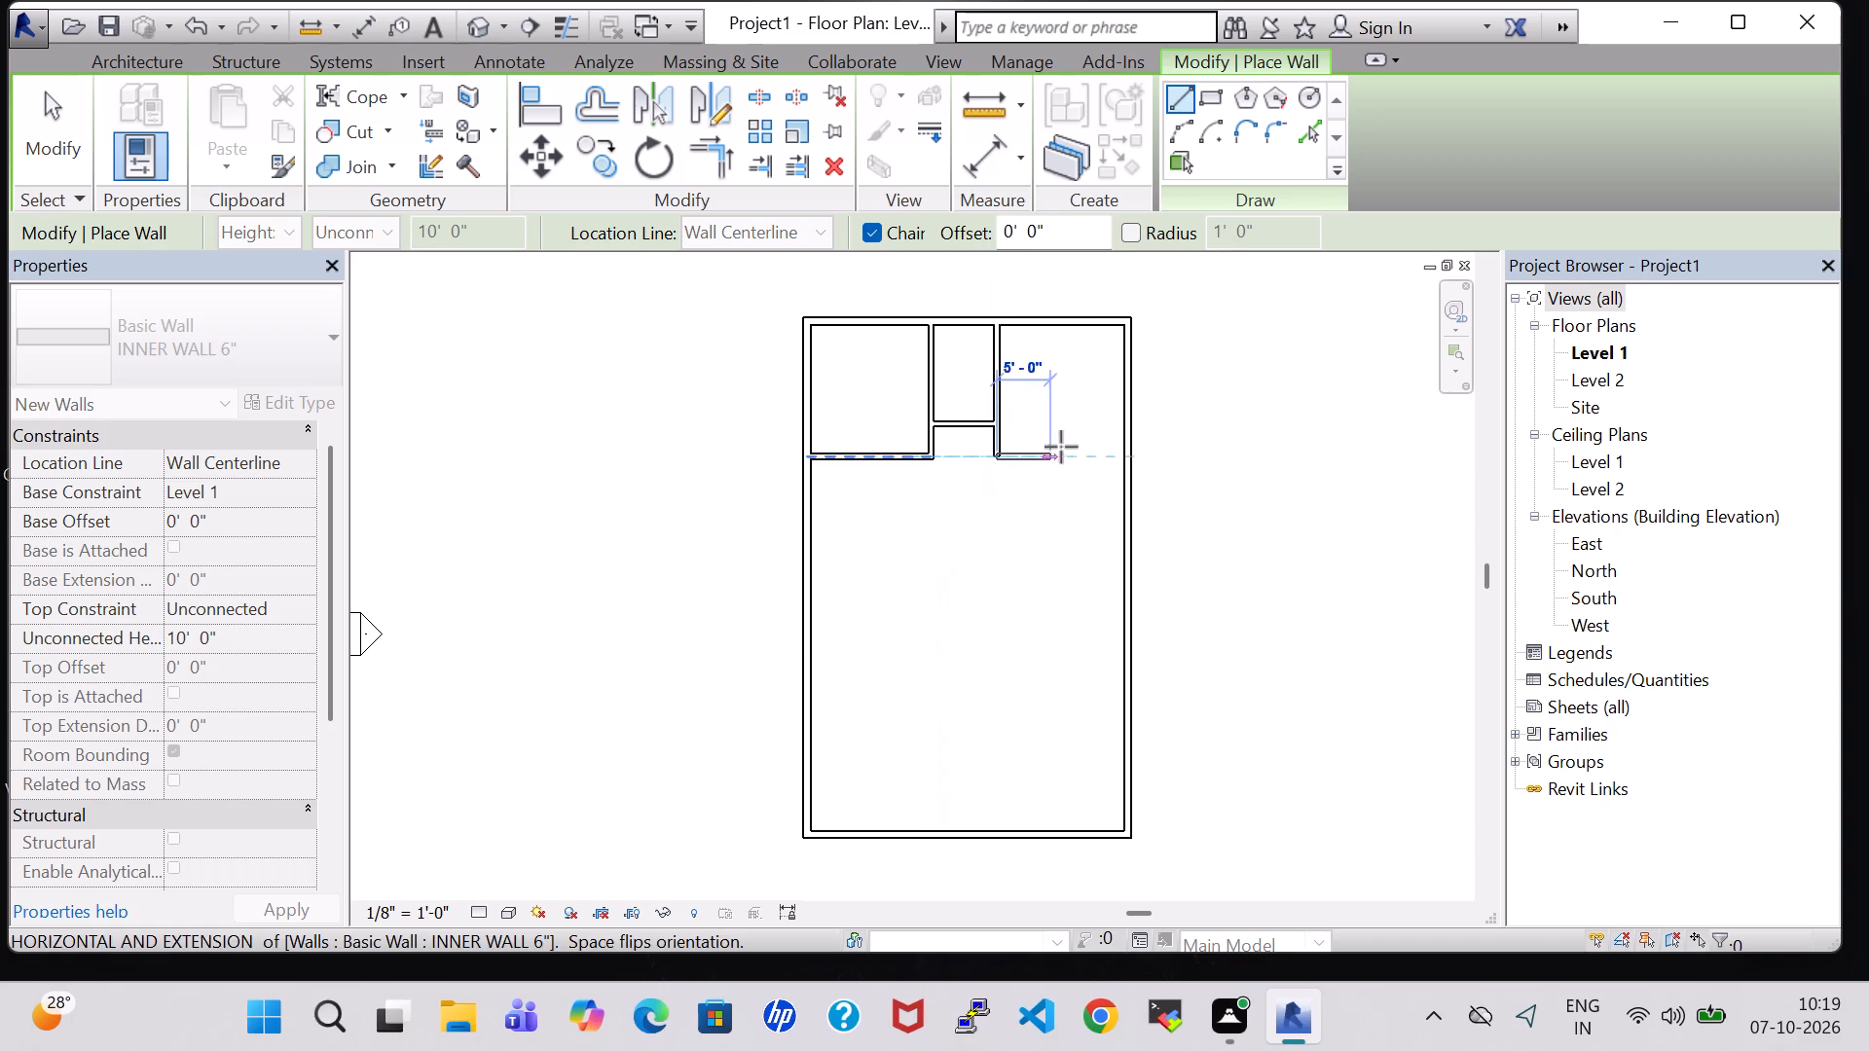
click(1113, 447)
key(Escape)
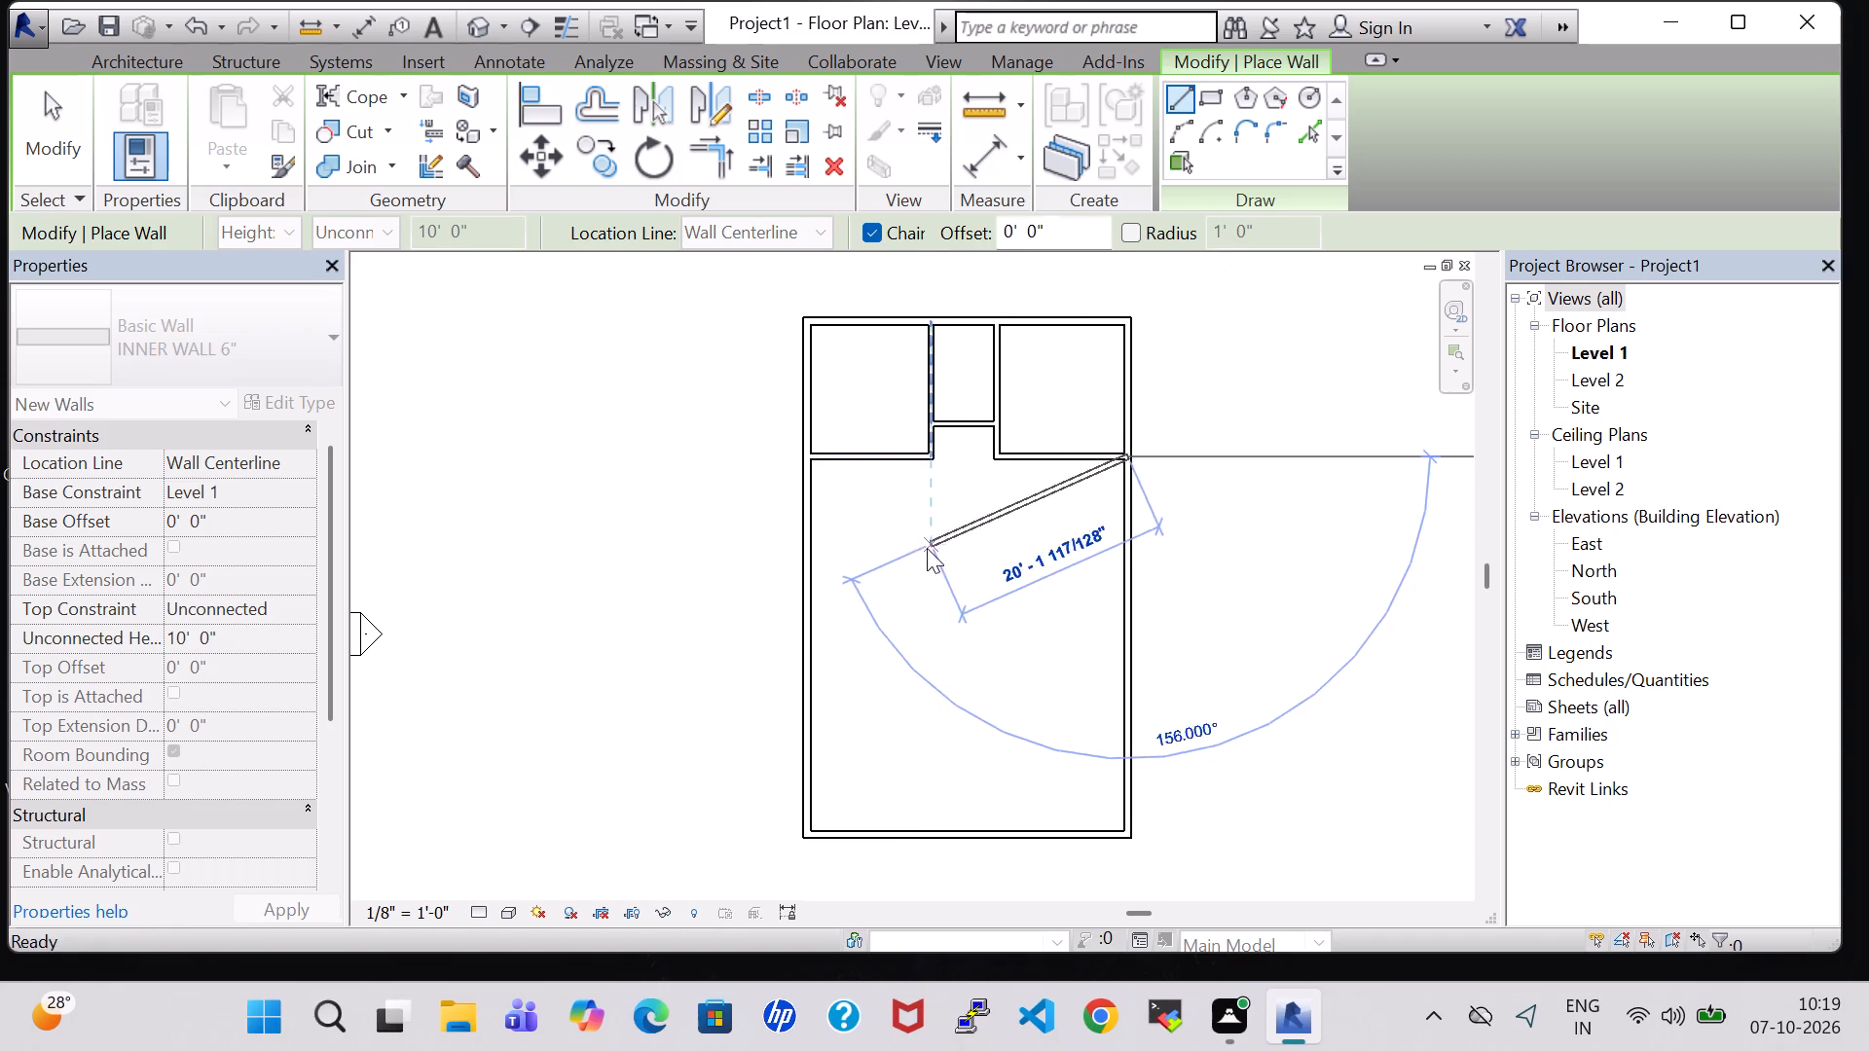
key(Escape)
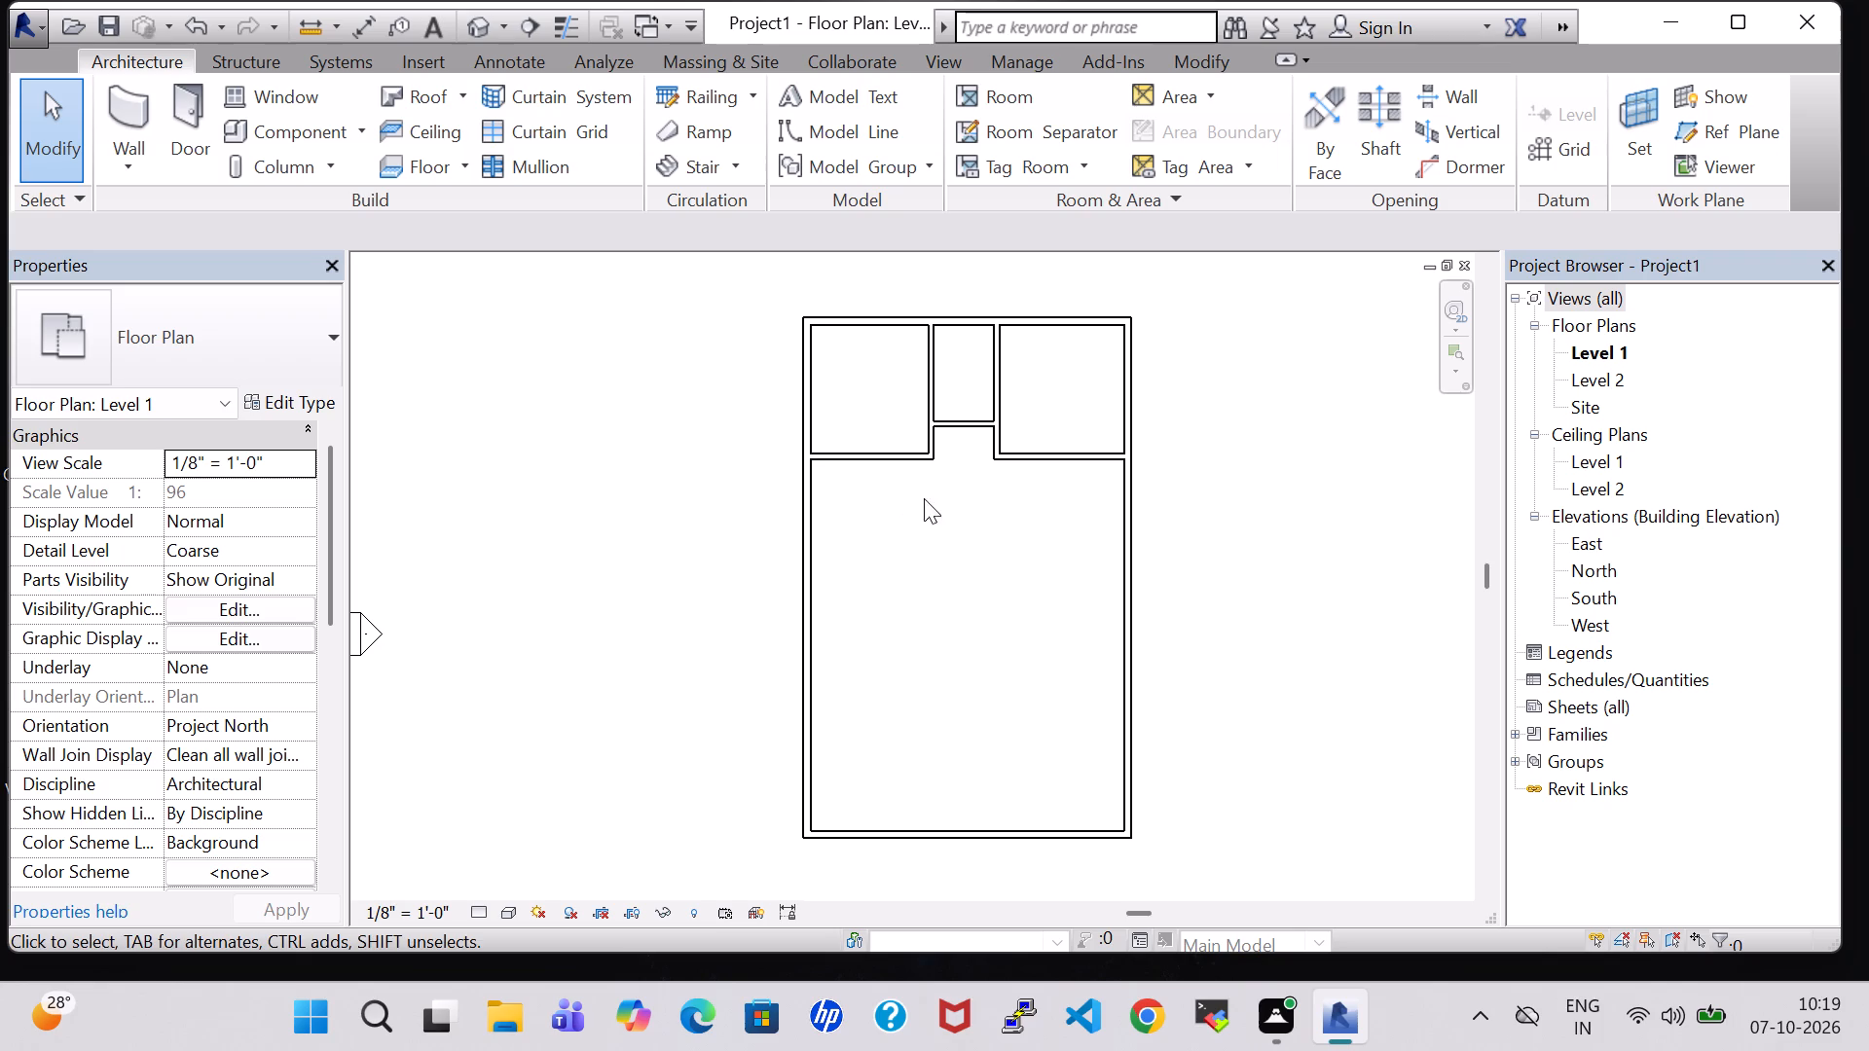
Draw a horizontal inner wall about 10'-4" long from the west wall, about 14'-2" south of the northwest room's south wall.
click(117, 100)
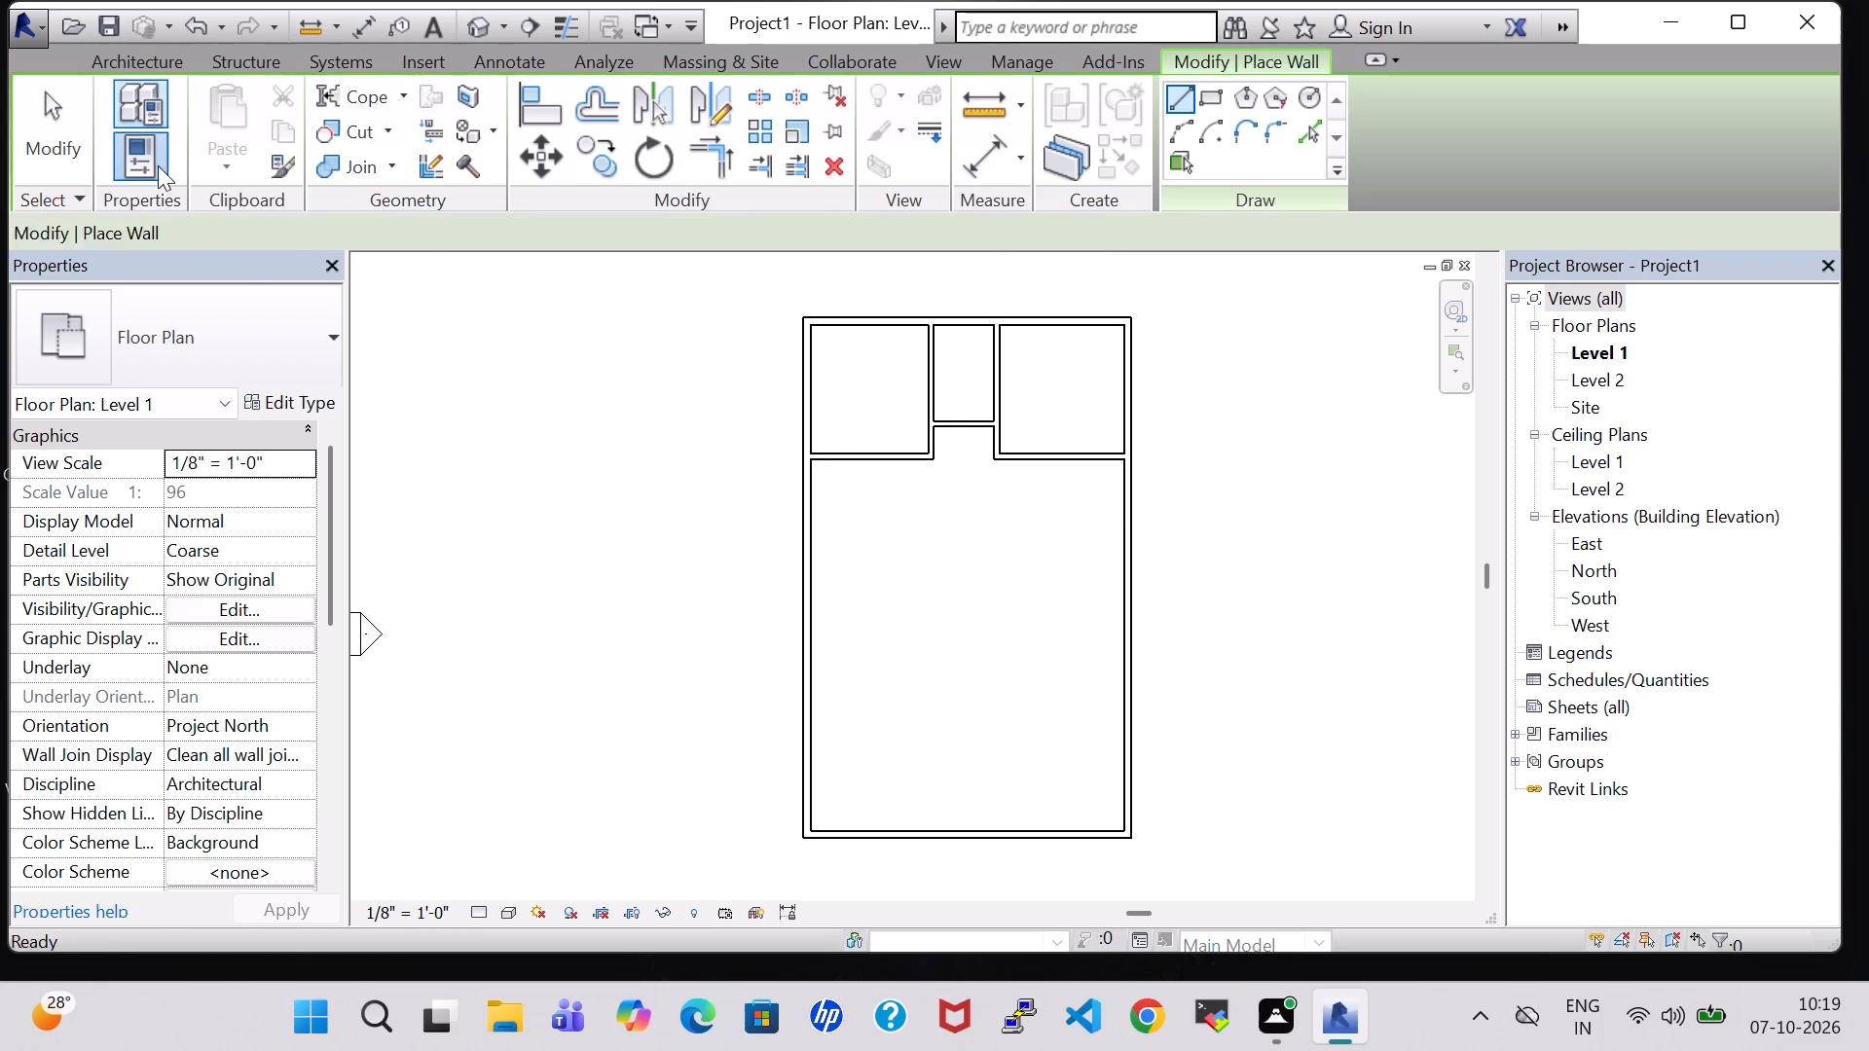
click(808, 608)
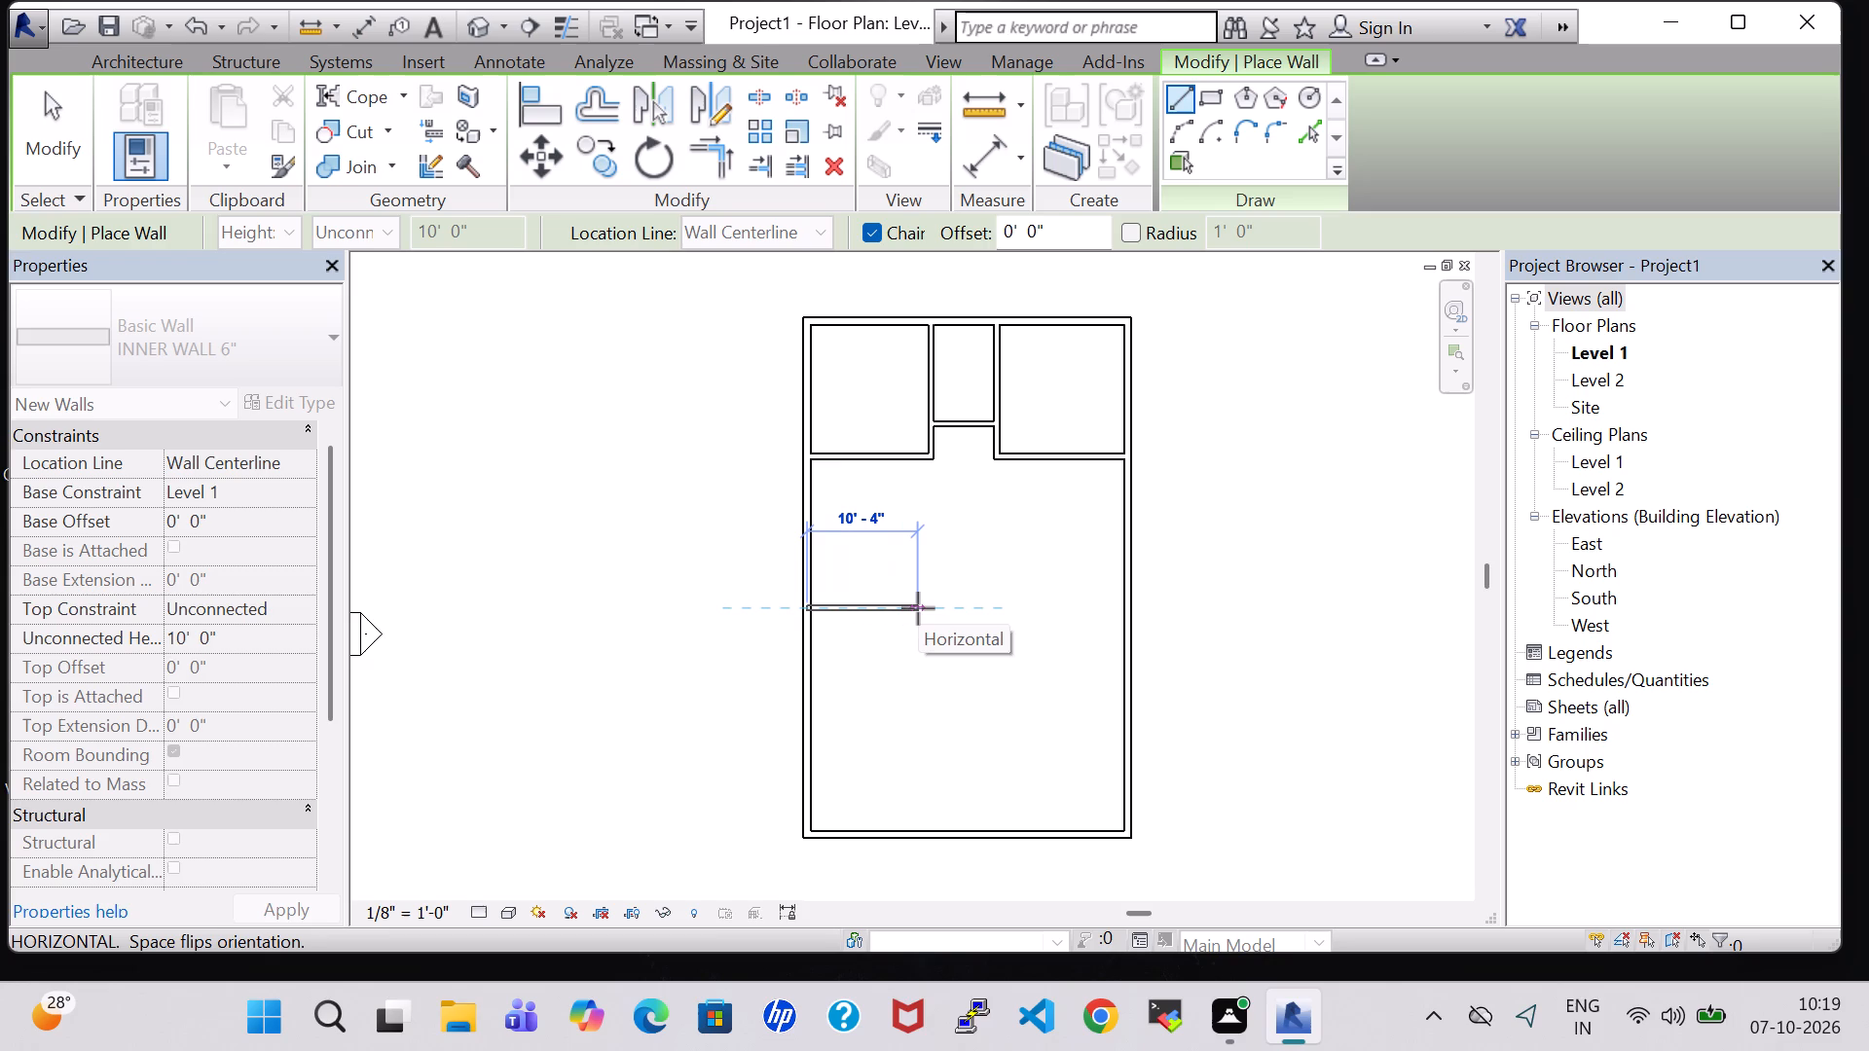
click(918, 608)
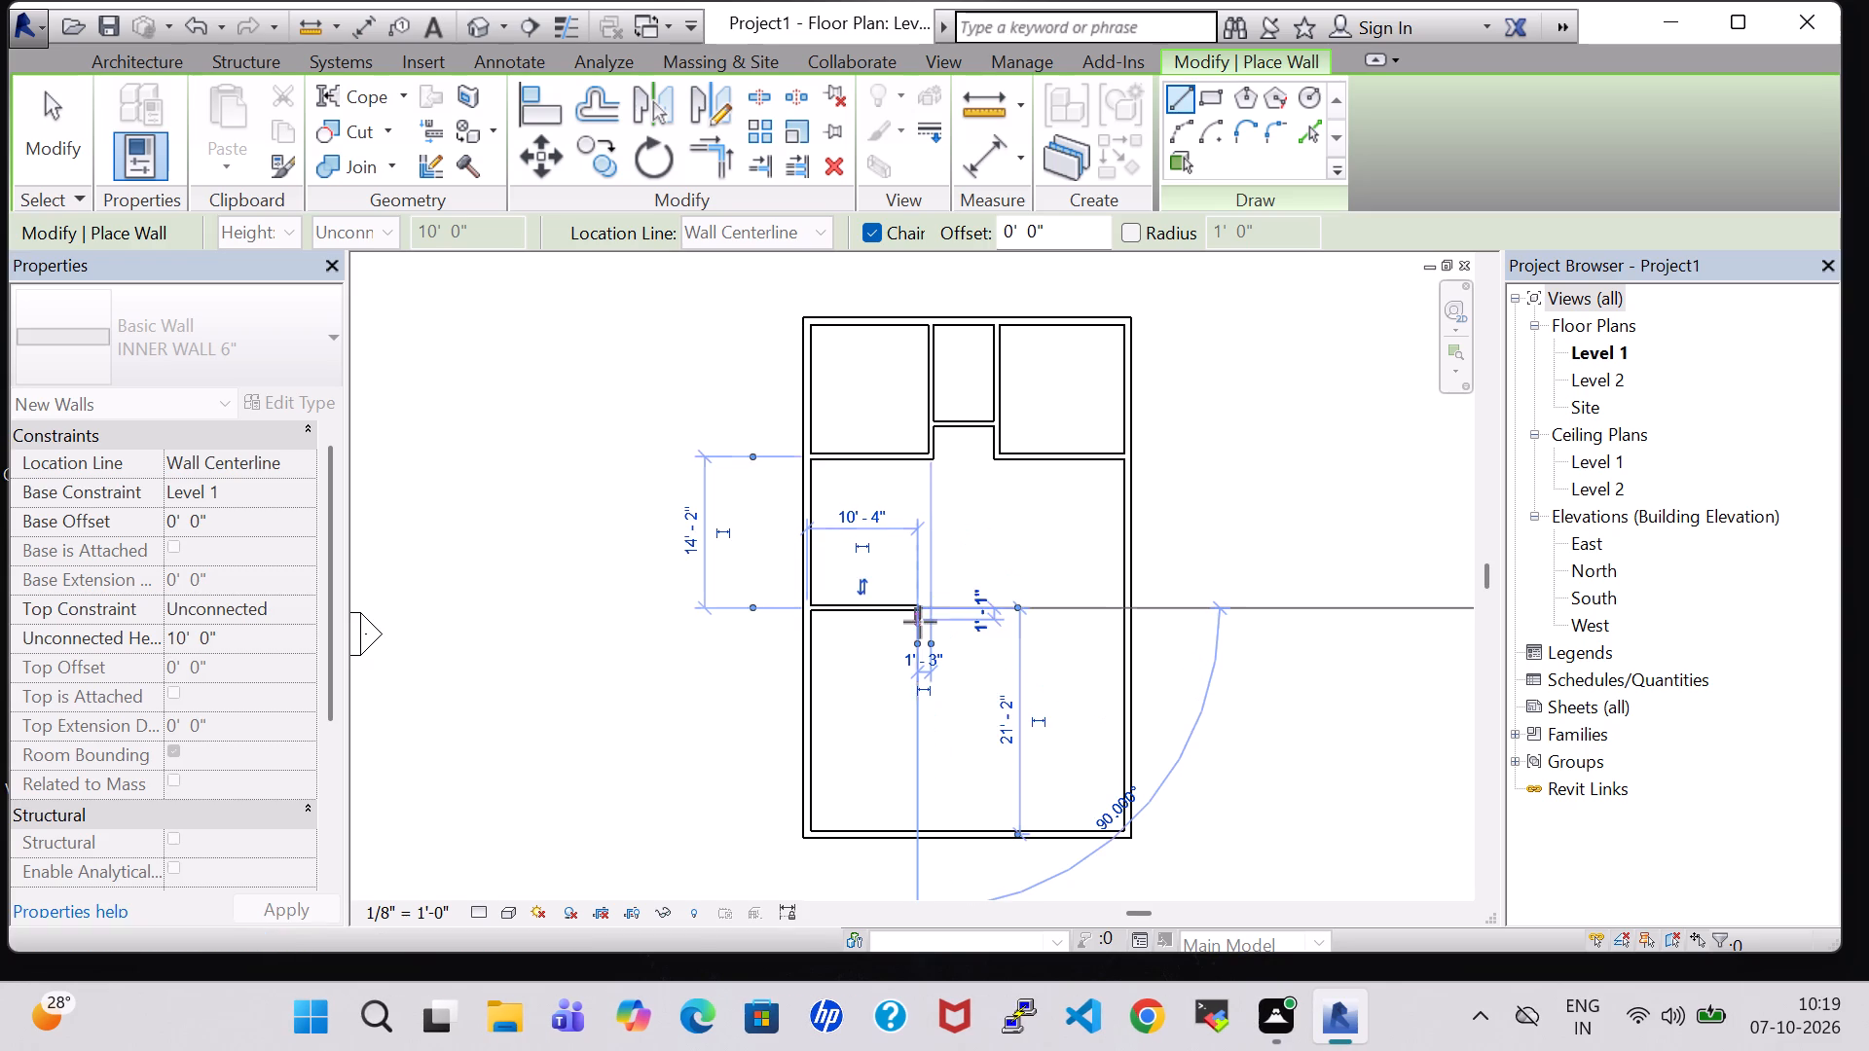
key(Escape)
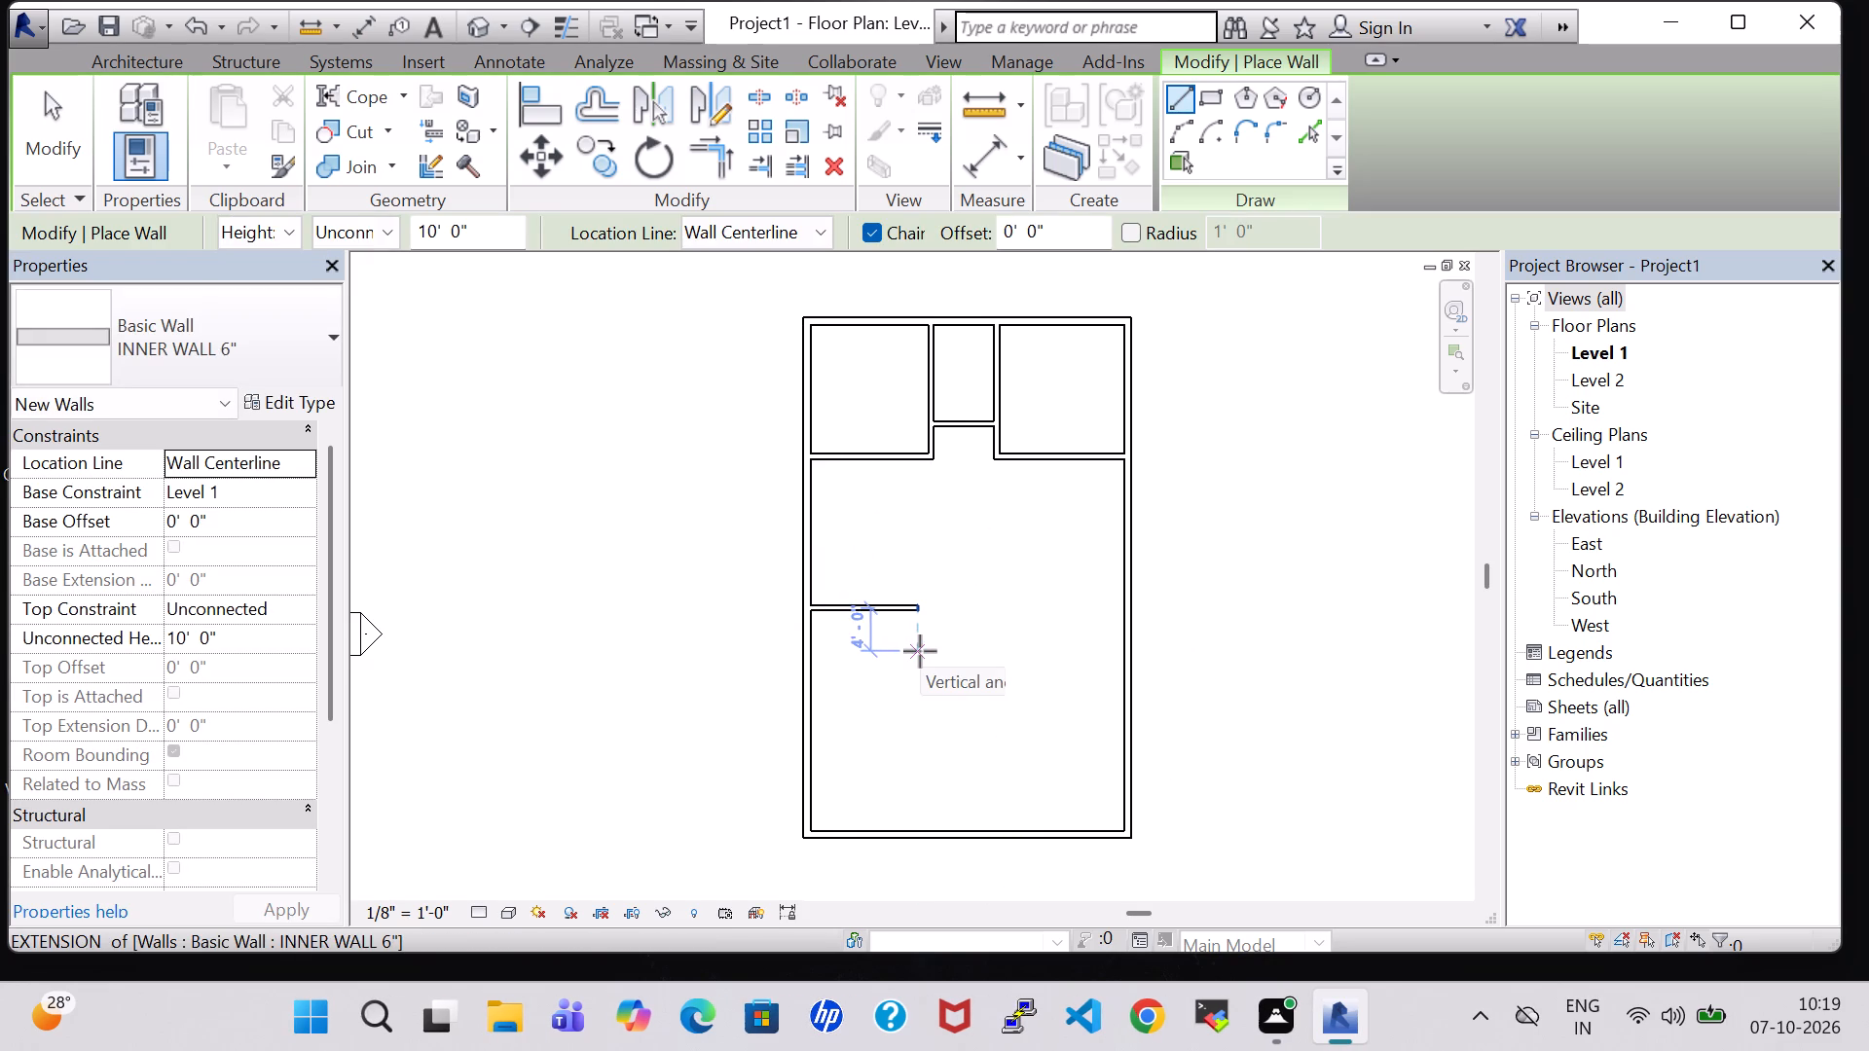
Draw a second inner wall about 10'-4" long from the west wall, parallel to and about 5'-0" south of the previous one.
click(920, 651)
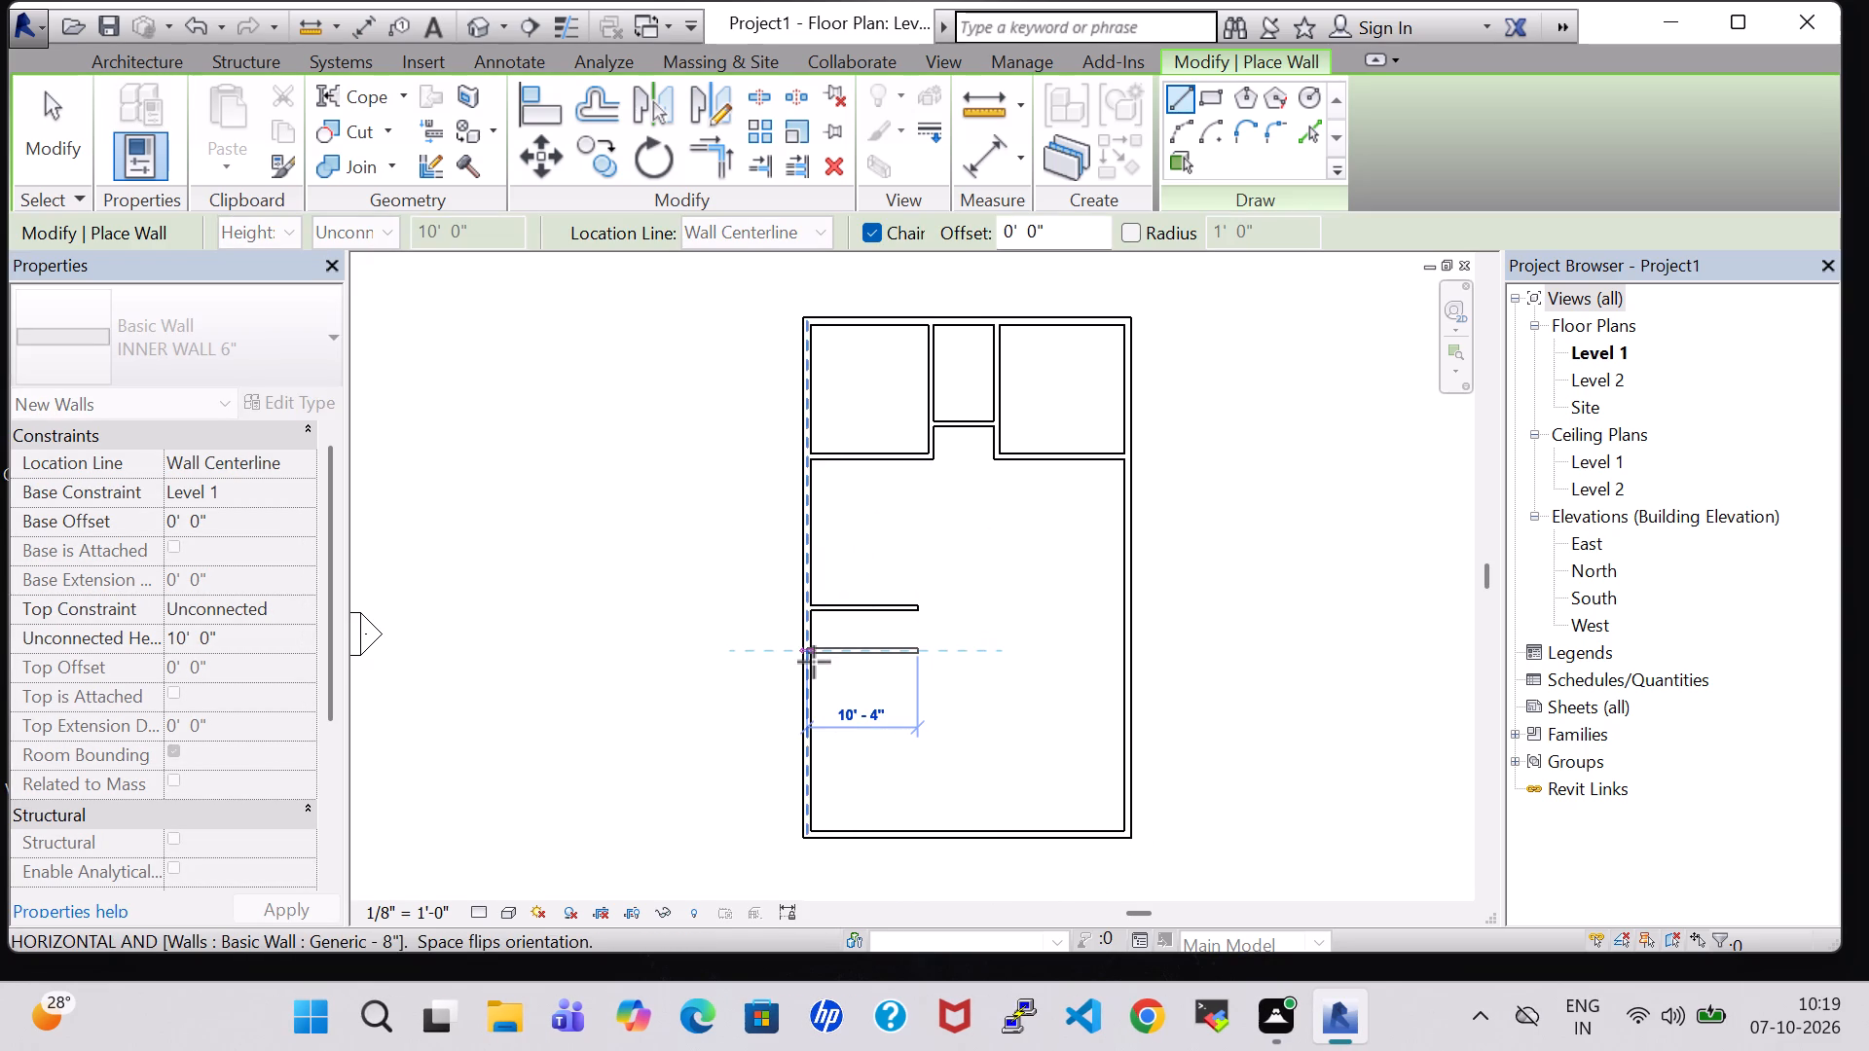
key(Escape)
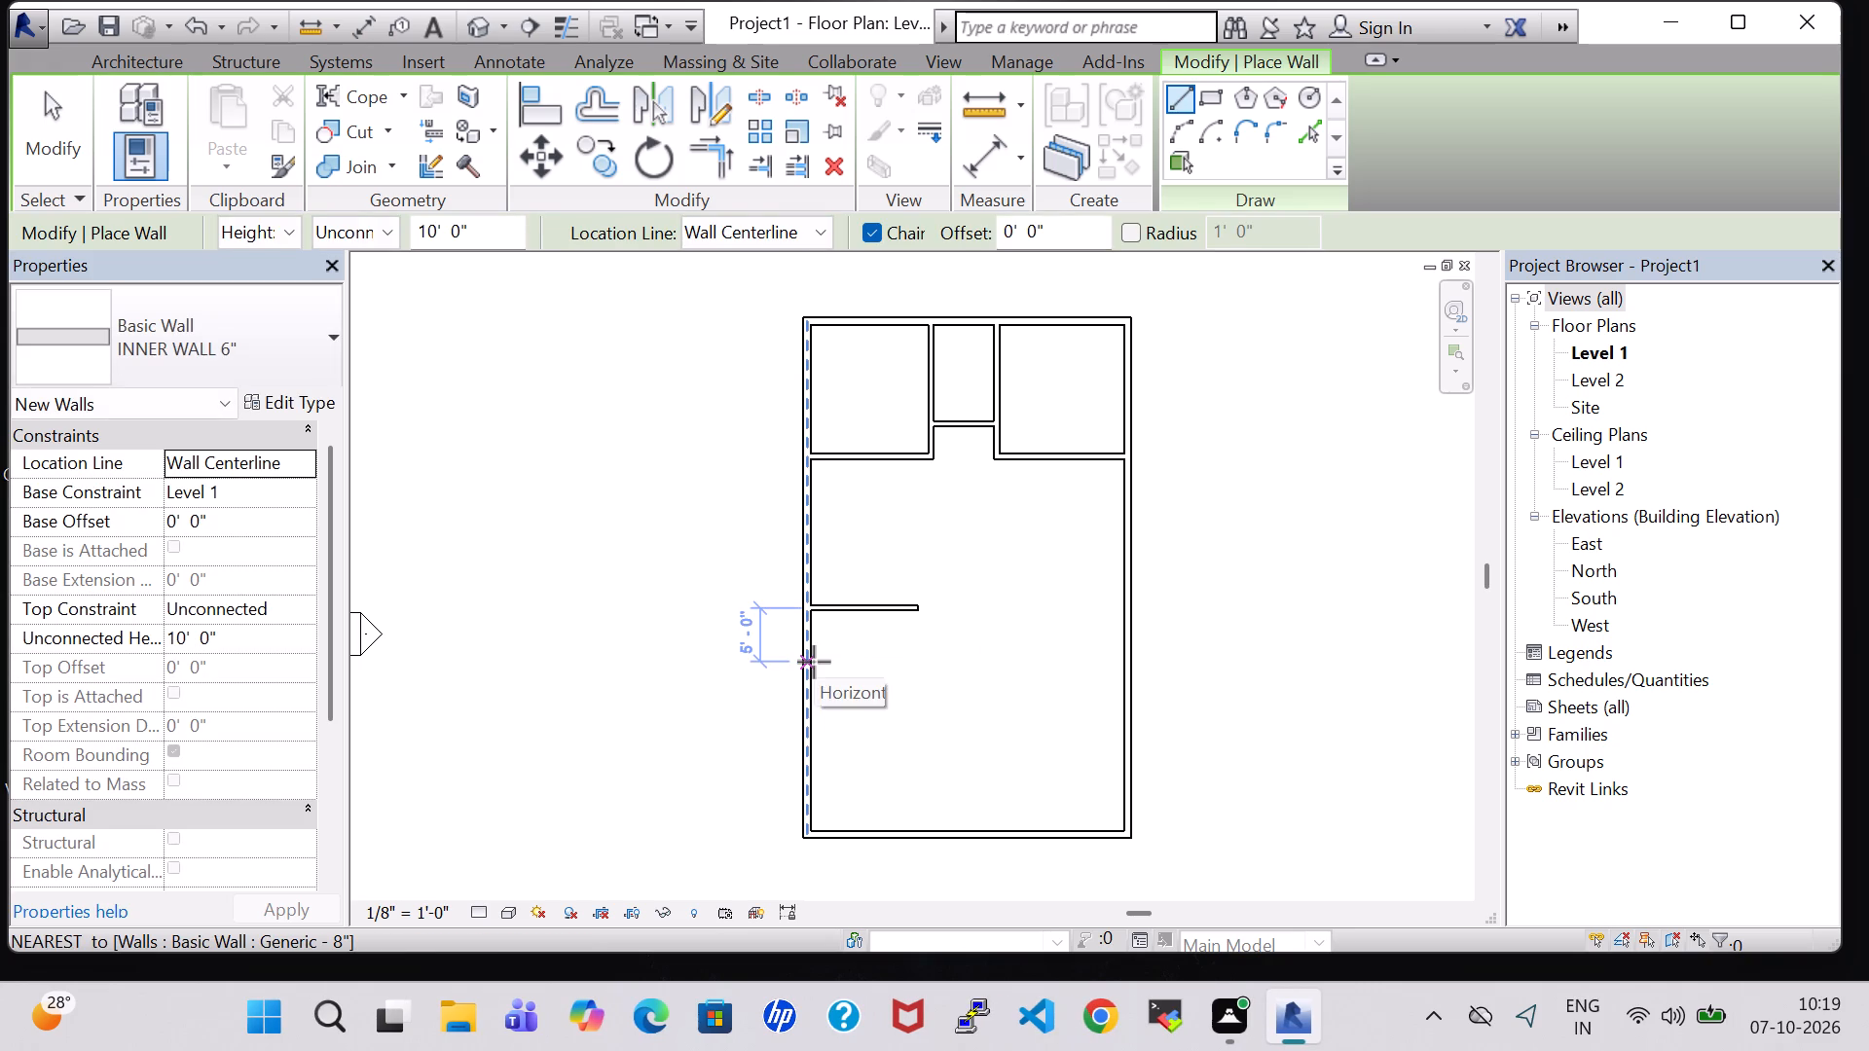
click(814, 662)
click(906, 665)
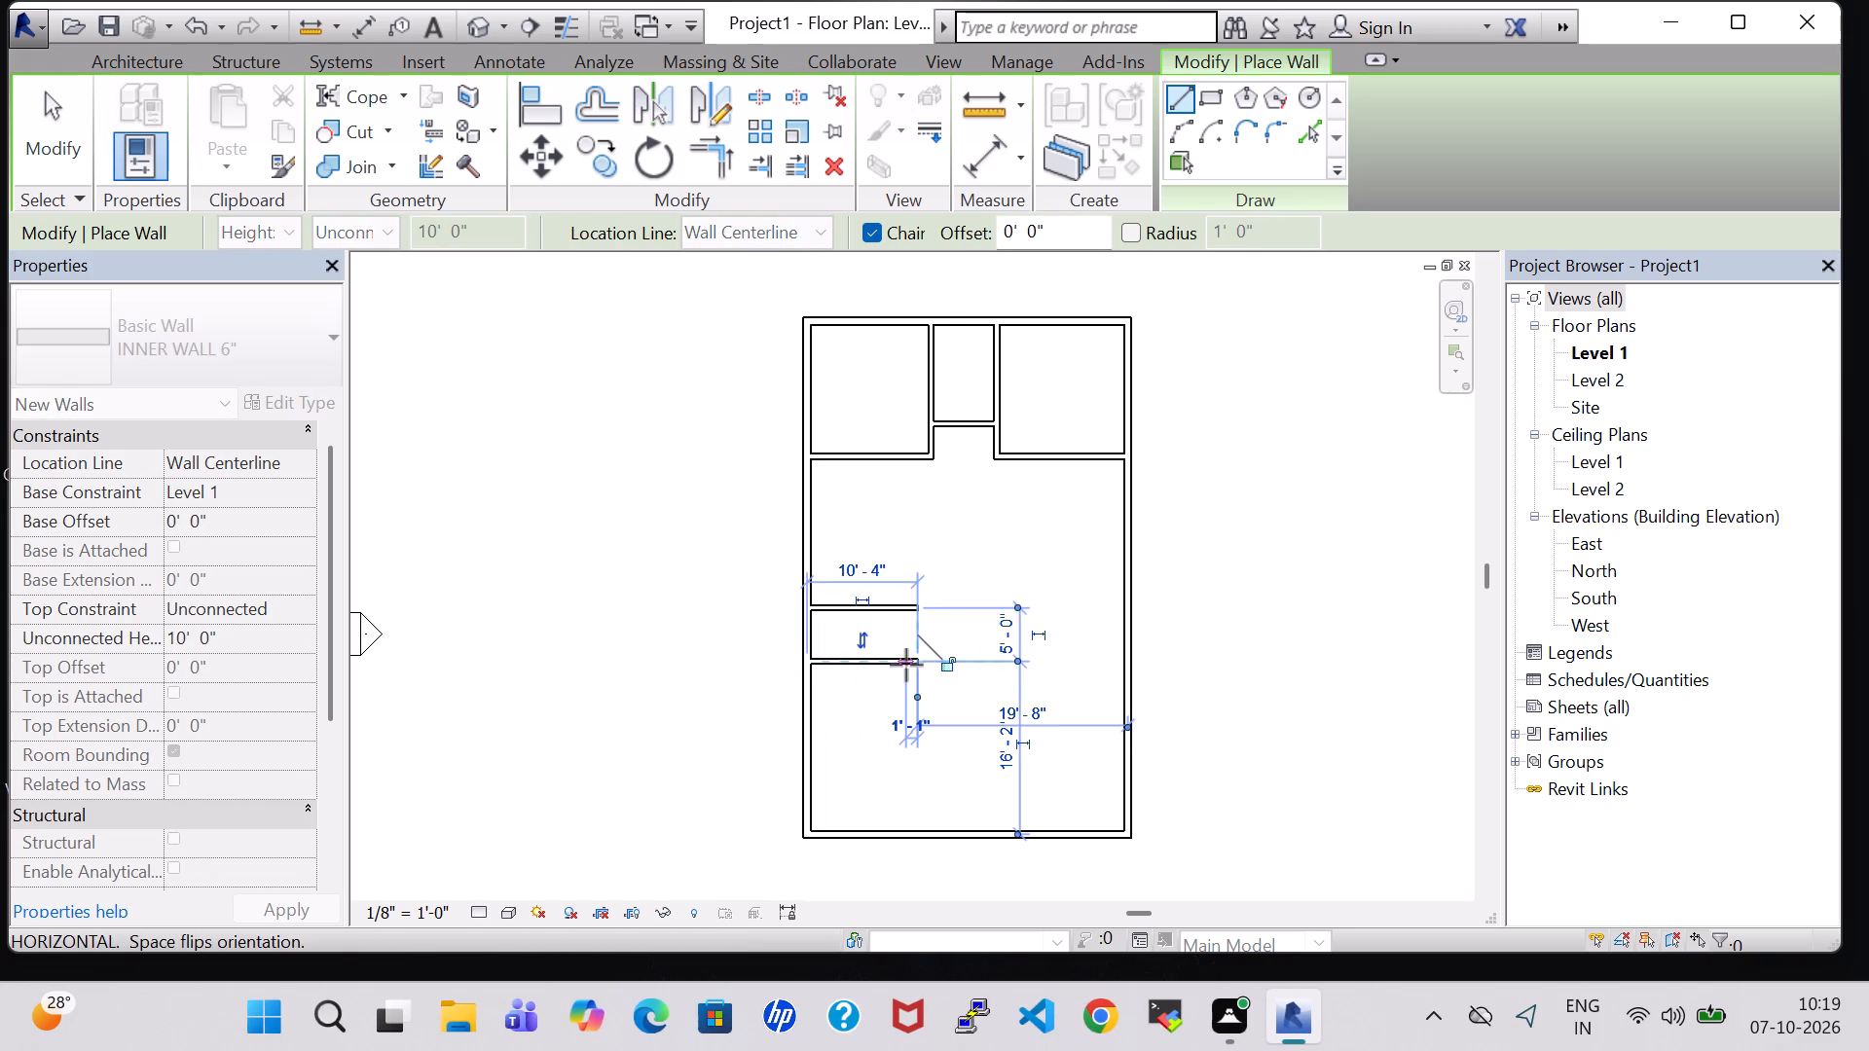
key(Escape)
key(Escape)
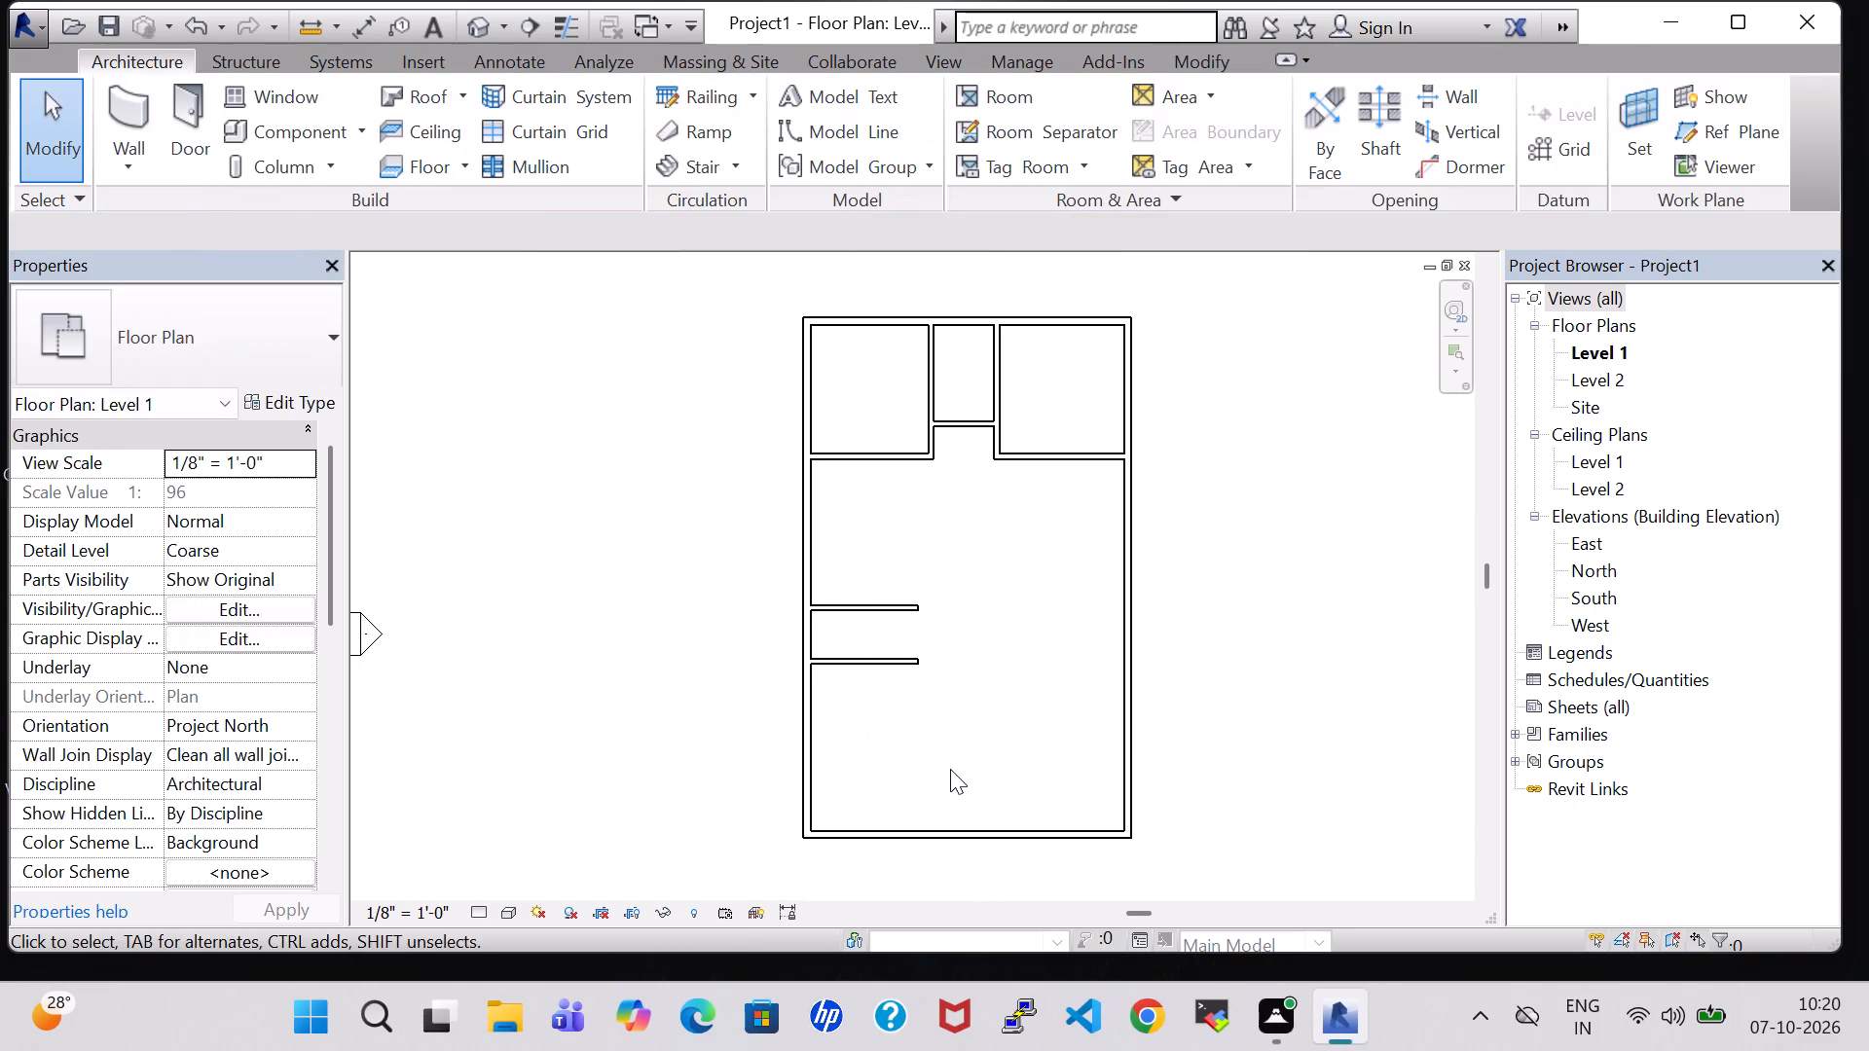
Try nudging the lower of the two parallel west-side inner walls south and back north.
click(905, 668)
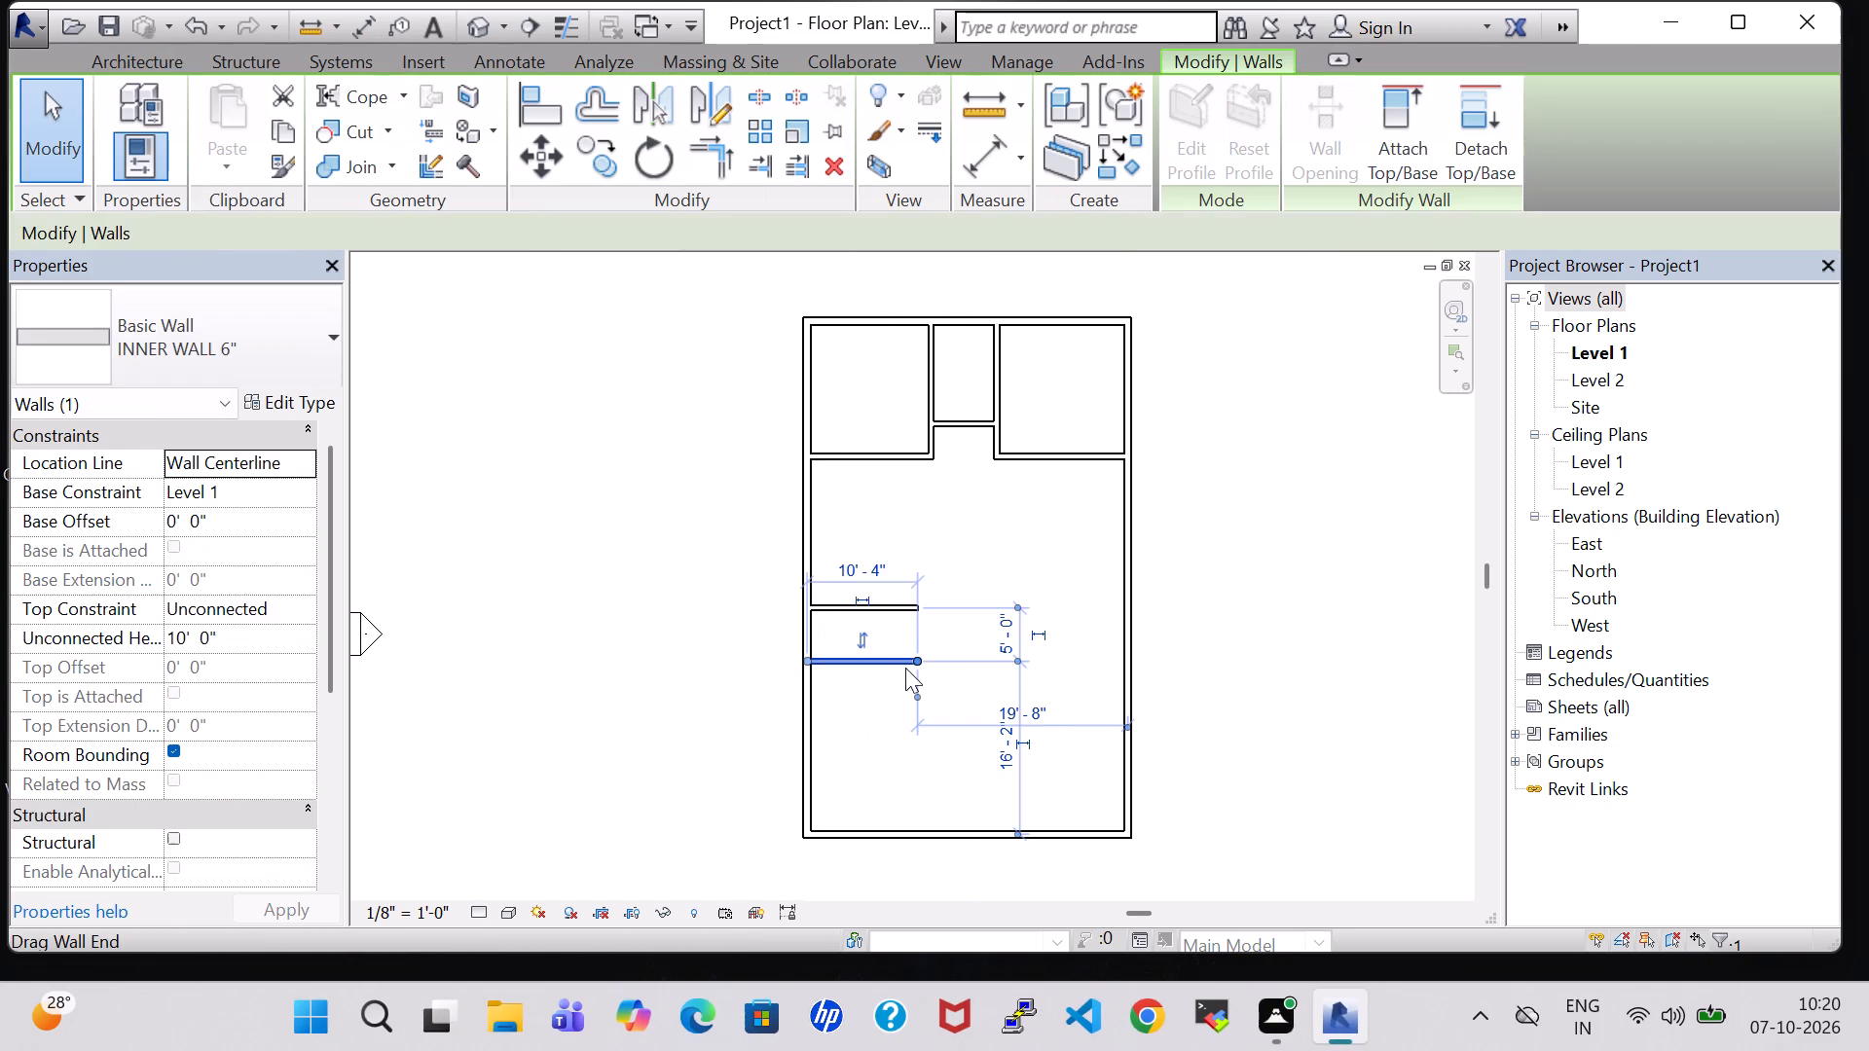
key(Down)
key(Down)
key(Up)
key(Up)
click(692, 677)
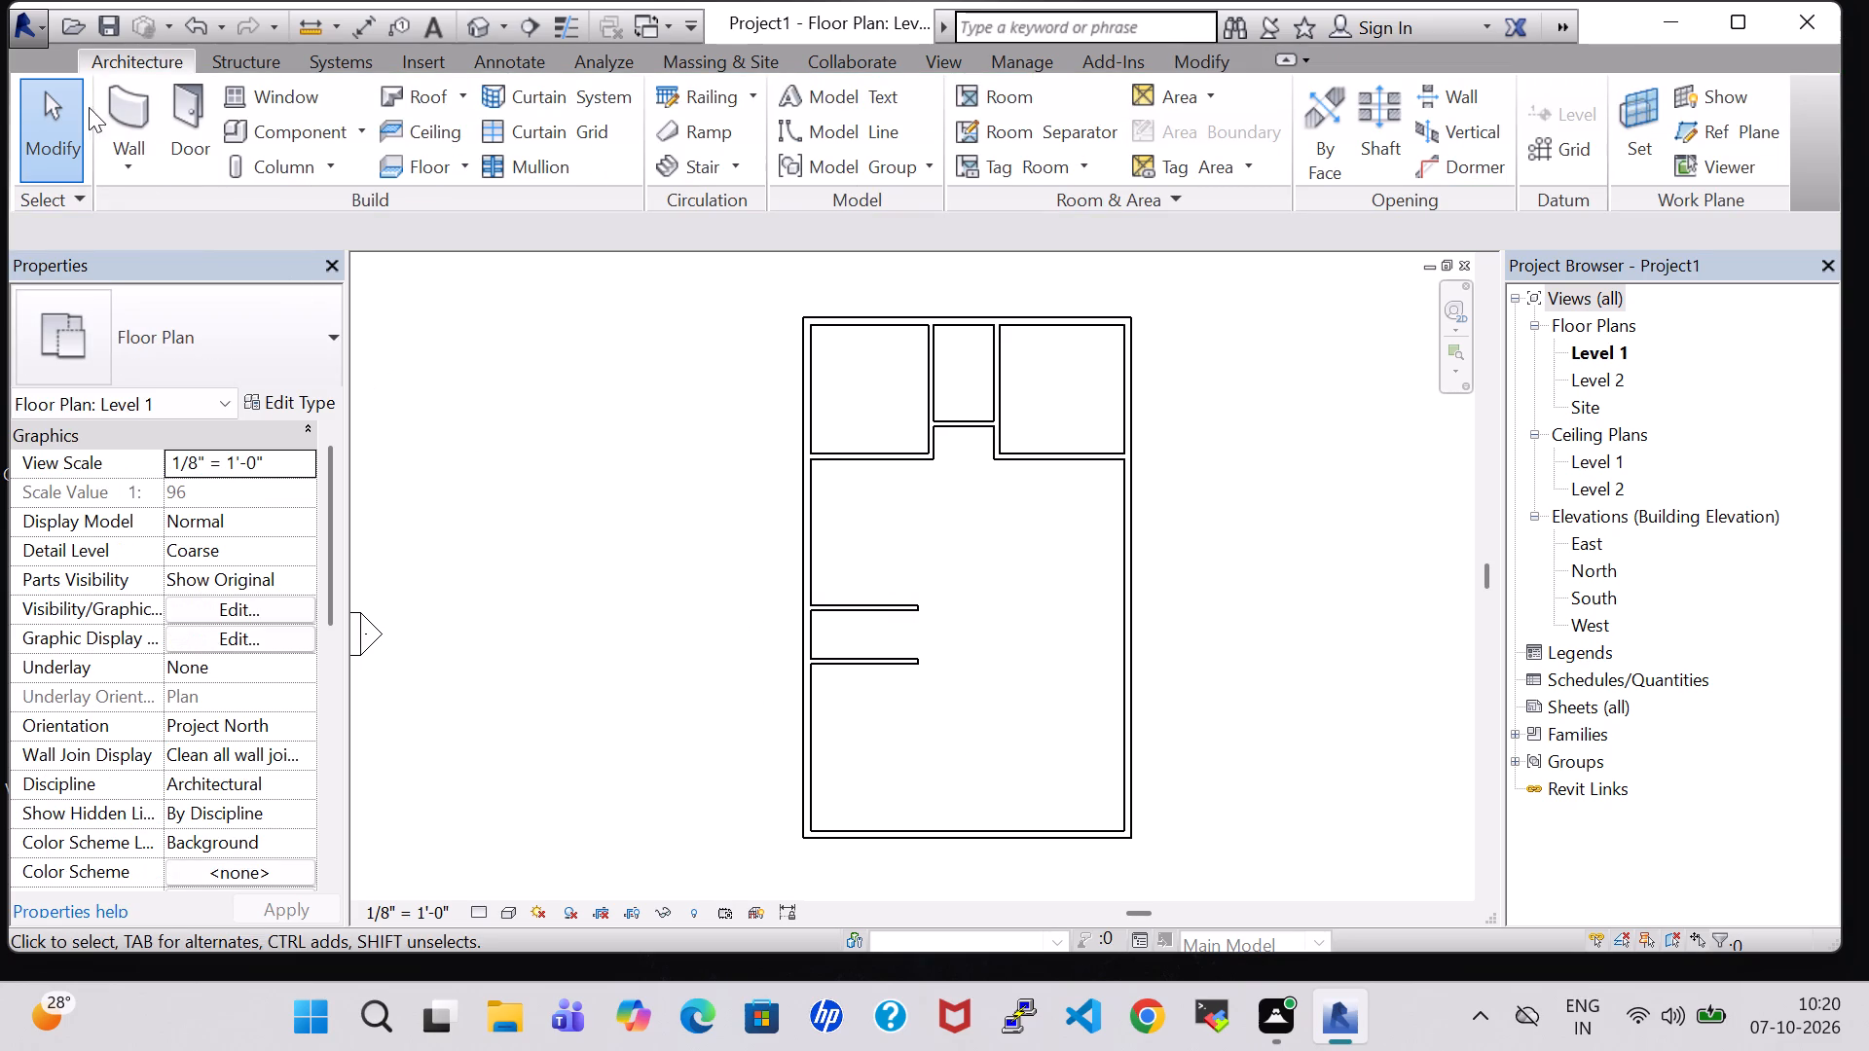
Enclose the southwest room with an inner wall running south from the lower parallel wall's east end to the south exterior wall.
click(123, 107)
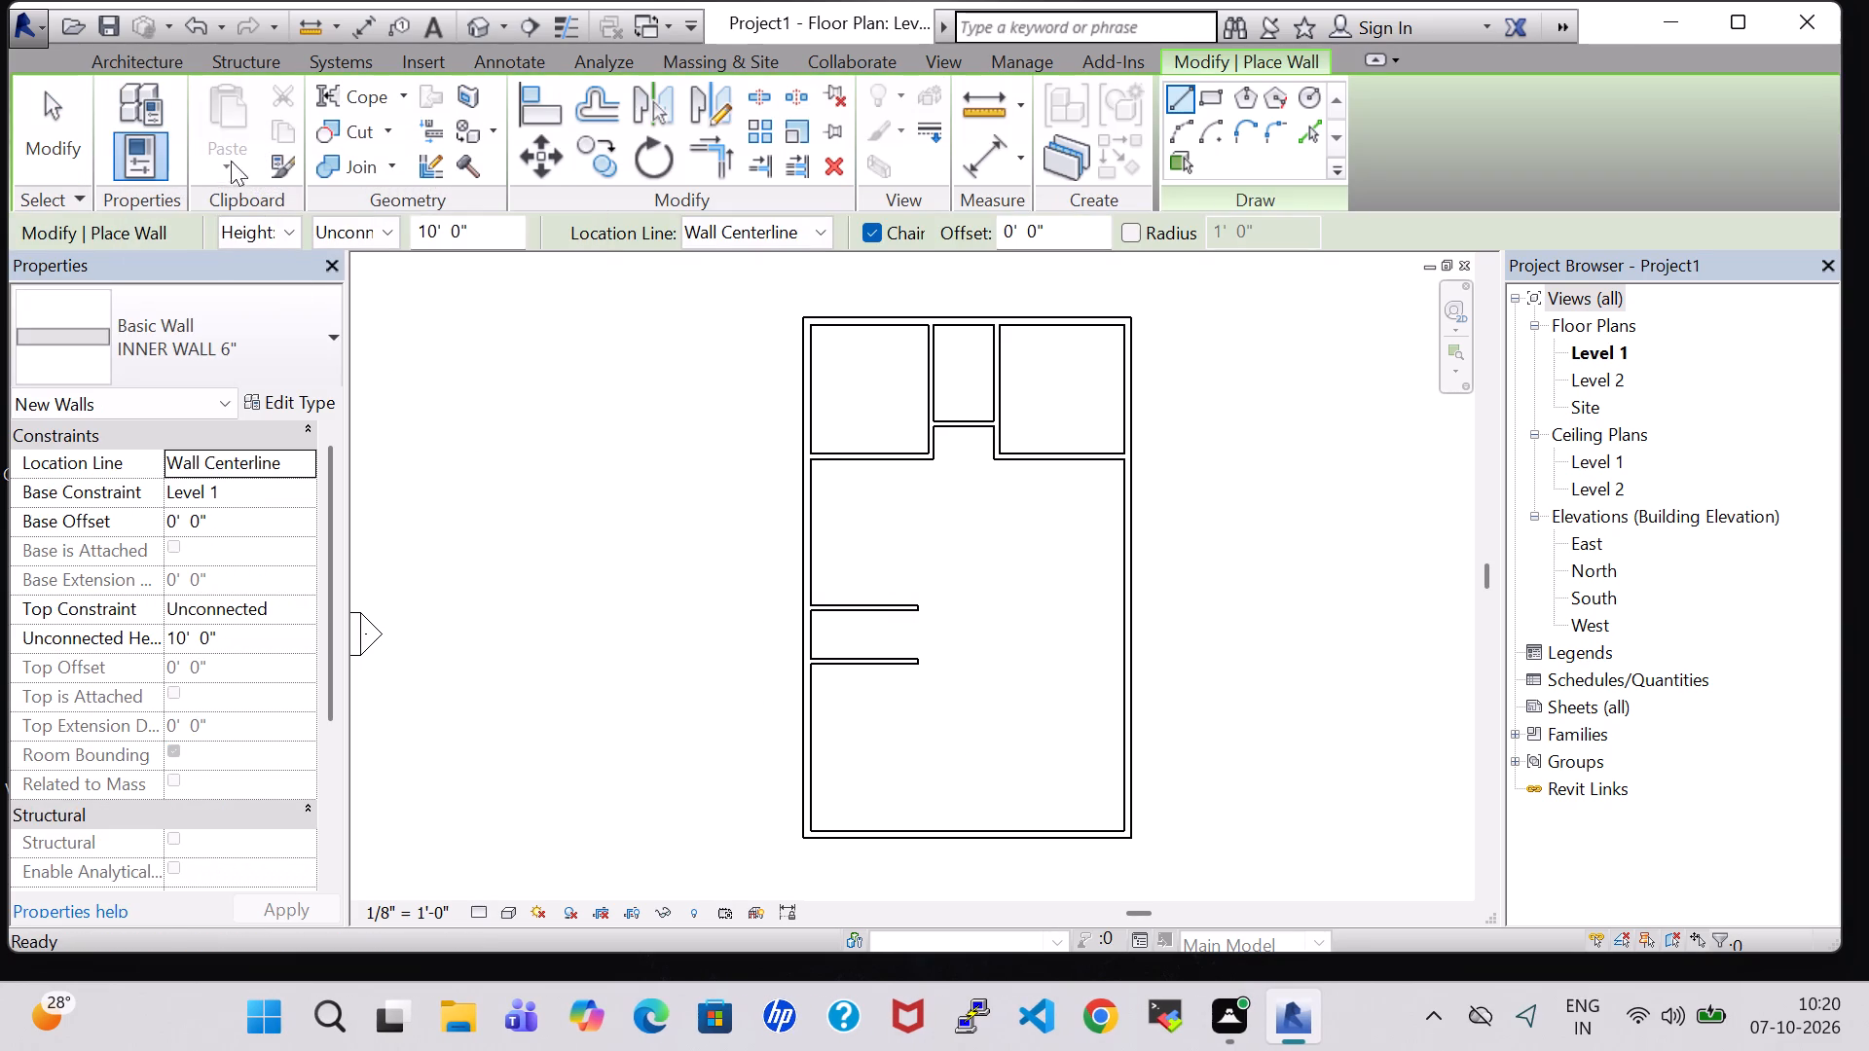
scroll(918, 666, up, 2)
click(918, 666)
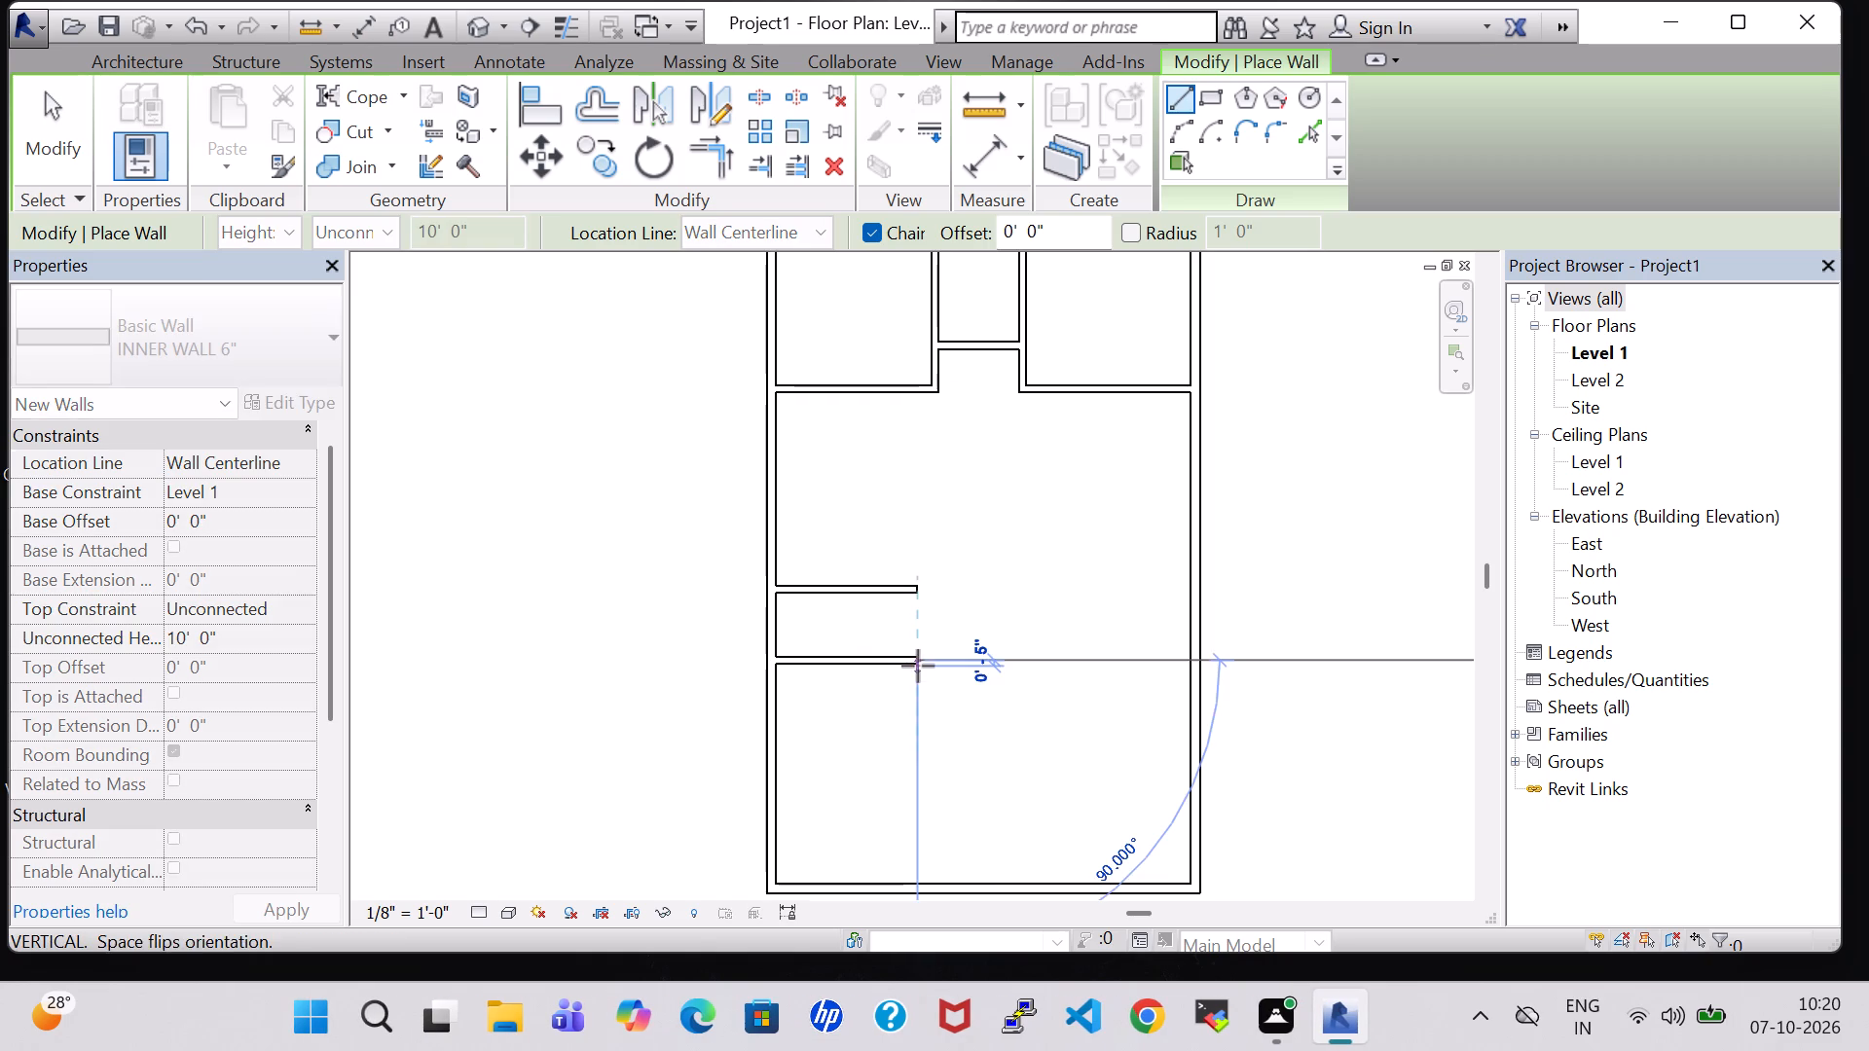
click(921, 889)
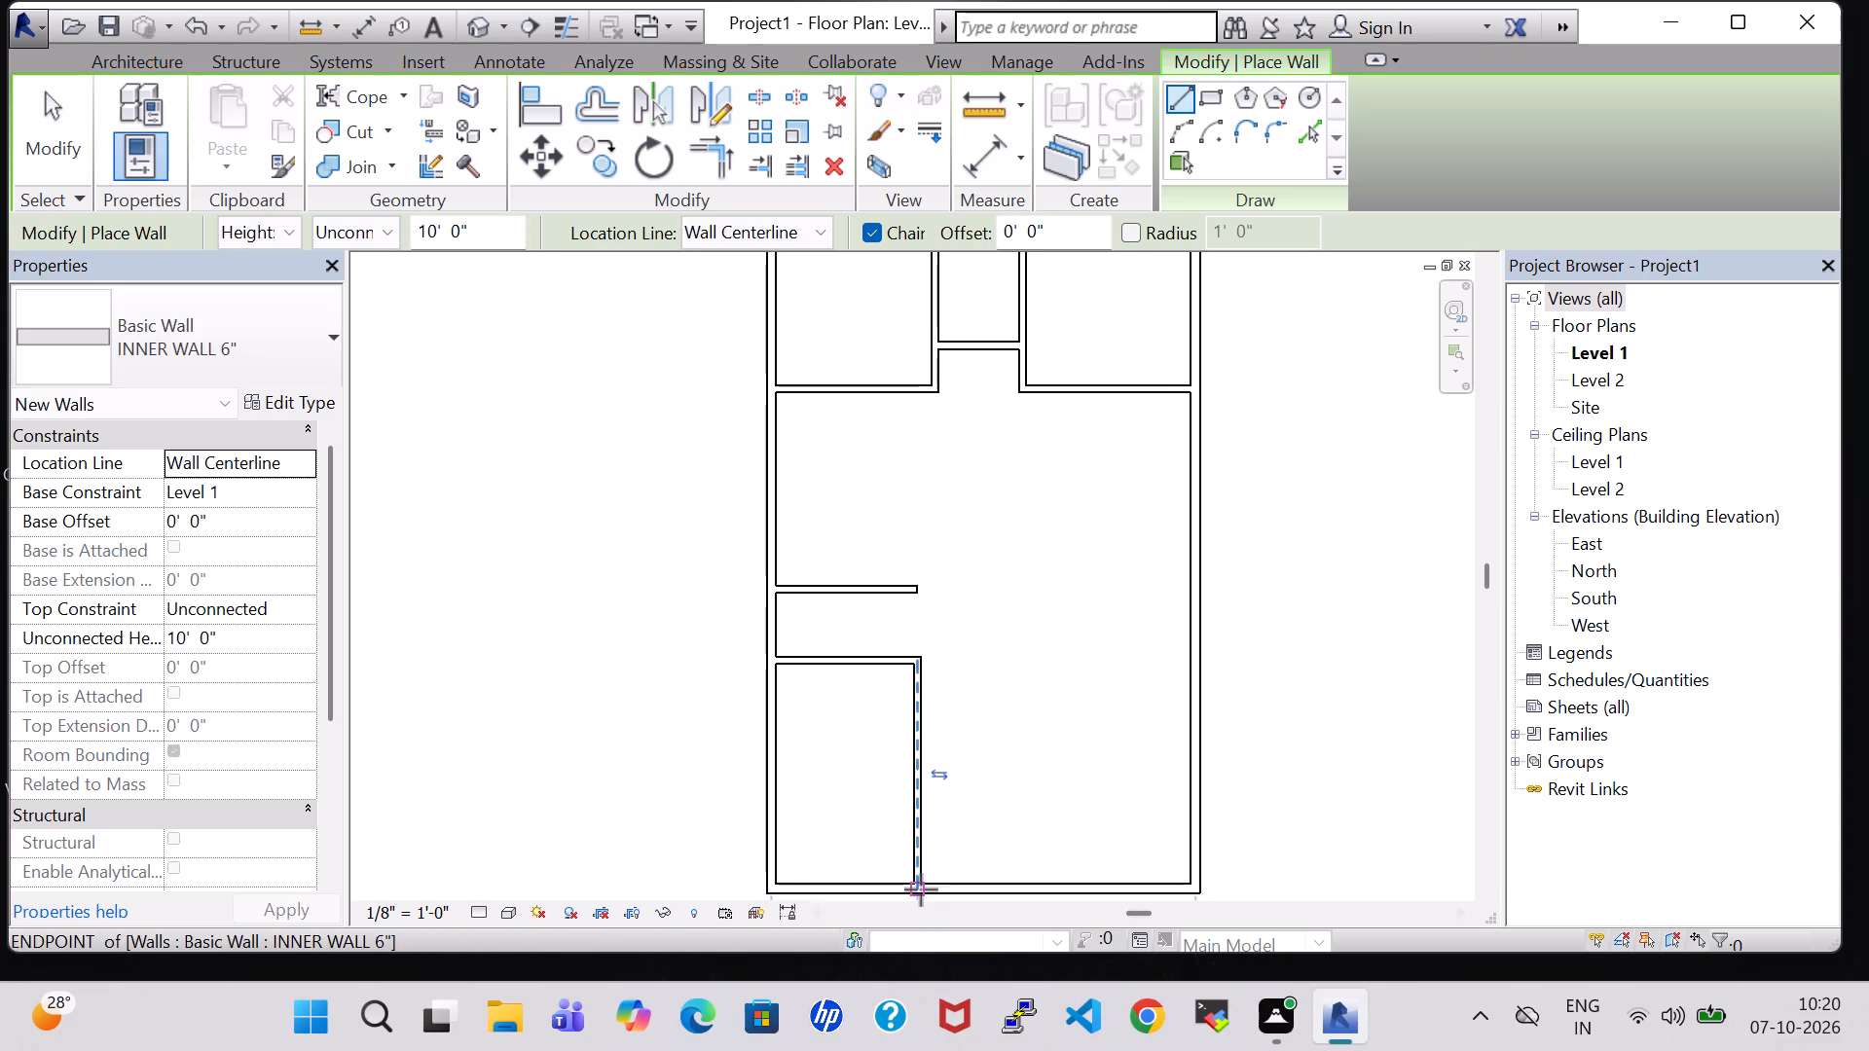
key(Escape)
key(Escape)
From the southwest room's northeast corner, draw inner walls about 7'-5" east, about 13'-4" north, and east to the exterior wall.
scroll(966, 749, down, 2)
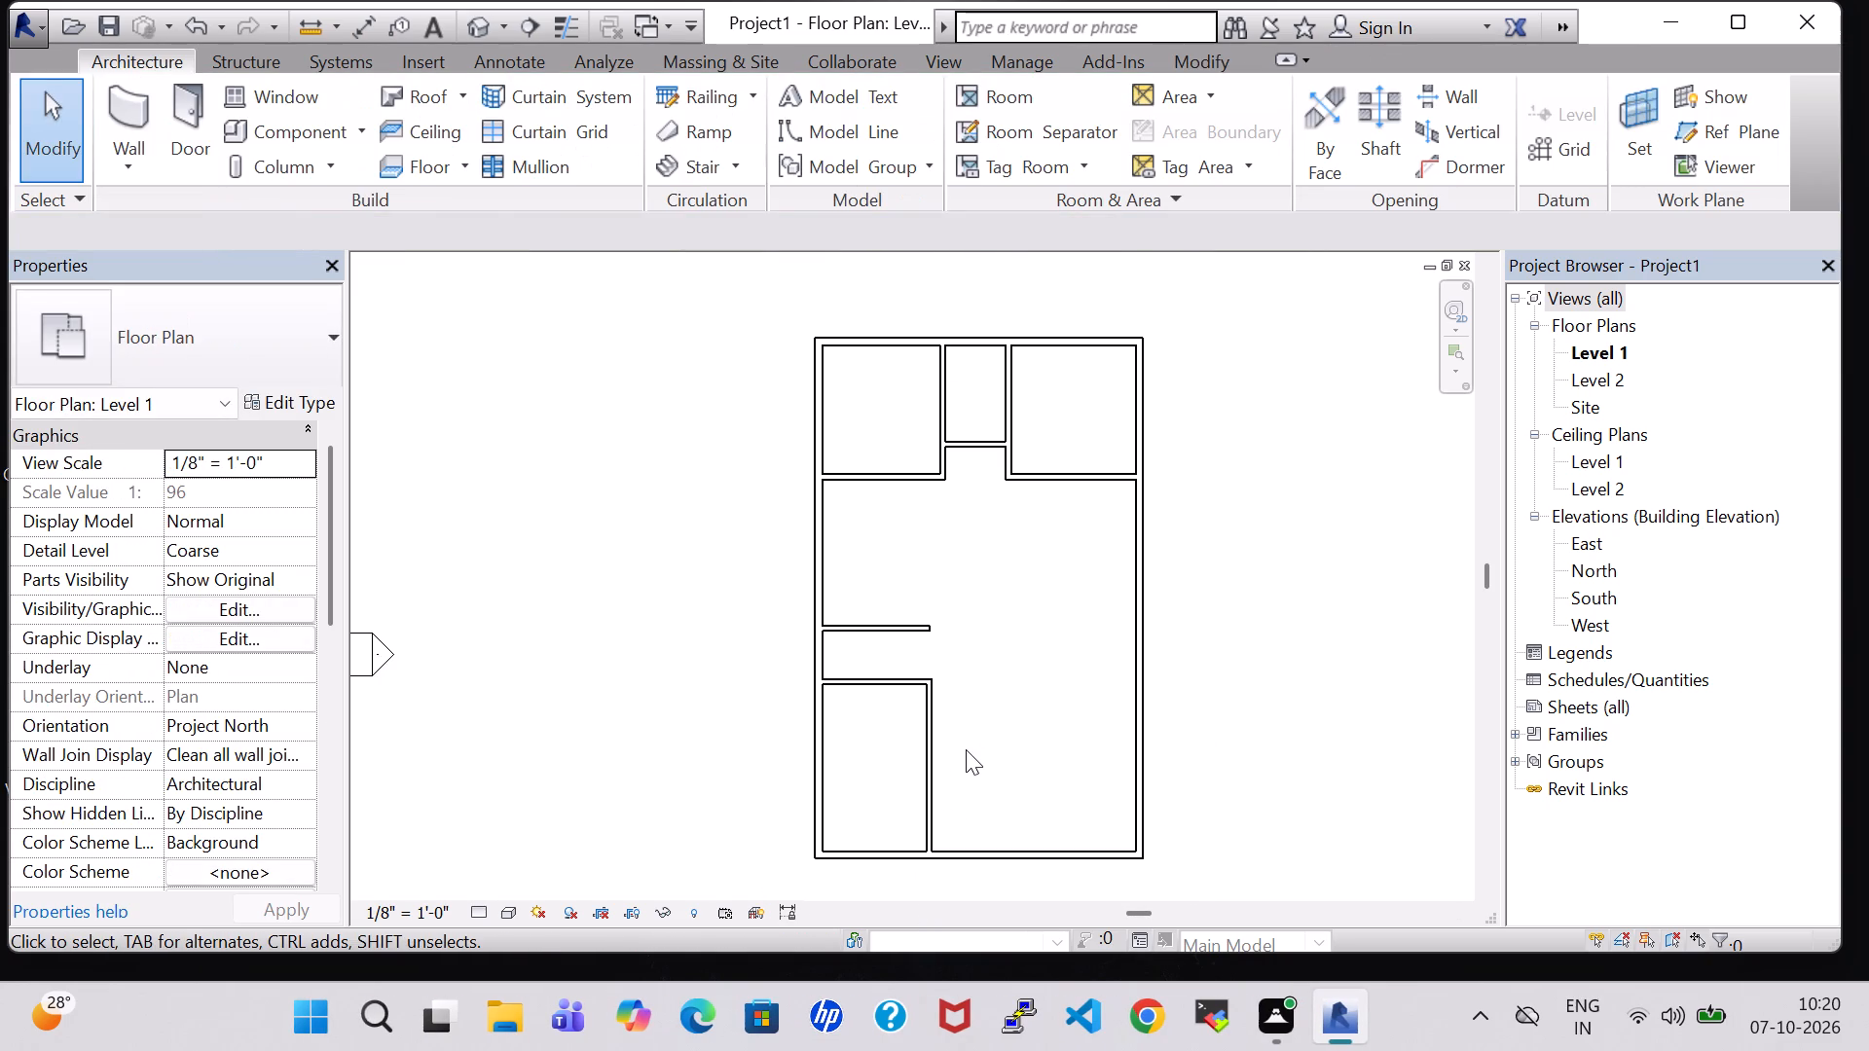
scroll(966, 749, down, 1)
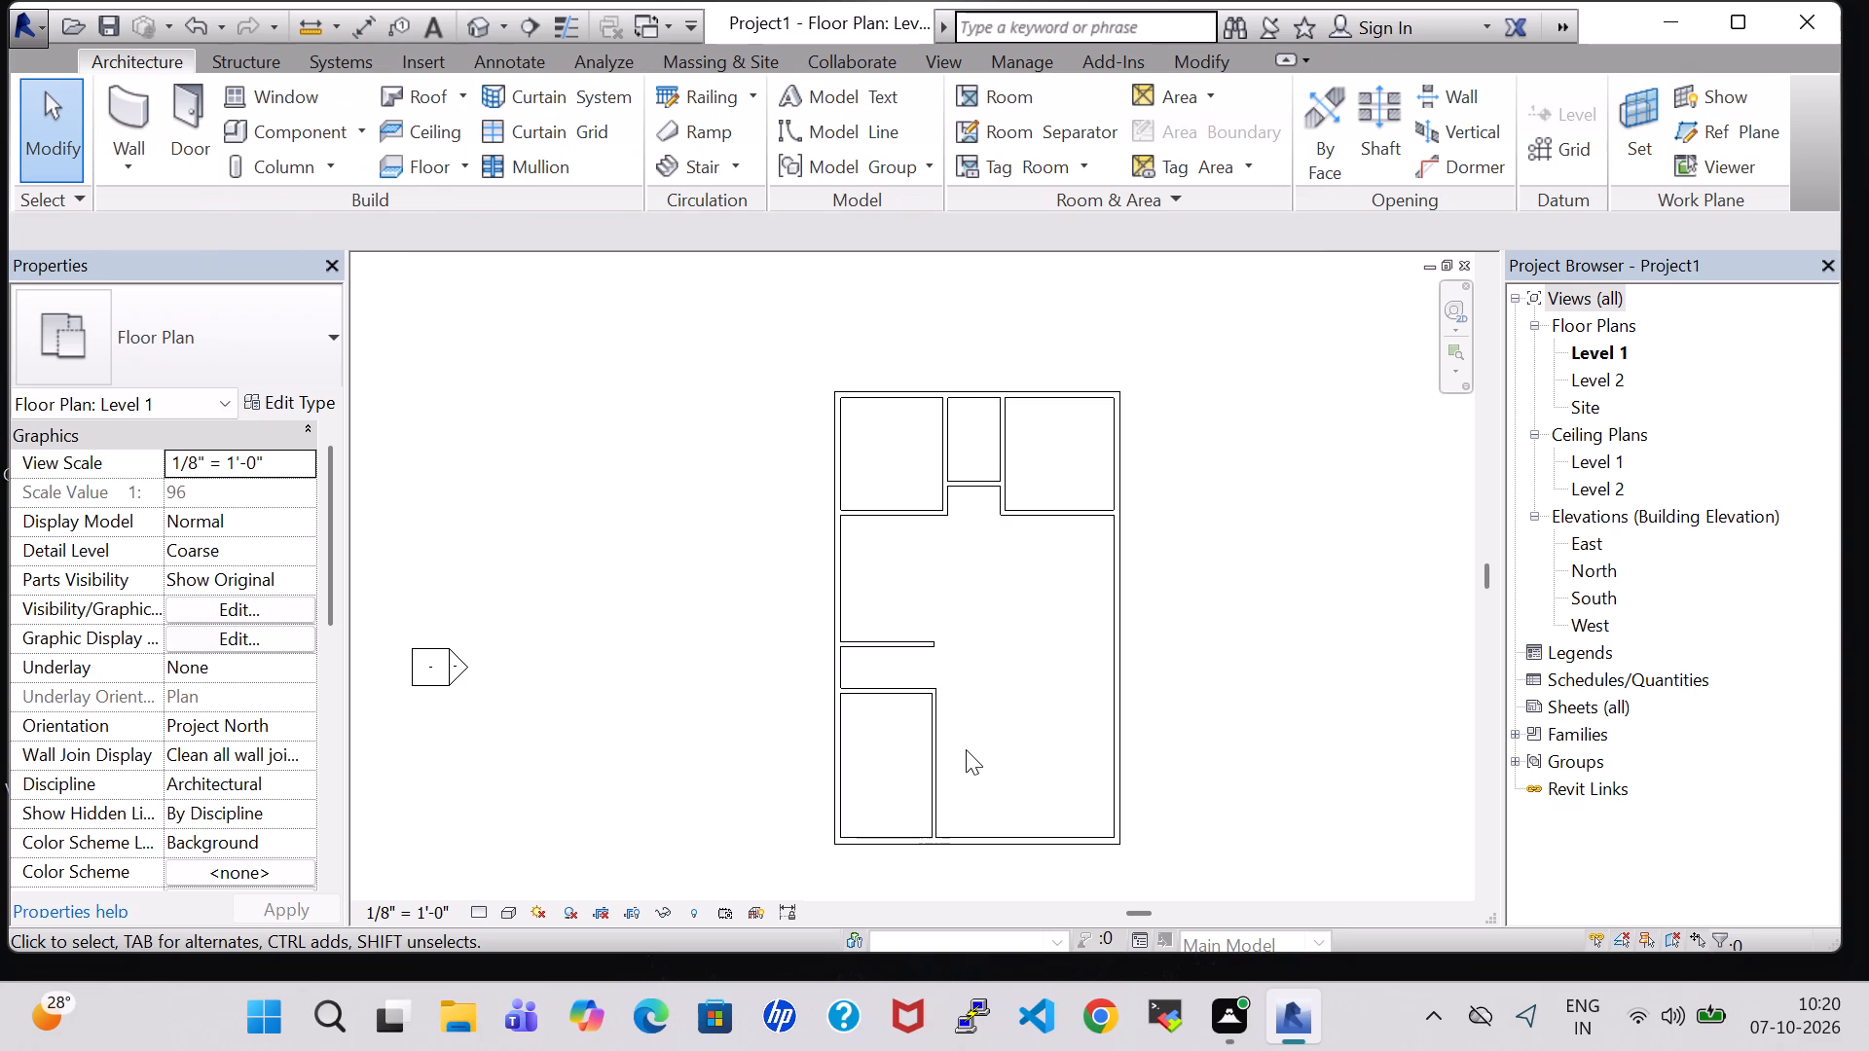
click(110, 89)
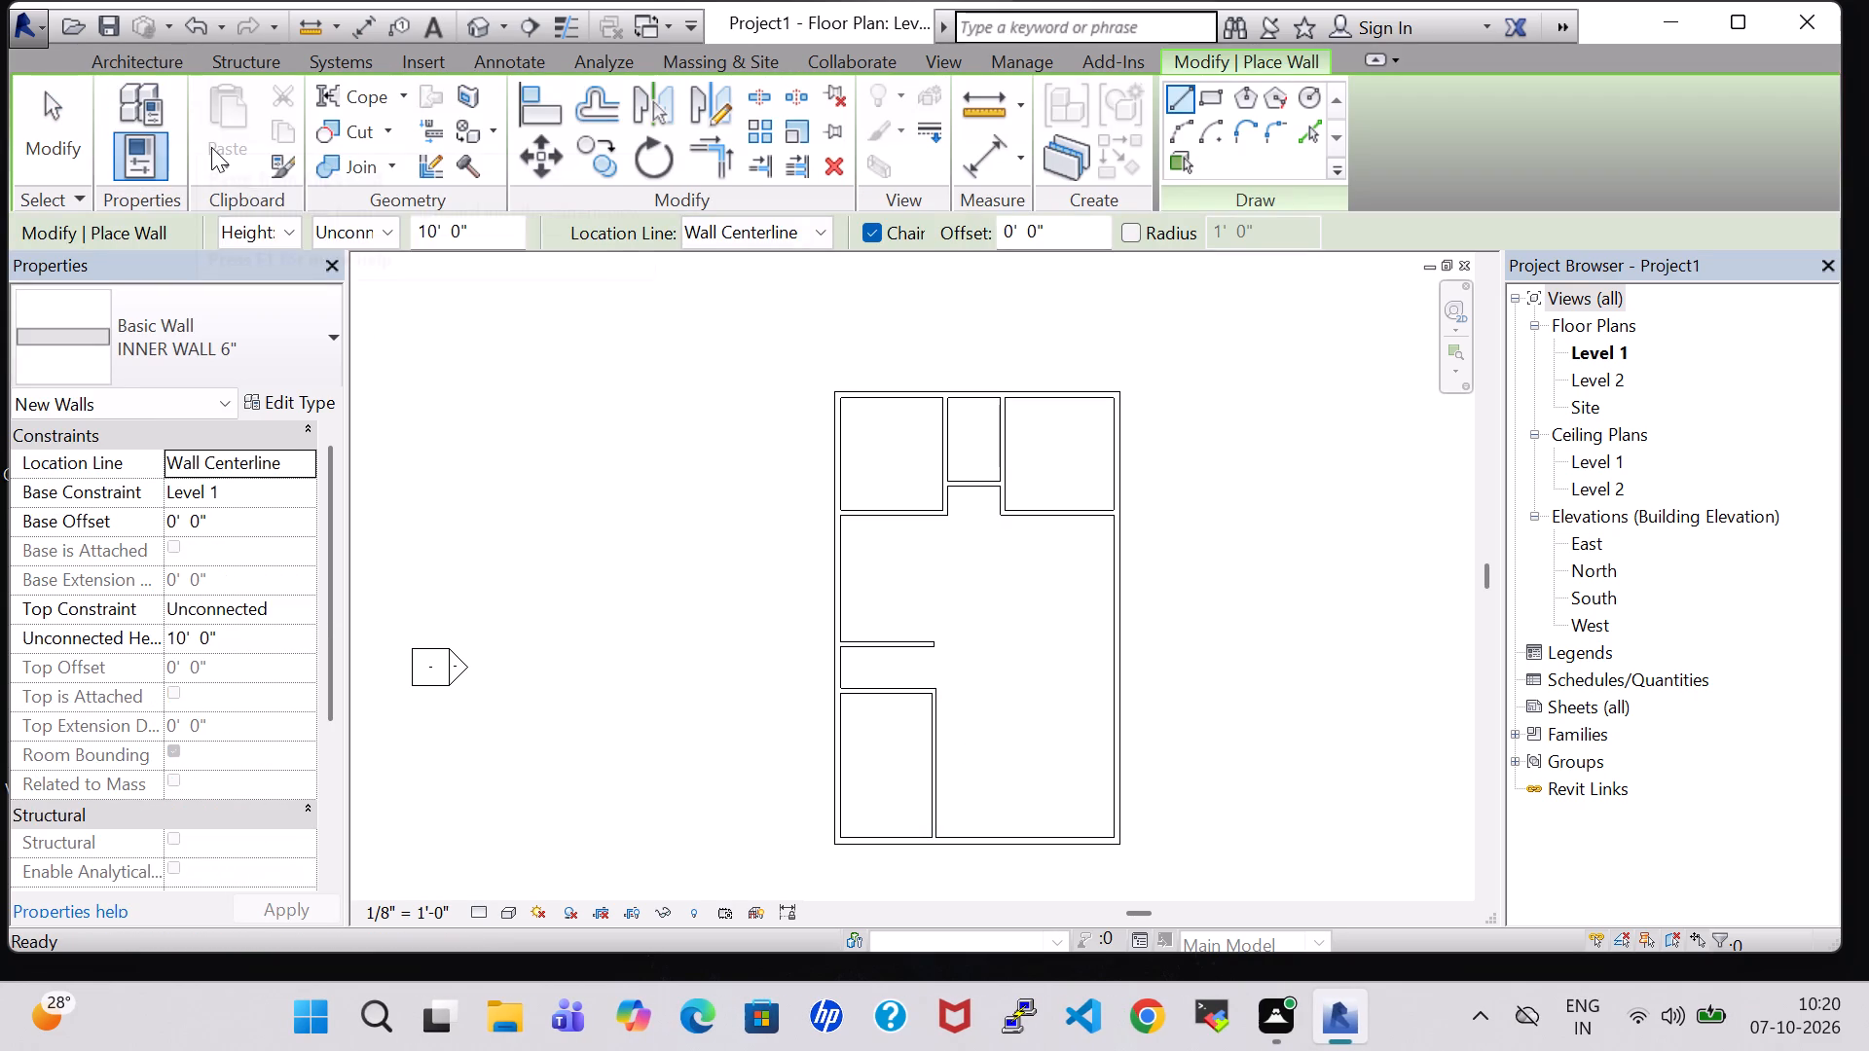
click(932, 695)
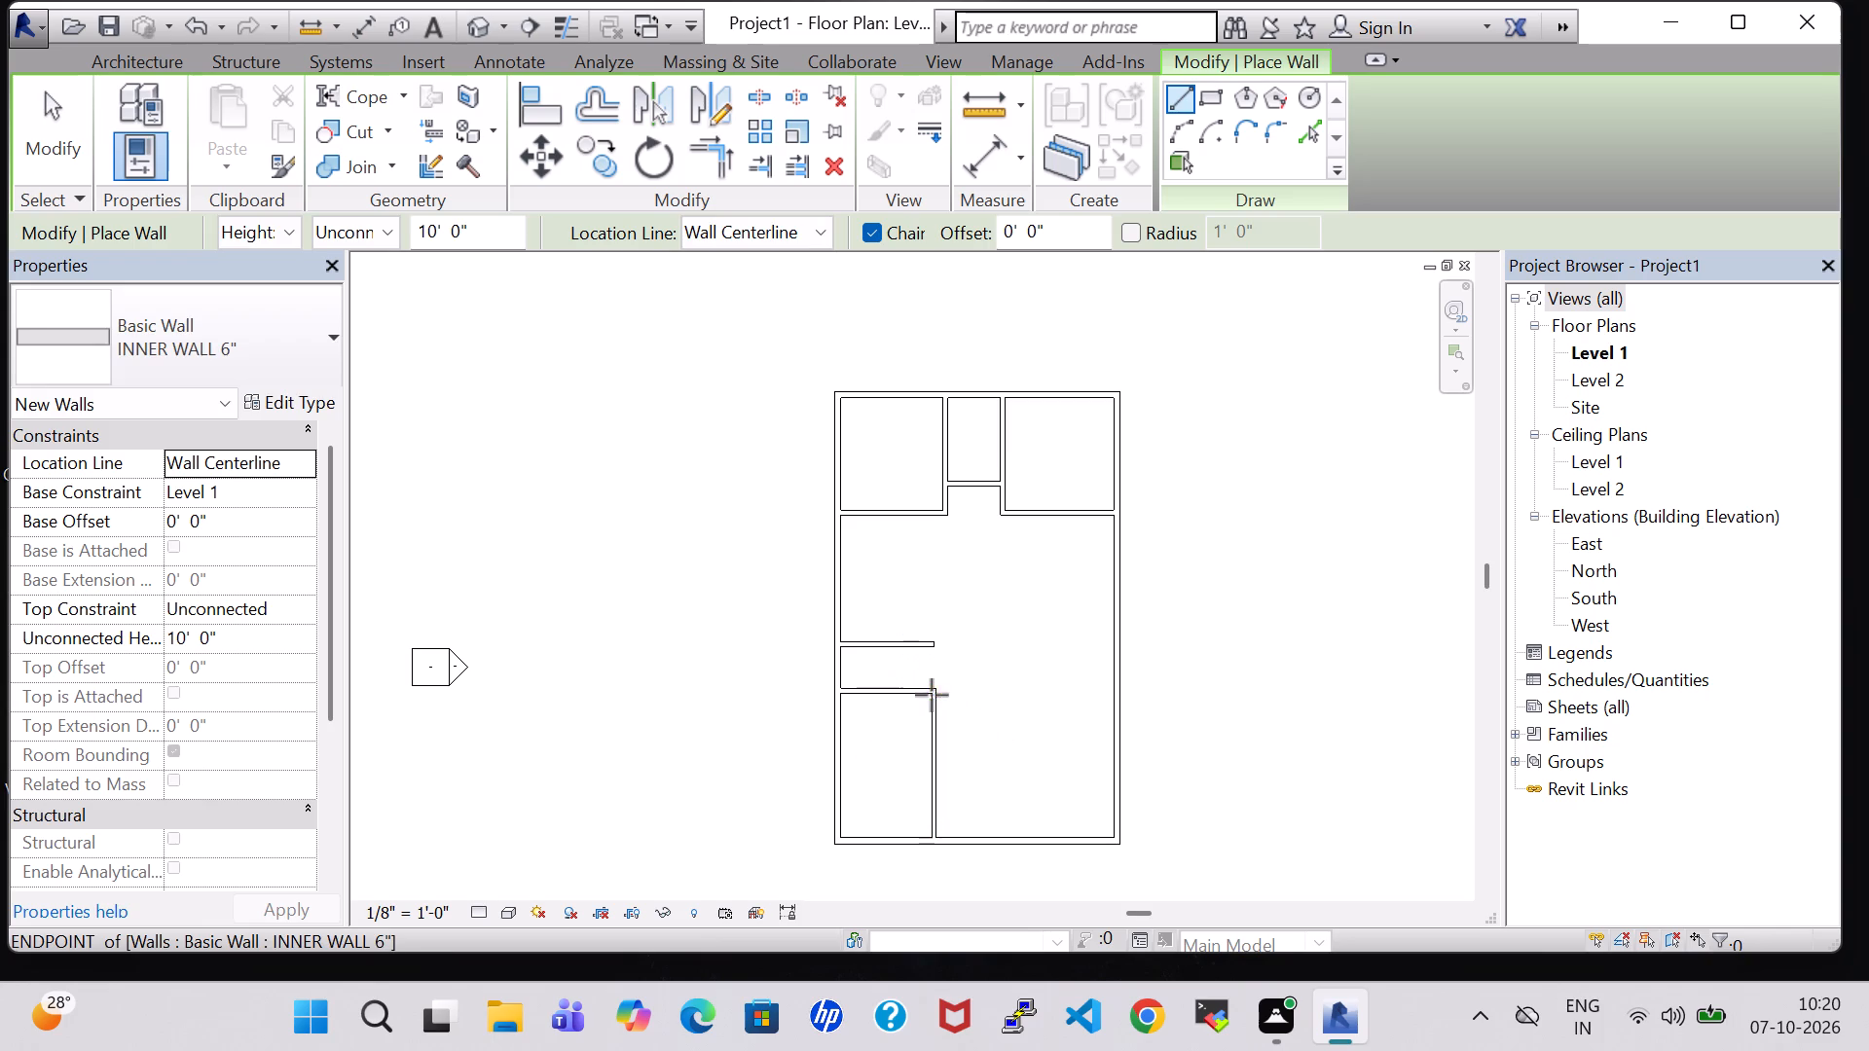
click(999, 689)
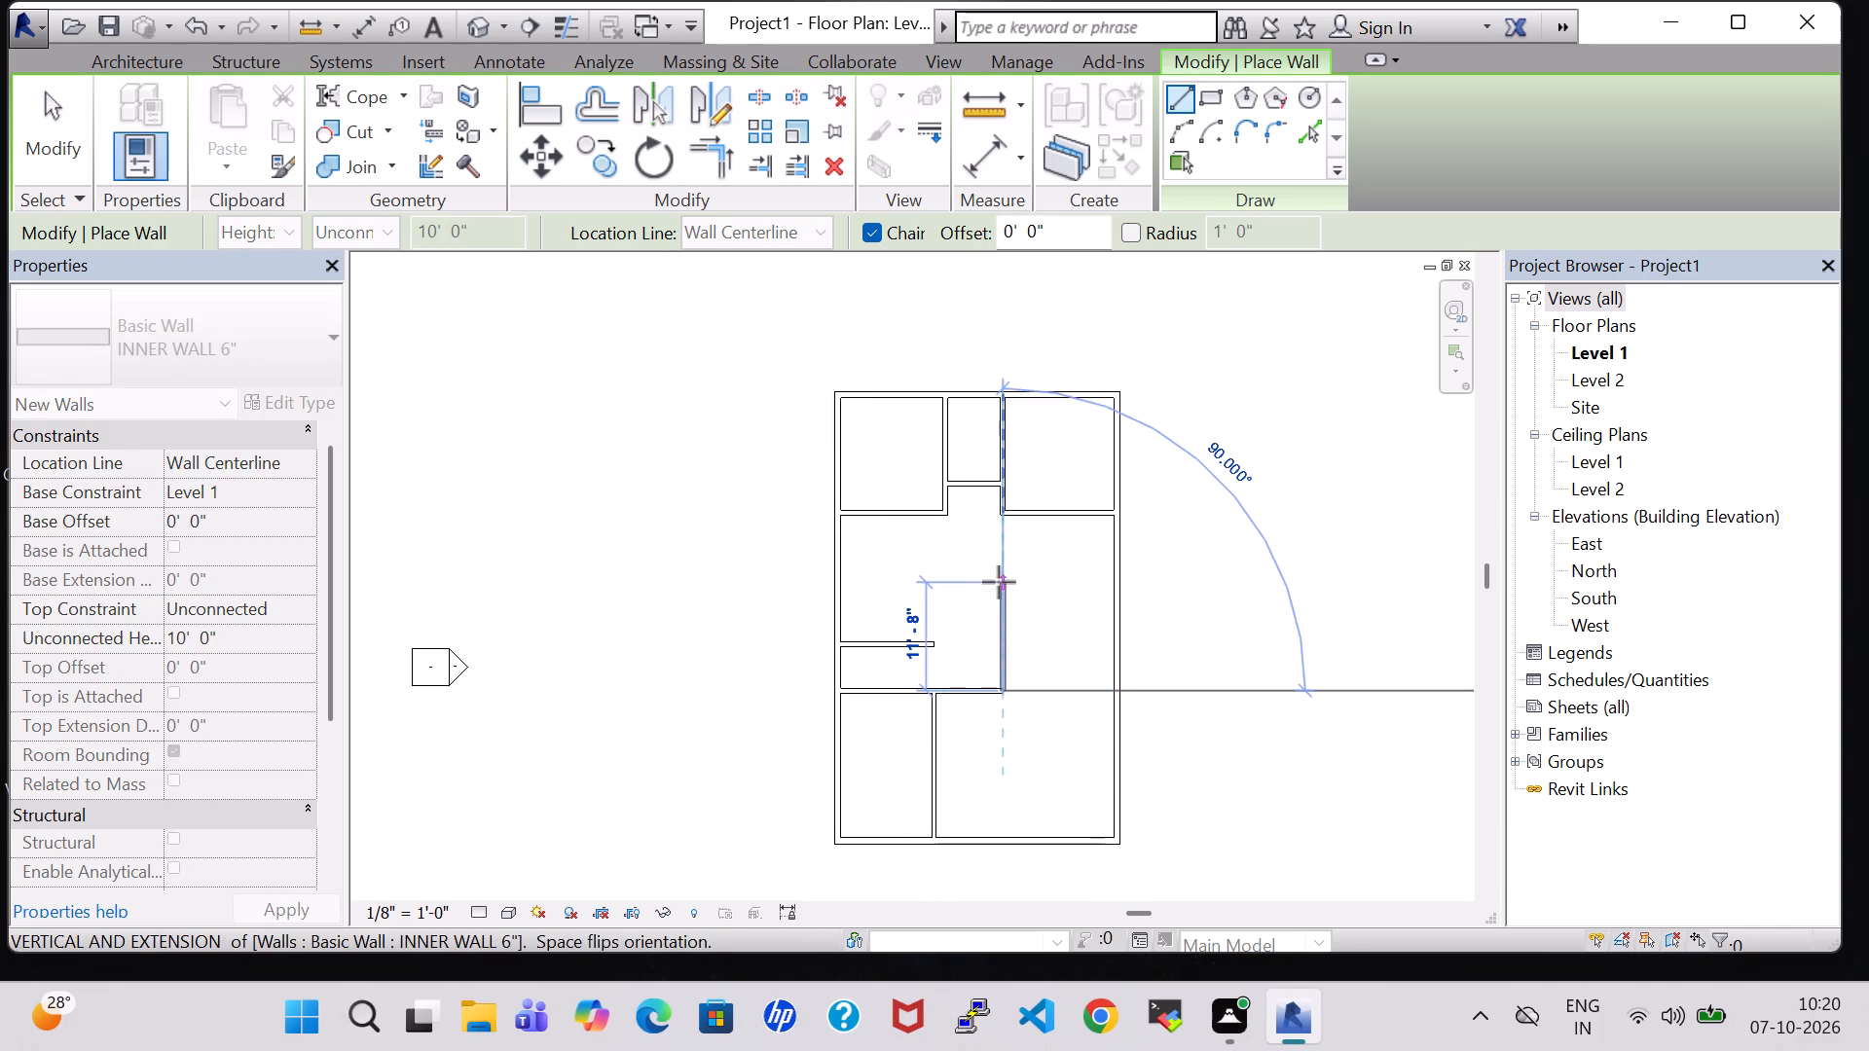
click(999, 566)
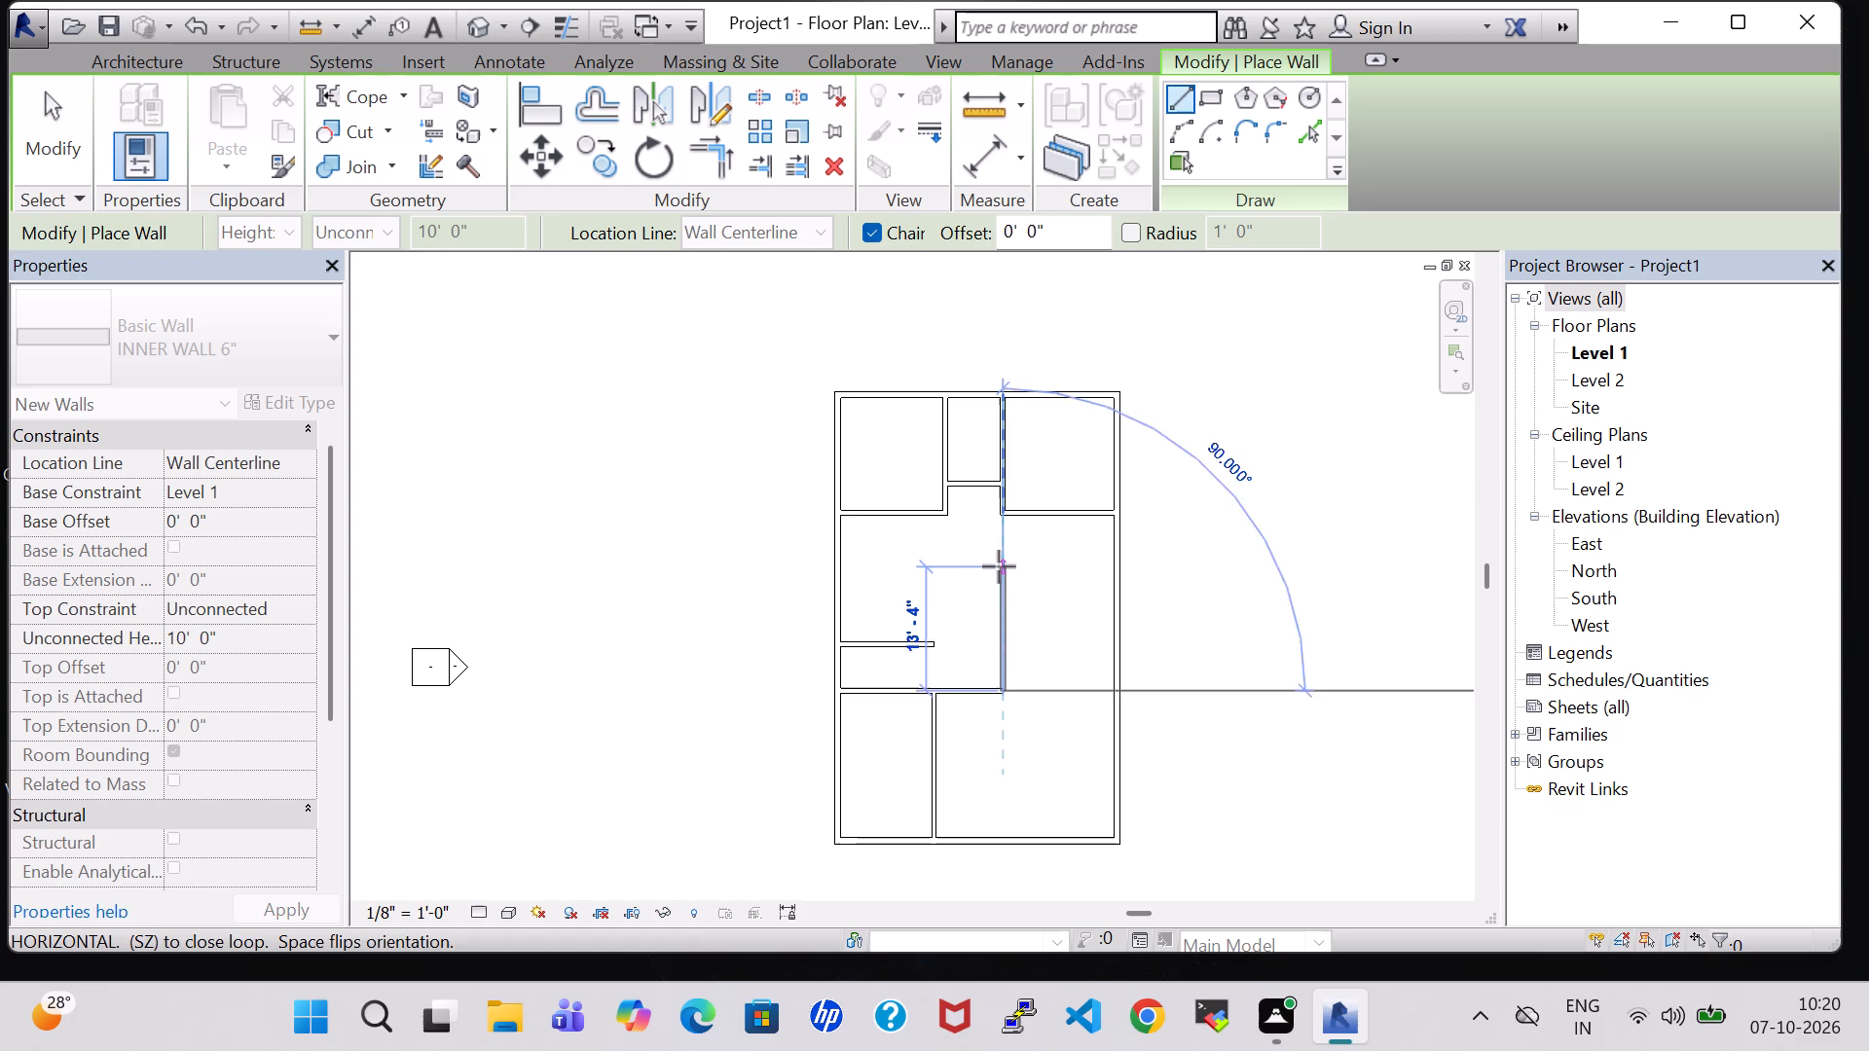
click(1113, 570)
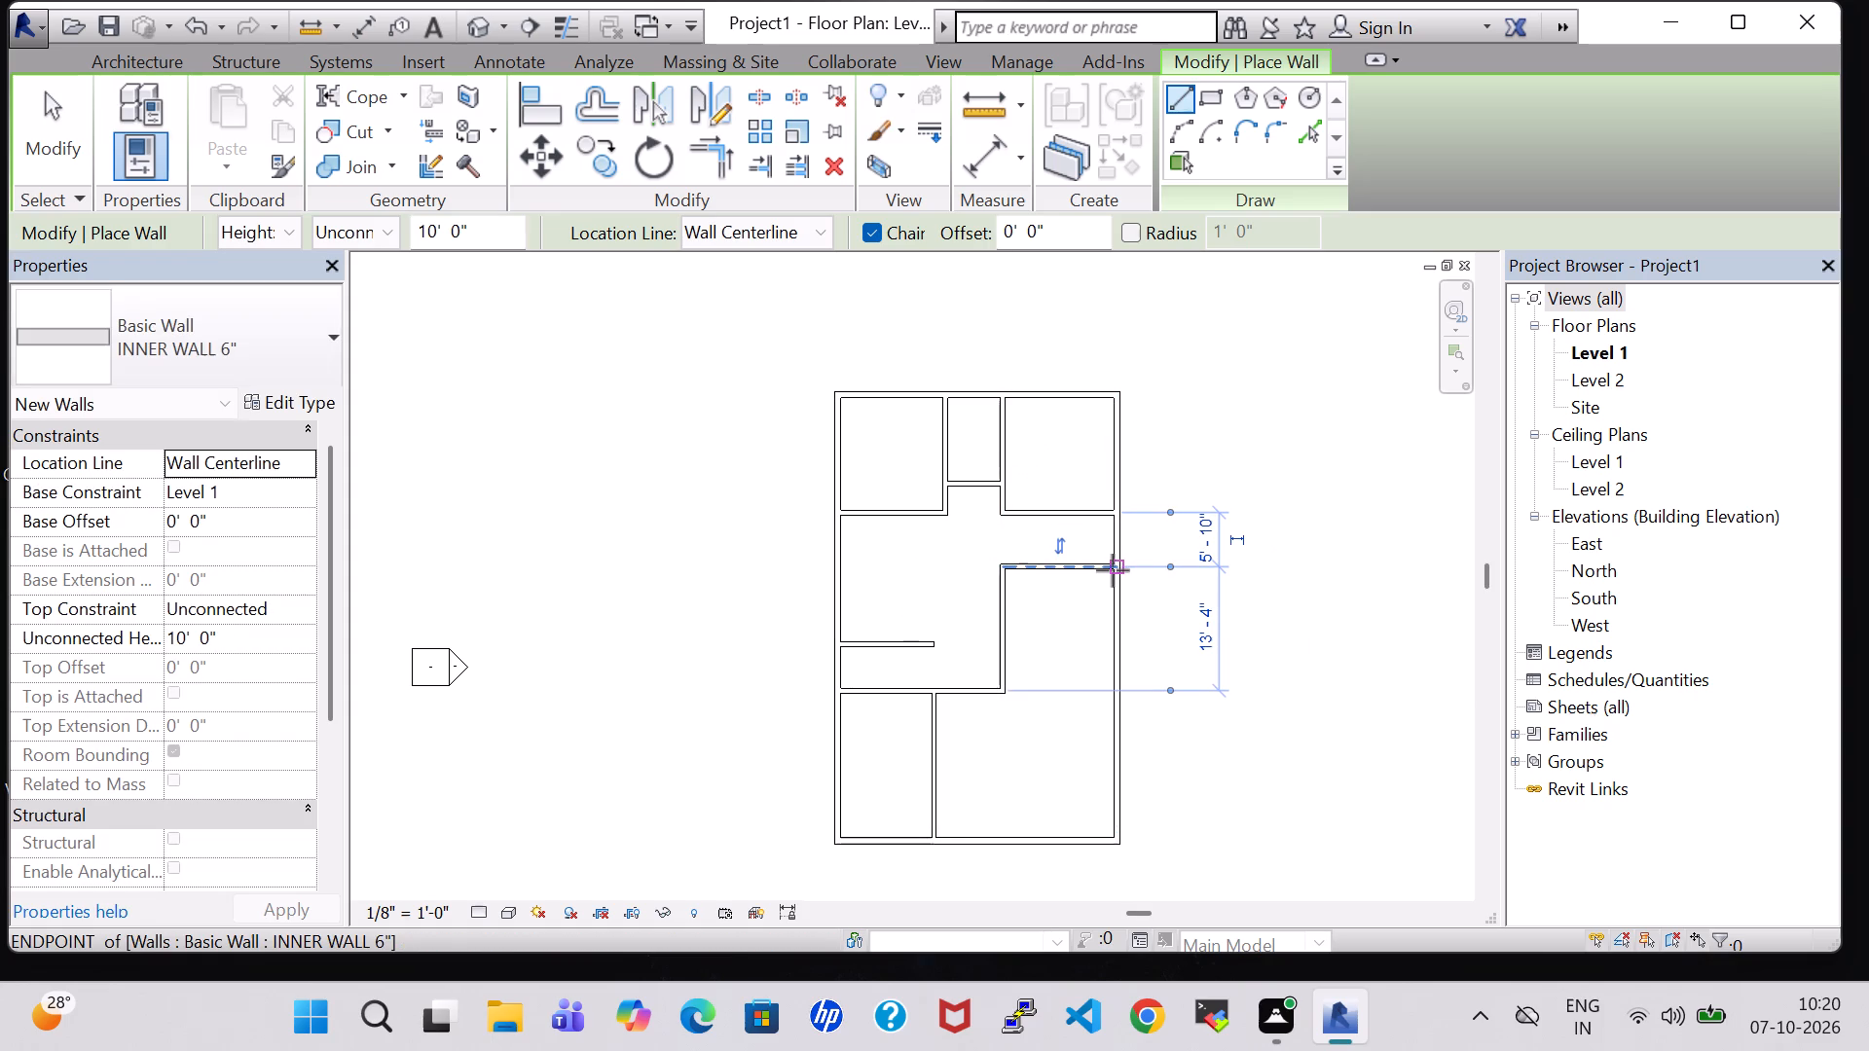
key(Escape)
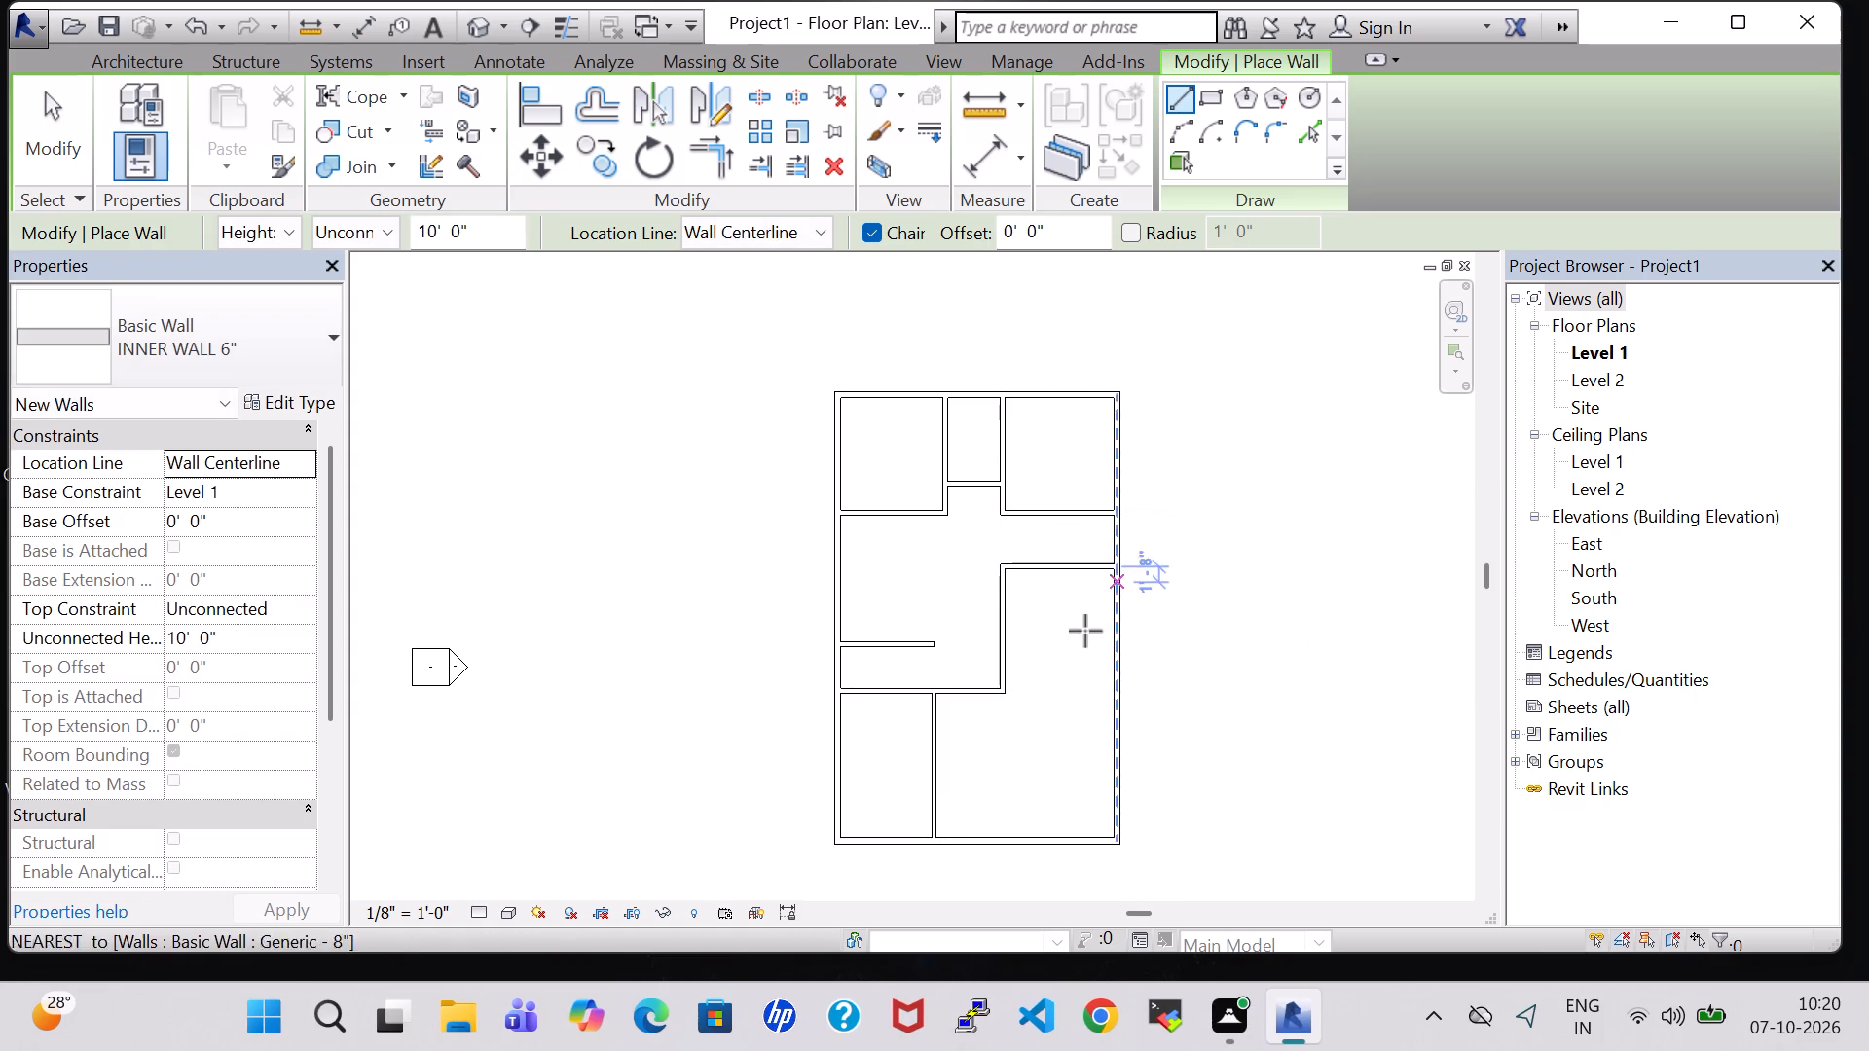
Close the east-side room with an inner wall running east from the bend at its southwest corner to the east exterior wall.
click(1003, 688)
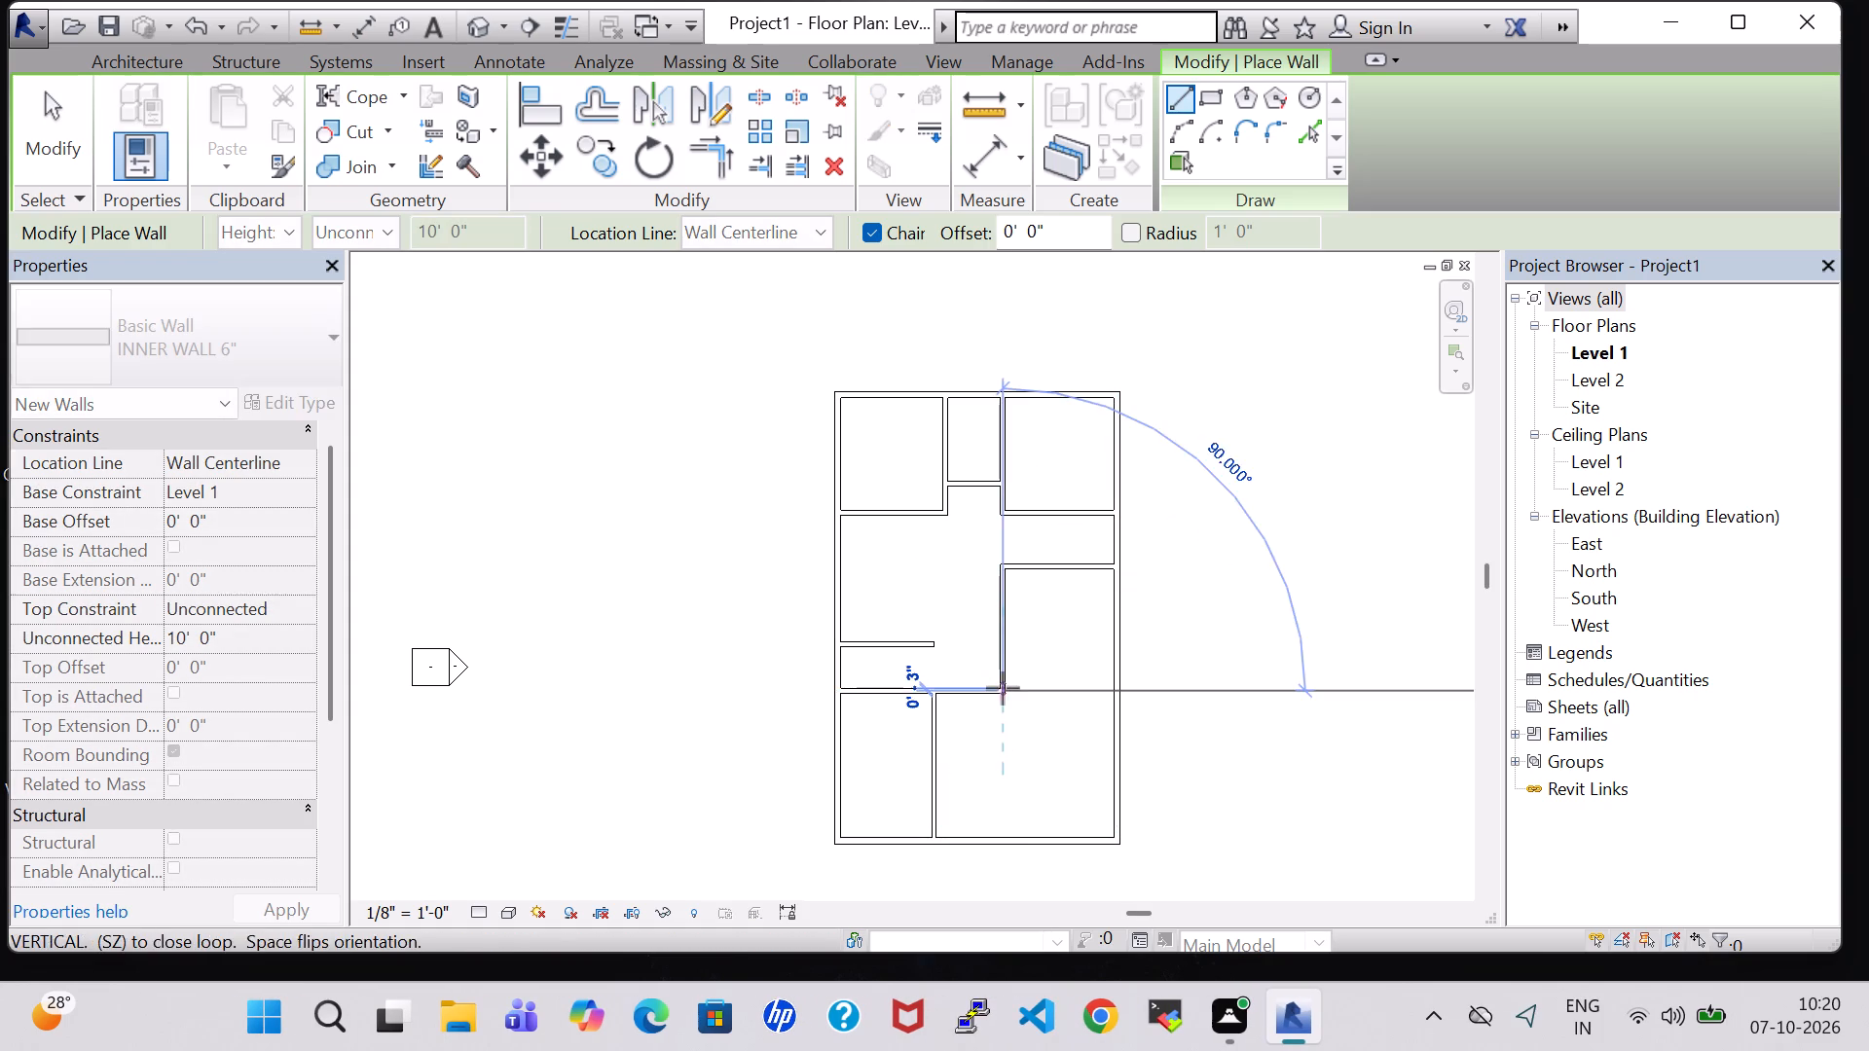
click(1129, 697)
key(Escape)
key(Escape)
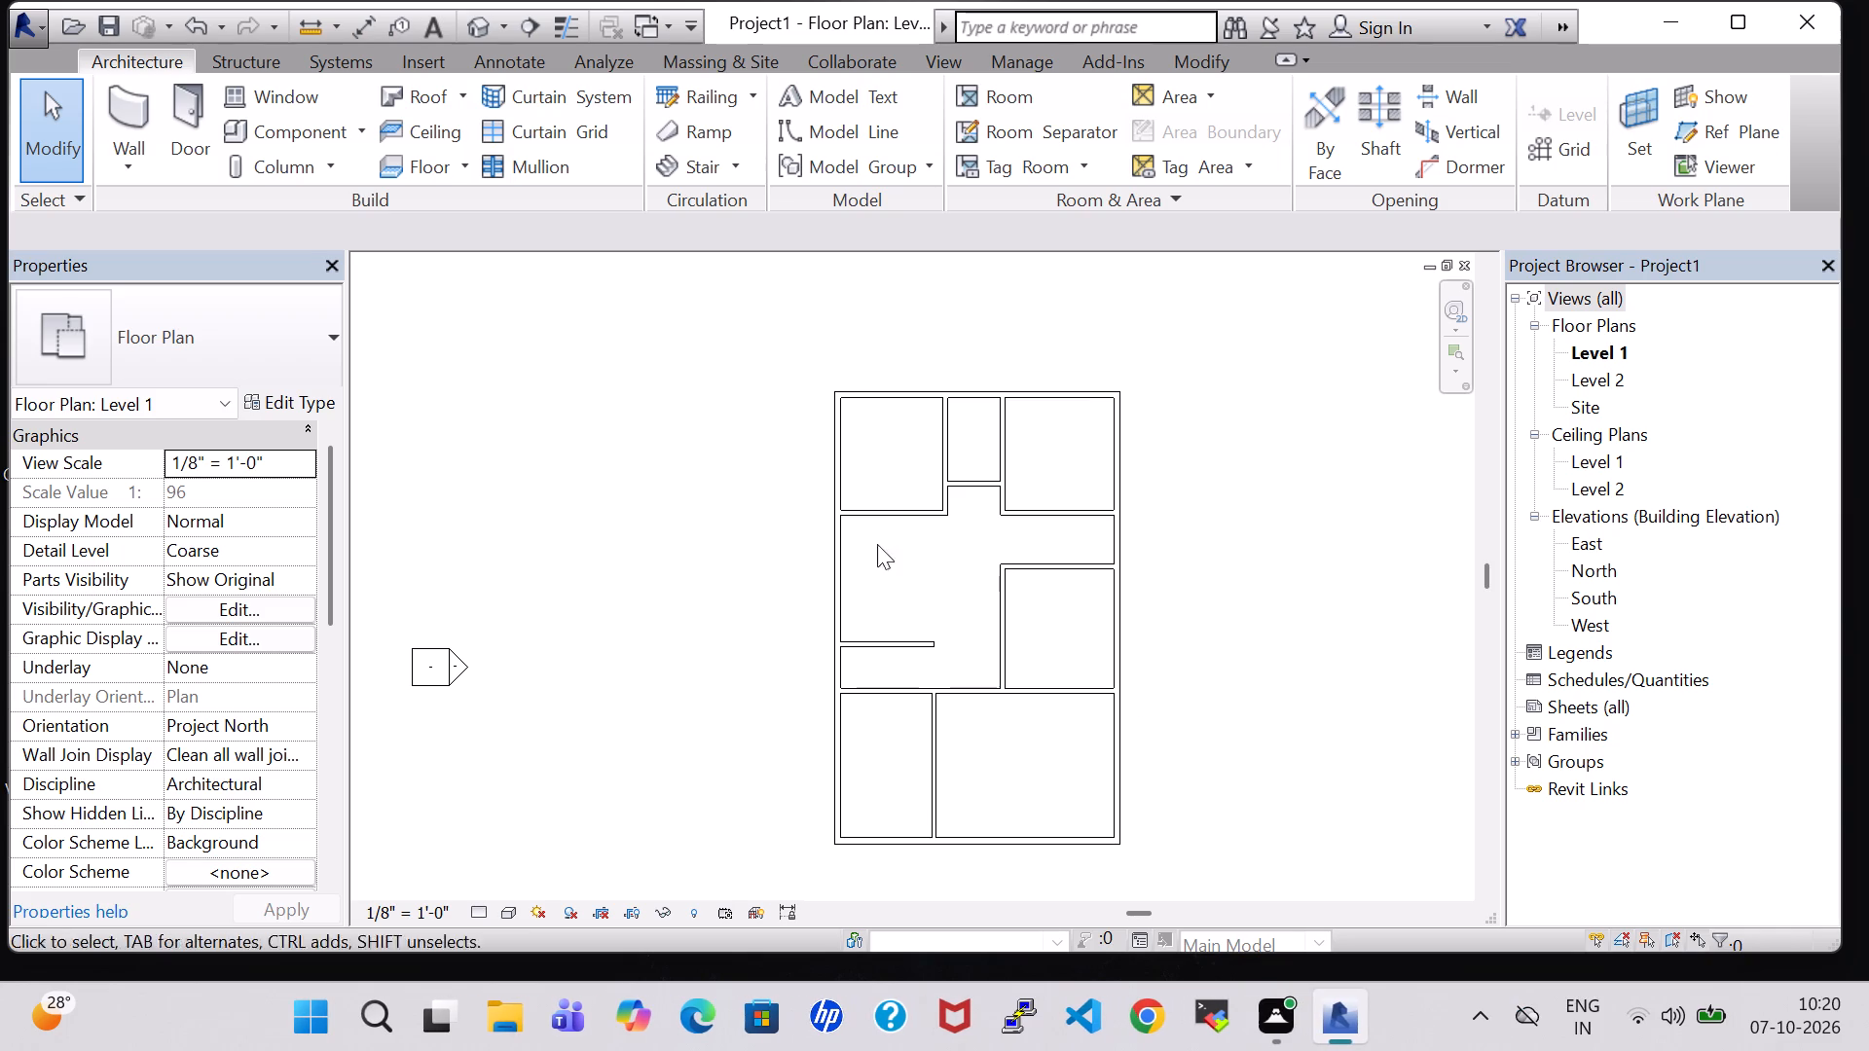
Move the south walls of the northwest and northeast rooms about 1'-4" south, keeping them aligned.
click(877, 504)
key(Down)
key(Down)
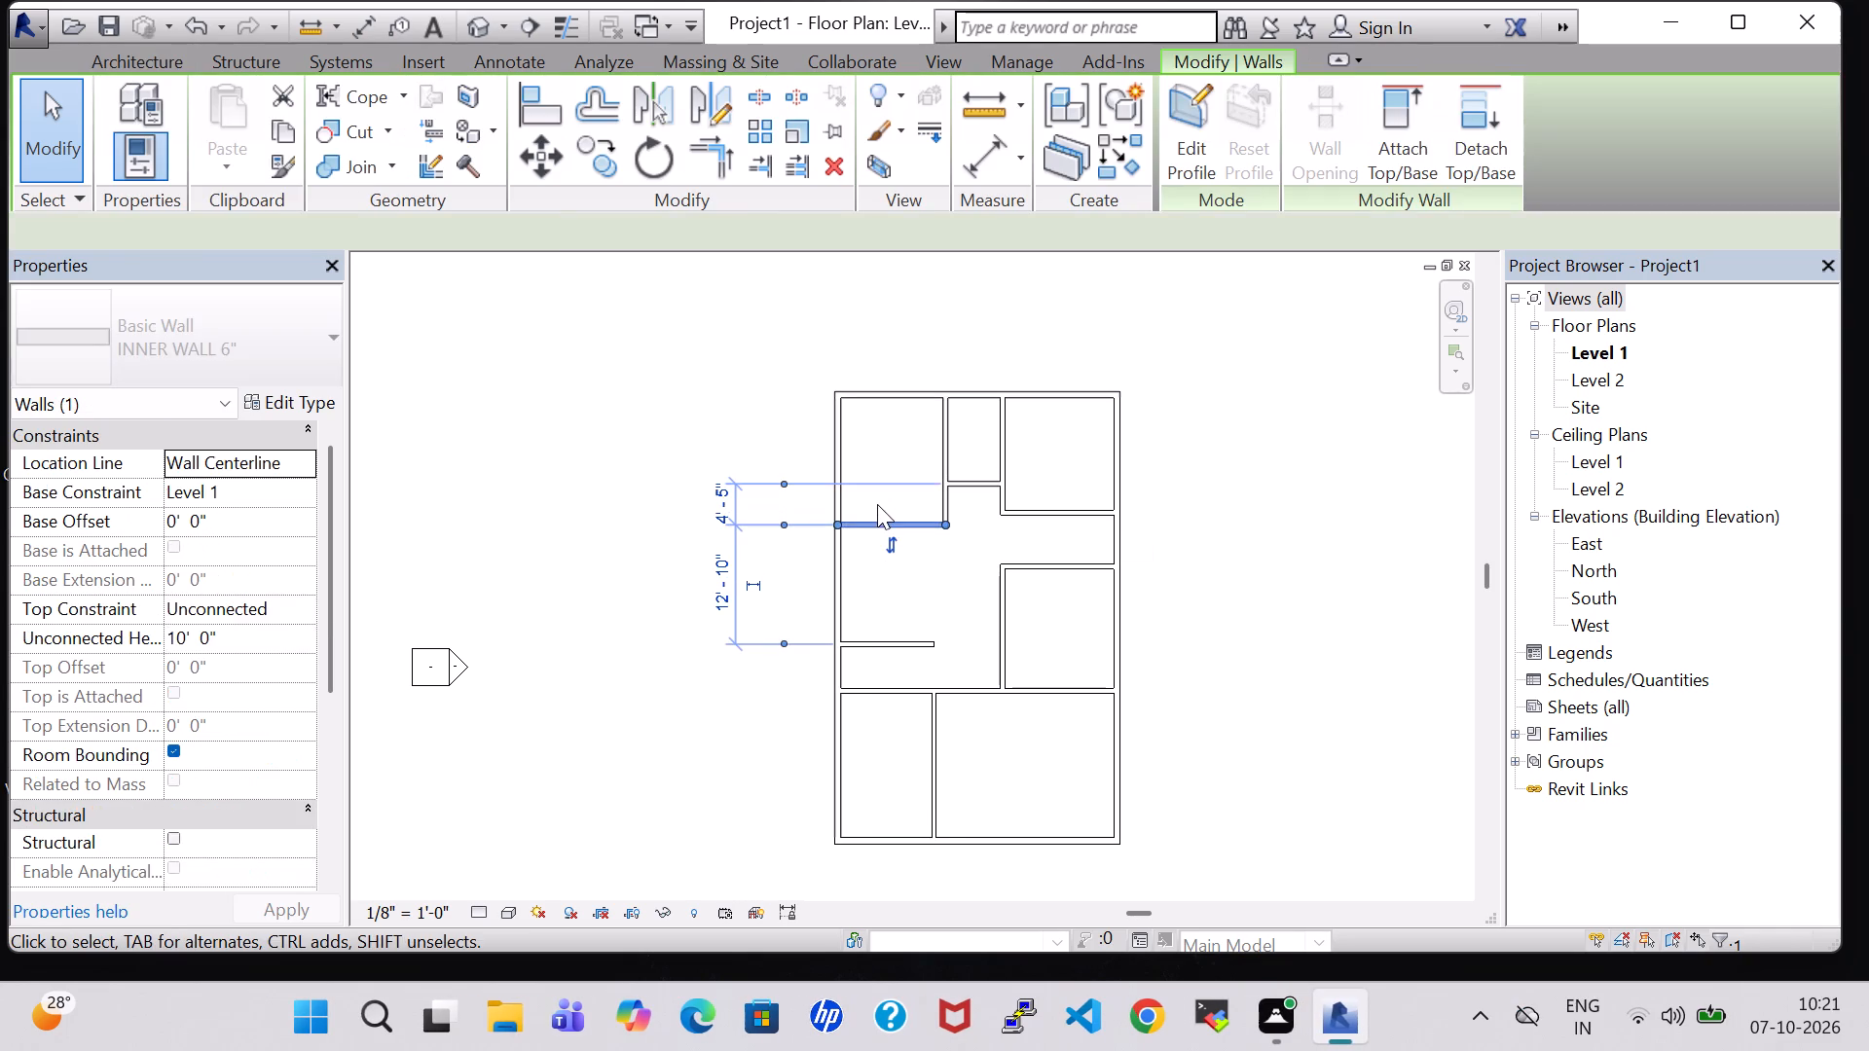
click(1064, 519)
key(Down)
key(Down)
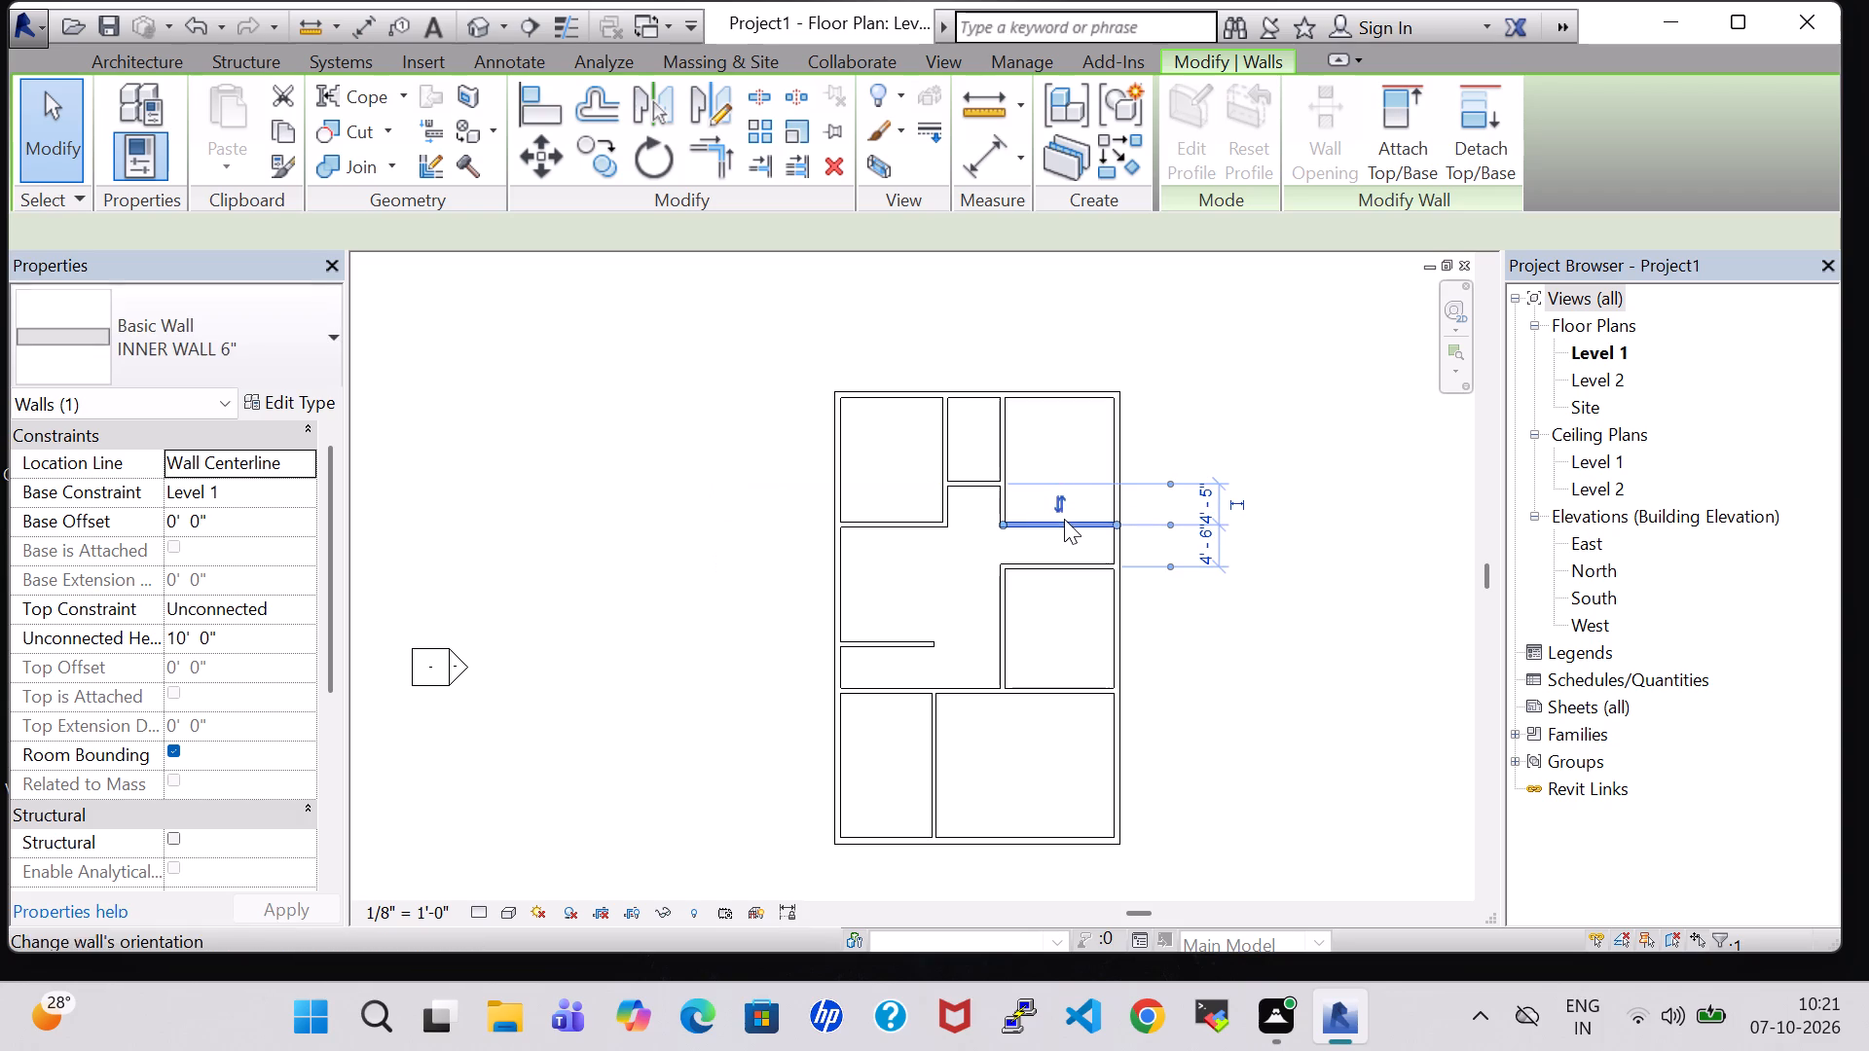
click(1316, 540)
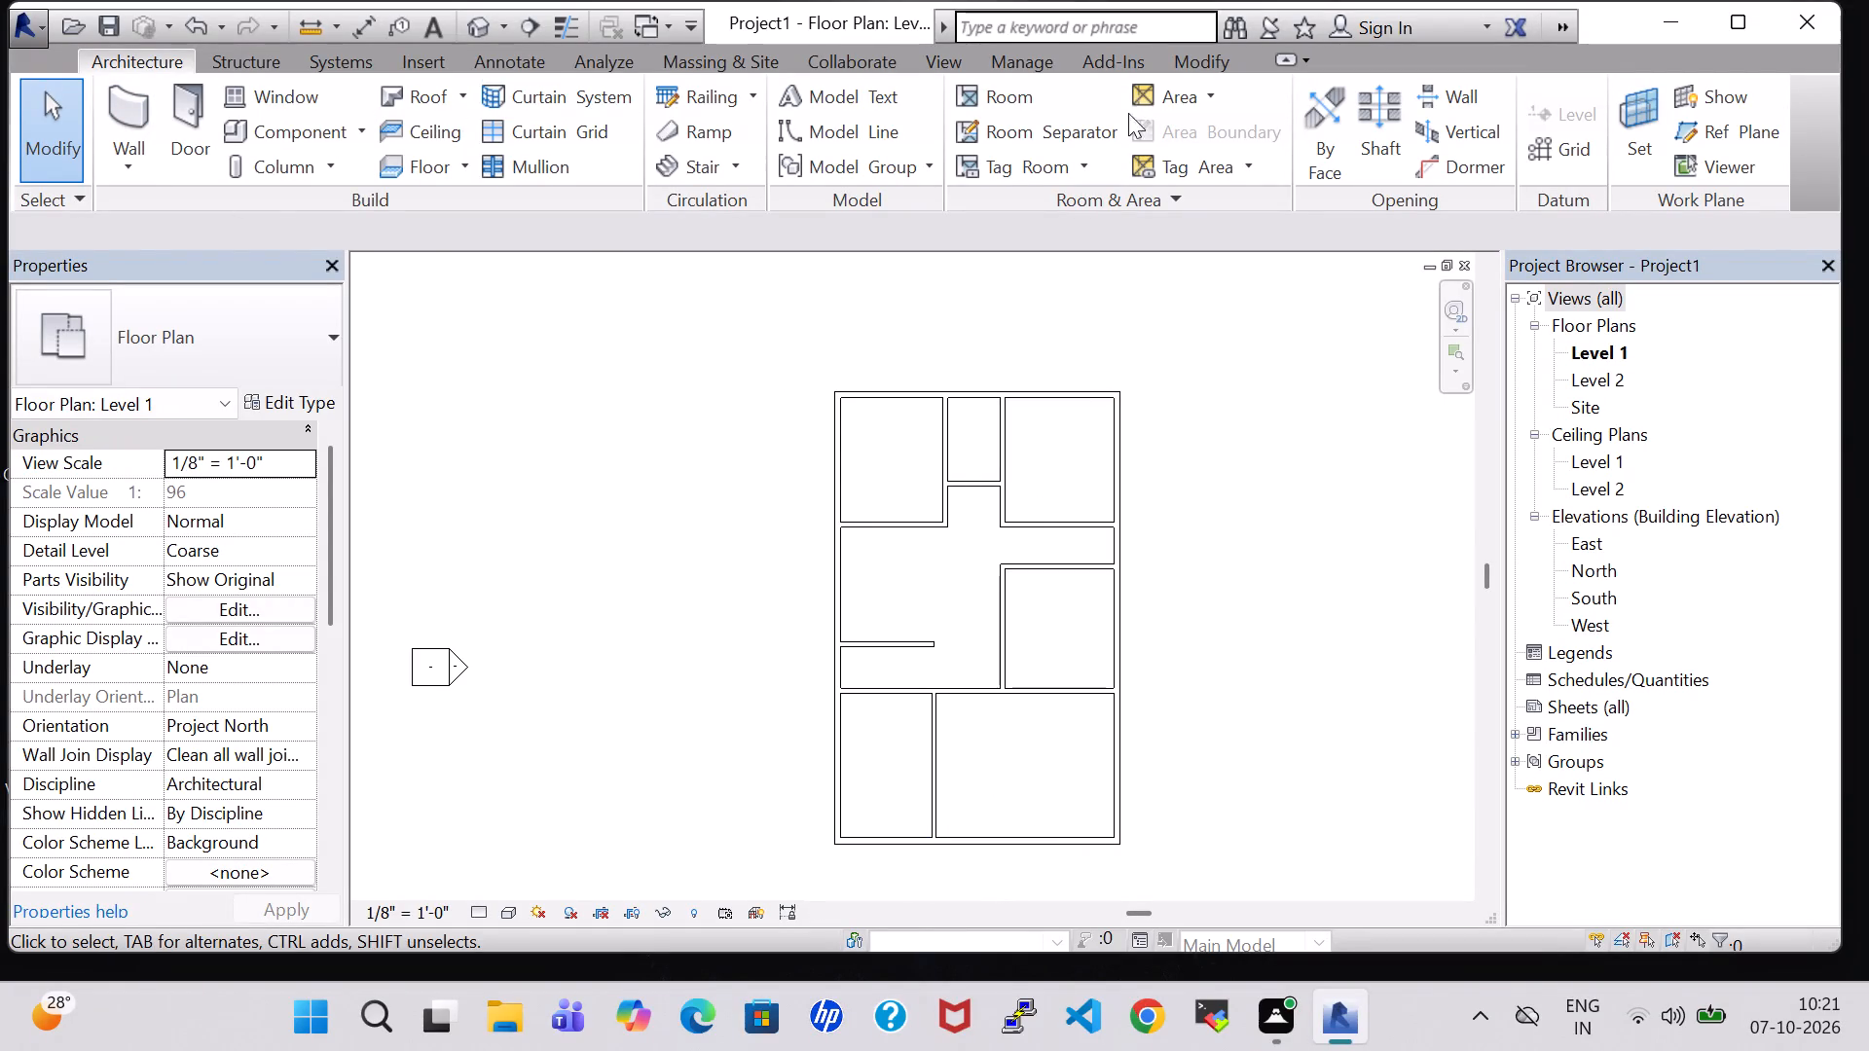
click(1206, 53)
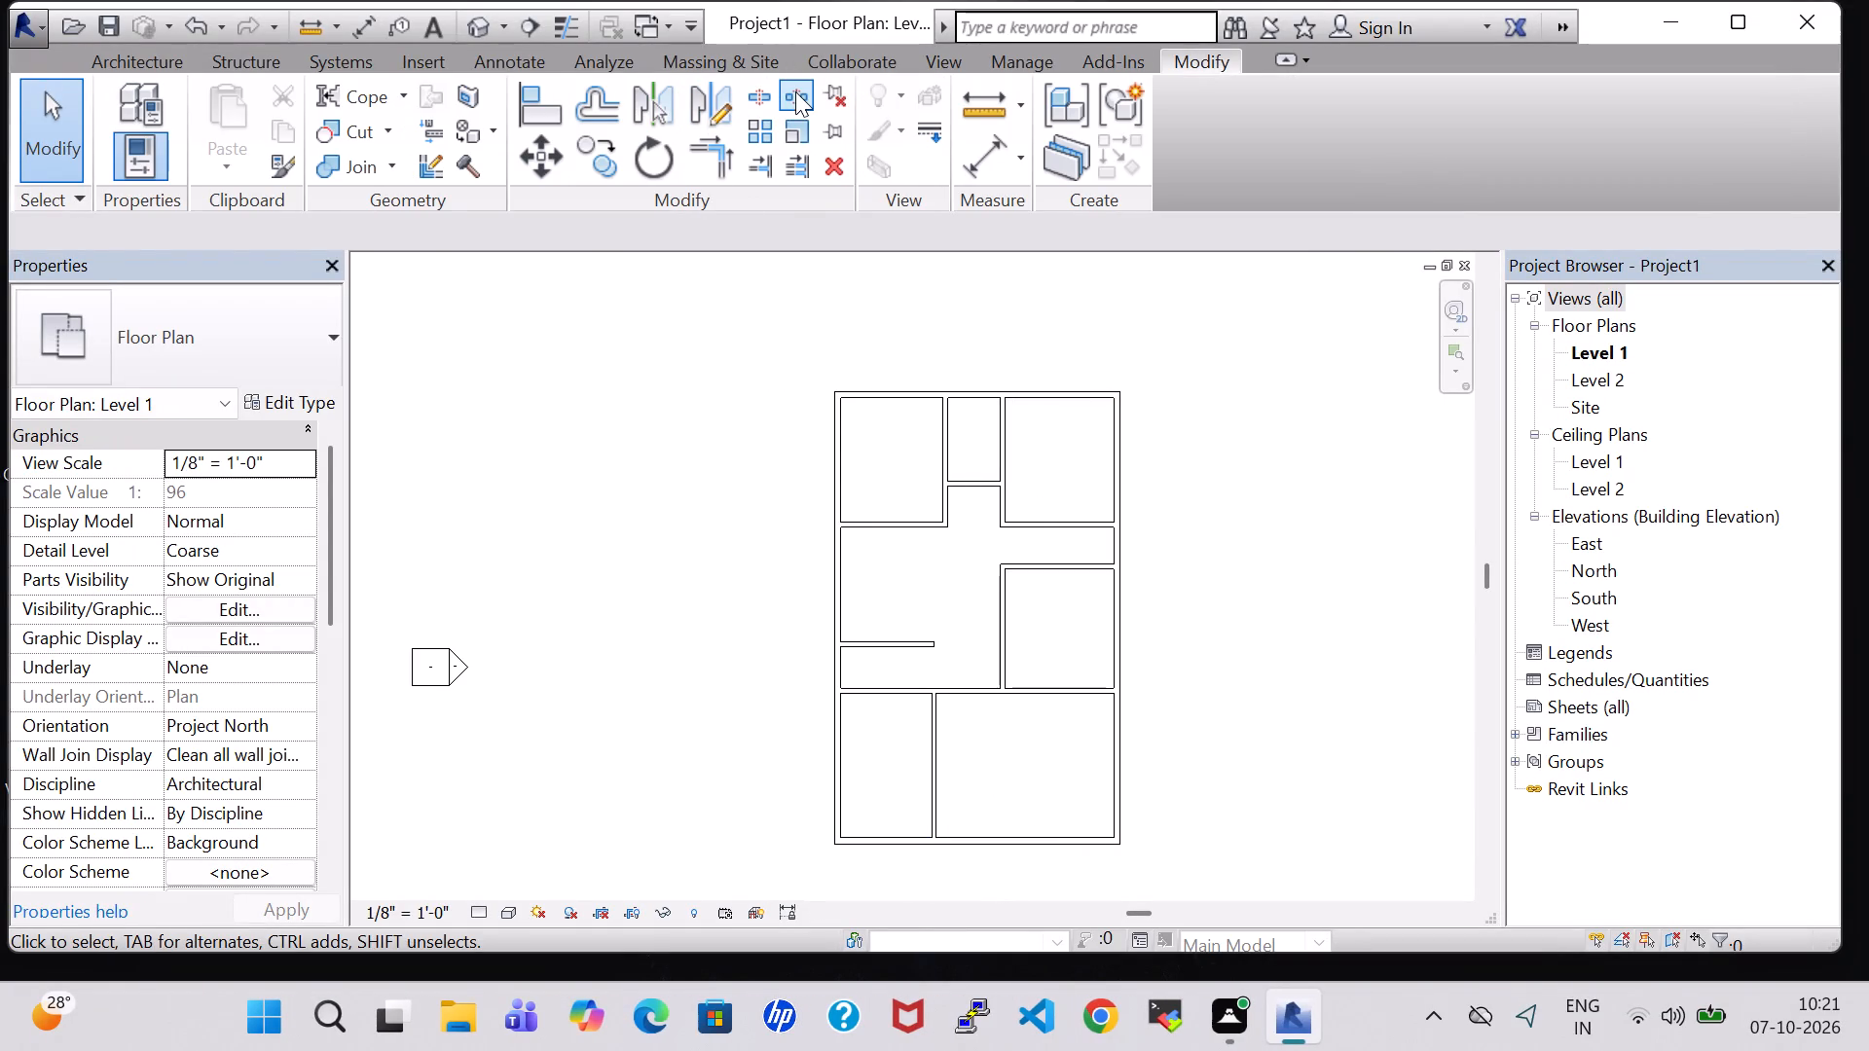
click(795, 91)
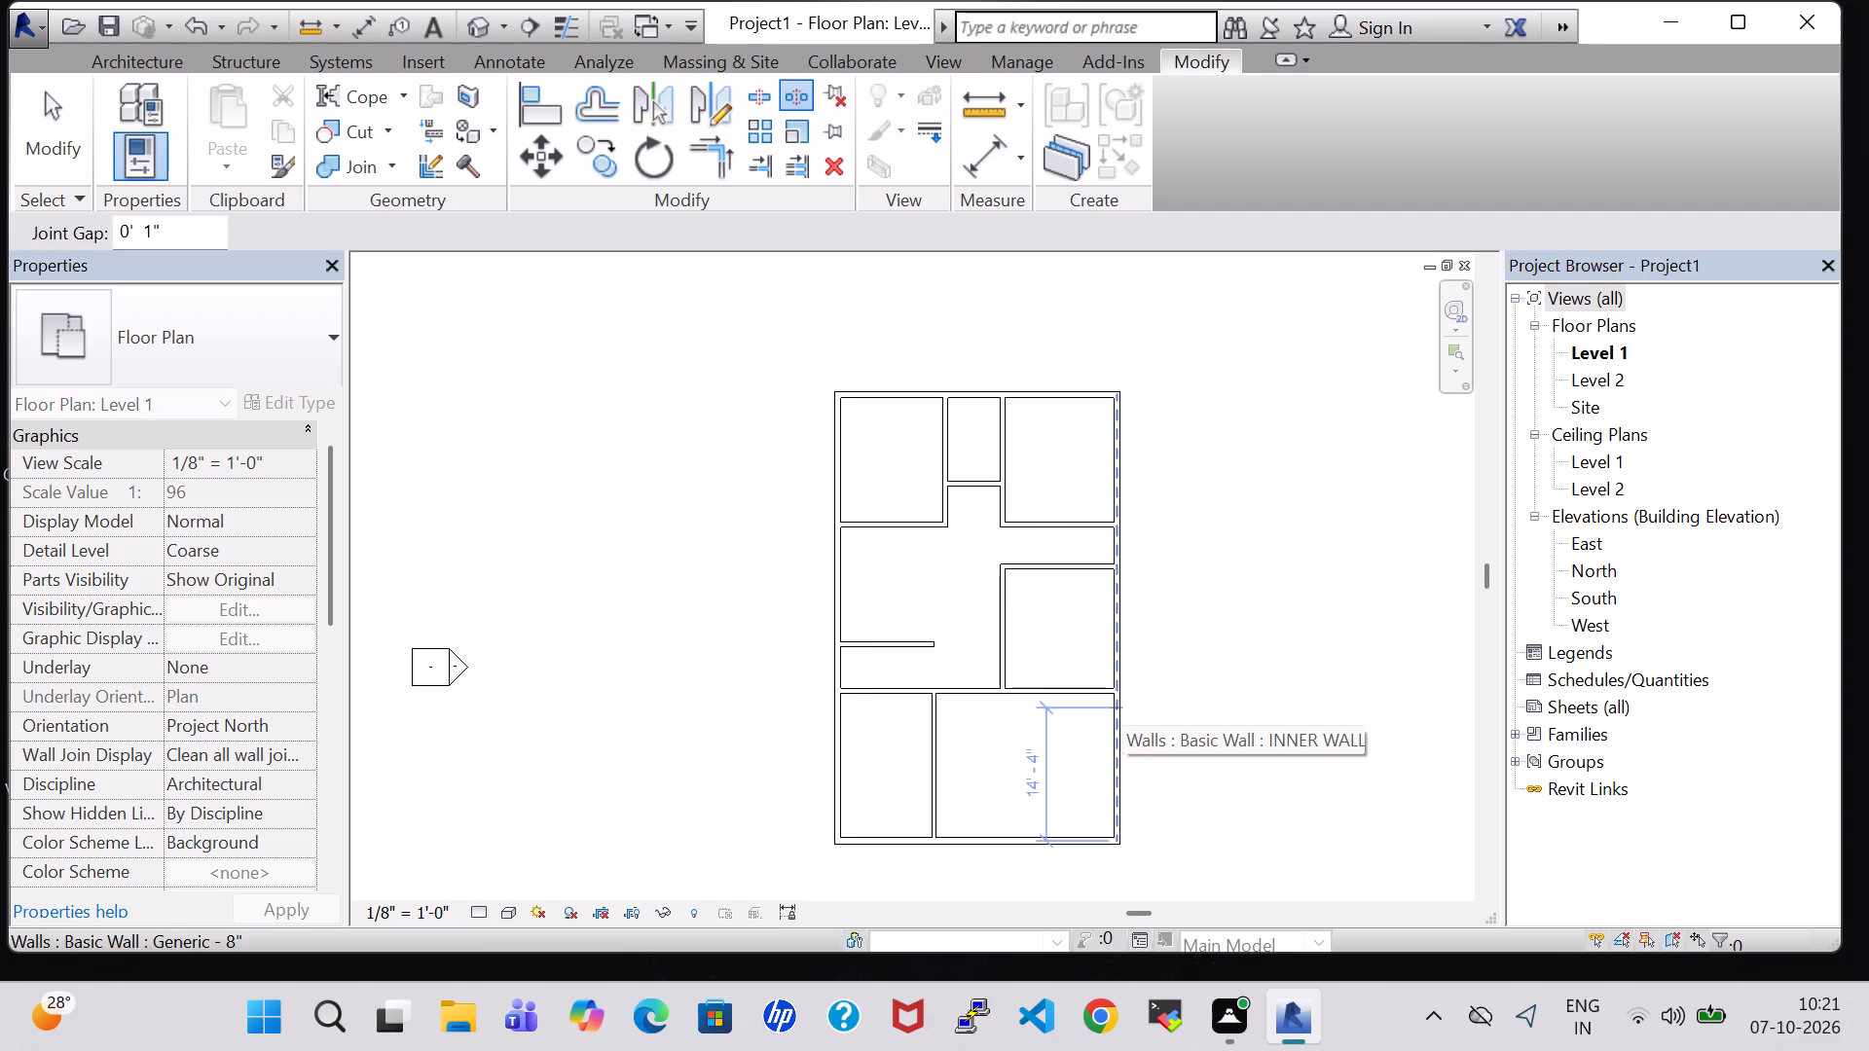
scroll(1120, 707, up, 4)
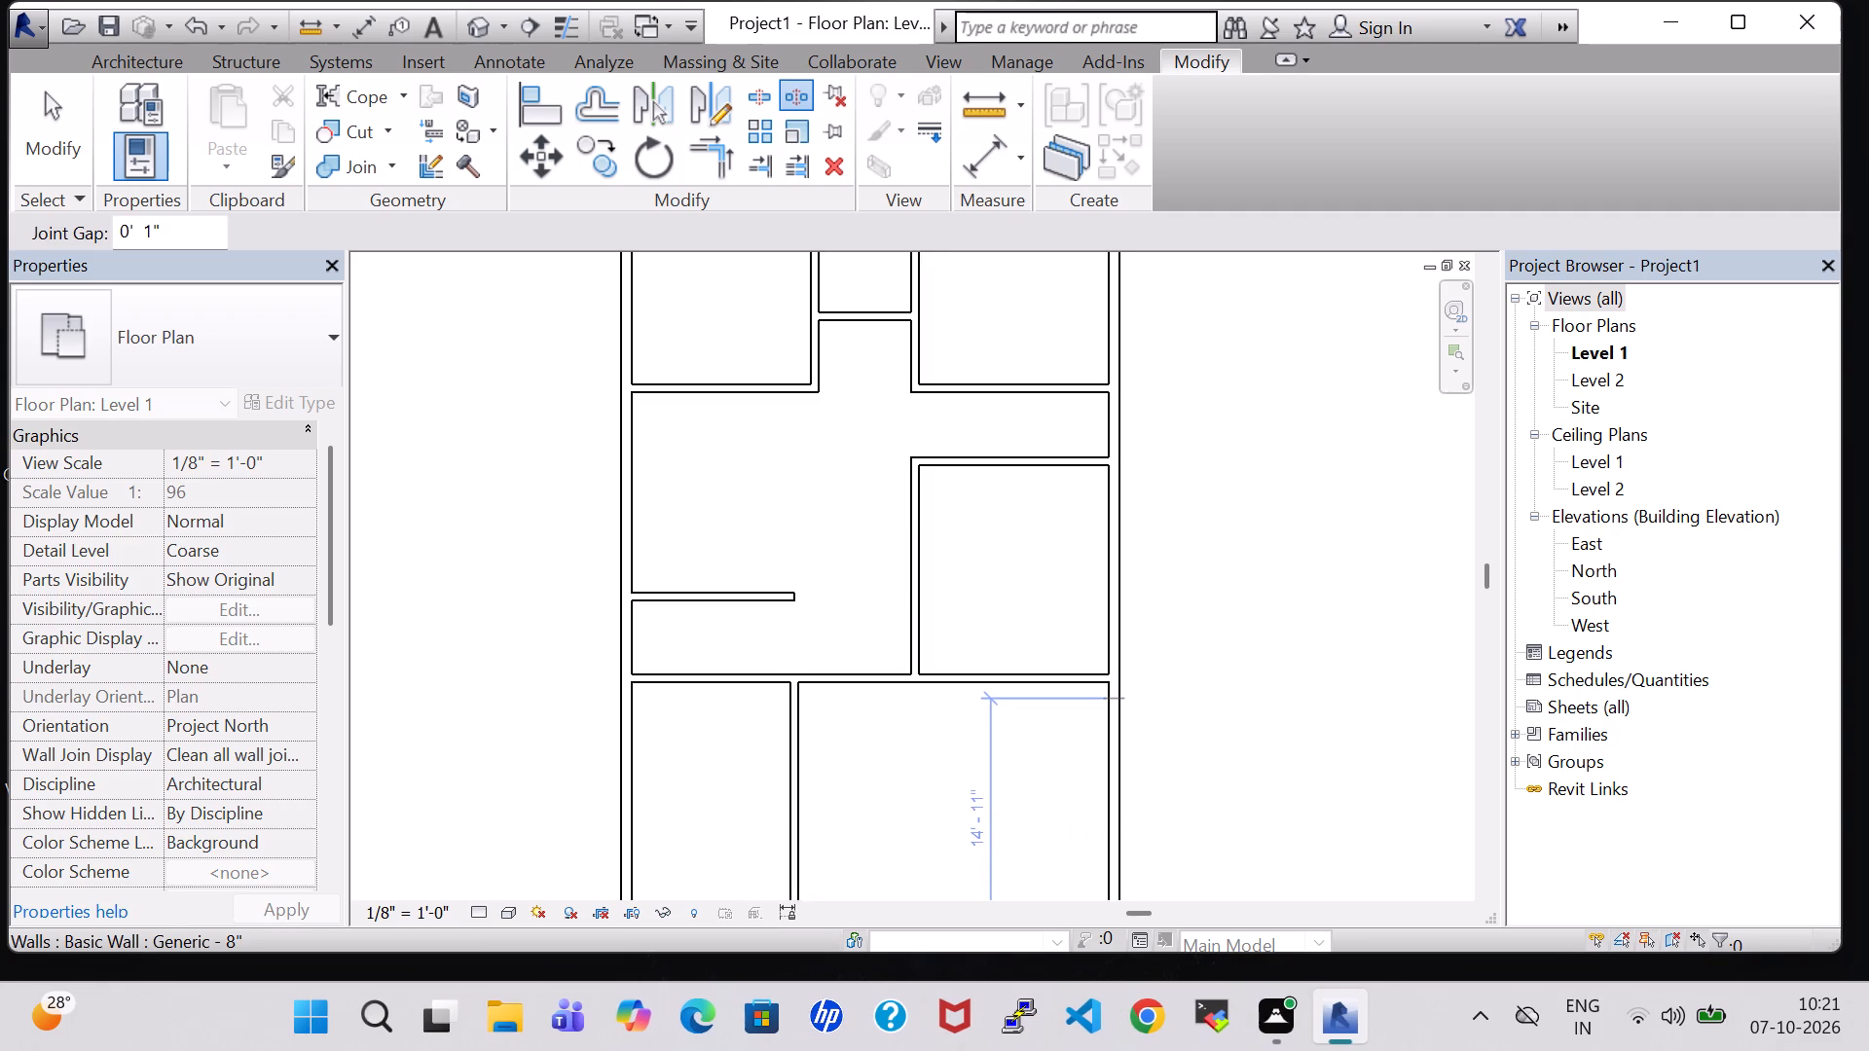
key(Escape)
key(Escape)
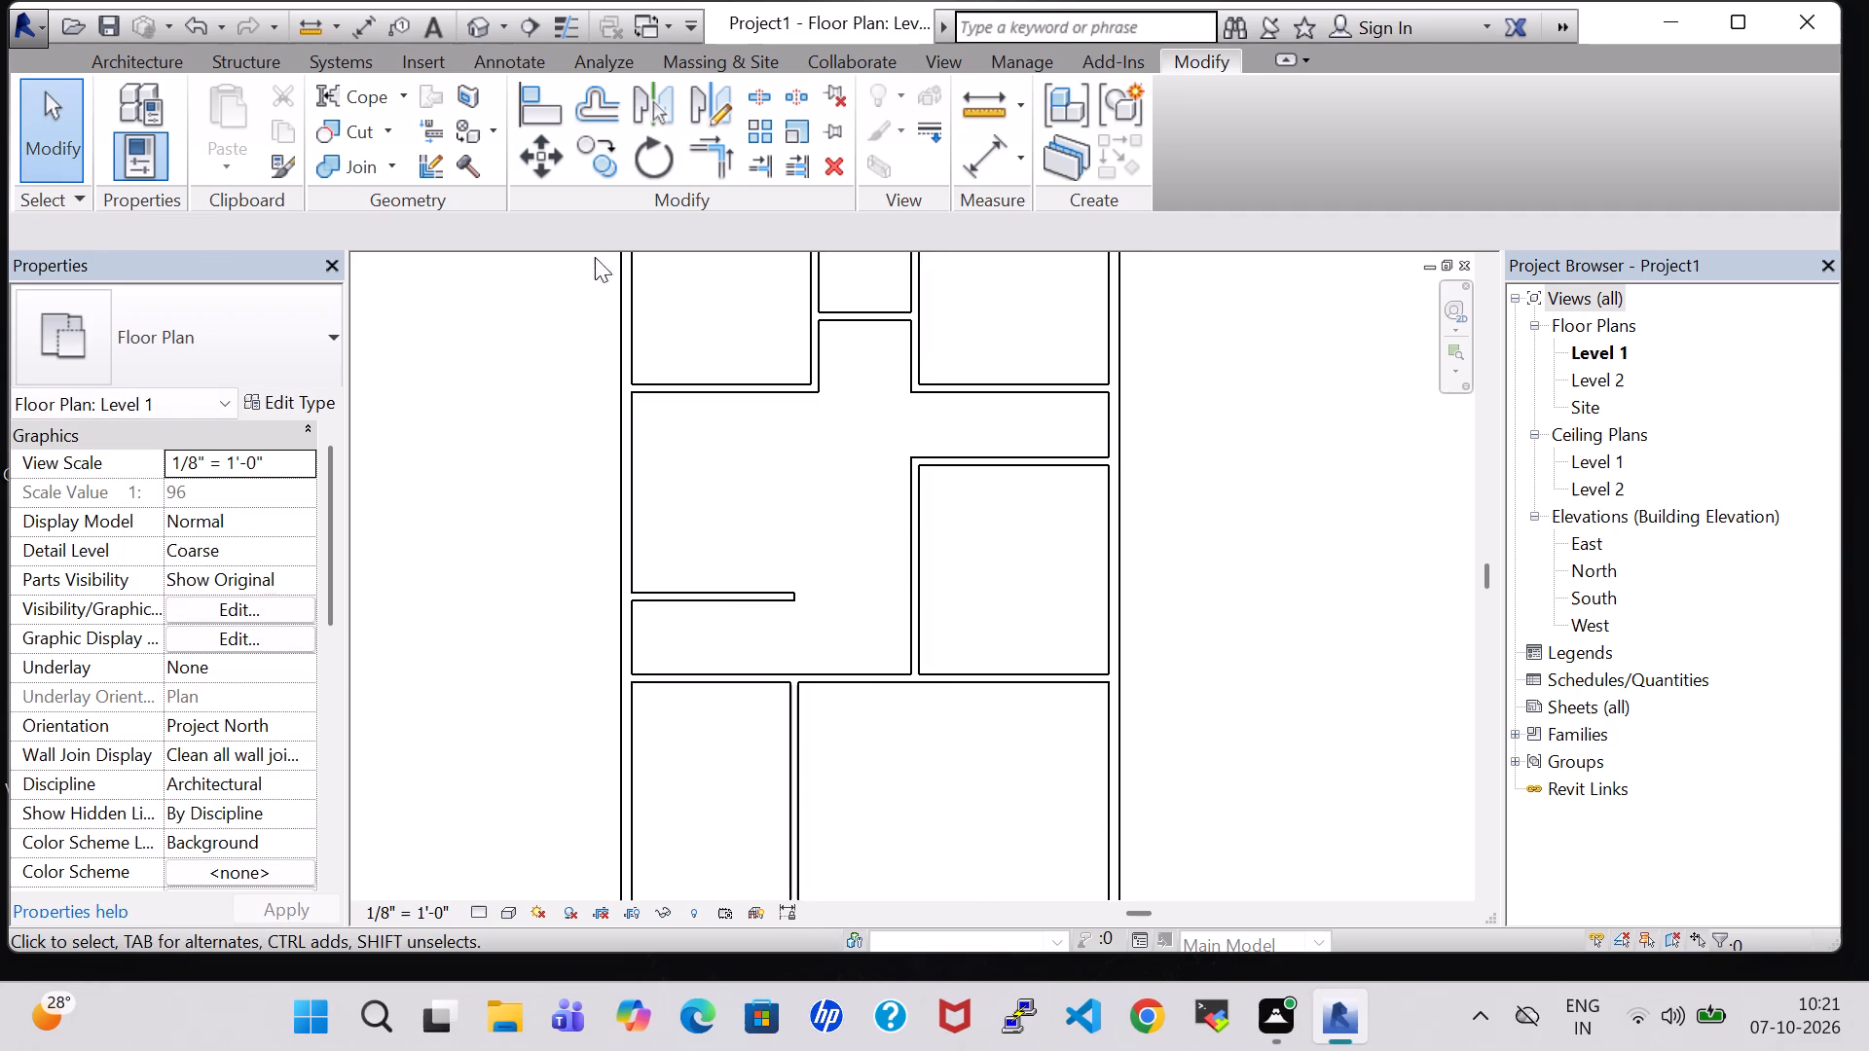
Split the east exterior wall just below the east room's south wall, and the south exterior wall about 11'-0" from the west wall.
click(772, 96)
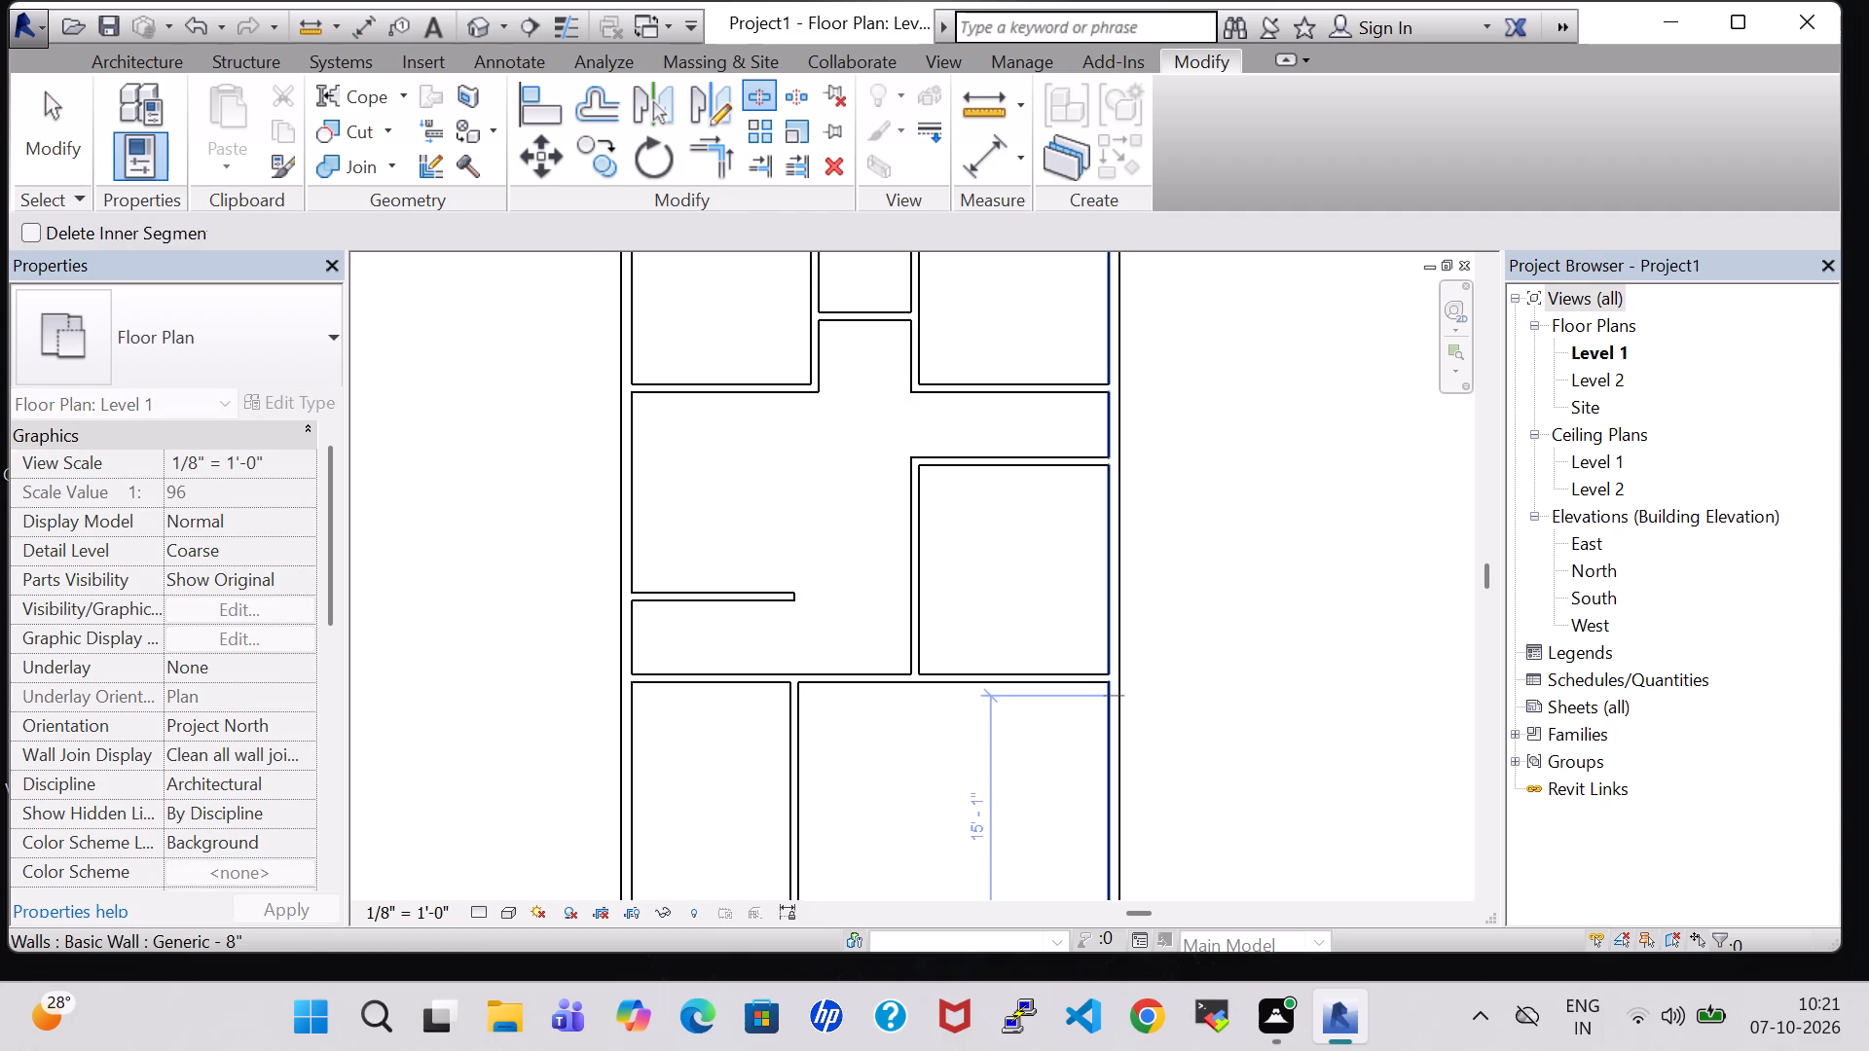
scroll(1108, 696, up, 6)
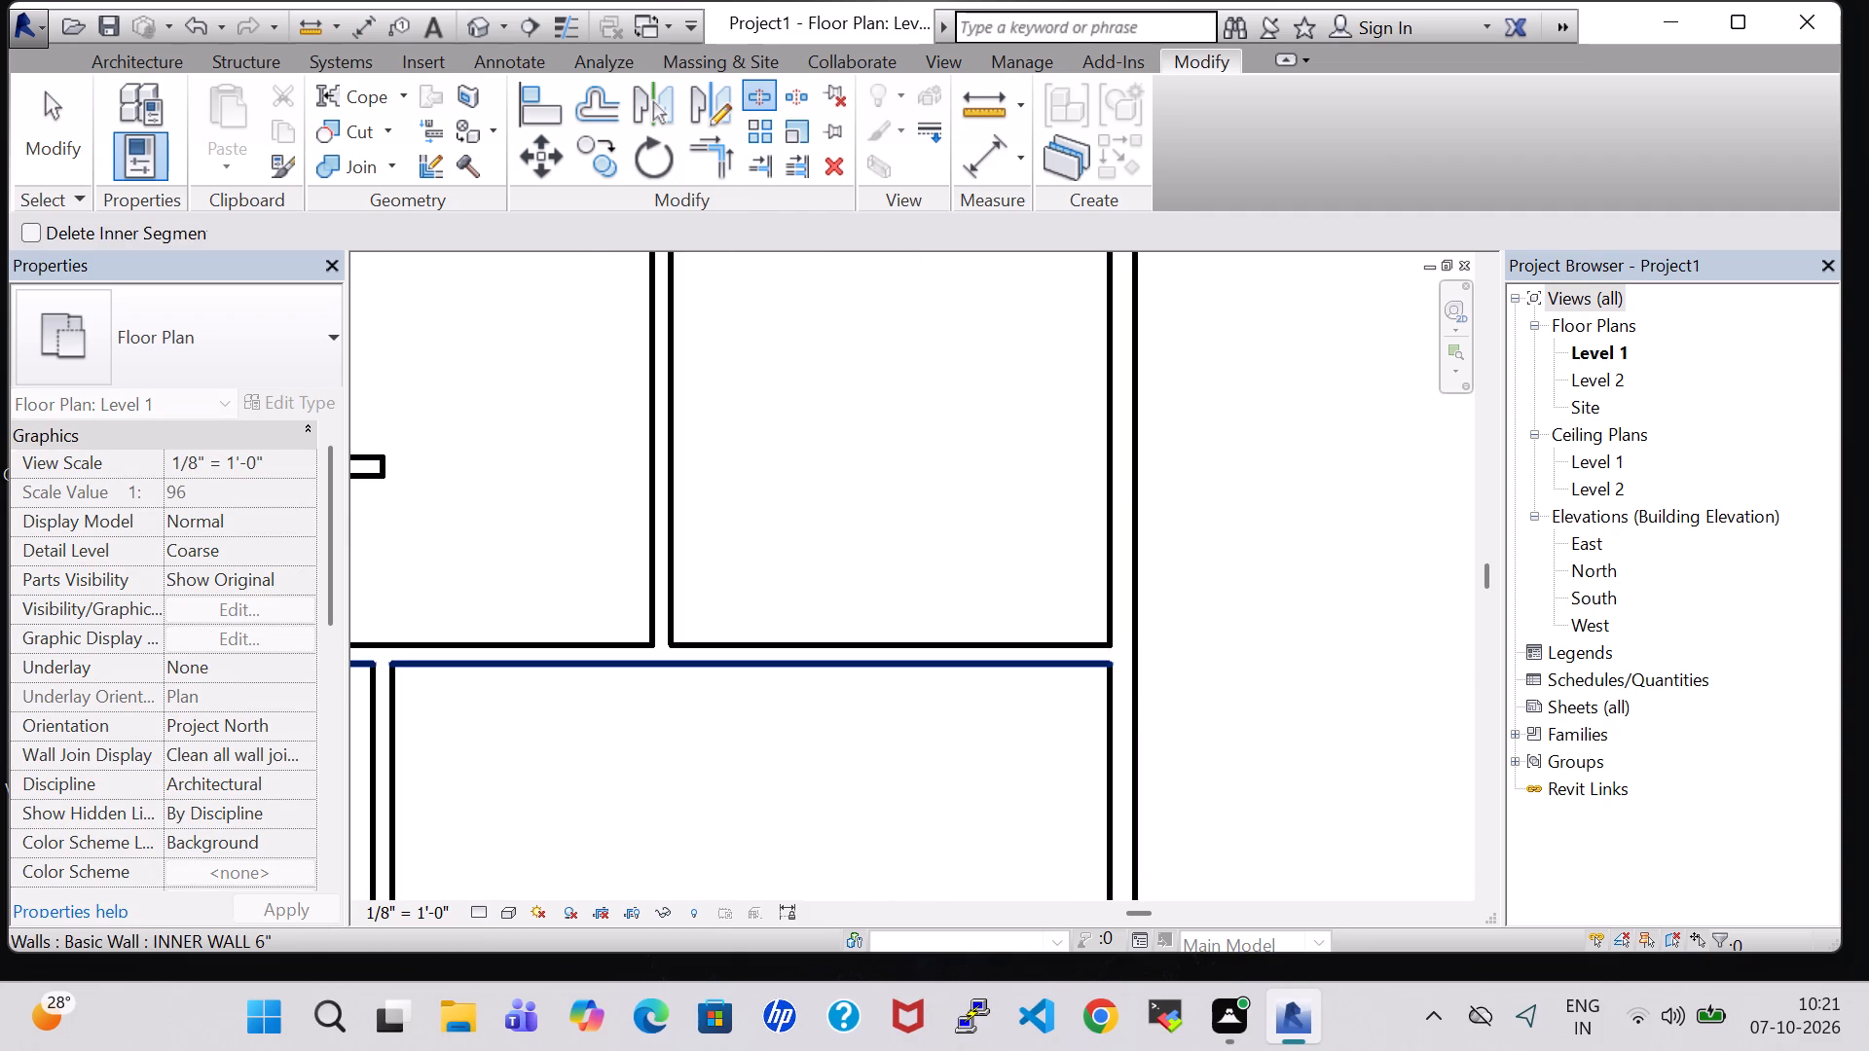
click(1108, 675)
scroll(1123, 764, down, 7)
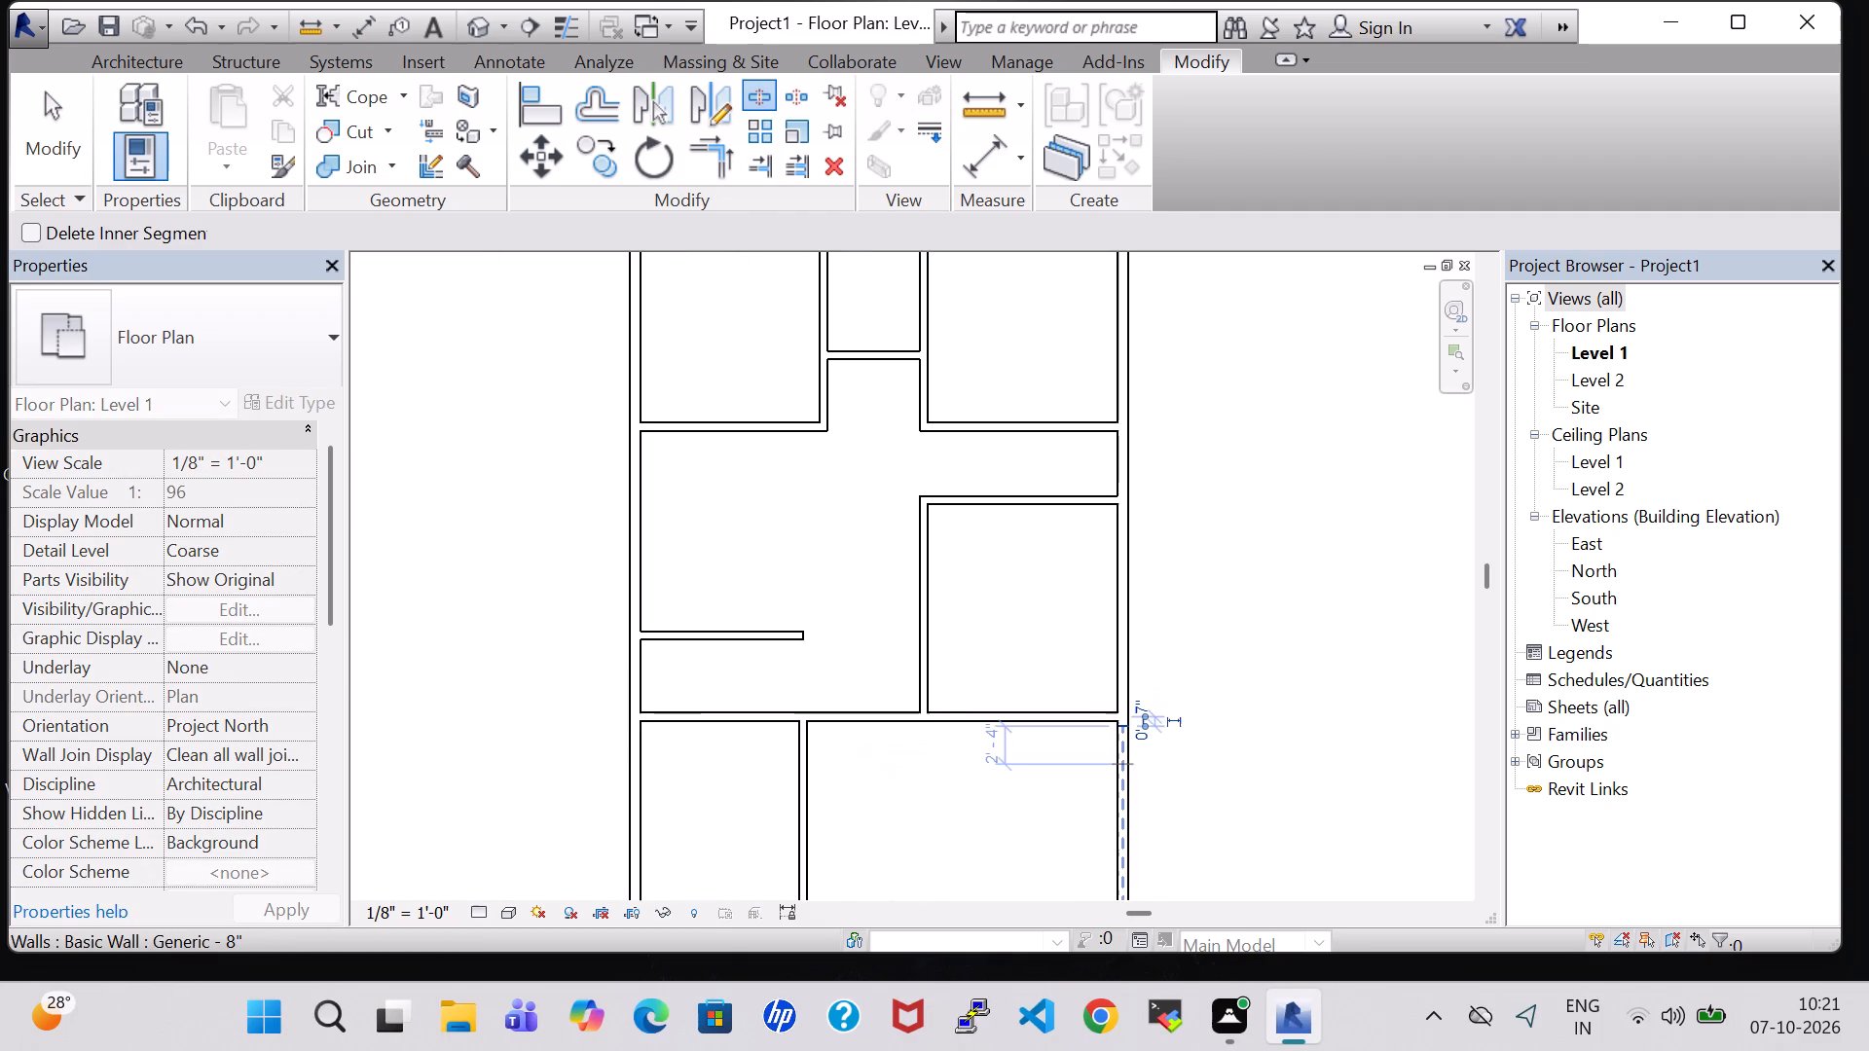
middle_drag(1123, 764, 1160, 468)
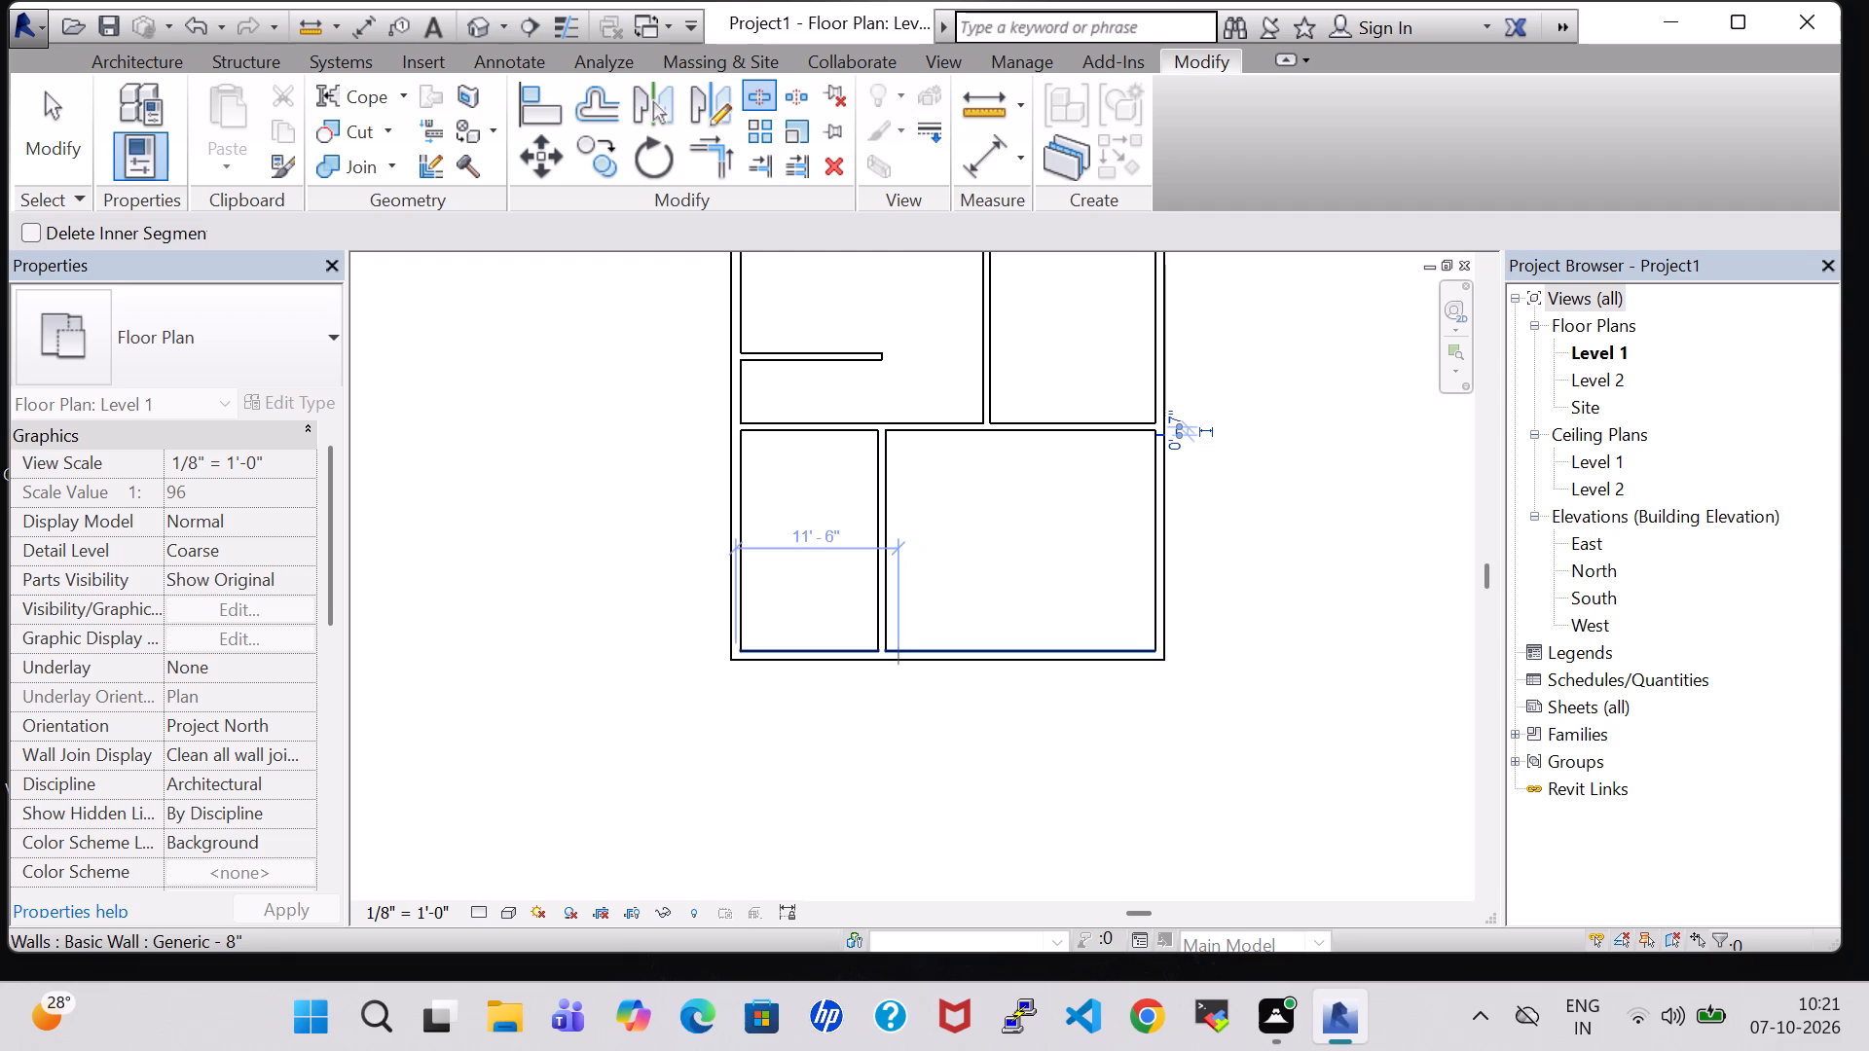
scroll(902, 648, up, 6)
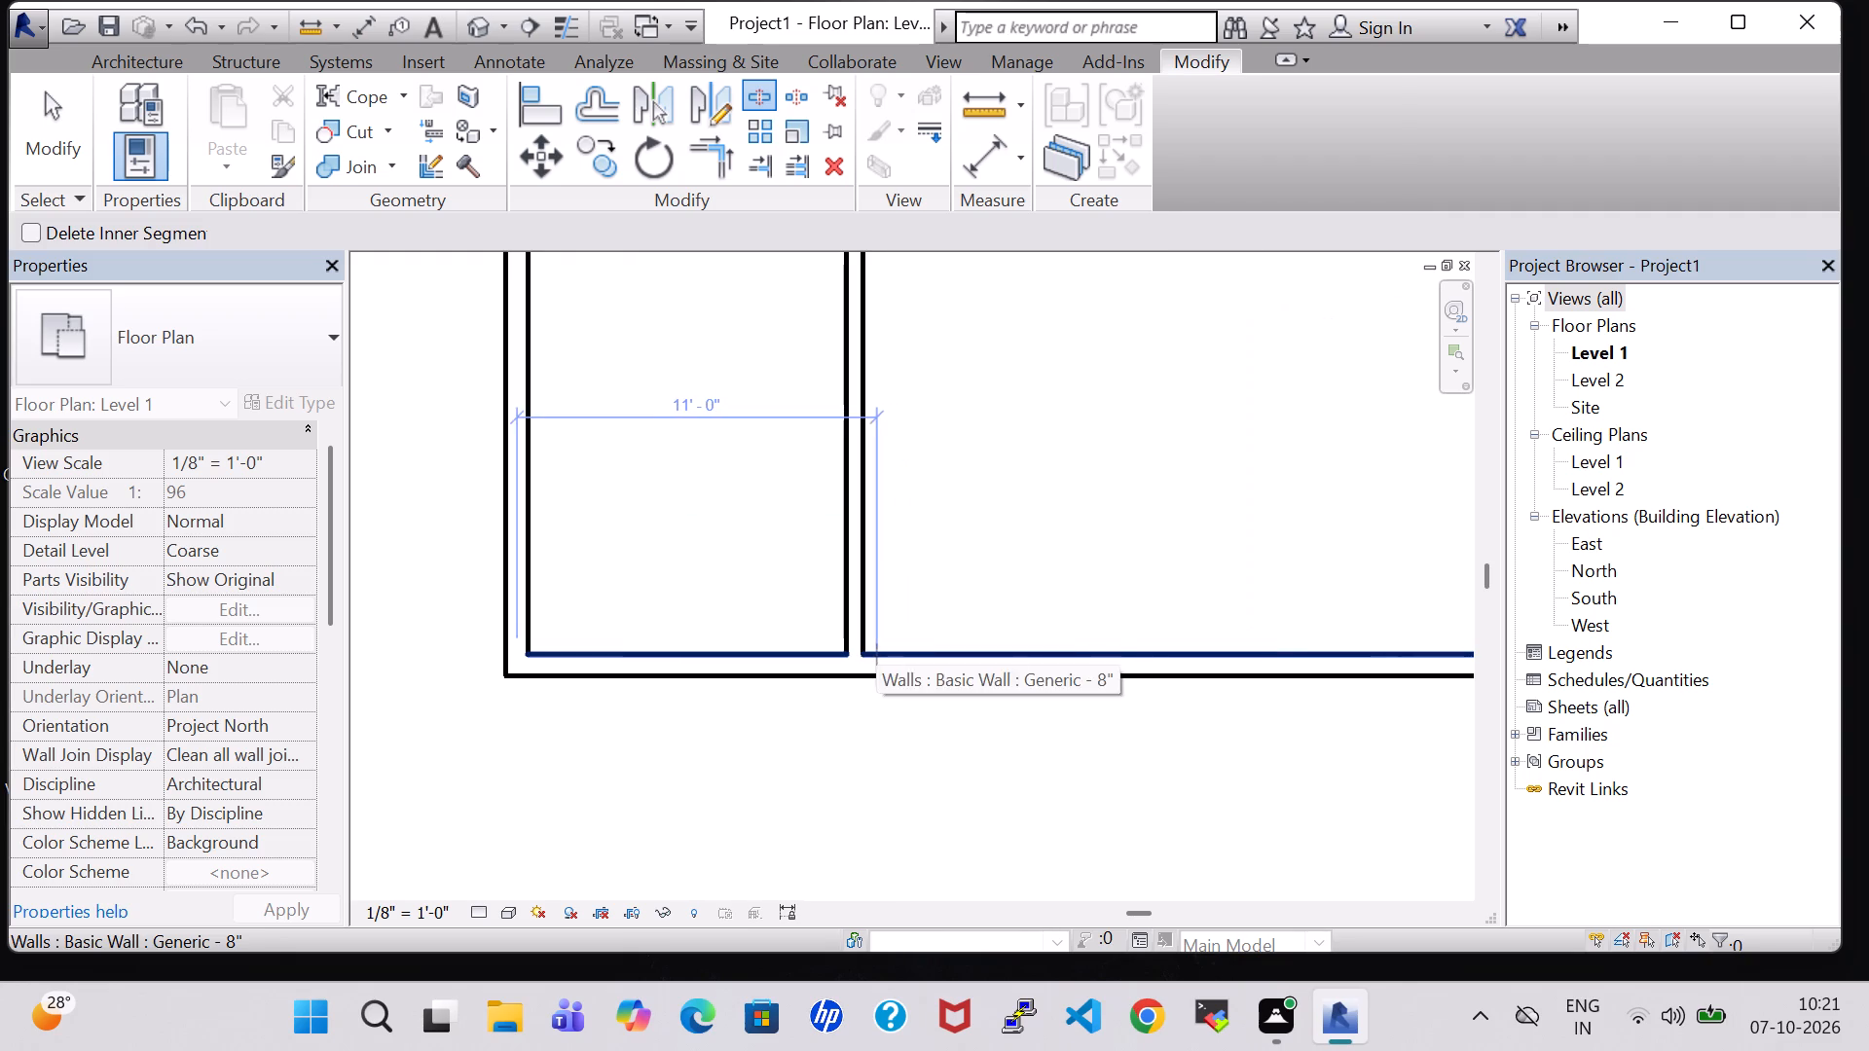
click(876, 647)
key(Escape)
key(Escape)
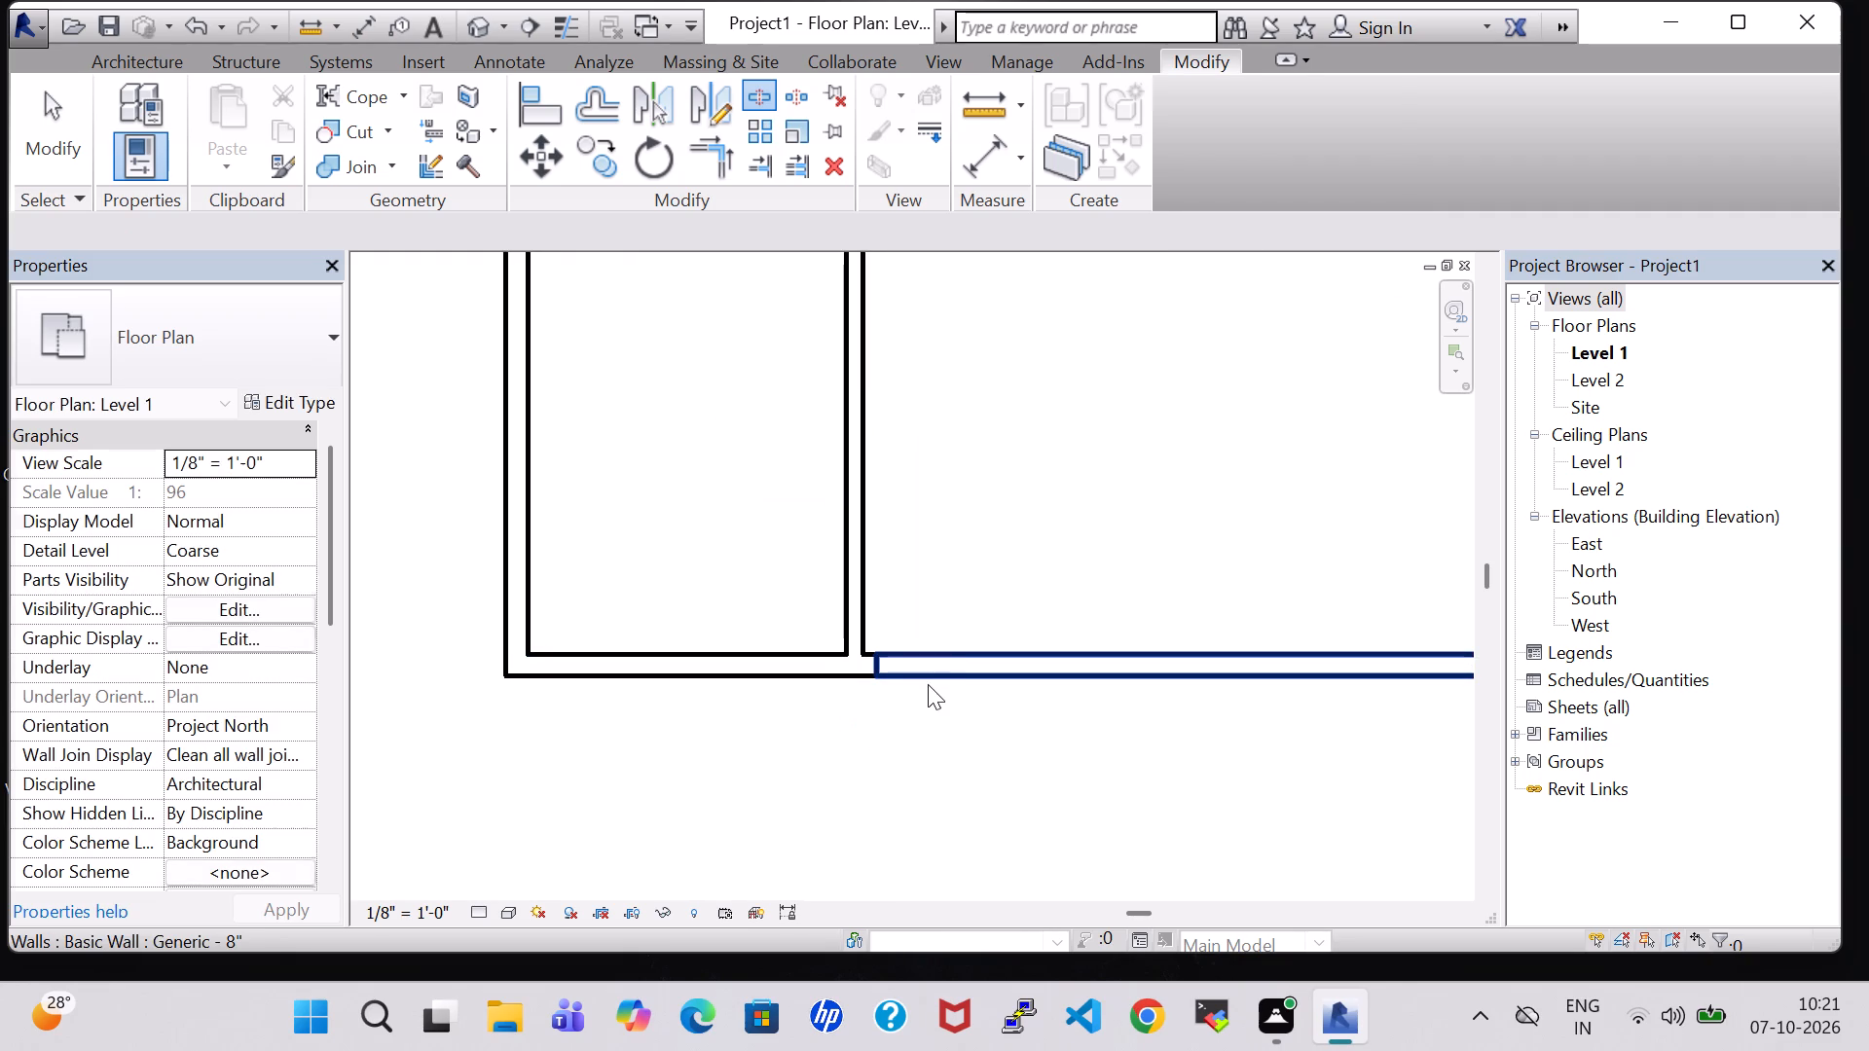
Delete the split-off south and east exterior wall segments around the open southeast area.
click(956, 665)
key(Delete)
scroll(956, 665, up, 1)
scroll(956, 665, down, 2)
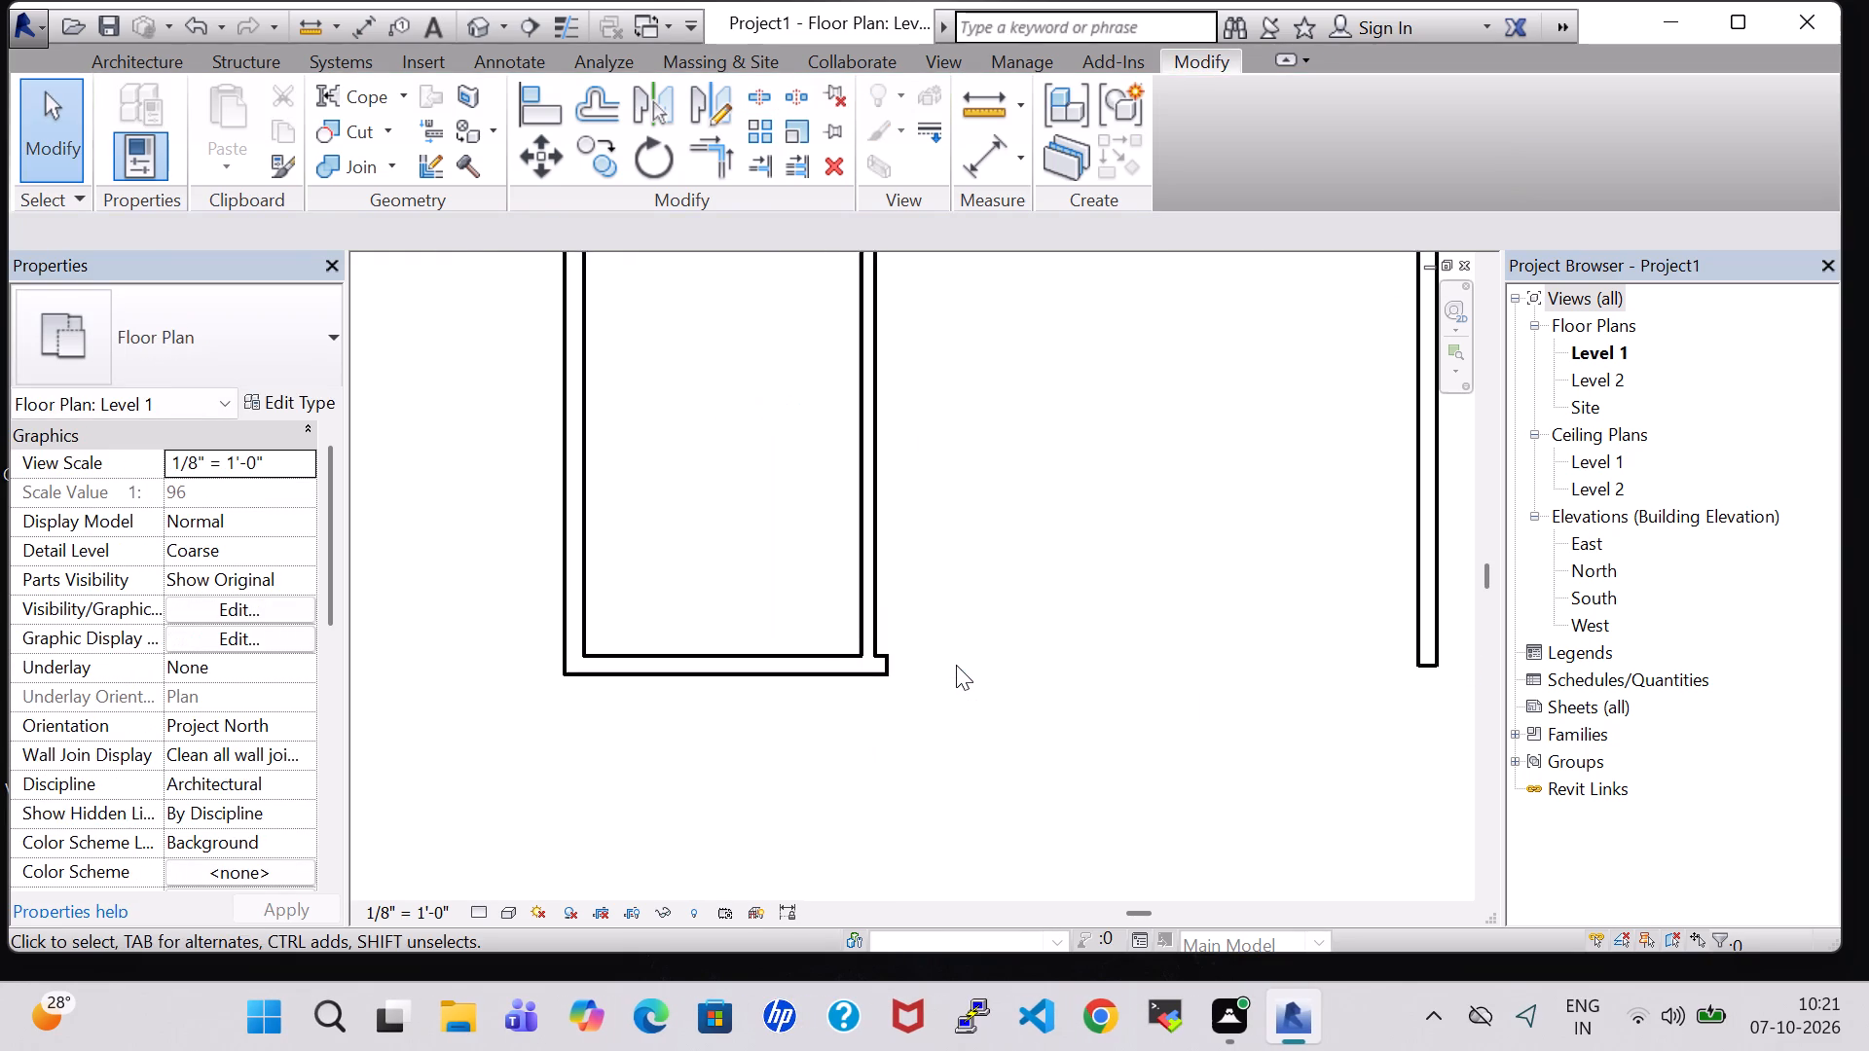
scroll(956, 665, down, 2)
click(1299, 560)
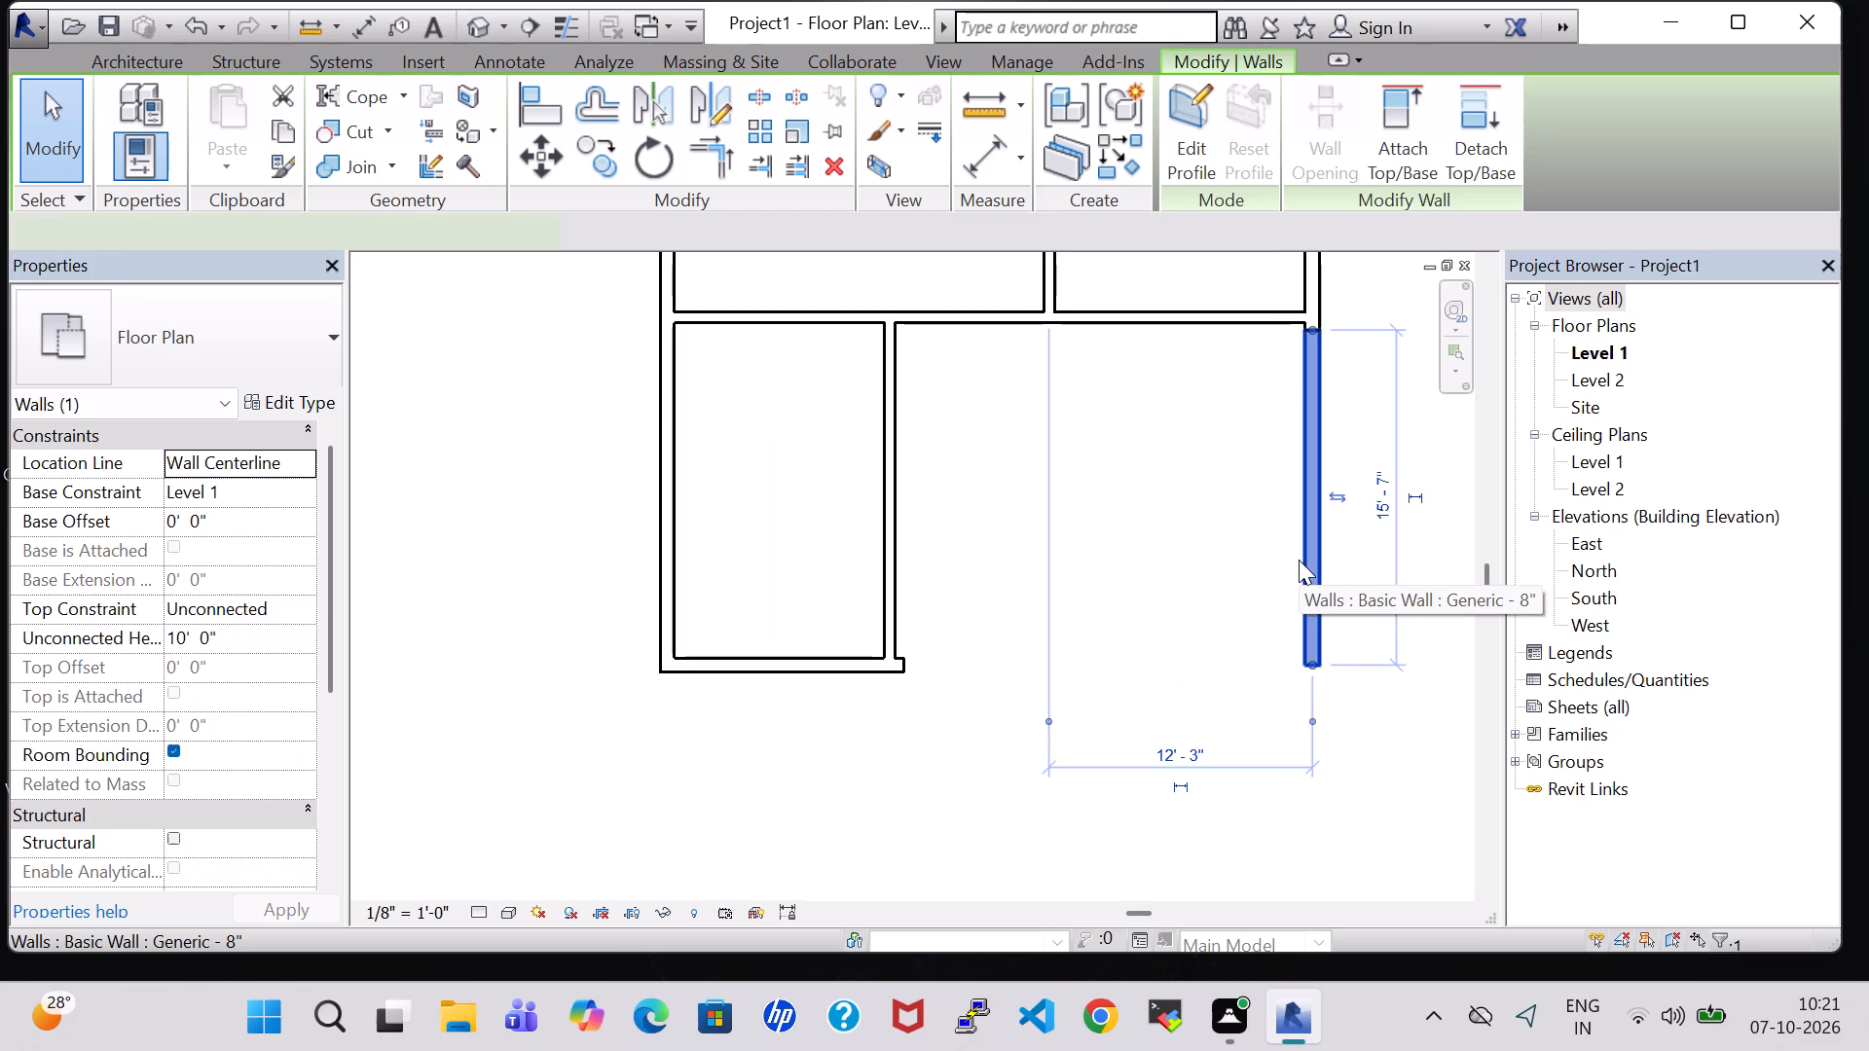
key(Delete)
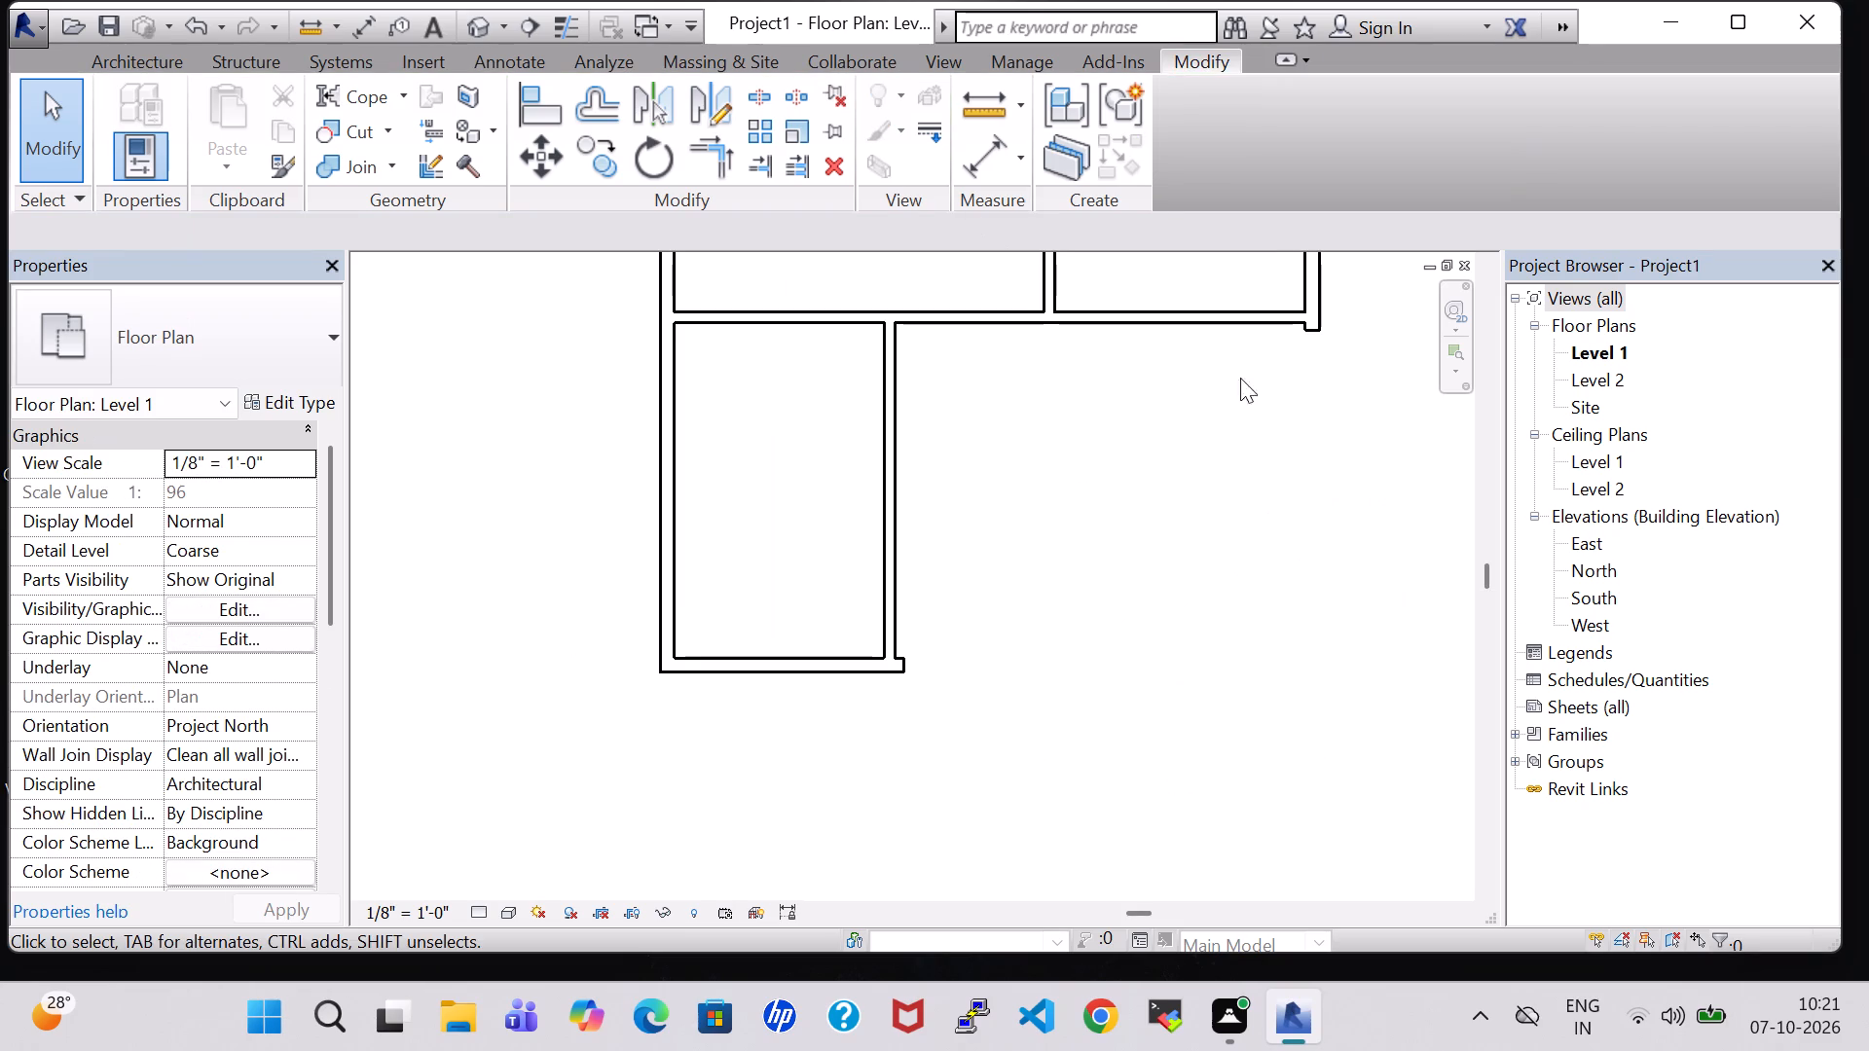
Nudge the east exterior wall's cut end north to about 15'-10" from the south exterior wall, flush with the inner wall.
click(1309, 331)
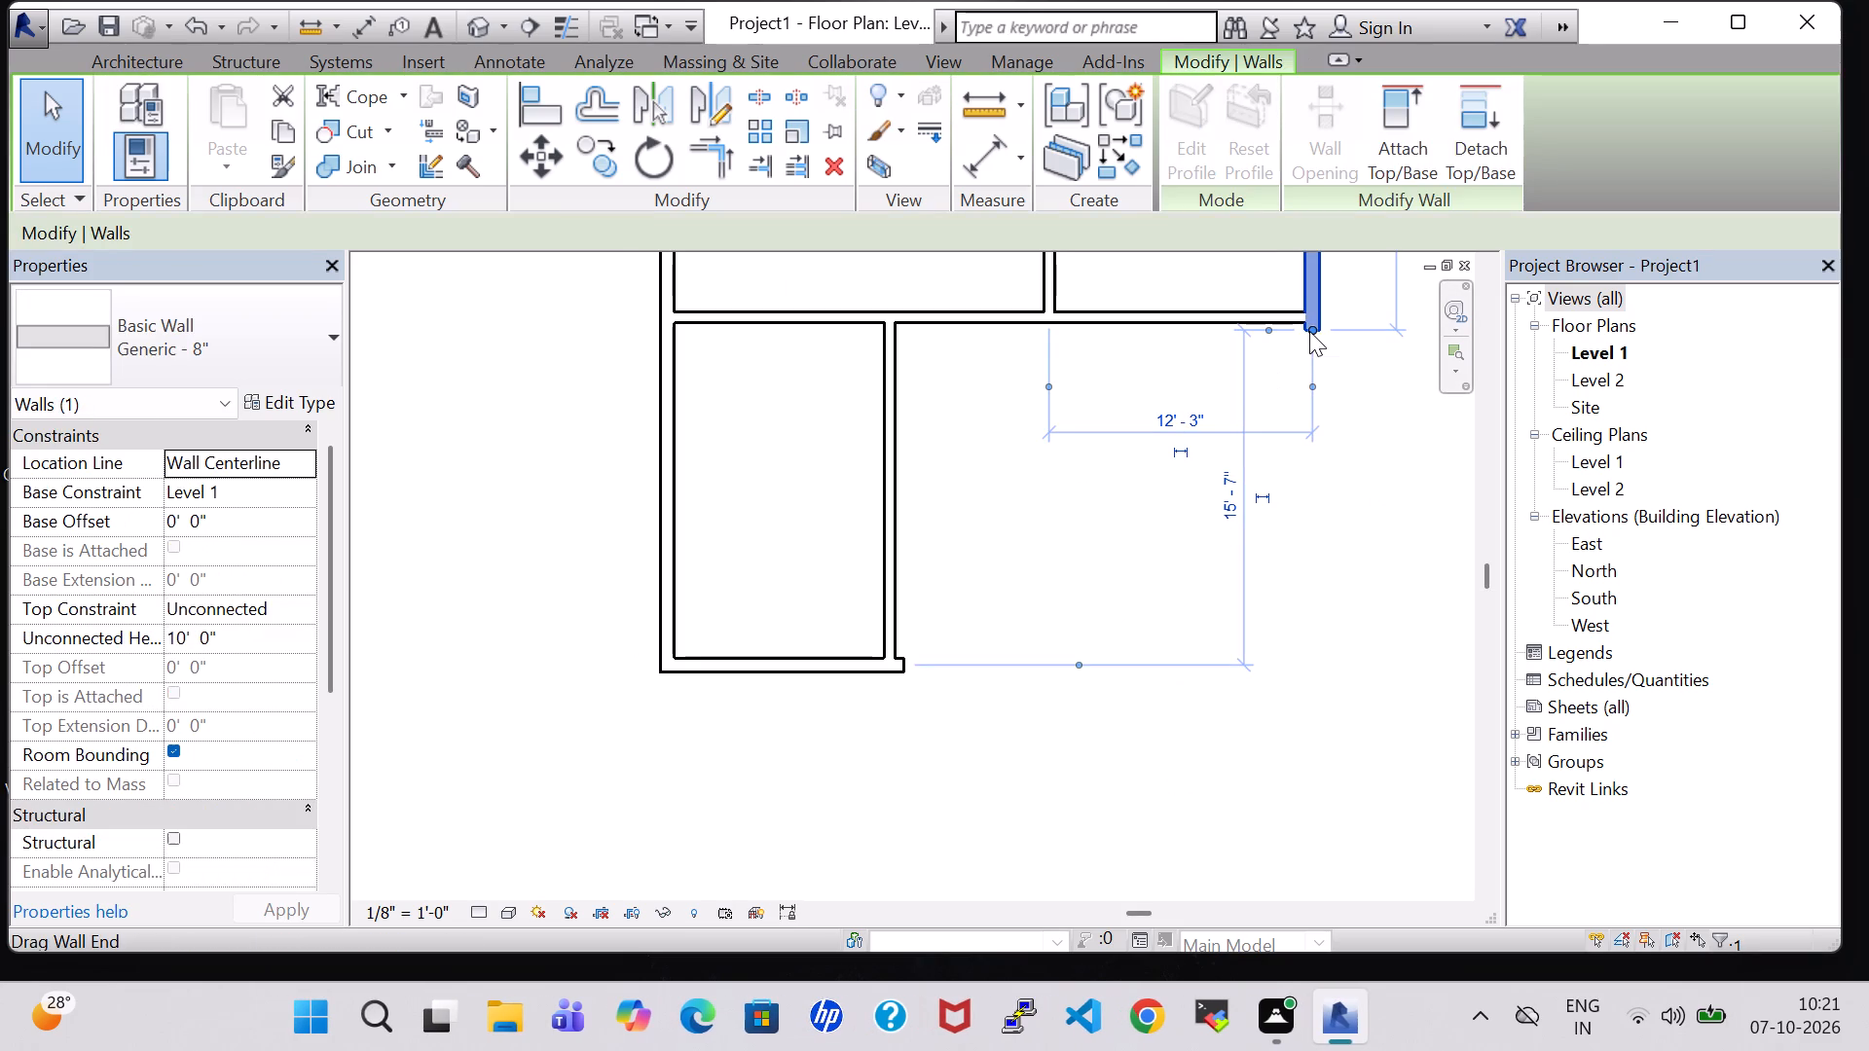
key(Up)
click(1330, 377)
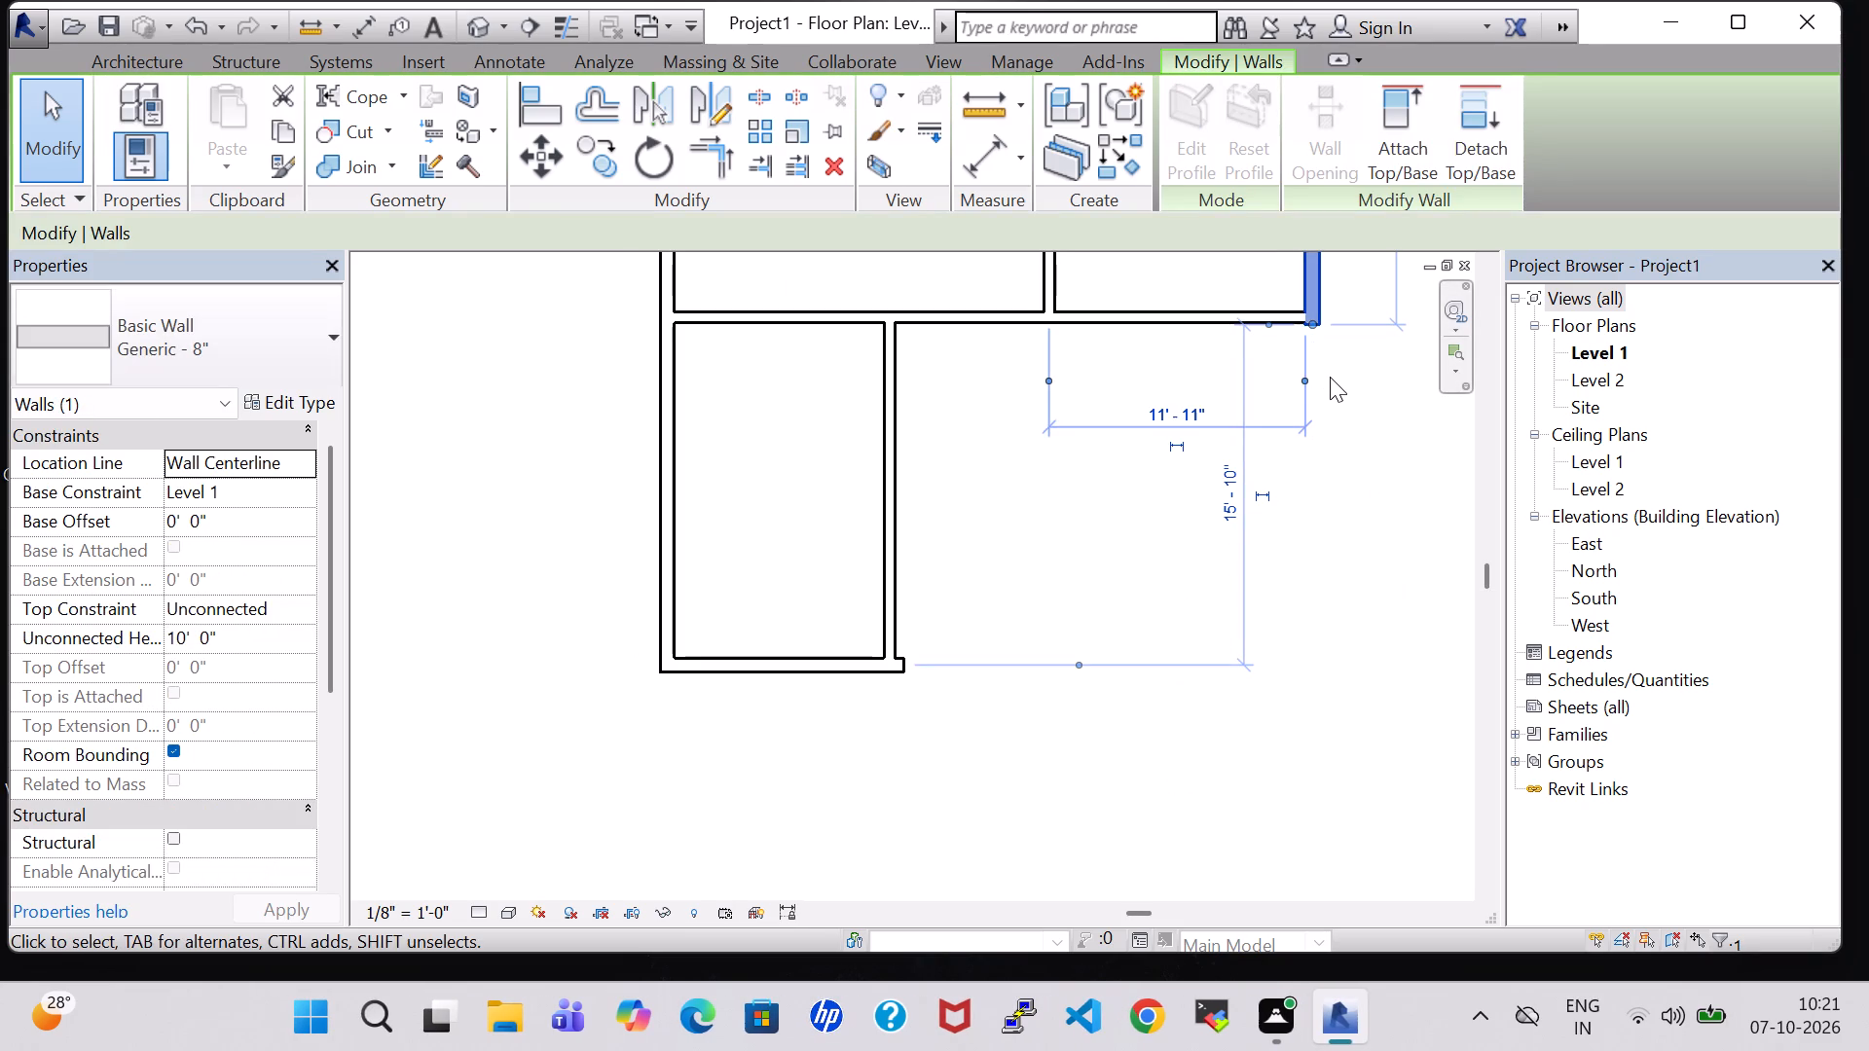
click(1339, 382)
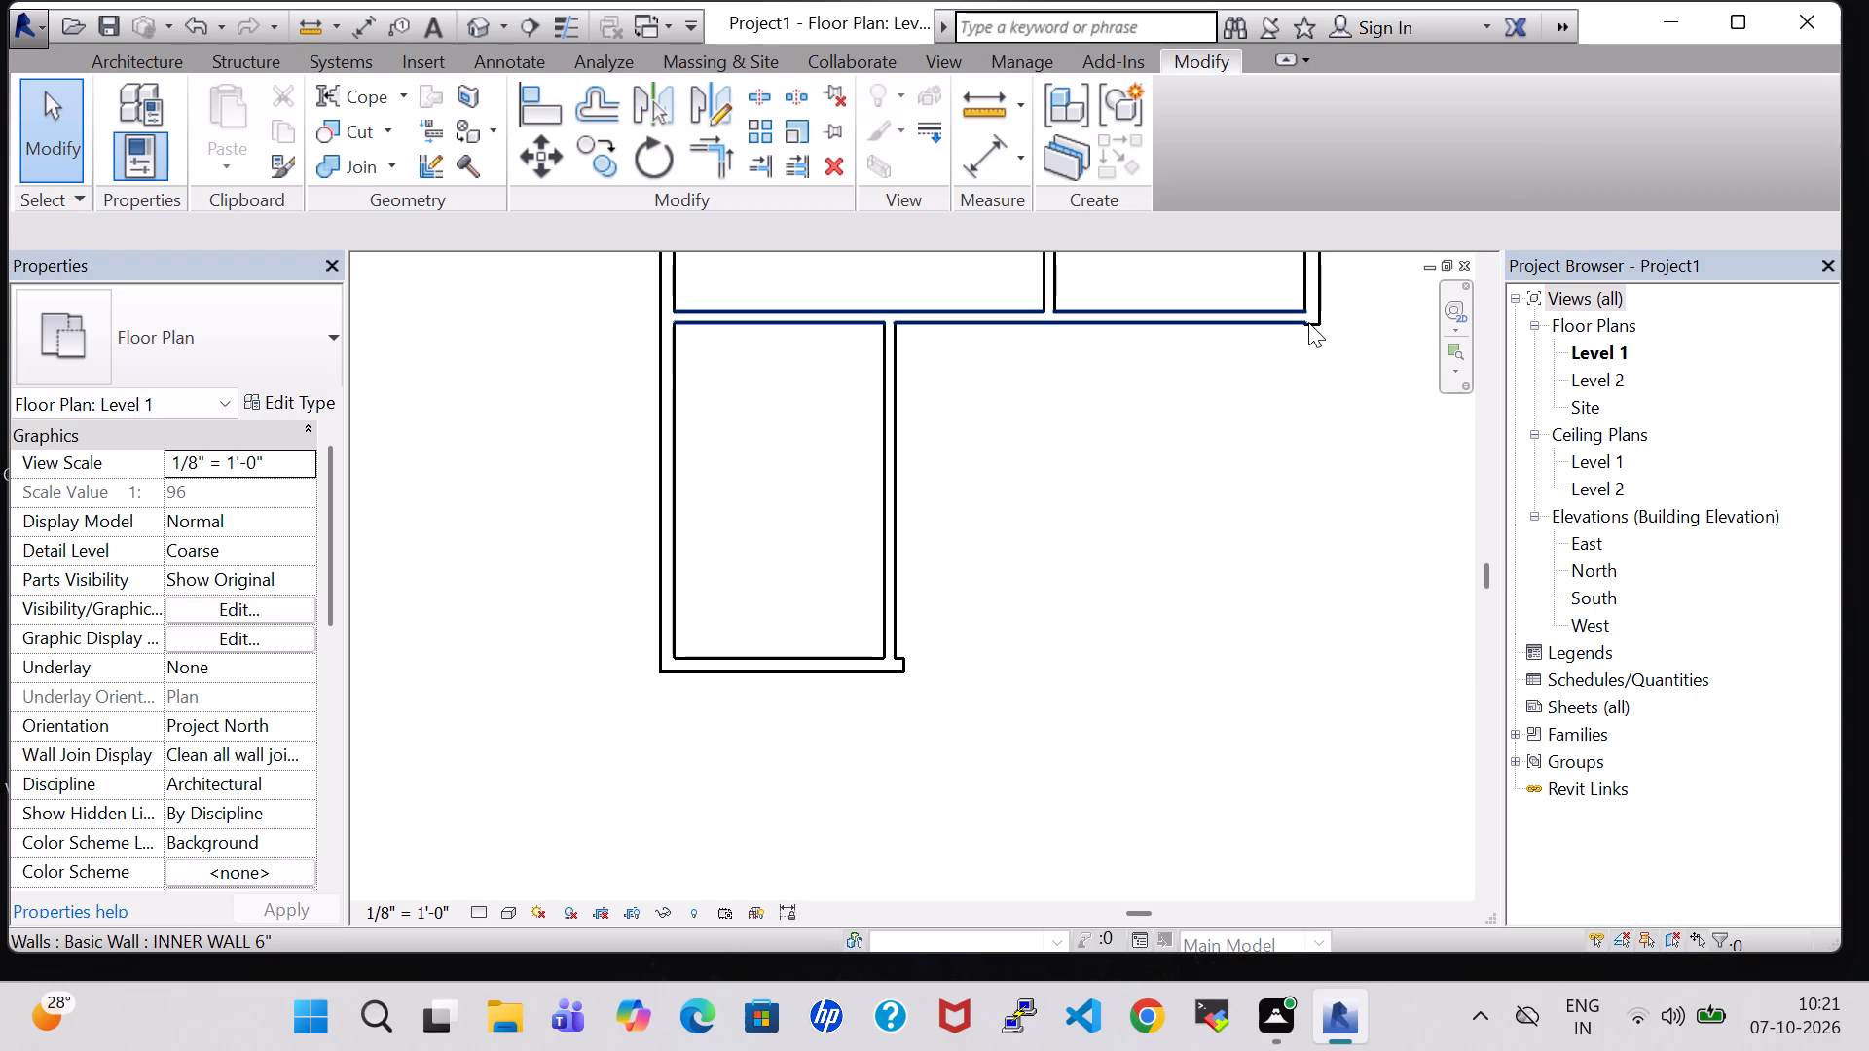
Nudge the east exterior wall's cut end slightly north and the south exterior wall's cut end west, flush with the adjoining inner walls.
click(1323, 324)
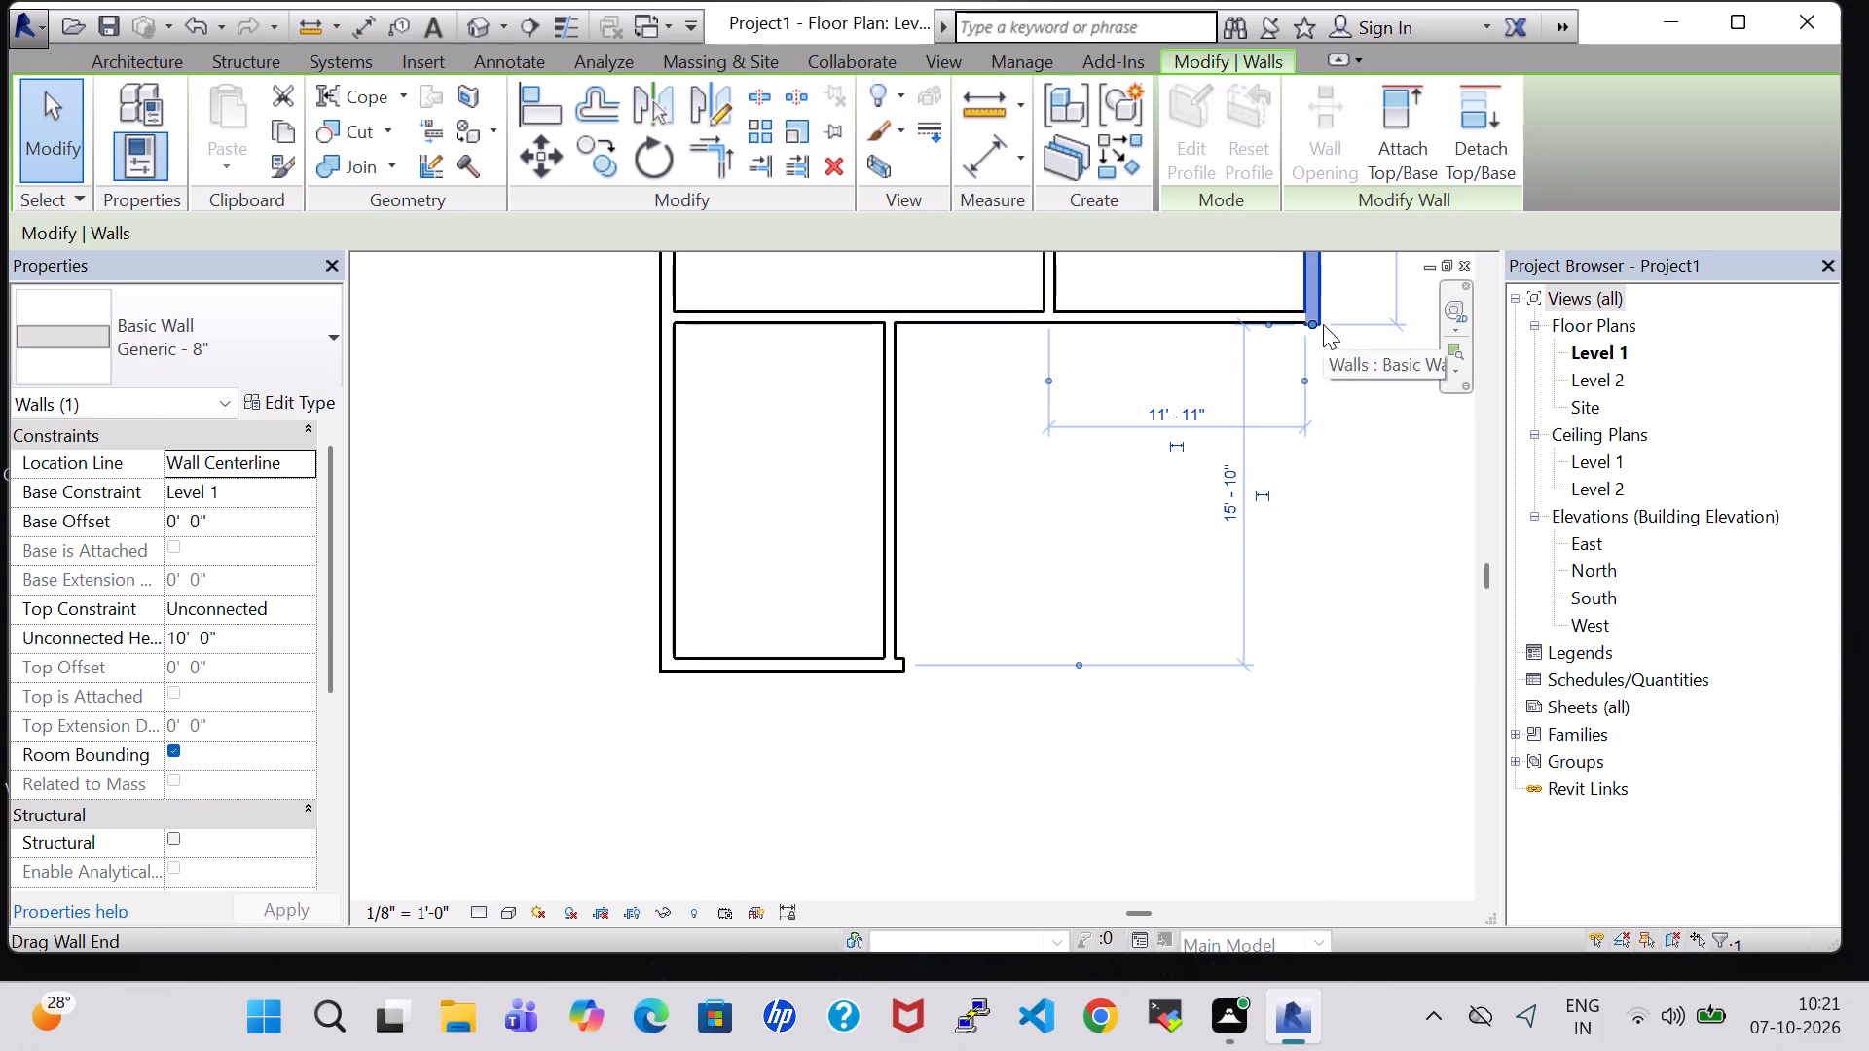
key(Up)
click(1364, 470)
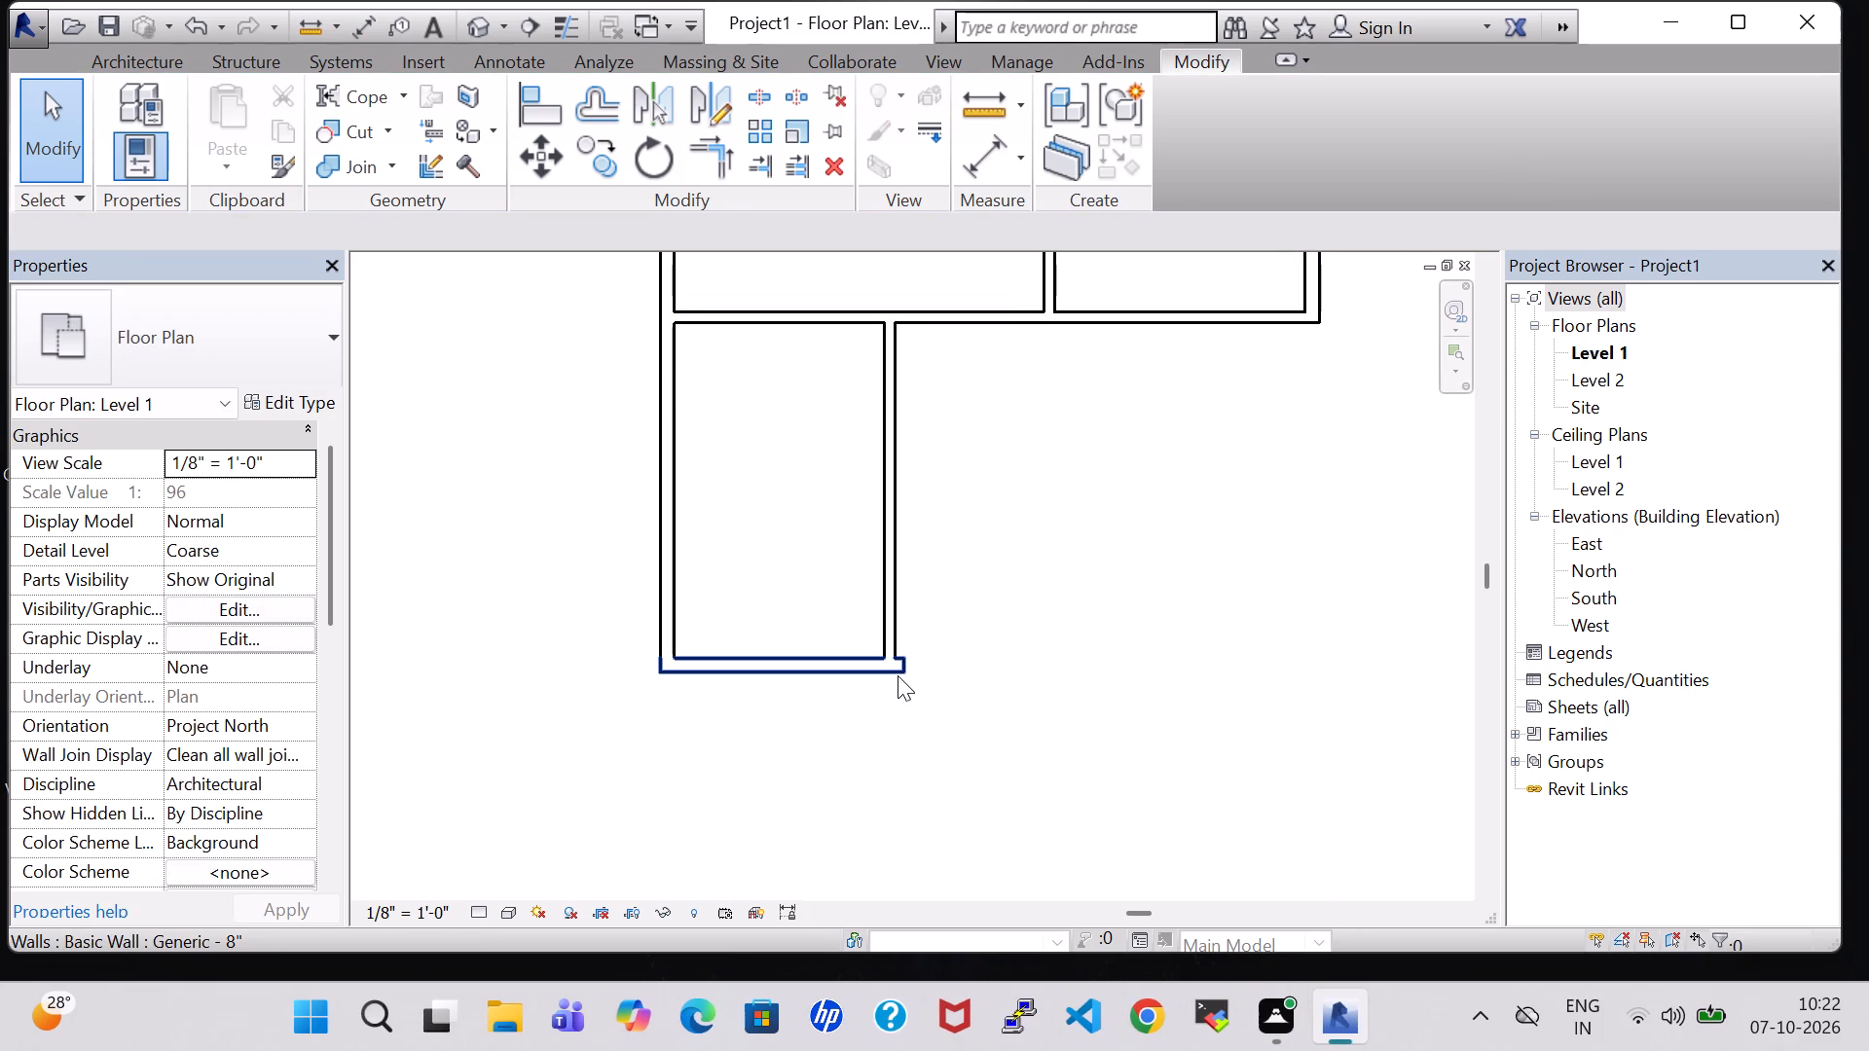
click(904, 667)
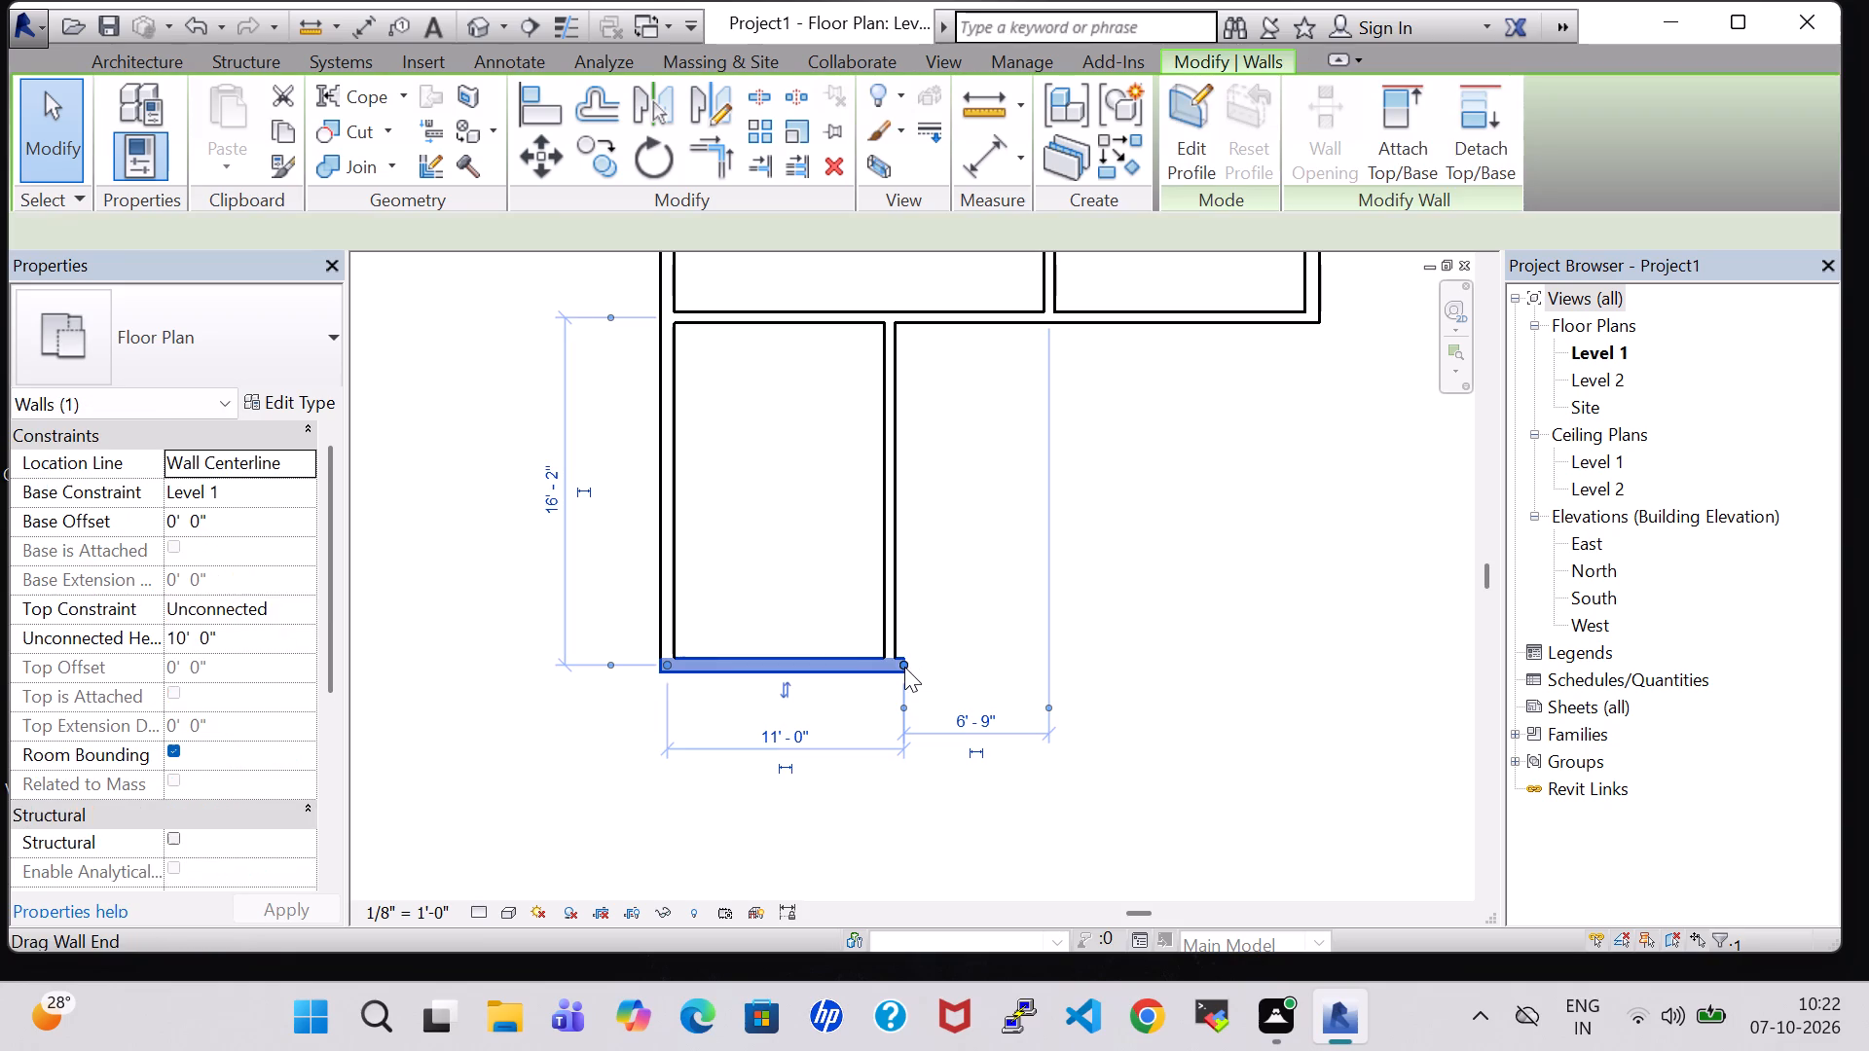
key(Left)
key(Left)
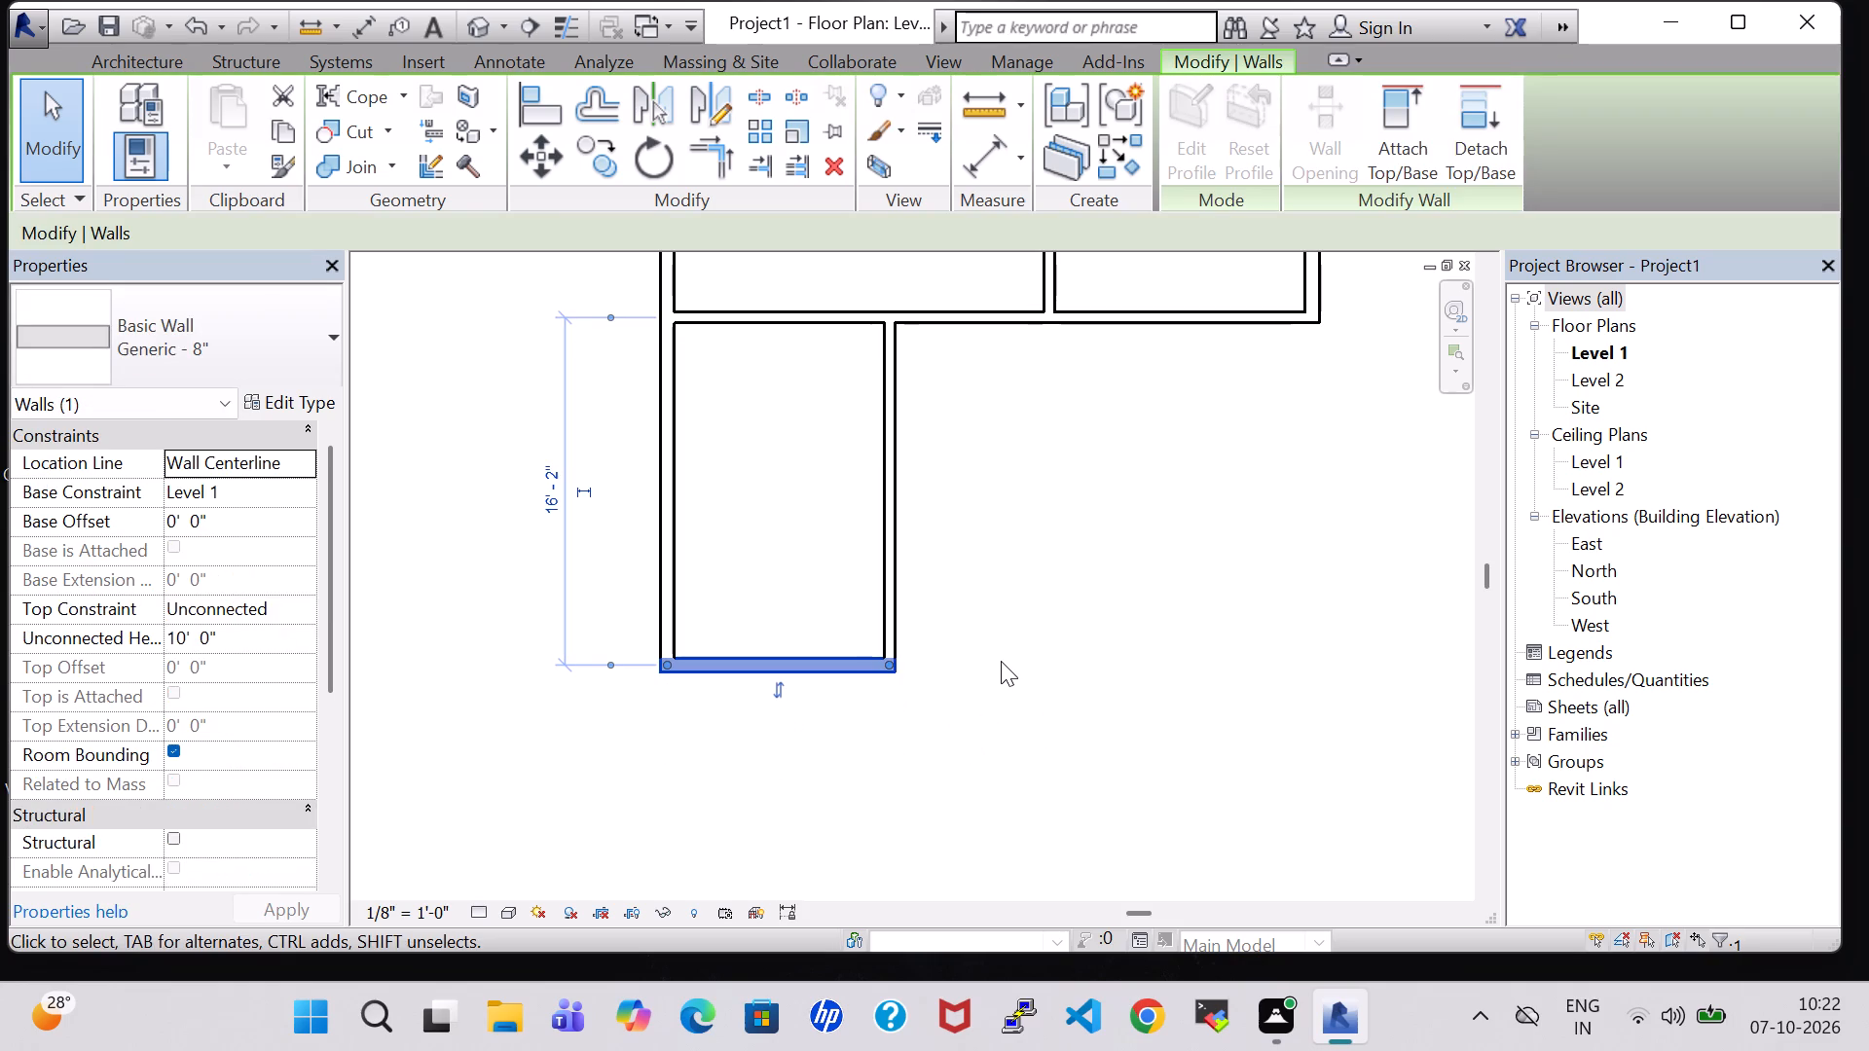
click(1001, 661)
Draw room separation lines from the east wall's end 16'-2" south, about 12'-3" west, and north to the inner wall.
scroll(1001, 661, down, 4)
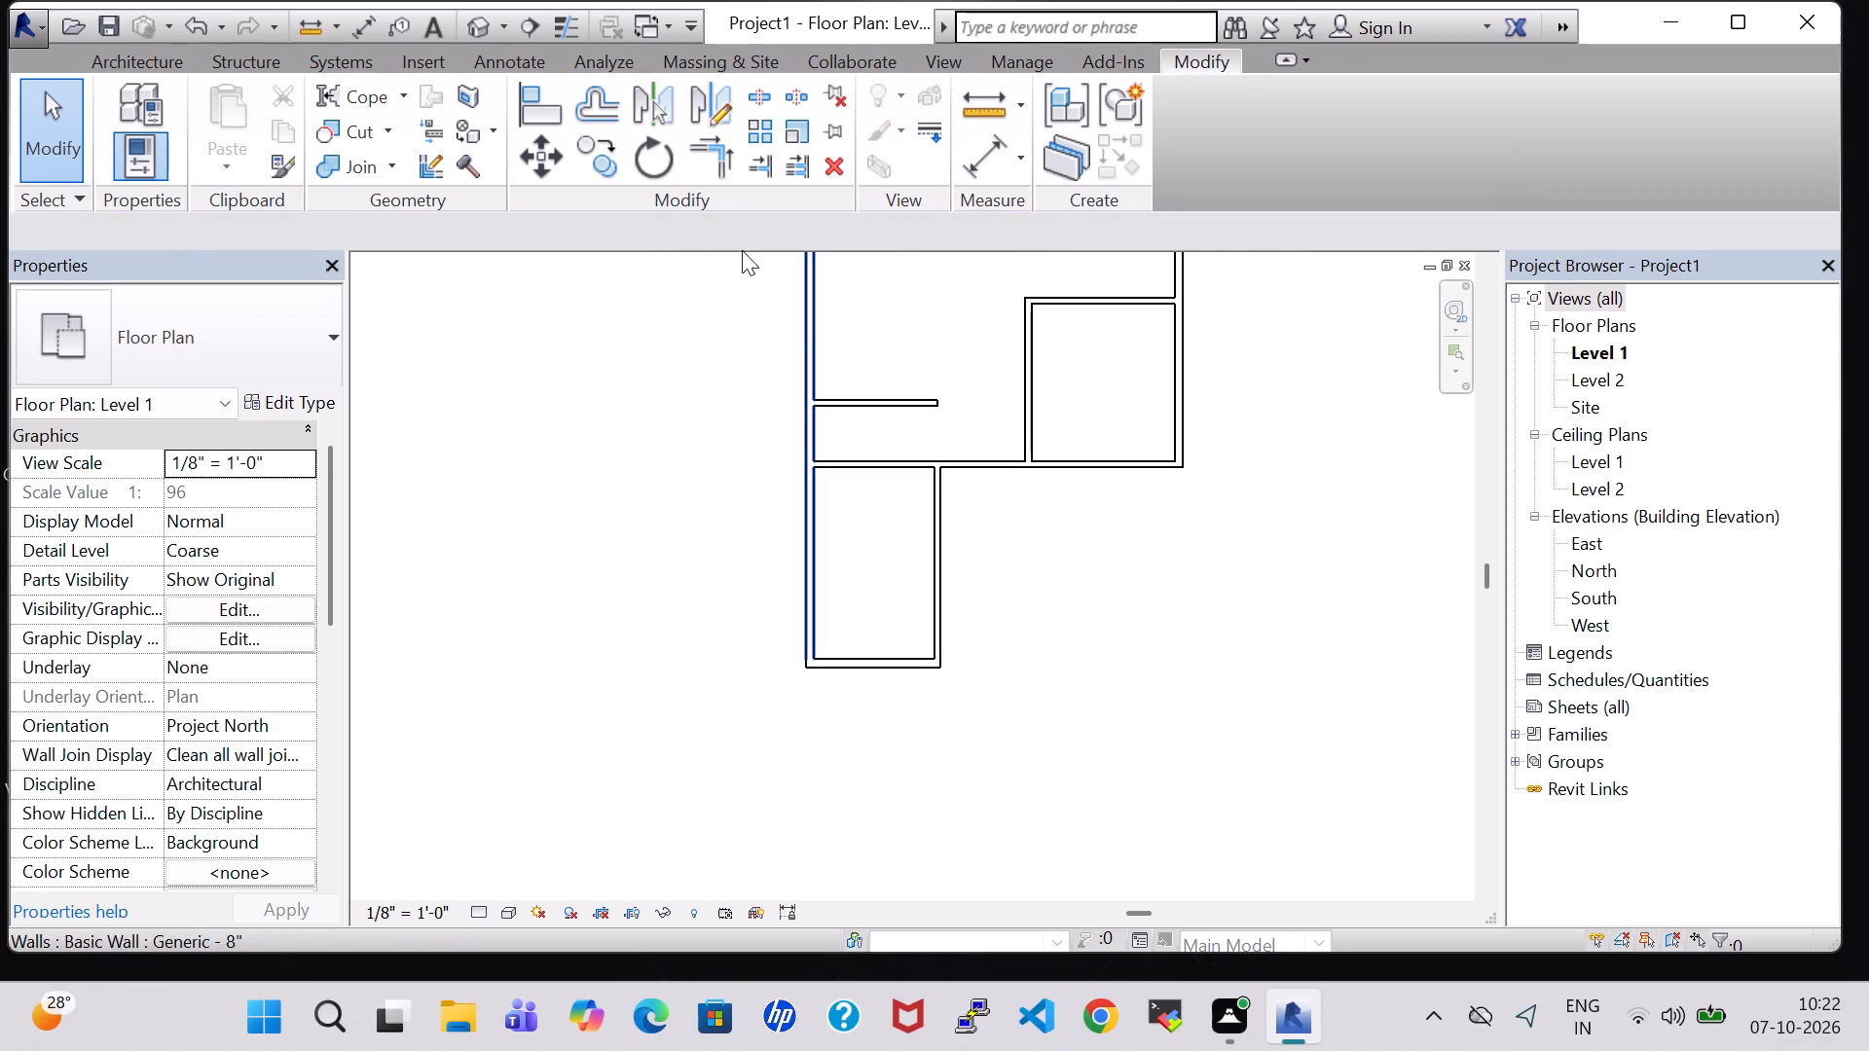
click(128, 70)
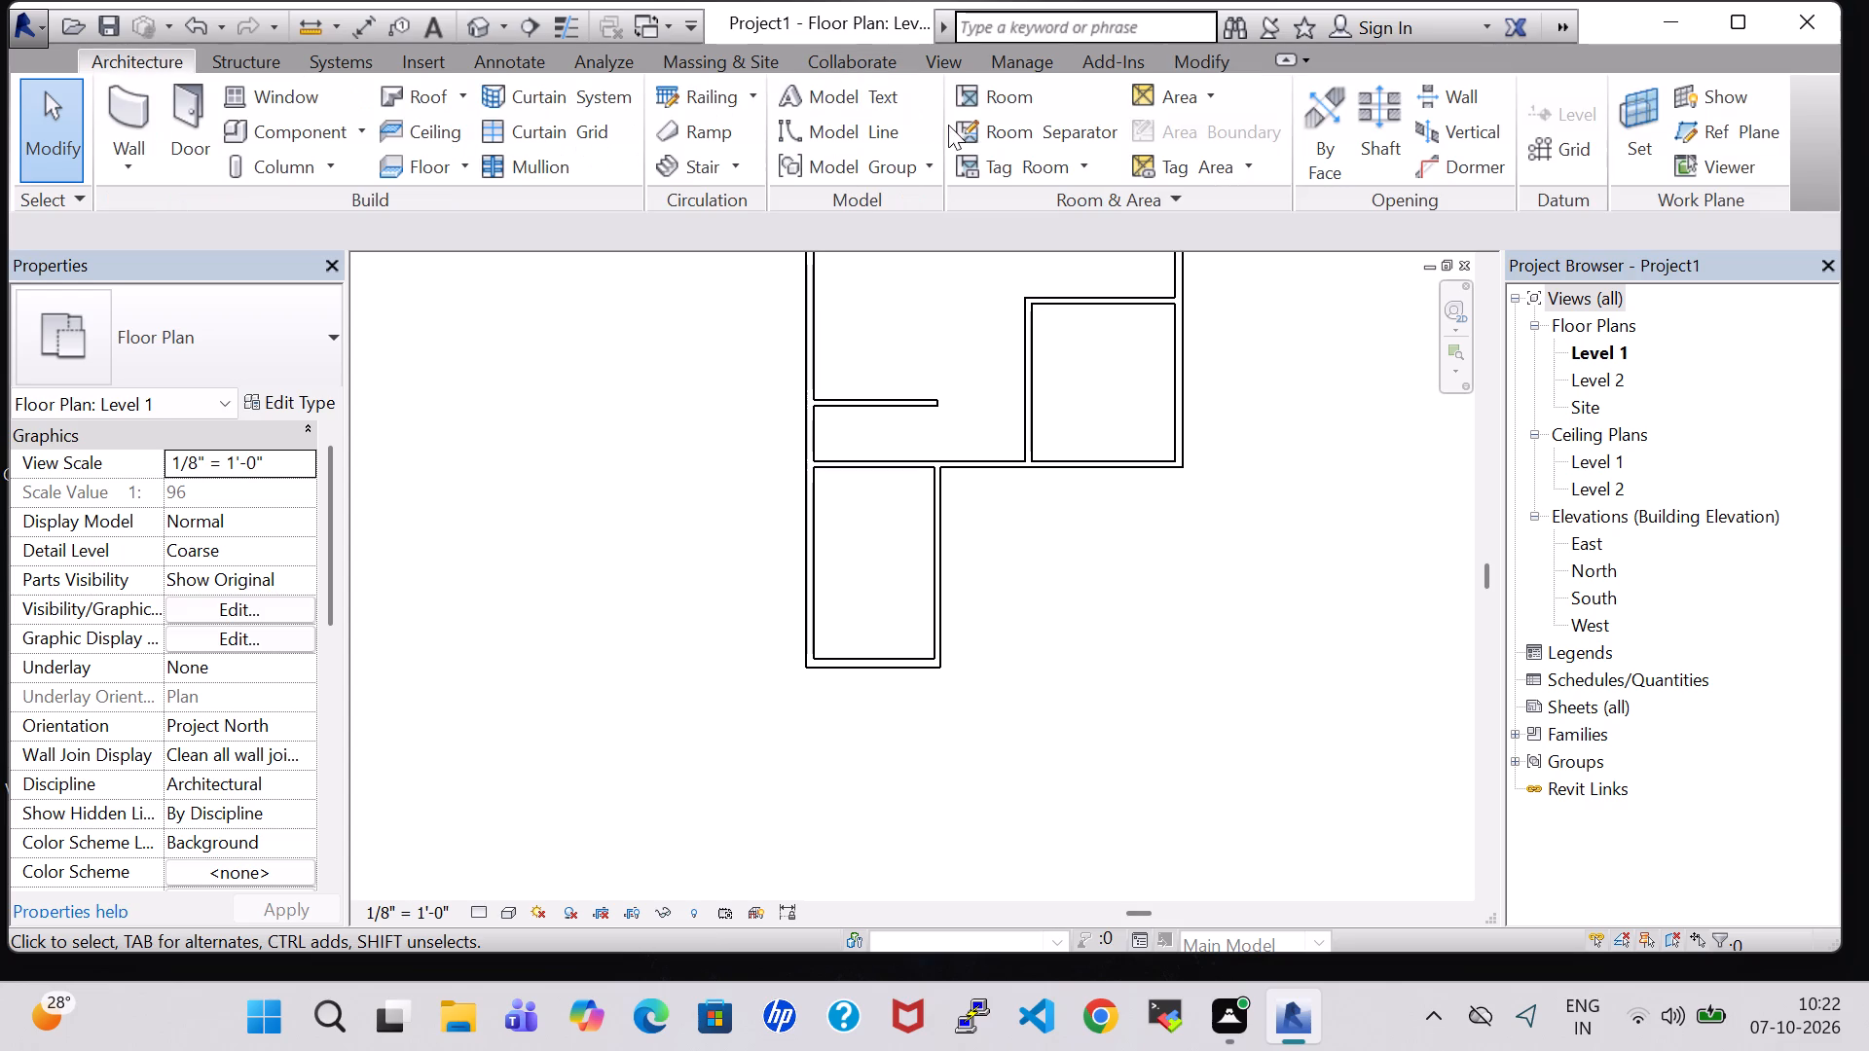
click(995, 136)
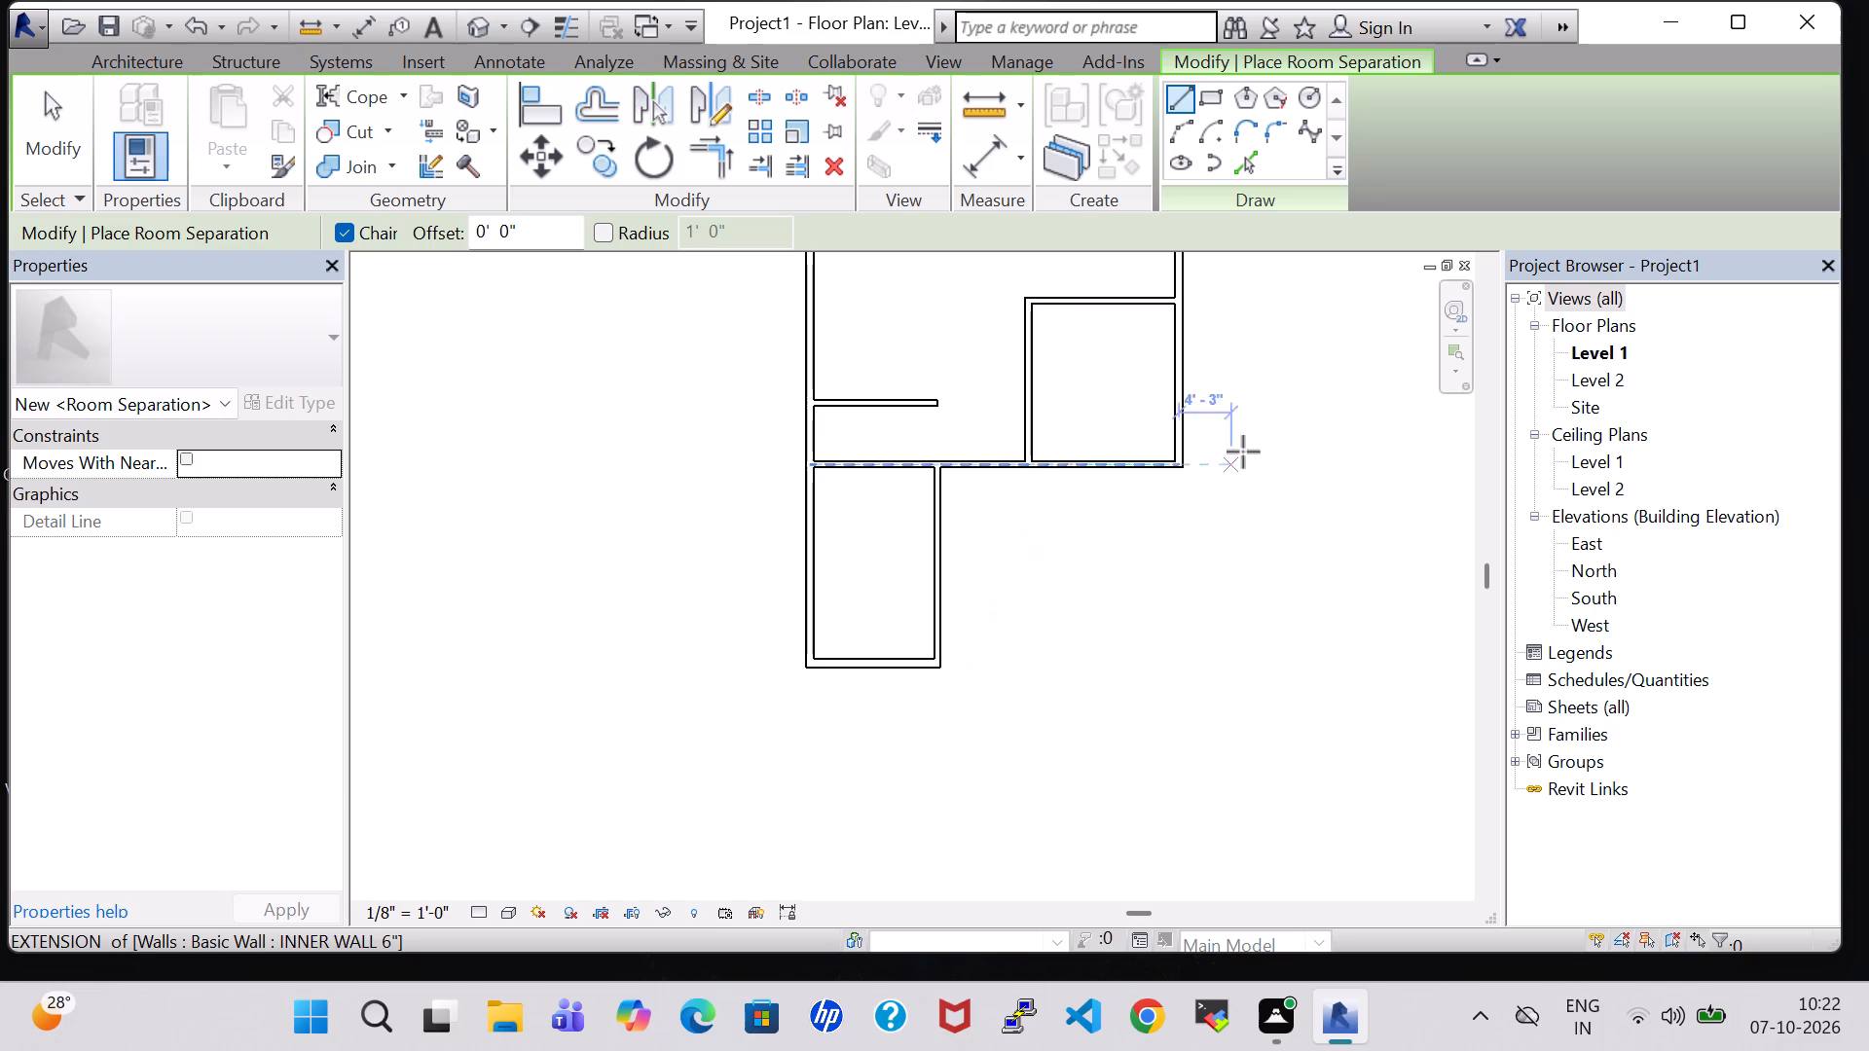
click(1179, 475)
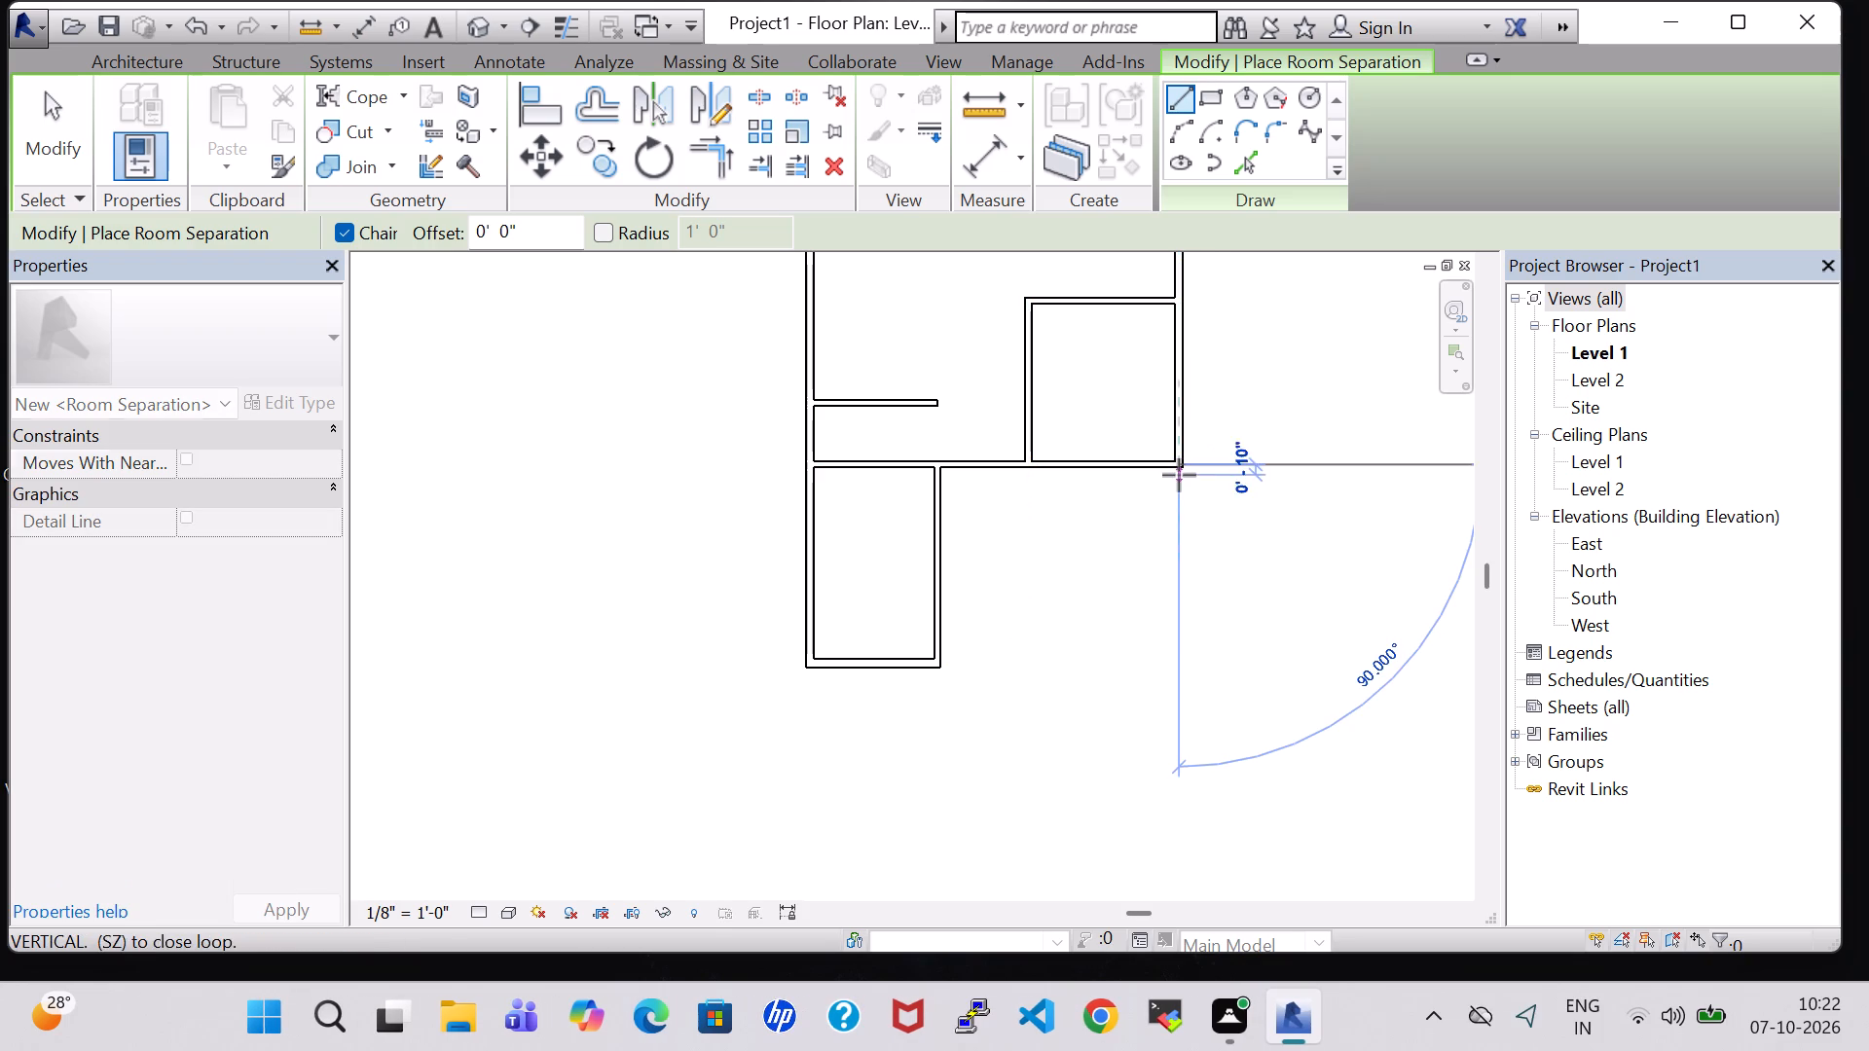
click(1188, 657)
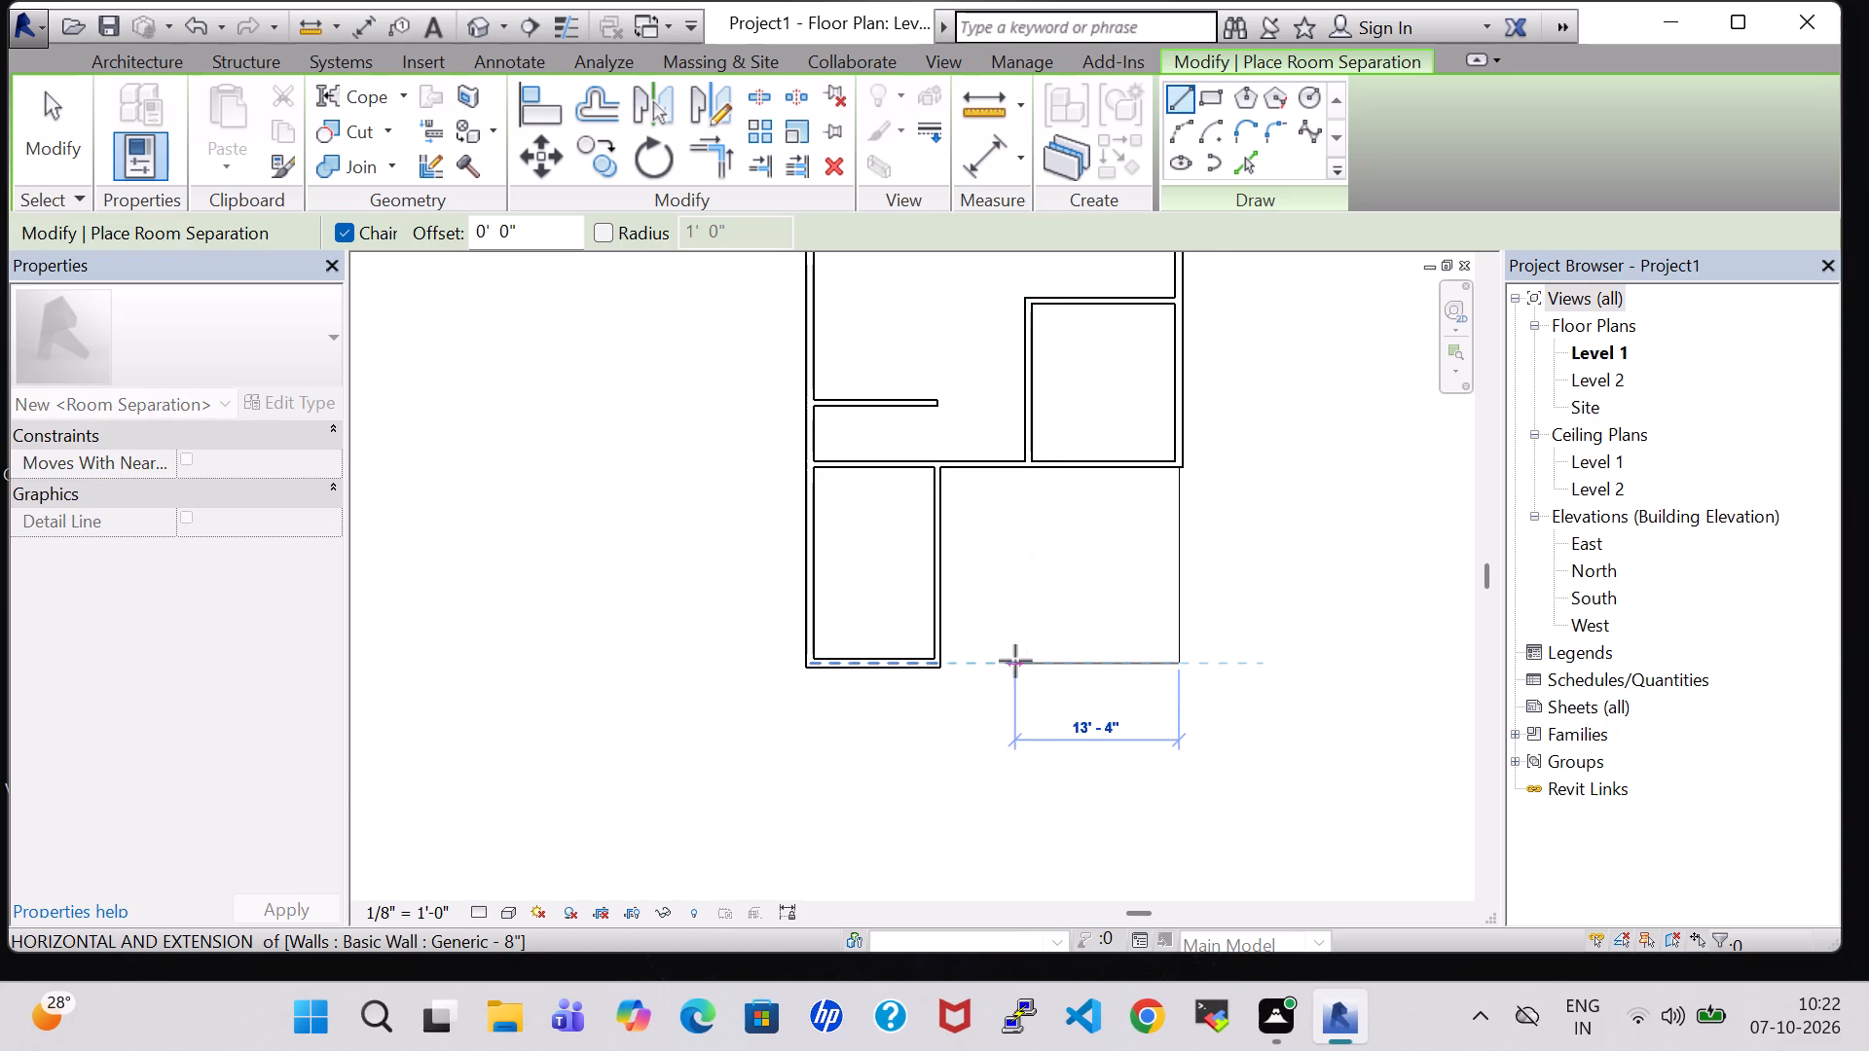
click(1020, 661)
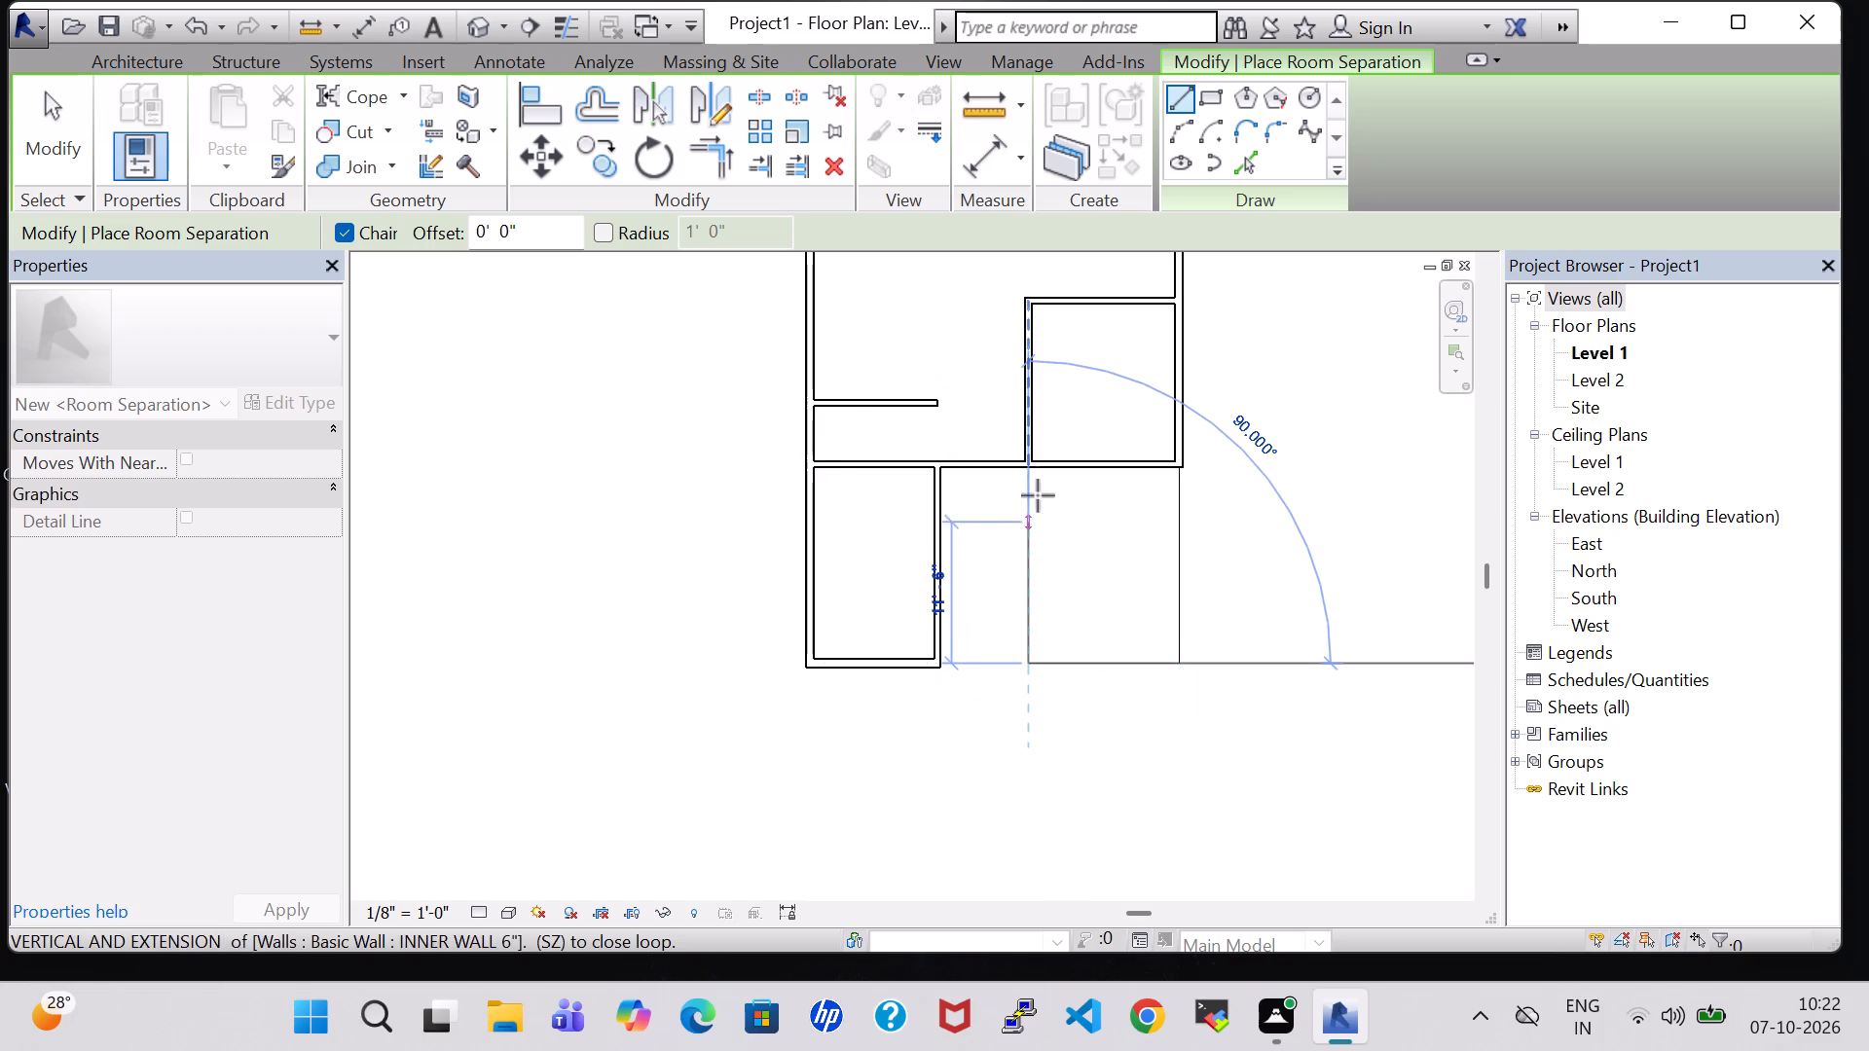
click(1028, 464)
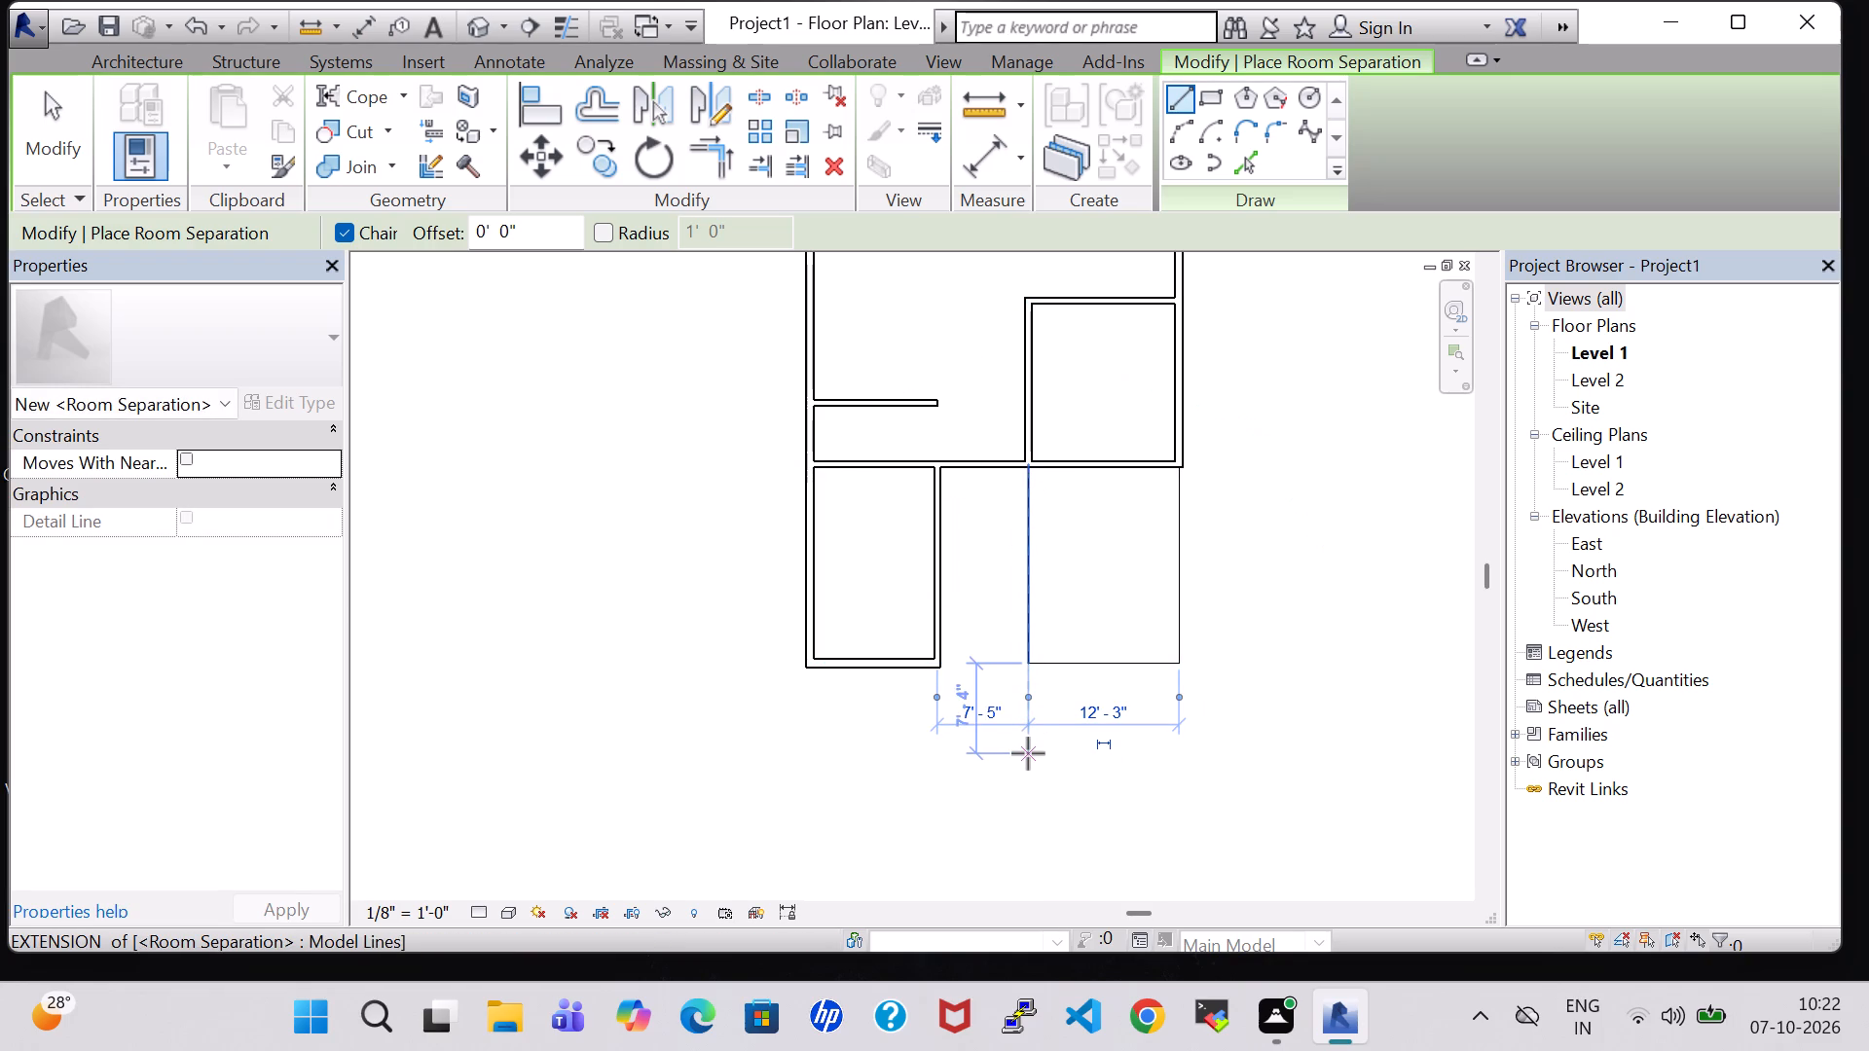
key(Escape)
key(Escape)
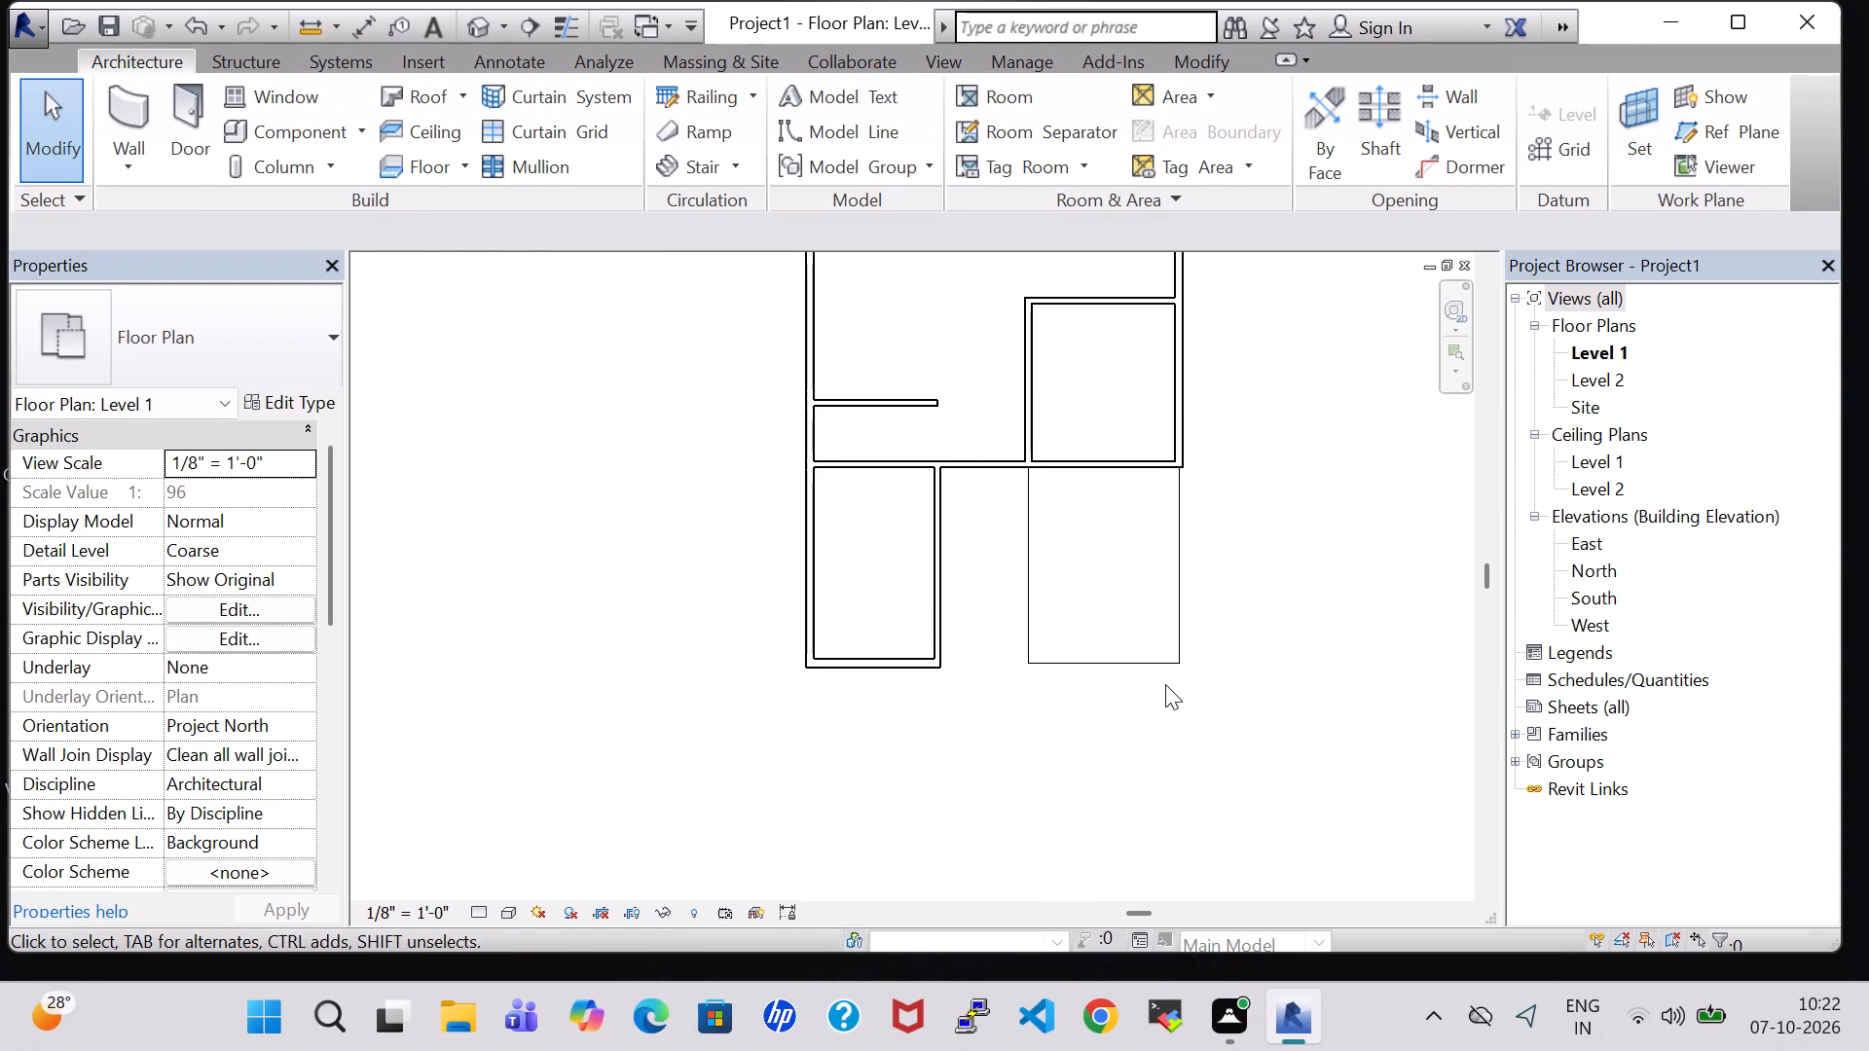
Change the southwest room's east wall to the Generic - 8" wall type.
click(947, 607)
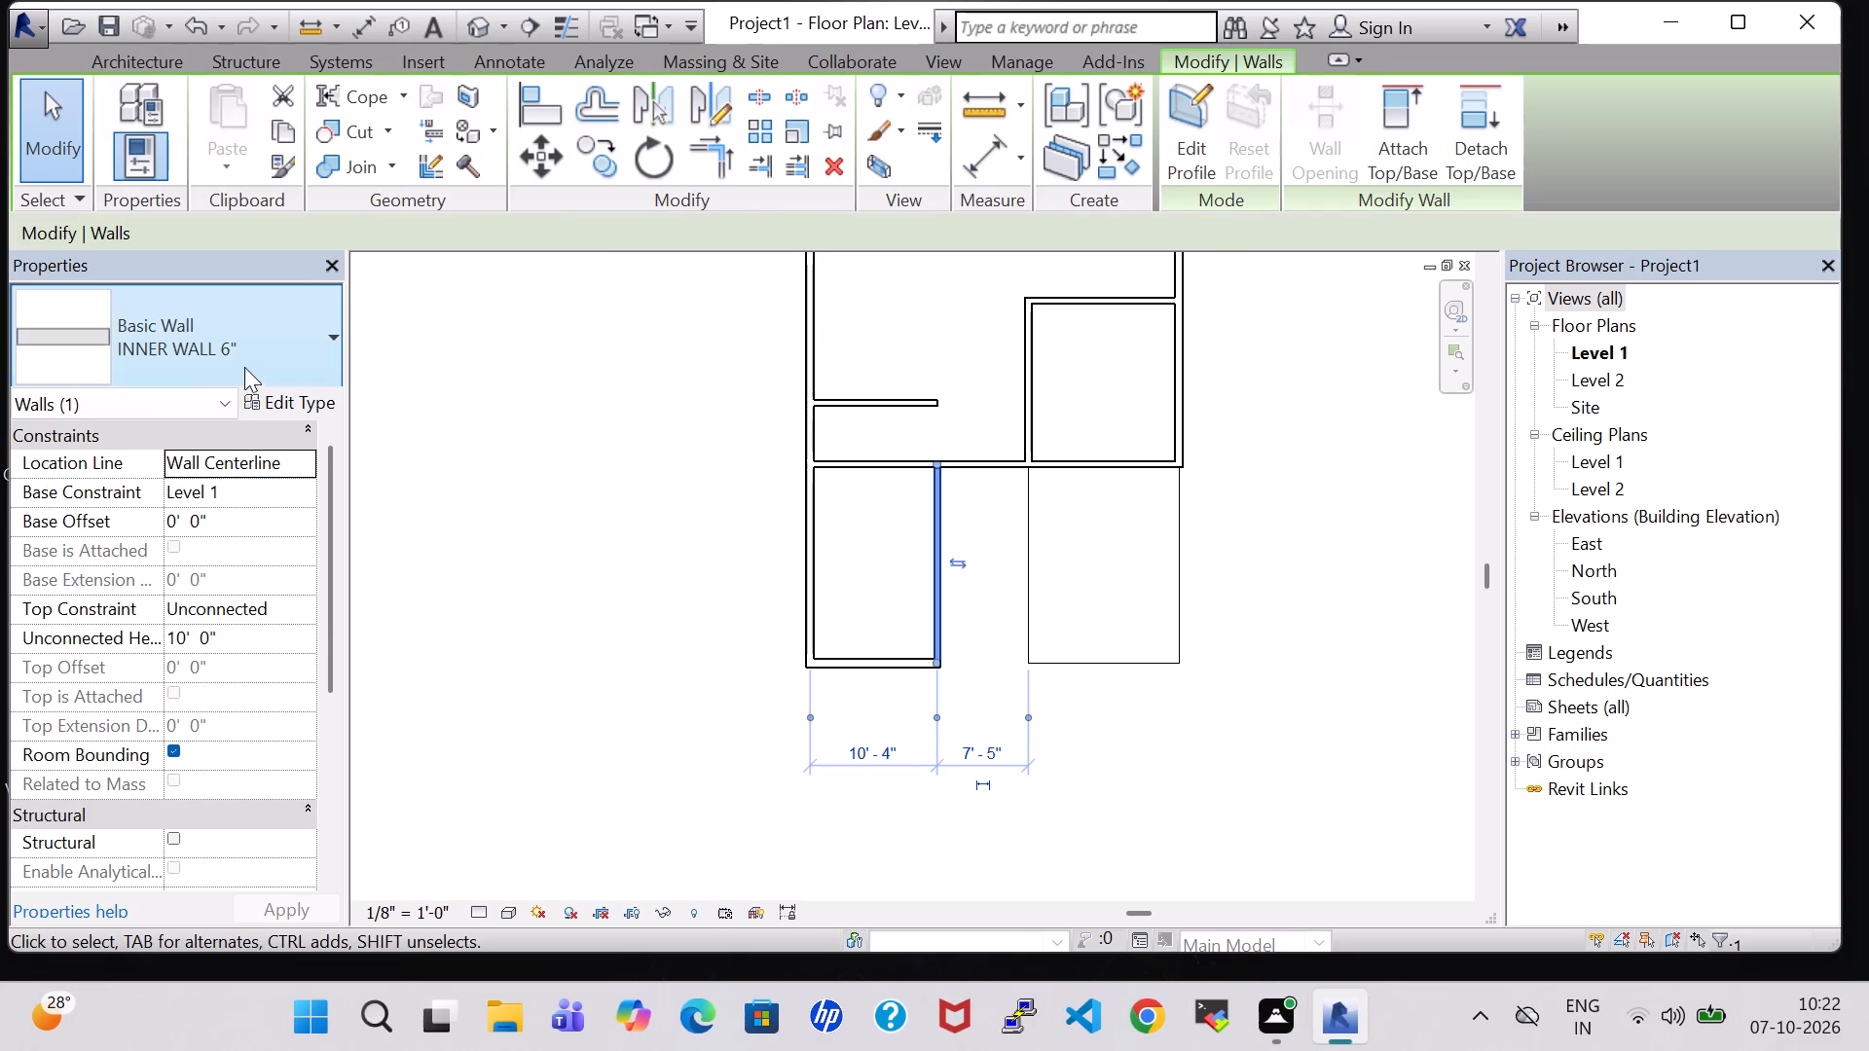
click(244, 367)
click(164, 1028)
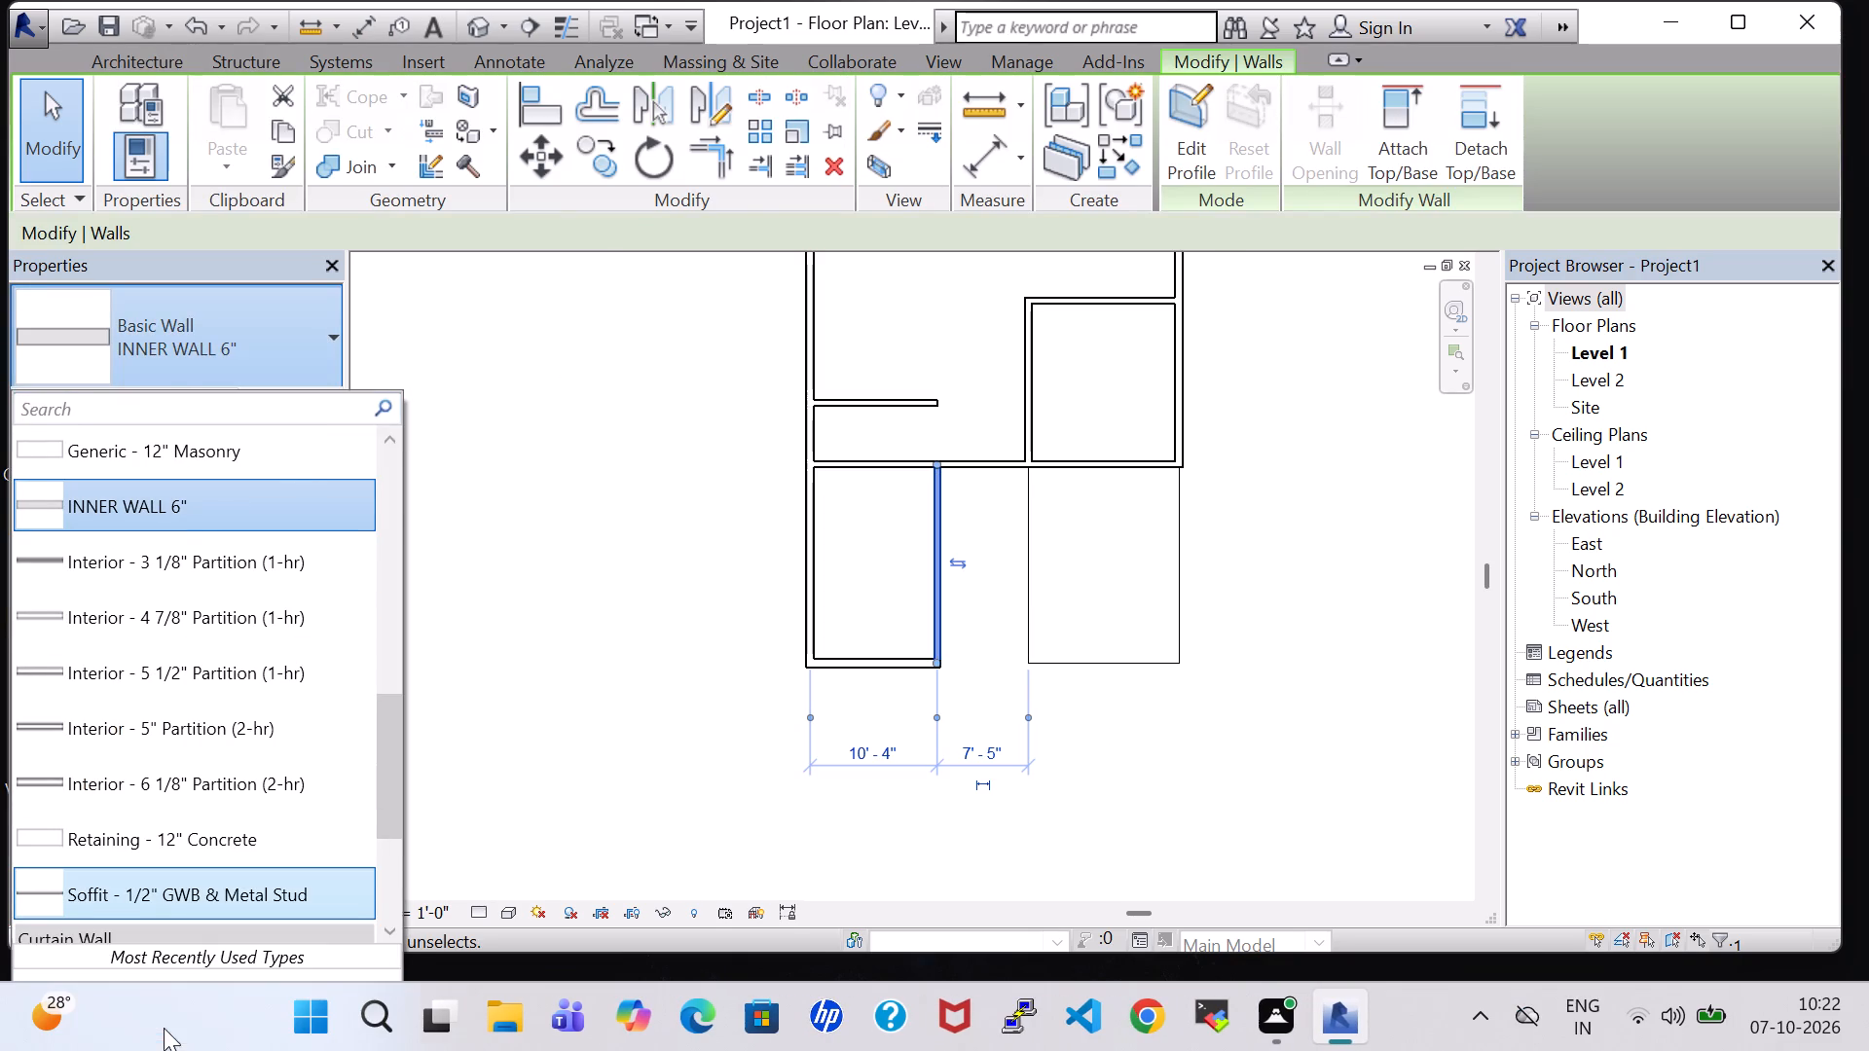
click(873, 653)
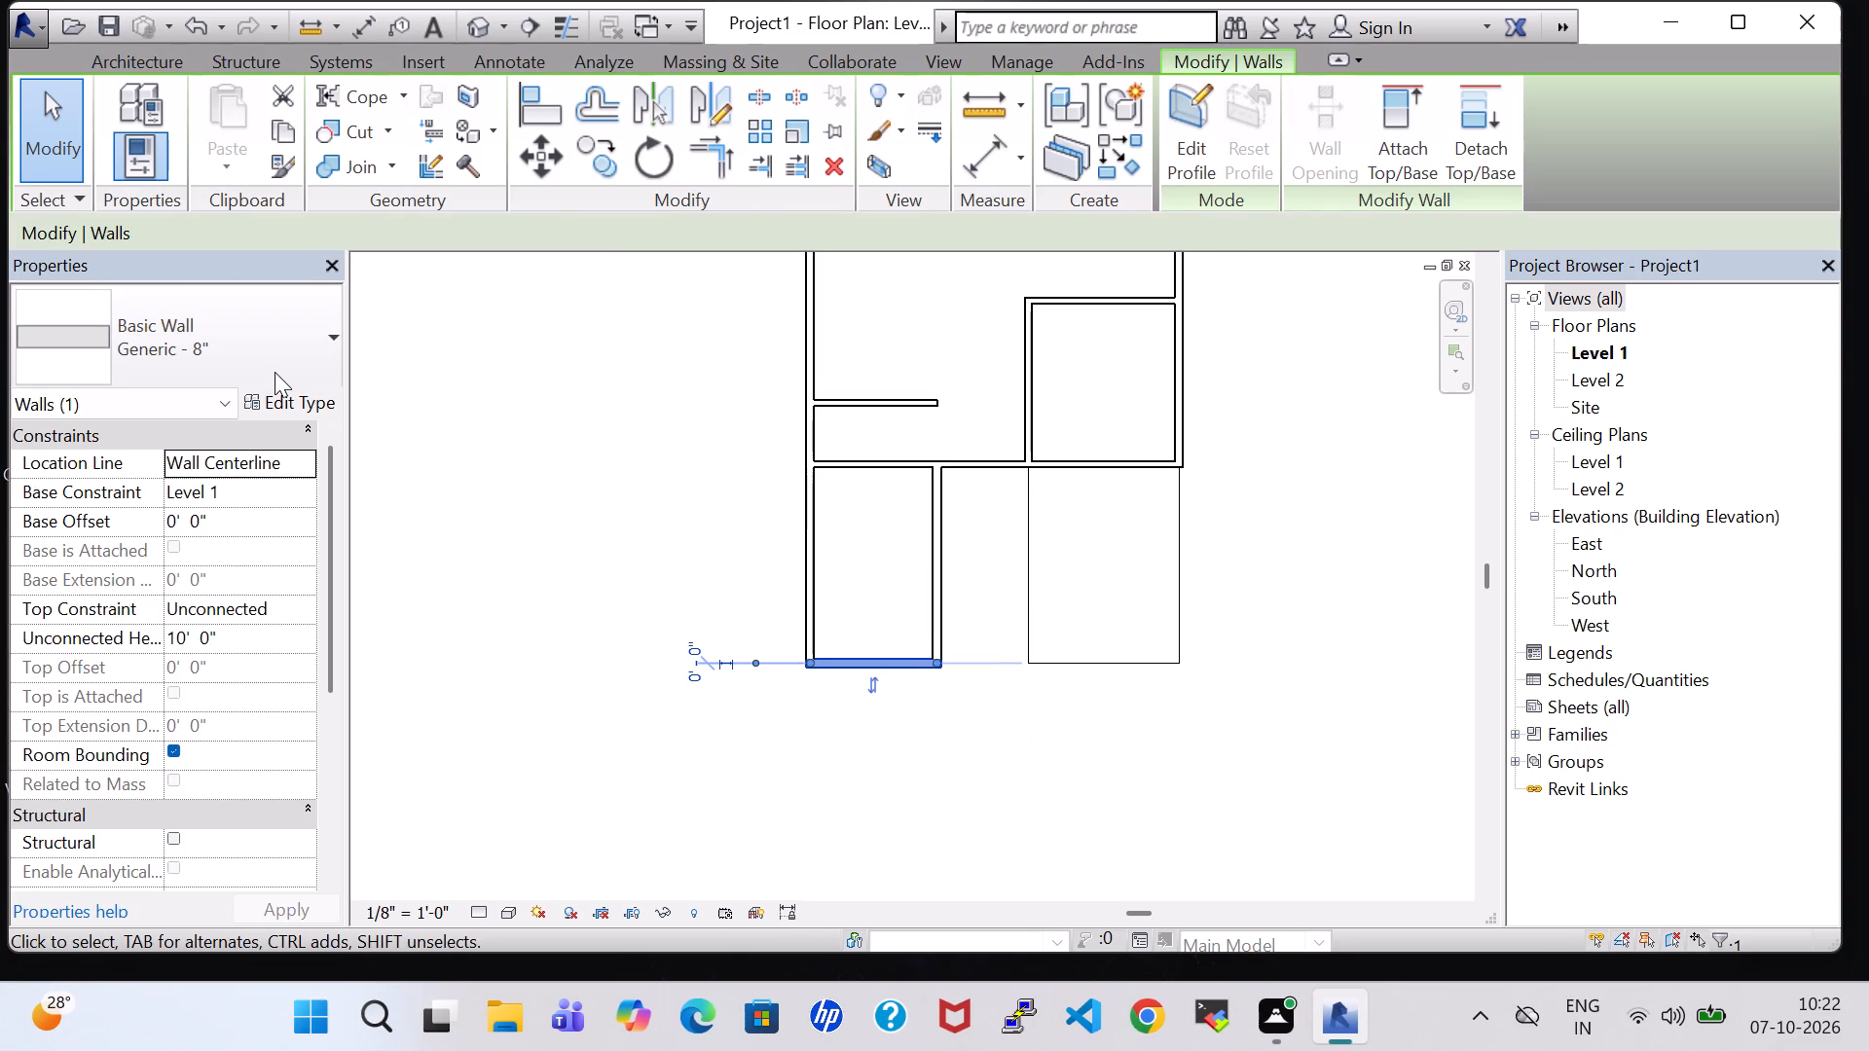
click(940, 555)
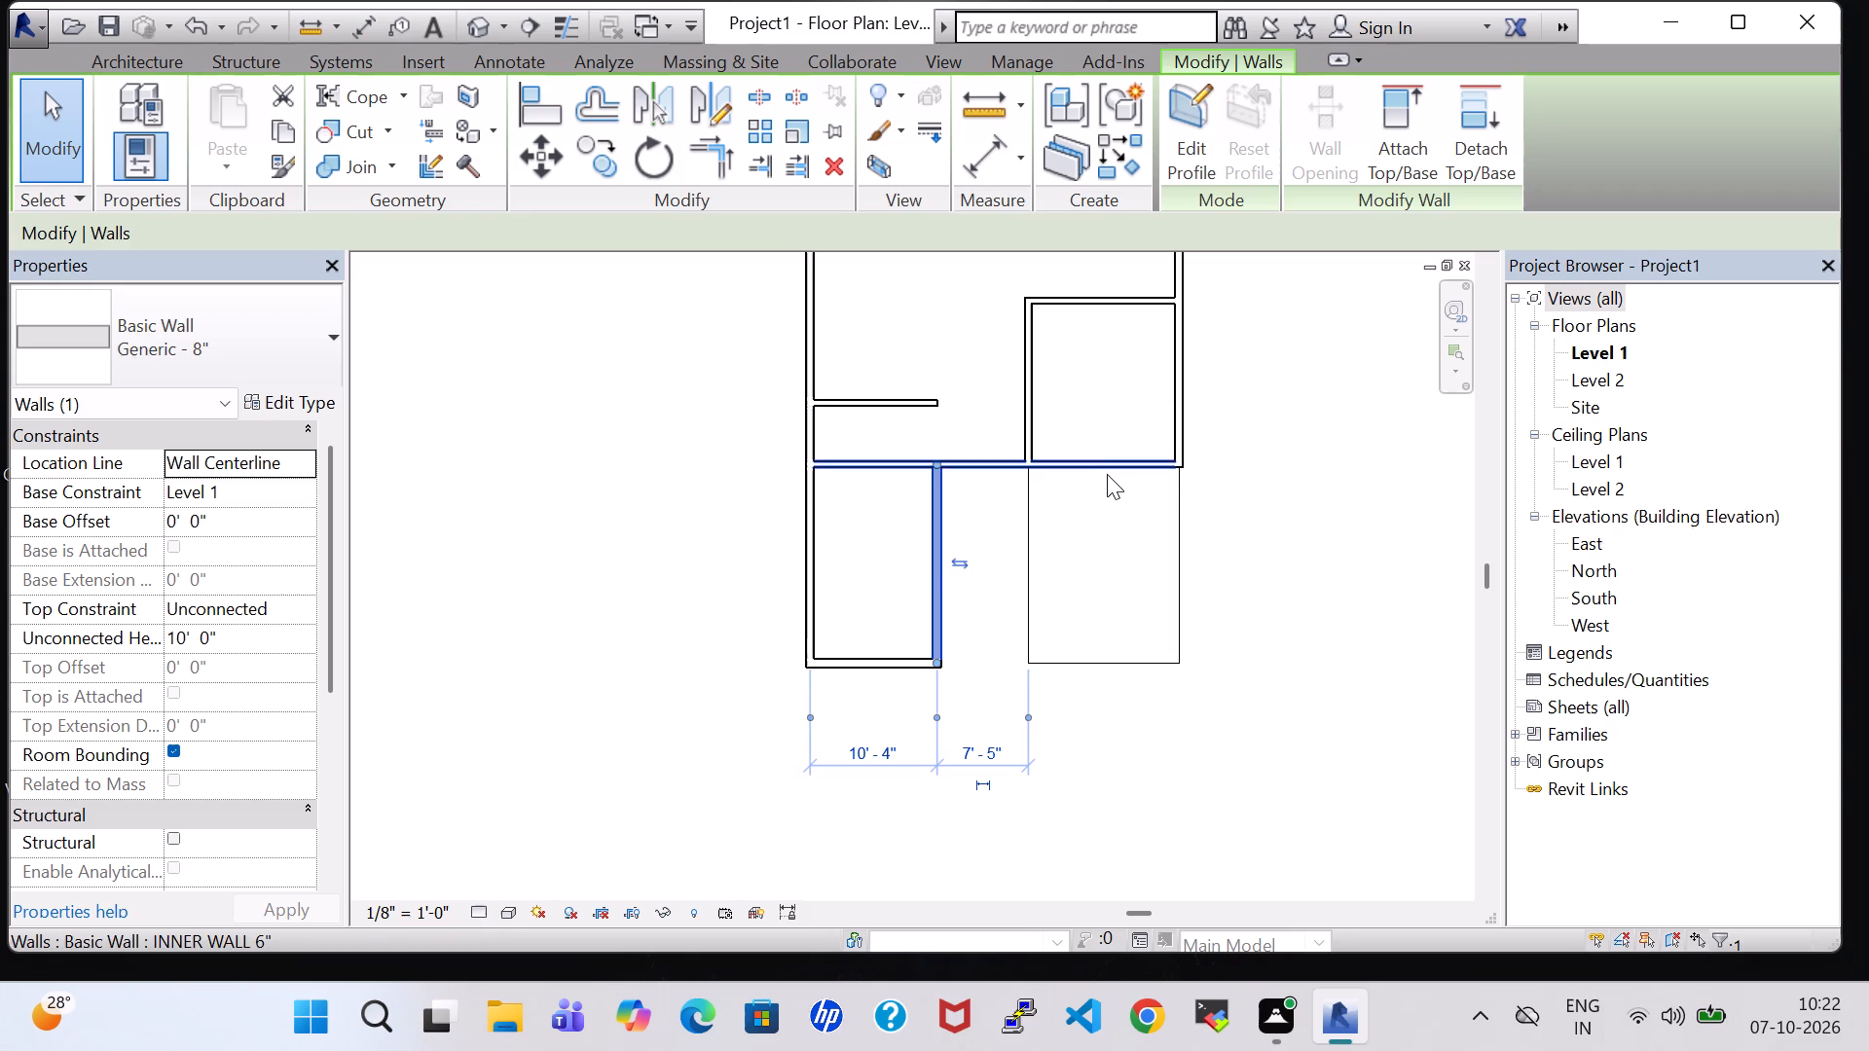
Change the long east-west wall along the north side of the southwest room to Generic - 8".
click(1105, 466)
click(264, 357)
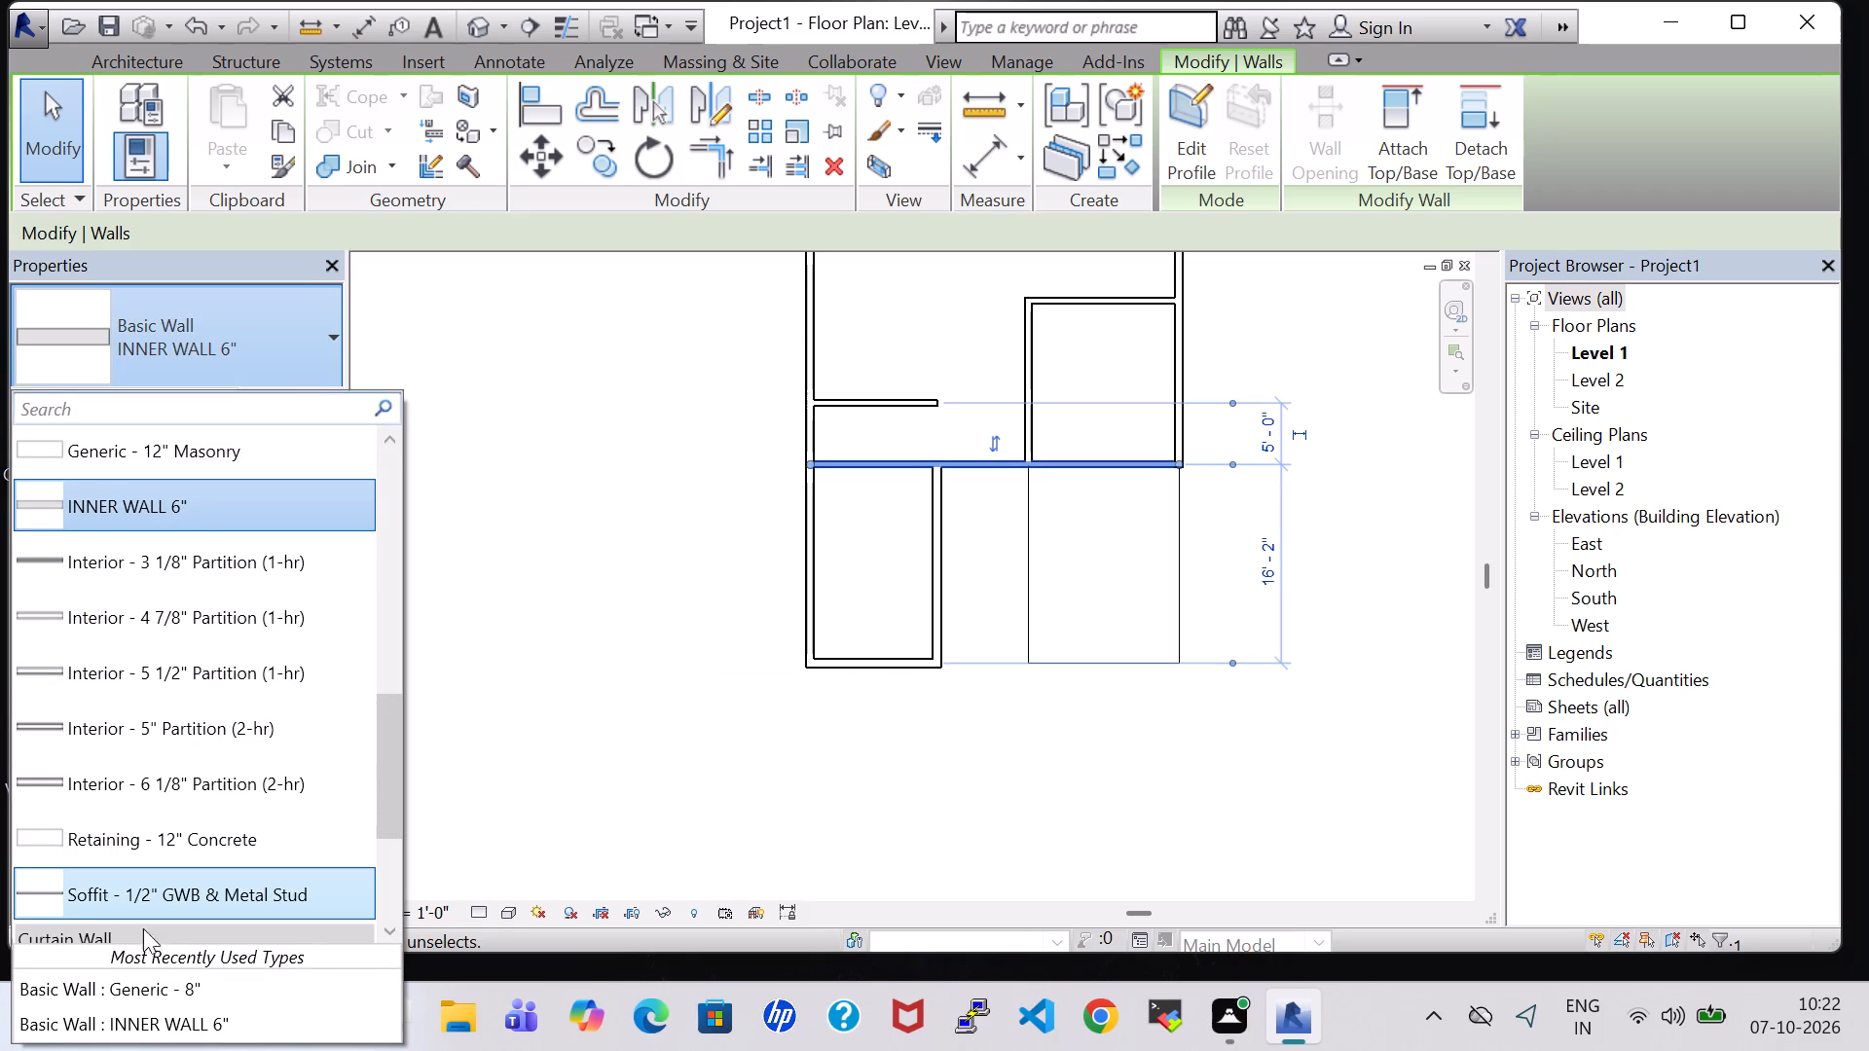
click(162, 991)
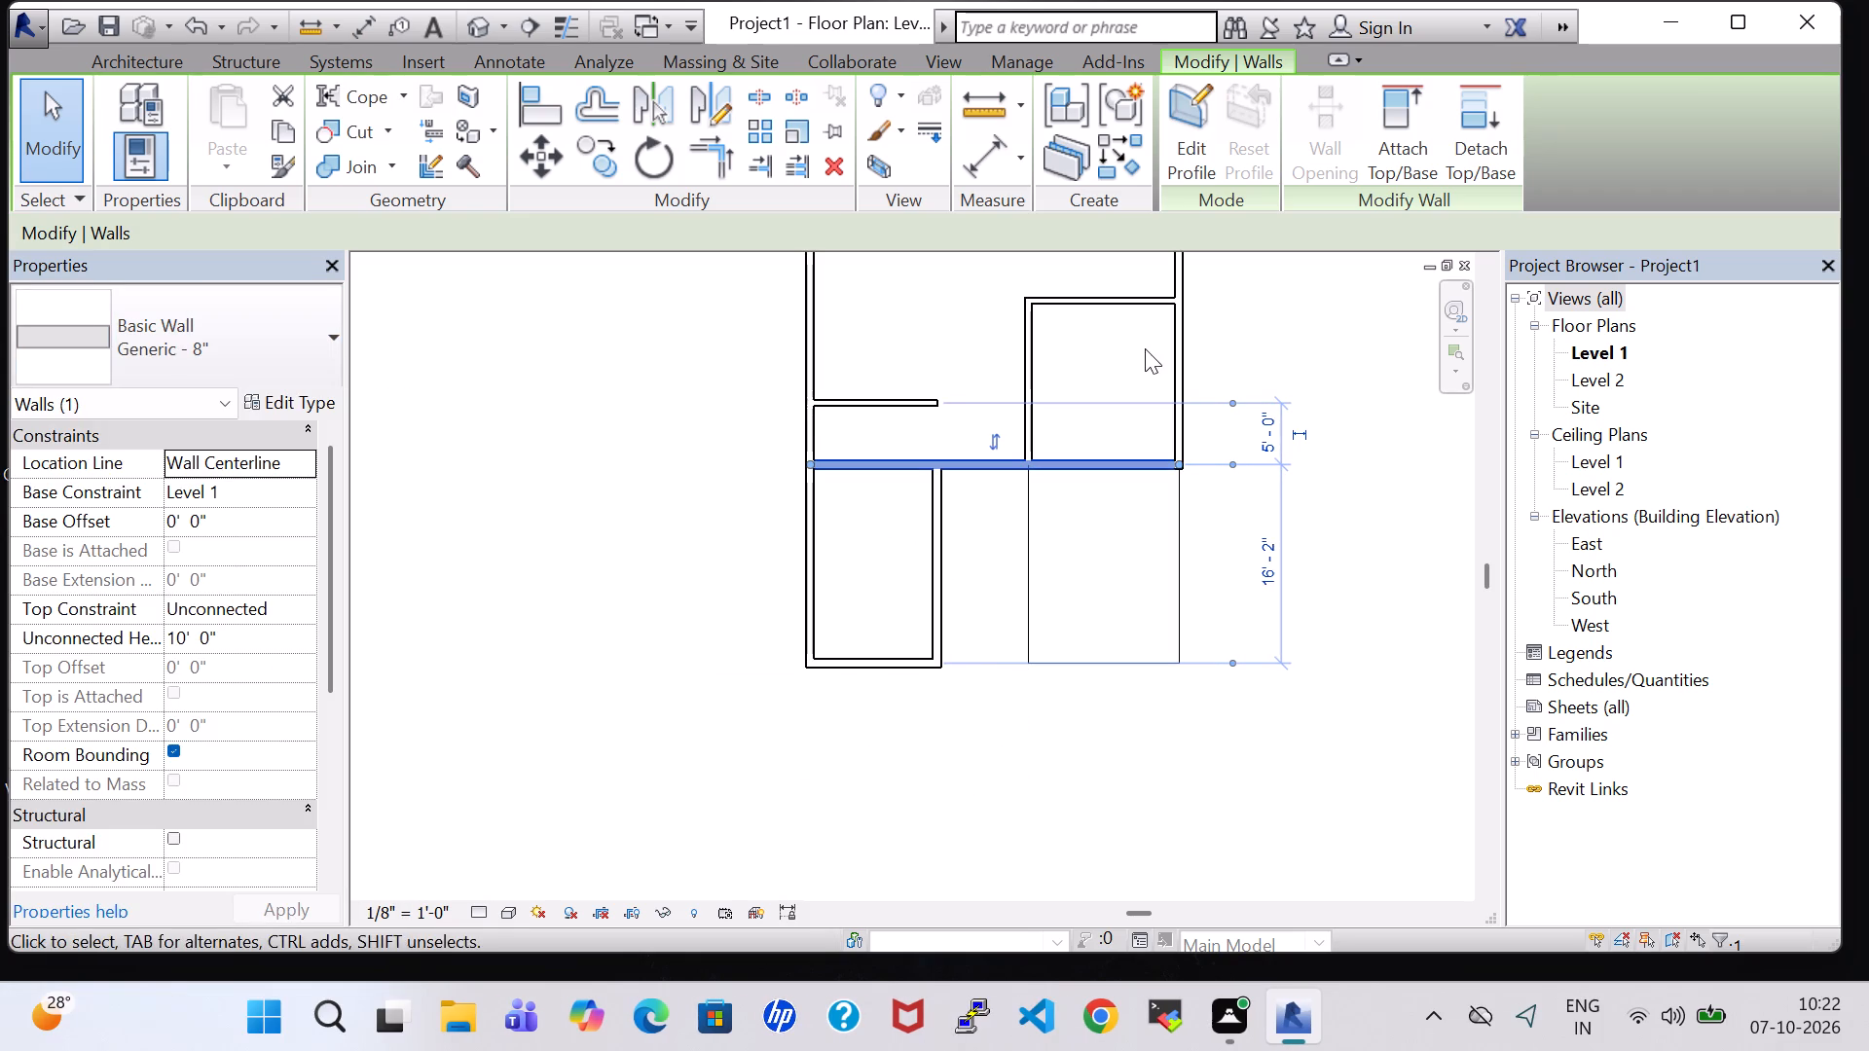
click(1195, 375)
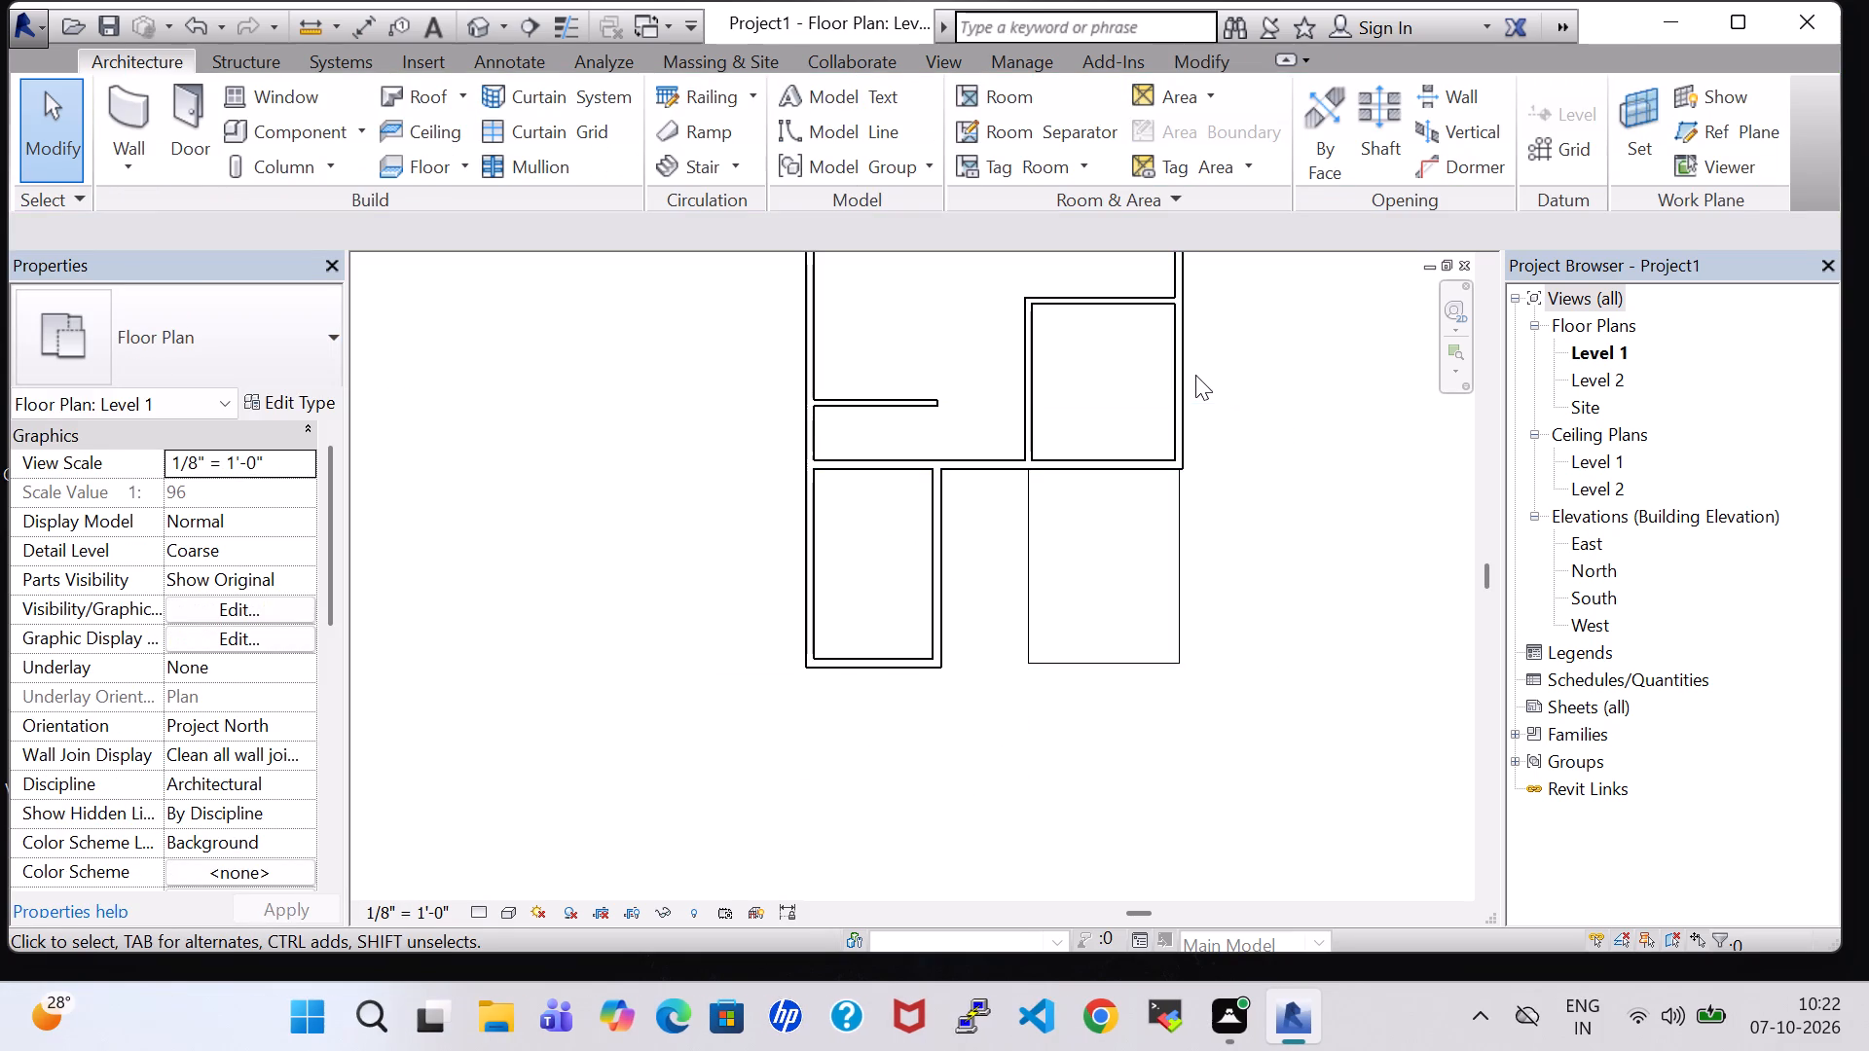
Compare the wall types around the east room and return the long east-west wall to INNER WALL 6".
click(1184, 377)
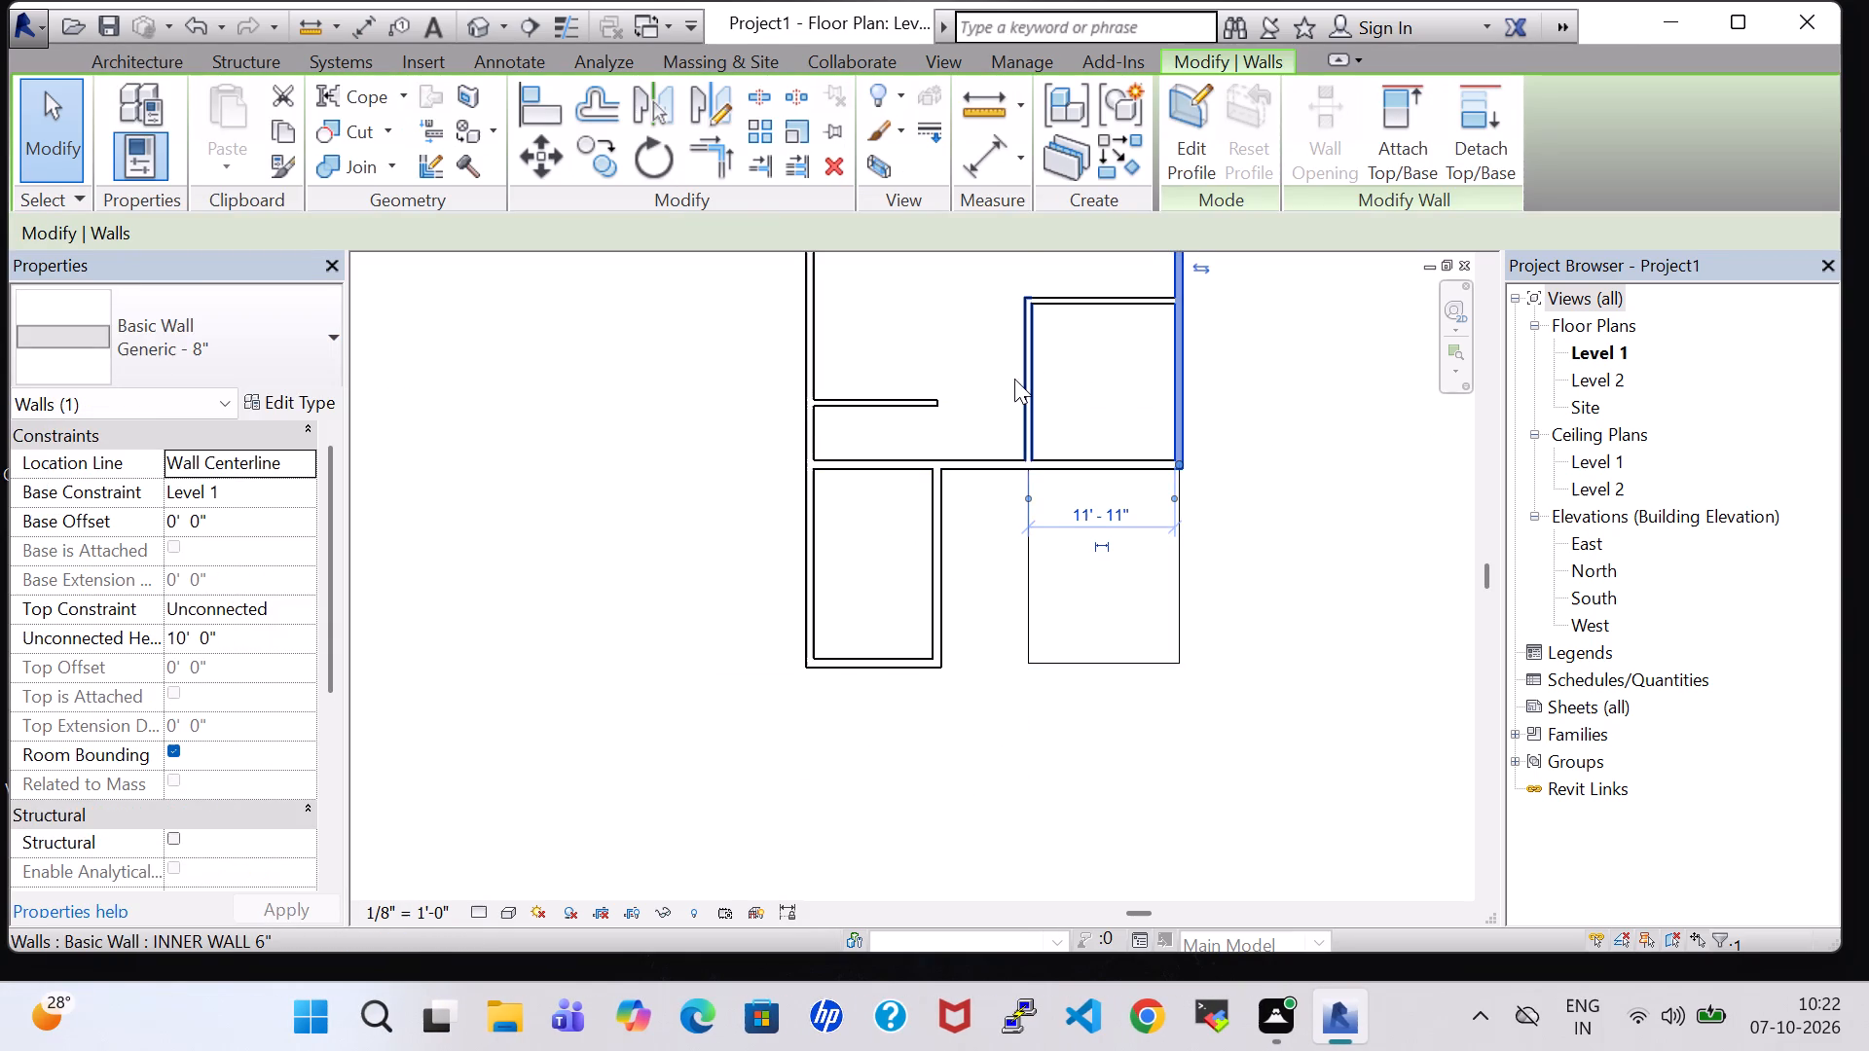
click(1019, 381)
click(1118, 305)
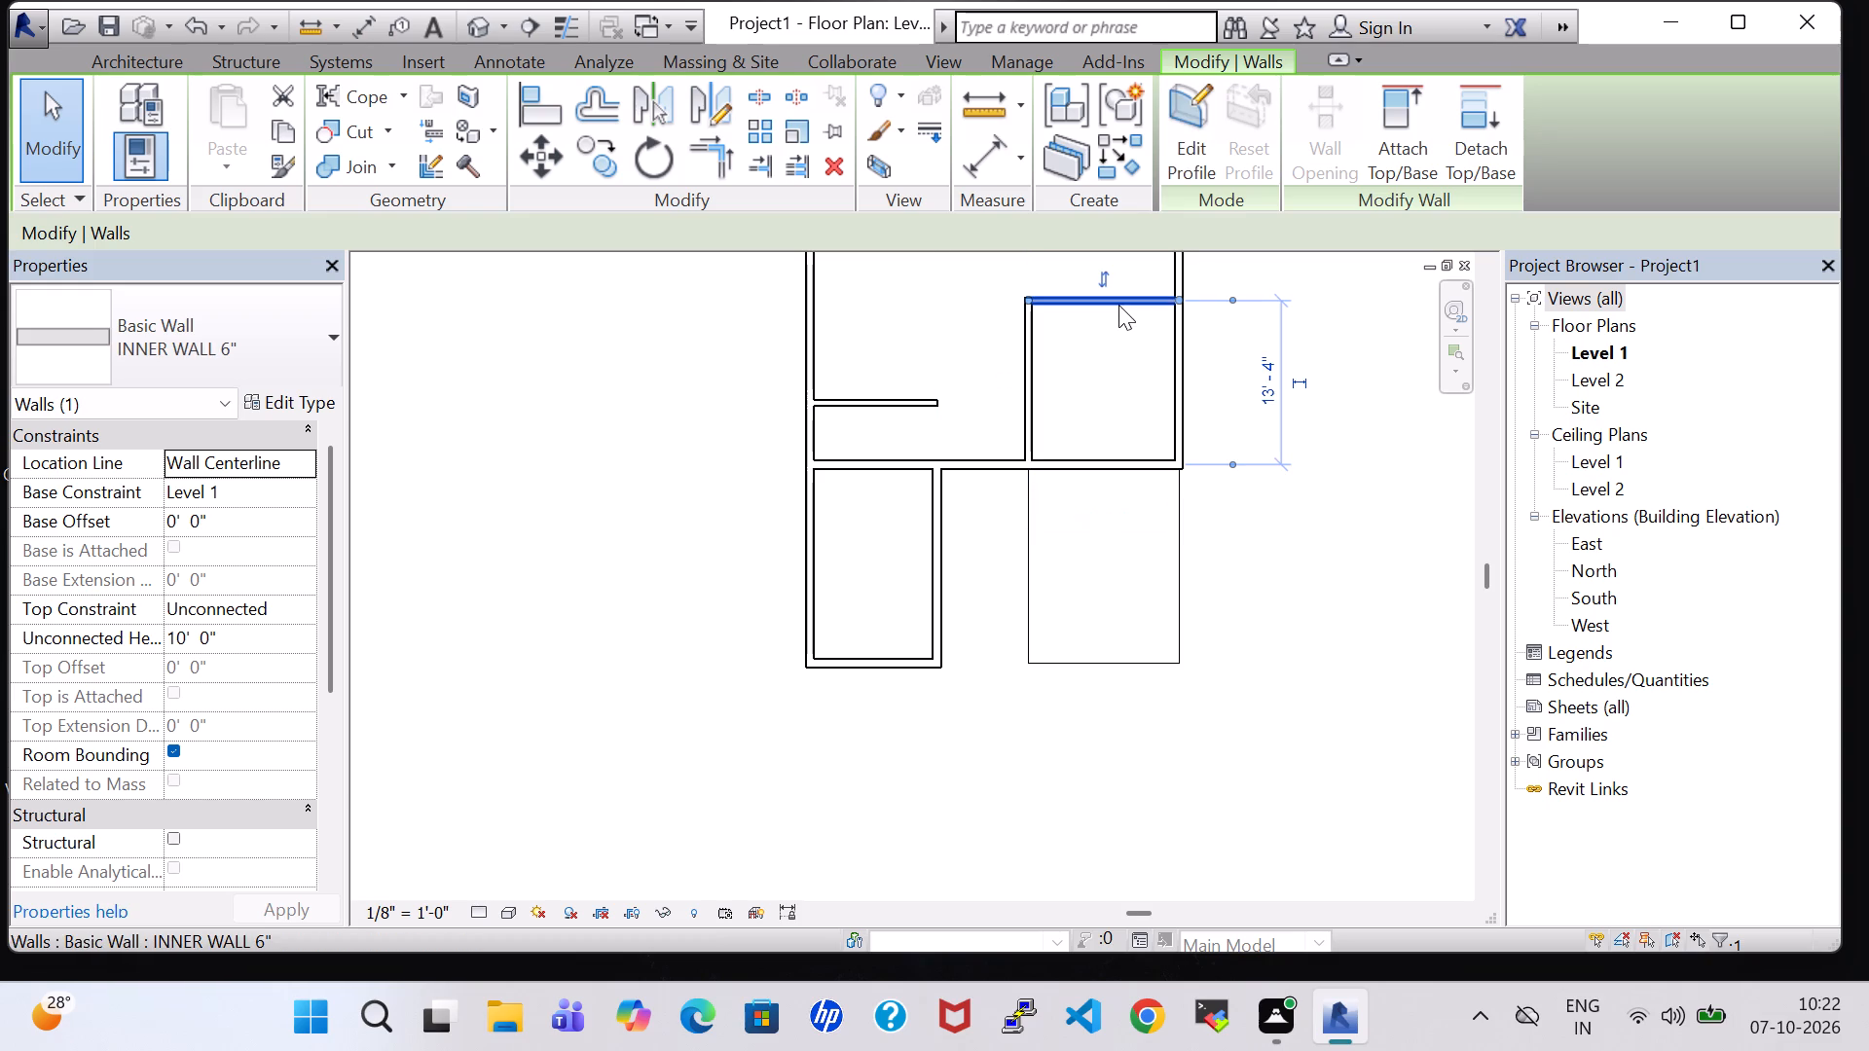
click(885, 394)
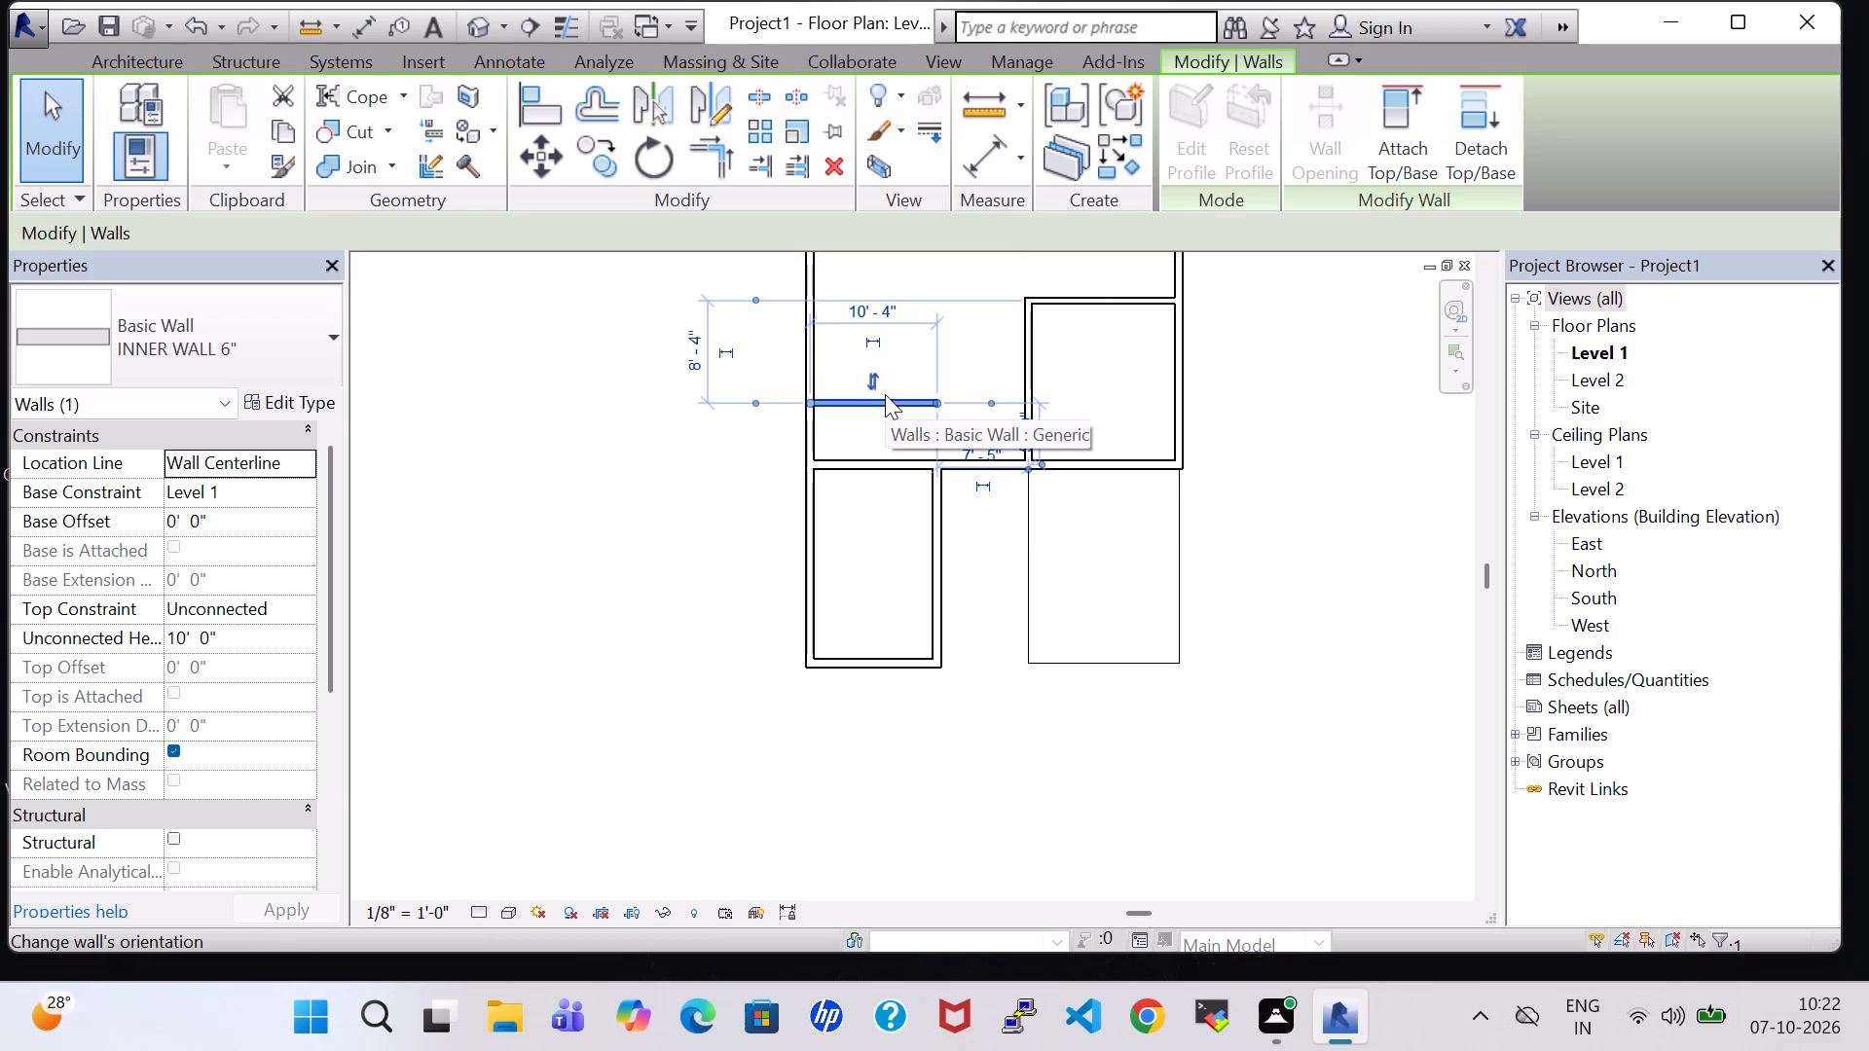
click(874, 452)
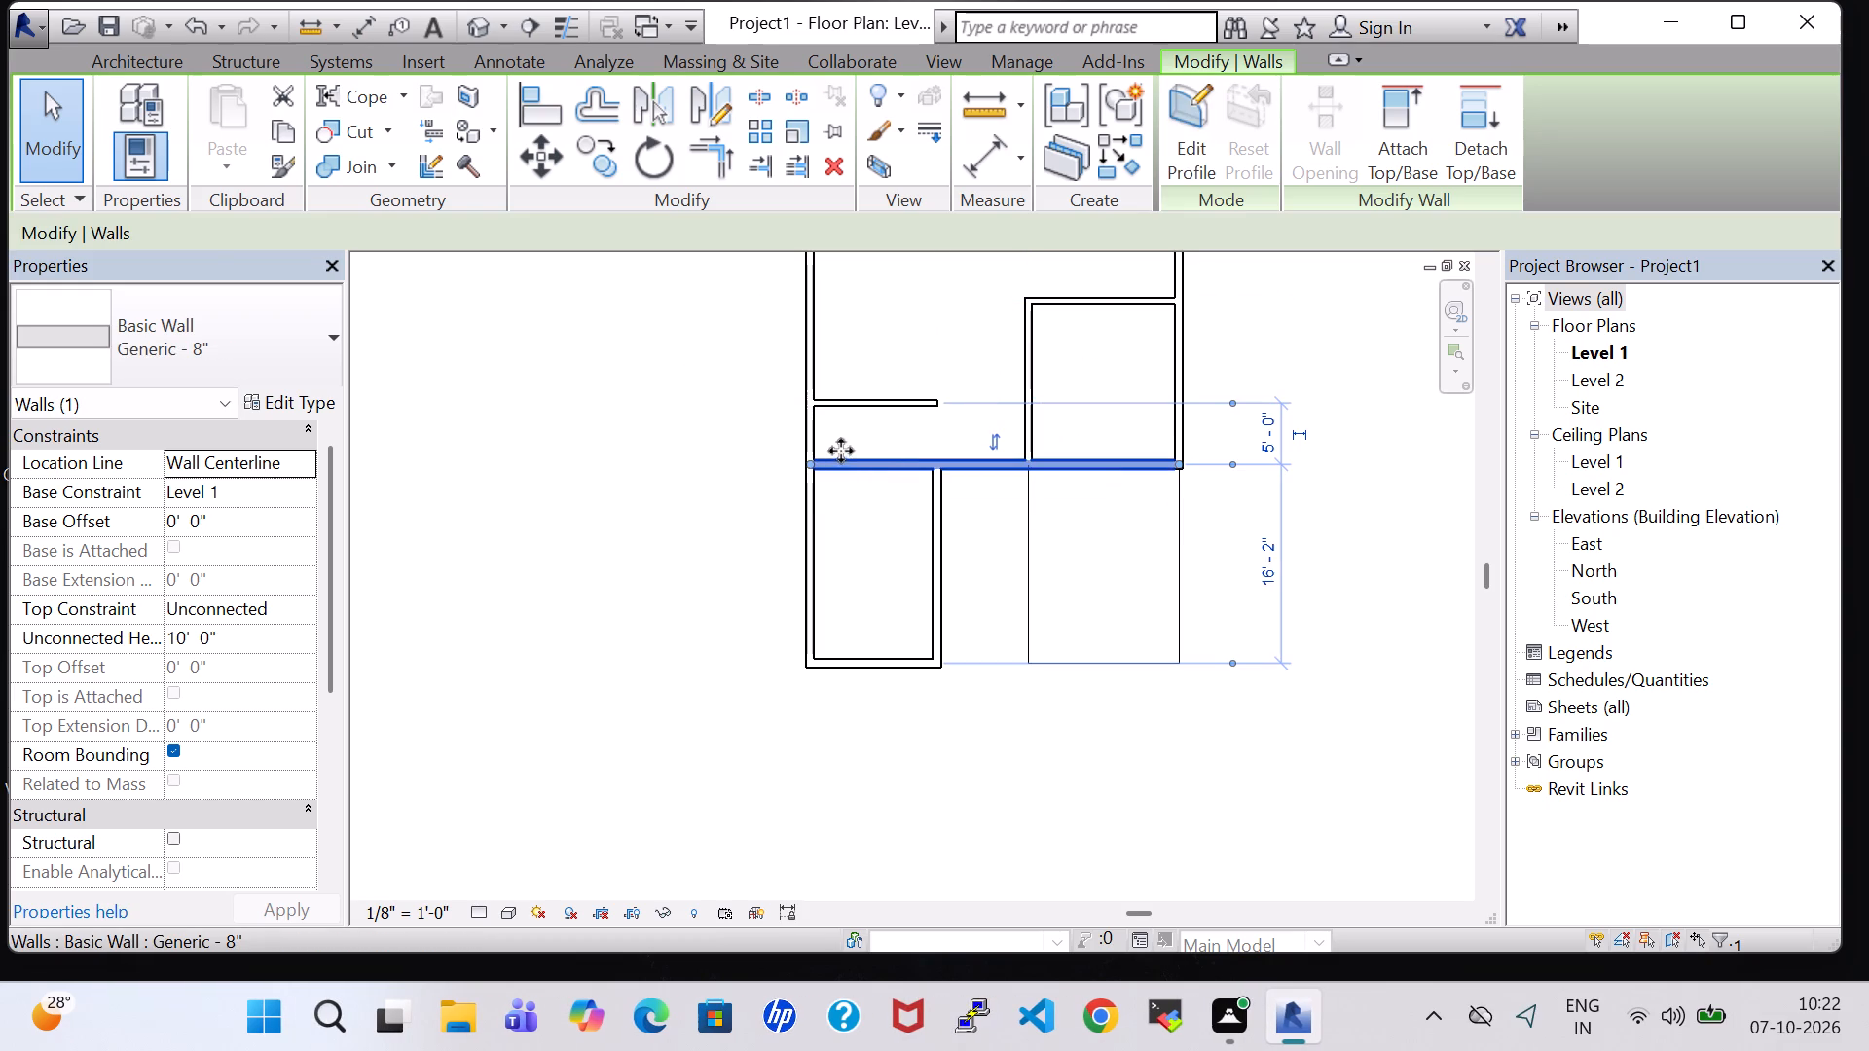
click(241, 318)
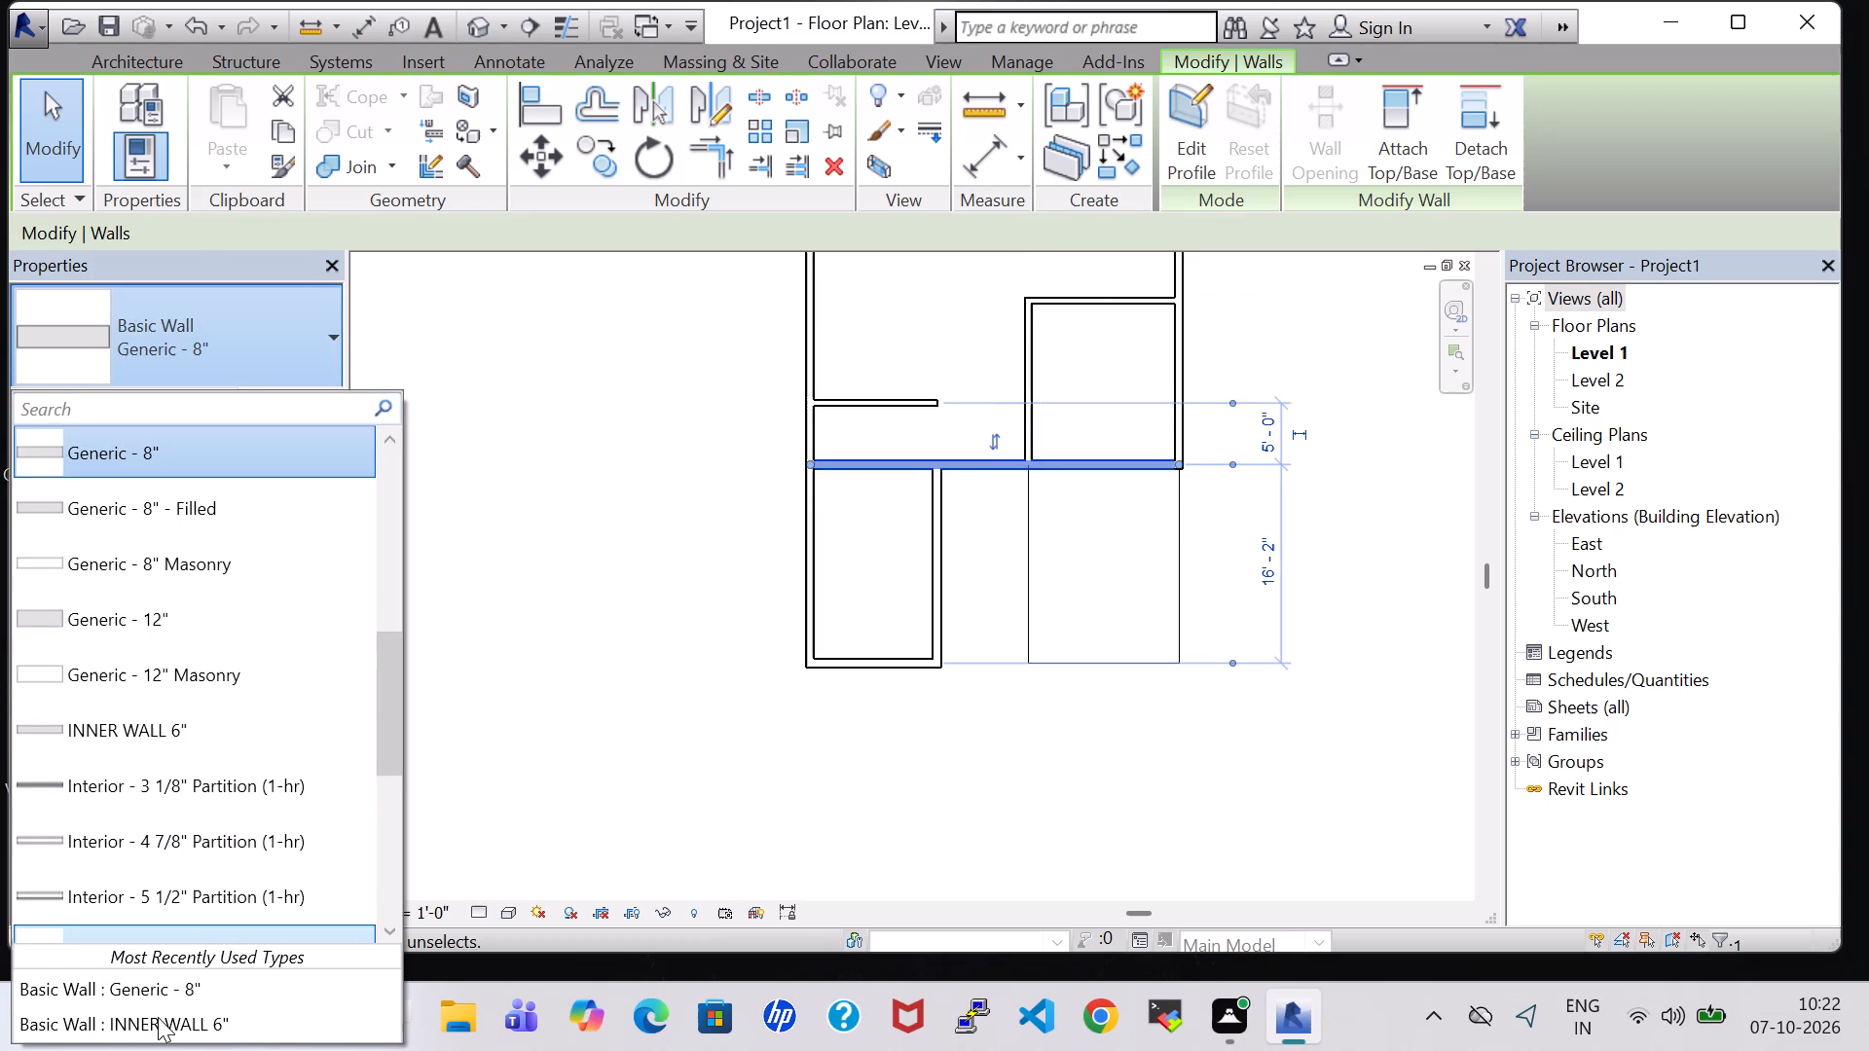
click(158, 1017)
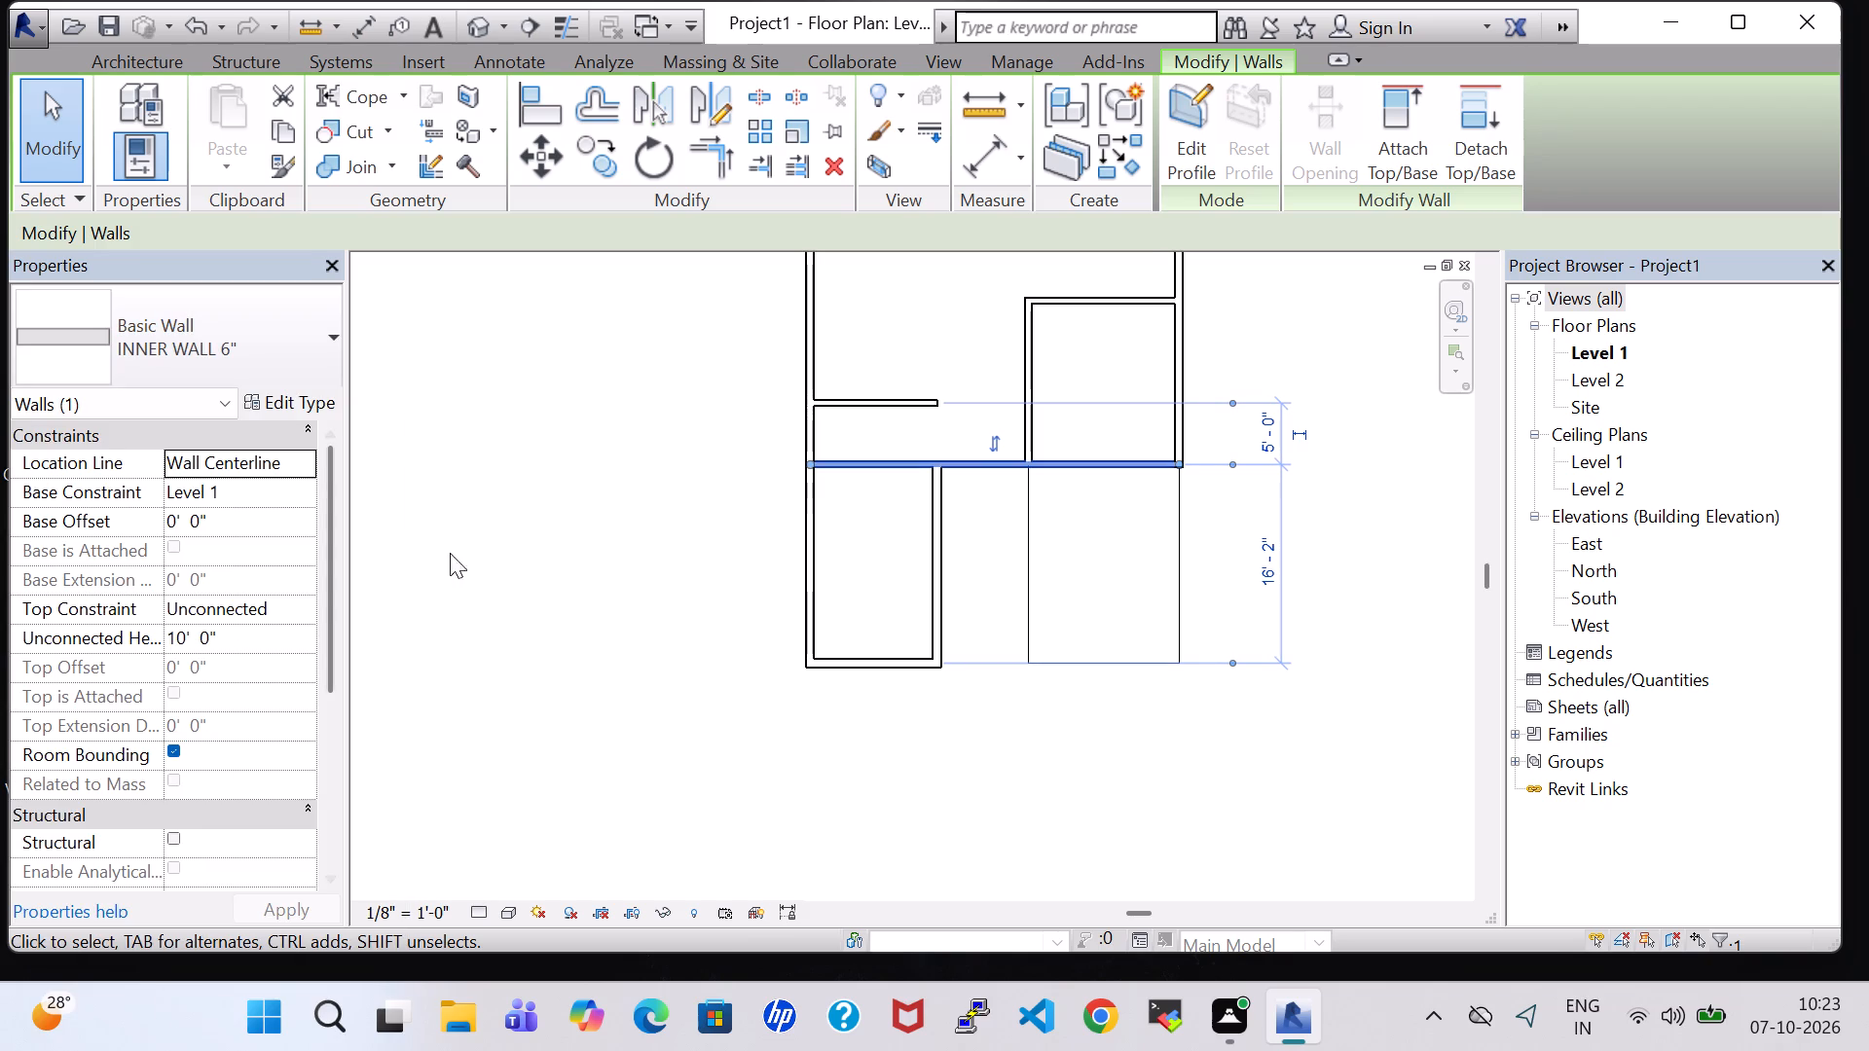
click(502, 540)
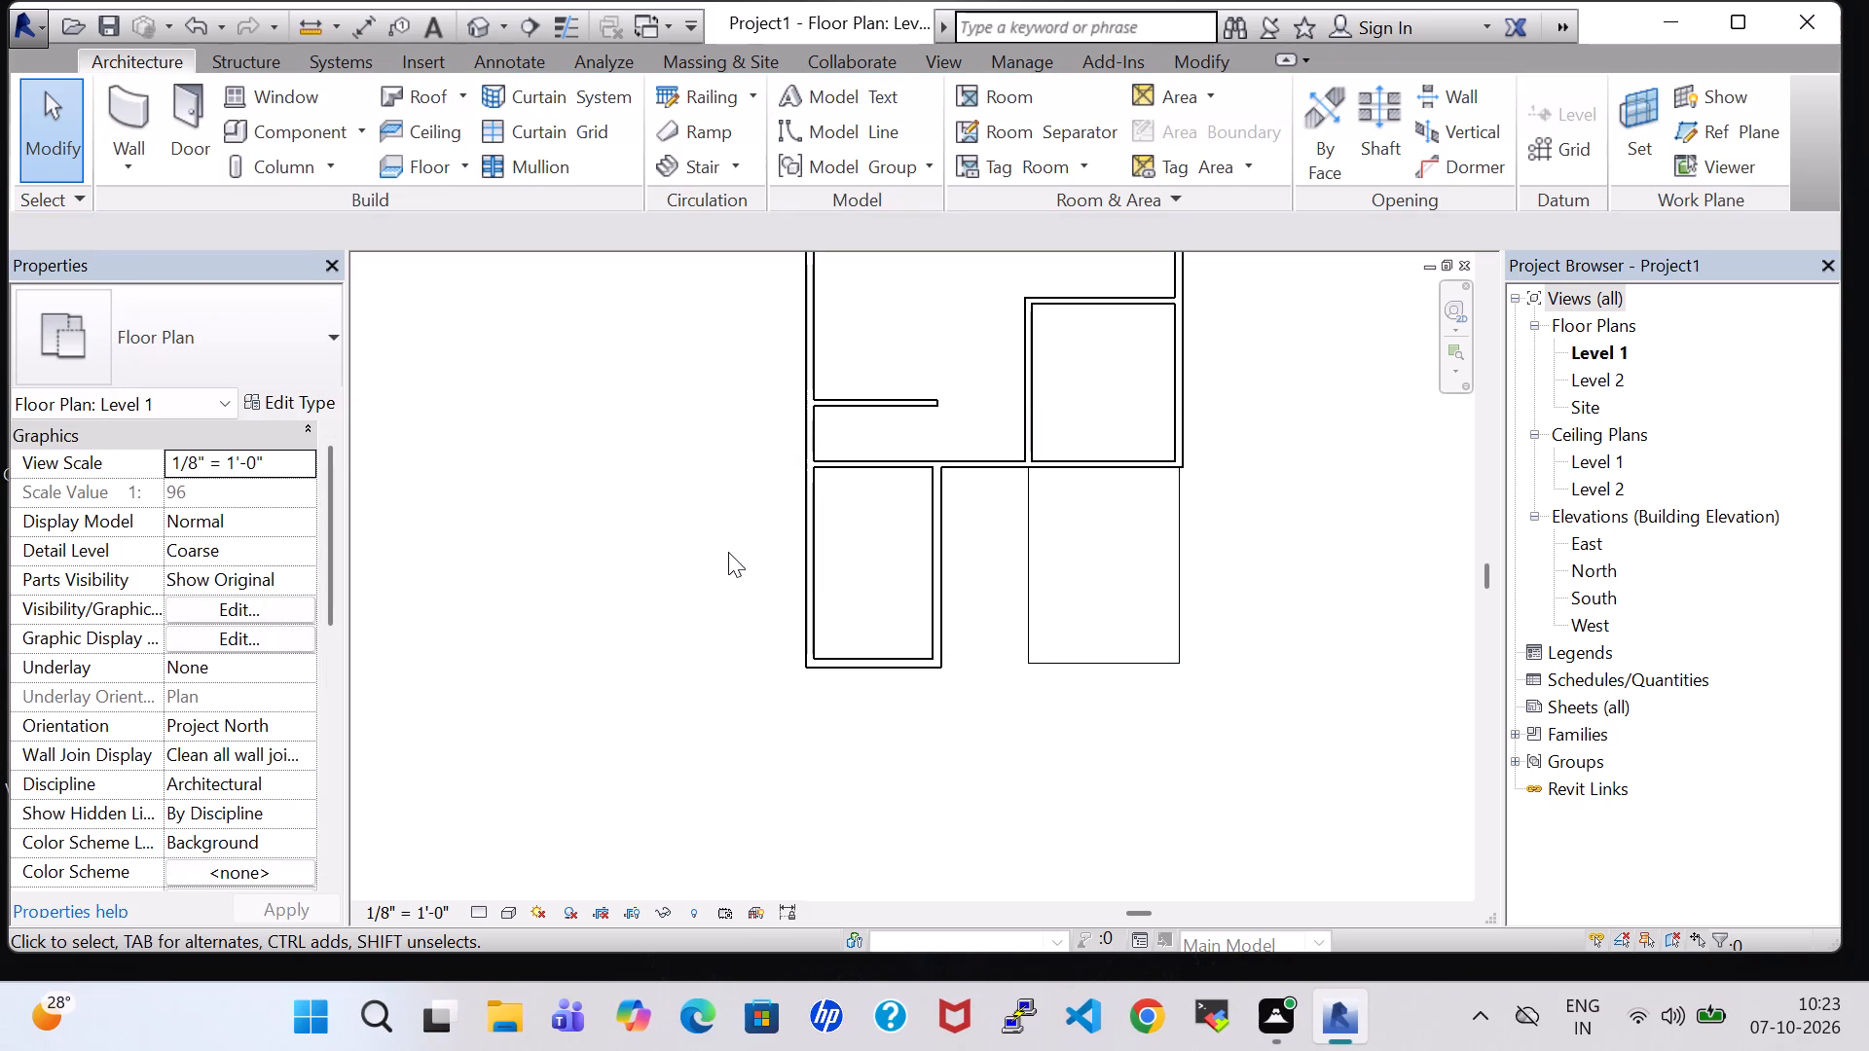
Check the wall types of the inner walls on both sides of the small central north room.
scroll(728, 552, down, 3)
middle_drag(1147, 513, 1280, 773)
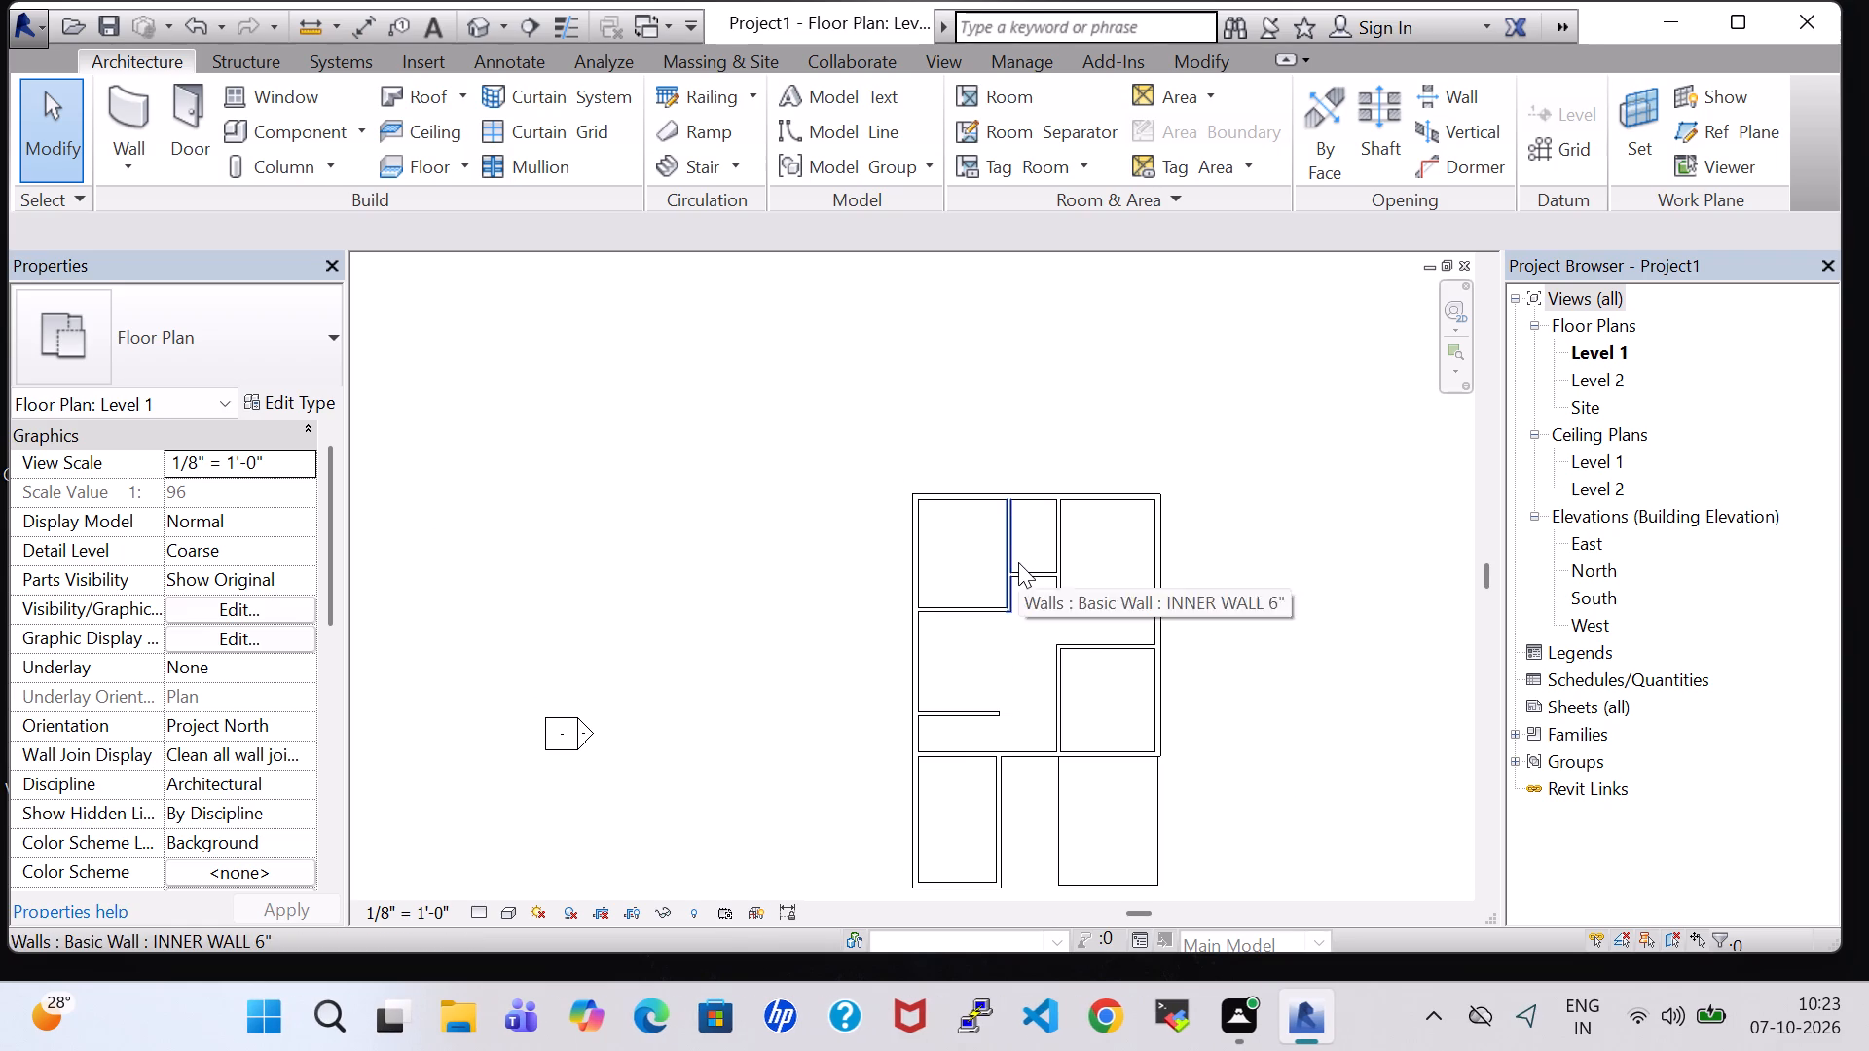
click(1024, 570)
click(999, 538)
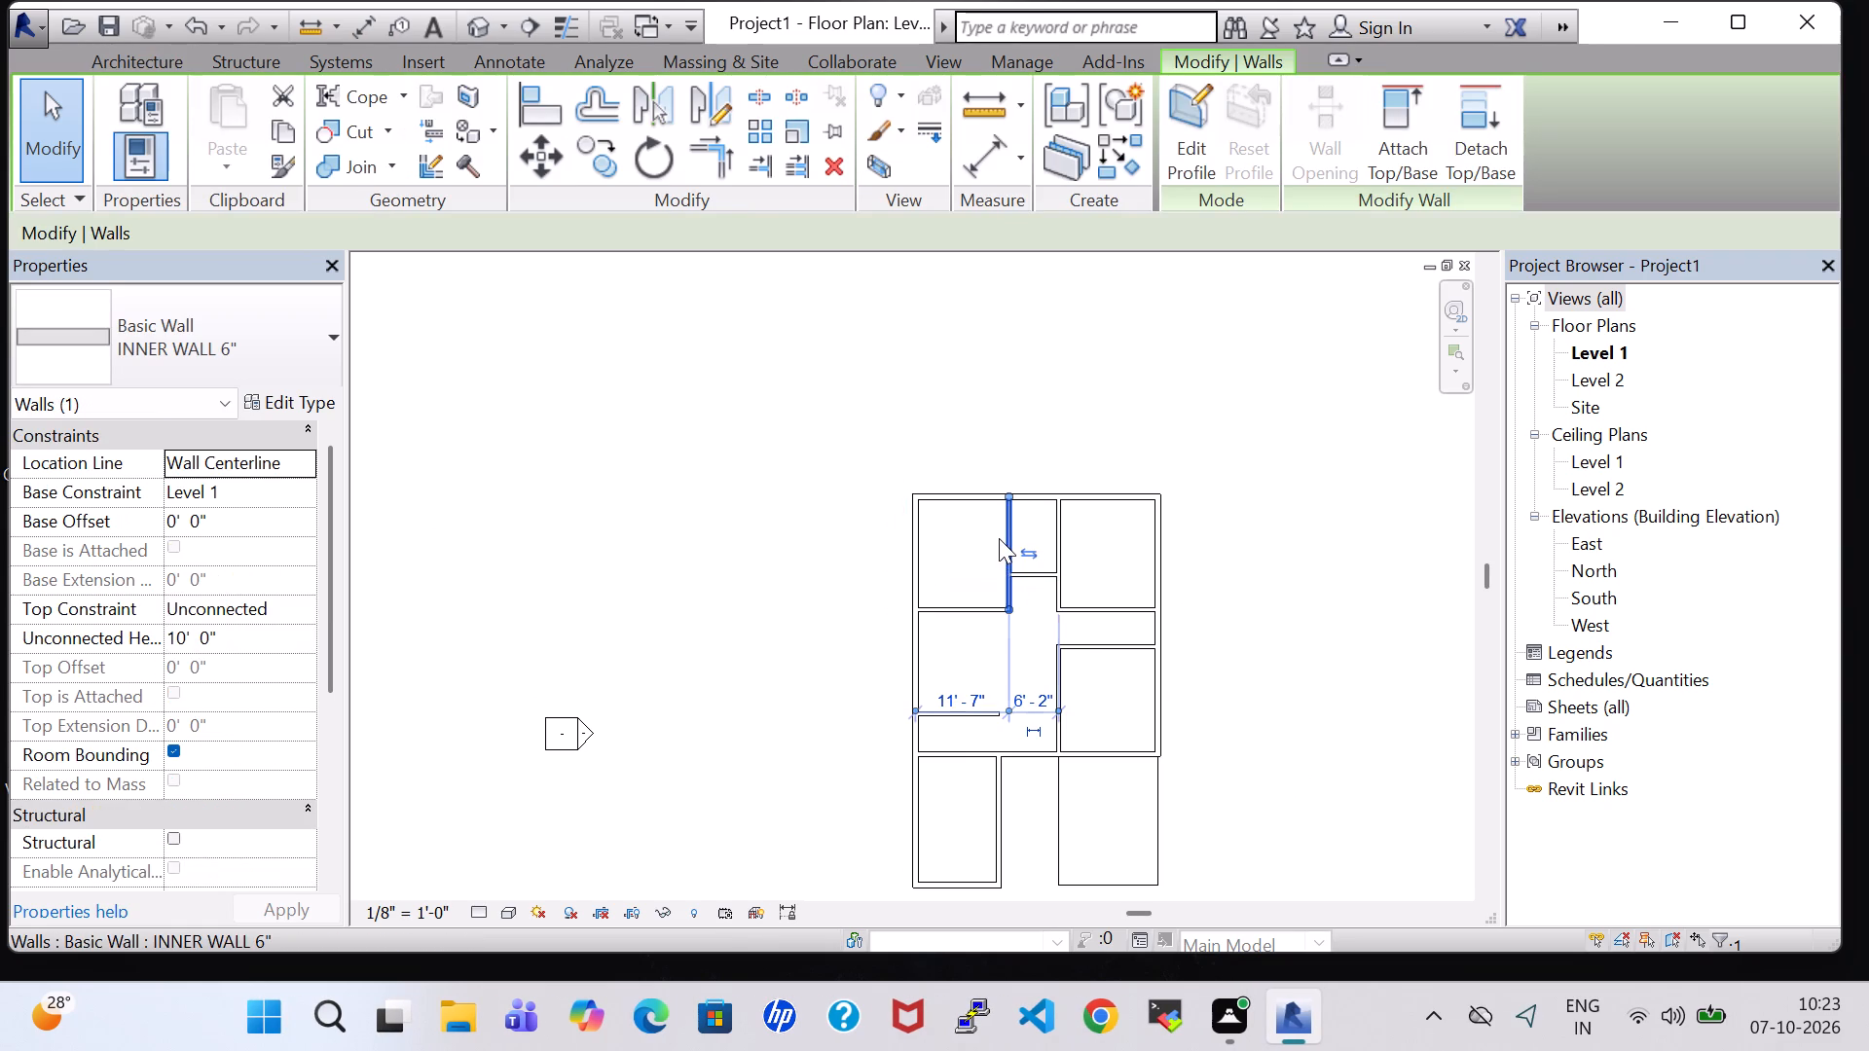
click(1065, 531)
click(1073, 417)
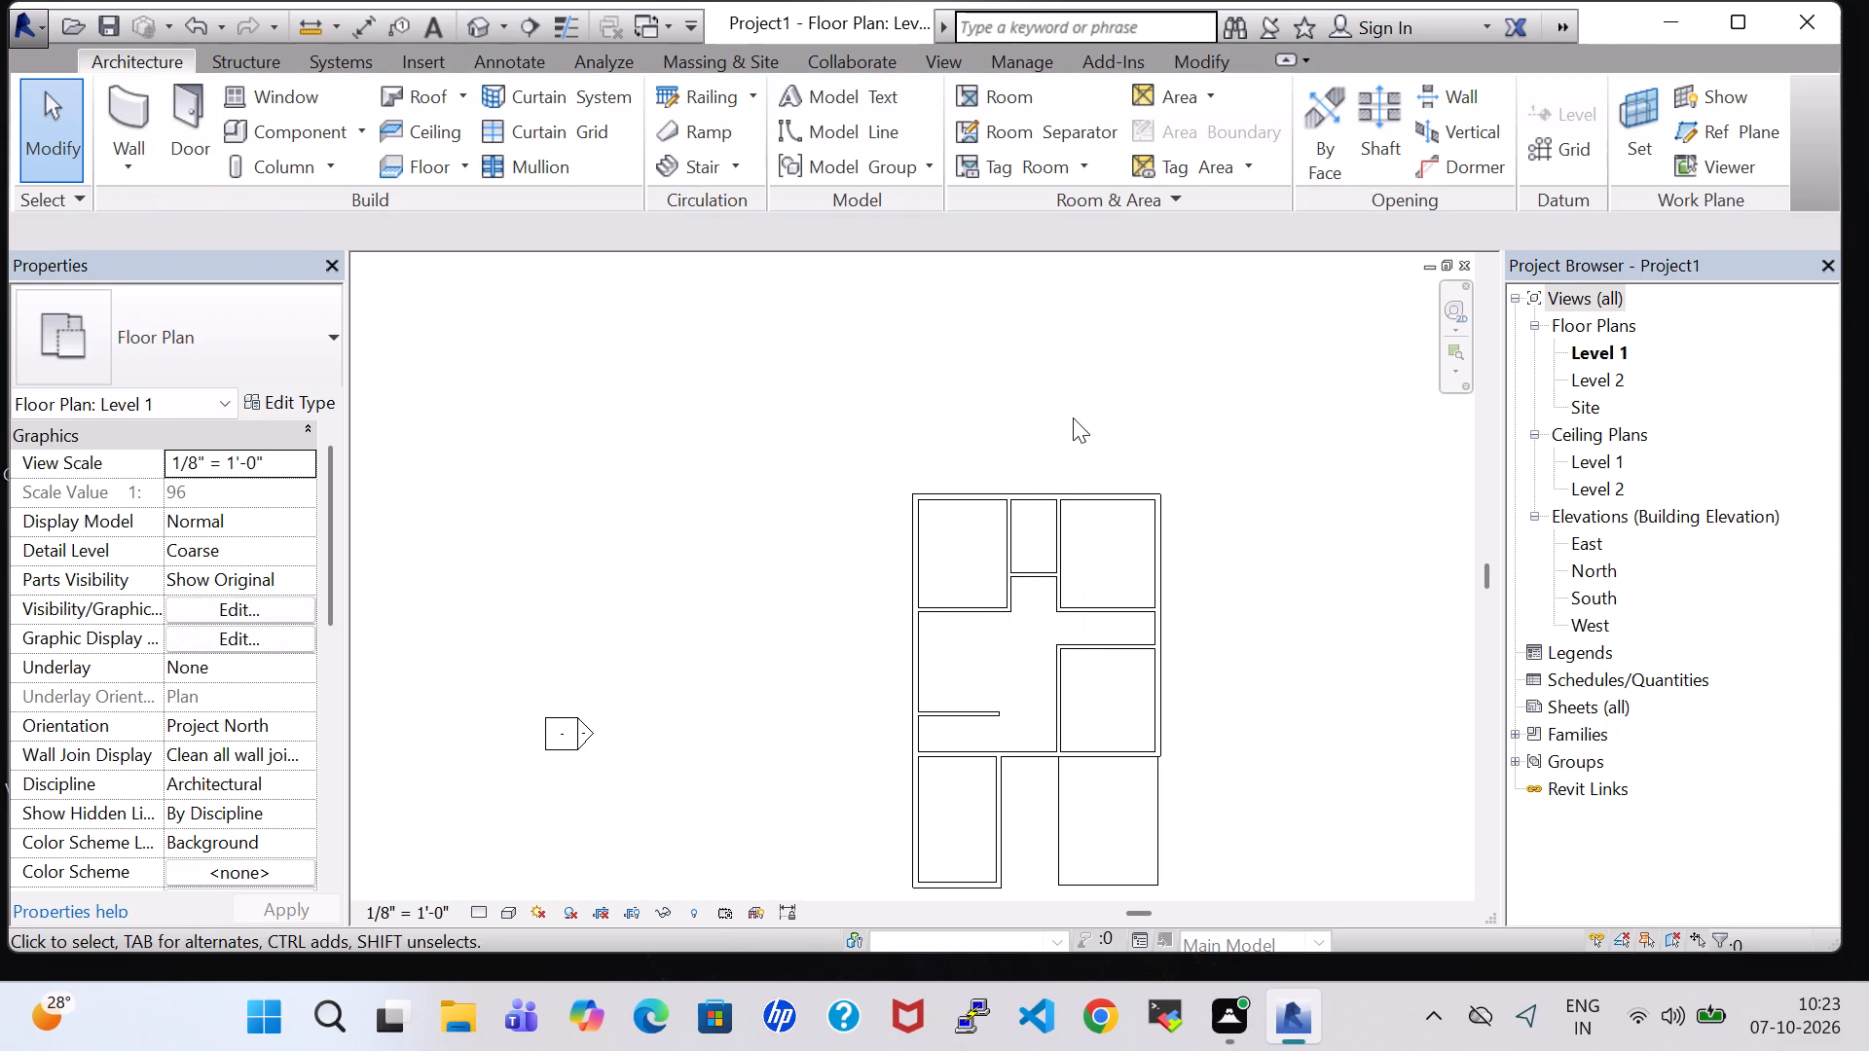
Place a 36" x 84" Single-Flush door in the northwest room's east wall, swinging inward, centred about 2'-2 1/2" from the south wall.
click(277, 126)
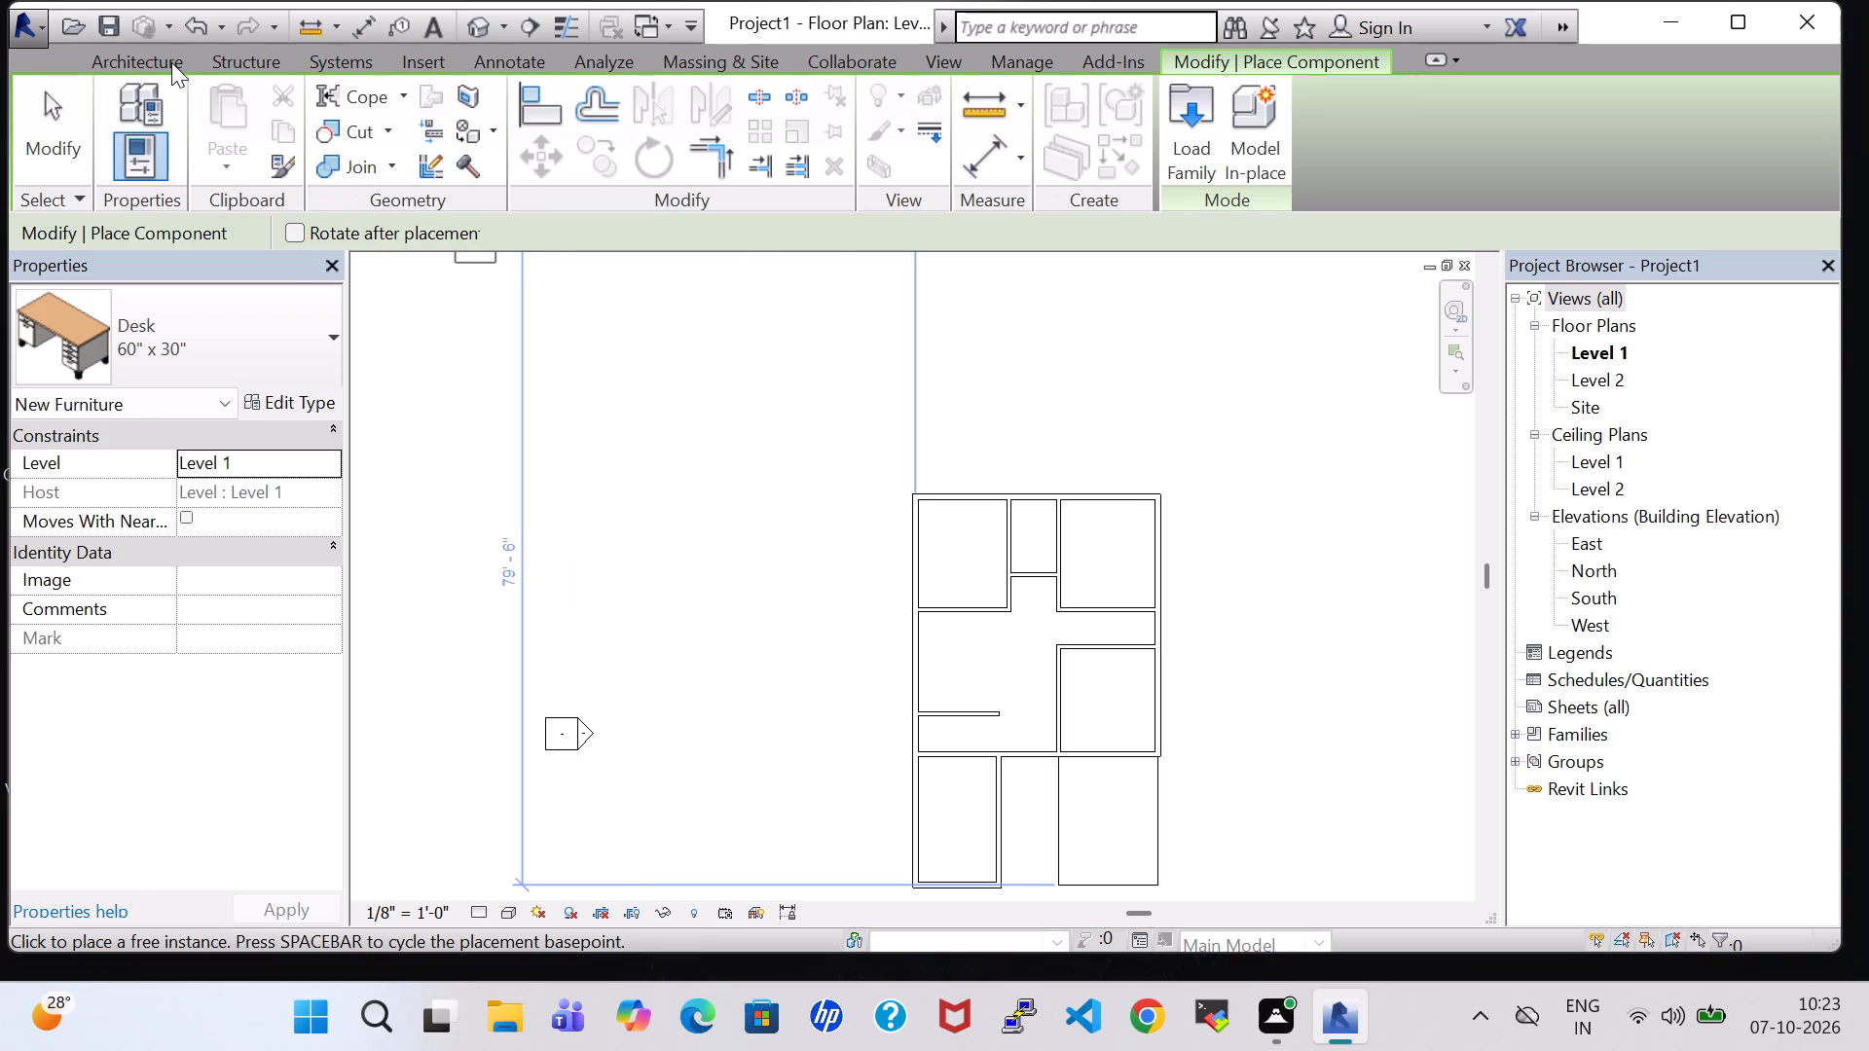
key(Escape)
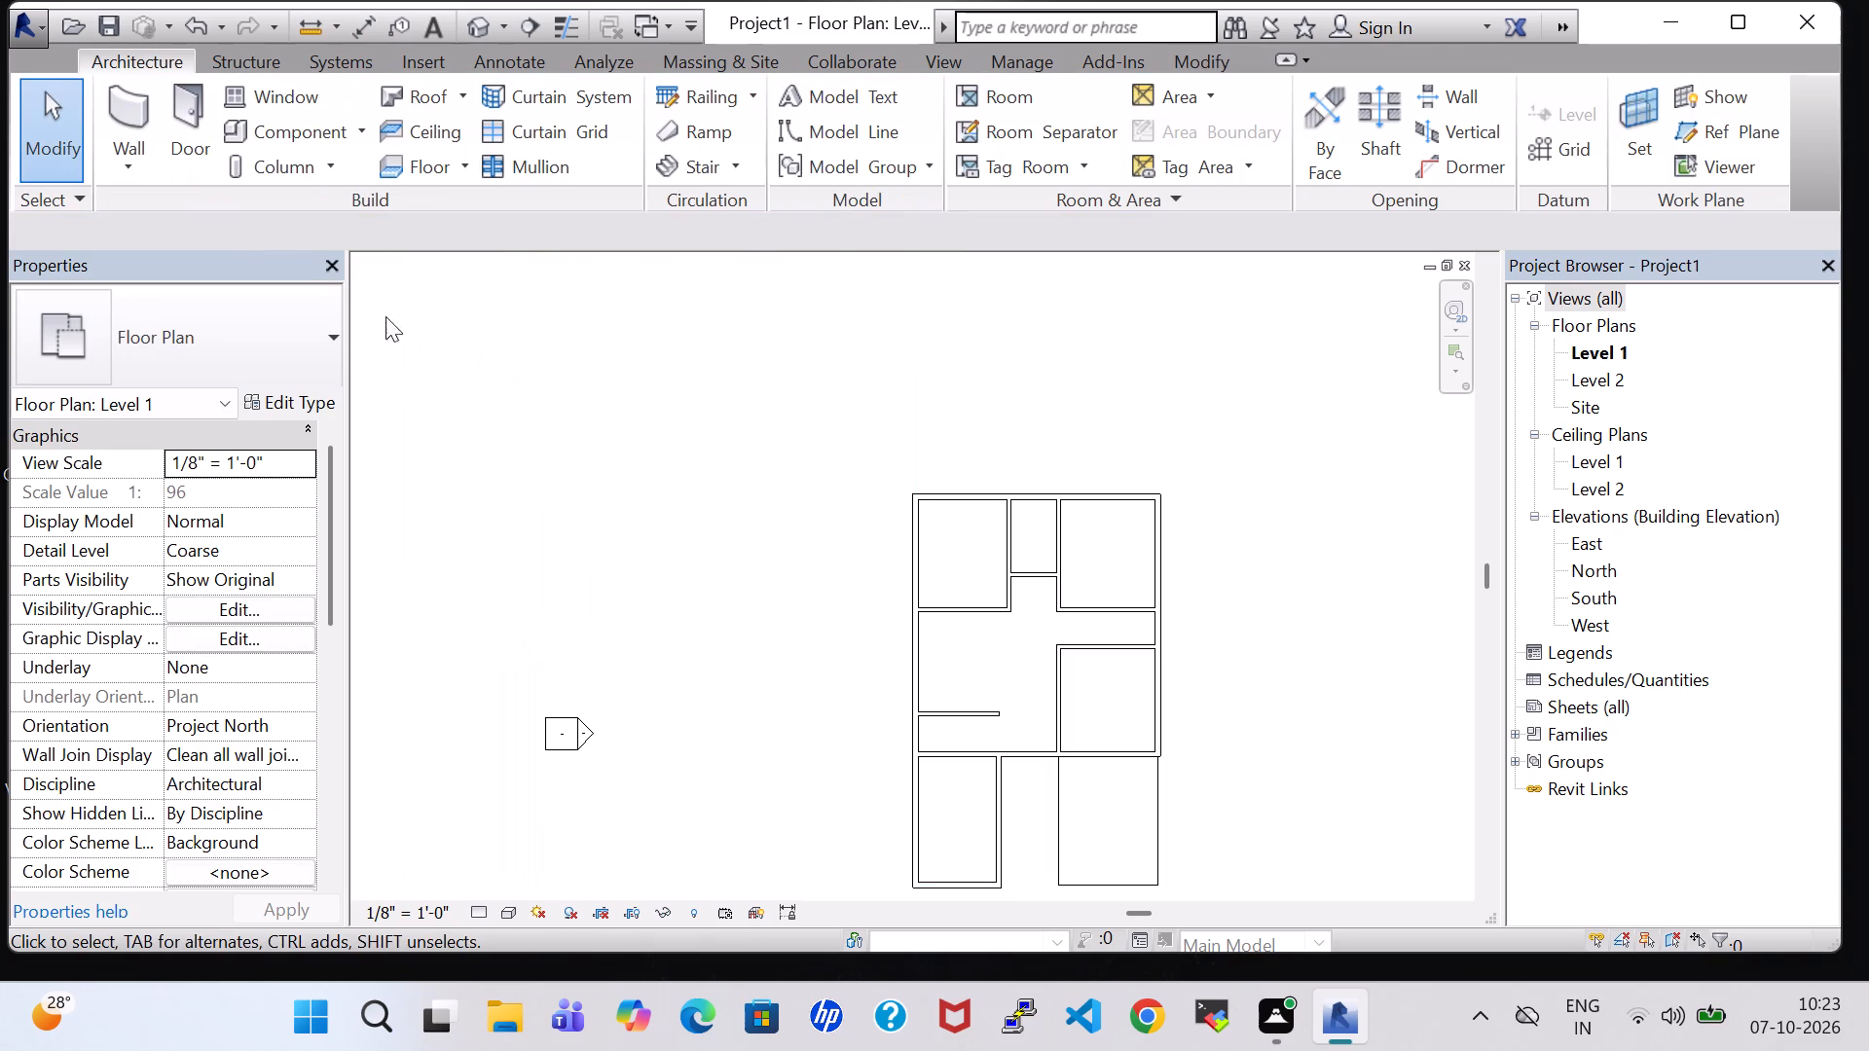
click(182, 84)
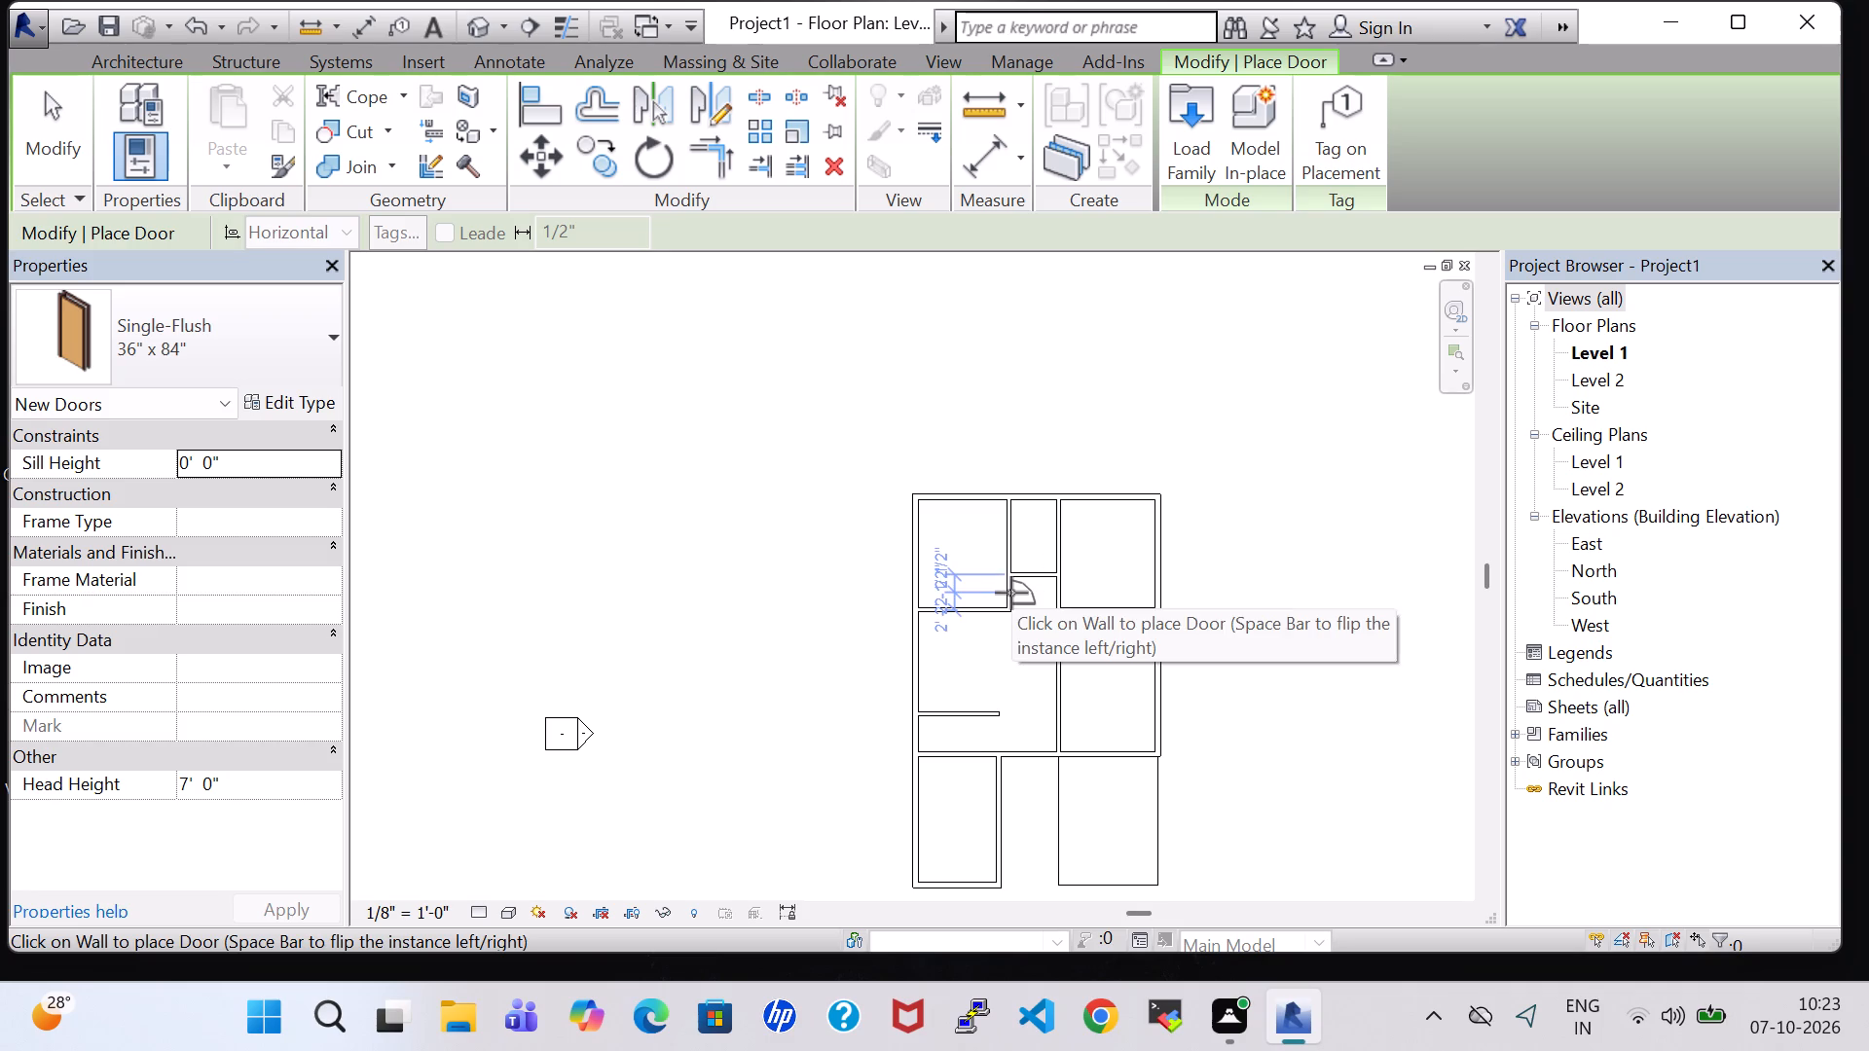
scroll(1011, 593, up, 8)
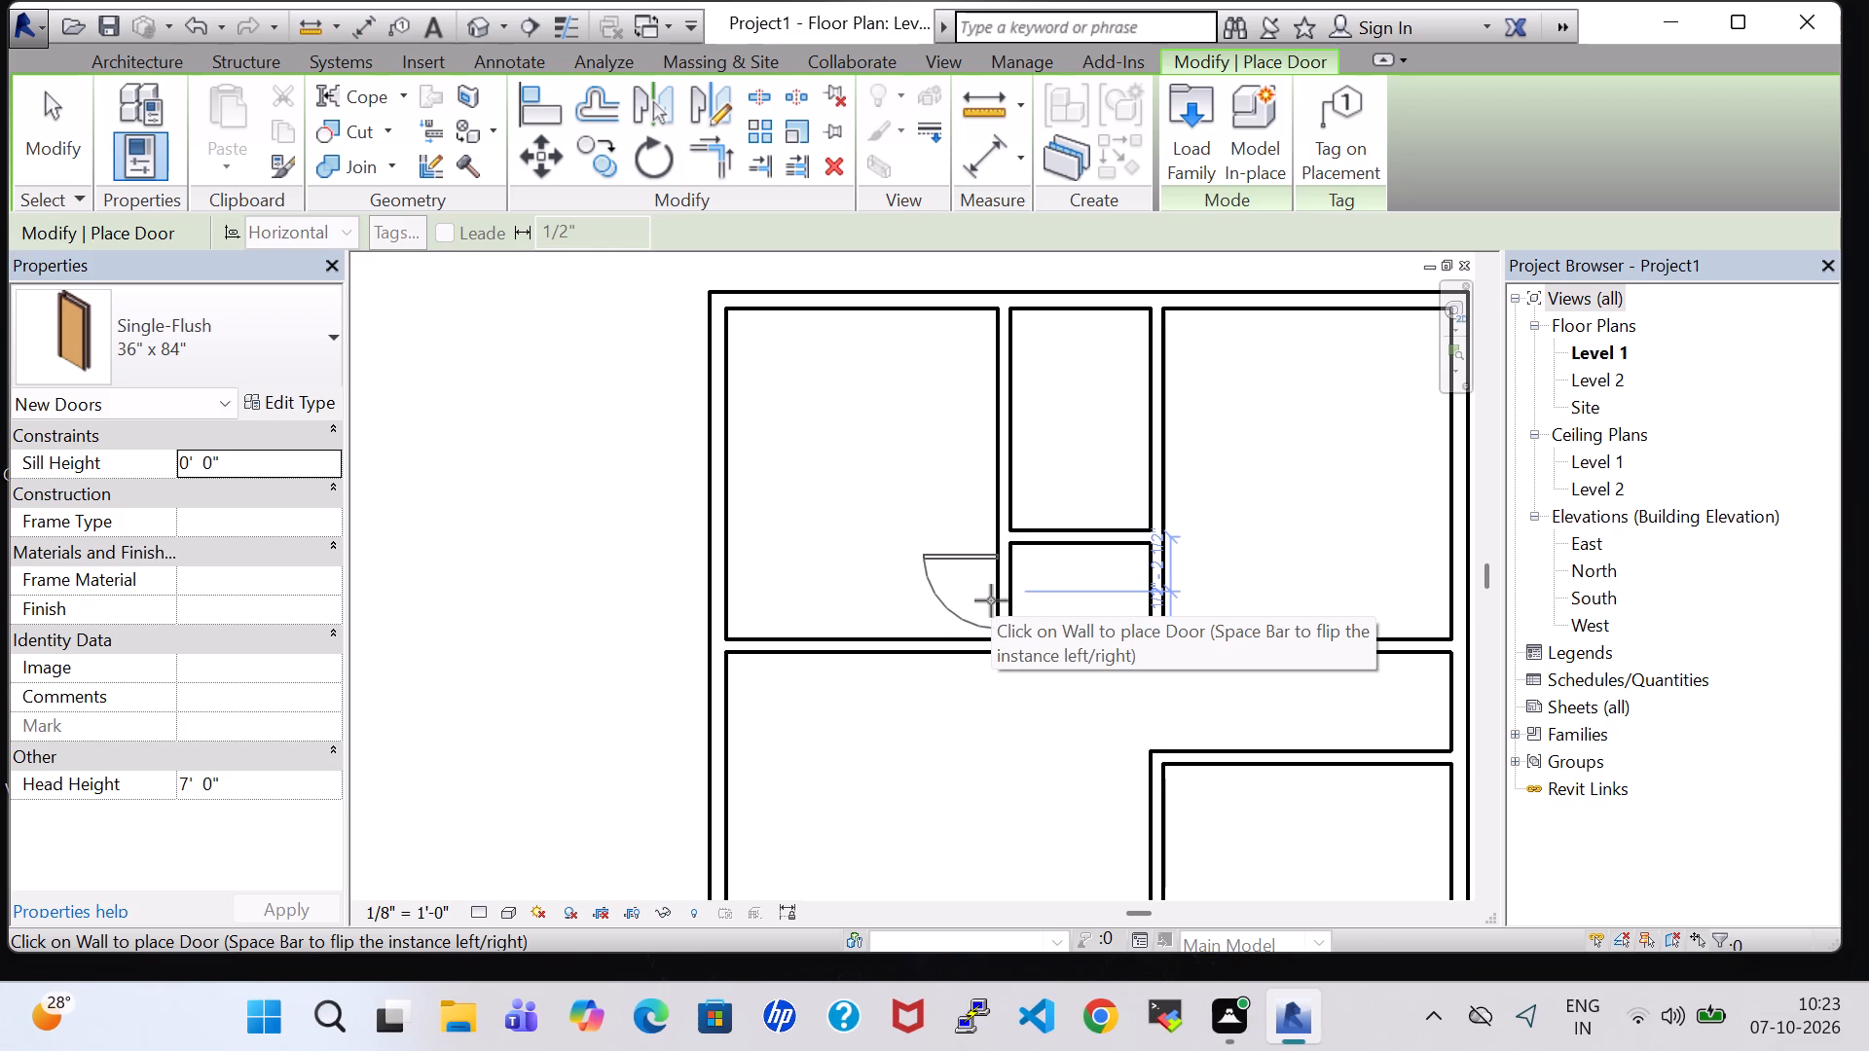
key(space)
click(991, 600)
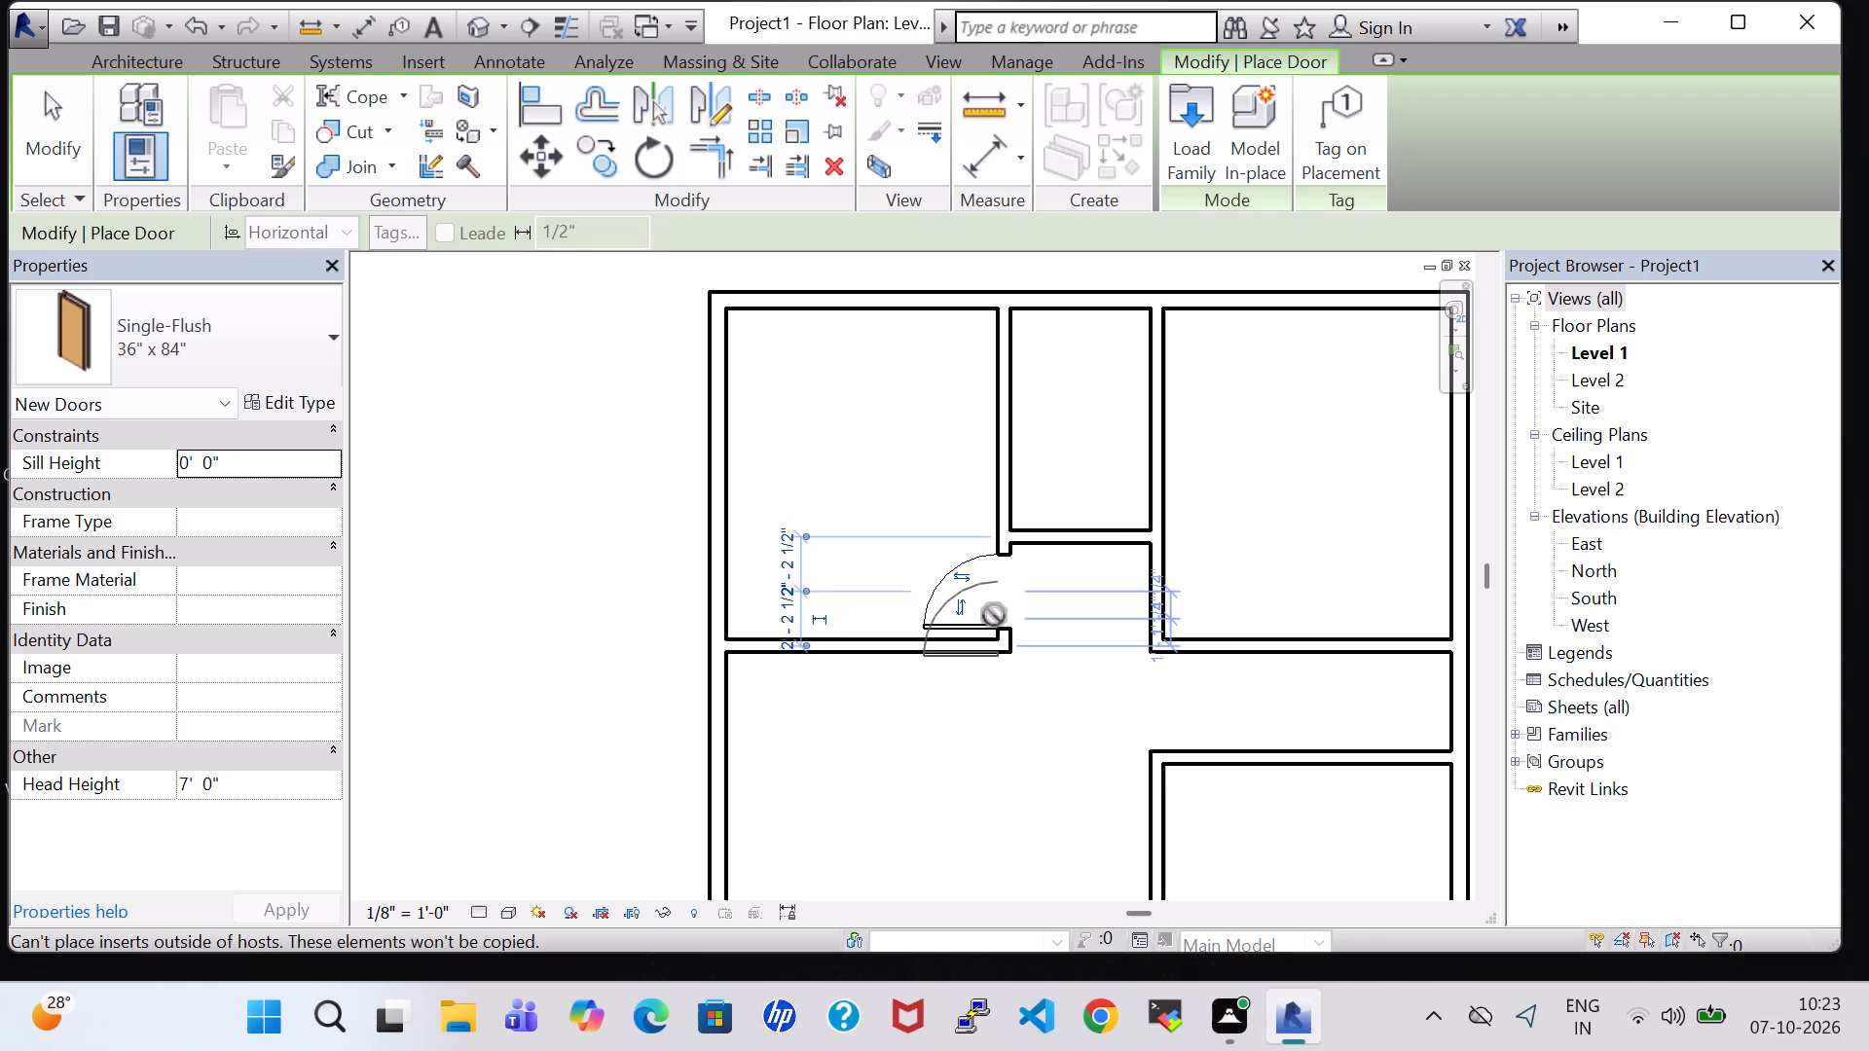
key(Escape)
key(Escape)
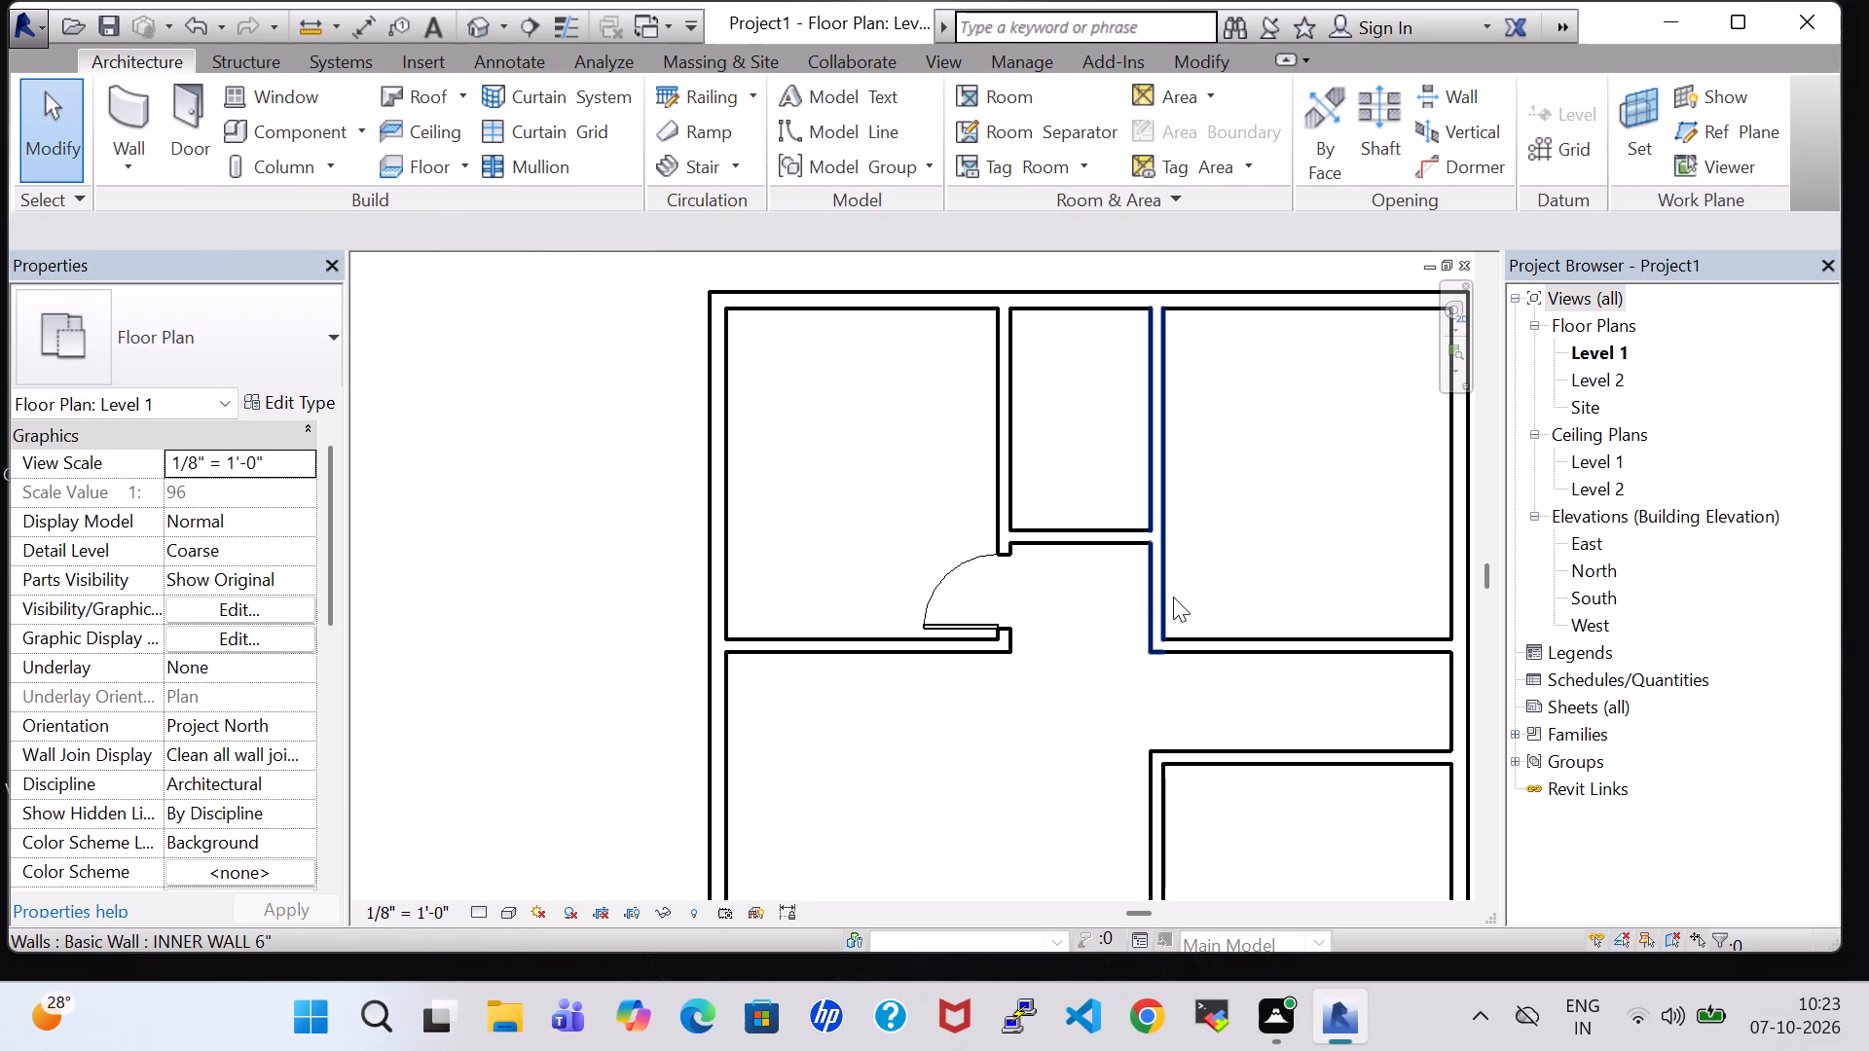
Place a 36" x 84" Single-Flush door in the northeast room's west wall, swinging inward, centred about 2'-2 1/2" from the south wall.
click(207, 109)
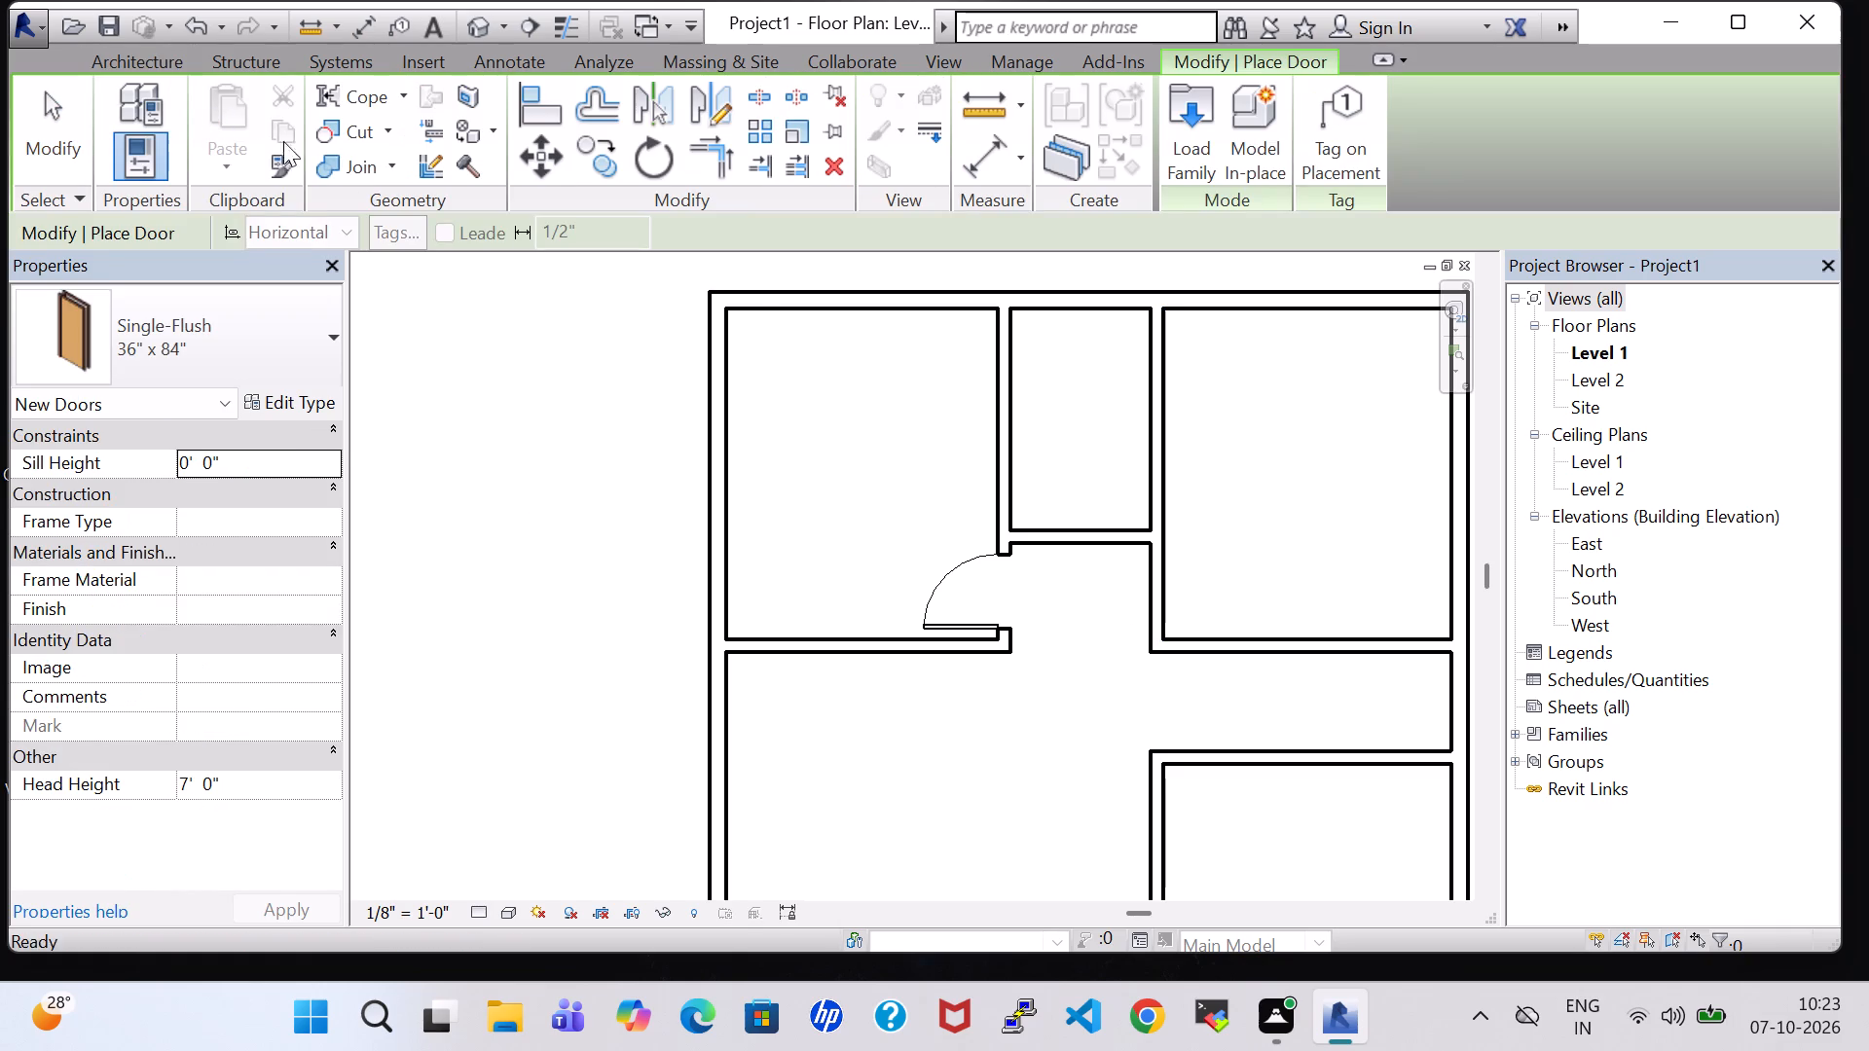
click(1174, 592)
key(Escape)
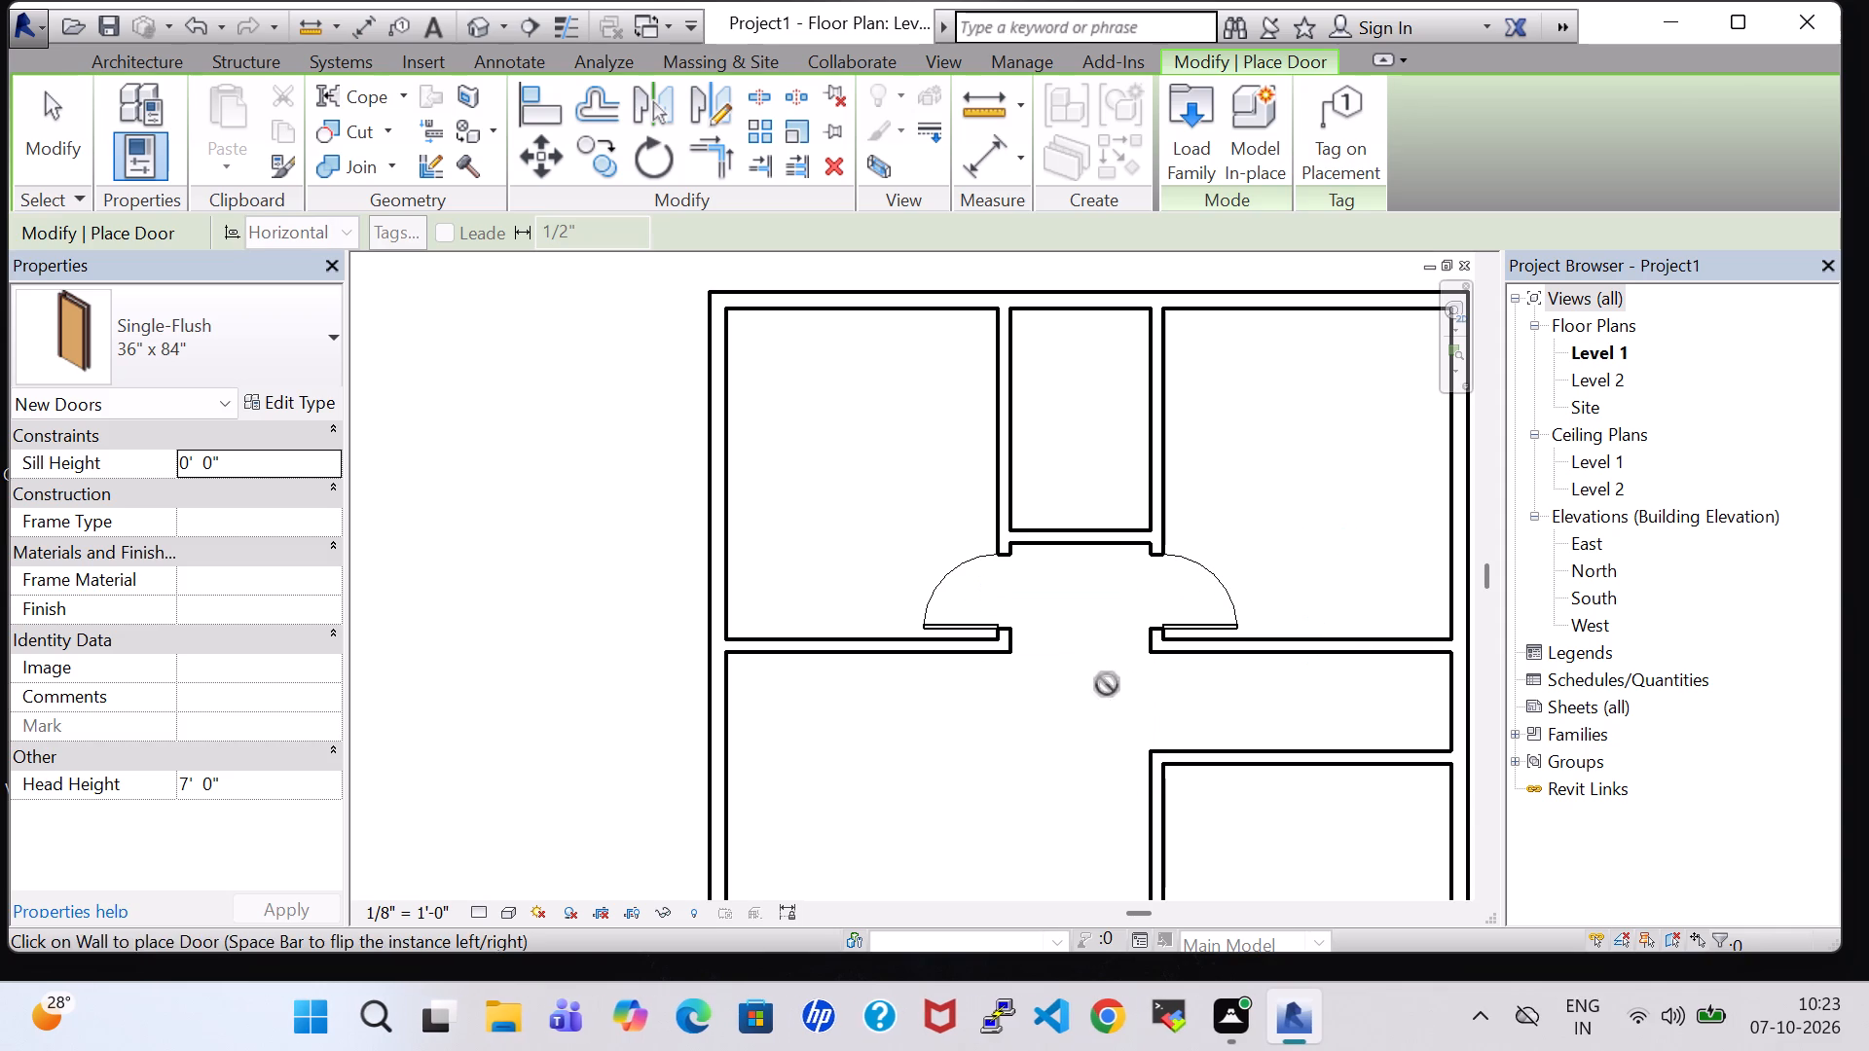
key(Escape)
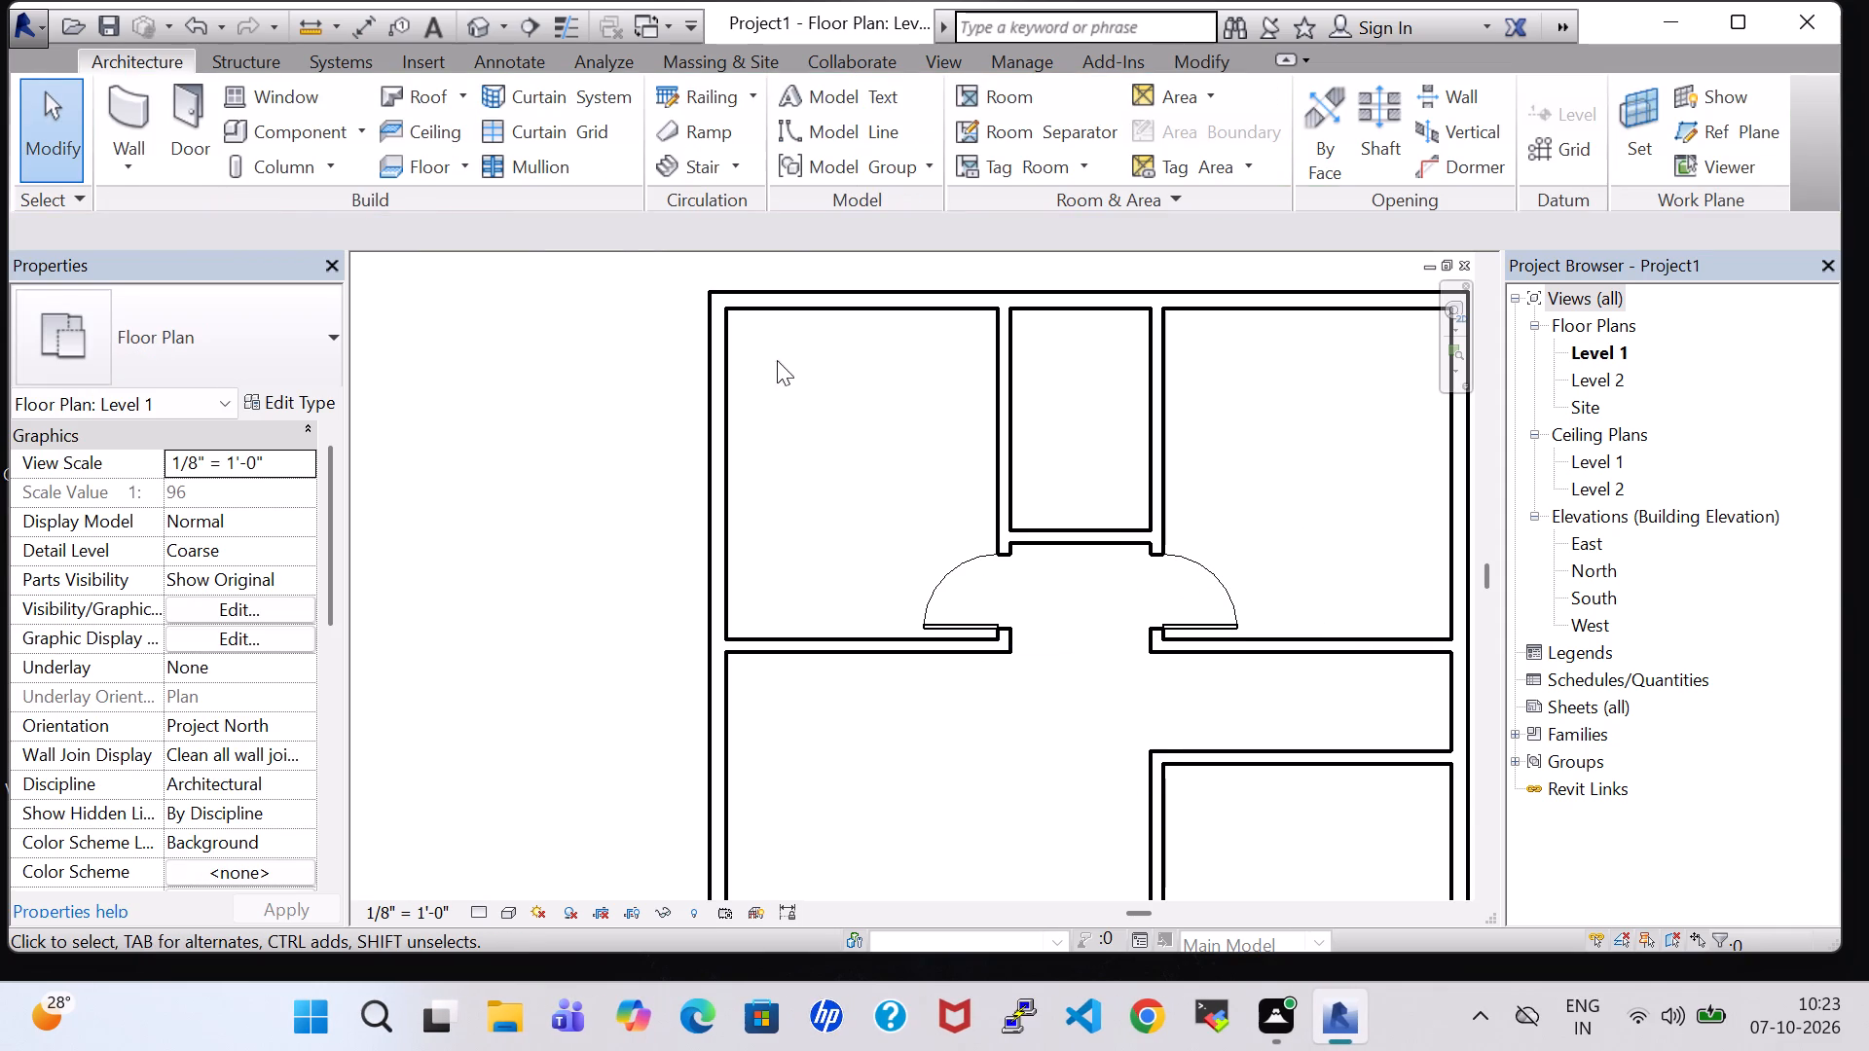
Place a 30" x 80" Single-Flush door in the small central north room's west wall, swinging inward, centred about 1'-6" from its south wall.
click(185, 91)
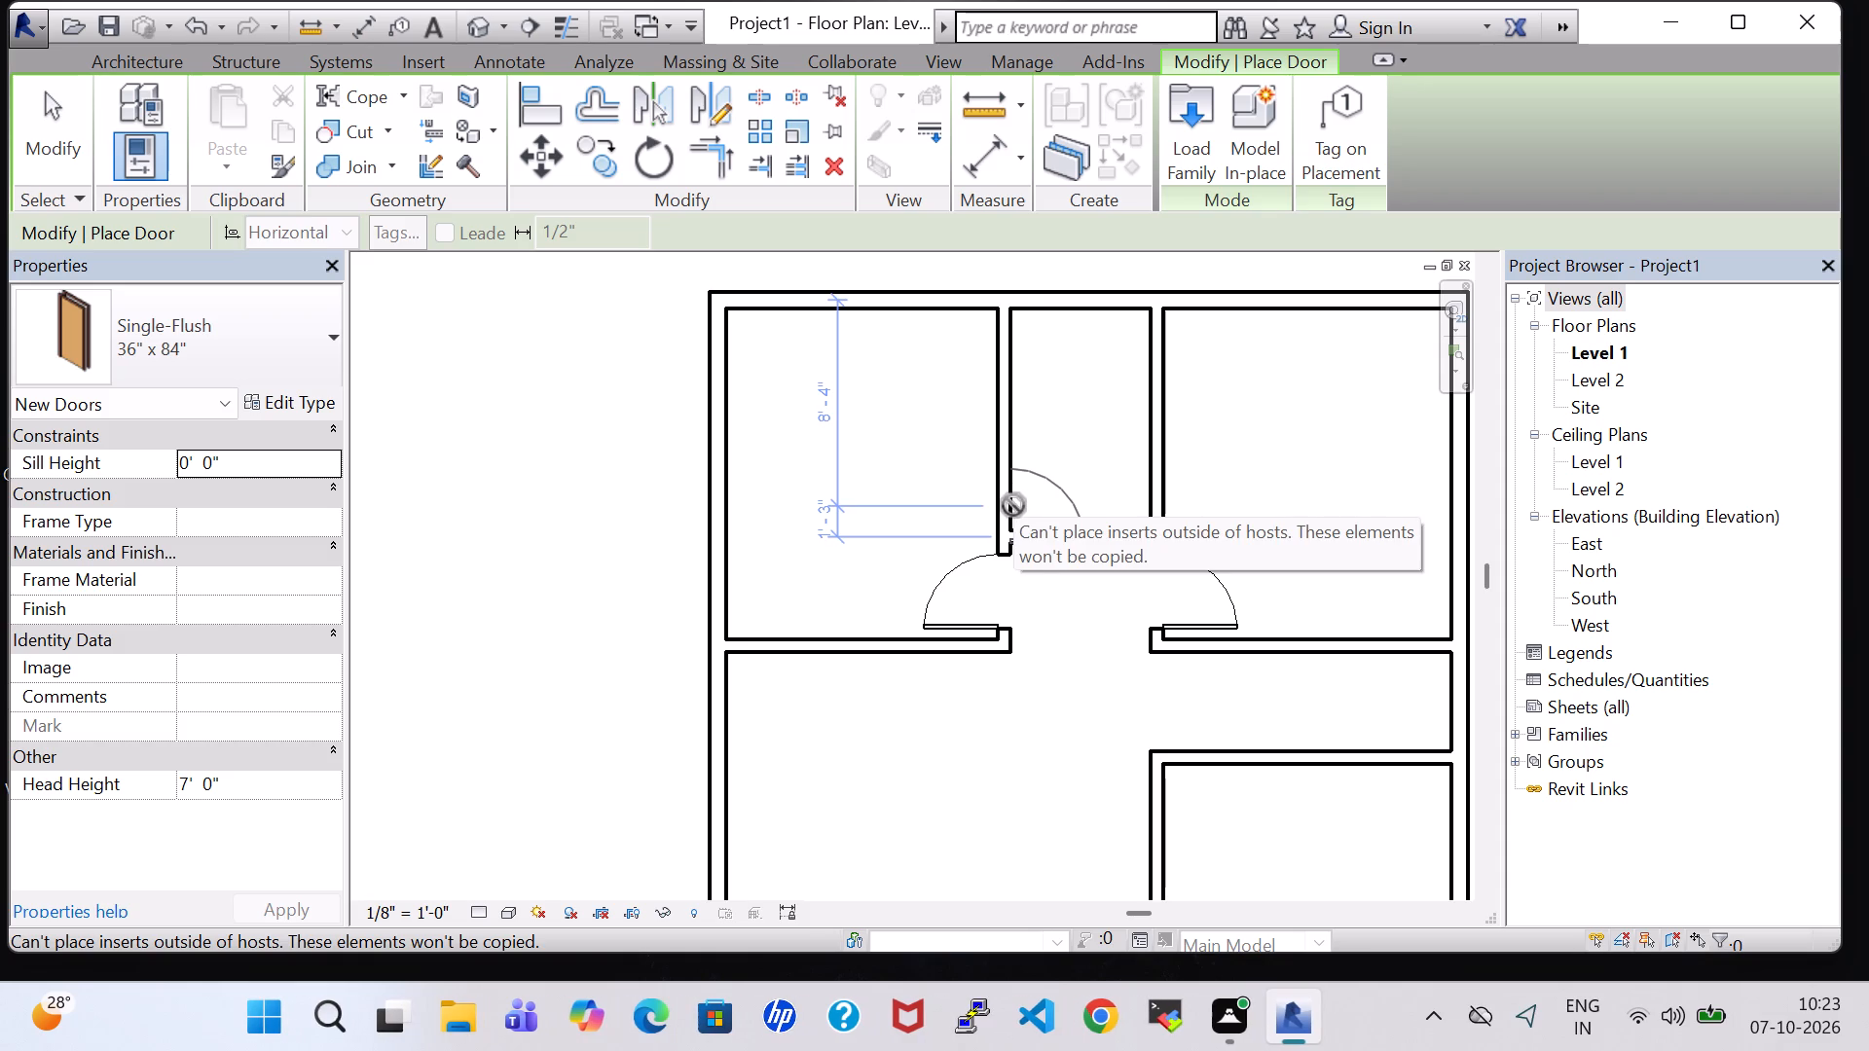
click(283, 344)
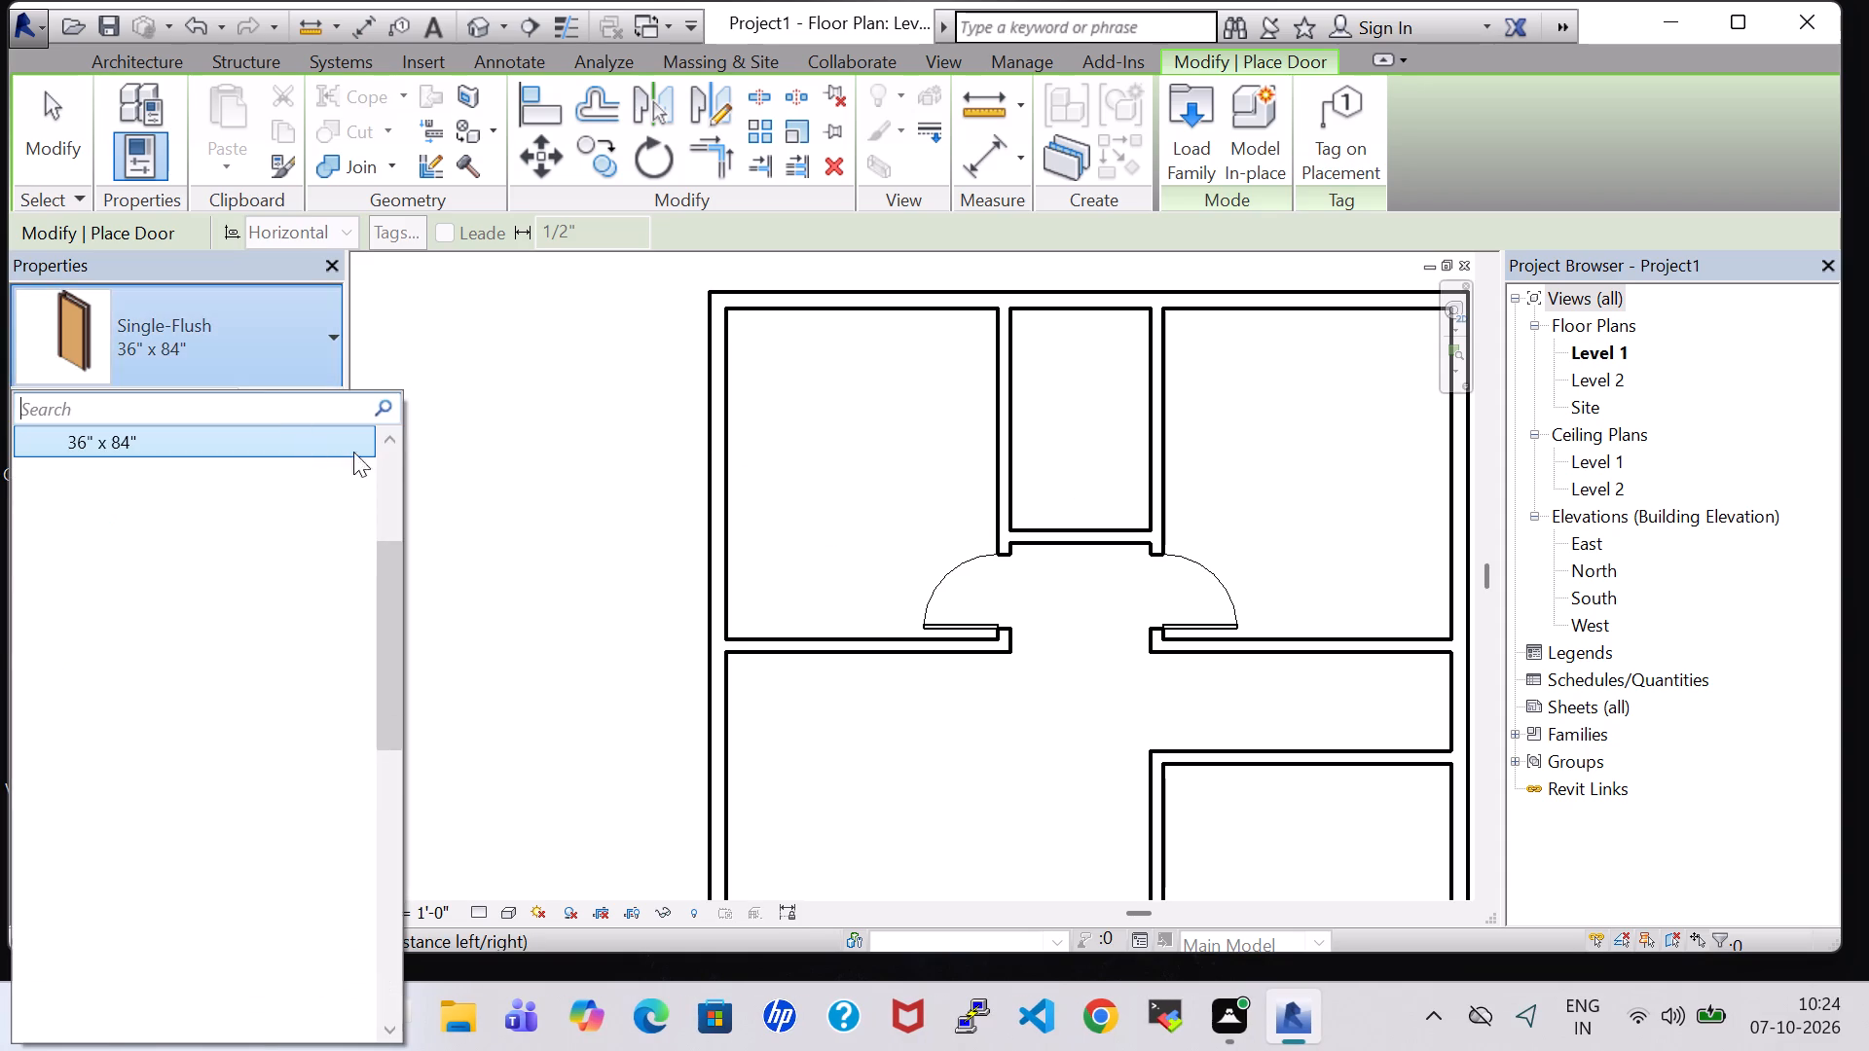
click(385, 445)
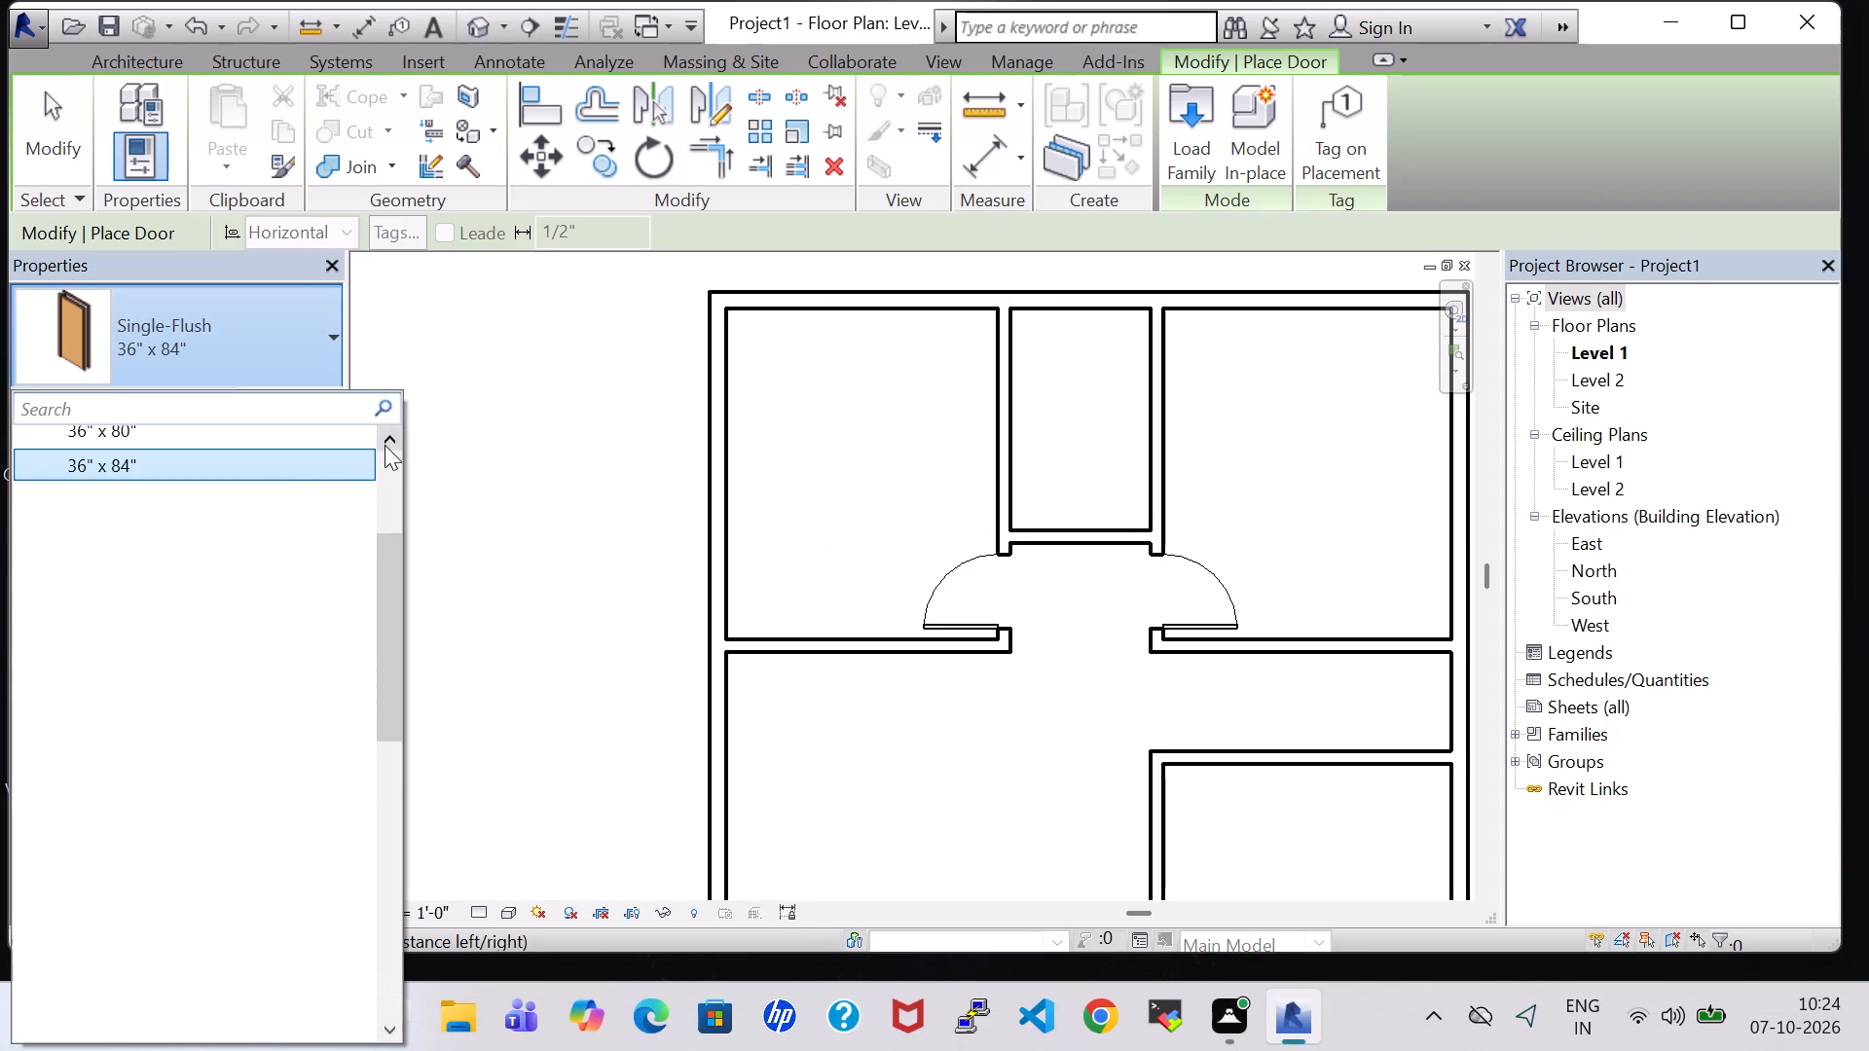
scroll(385, 445, up, 4)
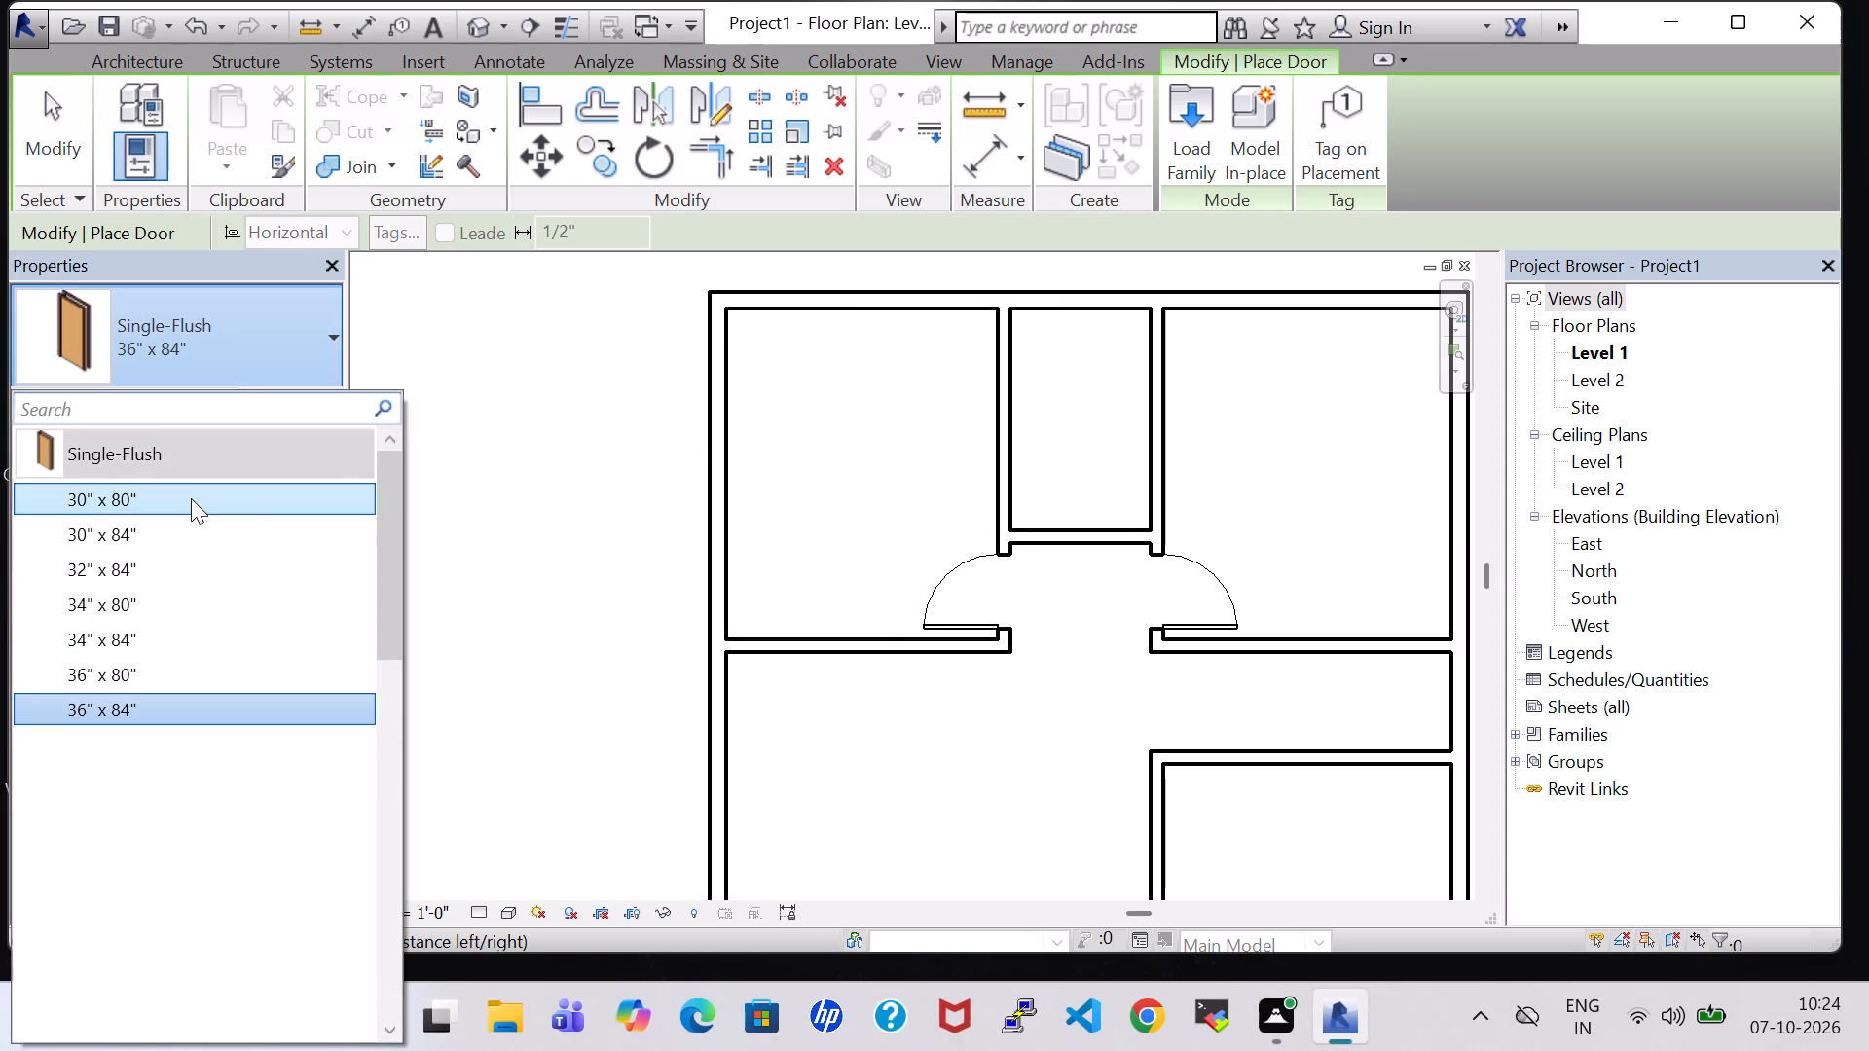
click(191, 498)
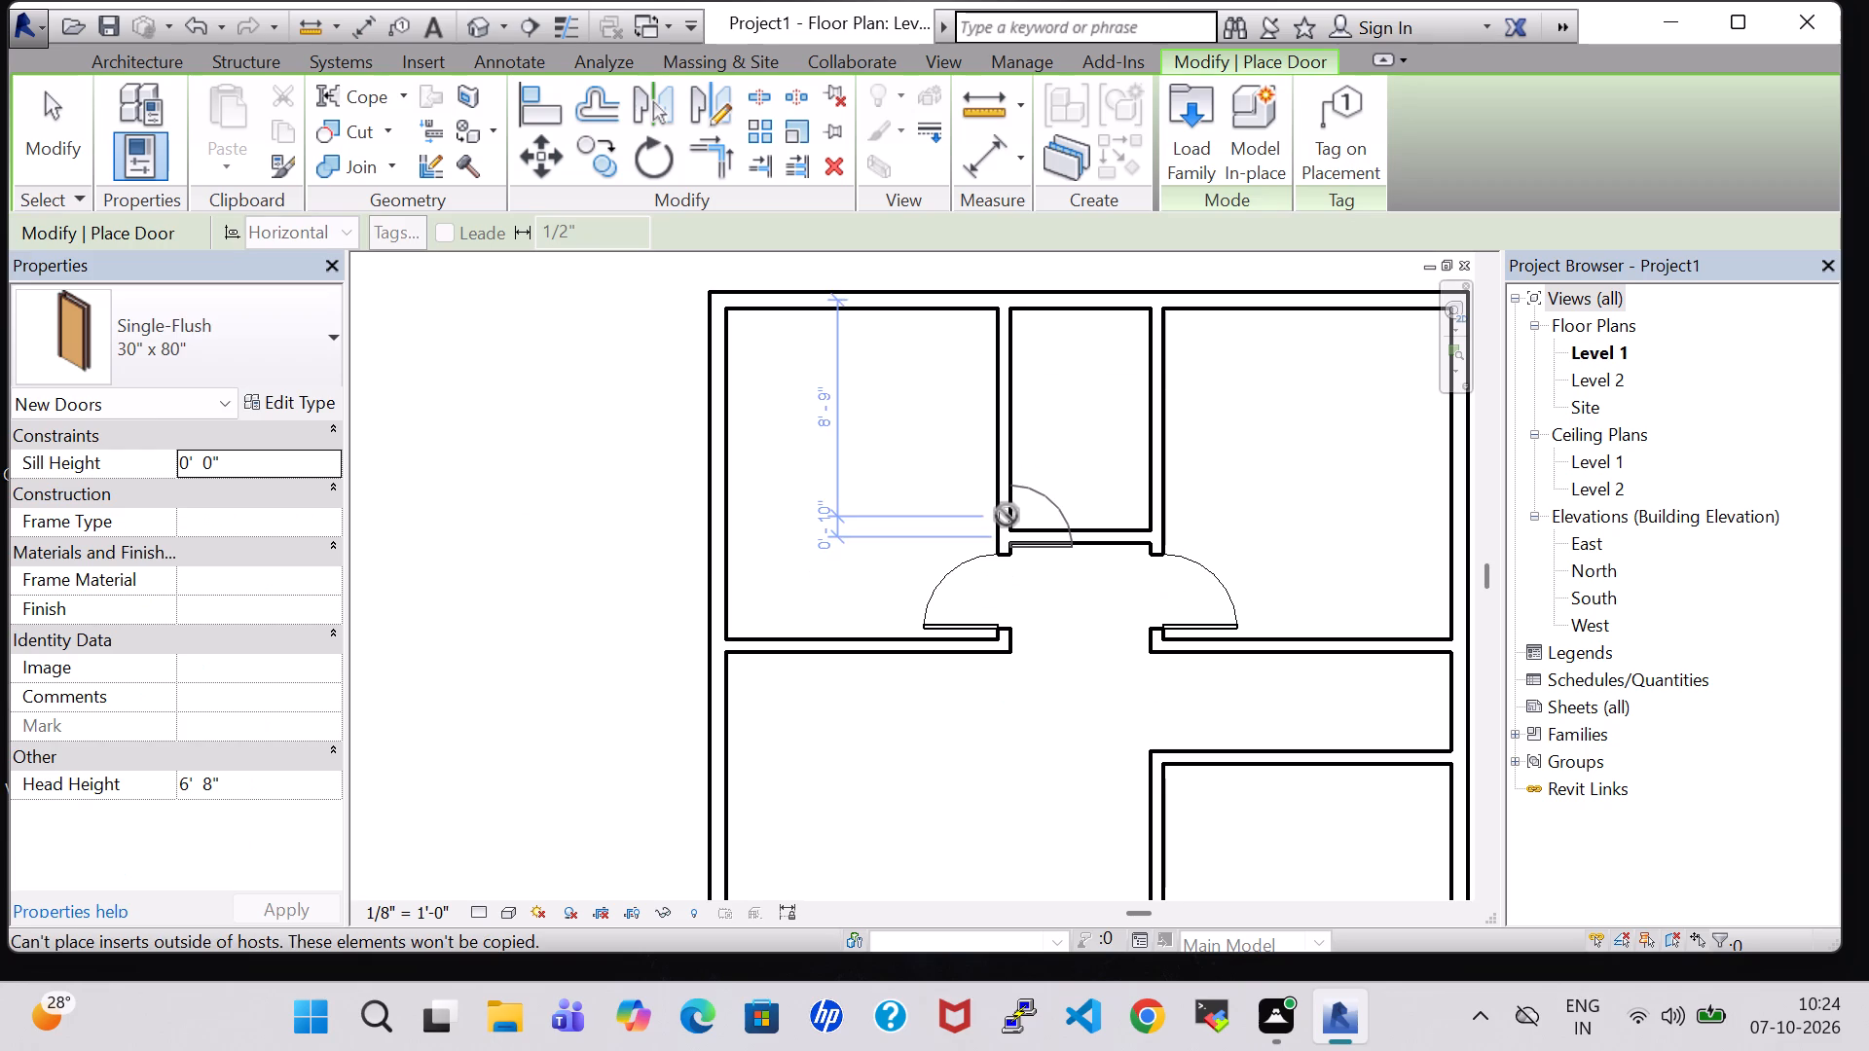
click(1007, 500)
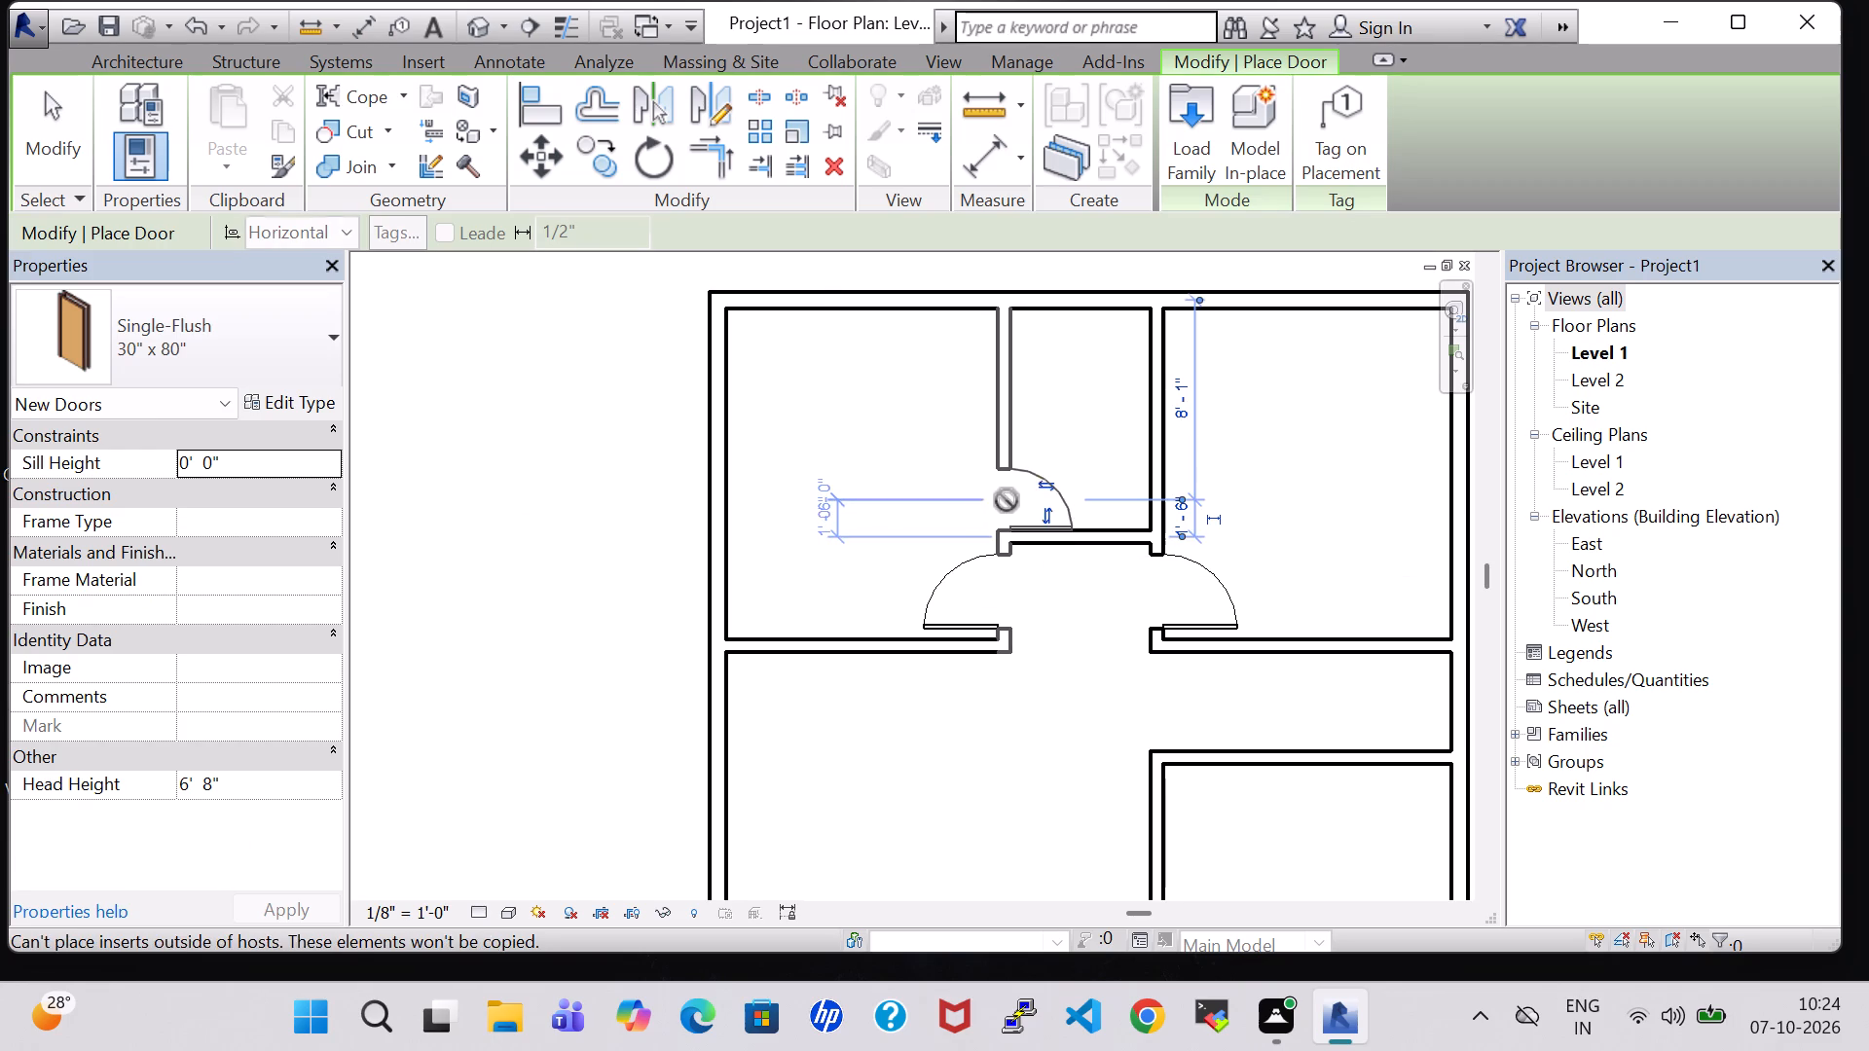
key(Escape)
key(Escape)
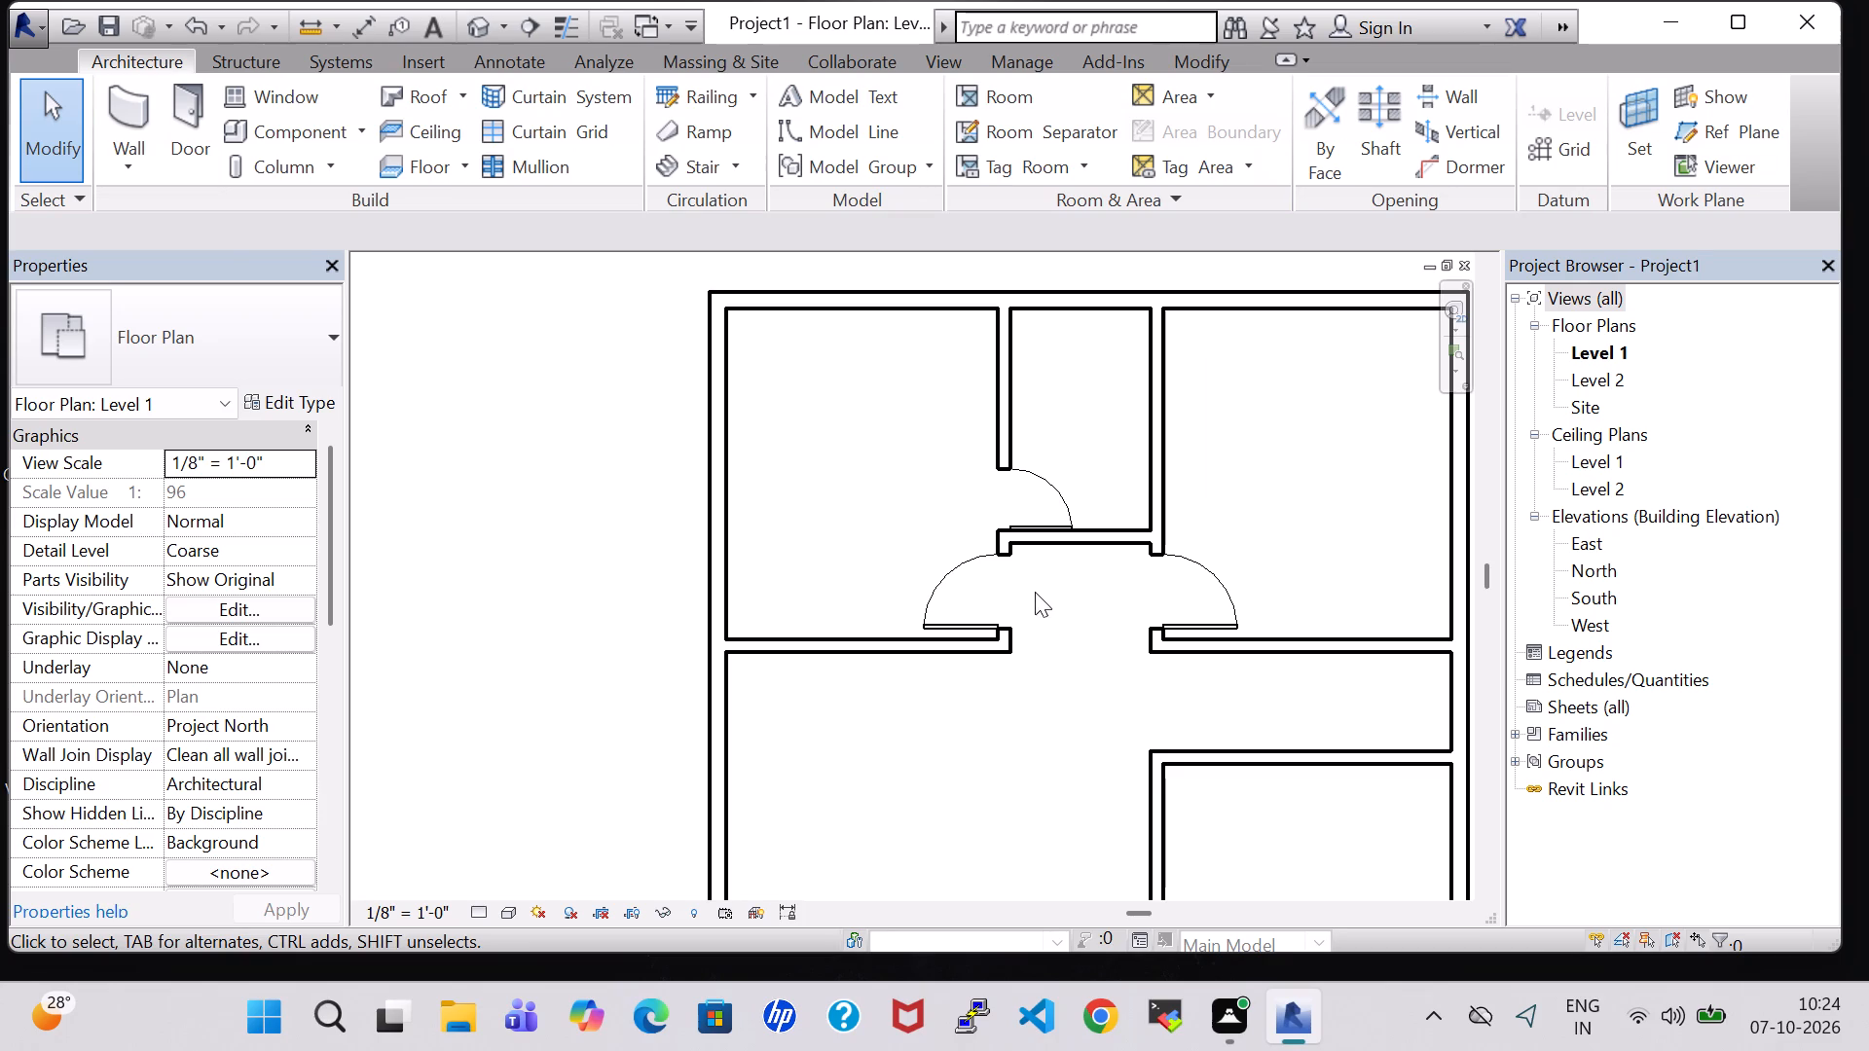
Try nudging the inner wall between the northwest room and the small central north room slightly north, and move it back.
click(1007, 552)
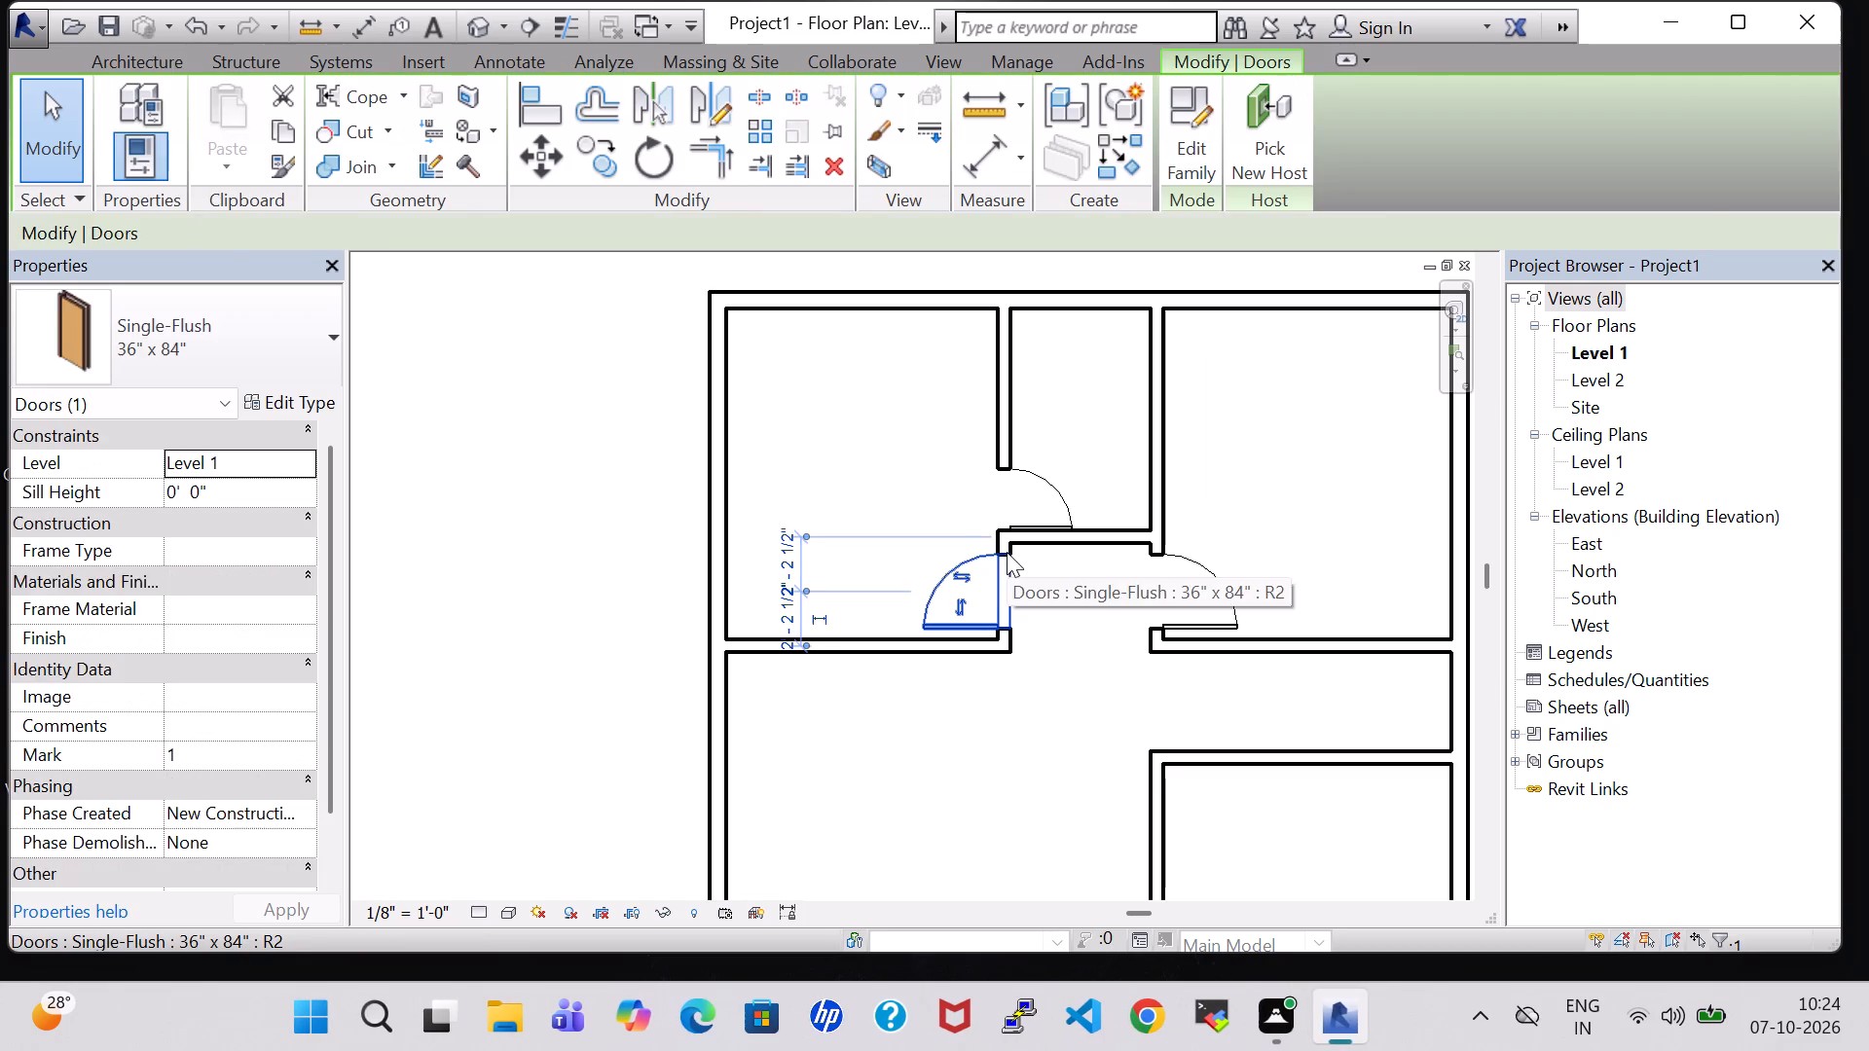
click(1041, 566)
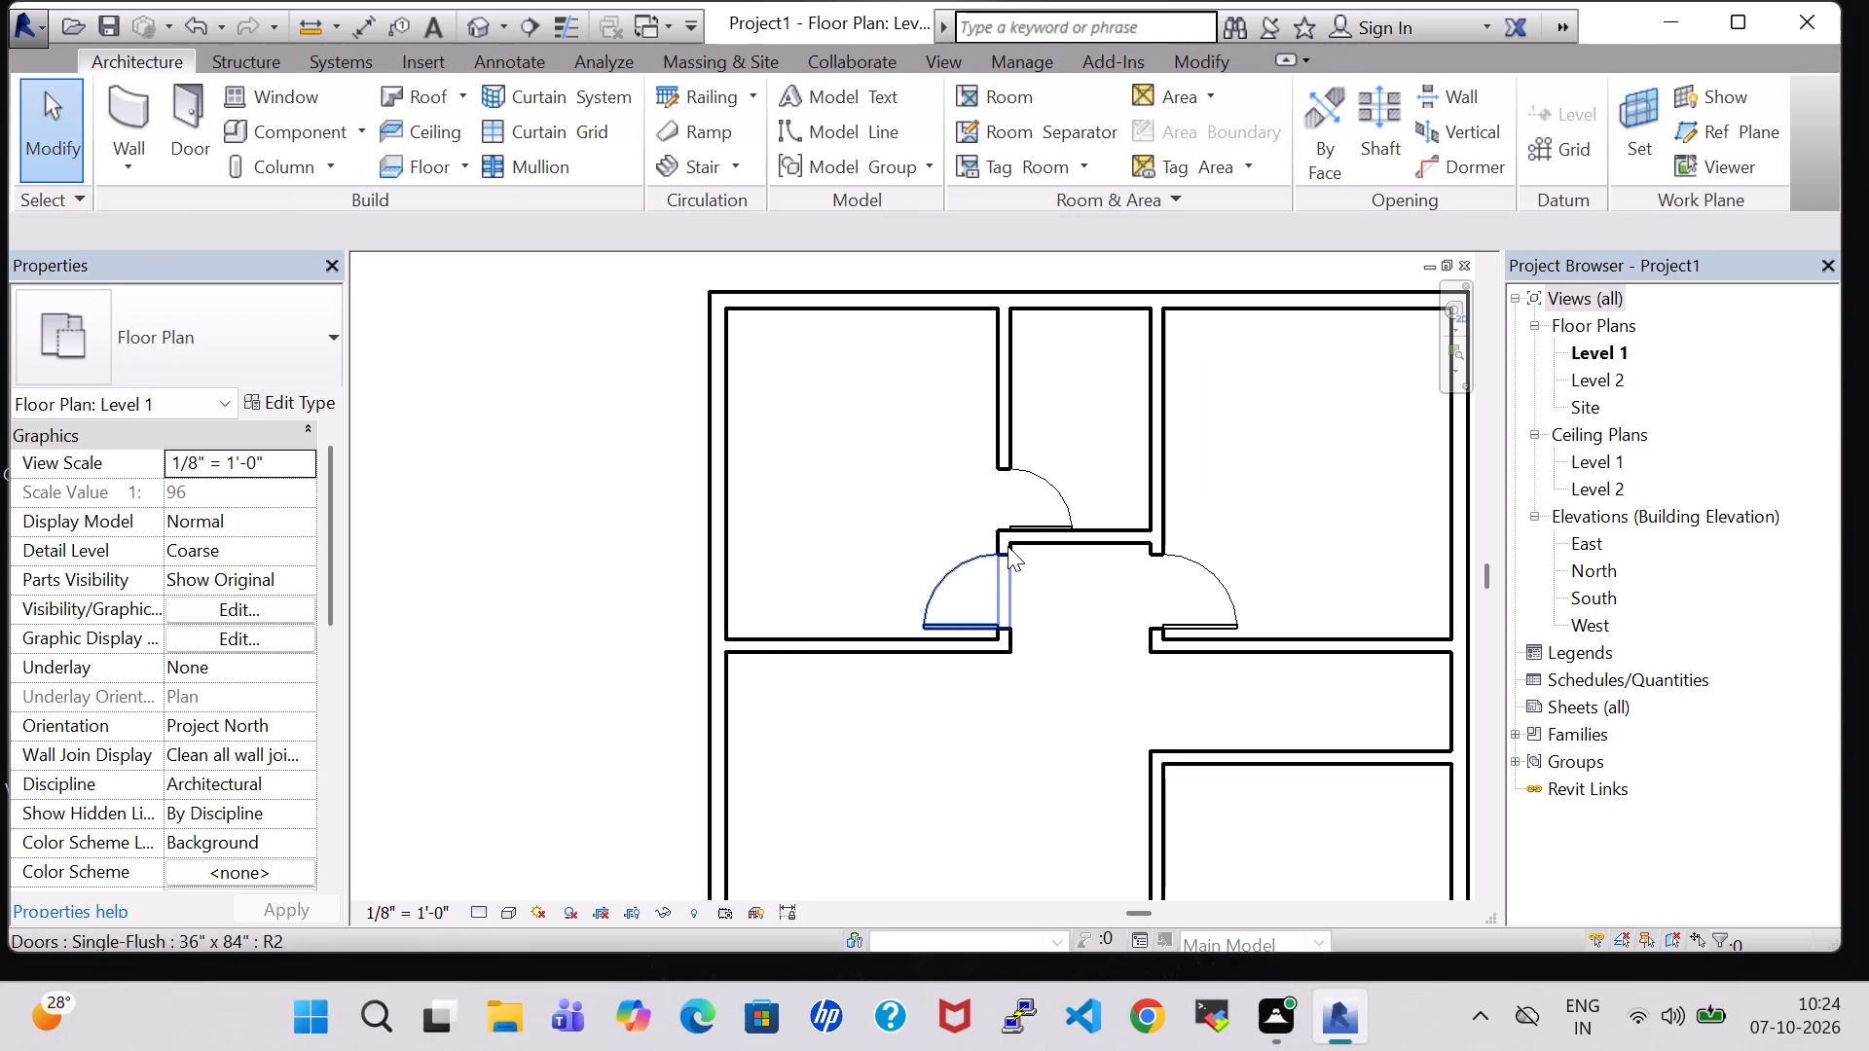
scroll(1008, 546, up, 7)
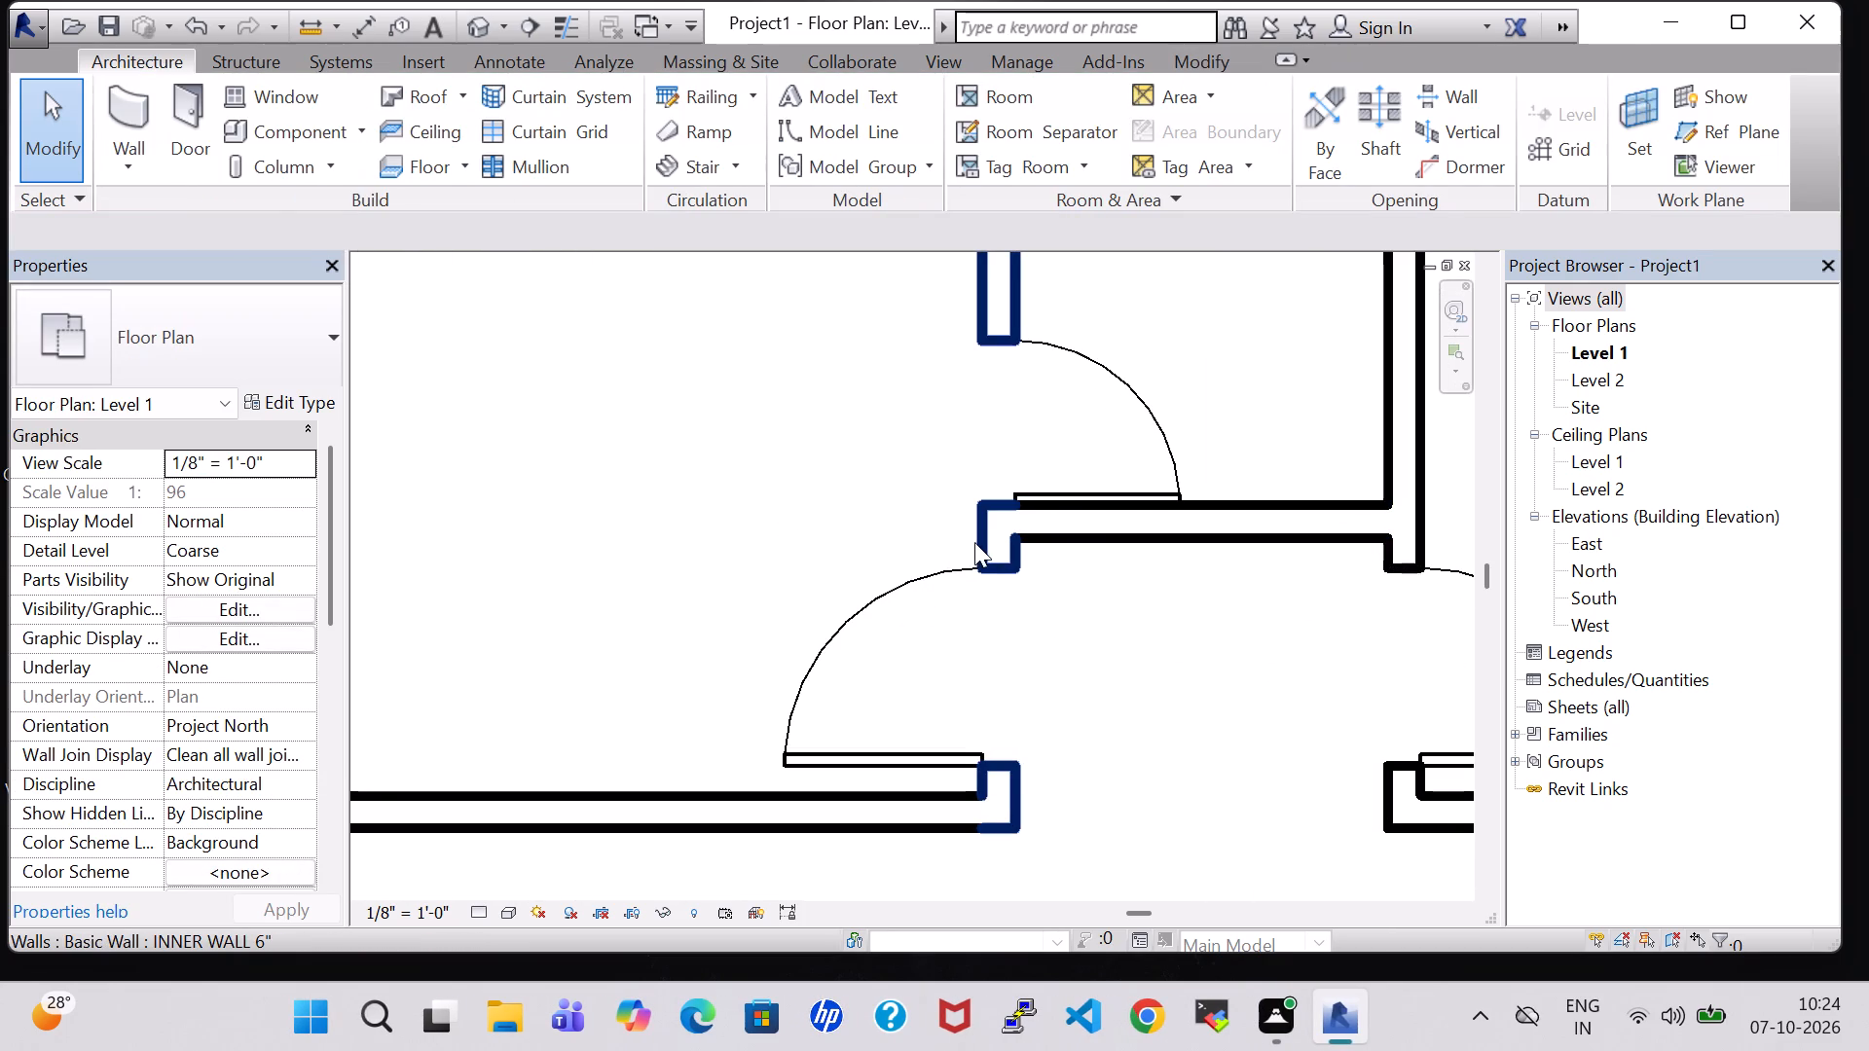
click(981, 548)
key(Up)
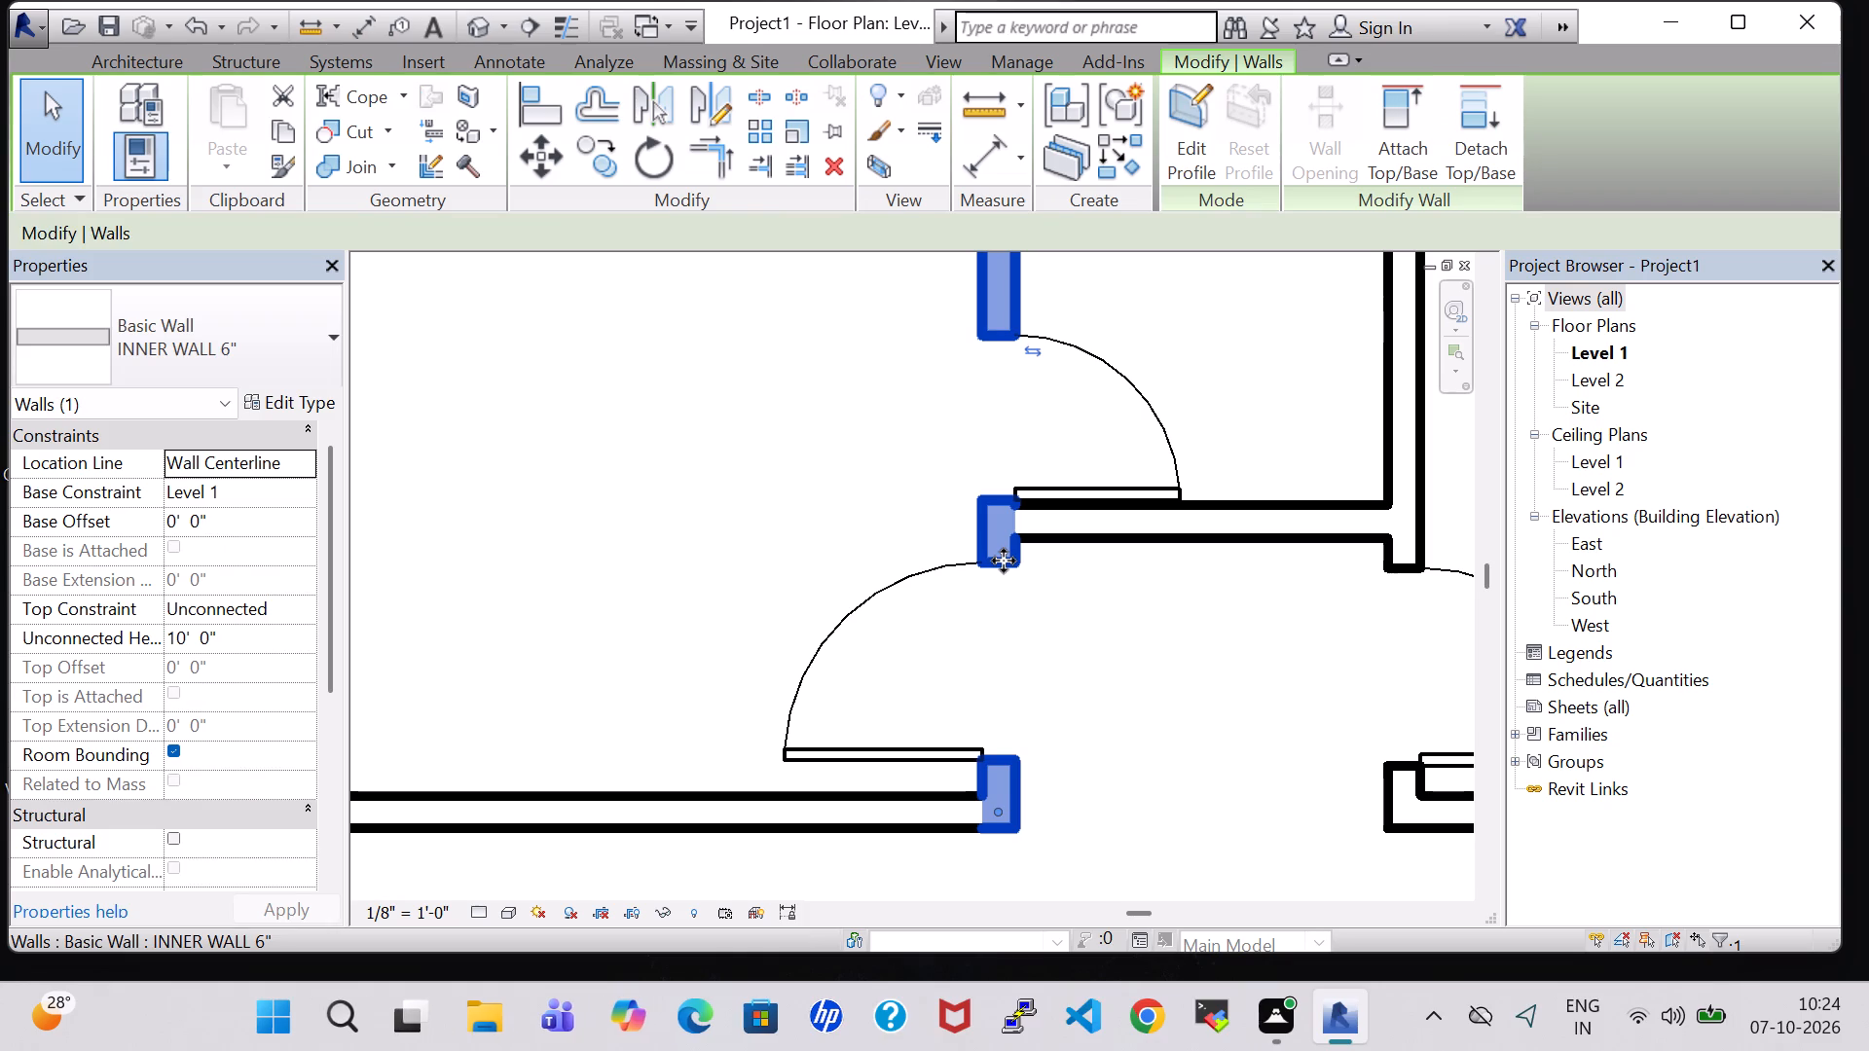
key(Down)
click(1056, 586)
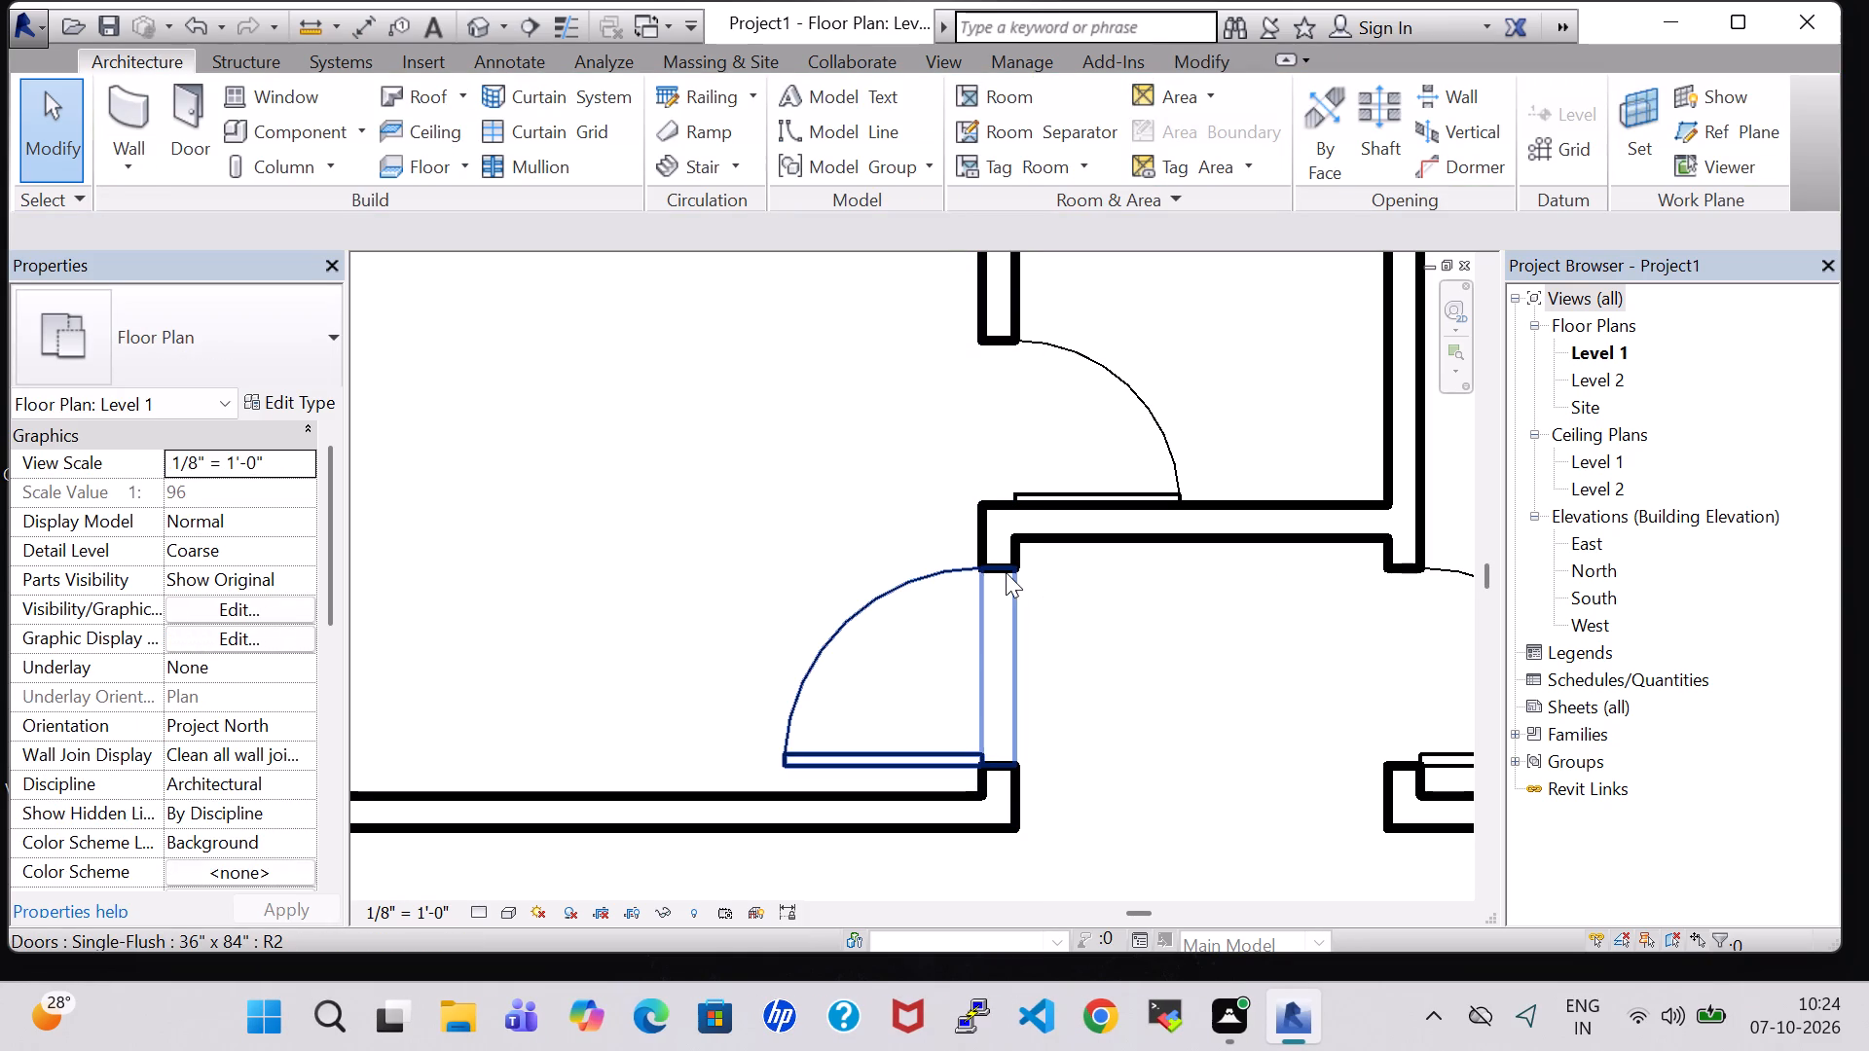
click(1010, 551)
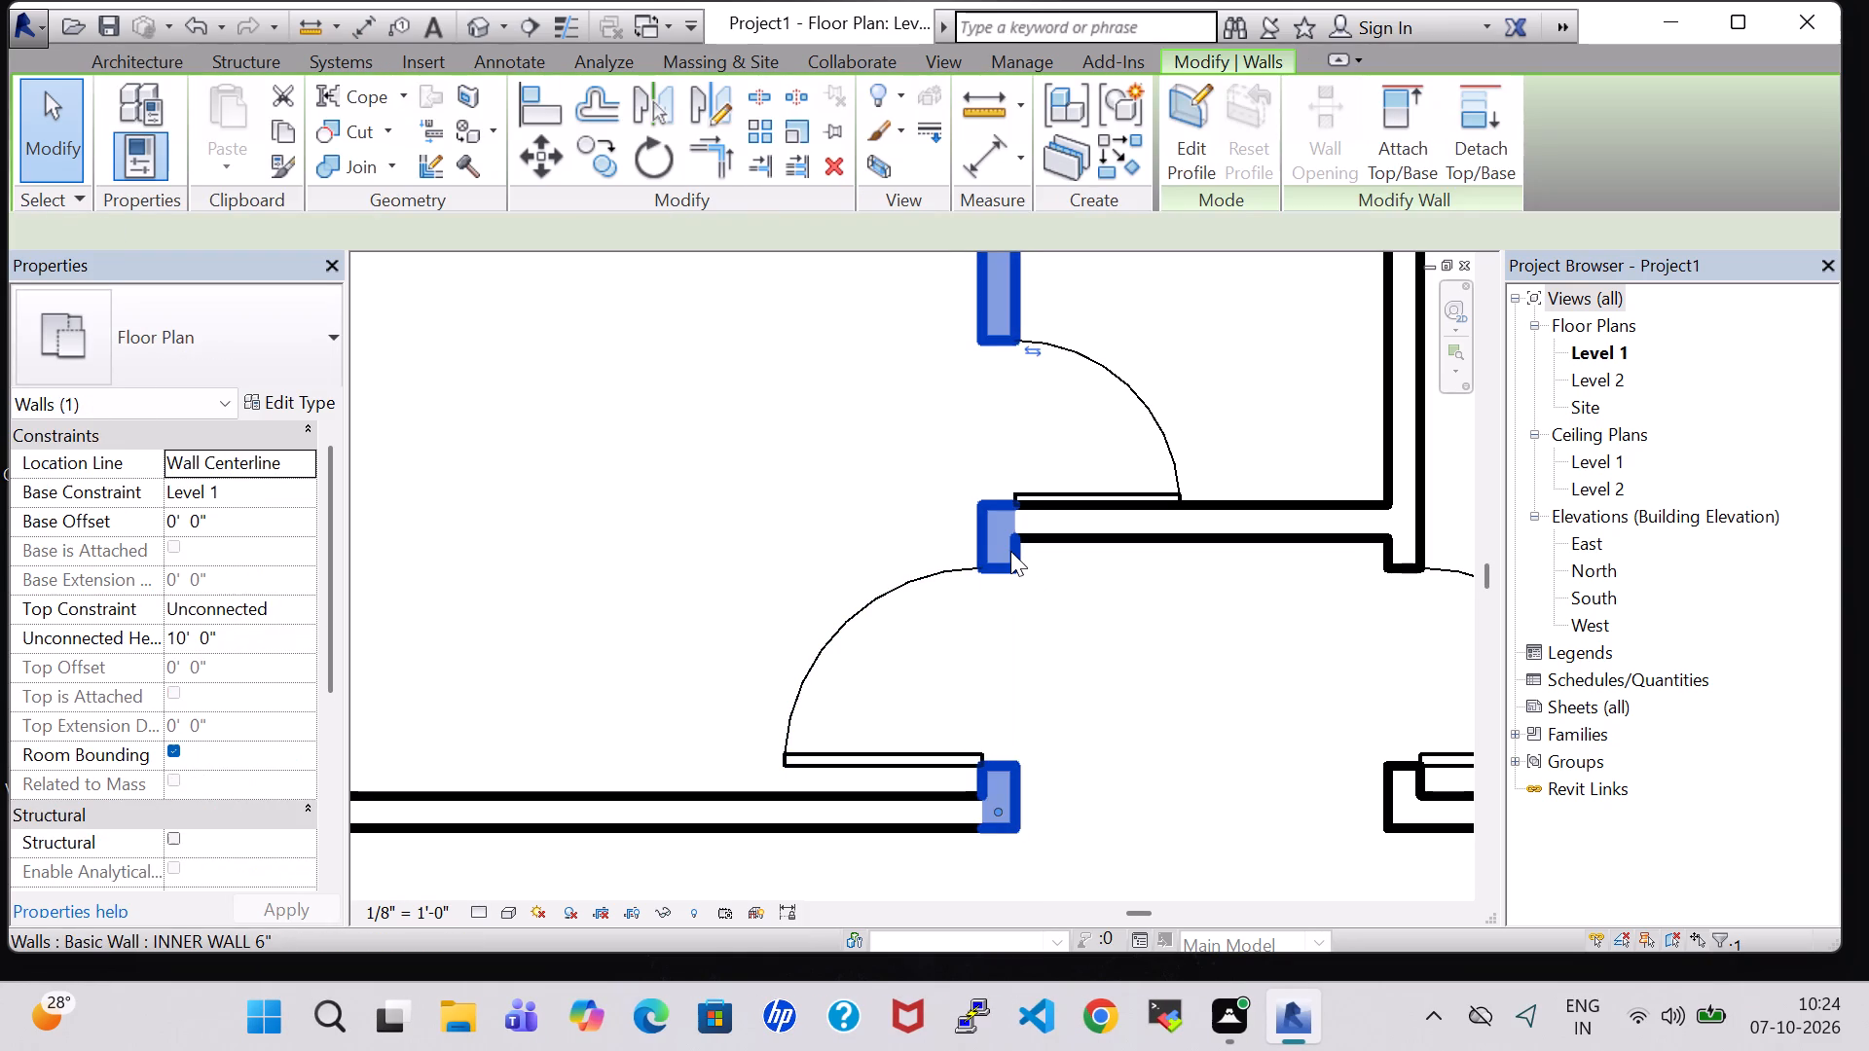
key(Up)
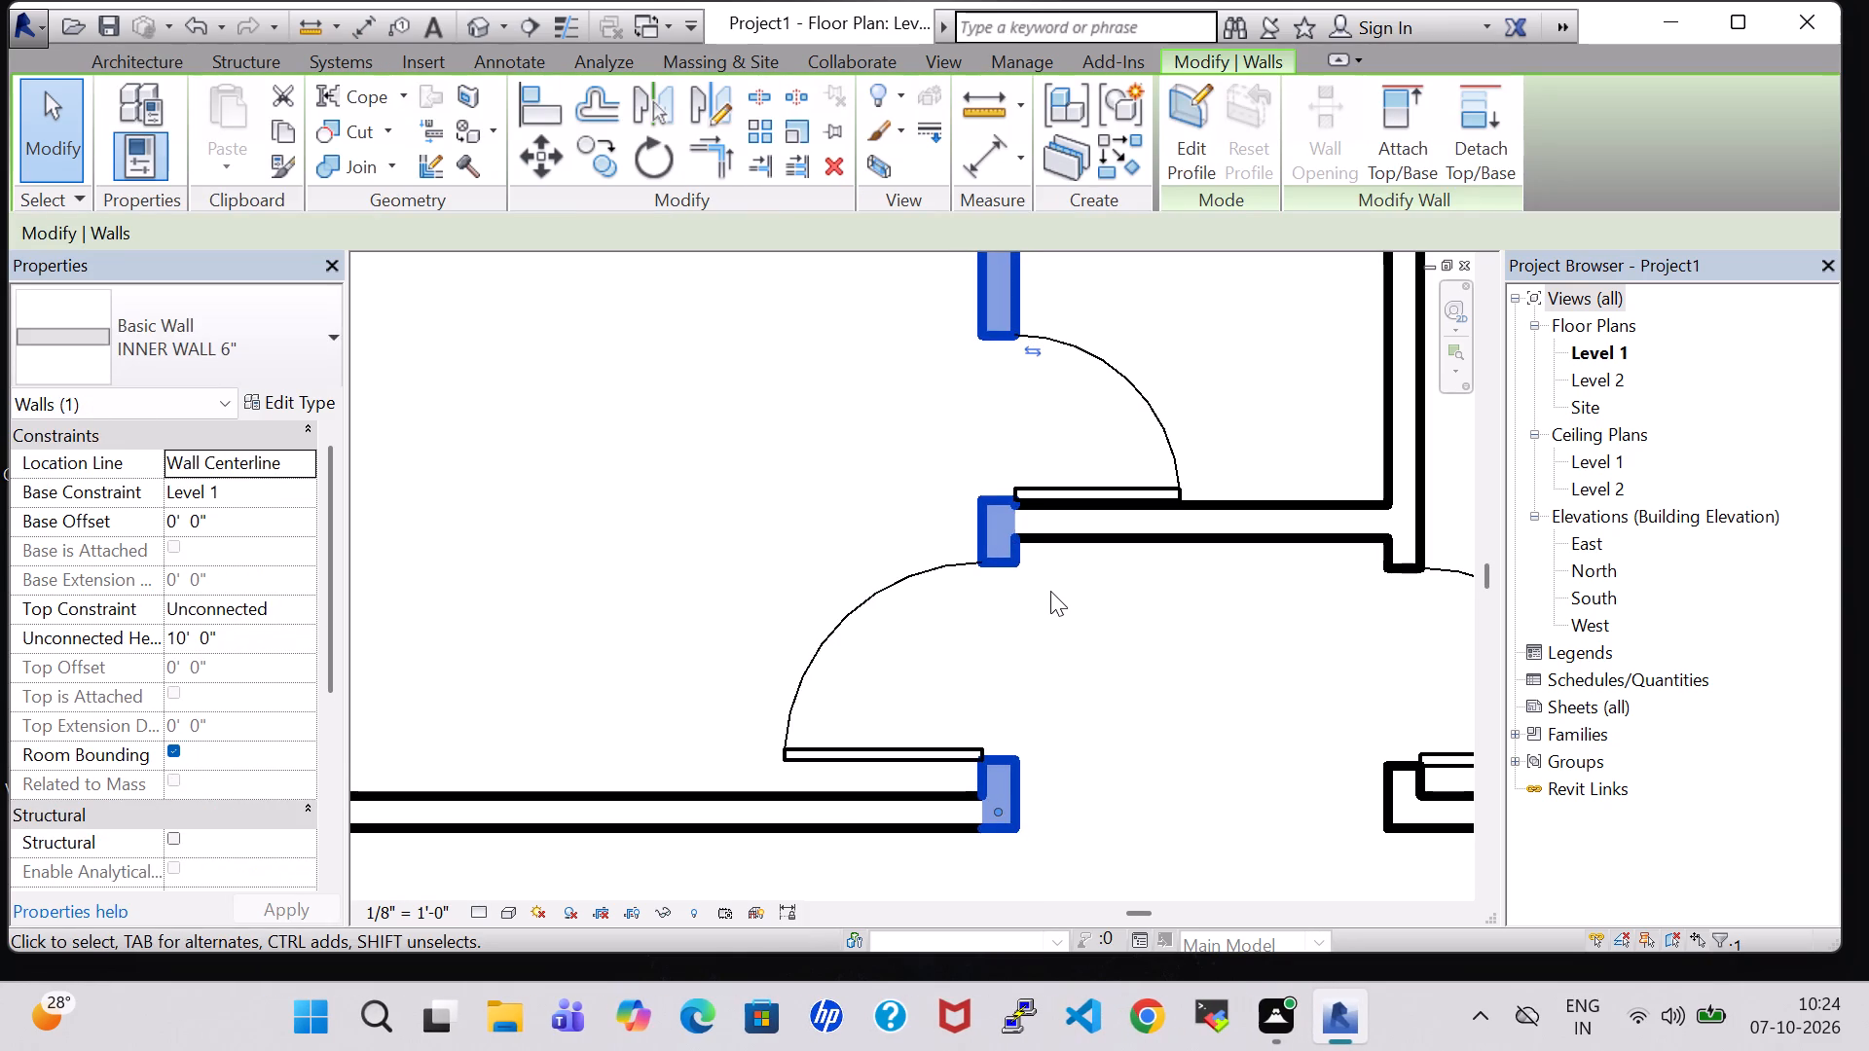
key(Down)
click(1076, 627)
Draw an INNER WALL 6" about 4'-6" long from the west end of the northeast room's south wall to the east room's northwest corner.
scroll(1076, 627, down, 3)
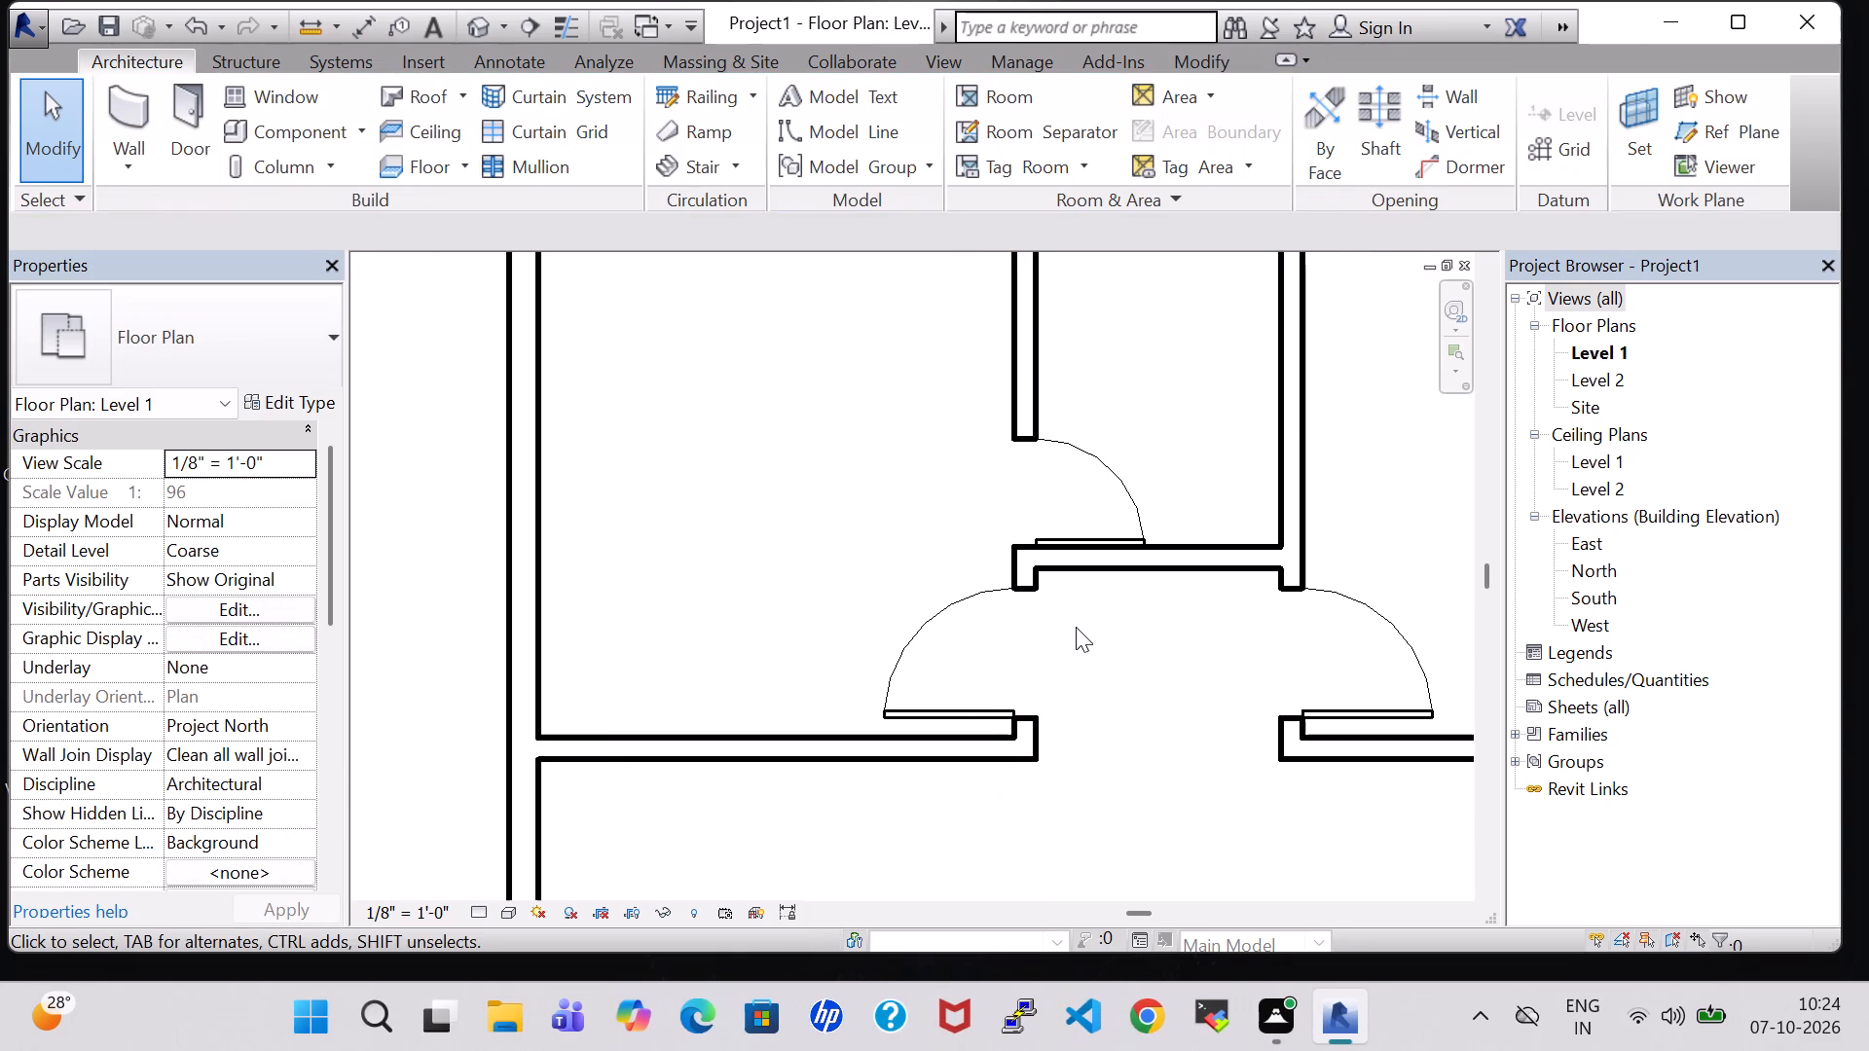
scroll(1076, 627, down, 2)
middle_drag(1337, 616, 1239, 616)
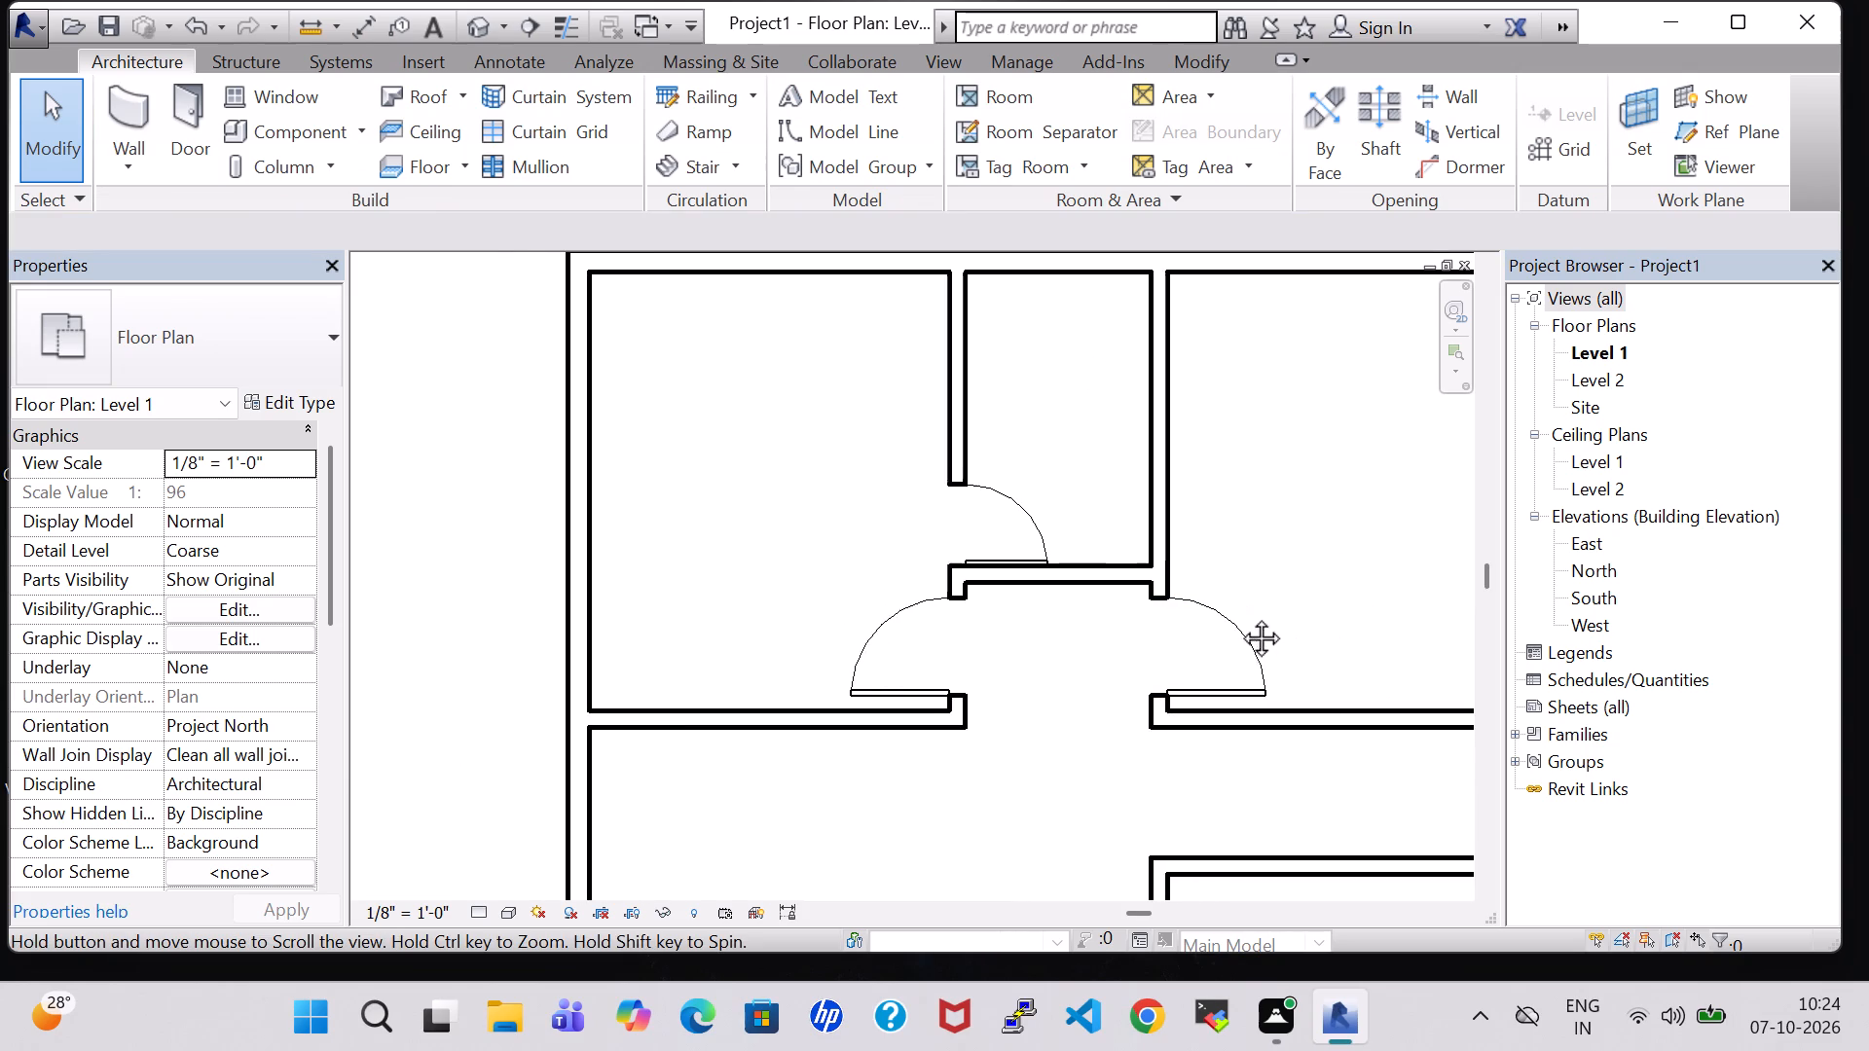
middle_drag(1239, 616, 1059, 623)
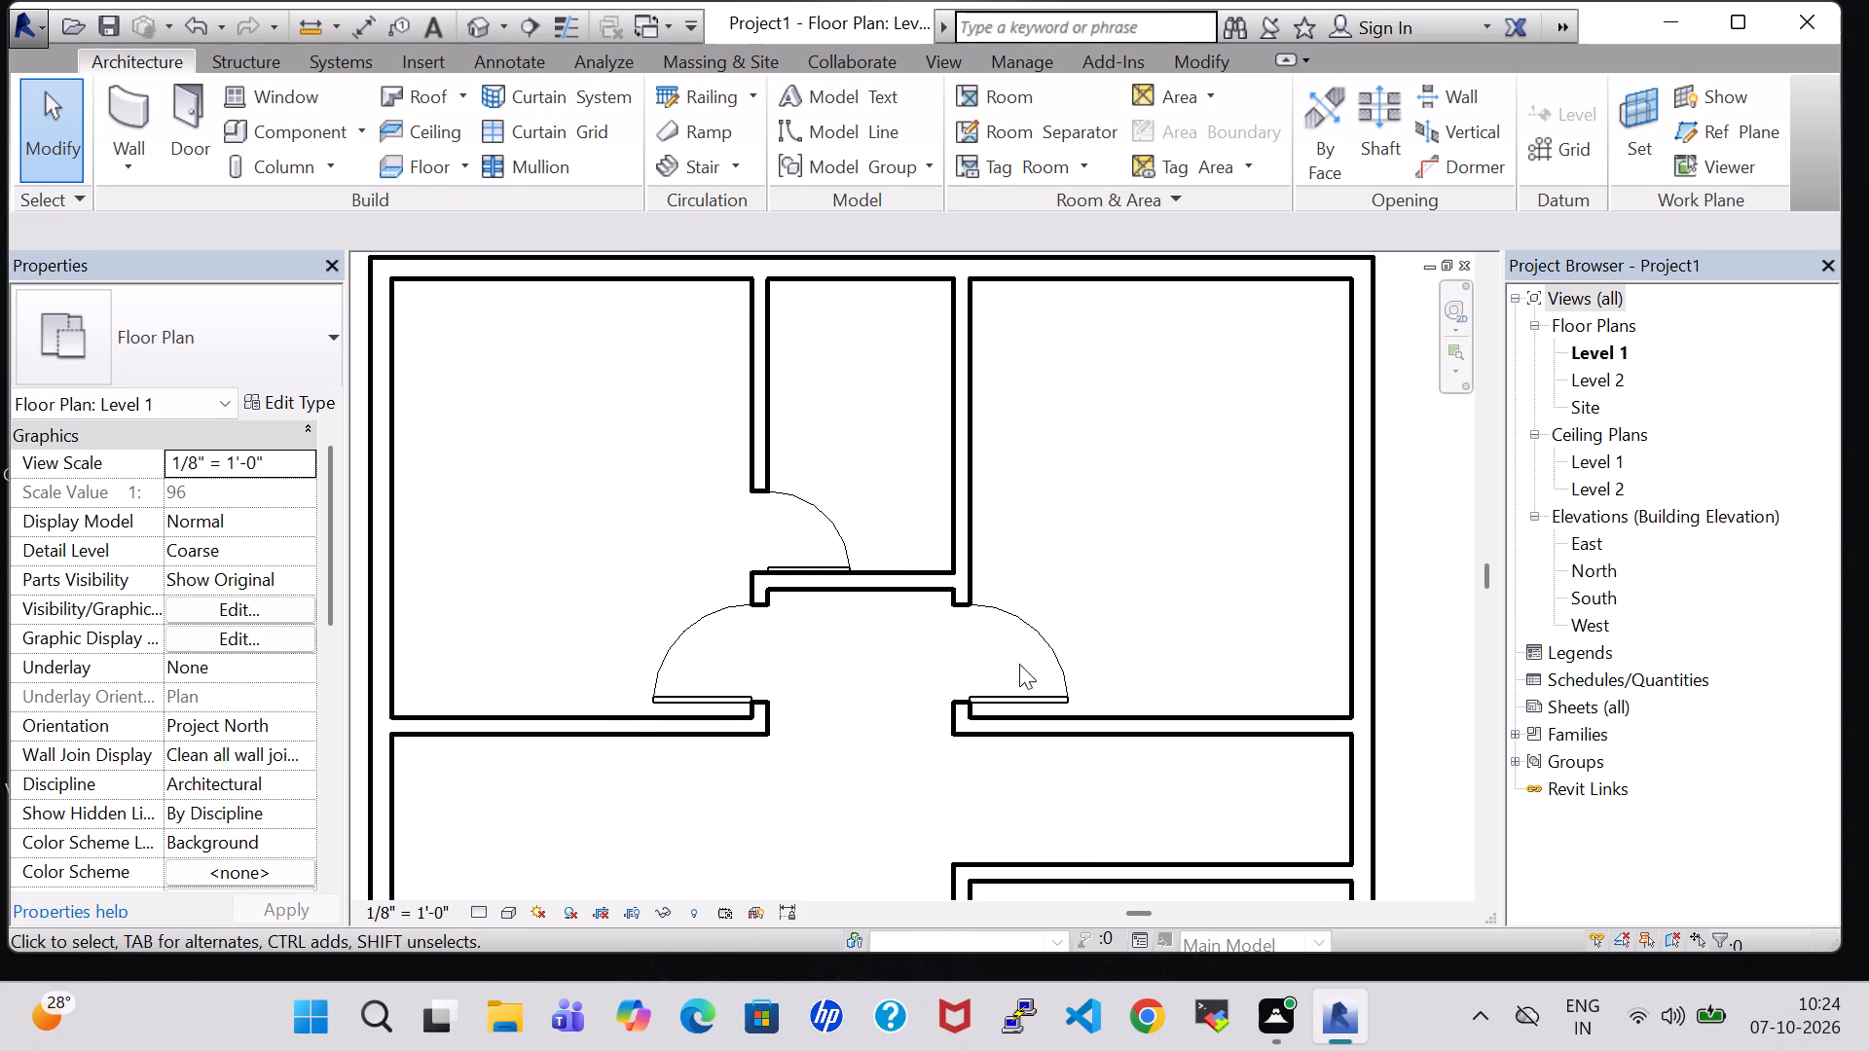
scroll(1085, 614, down, 1)
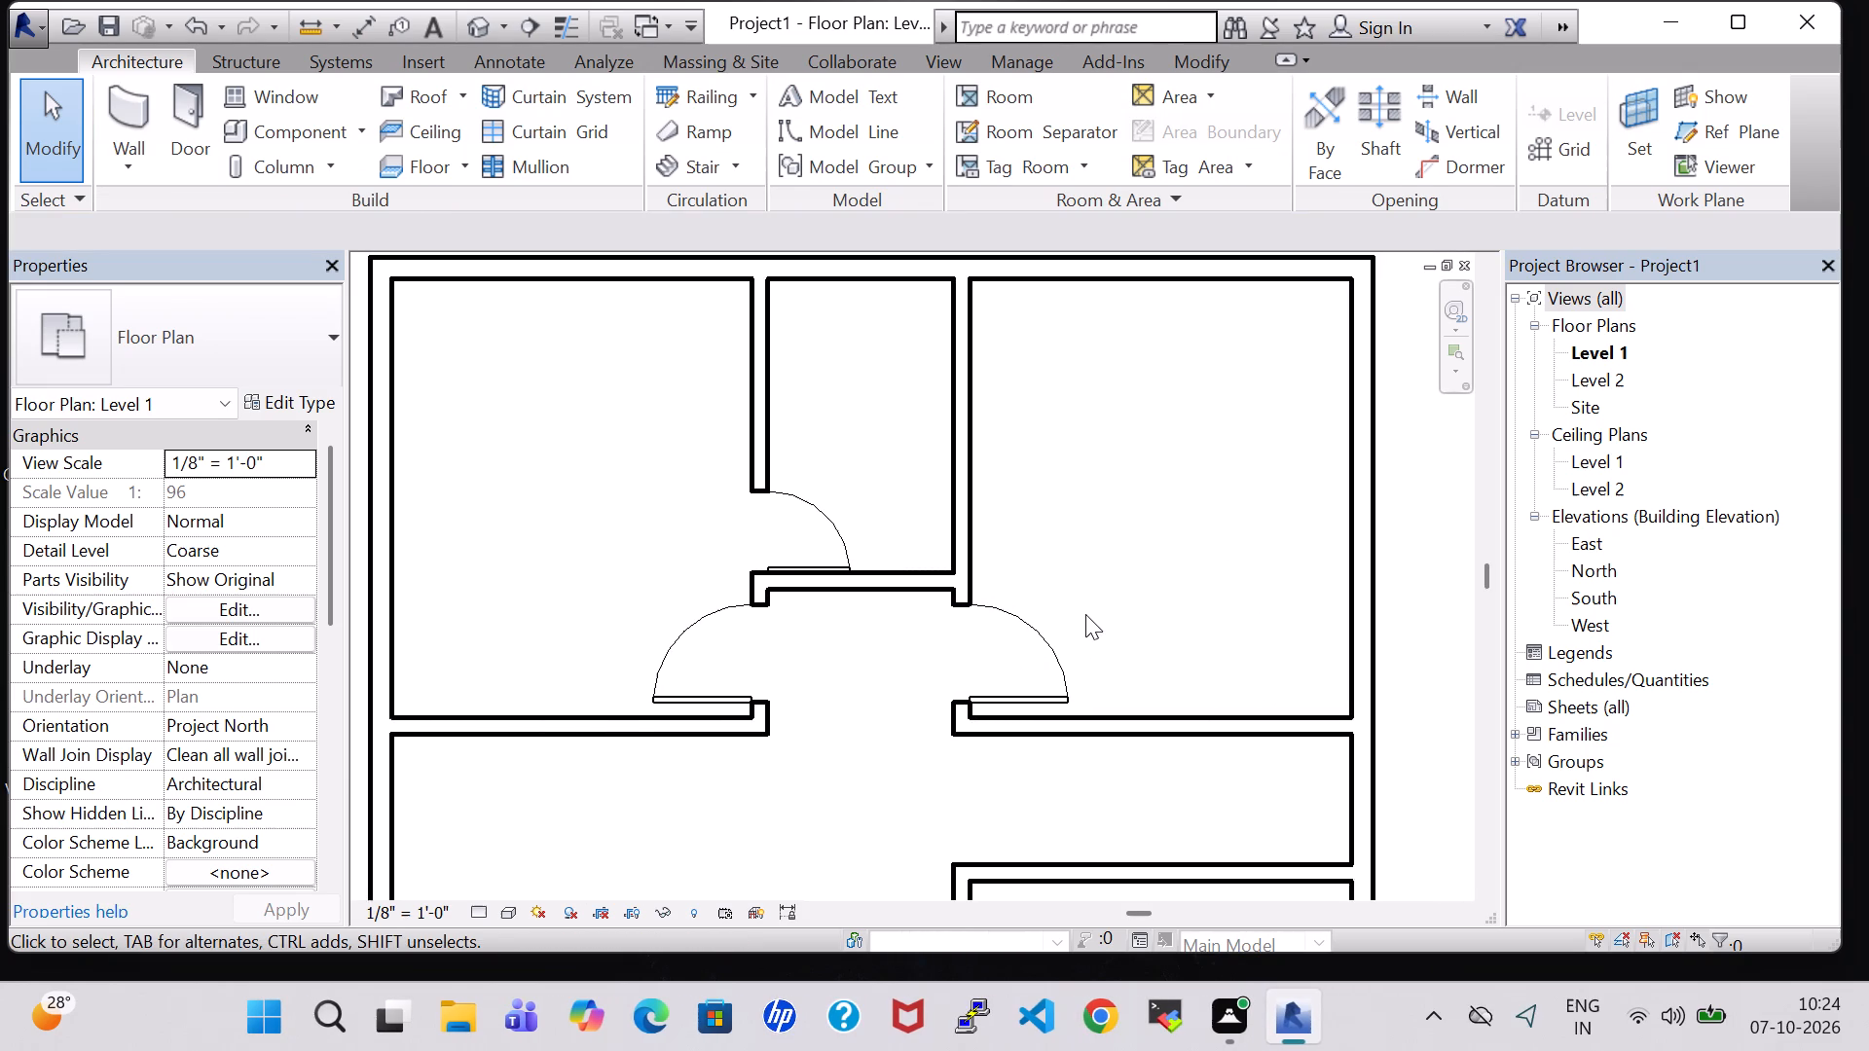
scroll(1085, 614, down, 1)
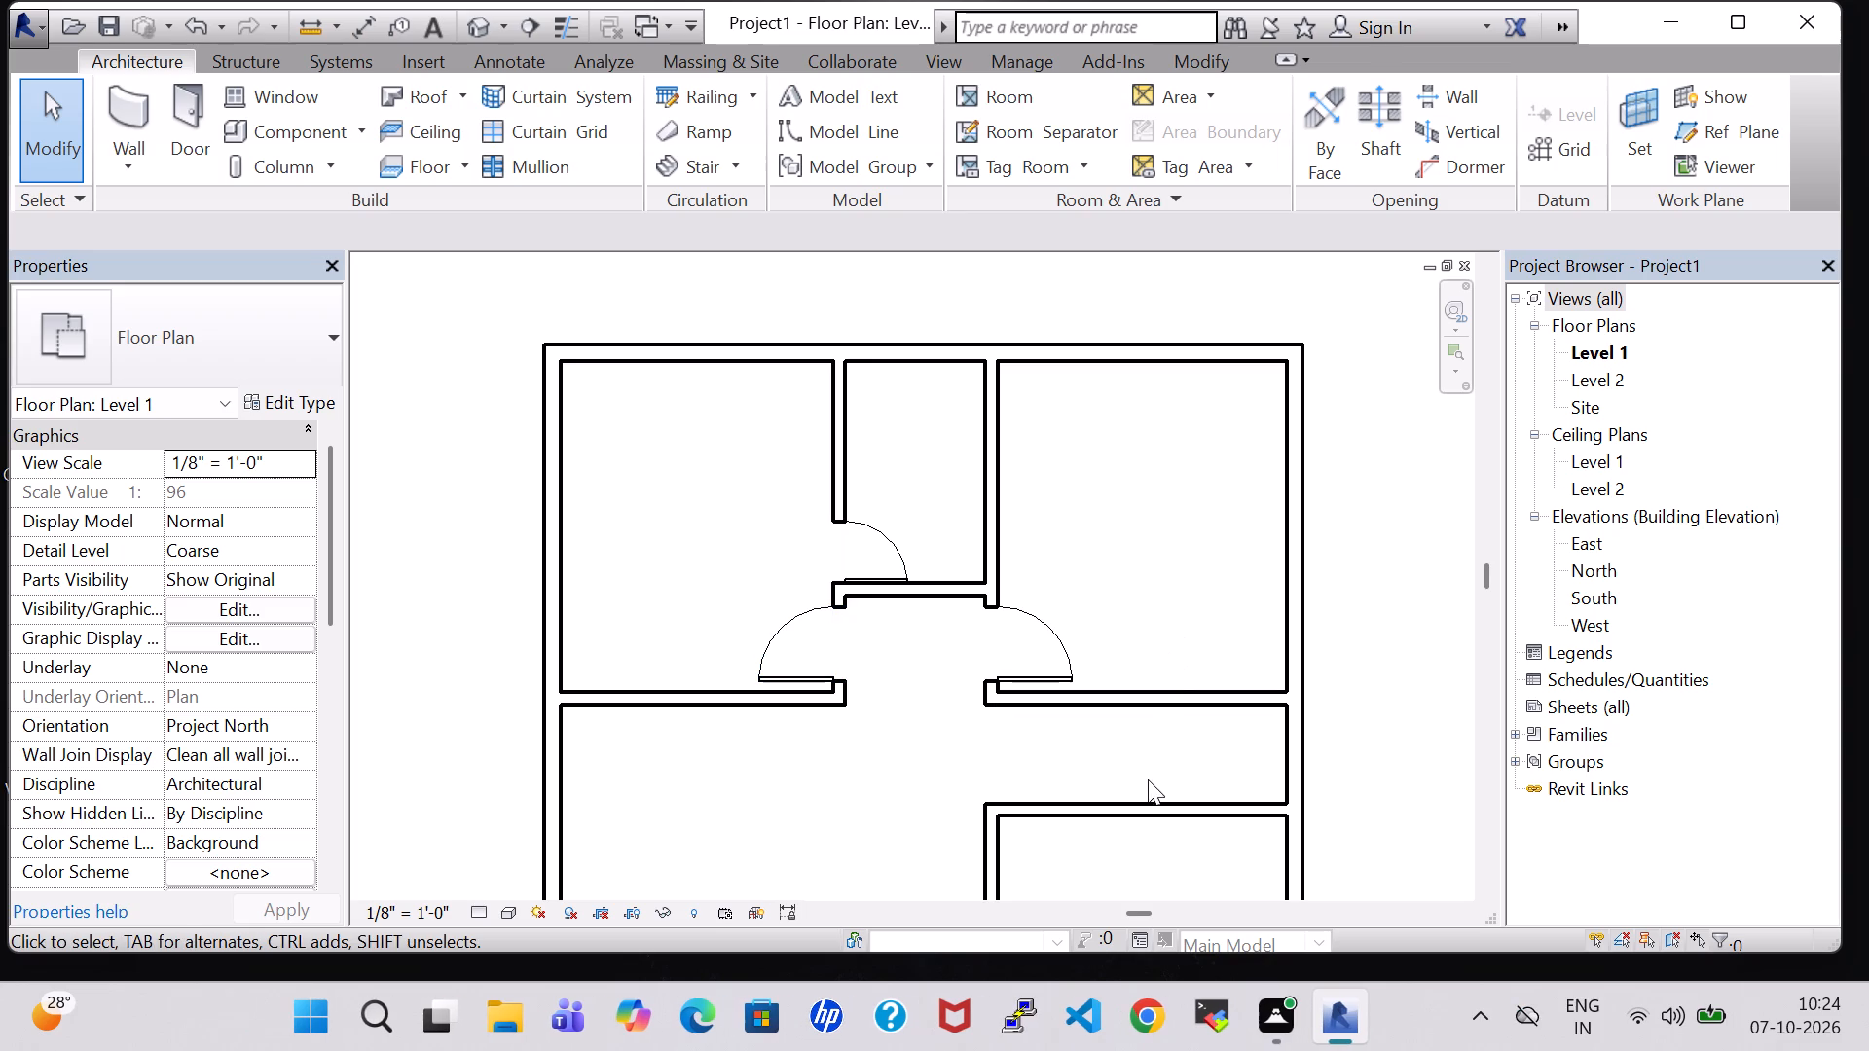
middle_drag(894, 798, 876, 460)
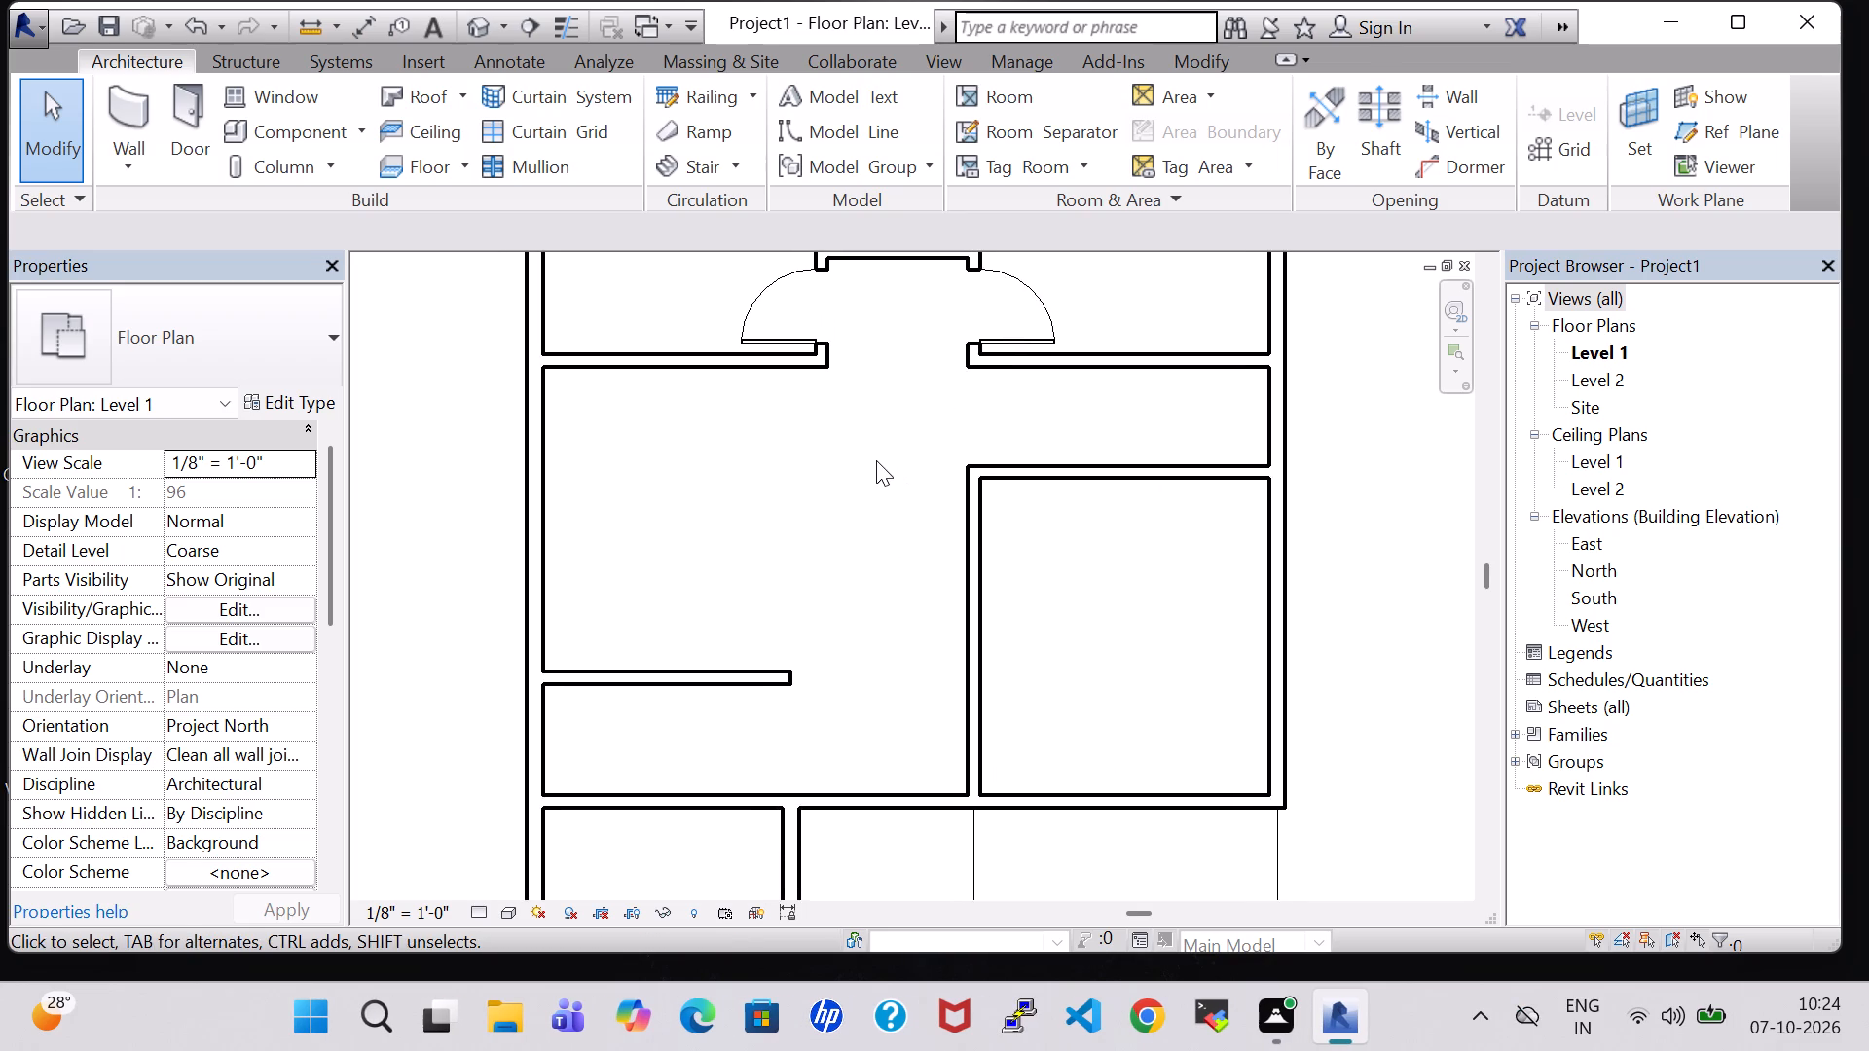
click(106, 95)
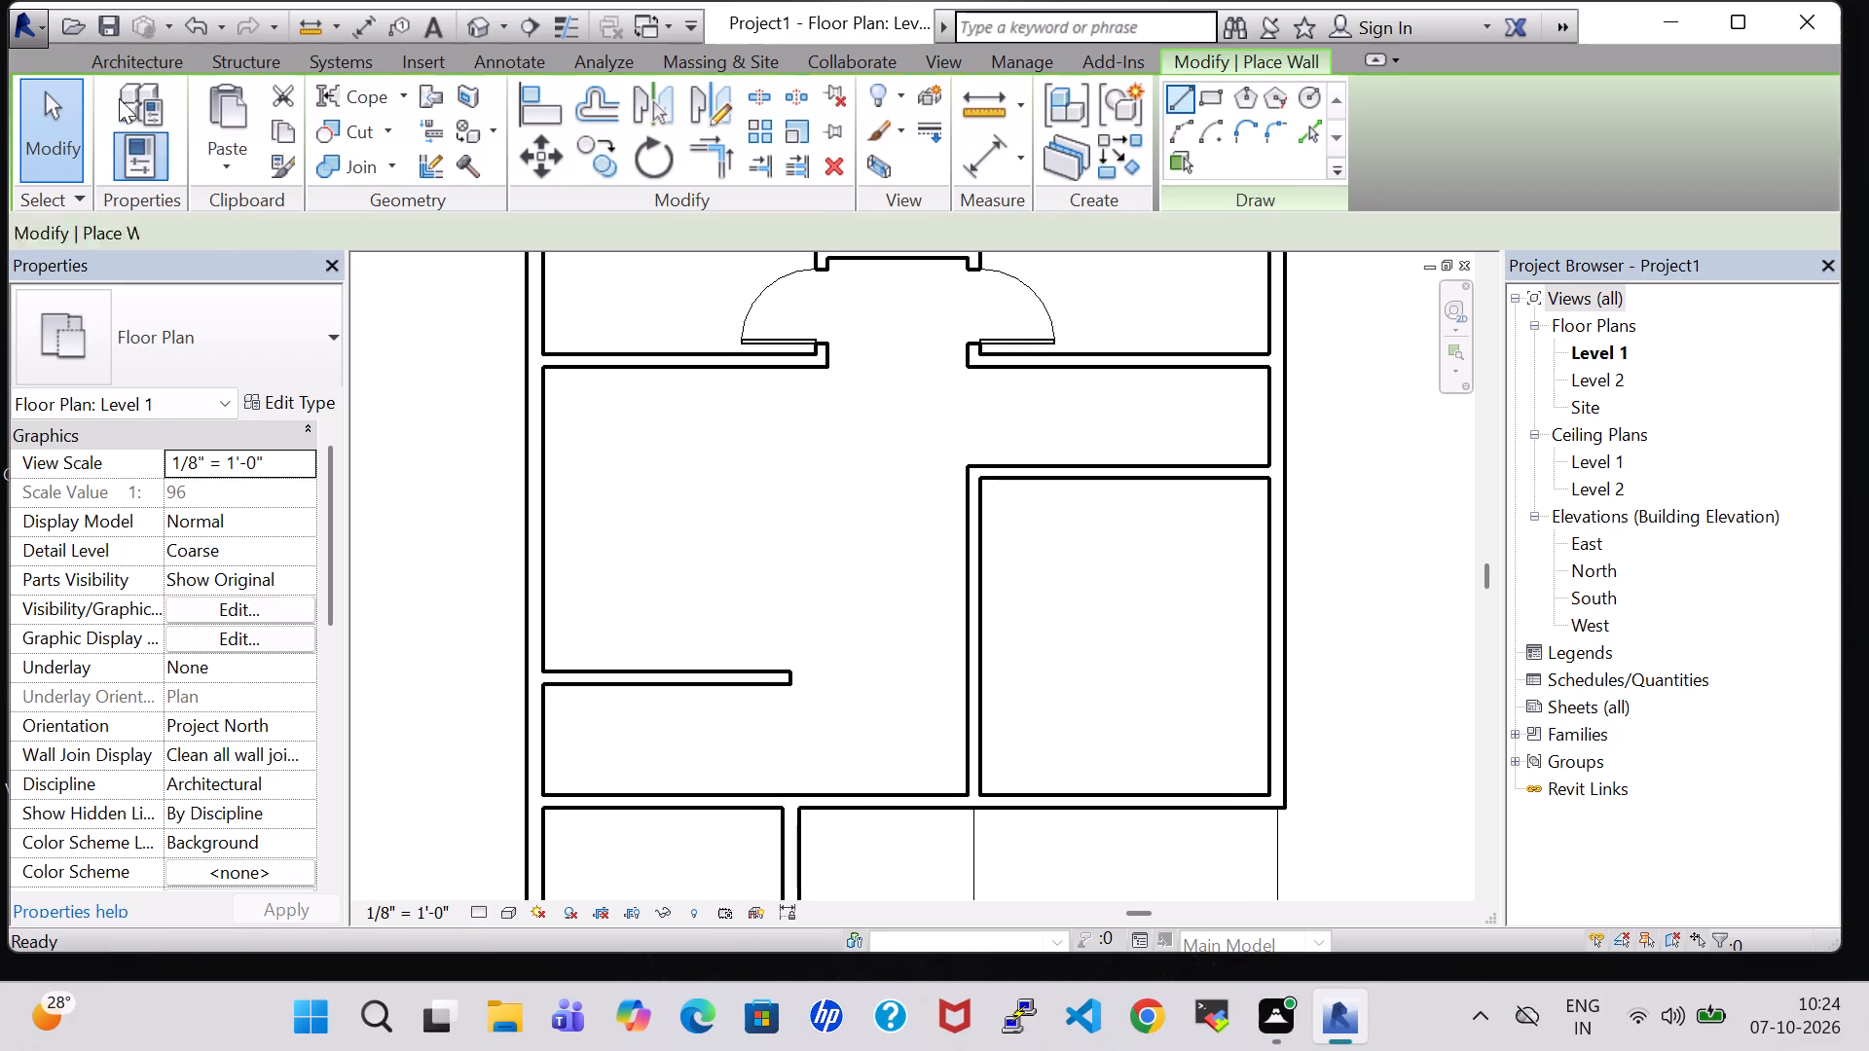
click(968, 366)
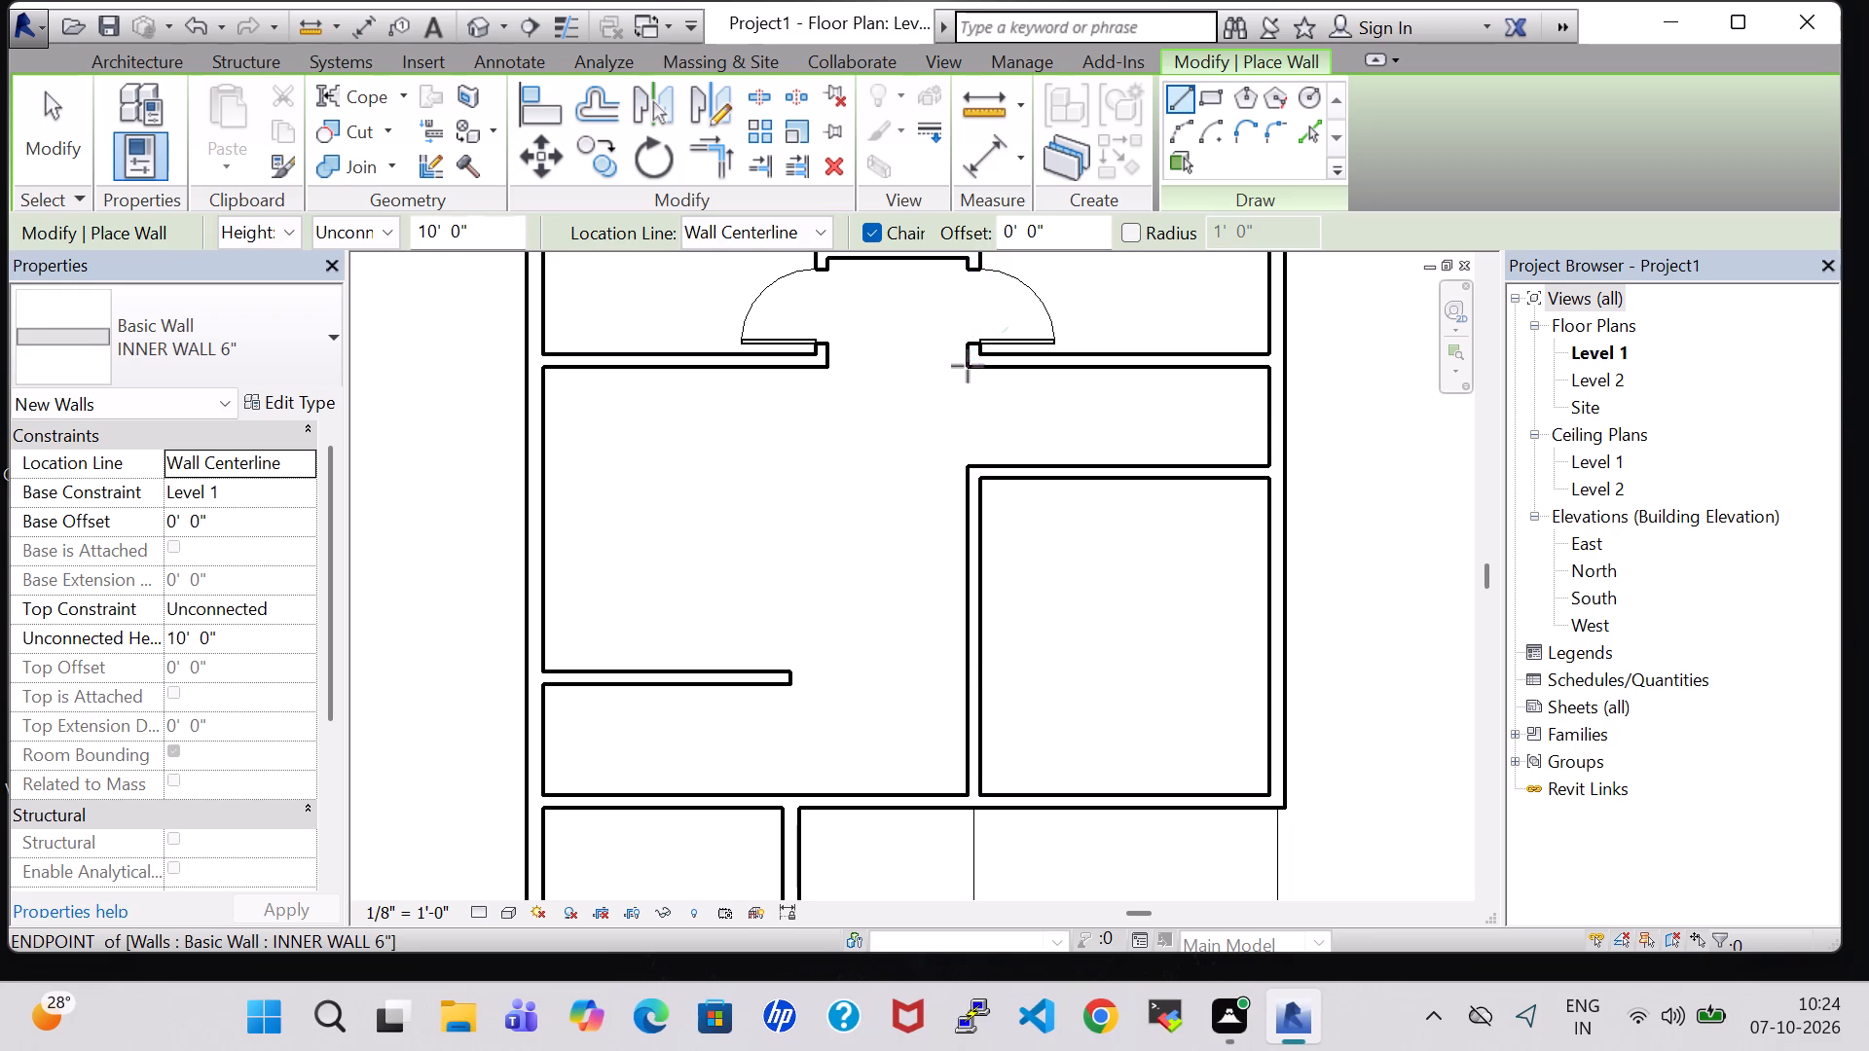
click(974, 463)
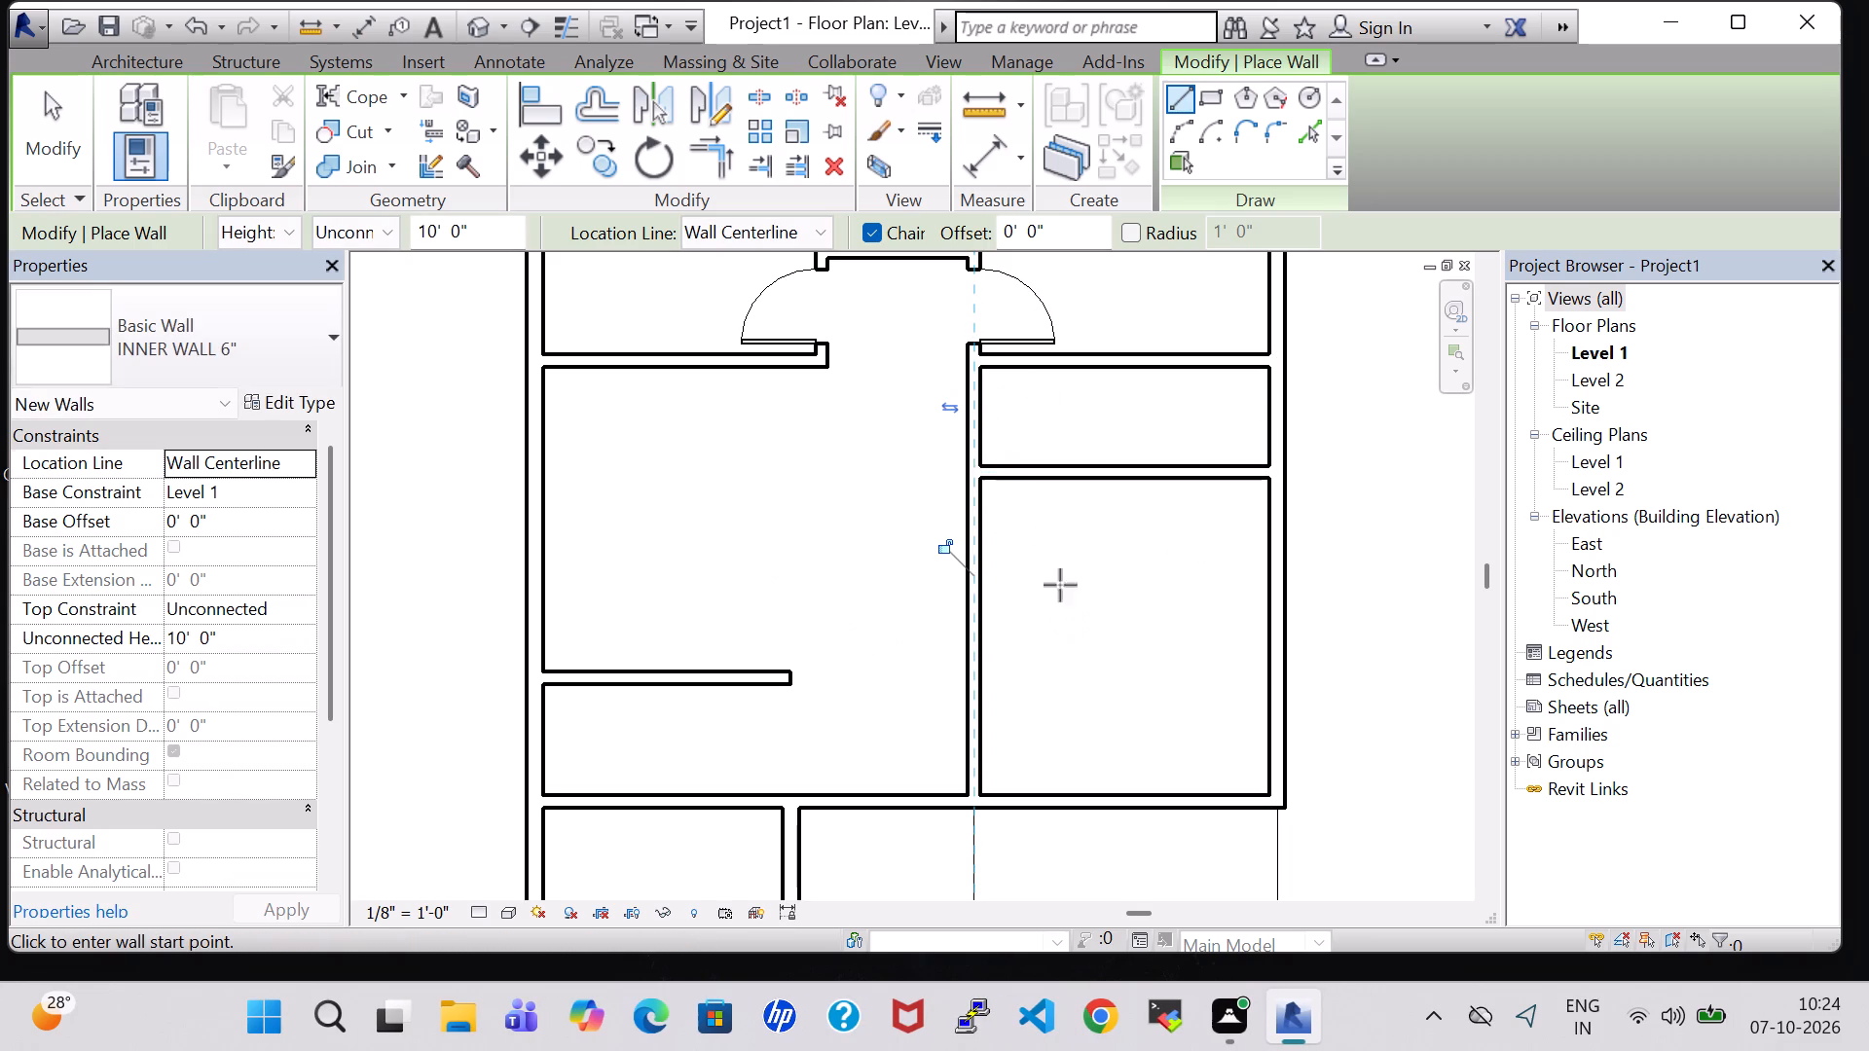
key(Escape)
key(Escape)
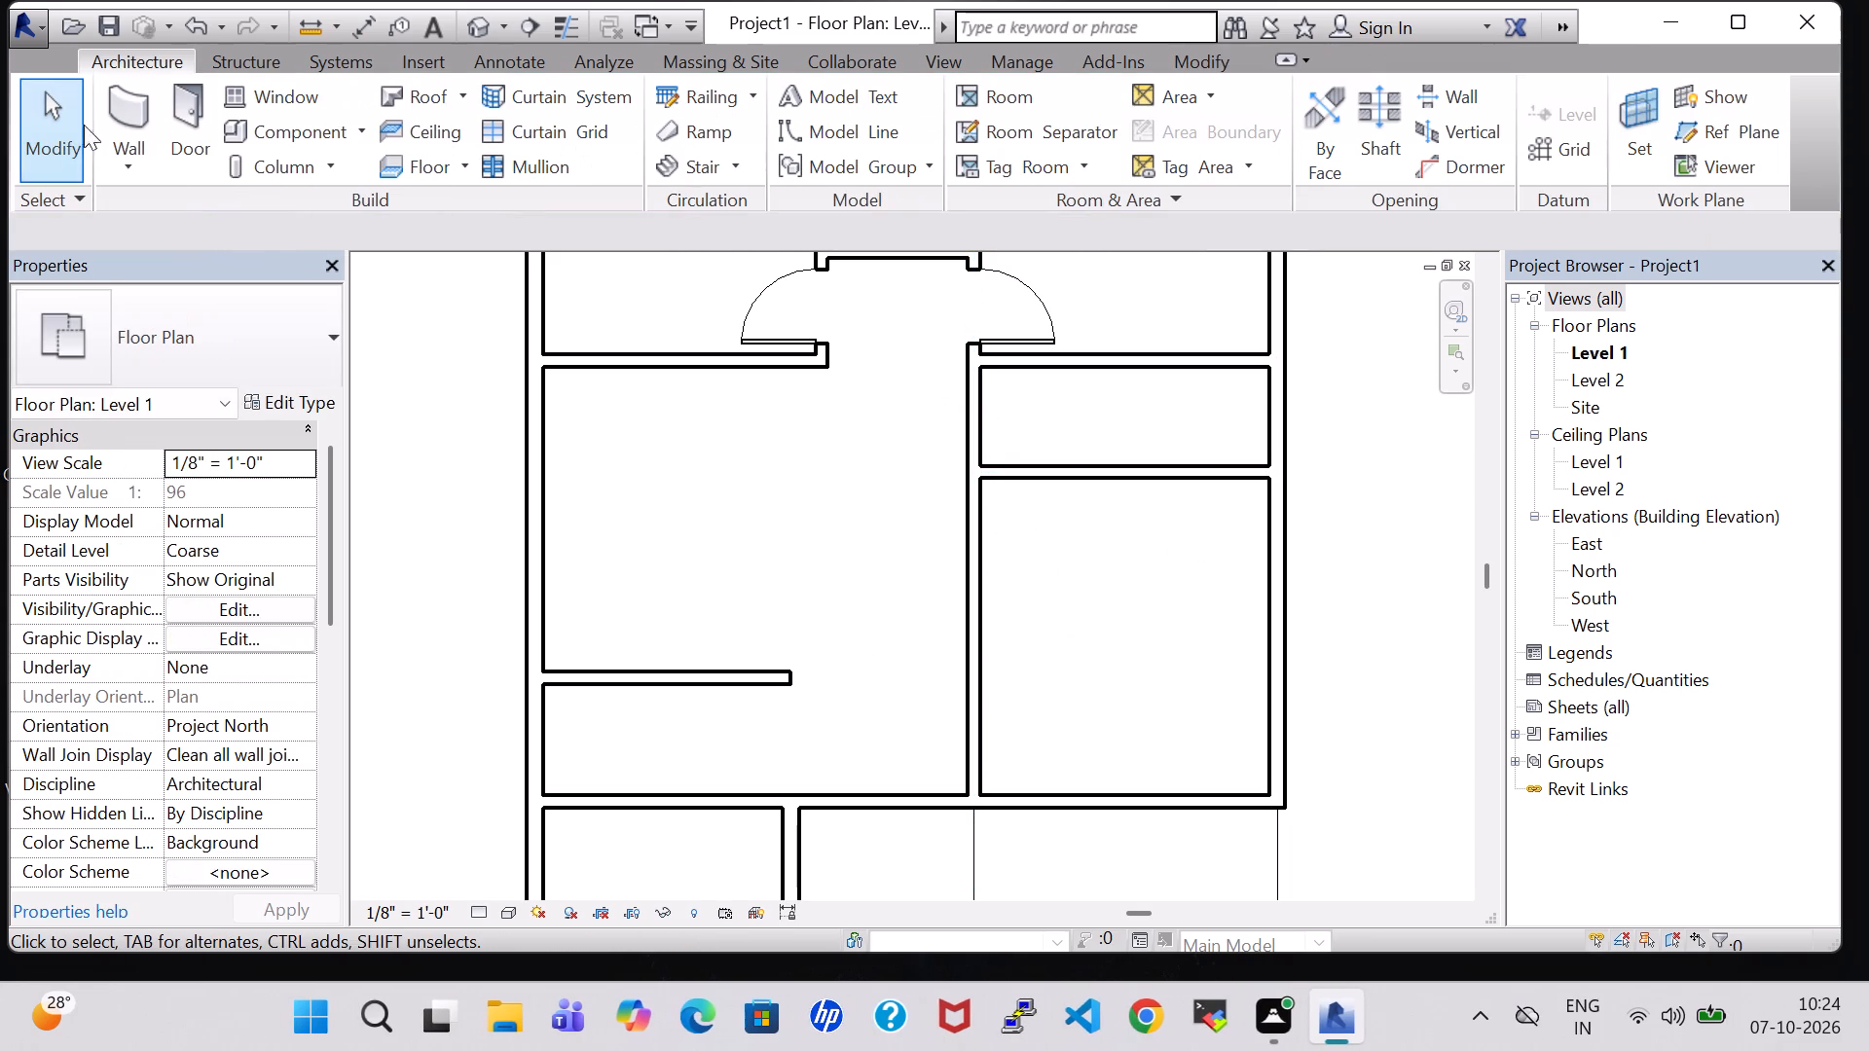
Place a 30" x 80" Single-Flush door in the narrow east room's new west wall, swinging inward, centred about 1'-7" from its south wall.
click(198, 110)
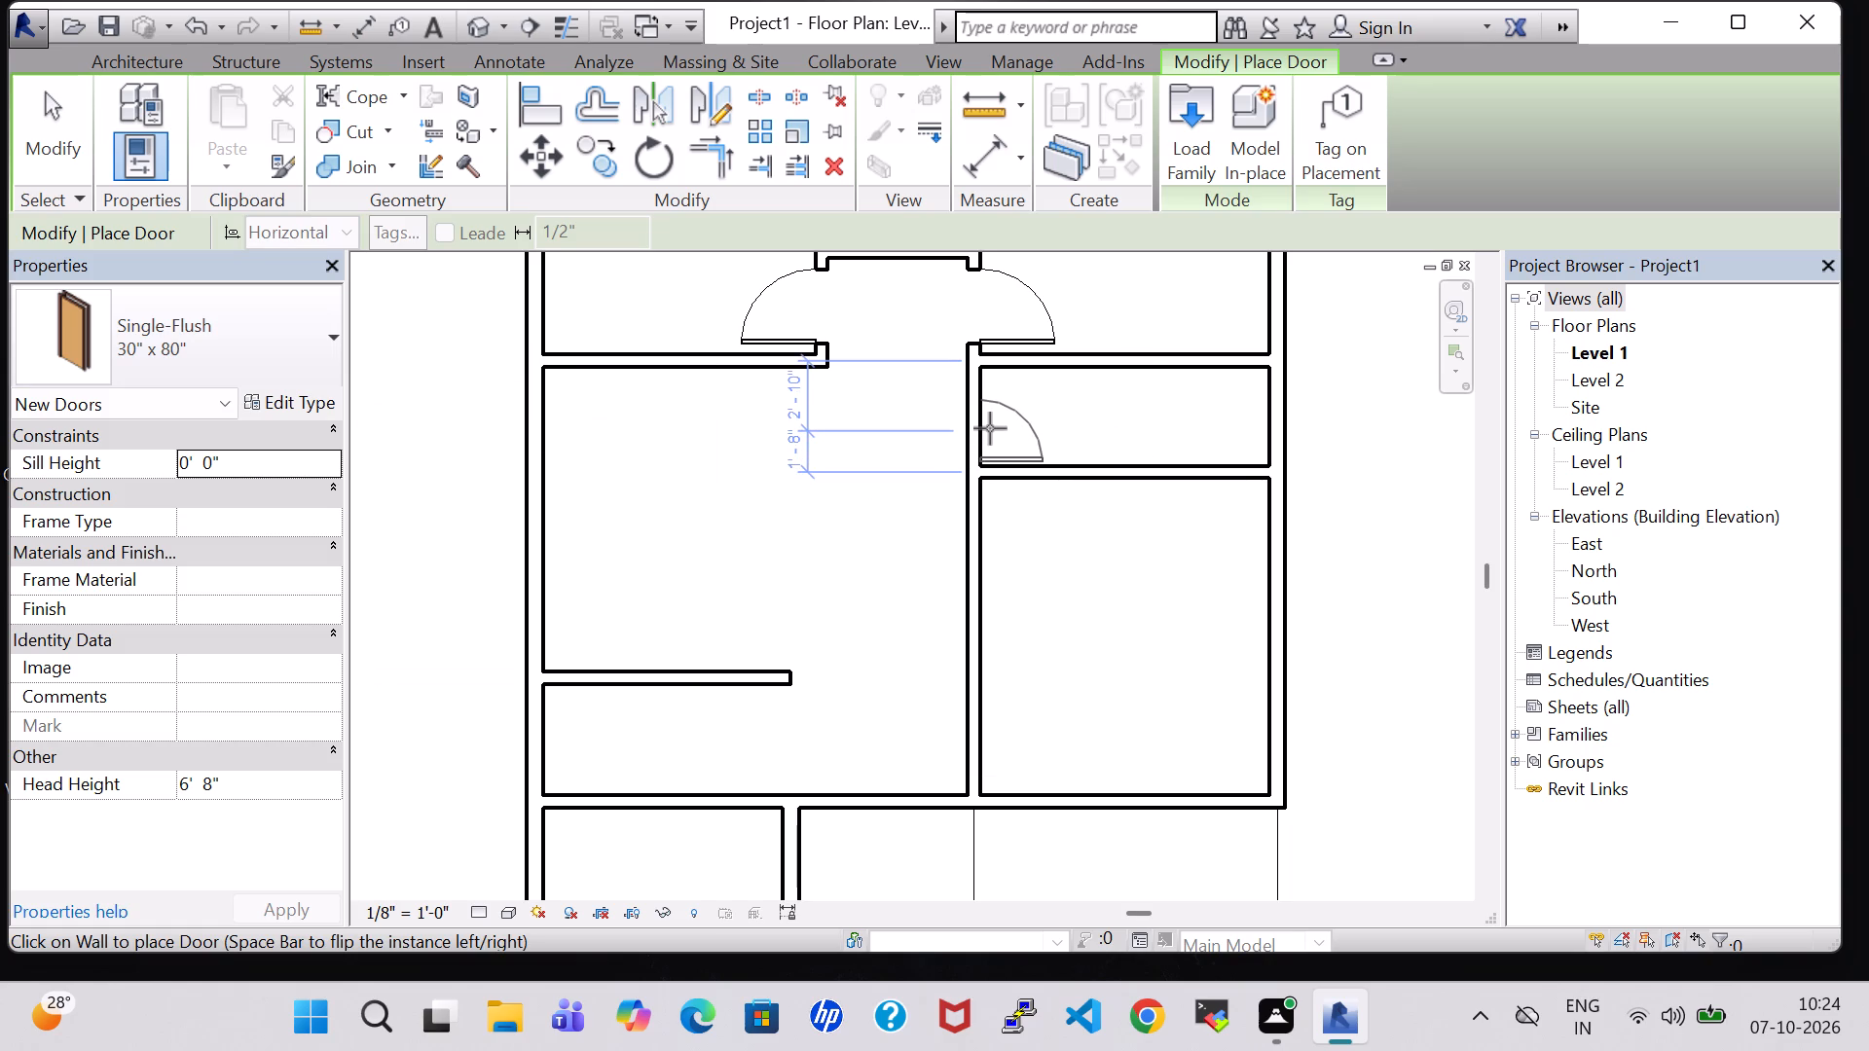
click(270, 346)
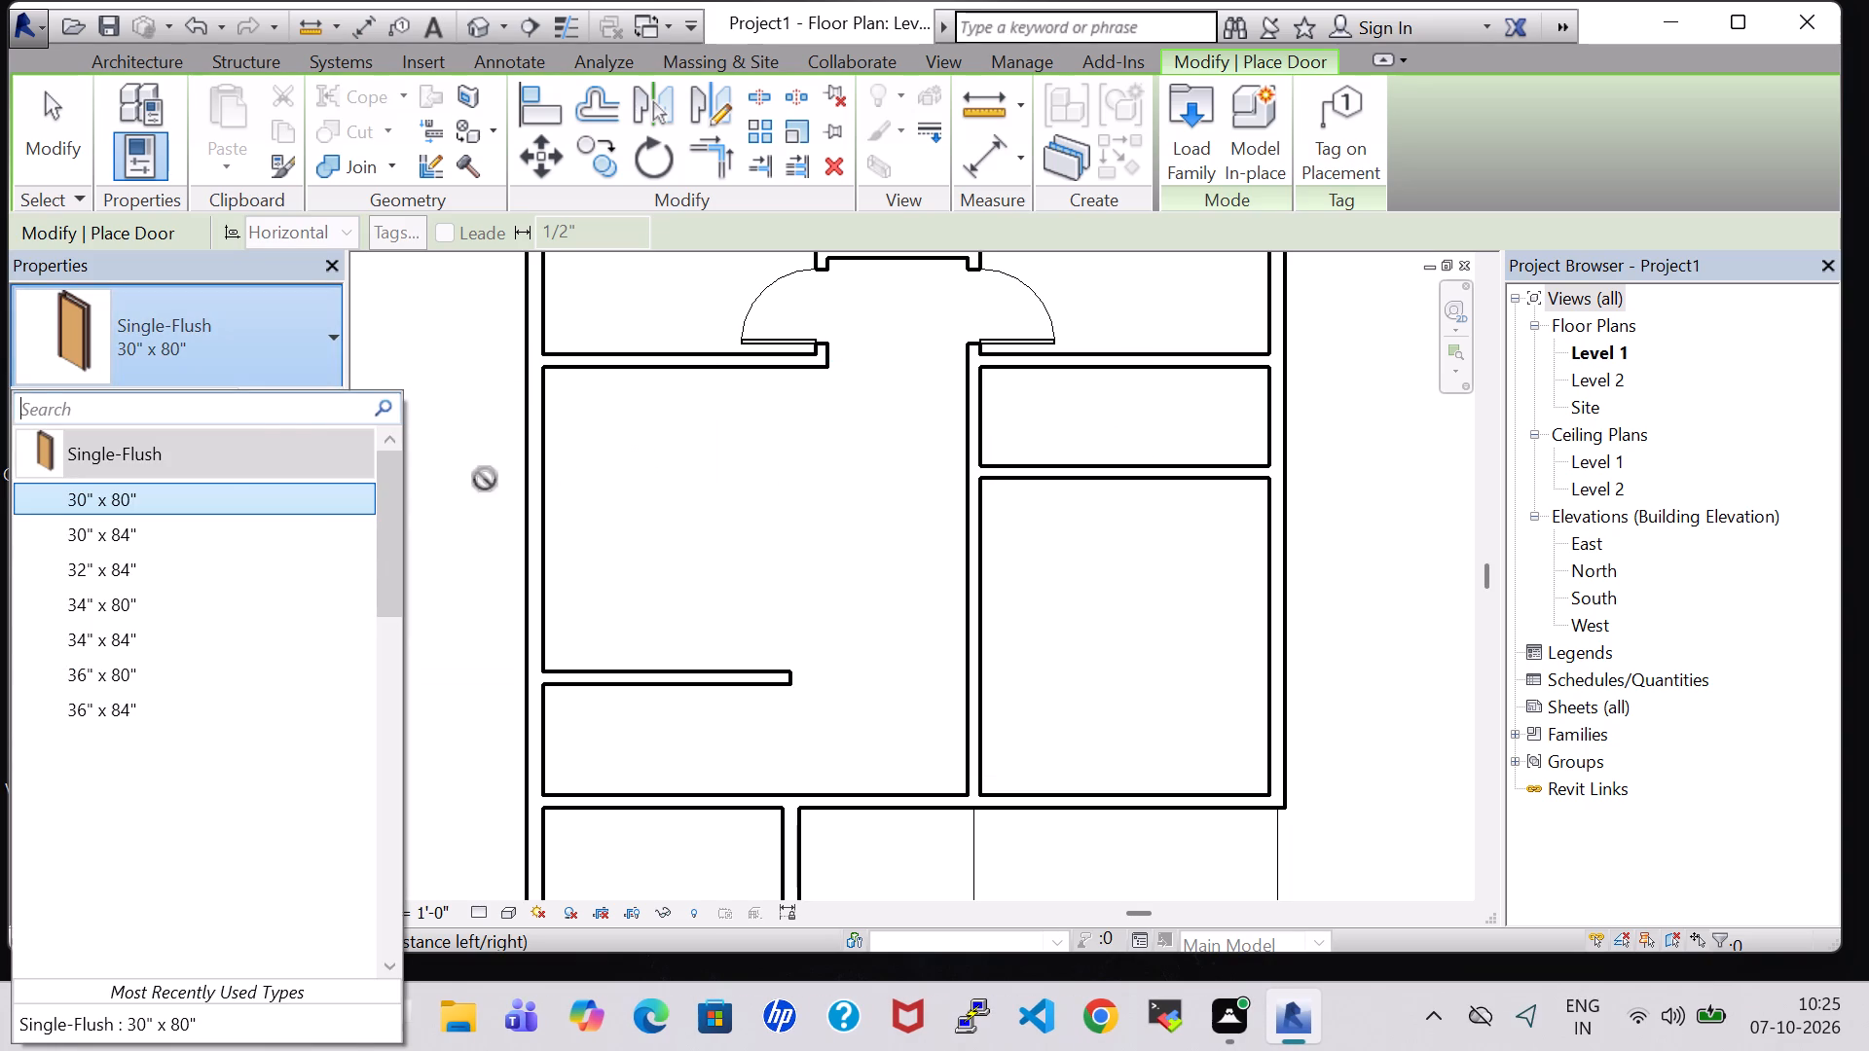
click(298, 492)
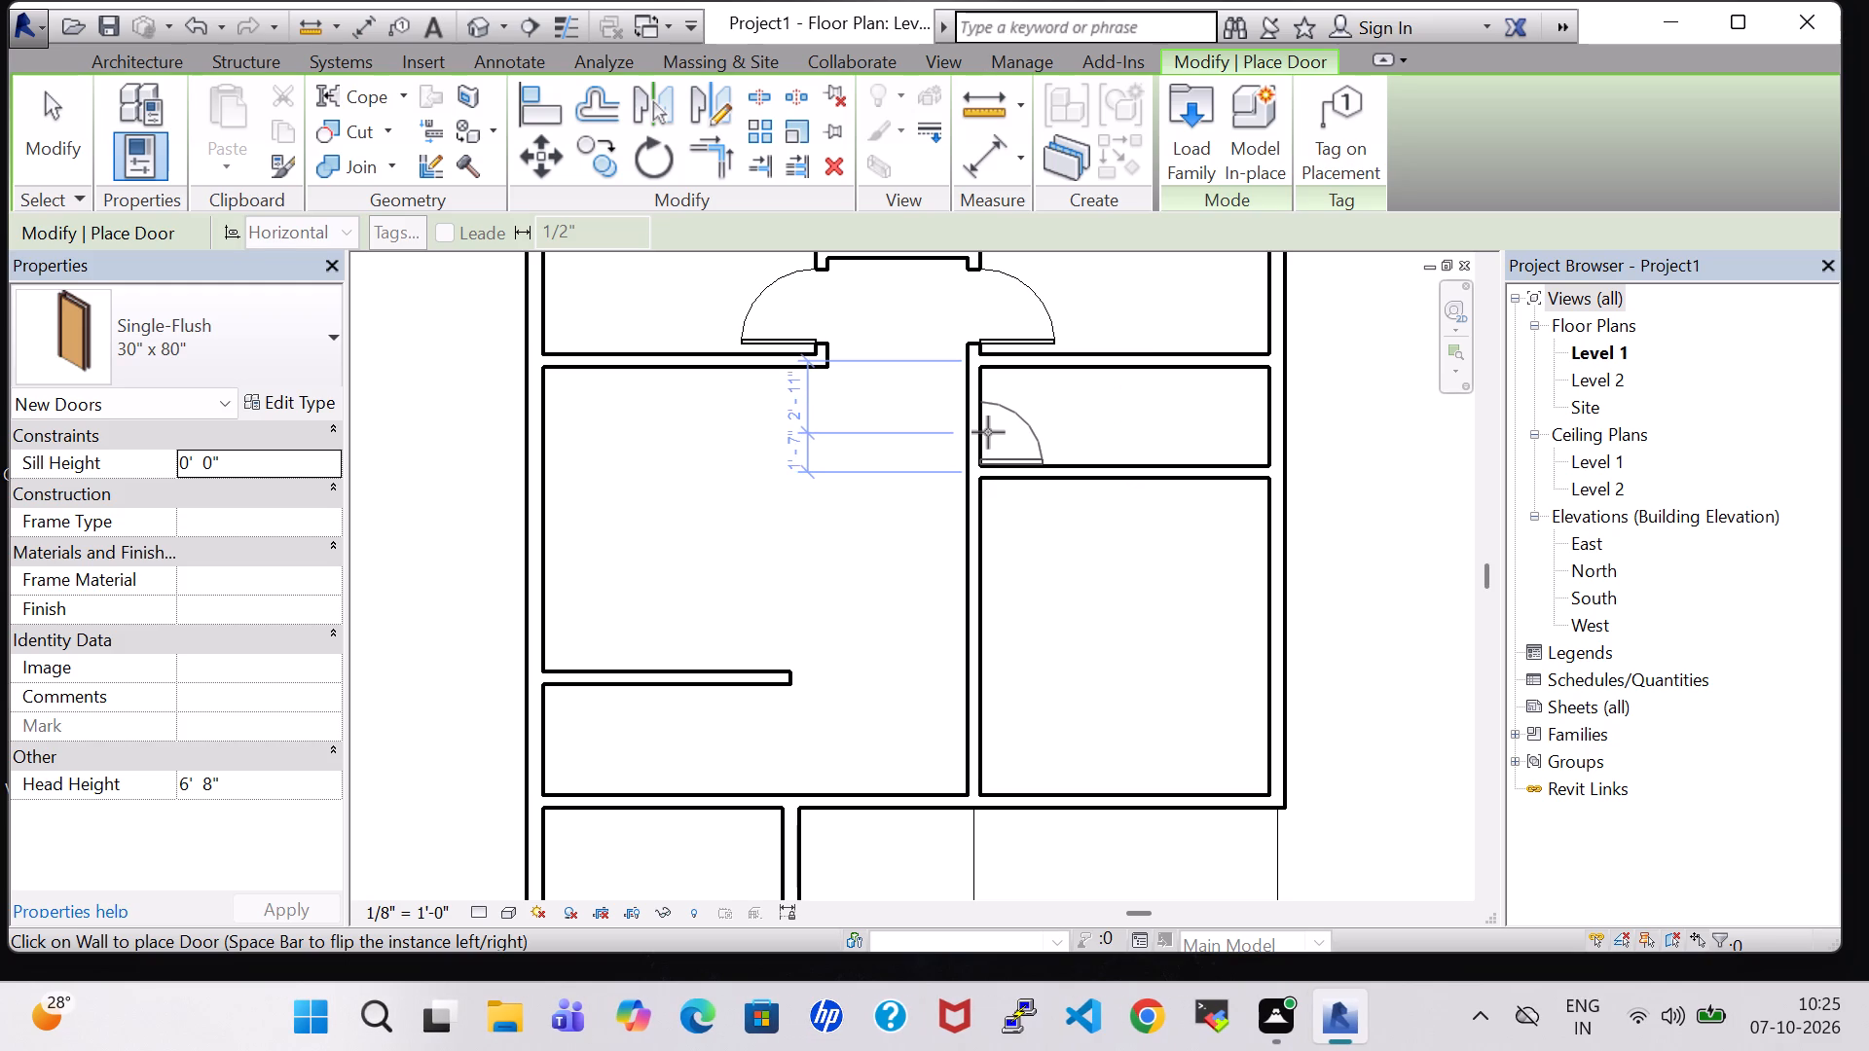
click(988, 432)
key(Escape)
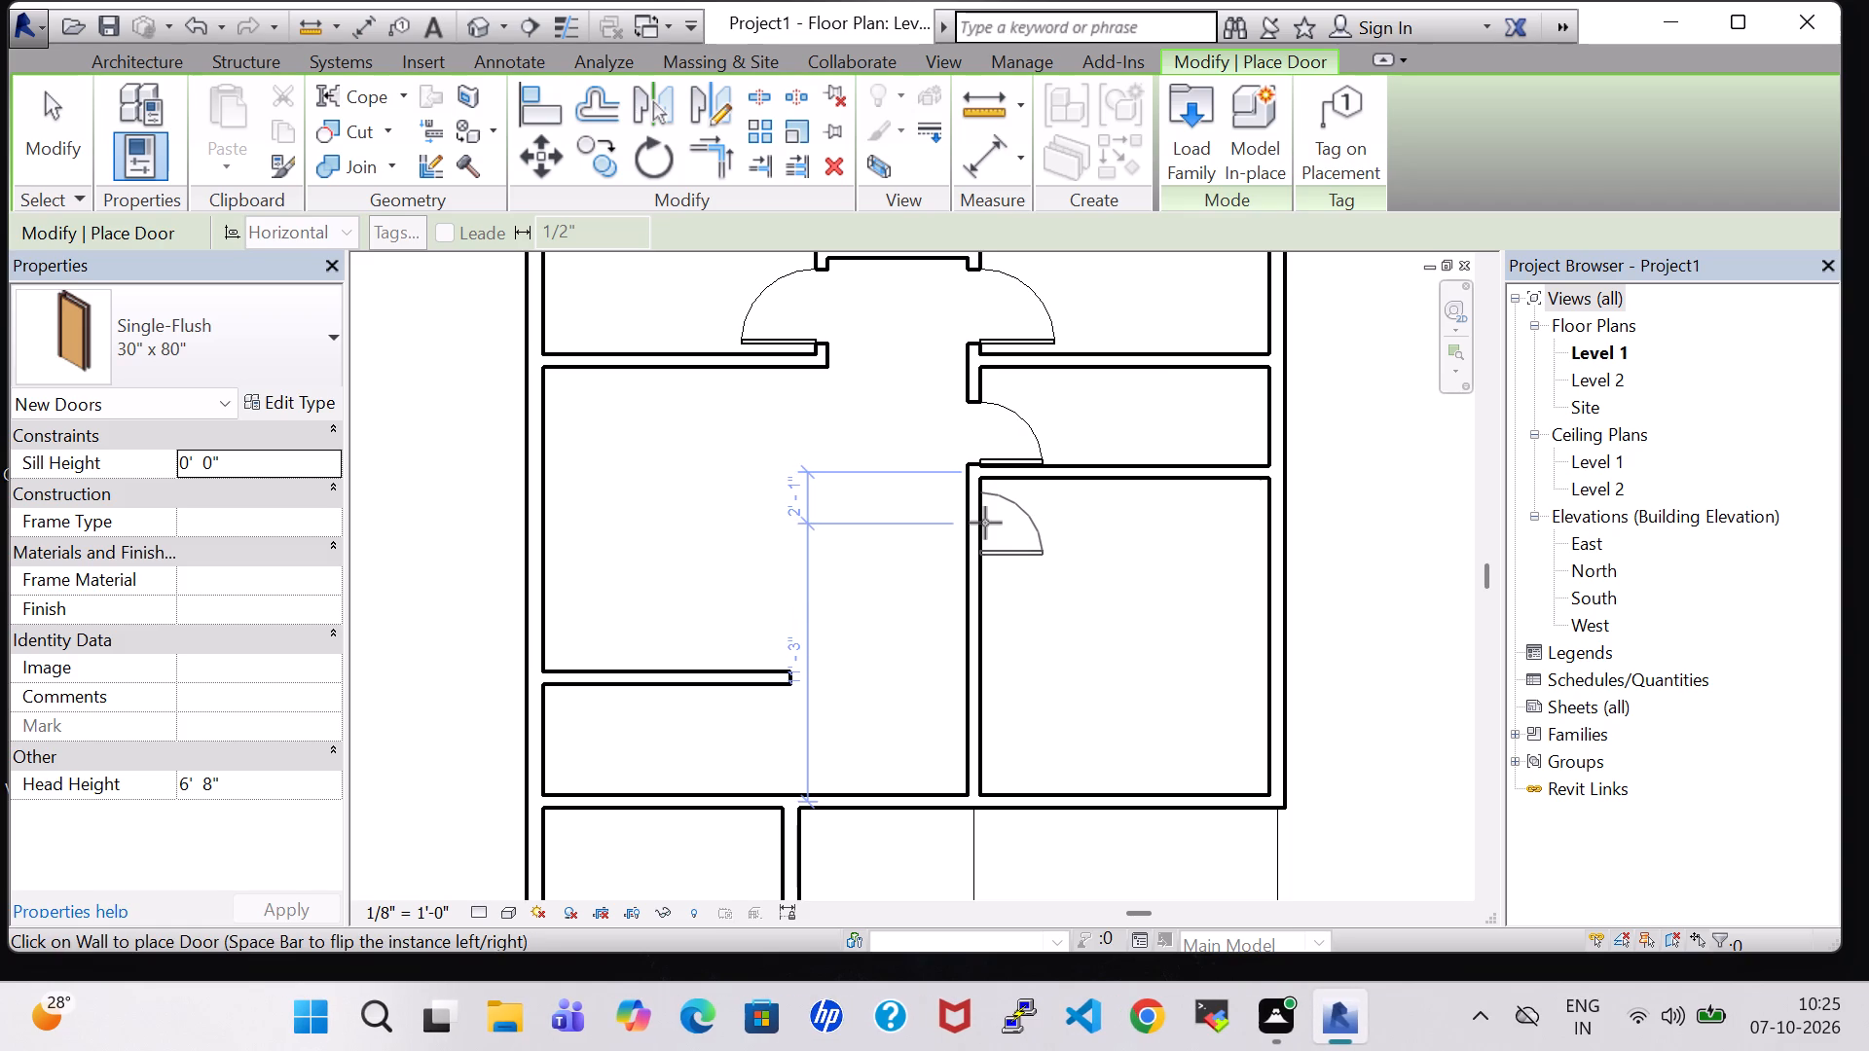
key(Escape)
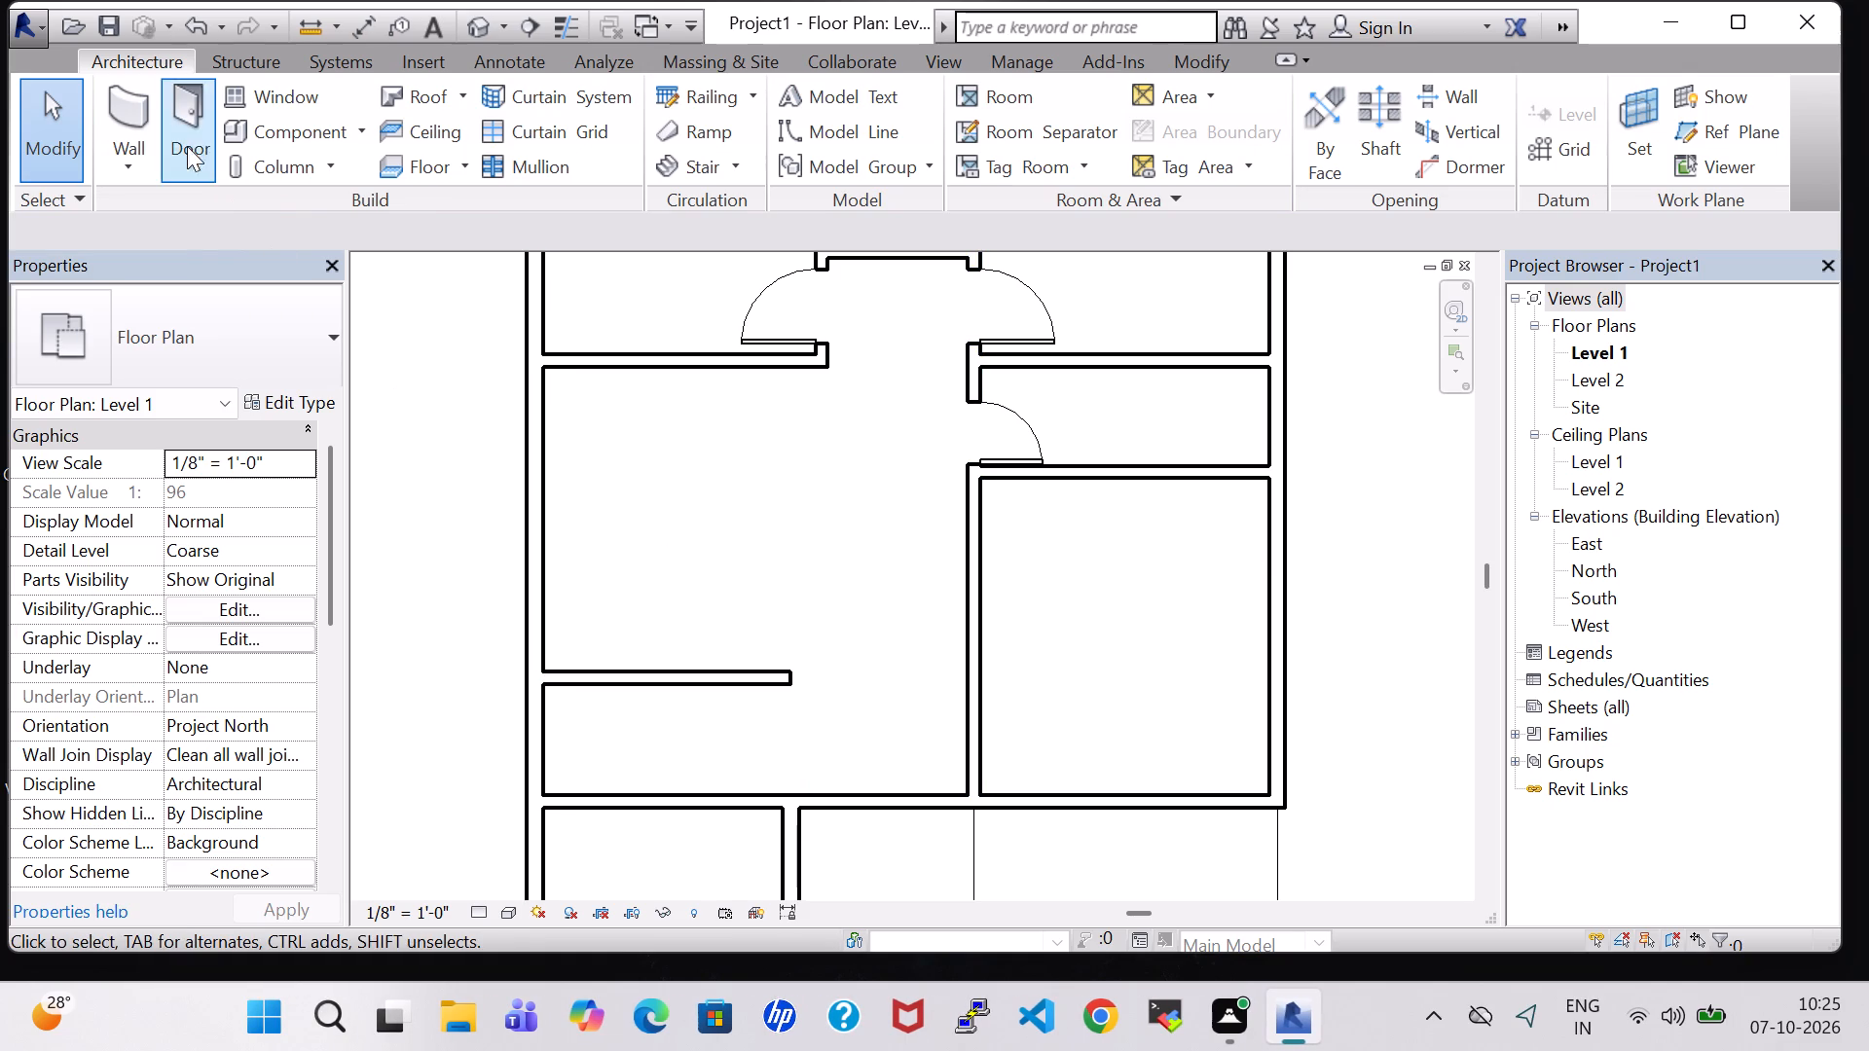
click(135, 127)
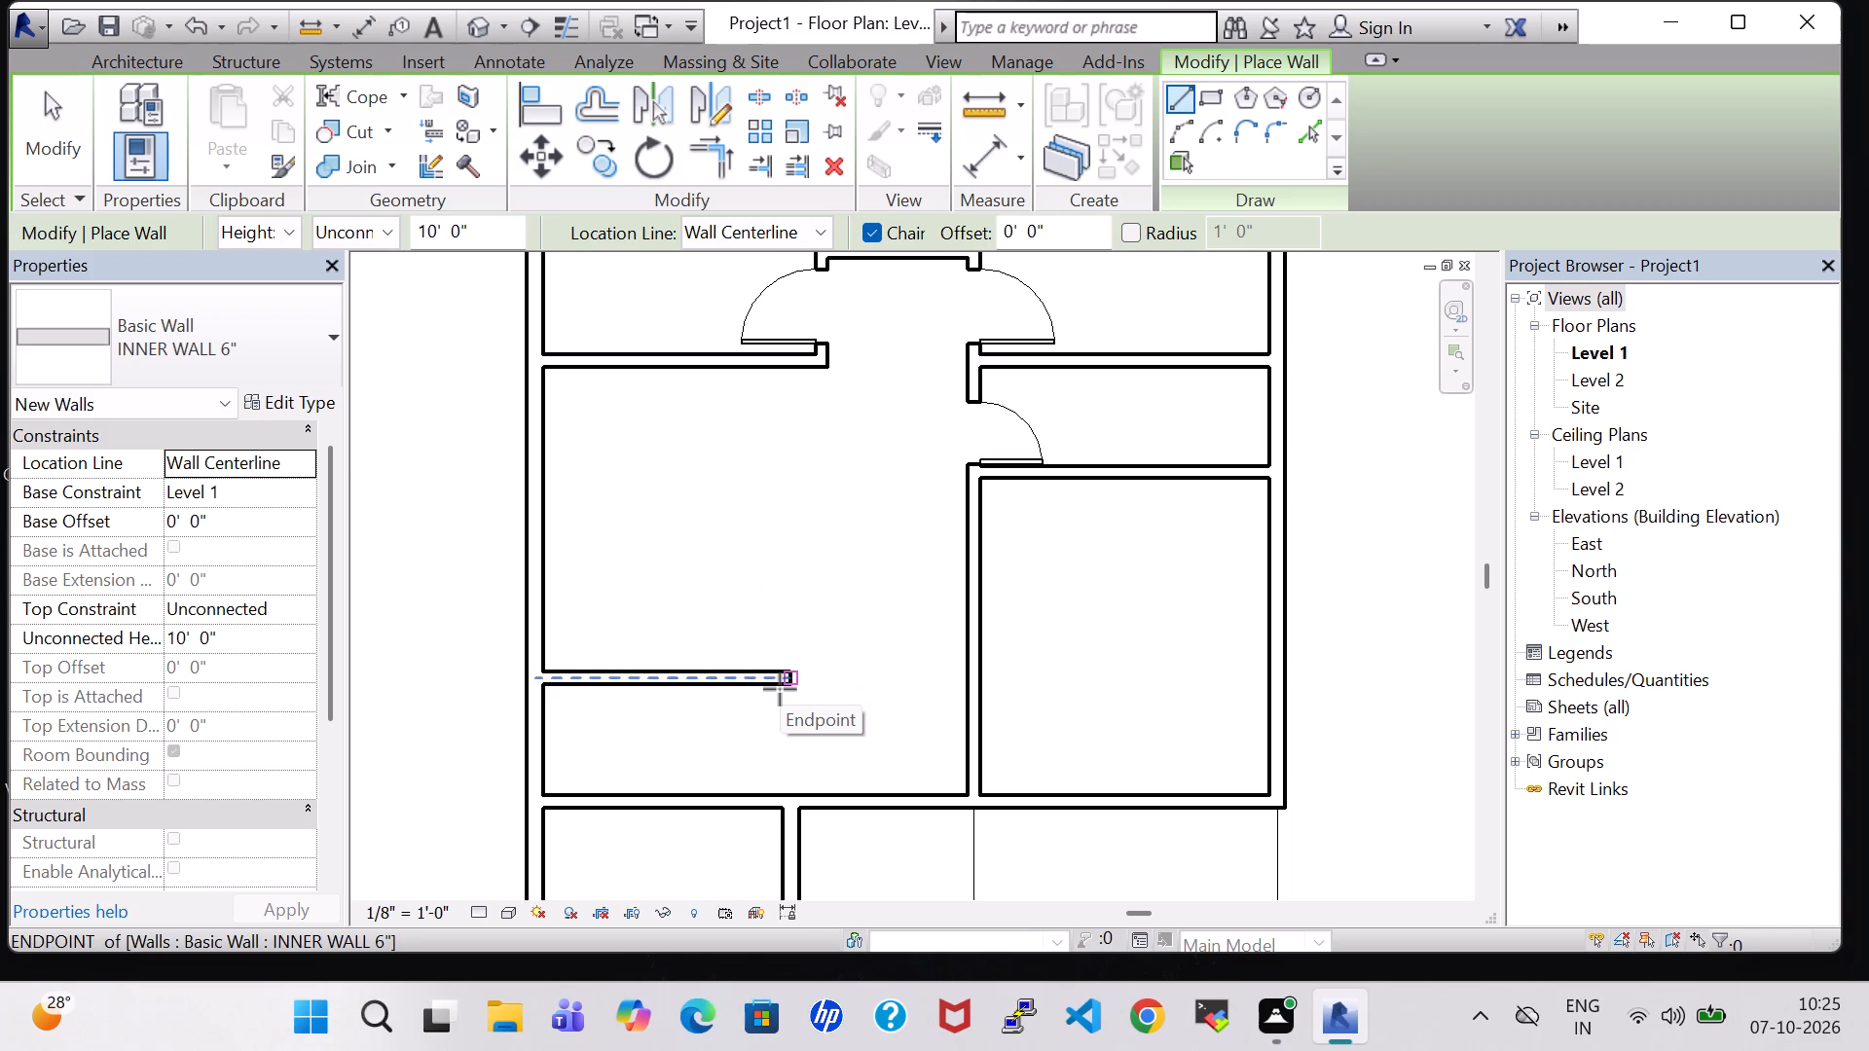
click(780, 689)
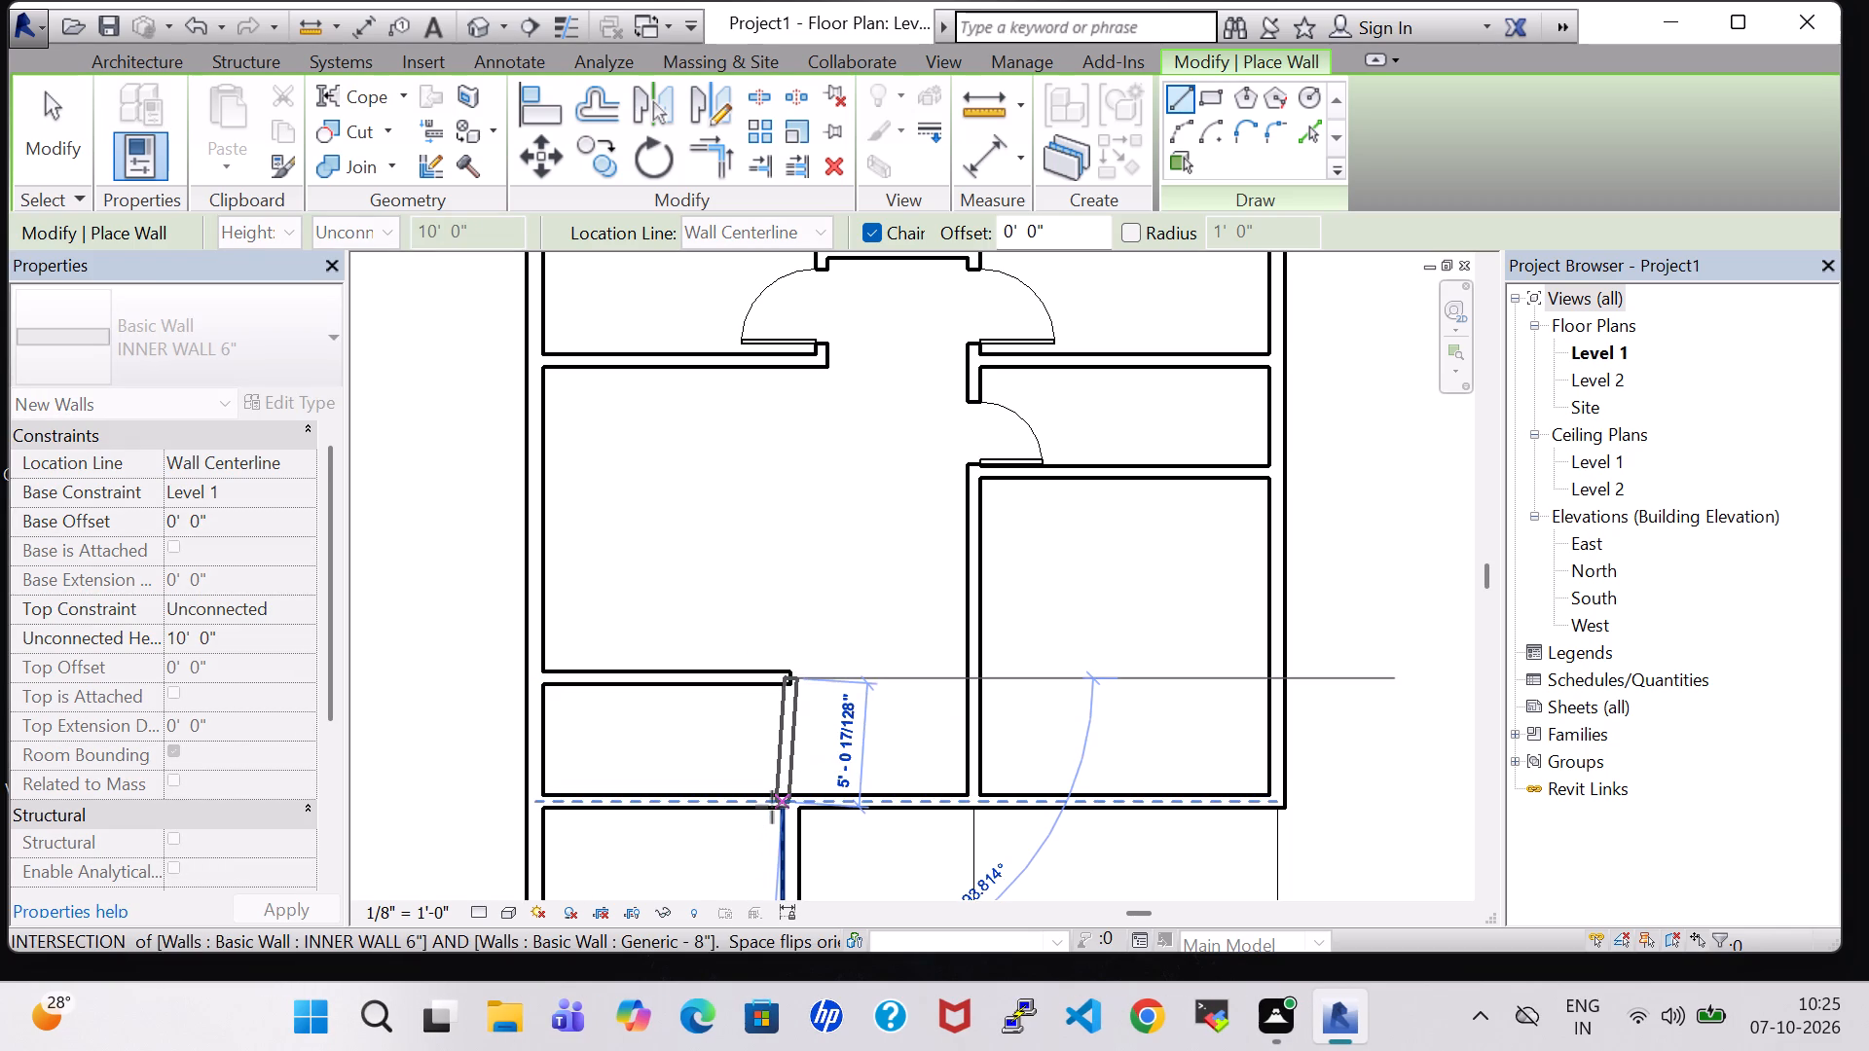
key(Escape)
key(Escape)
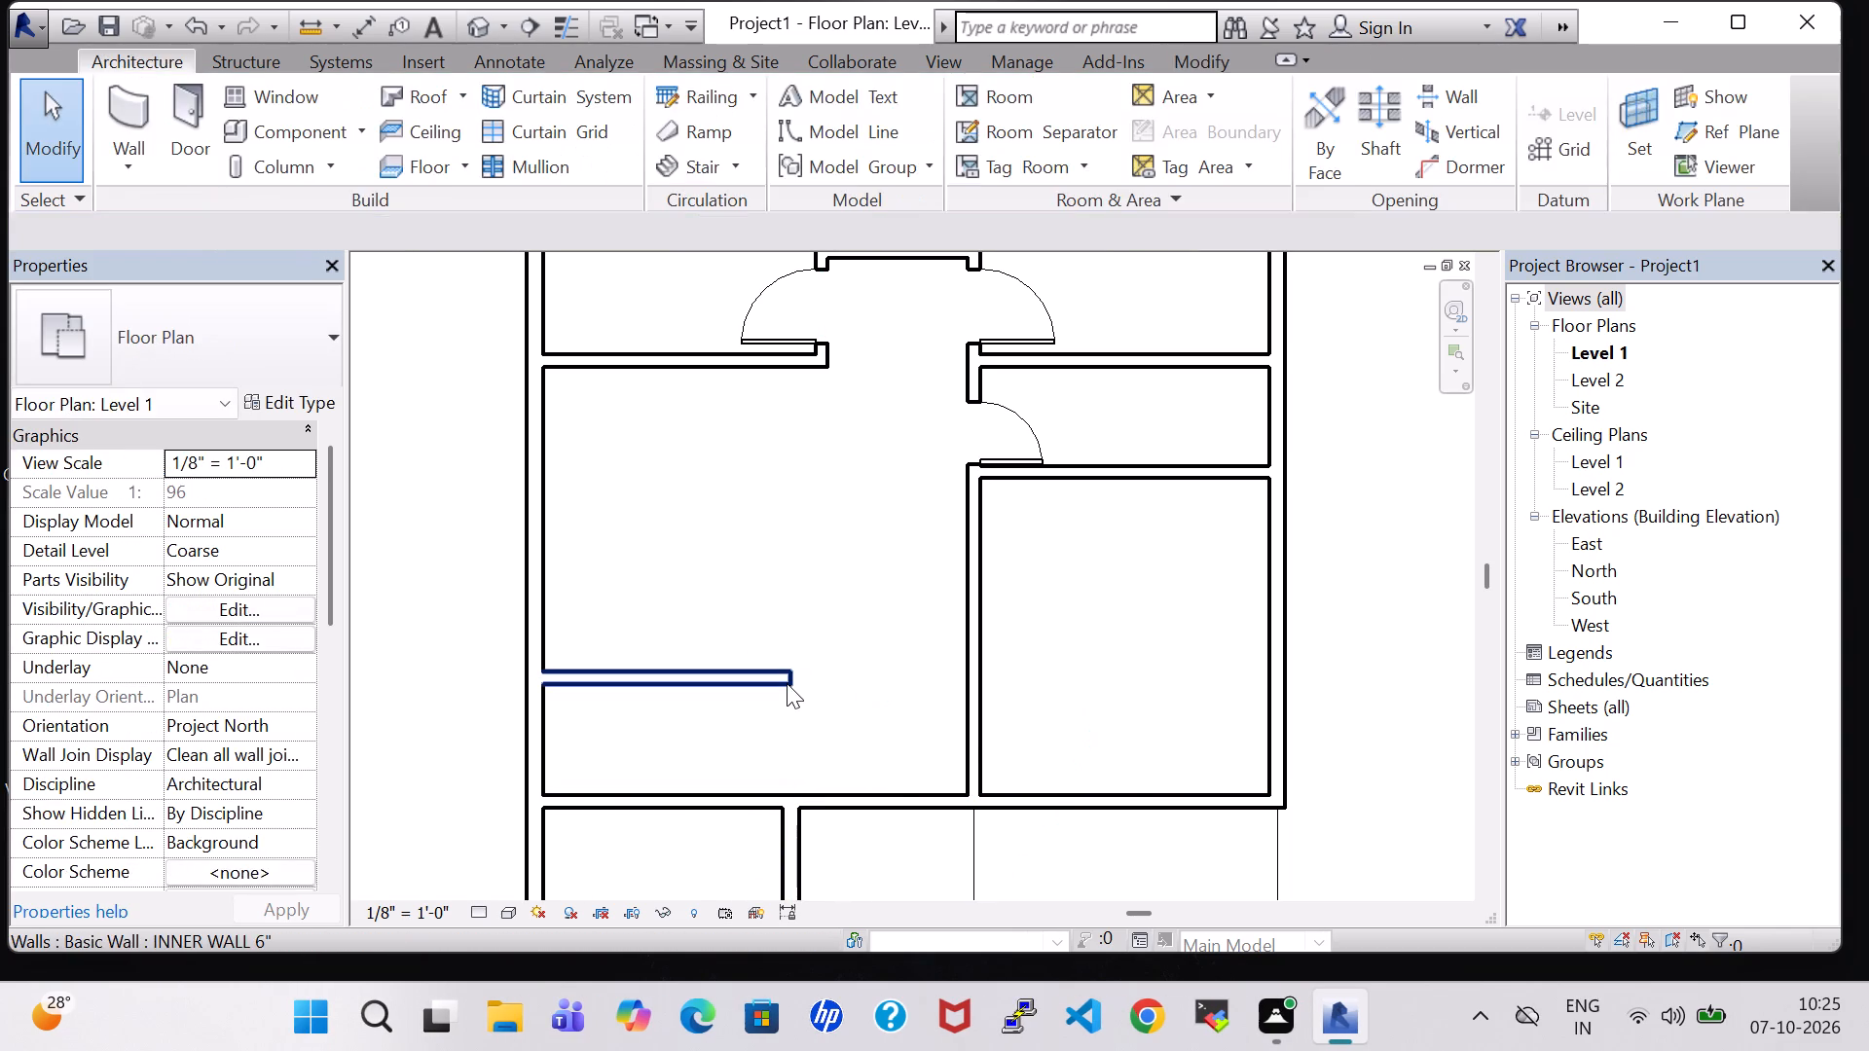
Shift the east end of the short inner wall above the southwest room west, making the wall about 9'-4" long.
click(787, 683)
key(Left)
key(Left)
key(Left)
key(Left)
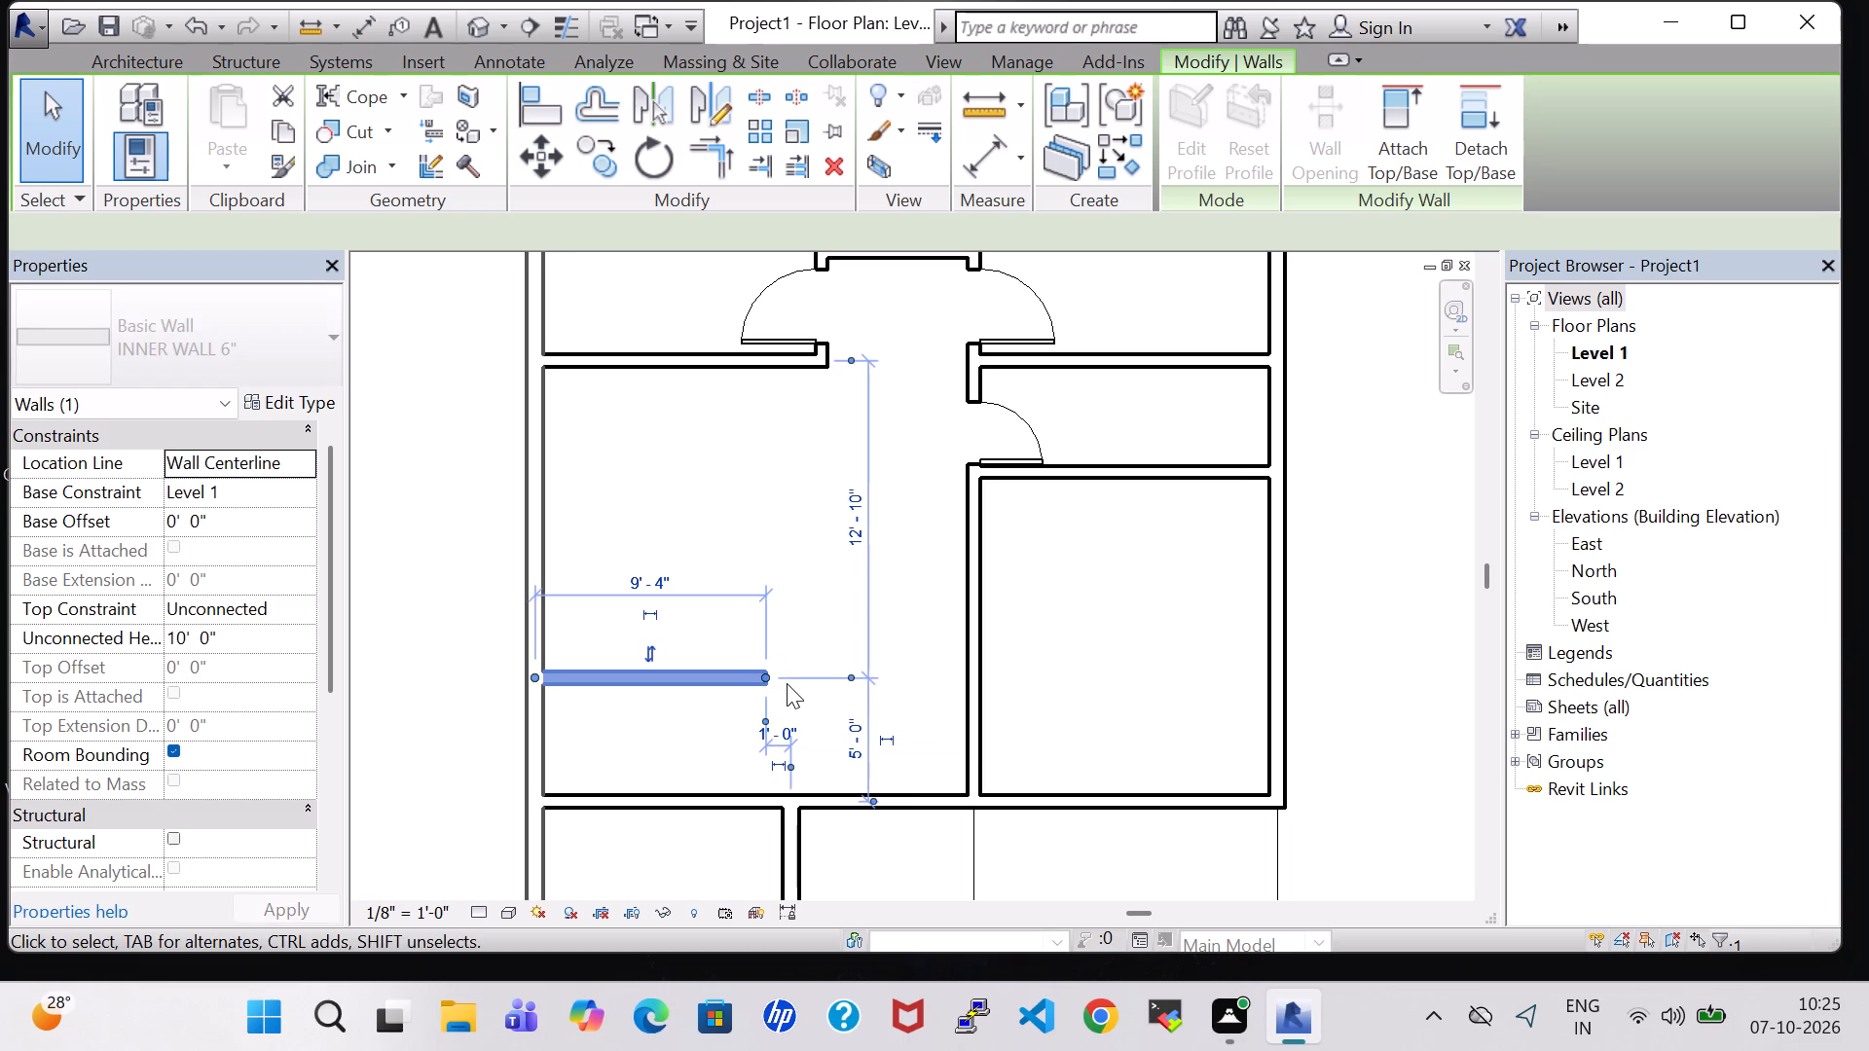
click(699, 562)
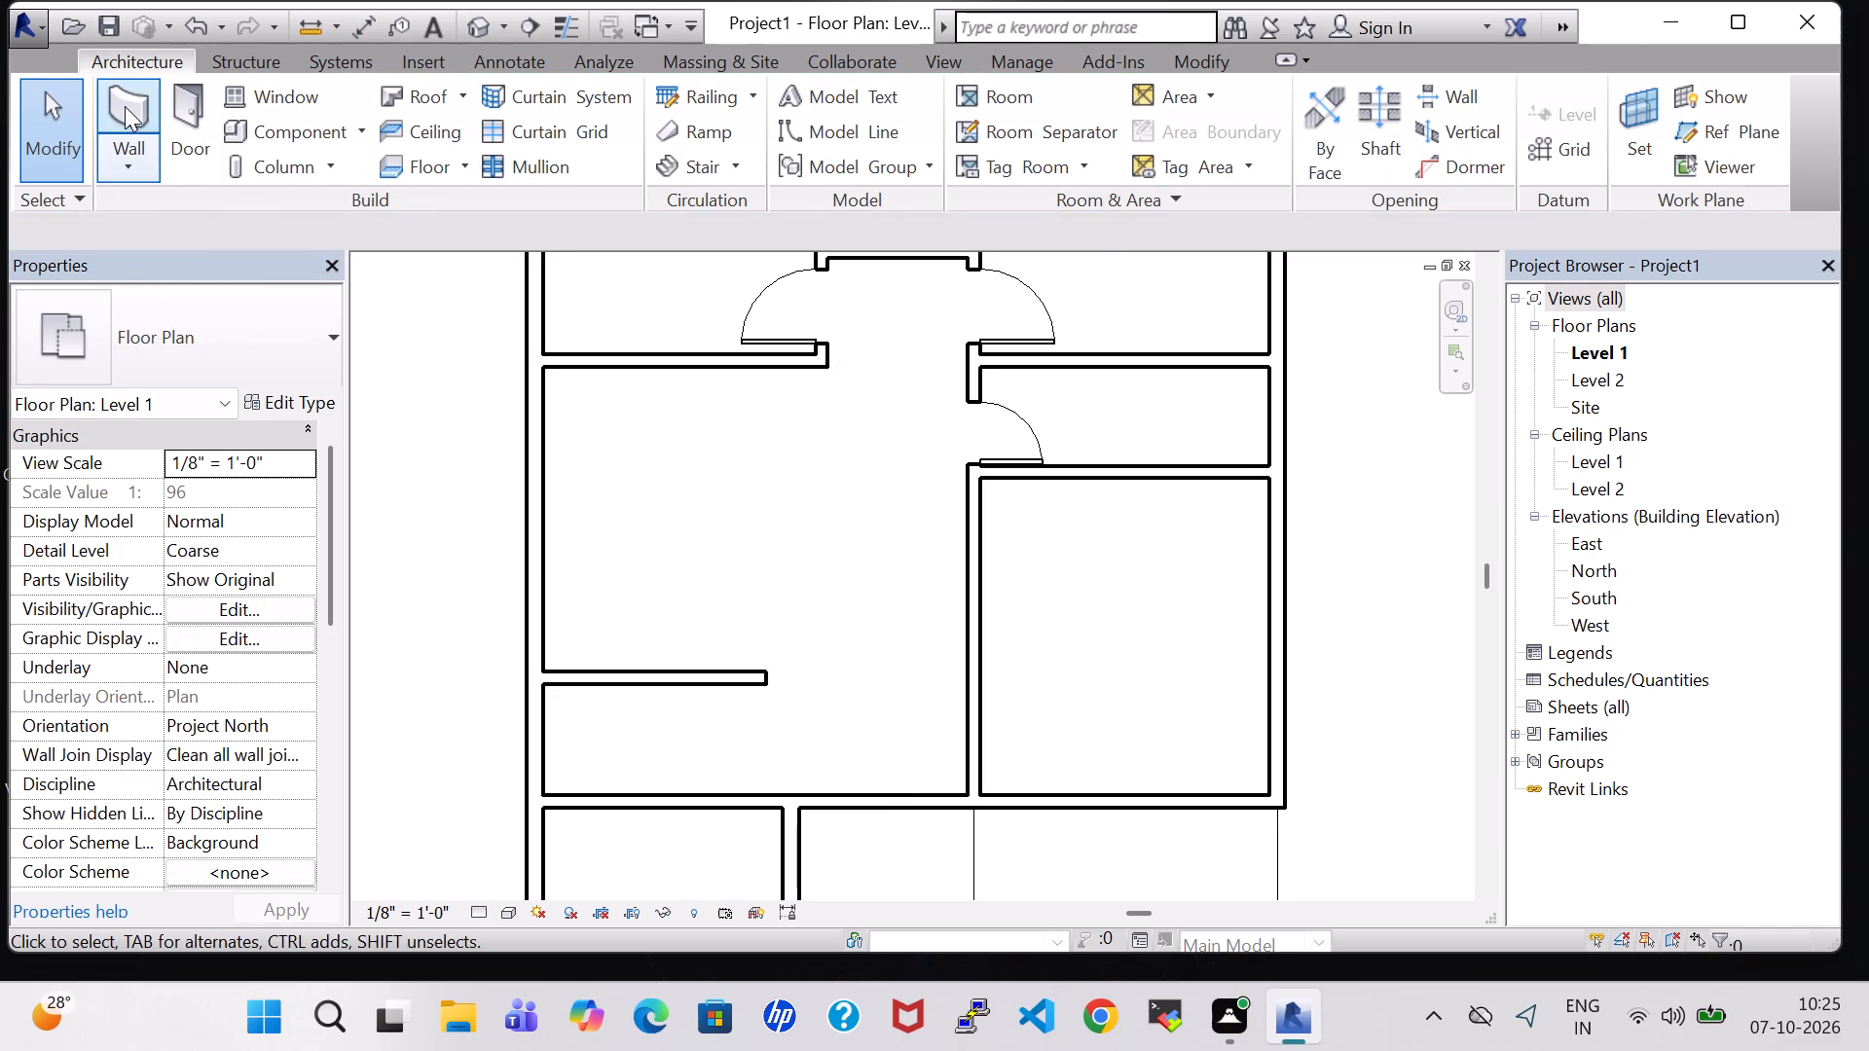
Draw a 5'-0" INNER WALL 6" from that short wall's east end south to the horizontal wall, enclosing a small west room.
click(125, 106)
click(764, 679)
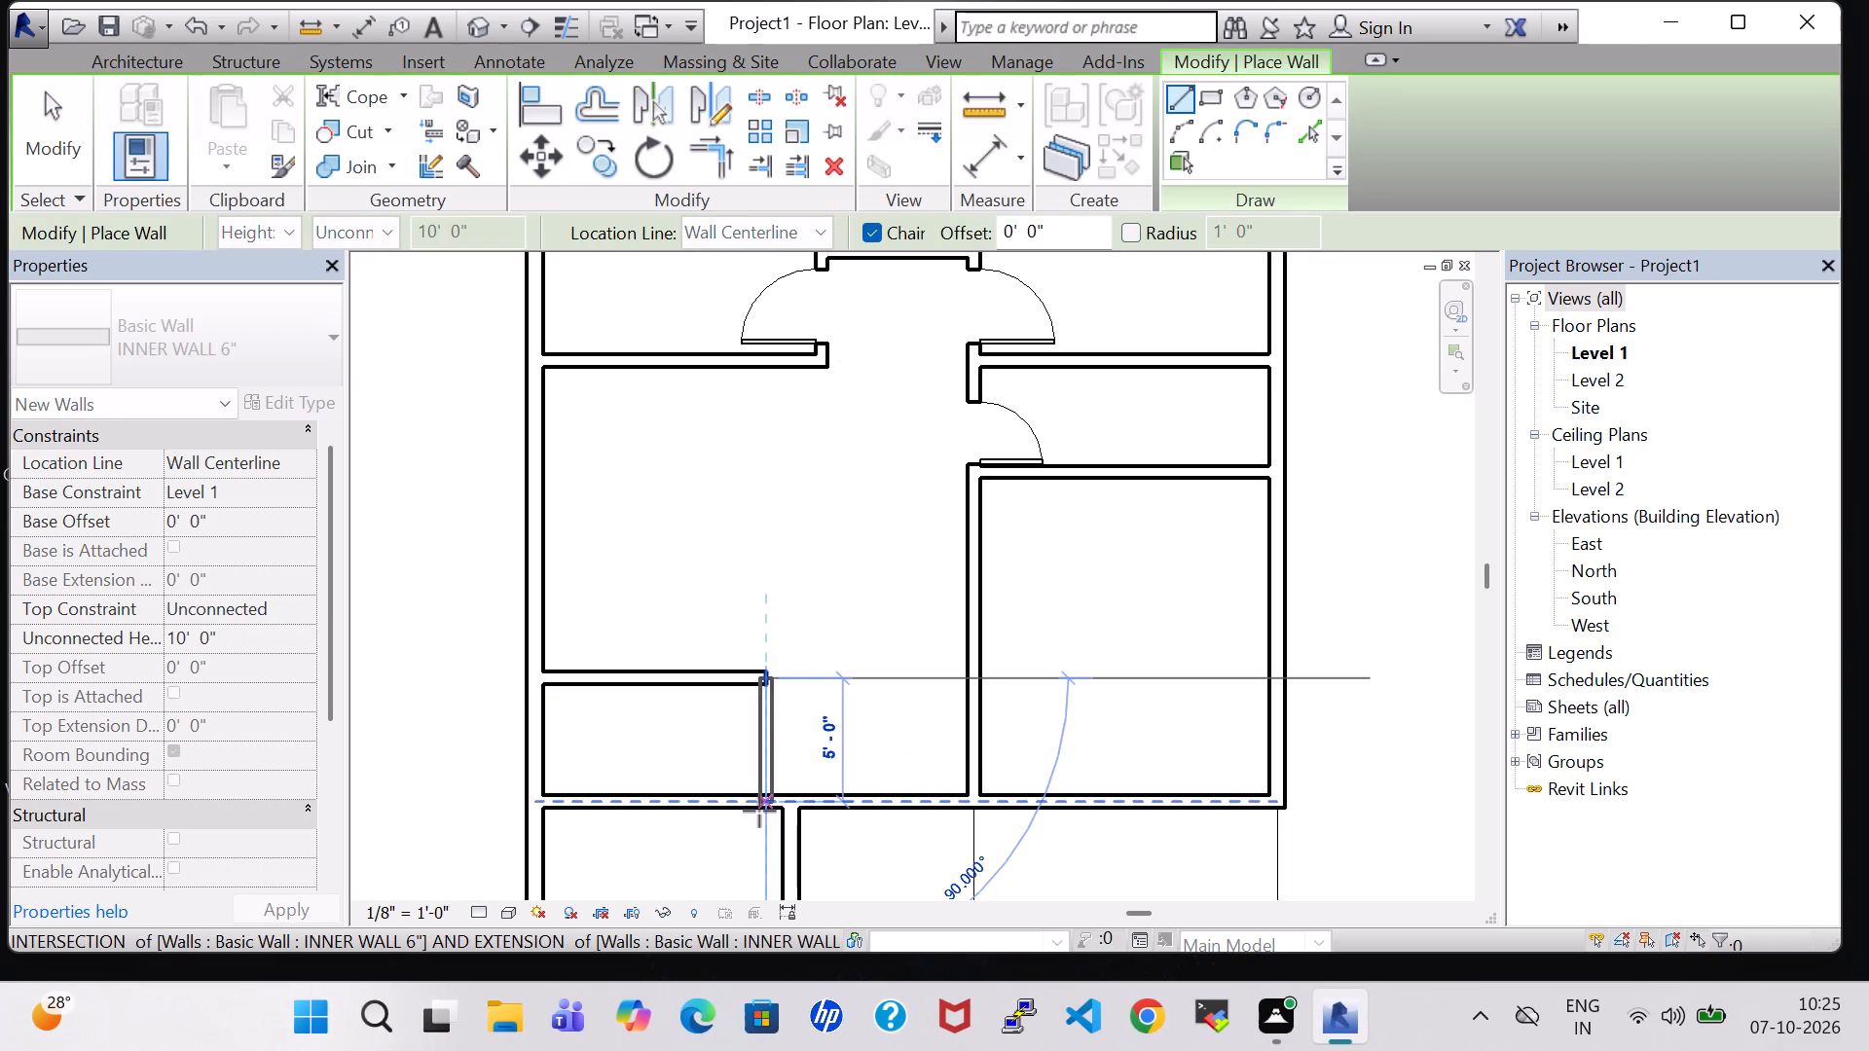
click(759, 811)
key(Escape)
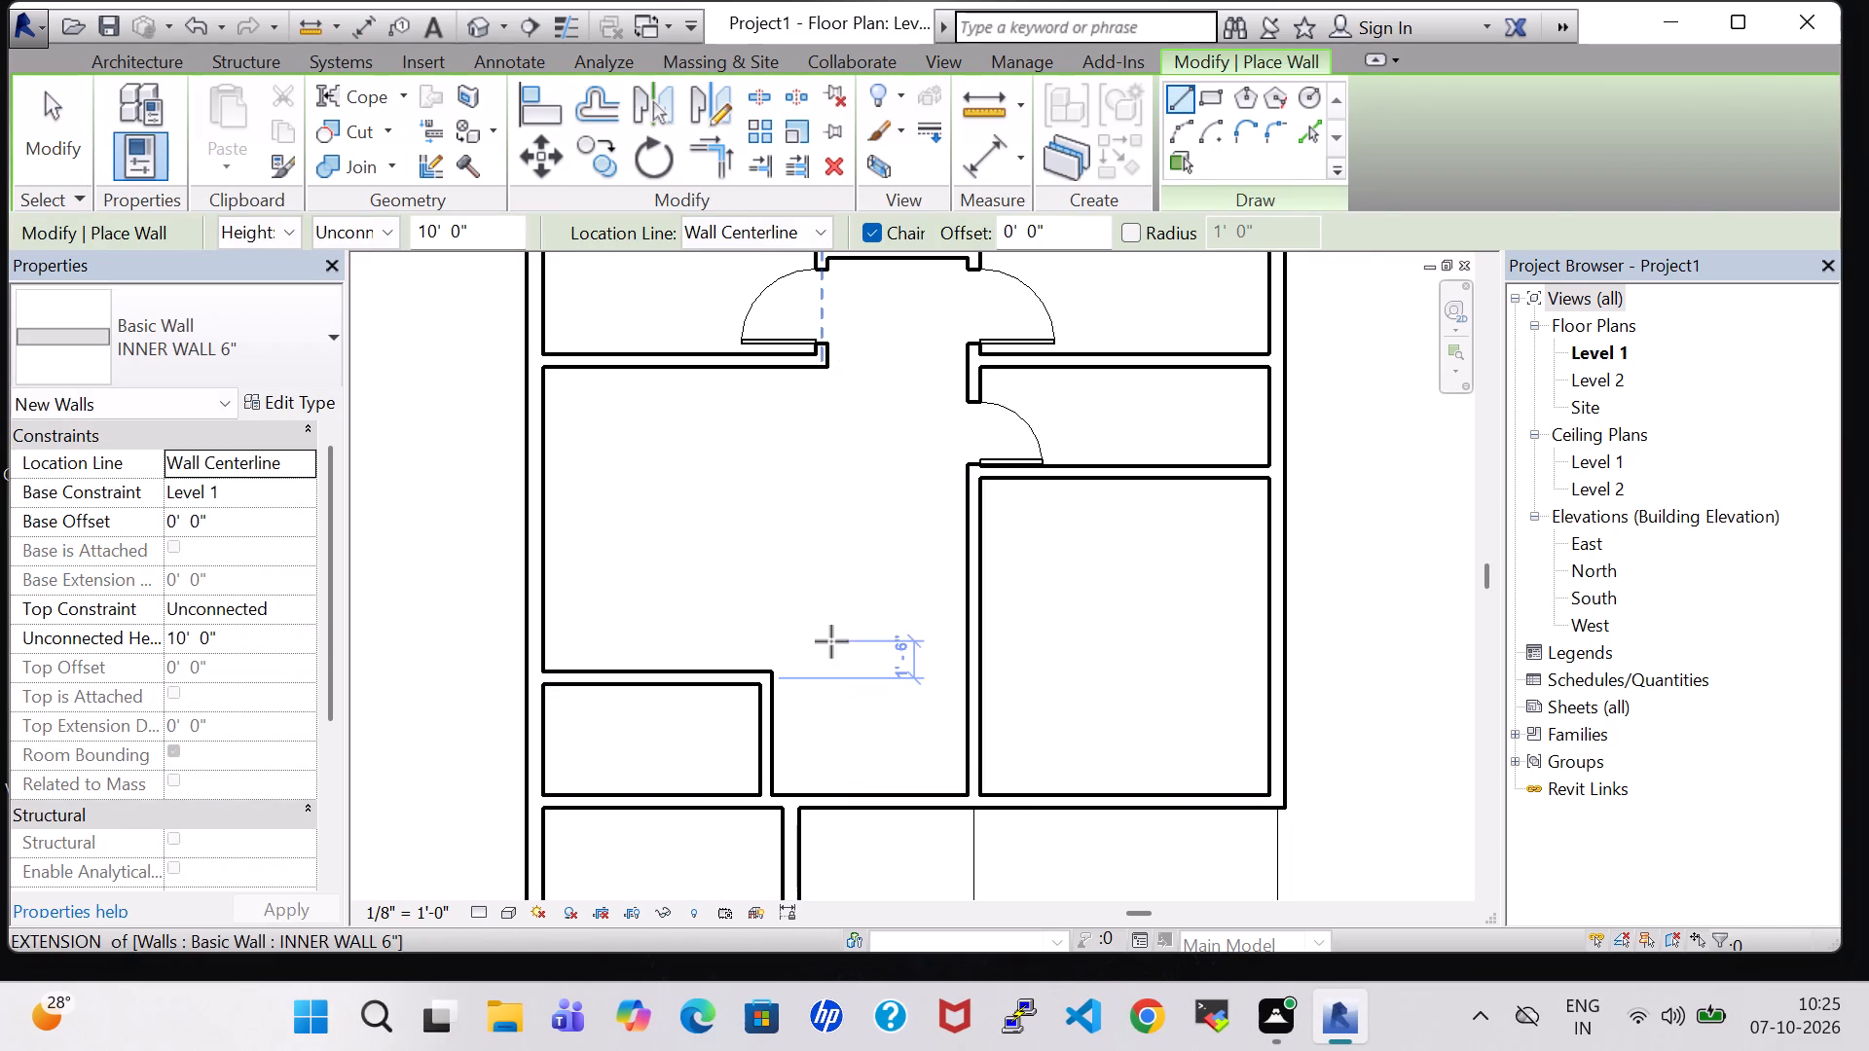
key(Escape)
Place a 30" x 80" Single-Flush door in the small west room's new east wall, swinging inward, centred about 1'-9" from its north wall.
click(190, 105)
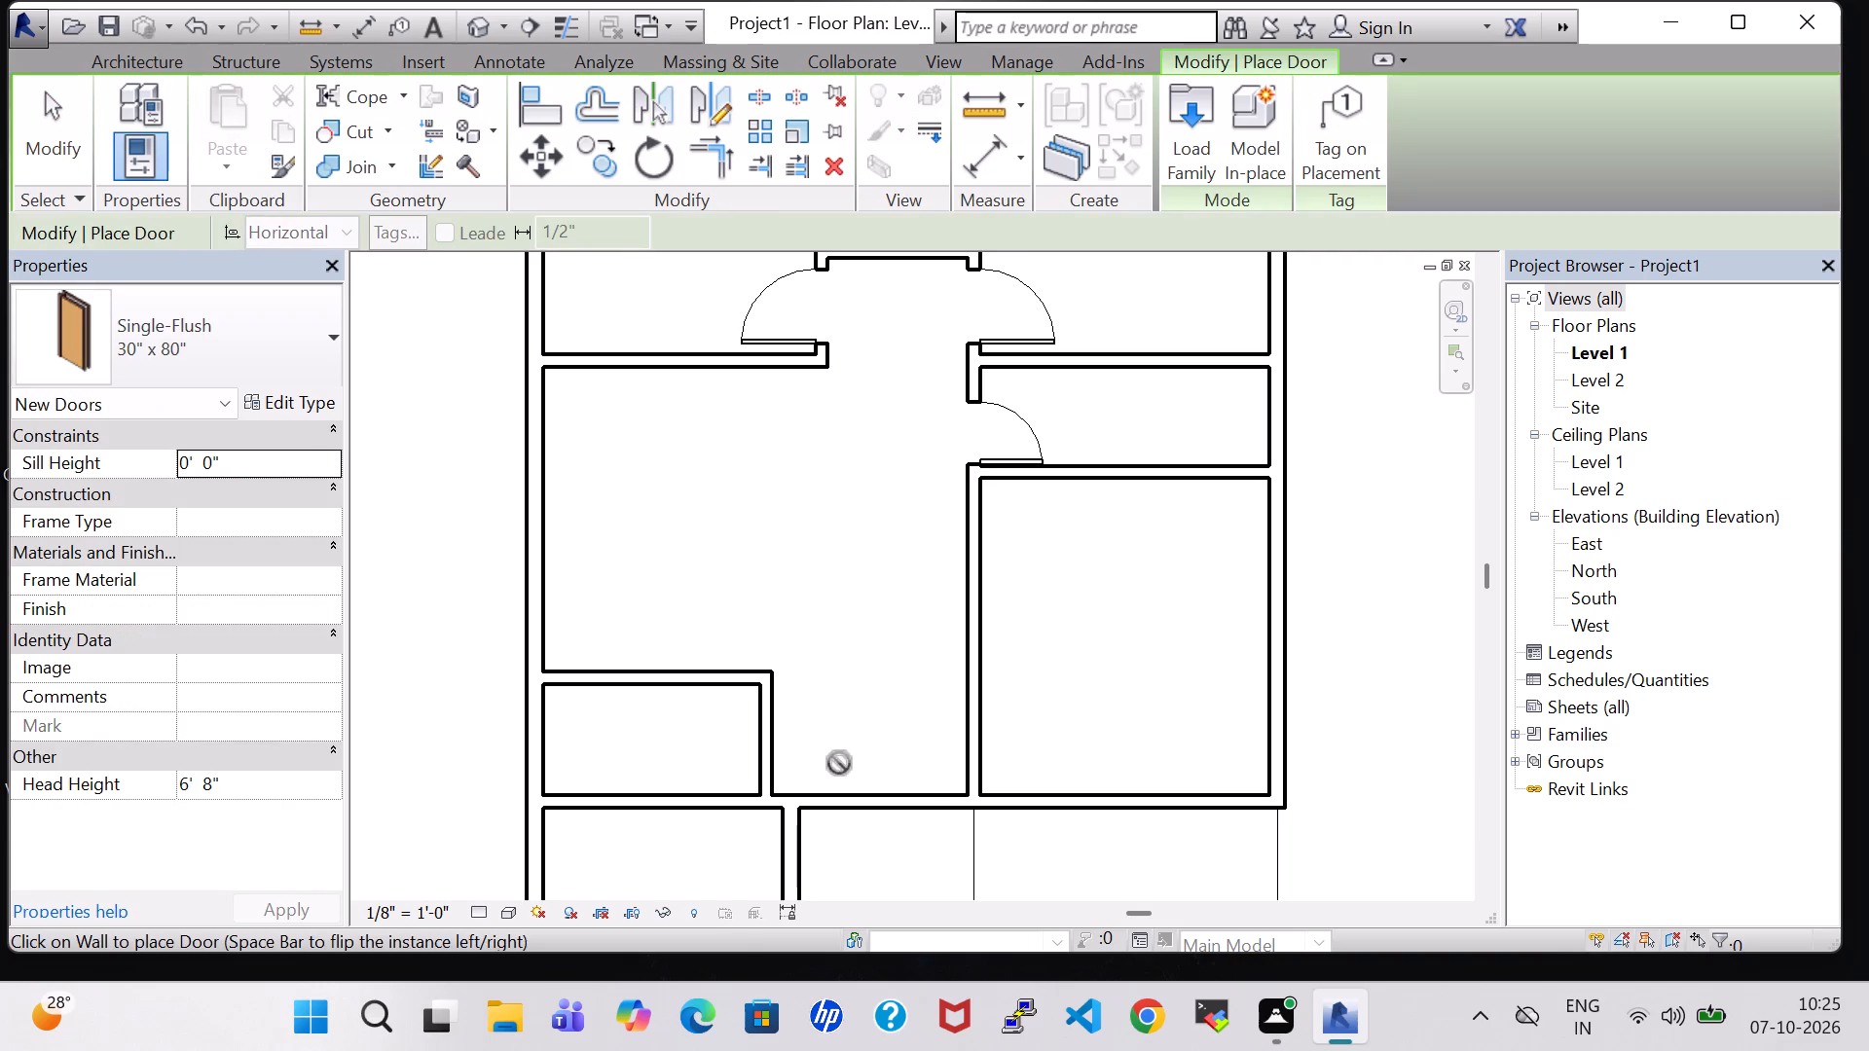
click(760, 721)
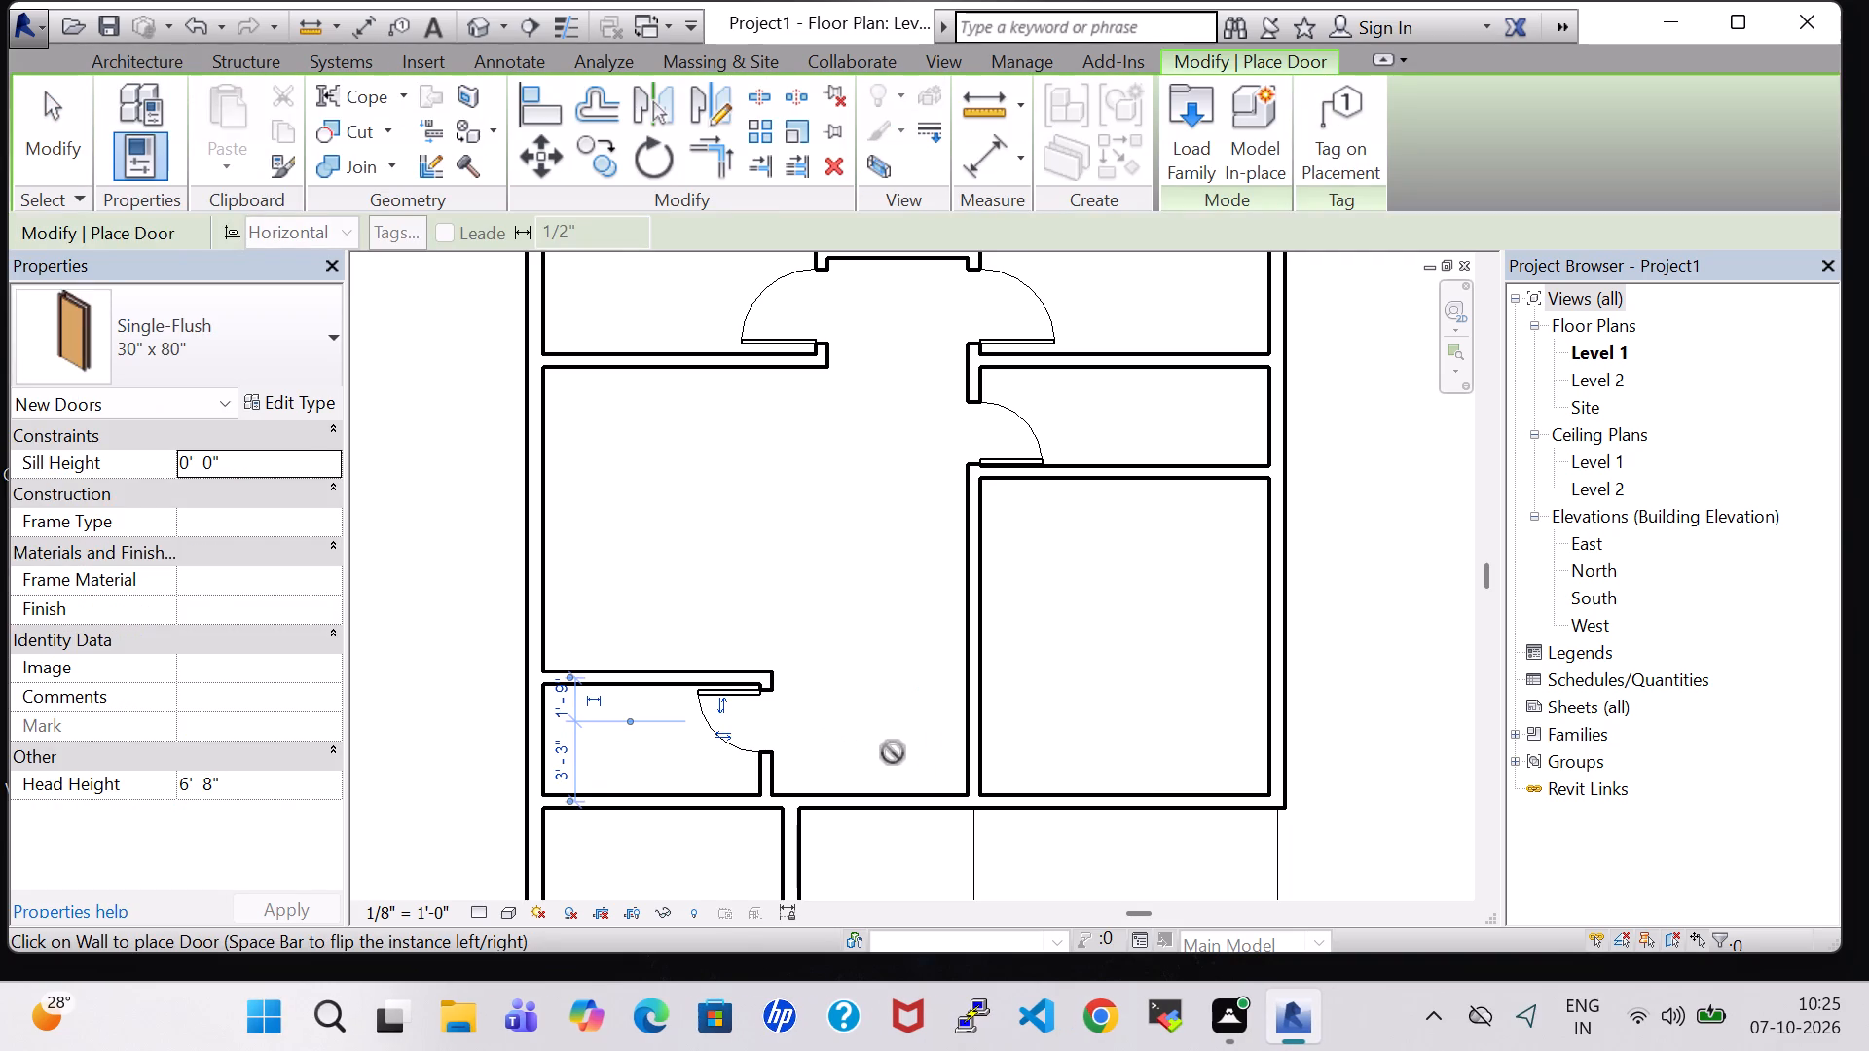
Place a 30" x 80" Single-Flush door near the north end of the southwest room's east wall, swinging into the room.
scroll(893, 752, down, 1)
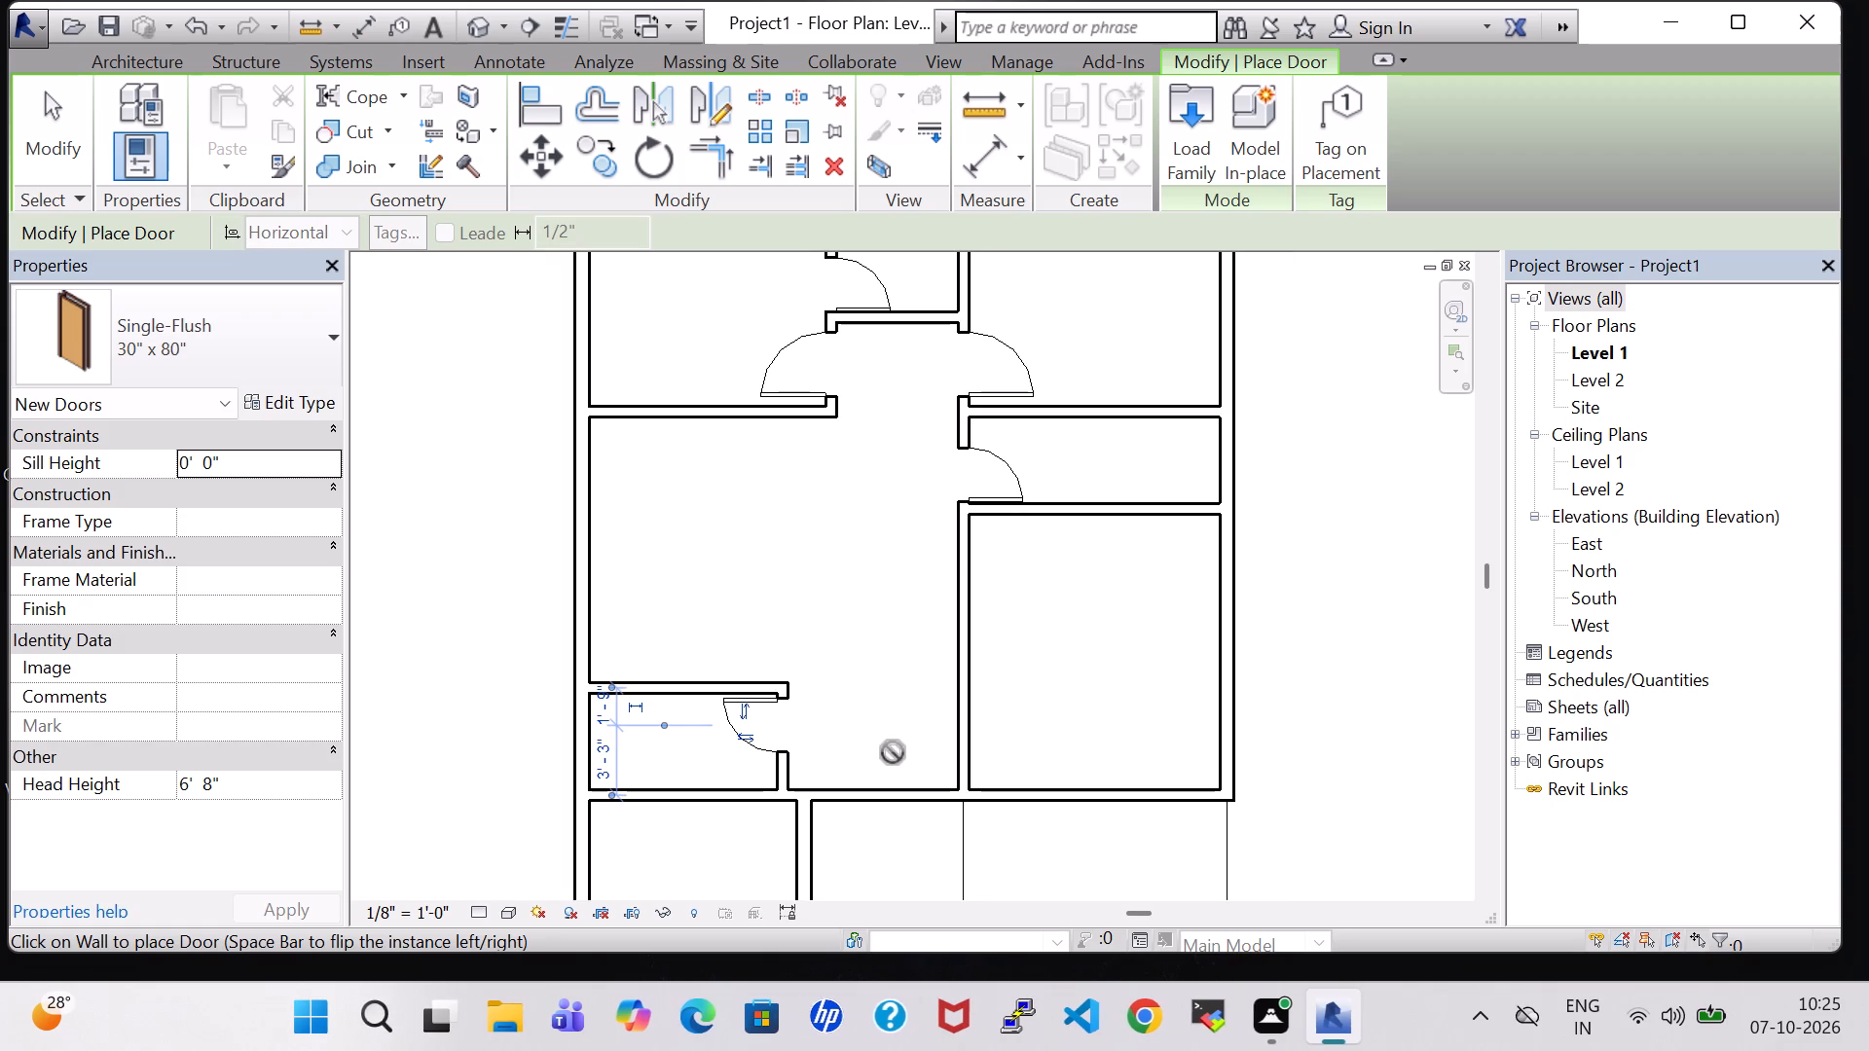
click(788, 833)
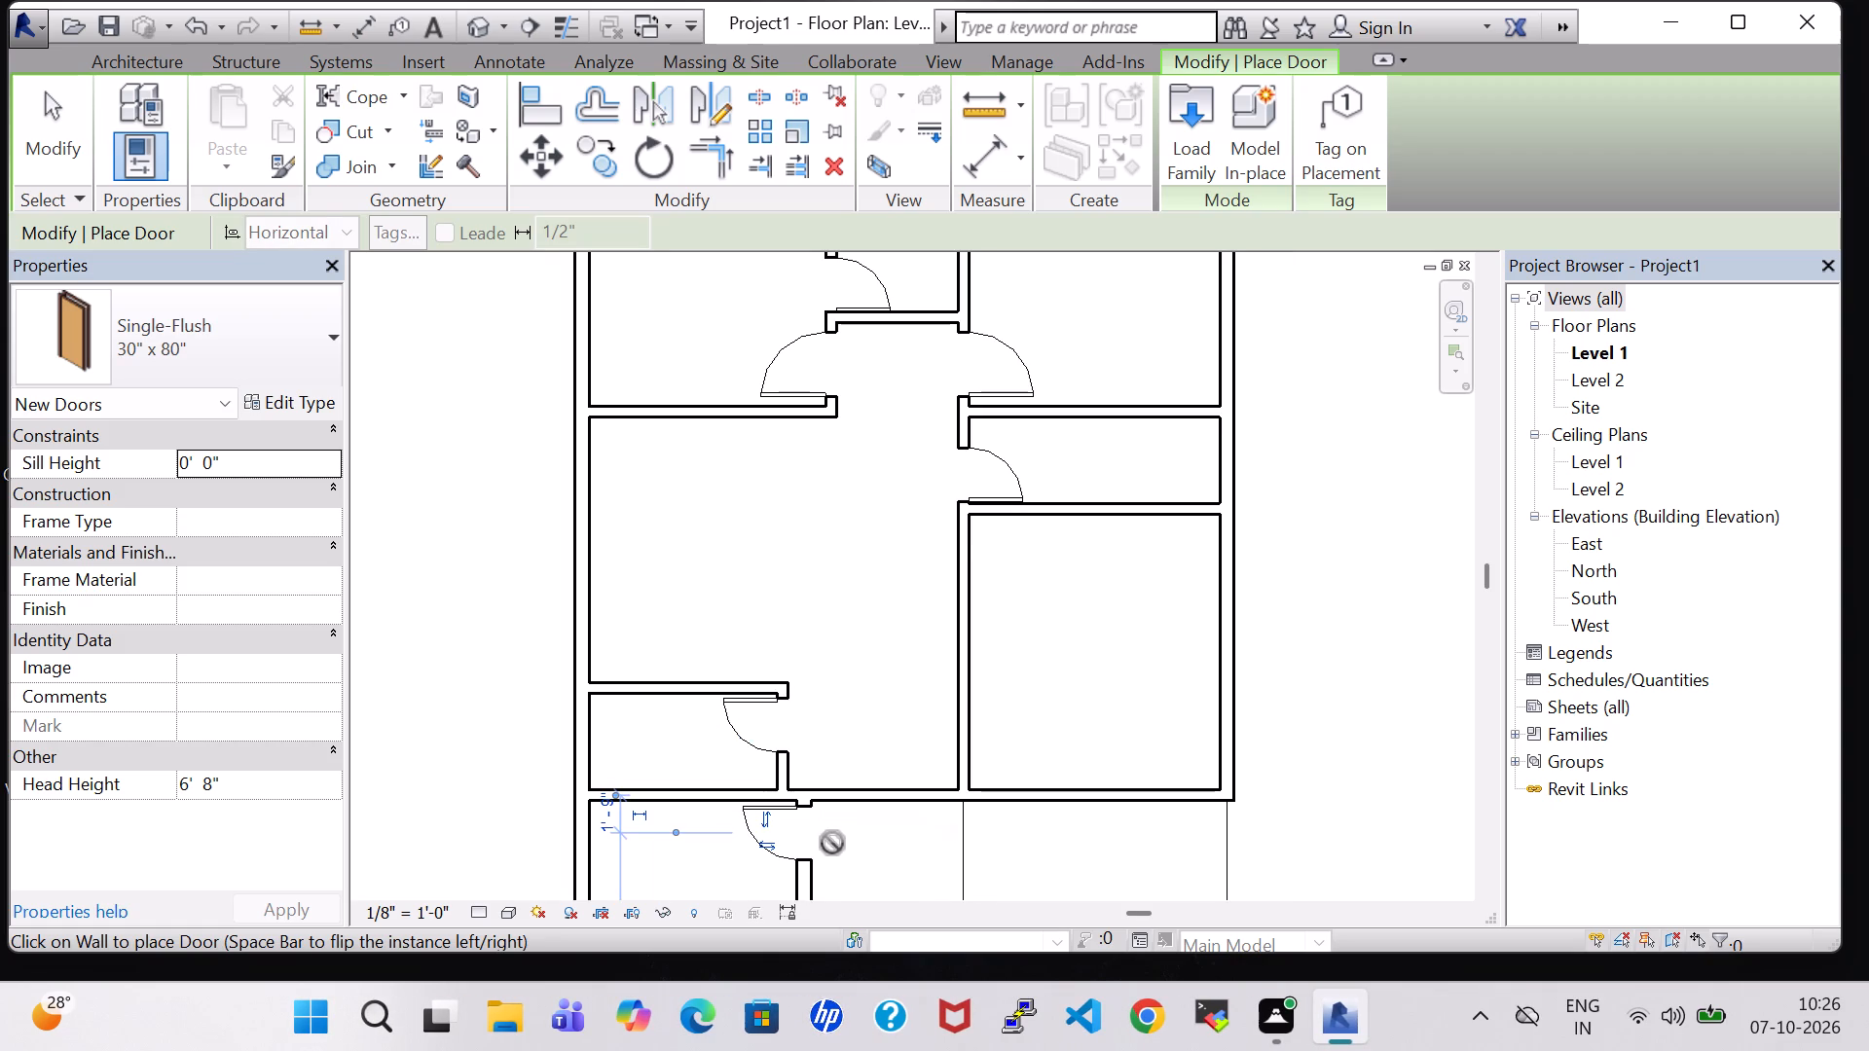
Place a 30" x 80" Single-Flush door in the central space's south wall, swinging outward, centred about 2'-6" from the southwest room's east wall.
scroll(832, 843, down, 3)
middle_drag(837, 785, 800, 556)
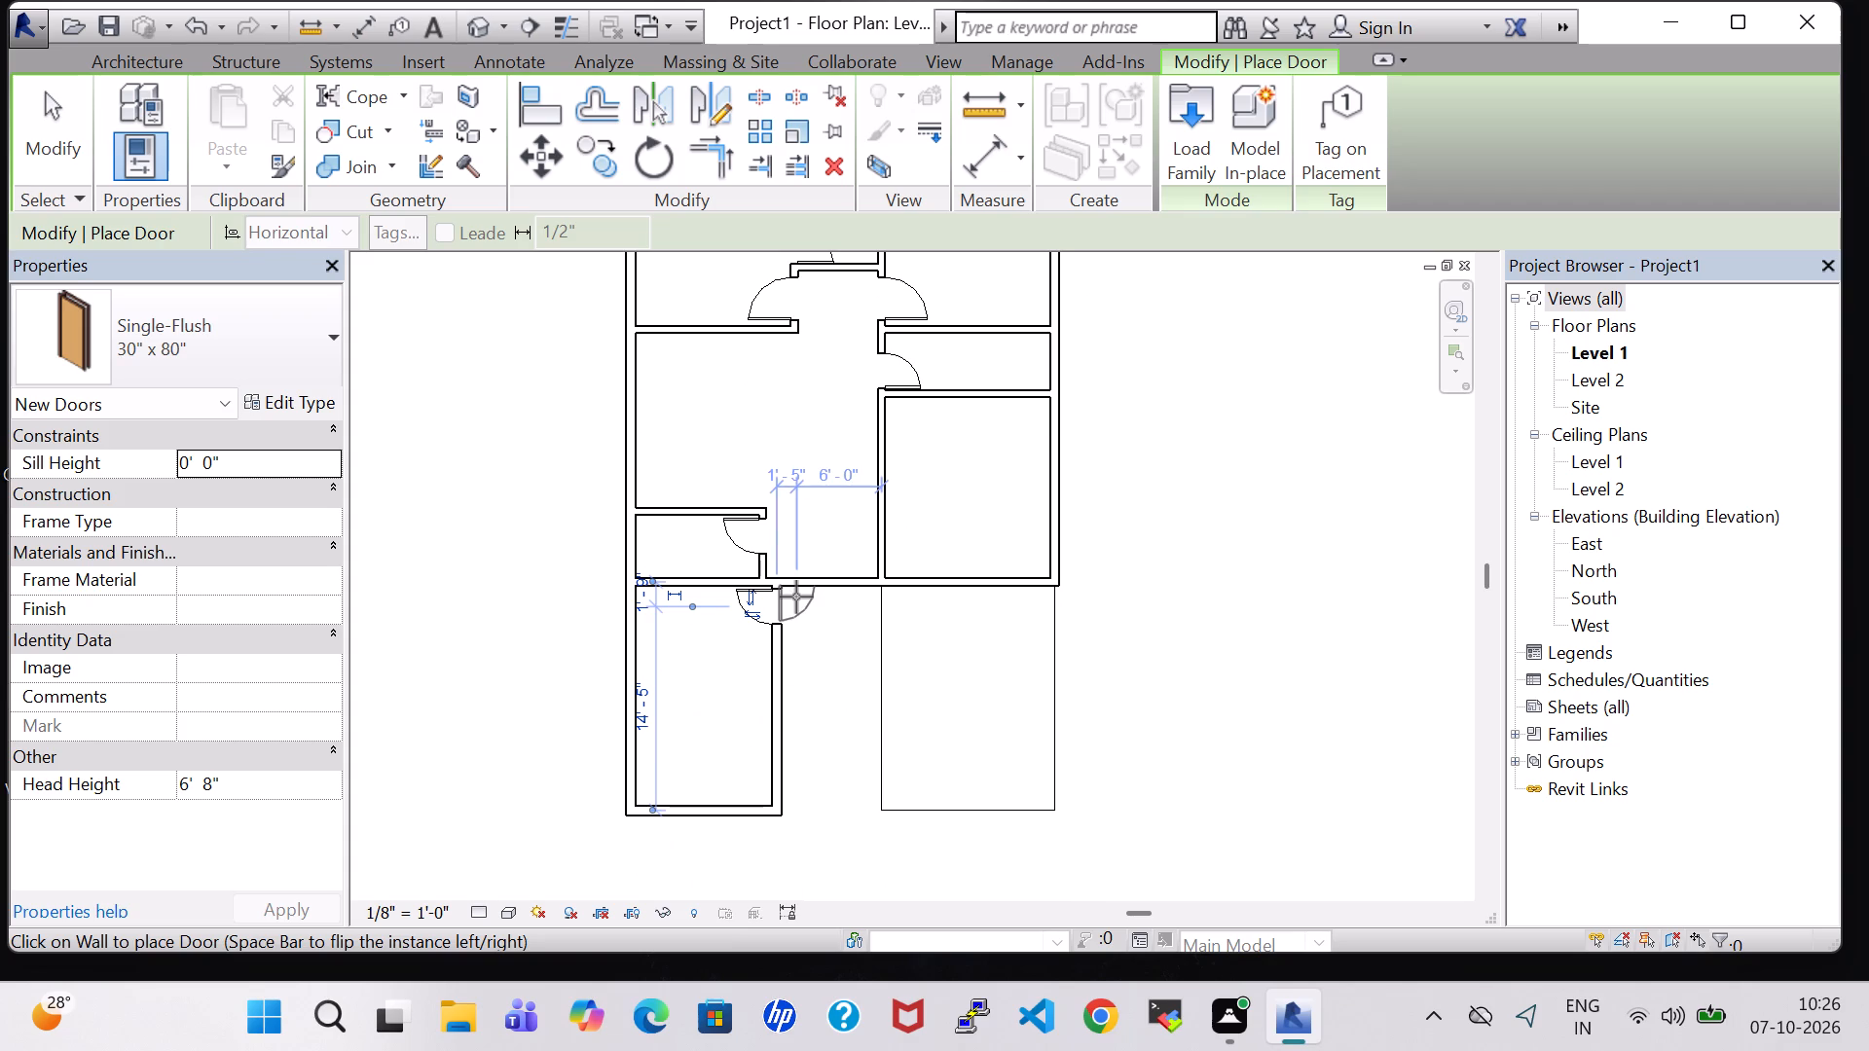
click(806, 597)
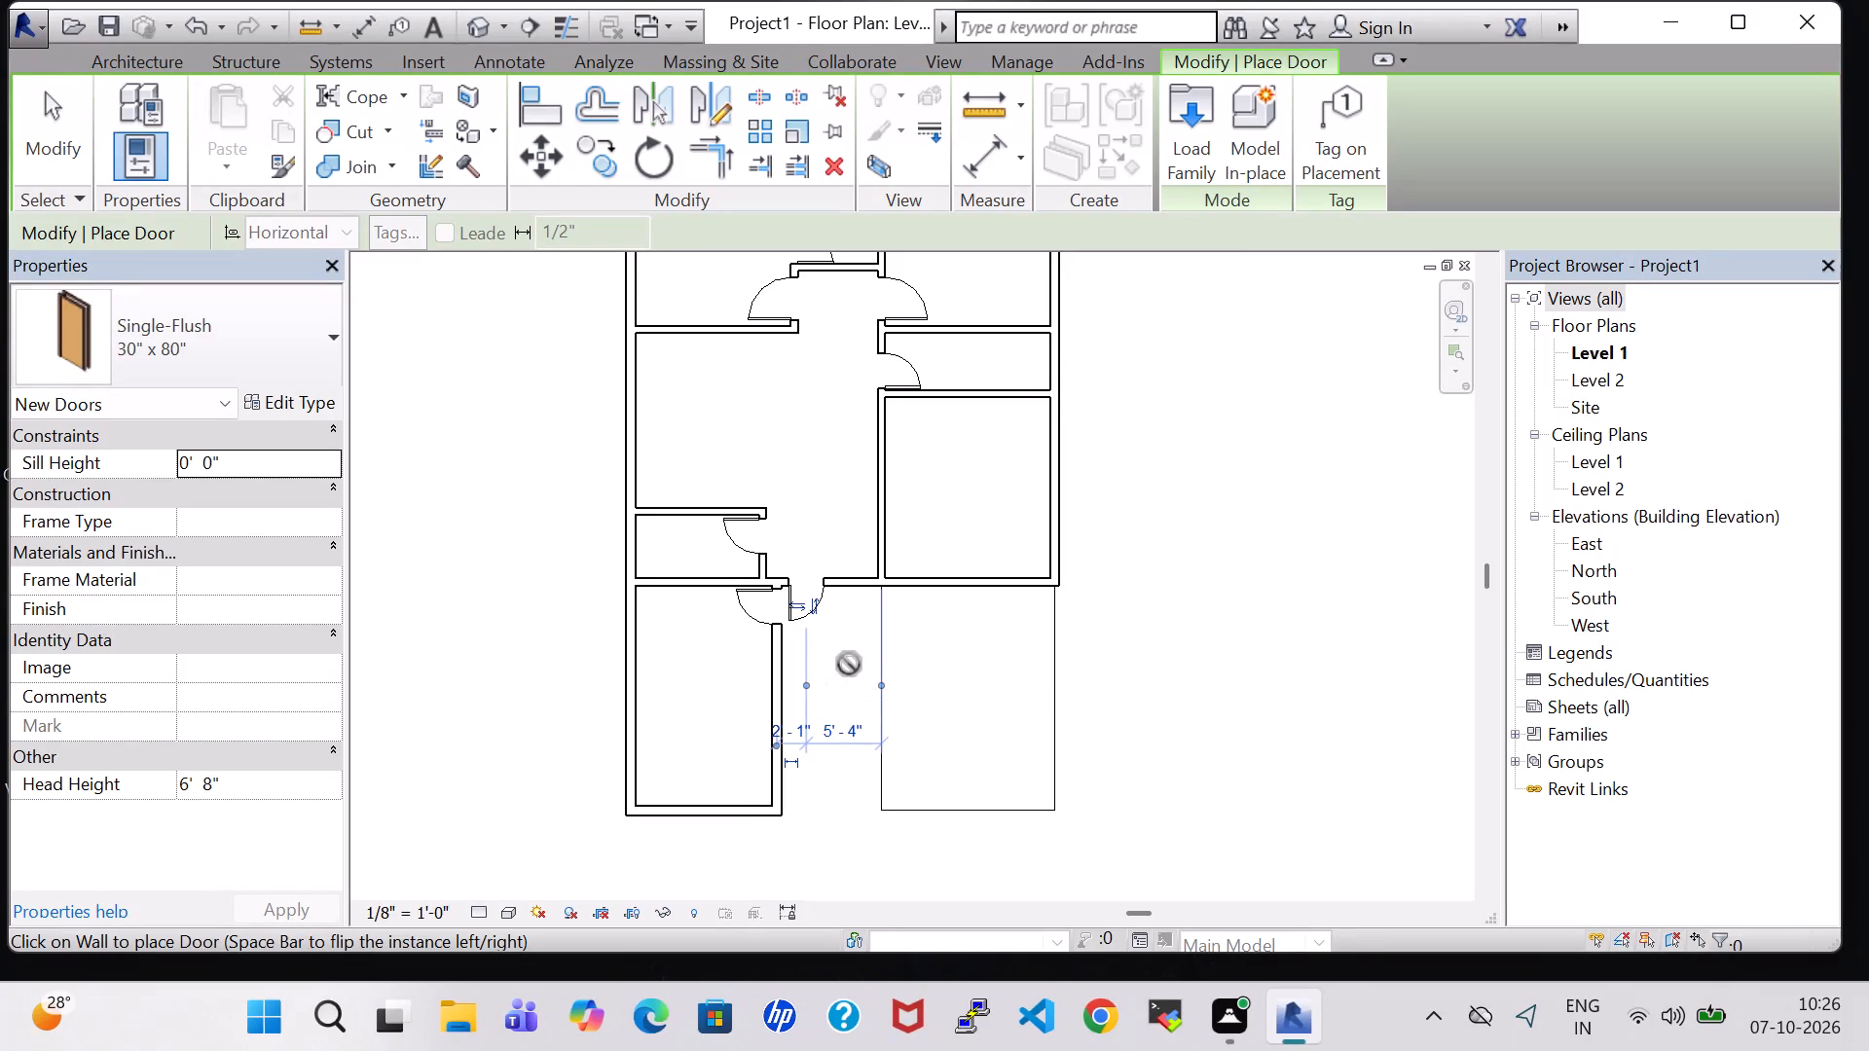
key(Escape)
key(Escape)
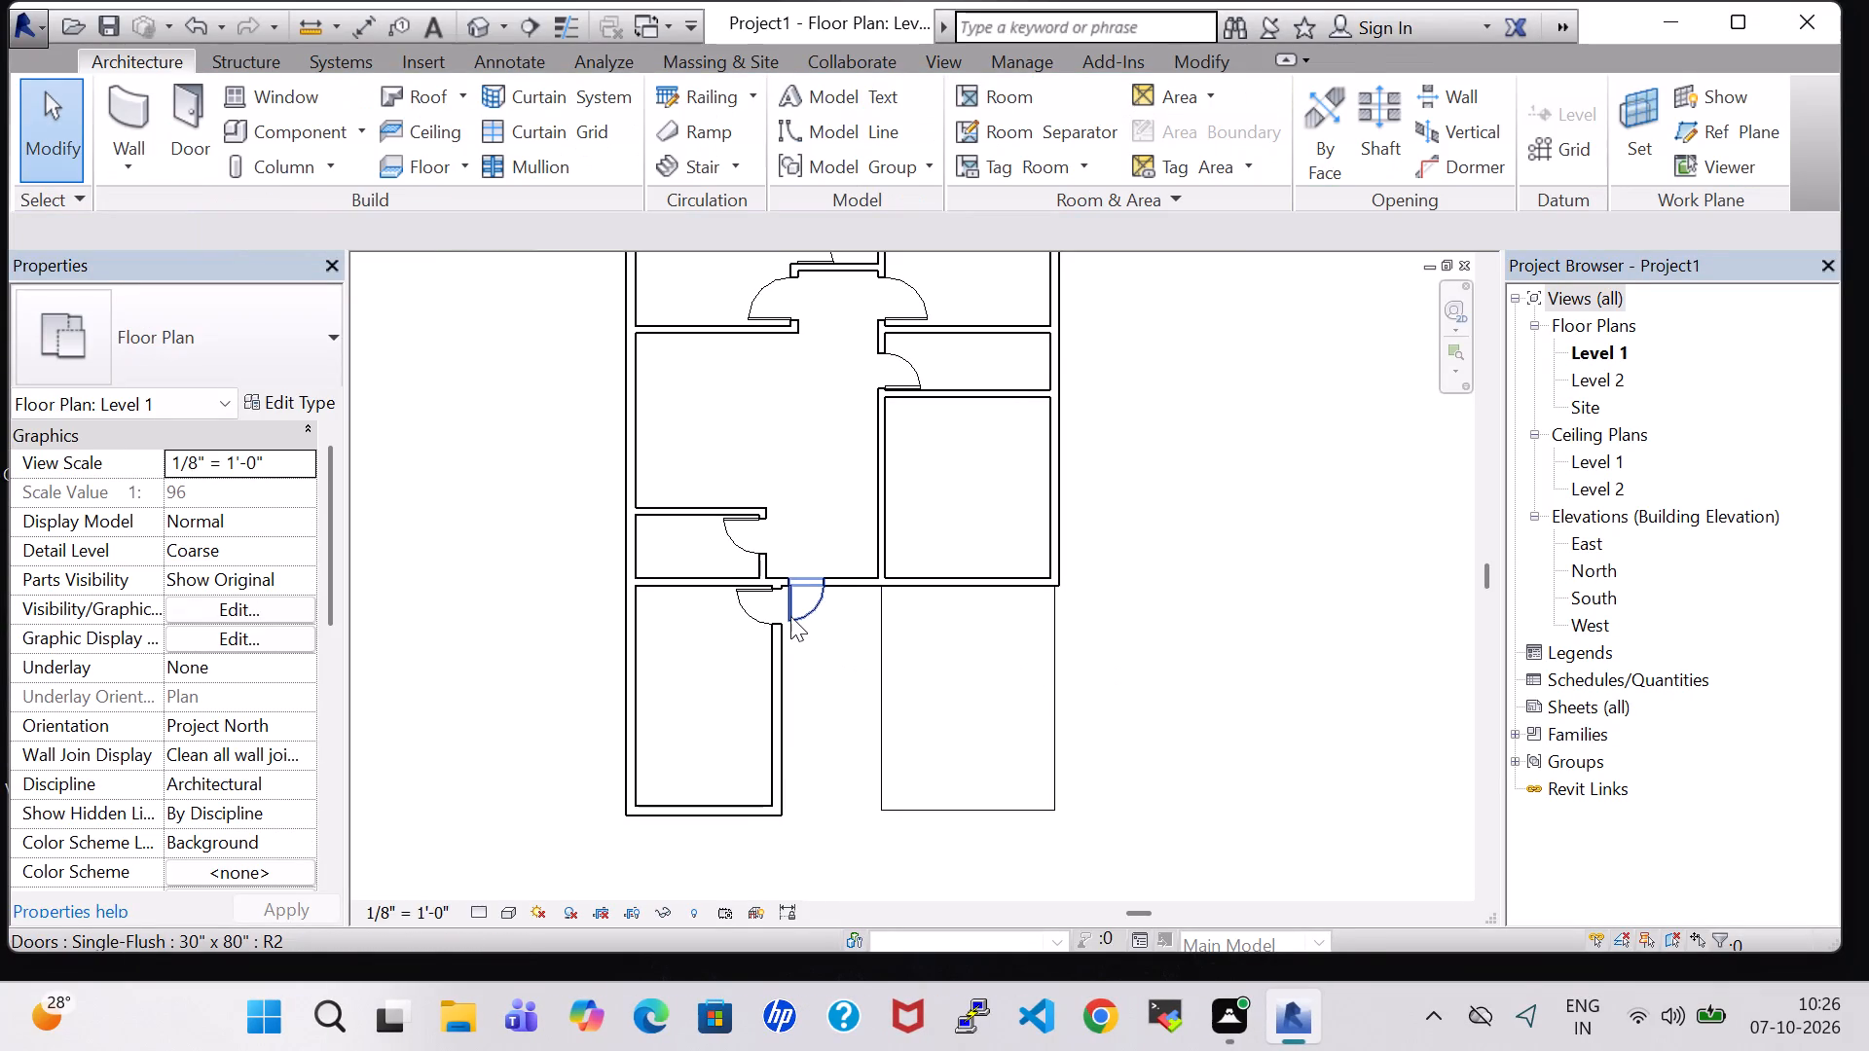
click(790, 616)
key(Right)
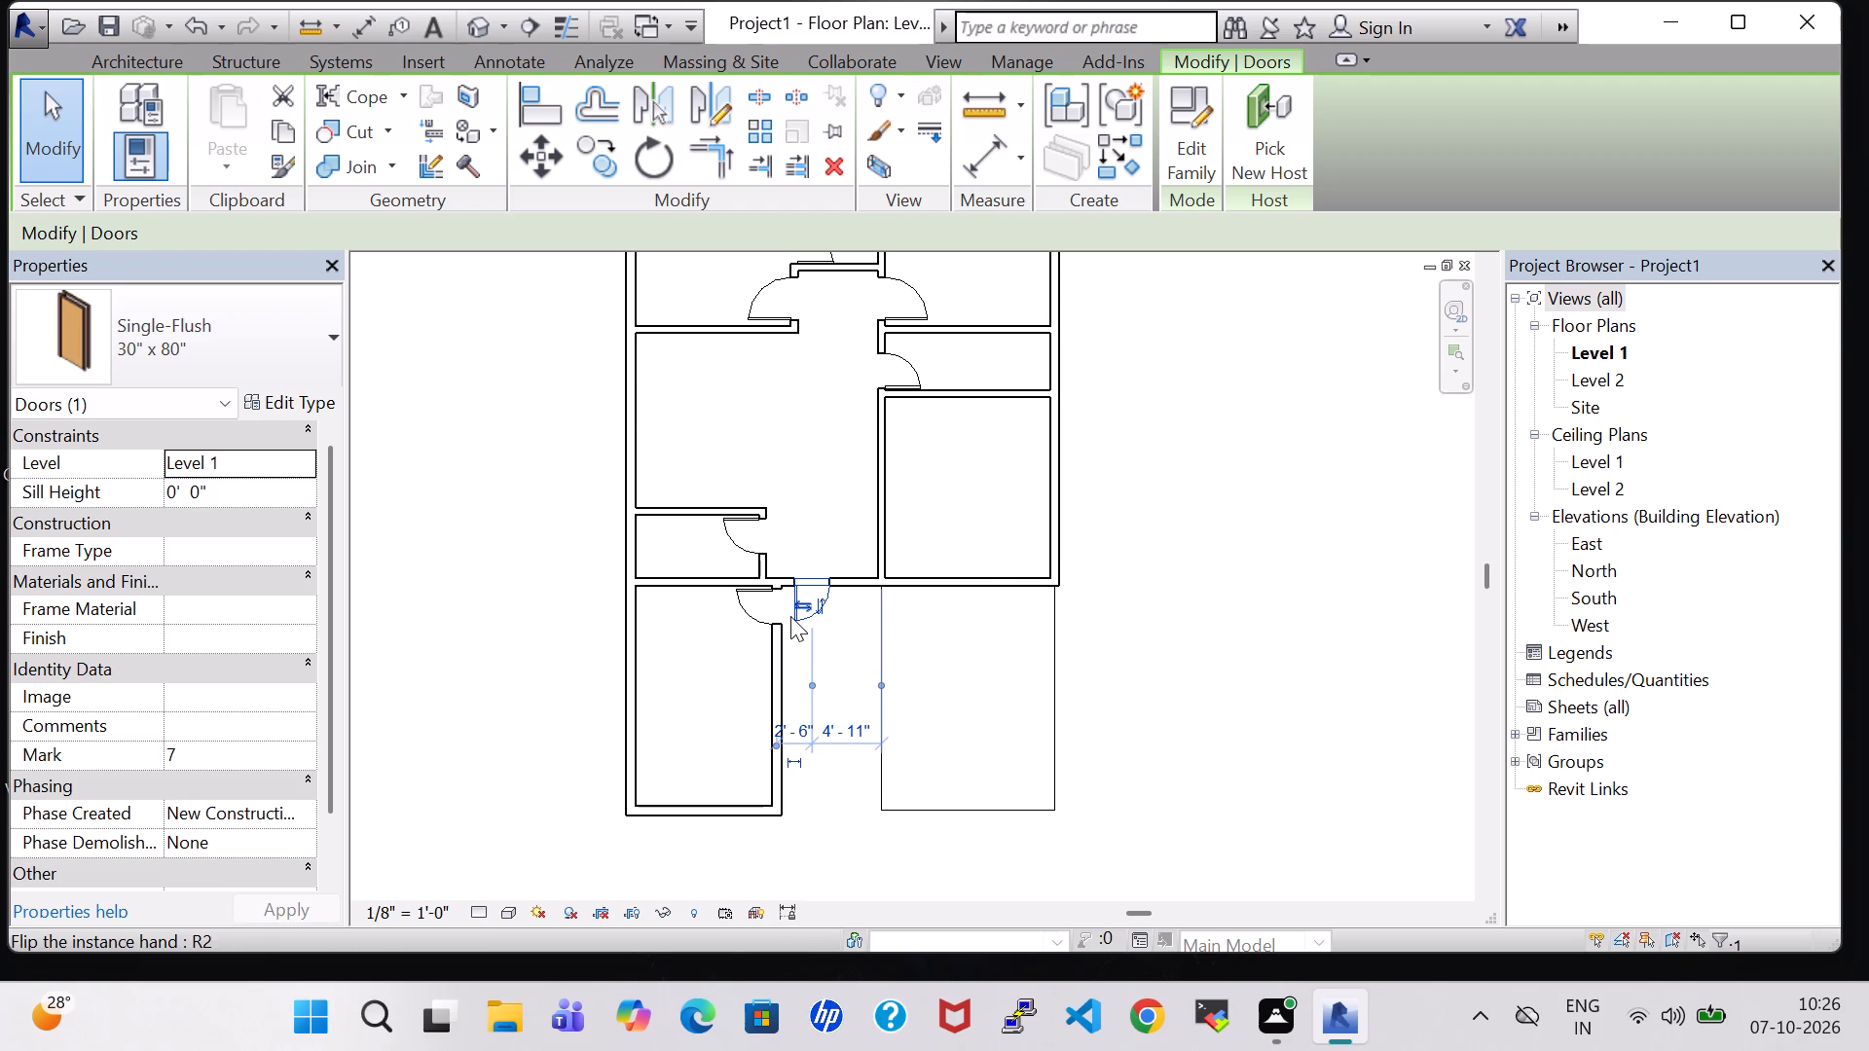
click(1225, 544)
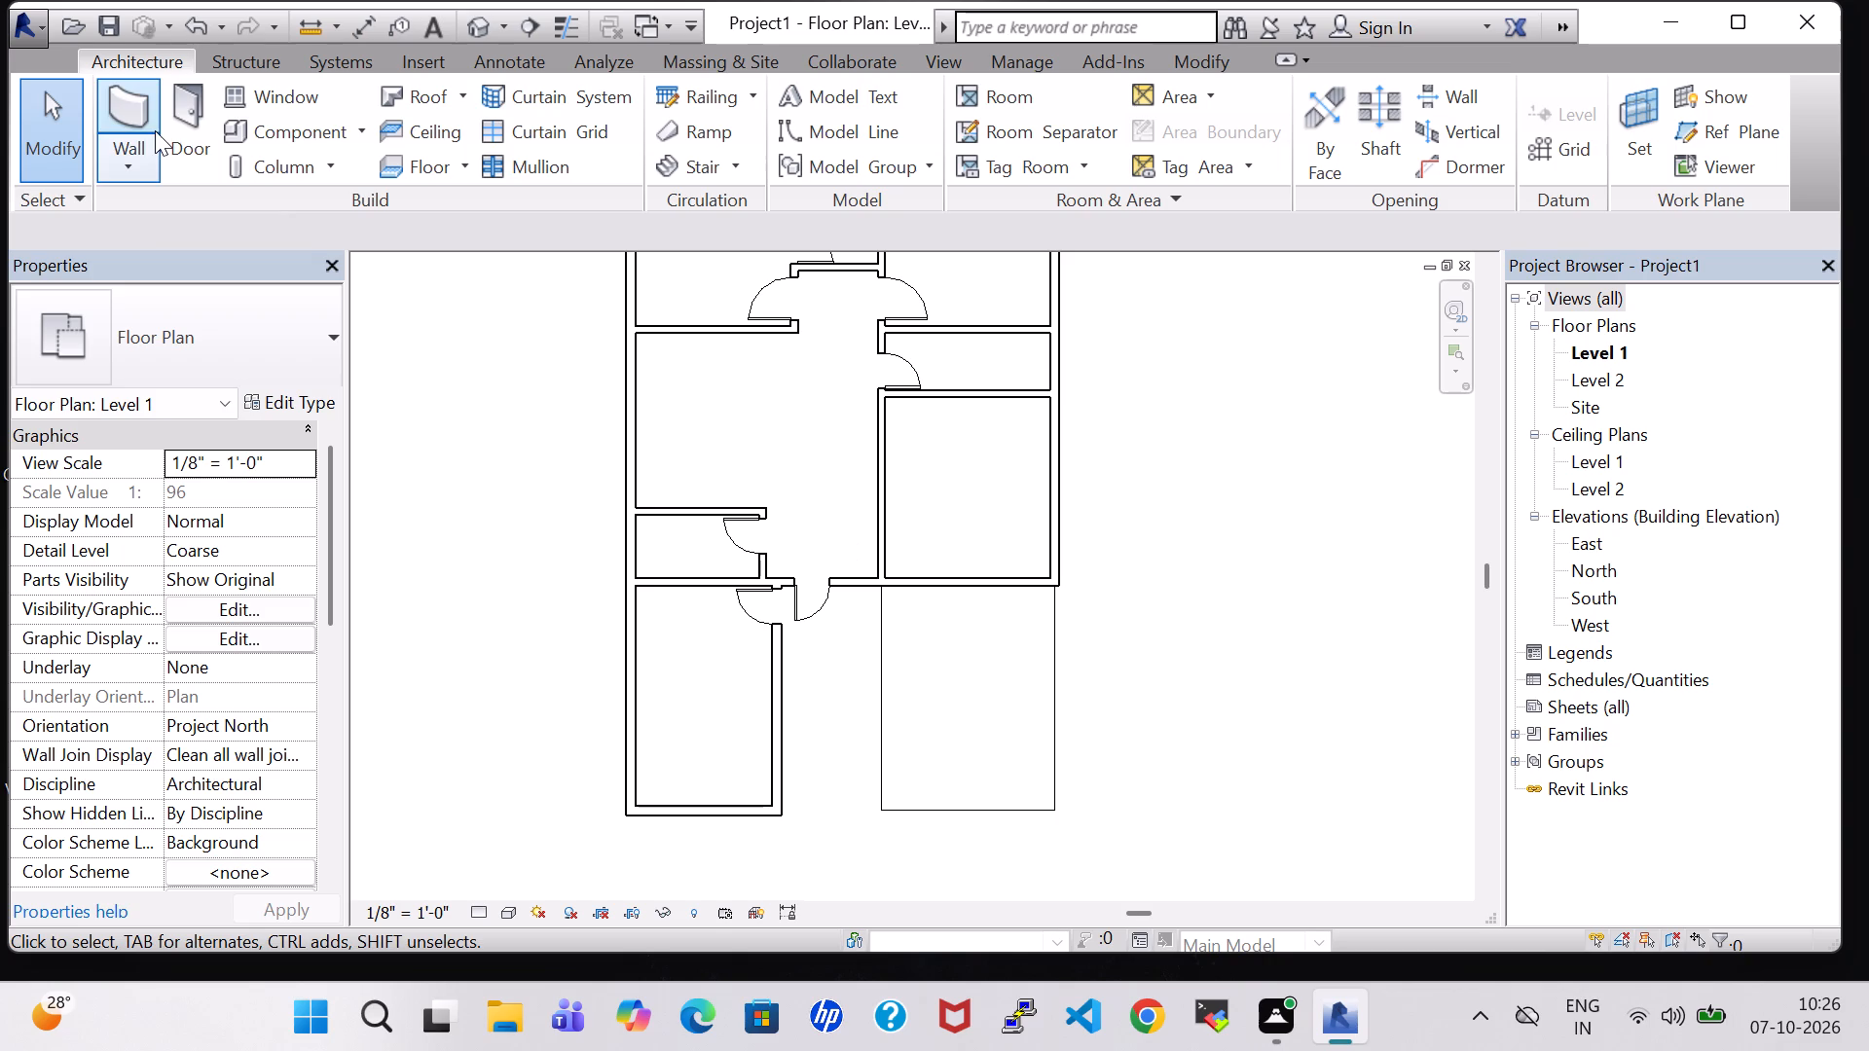
Load the M_Door-Double-Flush_Panel family from the US Metric Doors library with the 1700 x 2000mm type.
click(189, 104)
click(1186, 146)
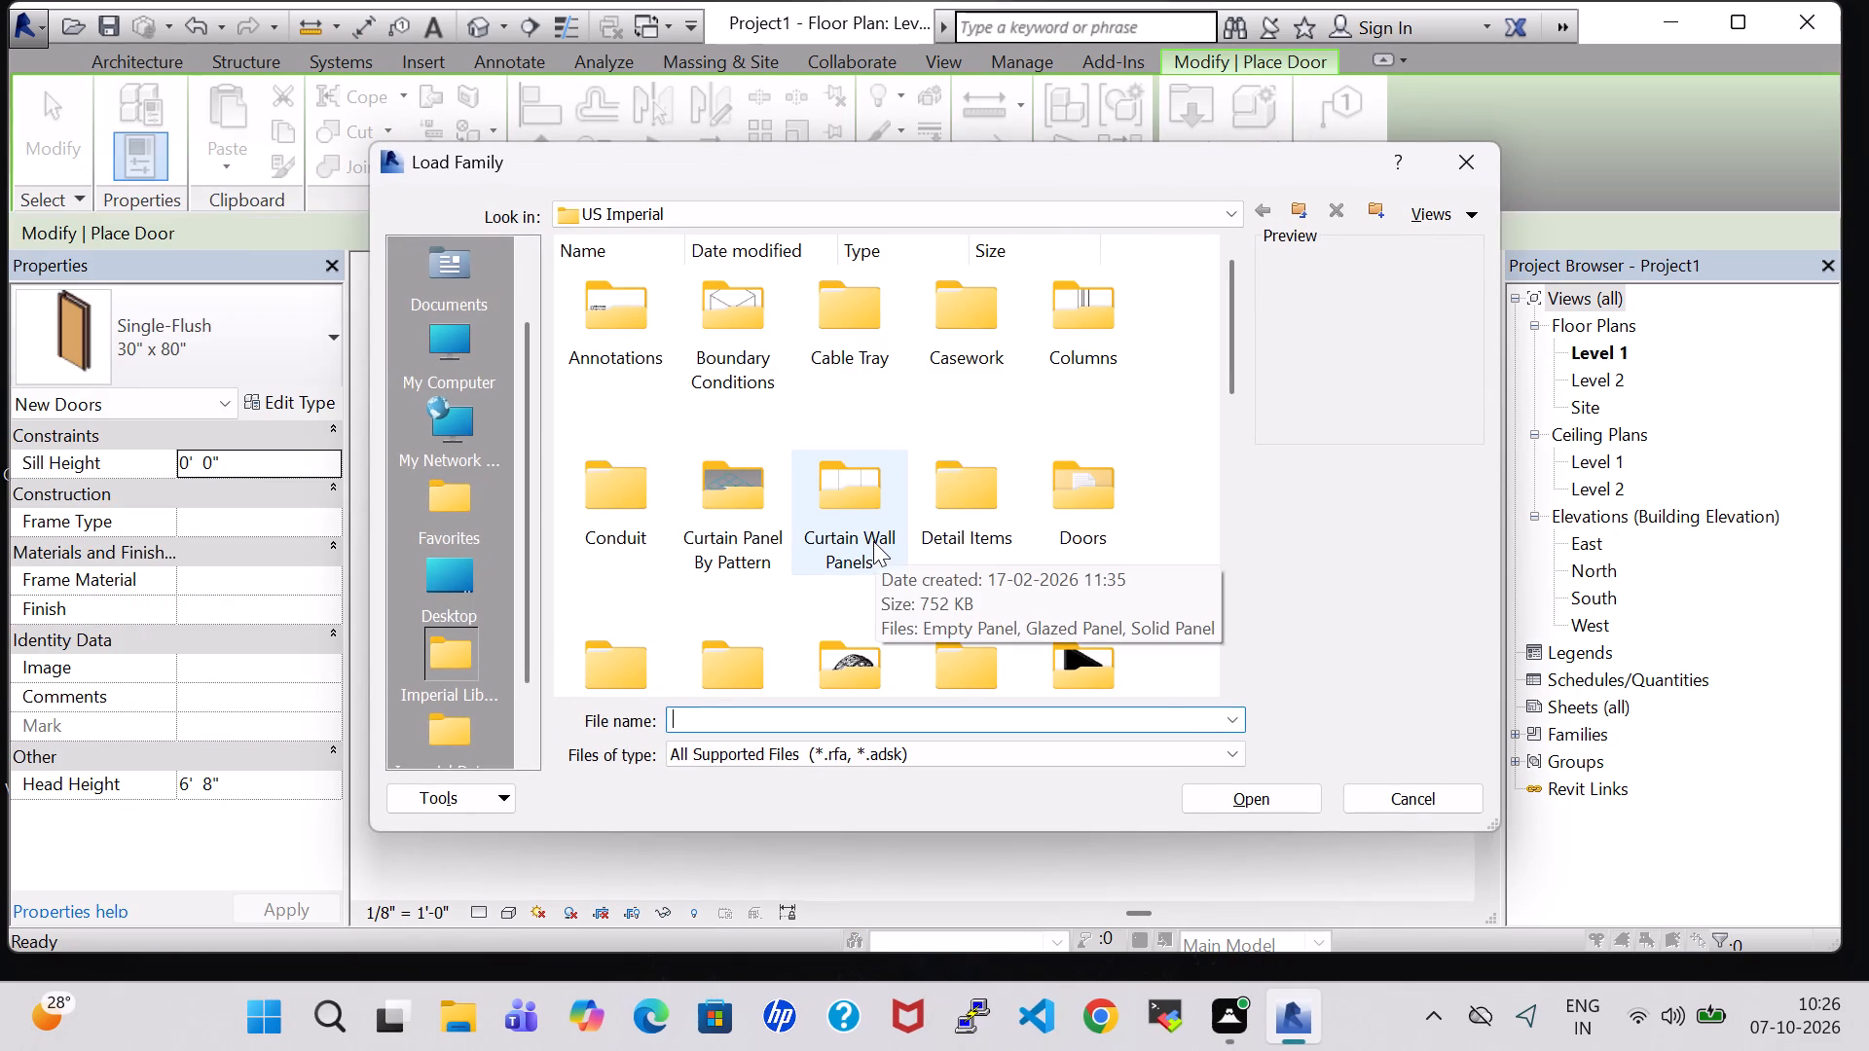
scroll(1063, 645, down, 1)
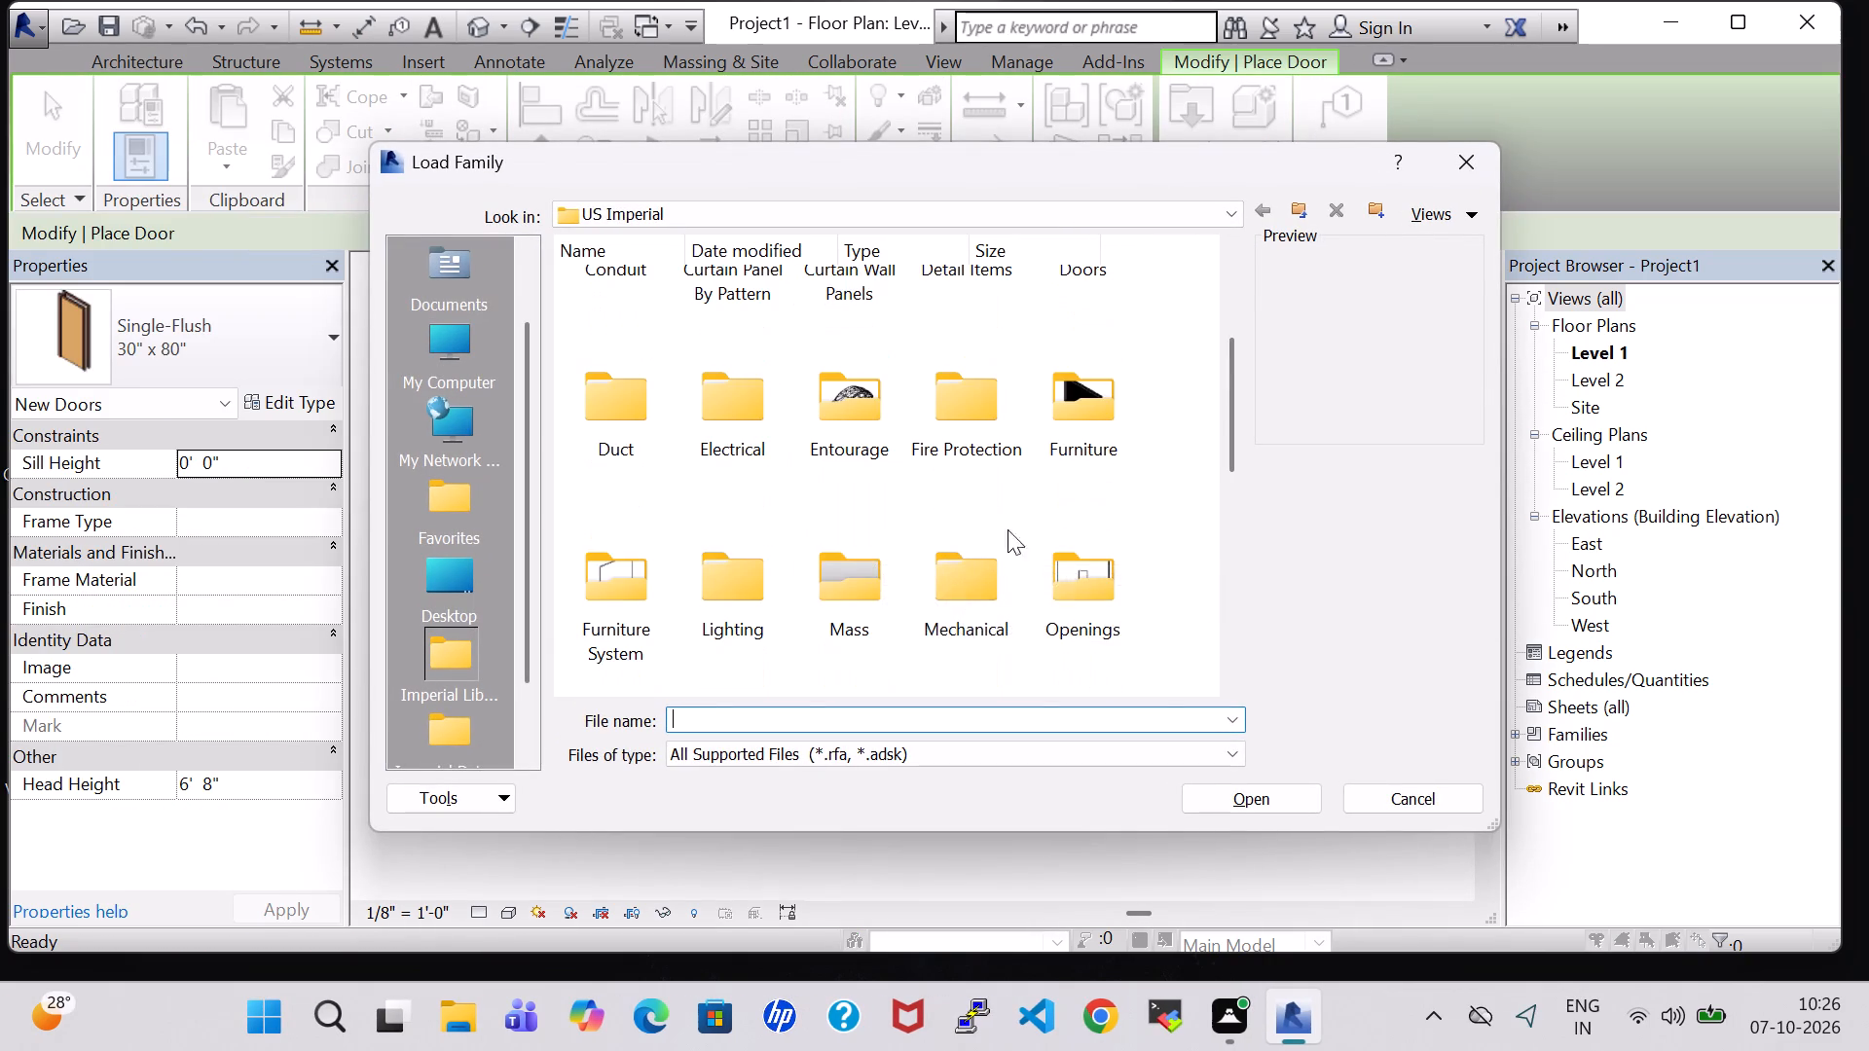
scroll(1103, 575, up, 2)
double_click(1078, 473)
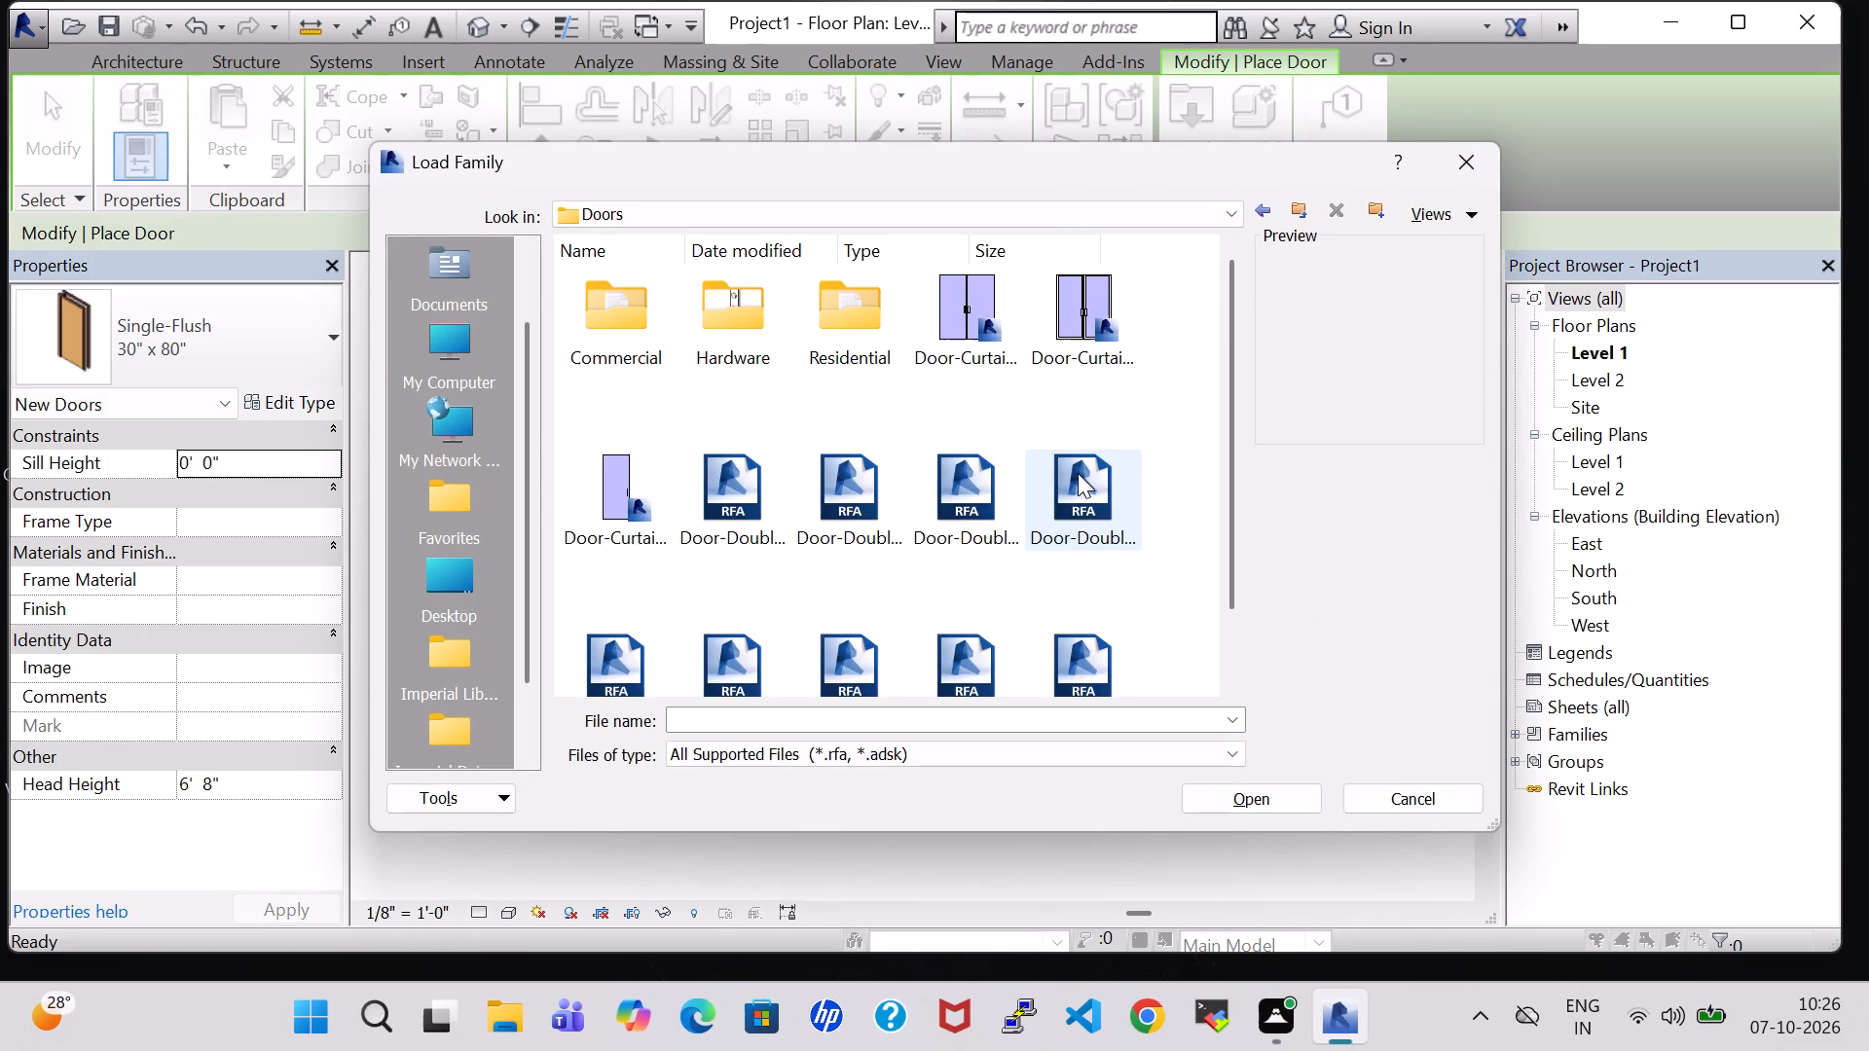
click(1265, 201)
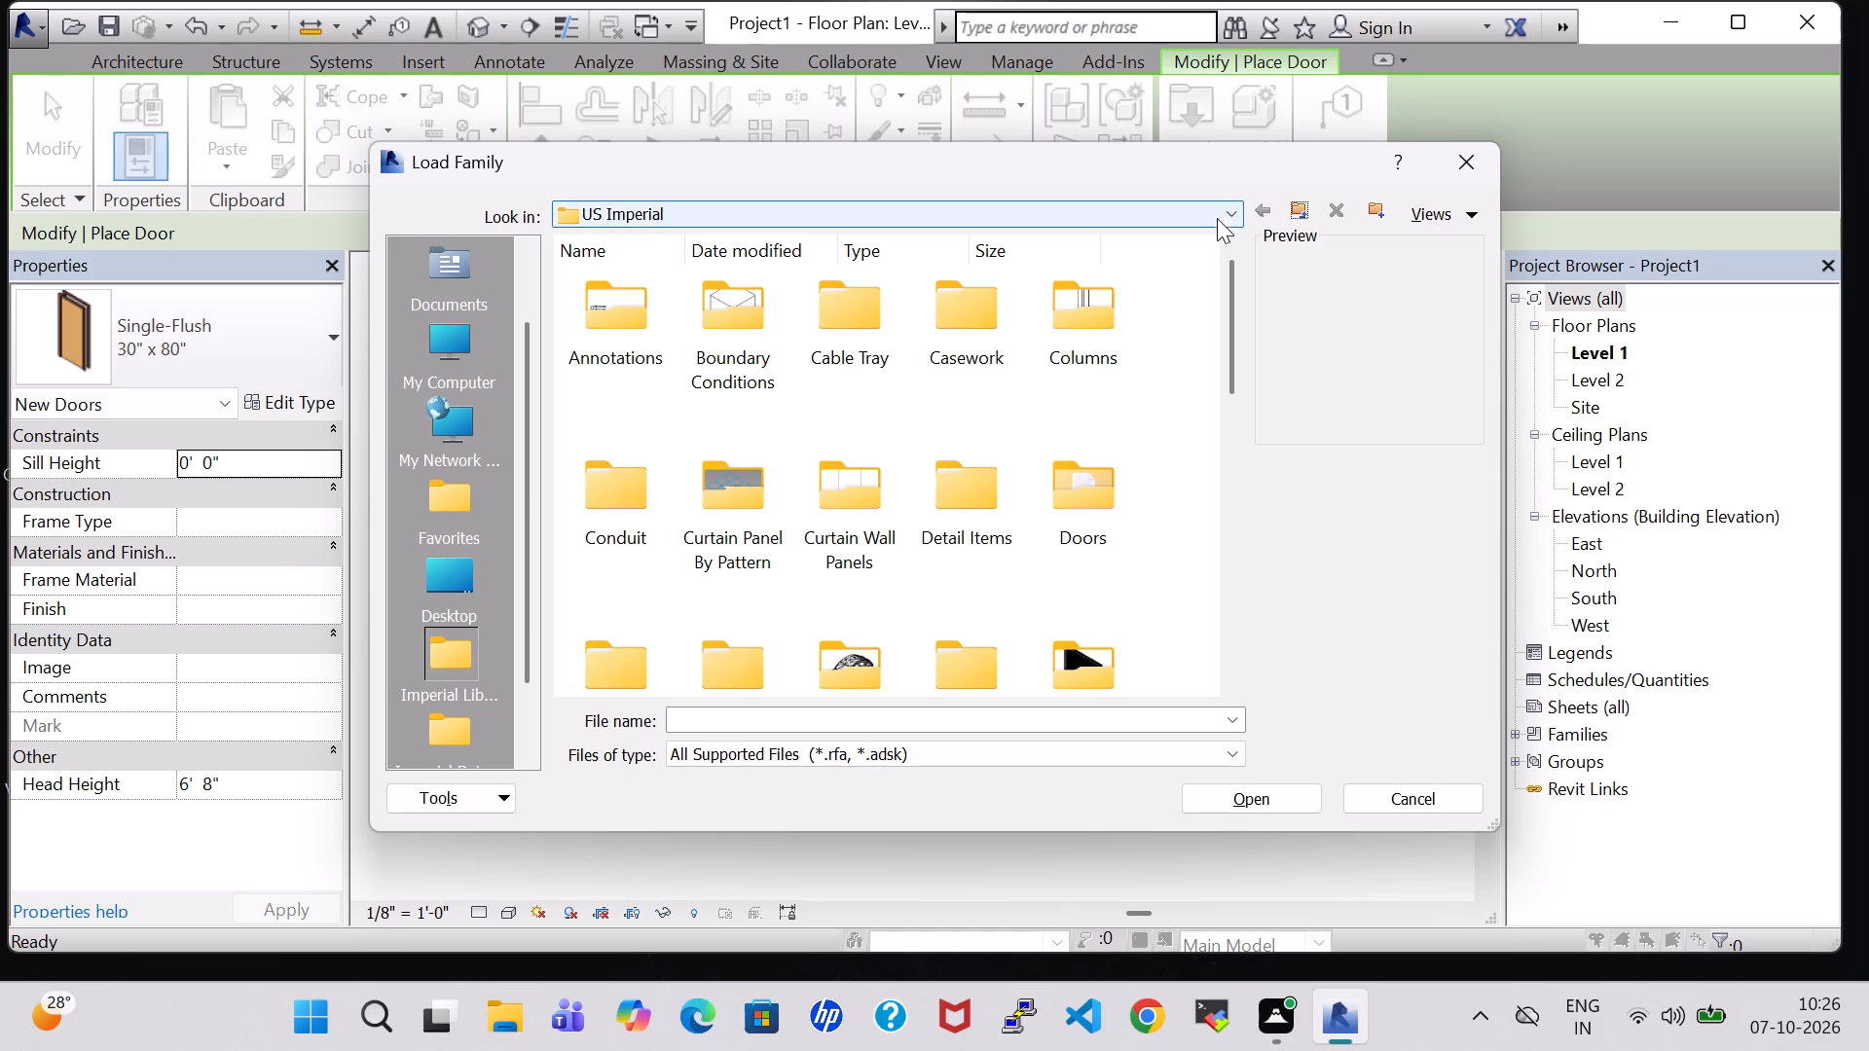
click(1261, 208)
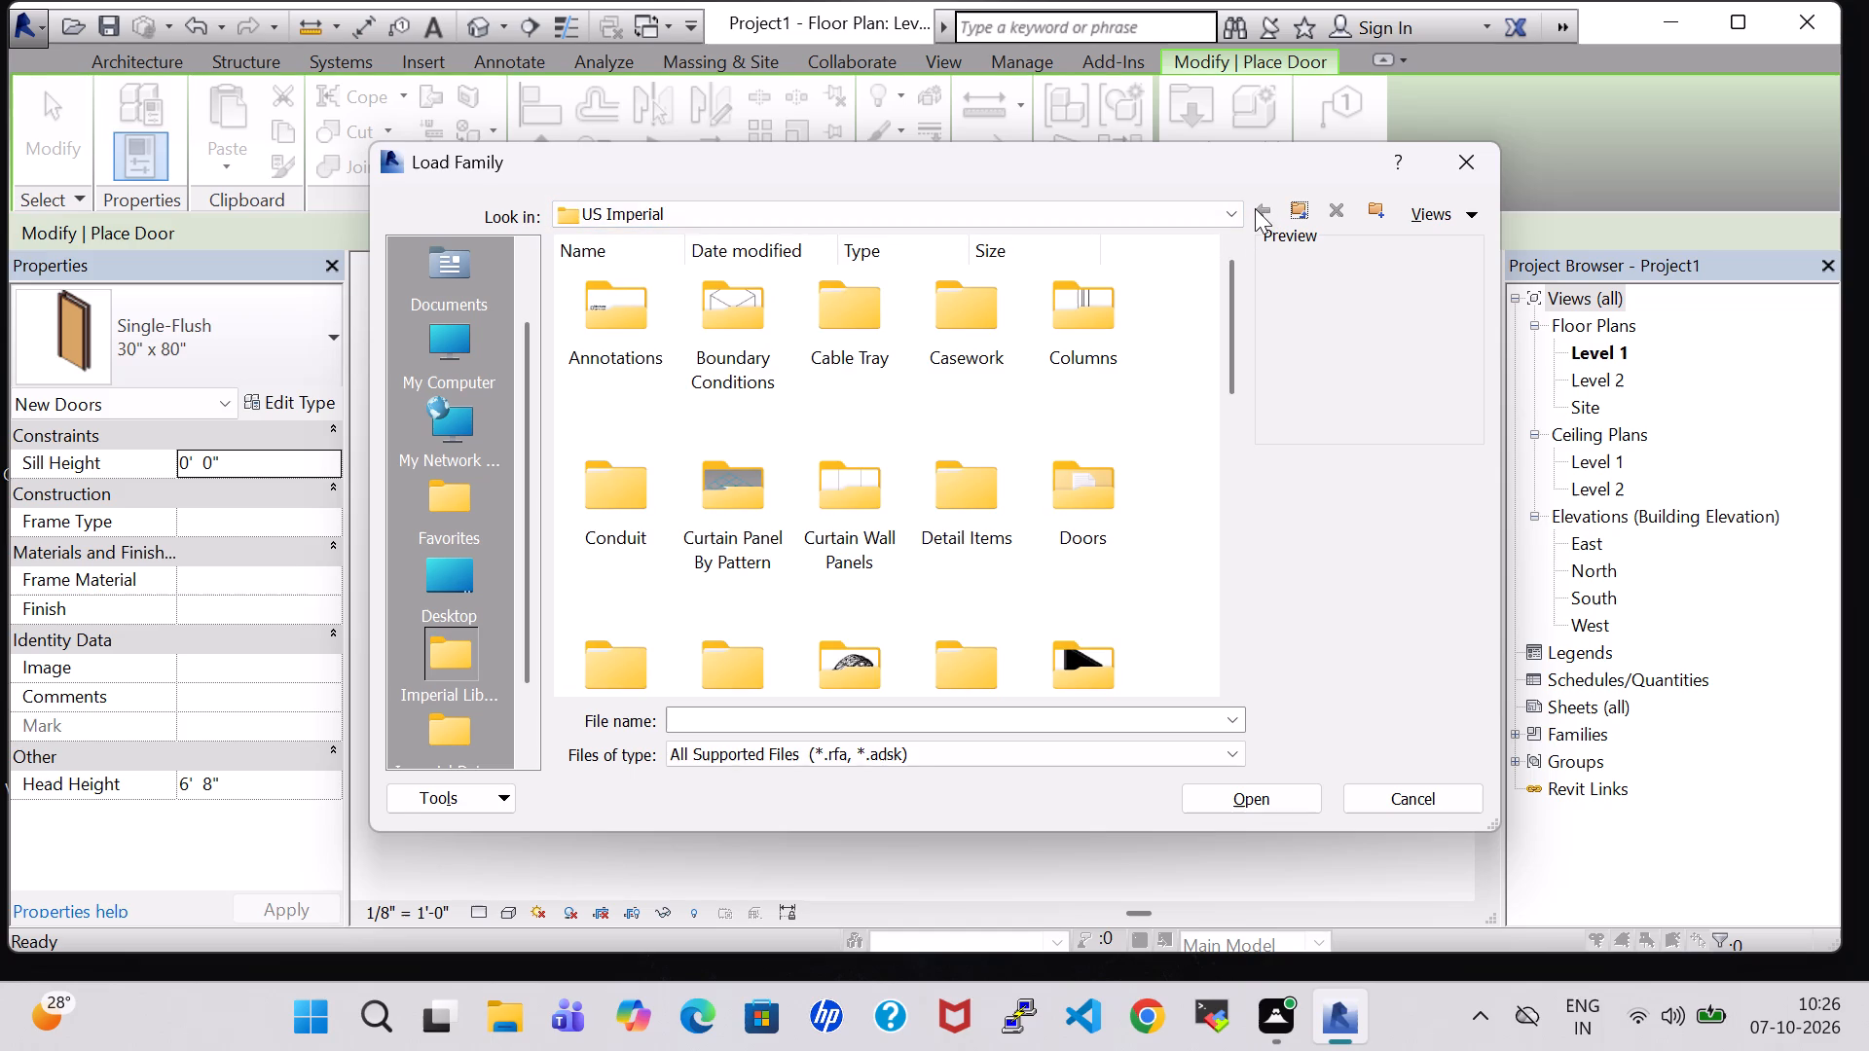
click(1259, 204)
click(1237, 207)
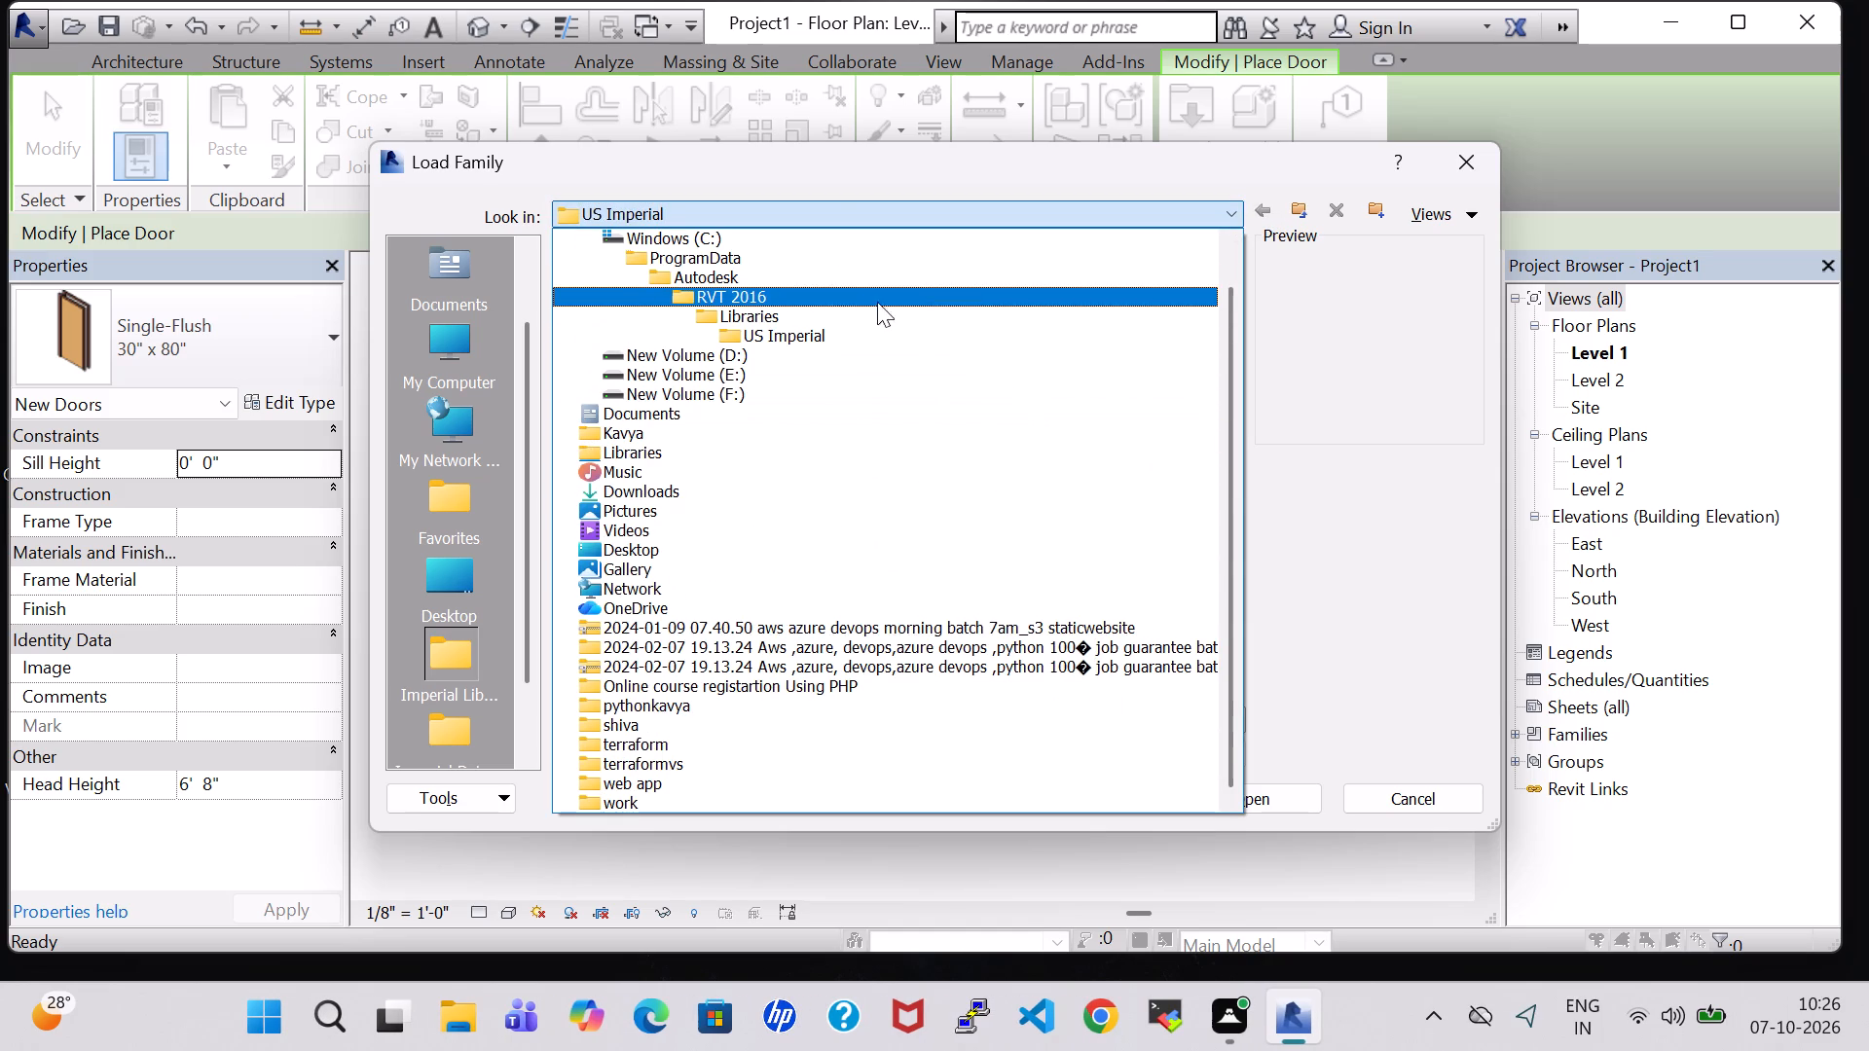
click(858, 309)
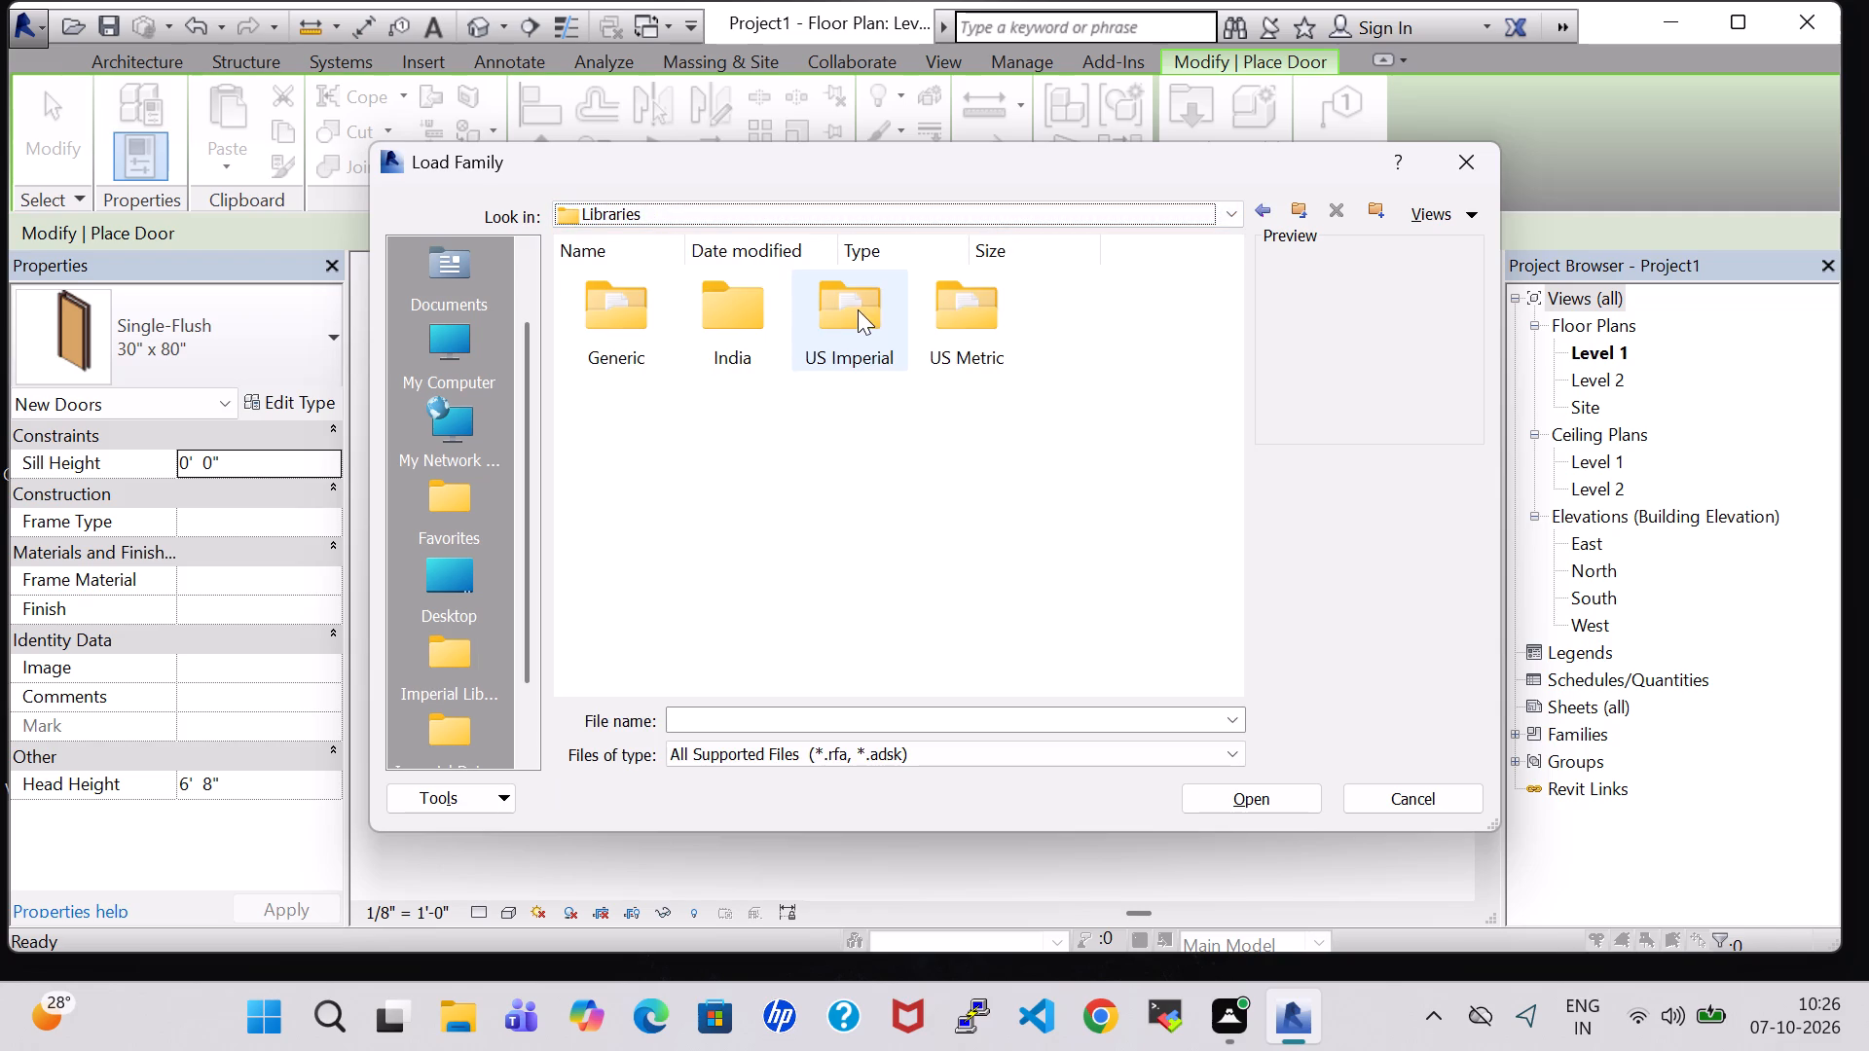
double_click(951, 332)
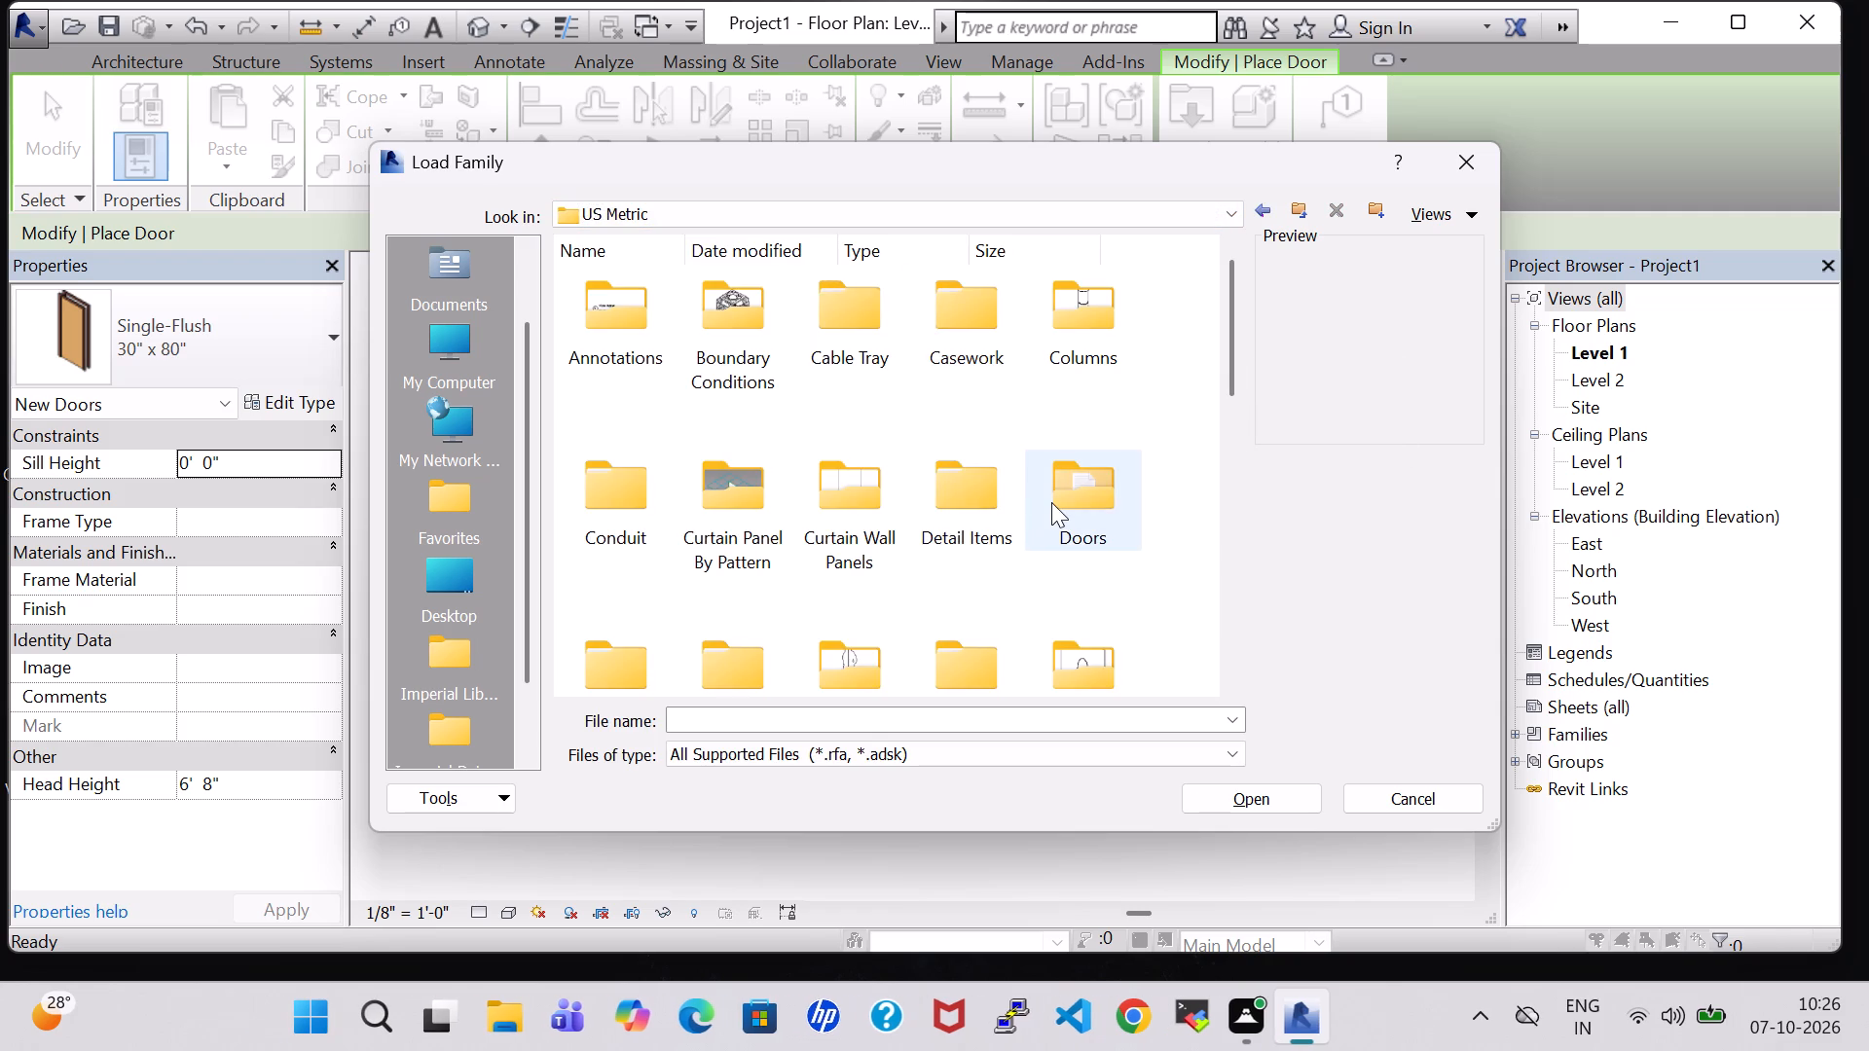
double_click(1051, 502)
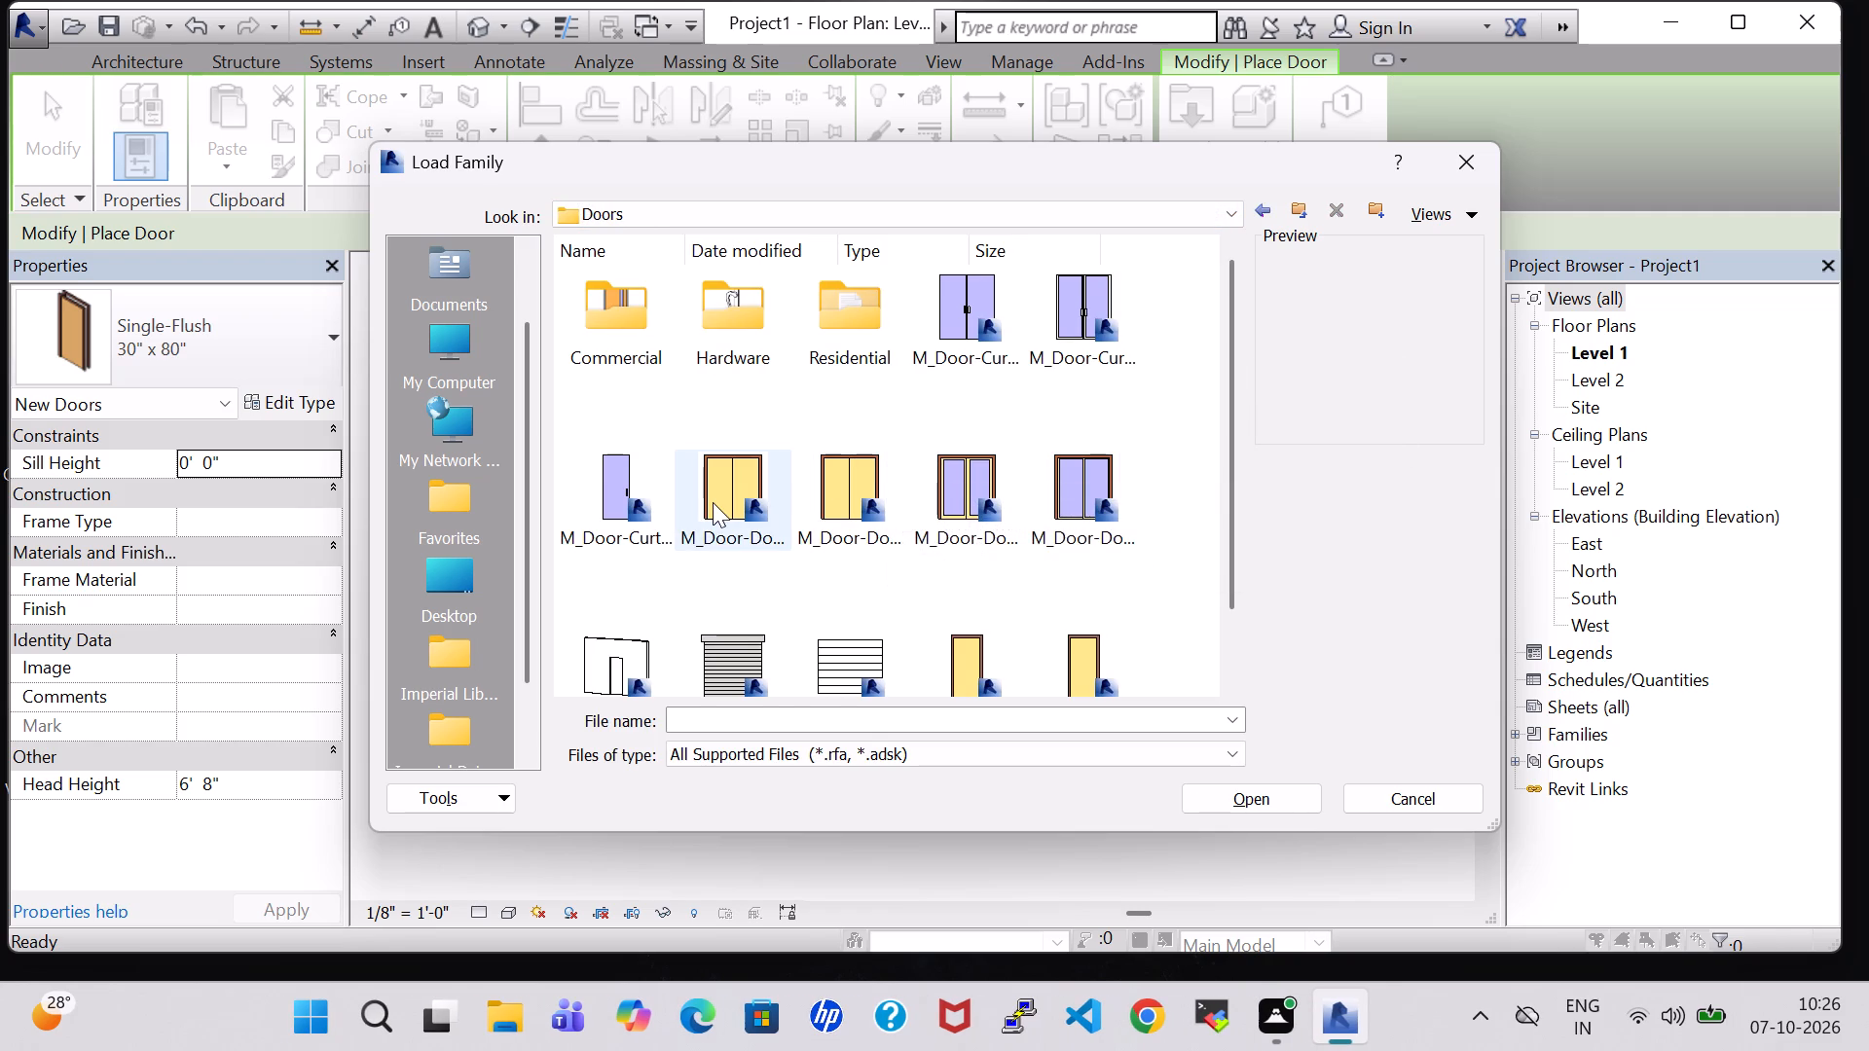
click(713, 502)
click(1274, 804)
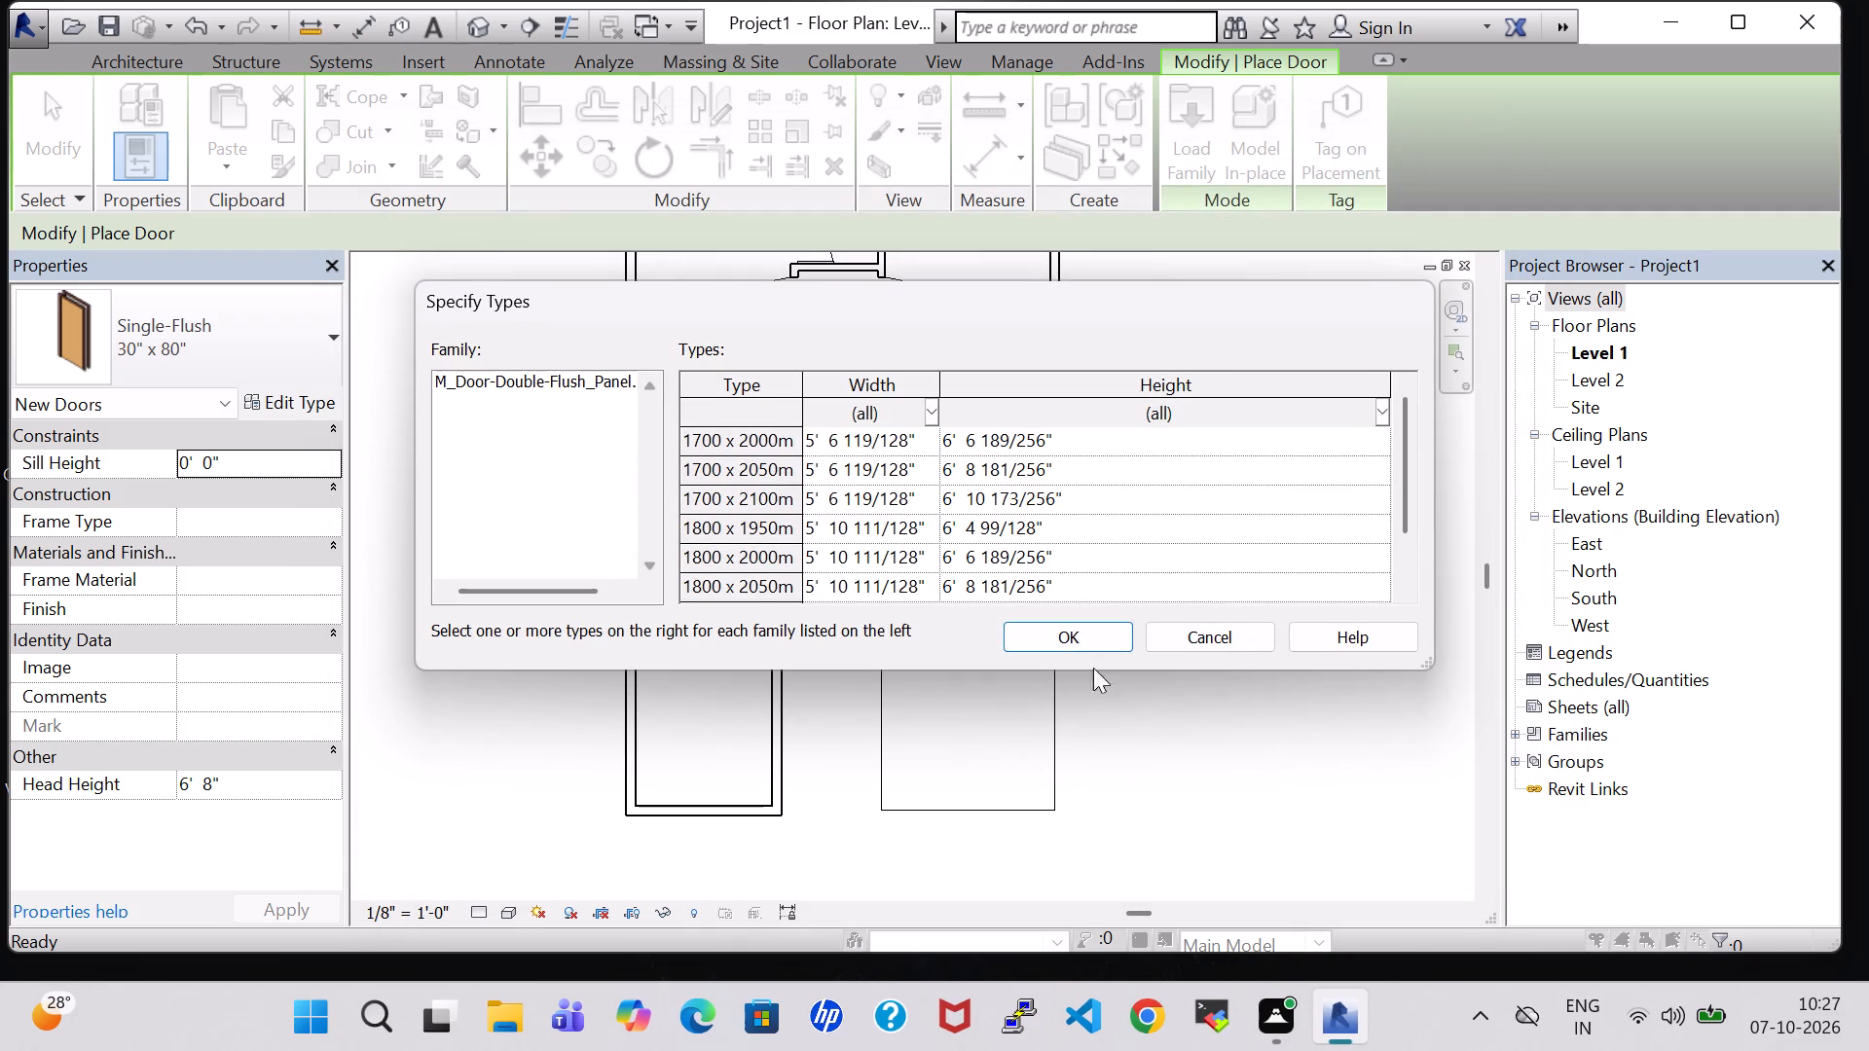
click(1035, 629)
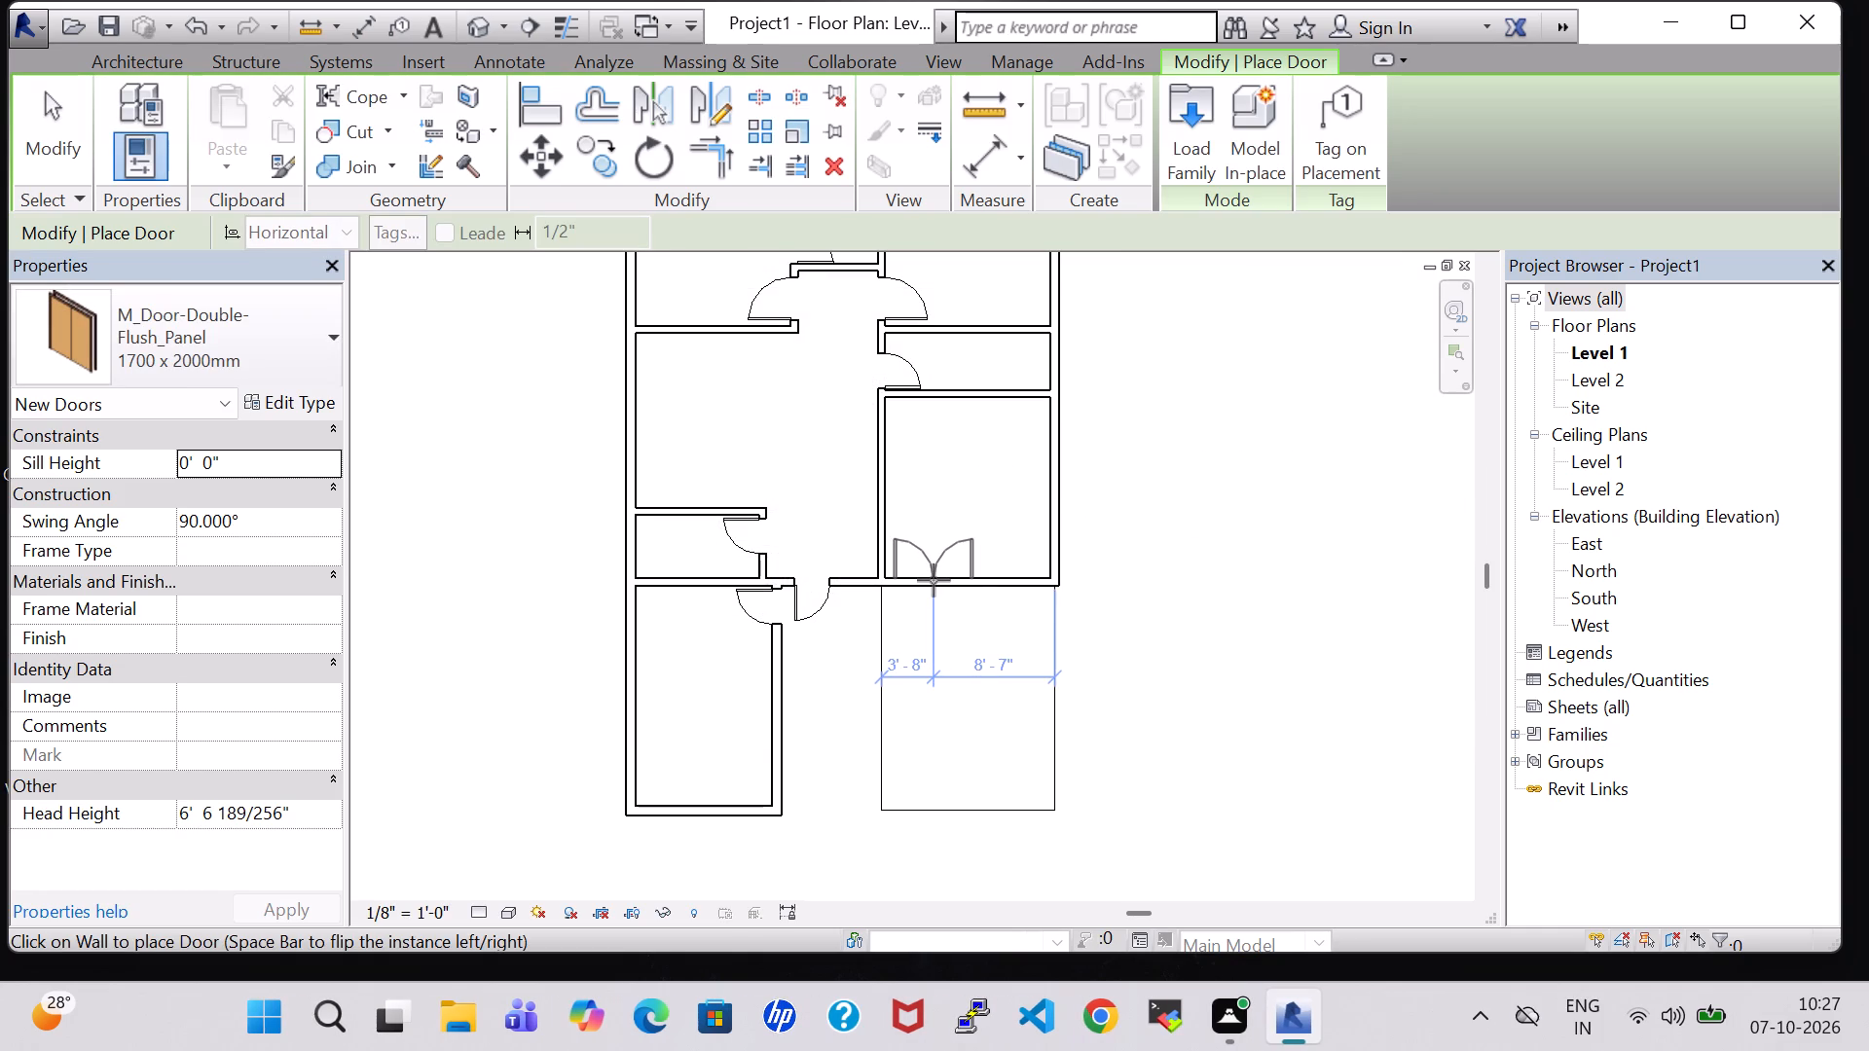
Place the 1700 x 2000mm double door in the large east room's south wall, swinging inward, centred about 3'-2" from its west wall.
scroll(934, 580, up, 5)
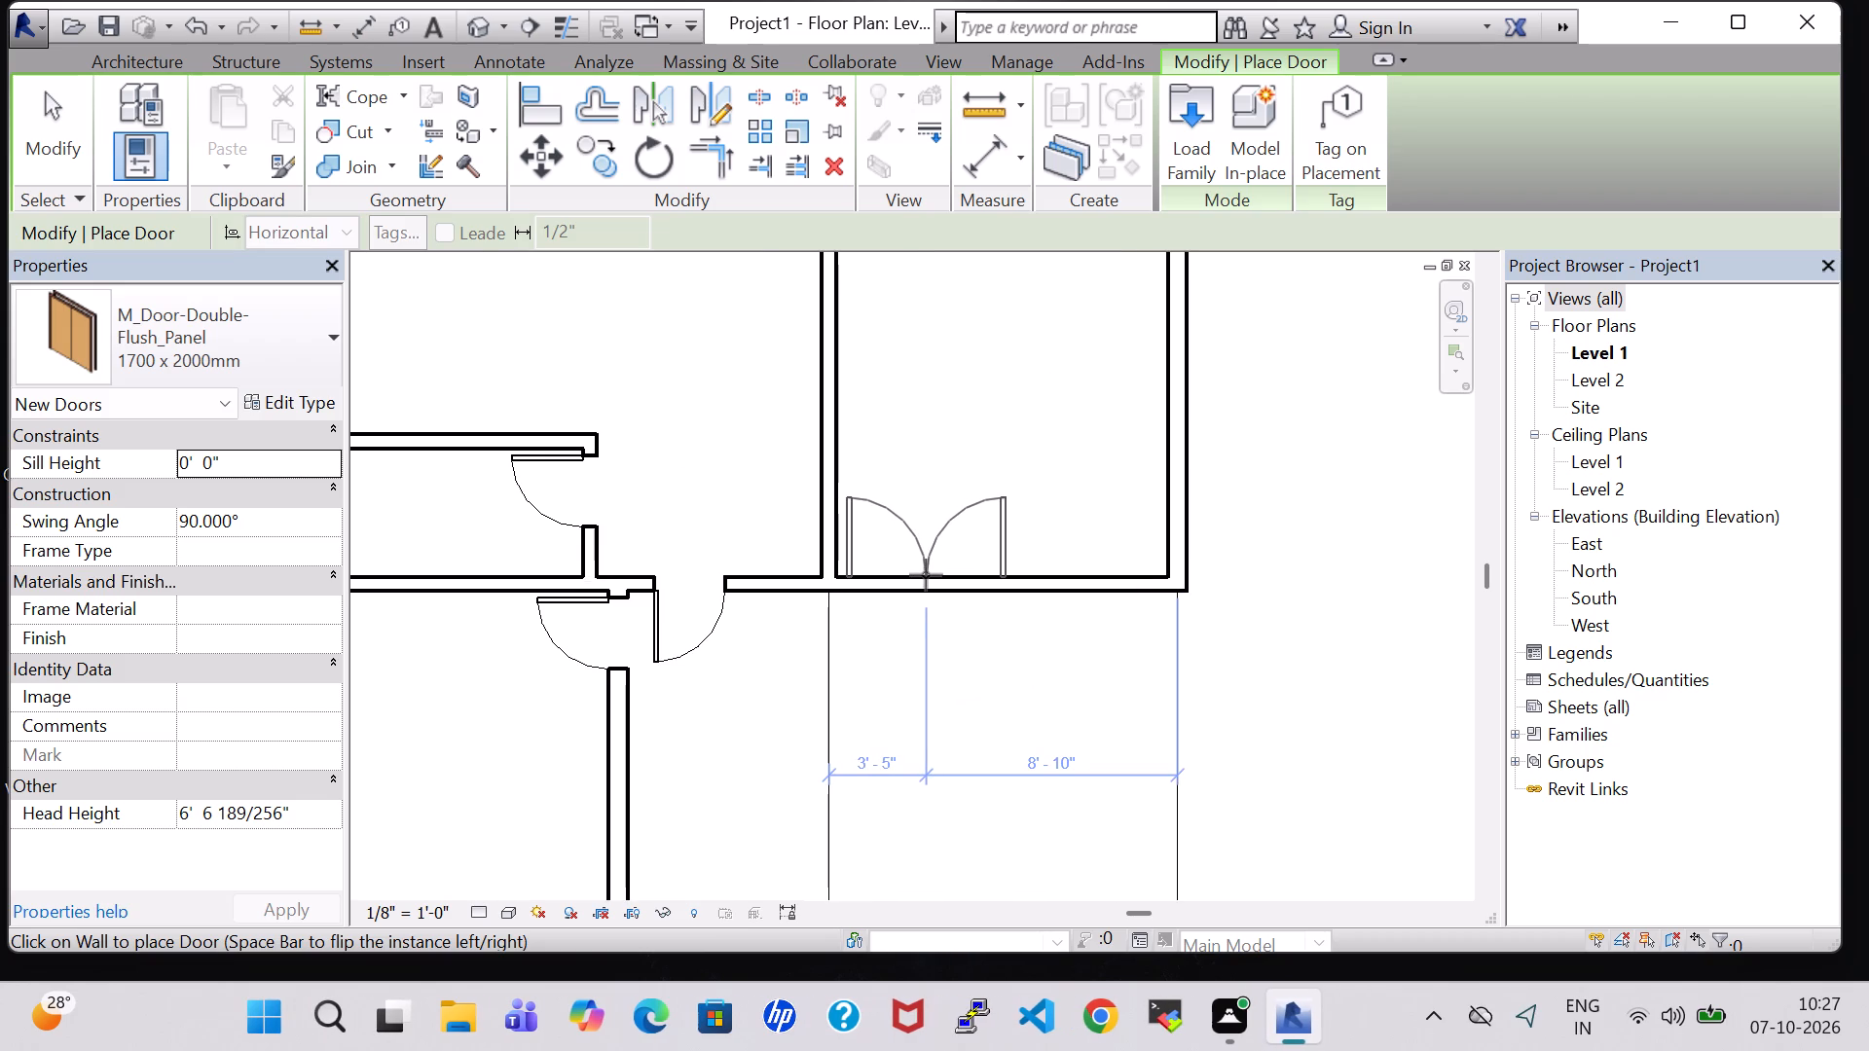
click(926, 575)
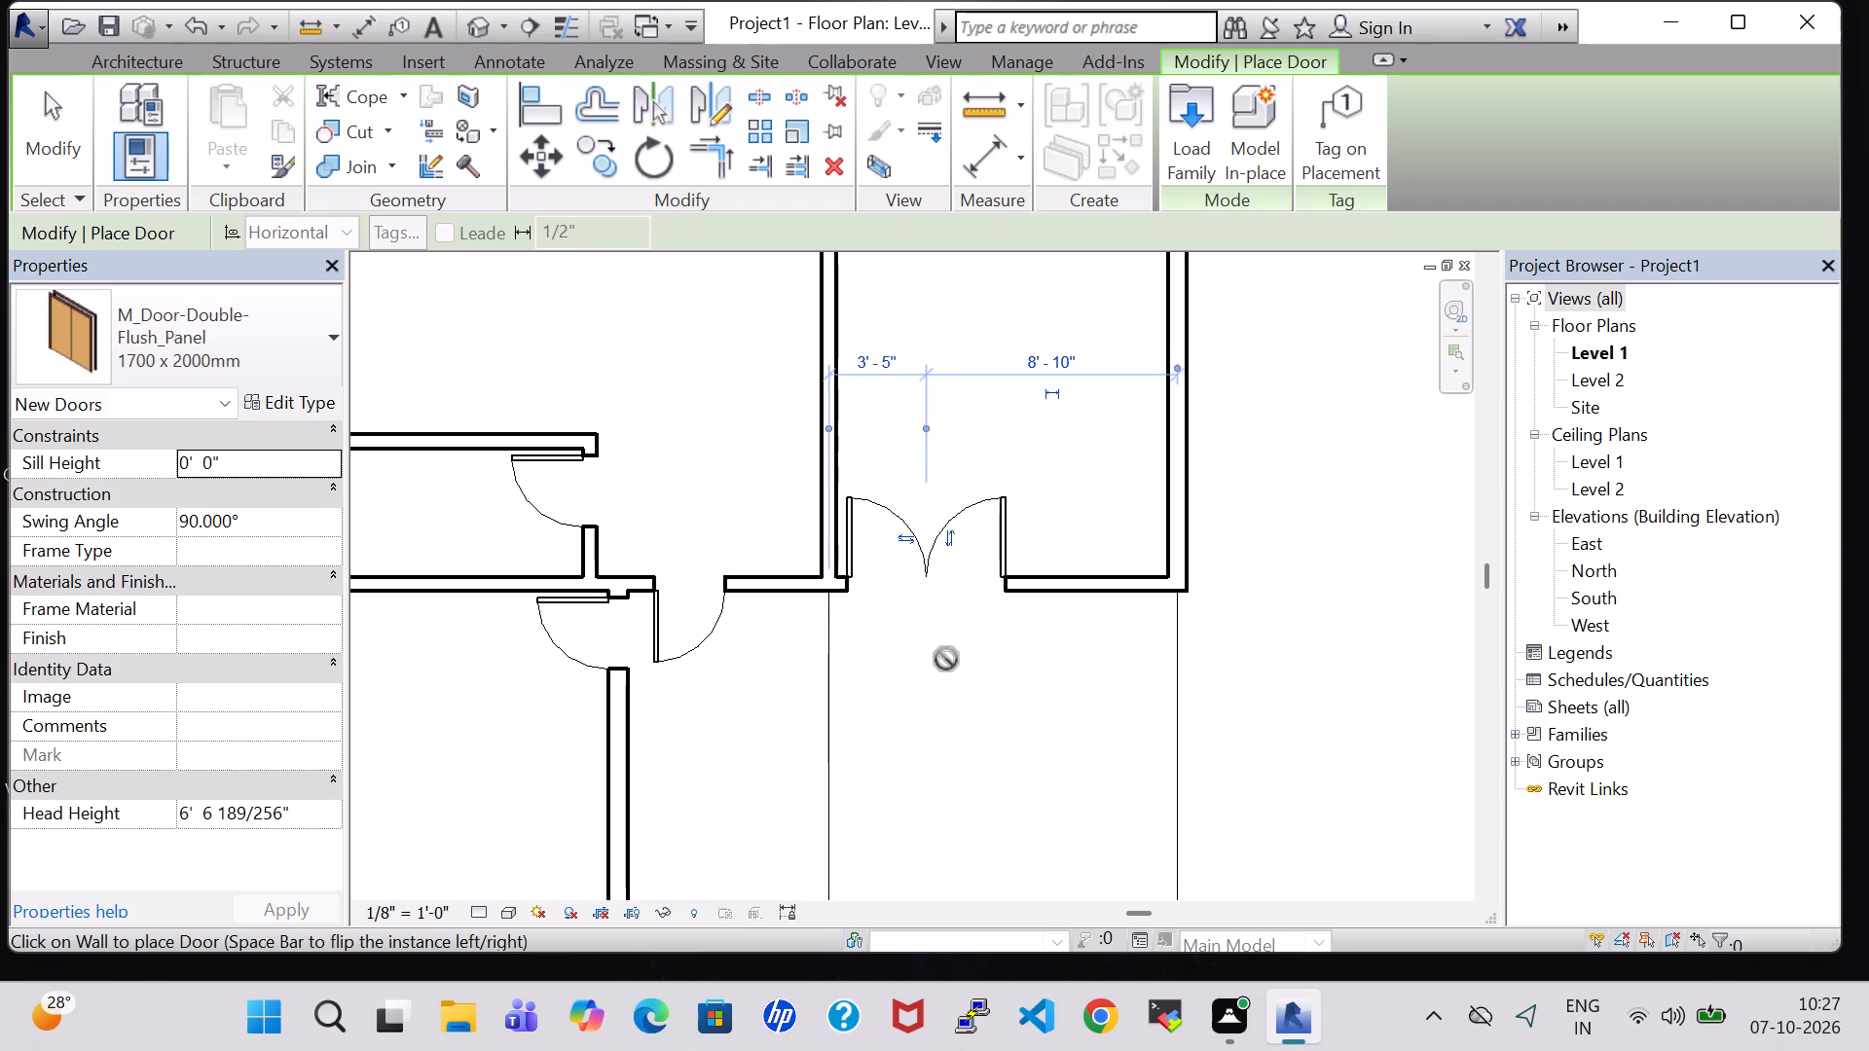
key(Escape)
key(Escape)
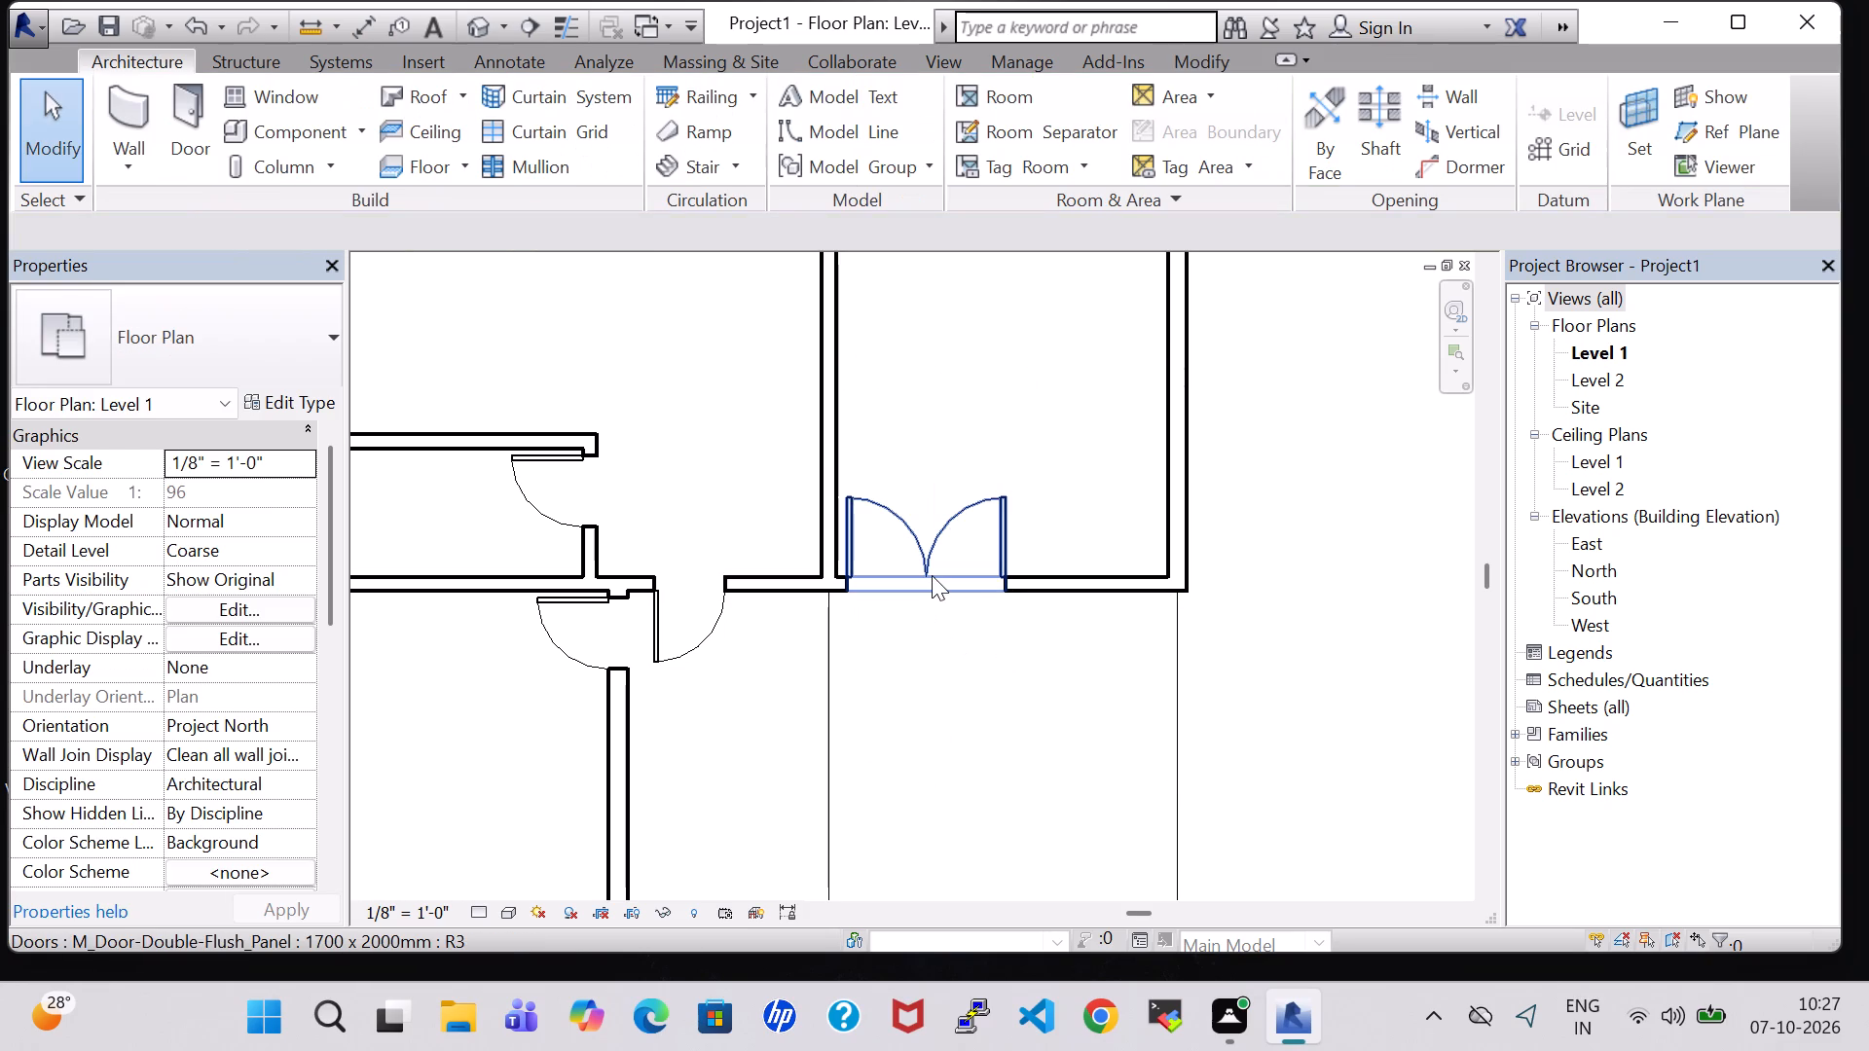
key(Left)
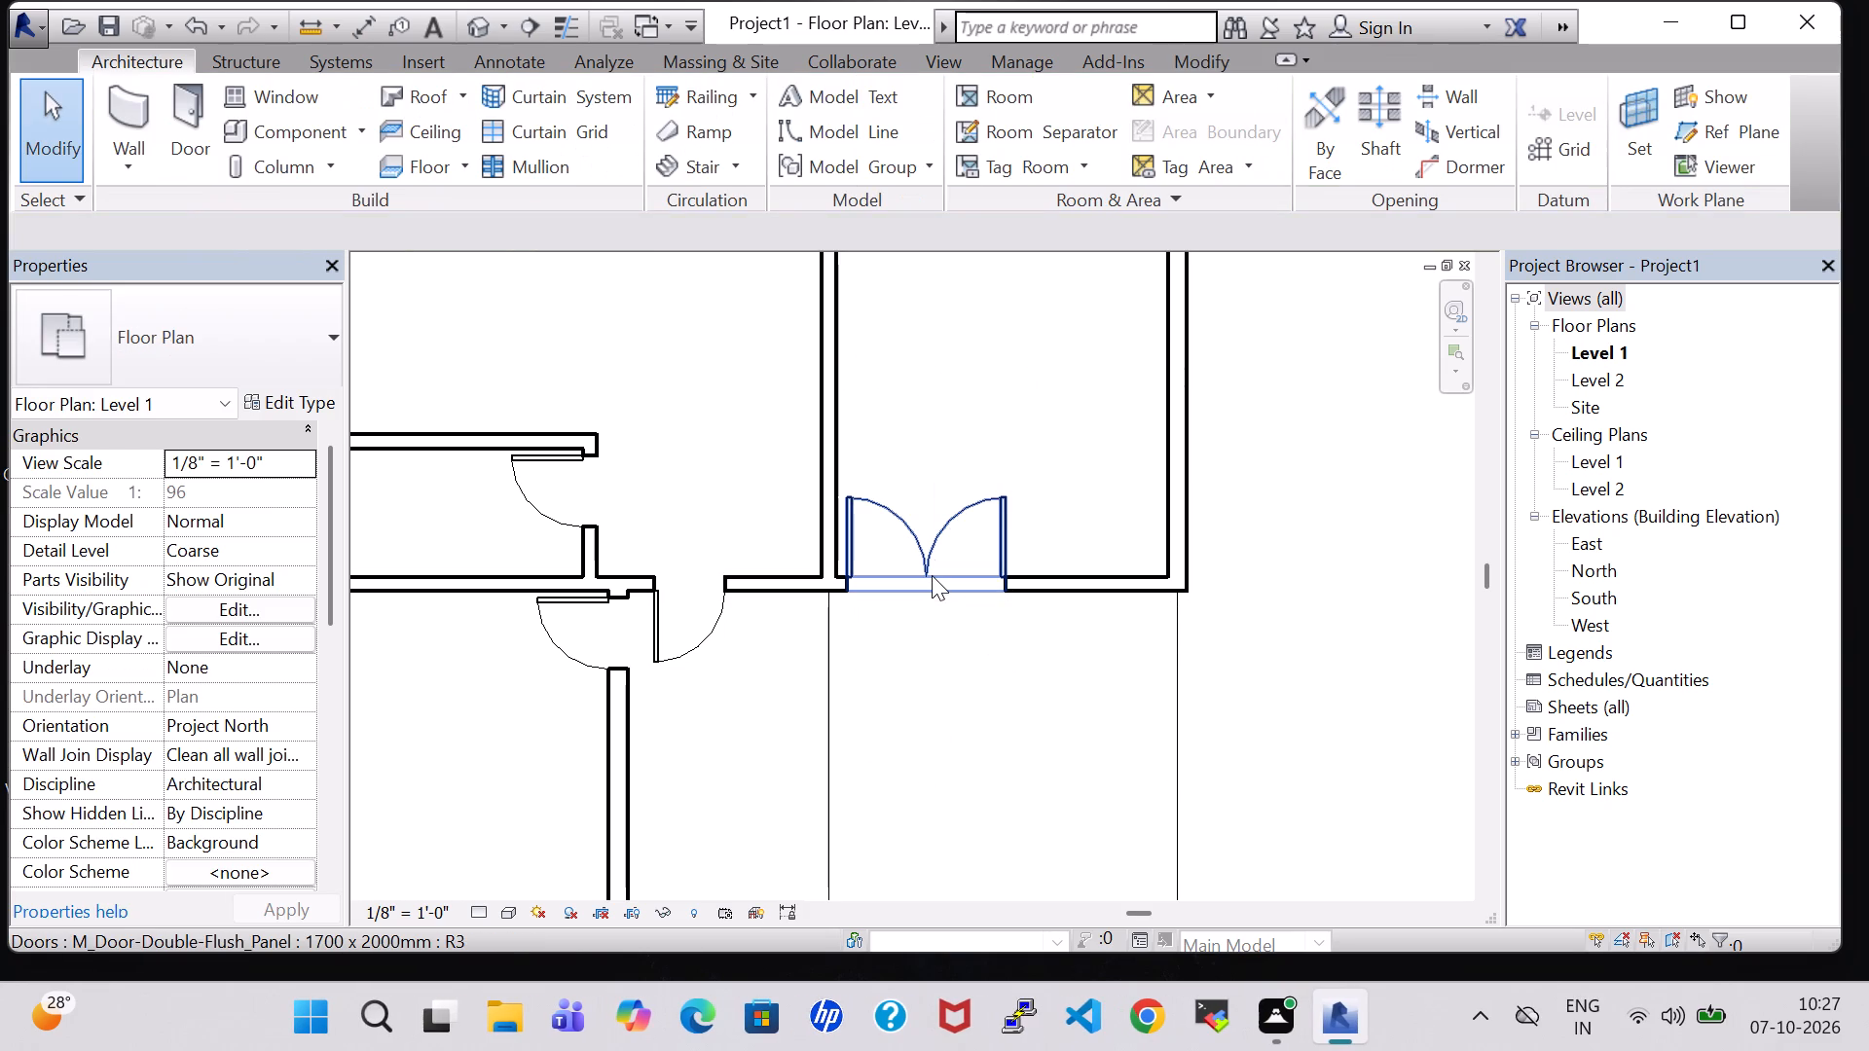
click(923, 534)
key(Left)
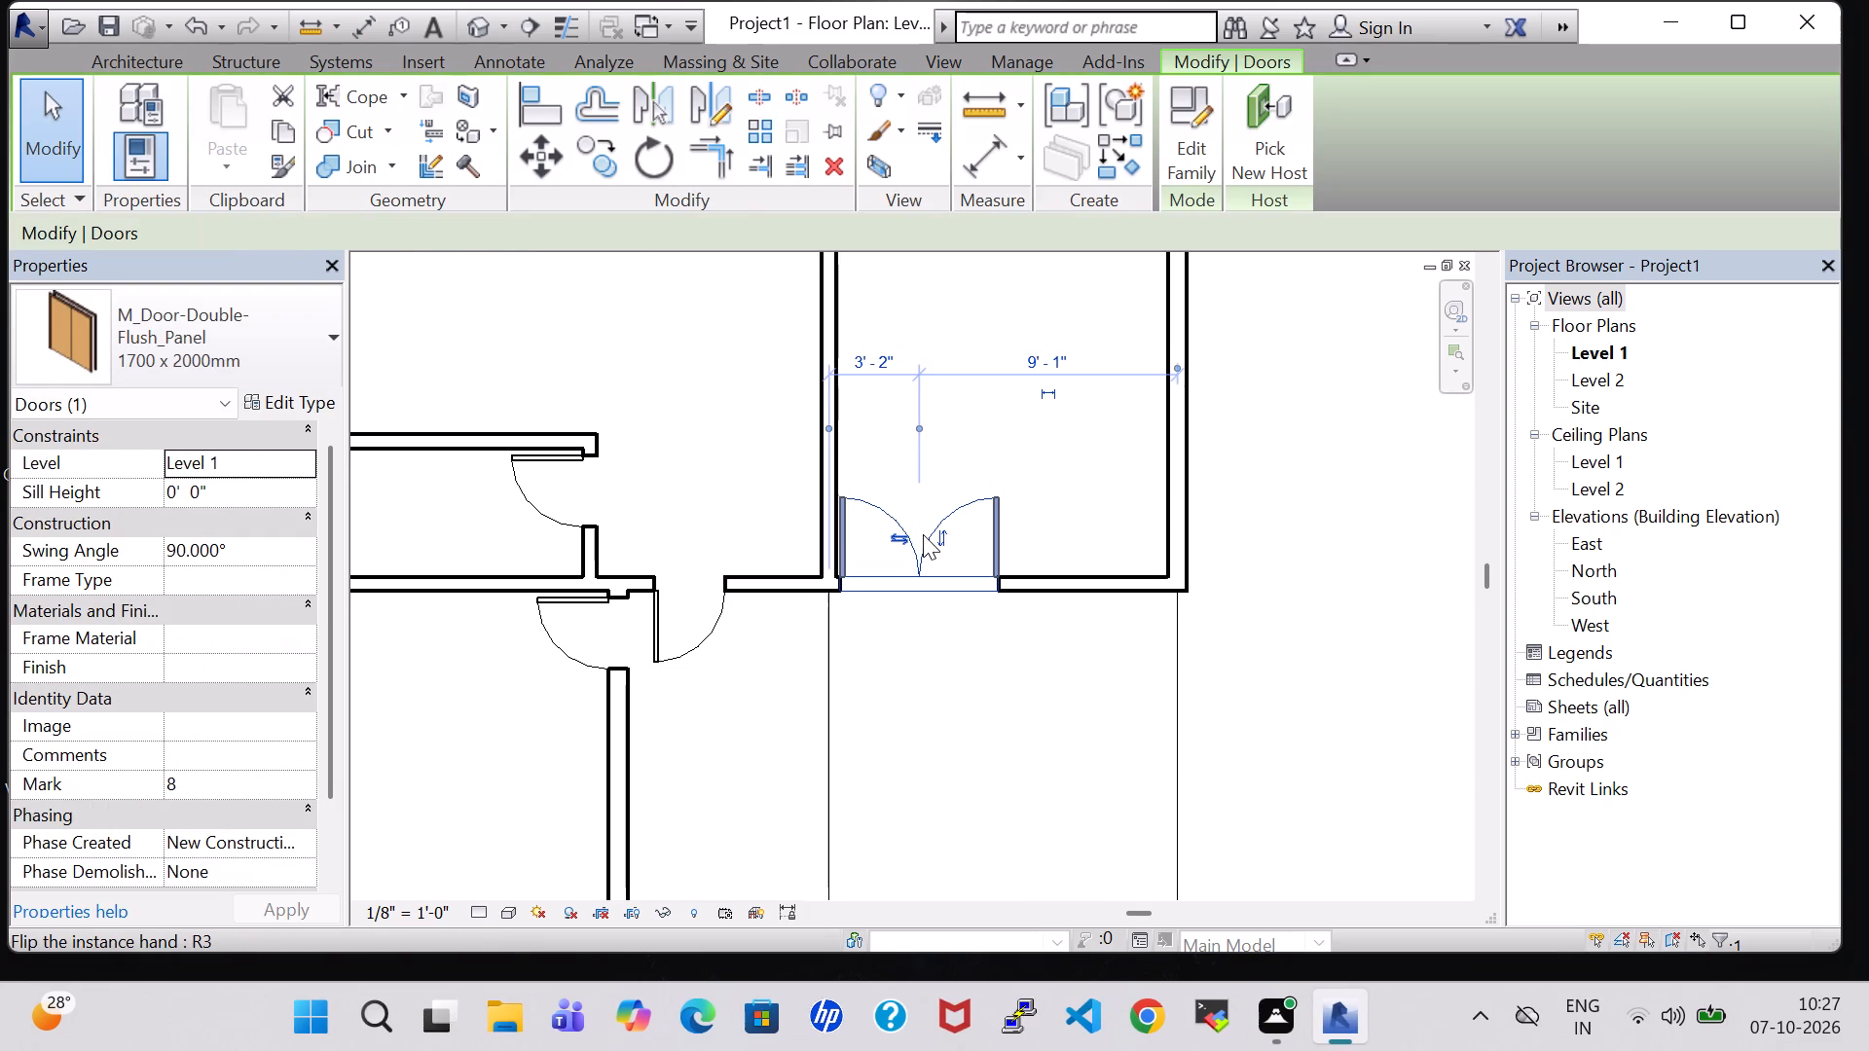
click(1324, 596)
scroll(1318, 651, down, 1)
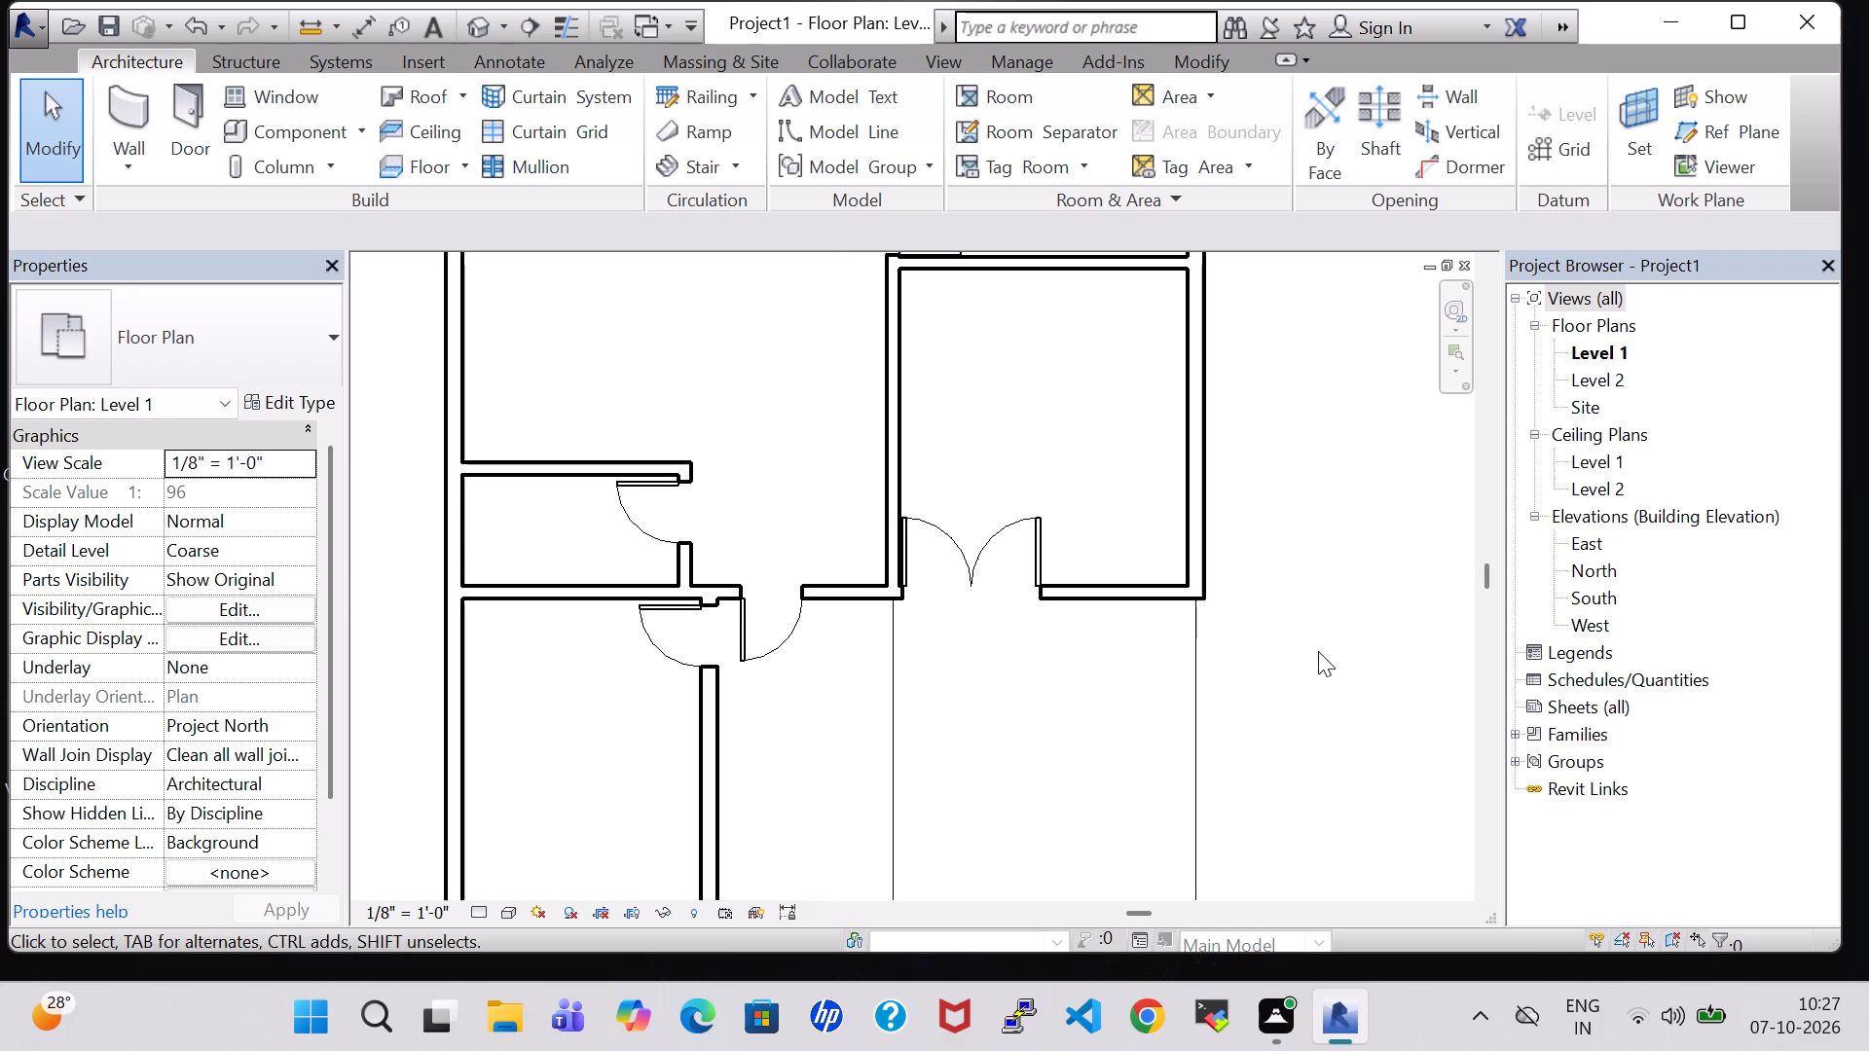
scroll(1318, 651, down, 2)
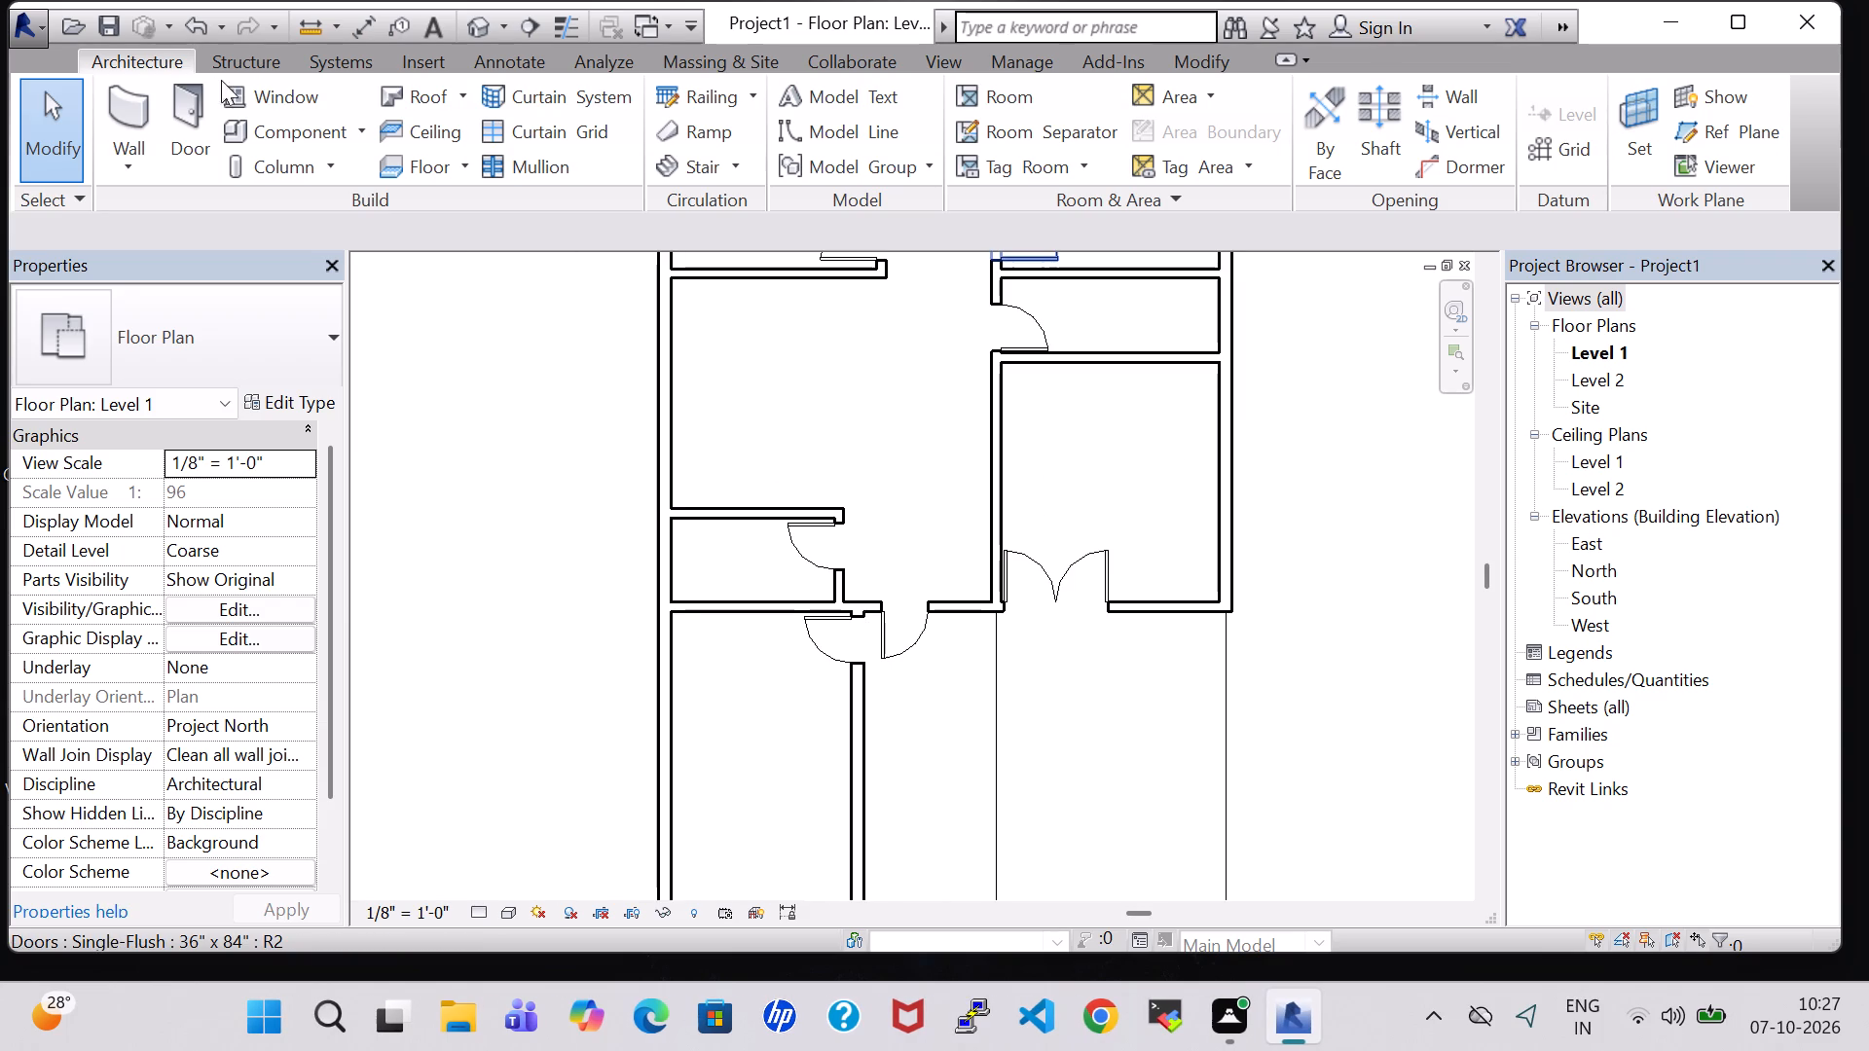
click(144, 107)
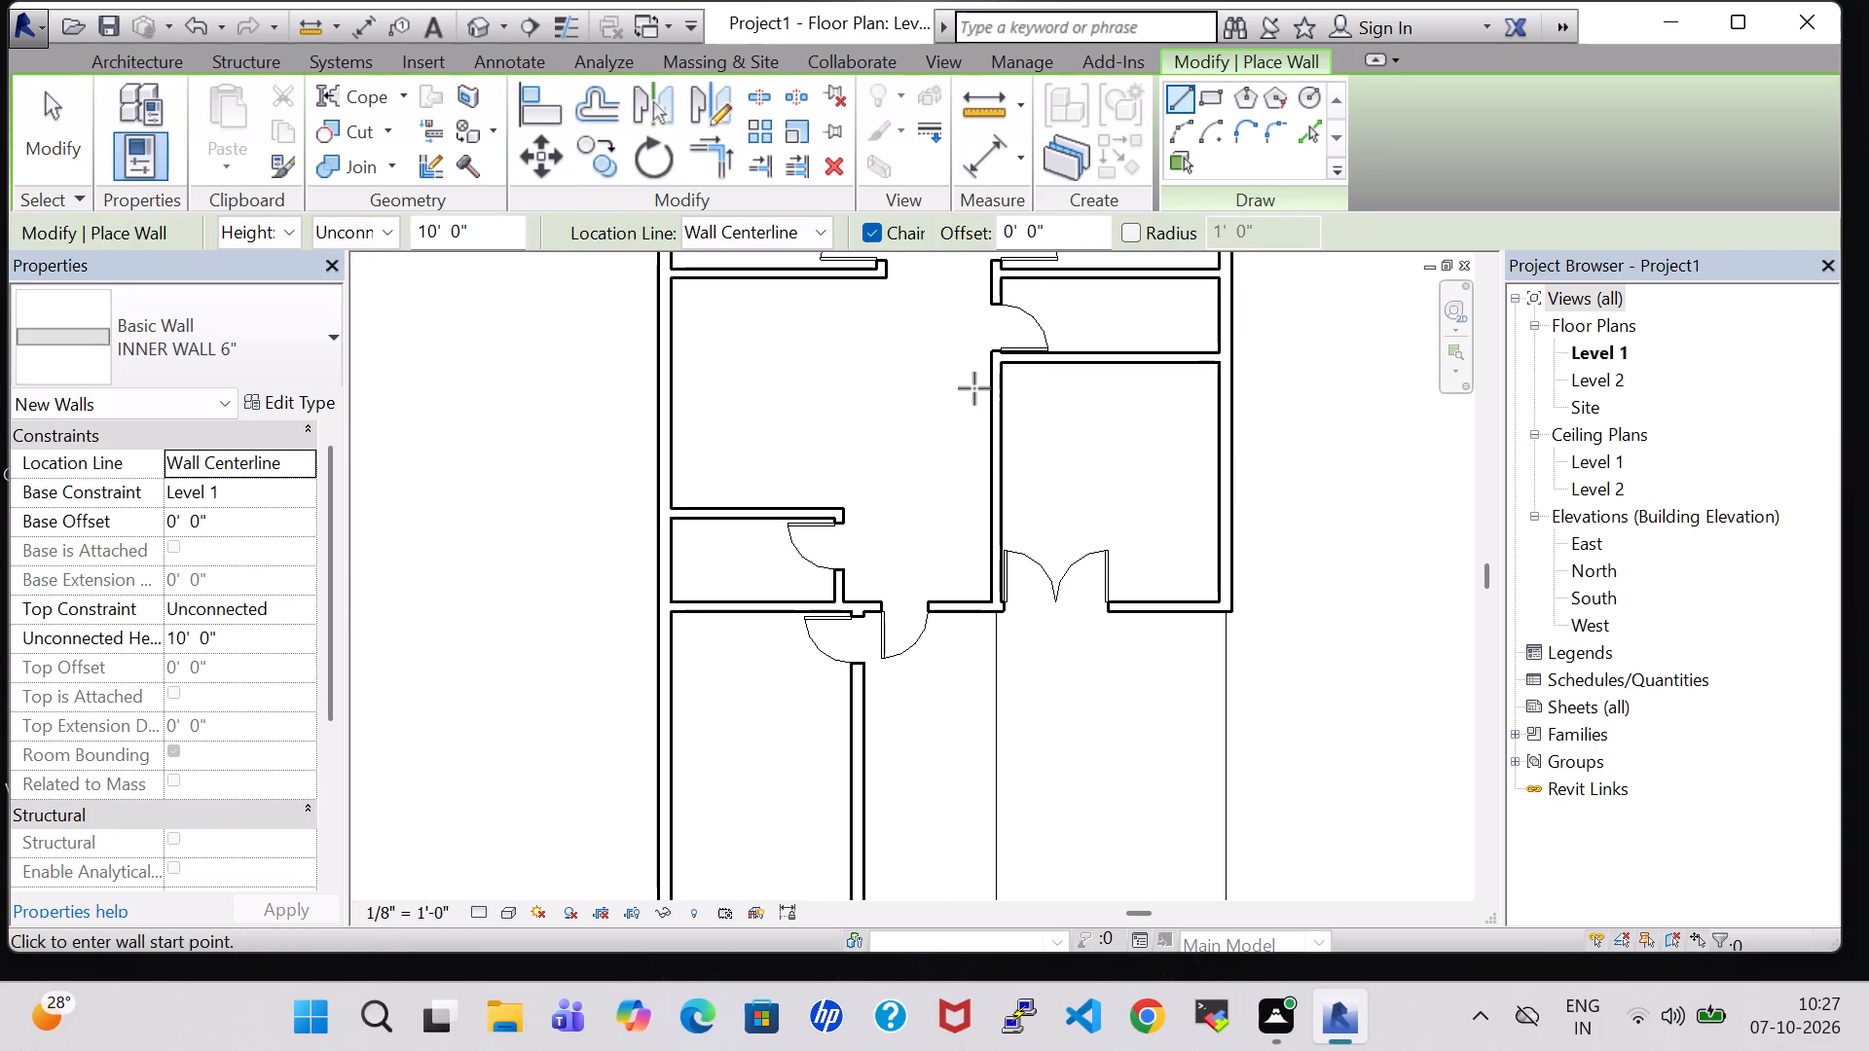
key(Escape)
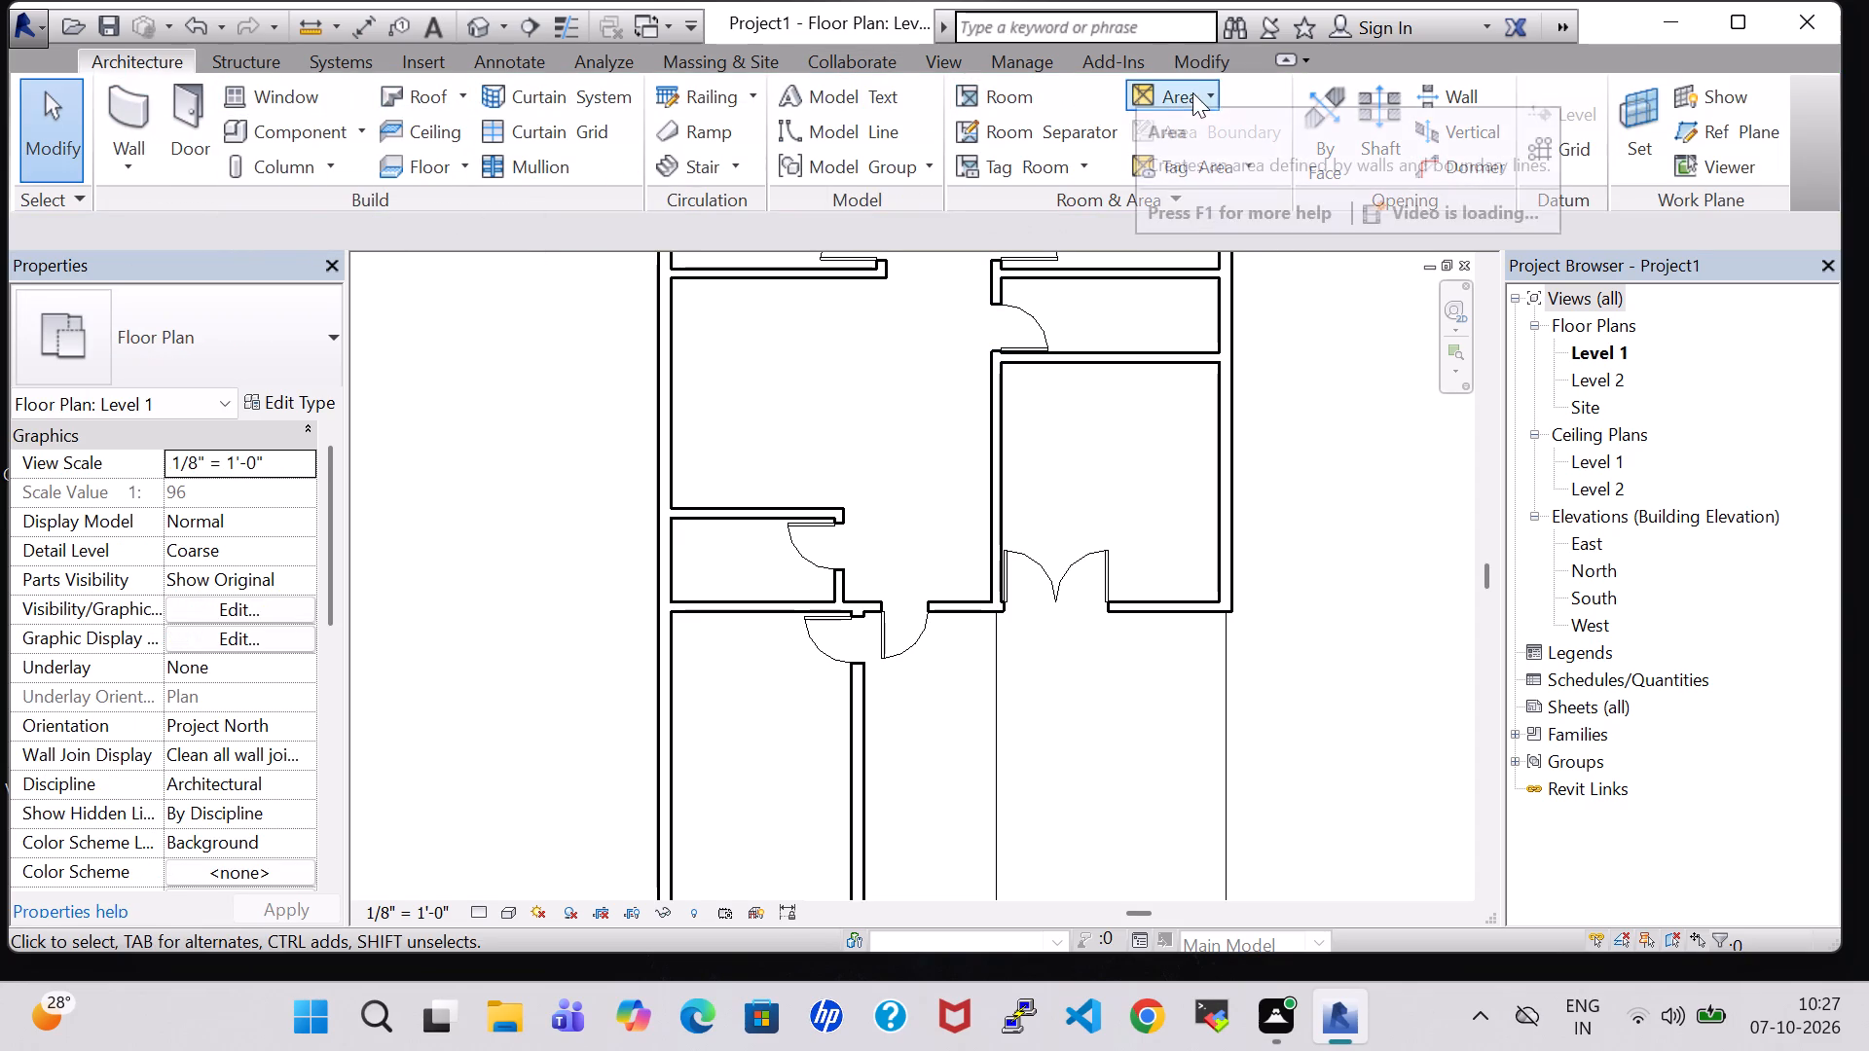
Split the large east room's west wall about 0'-6" and 3'-2" from its north wall and delete the segment between the splits.
click(1206, 51)
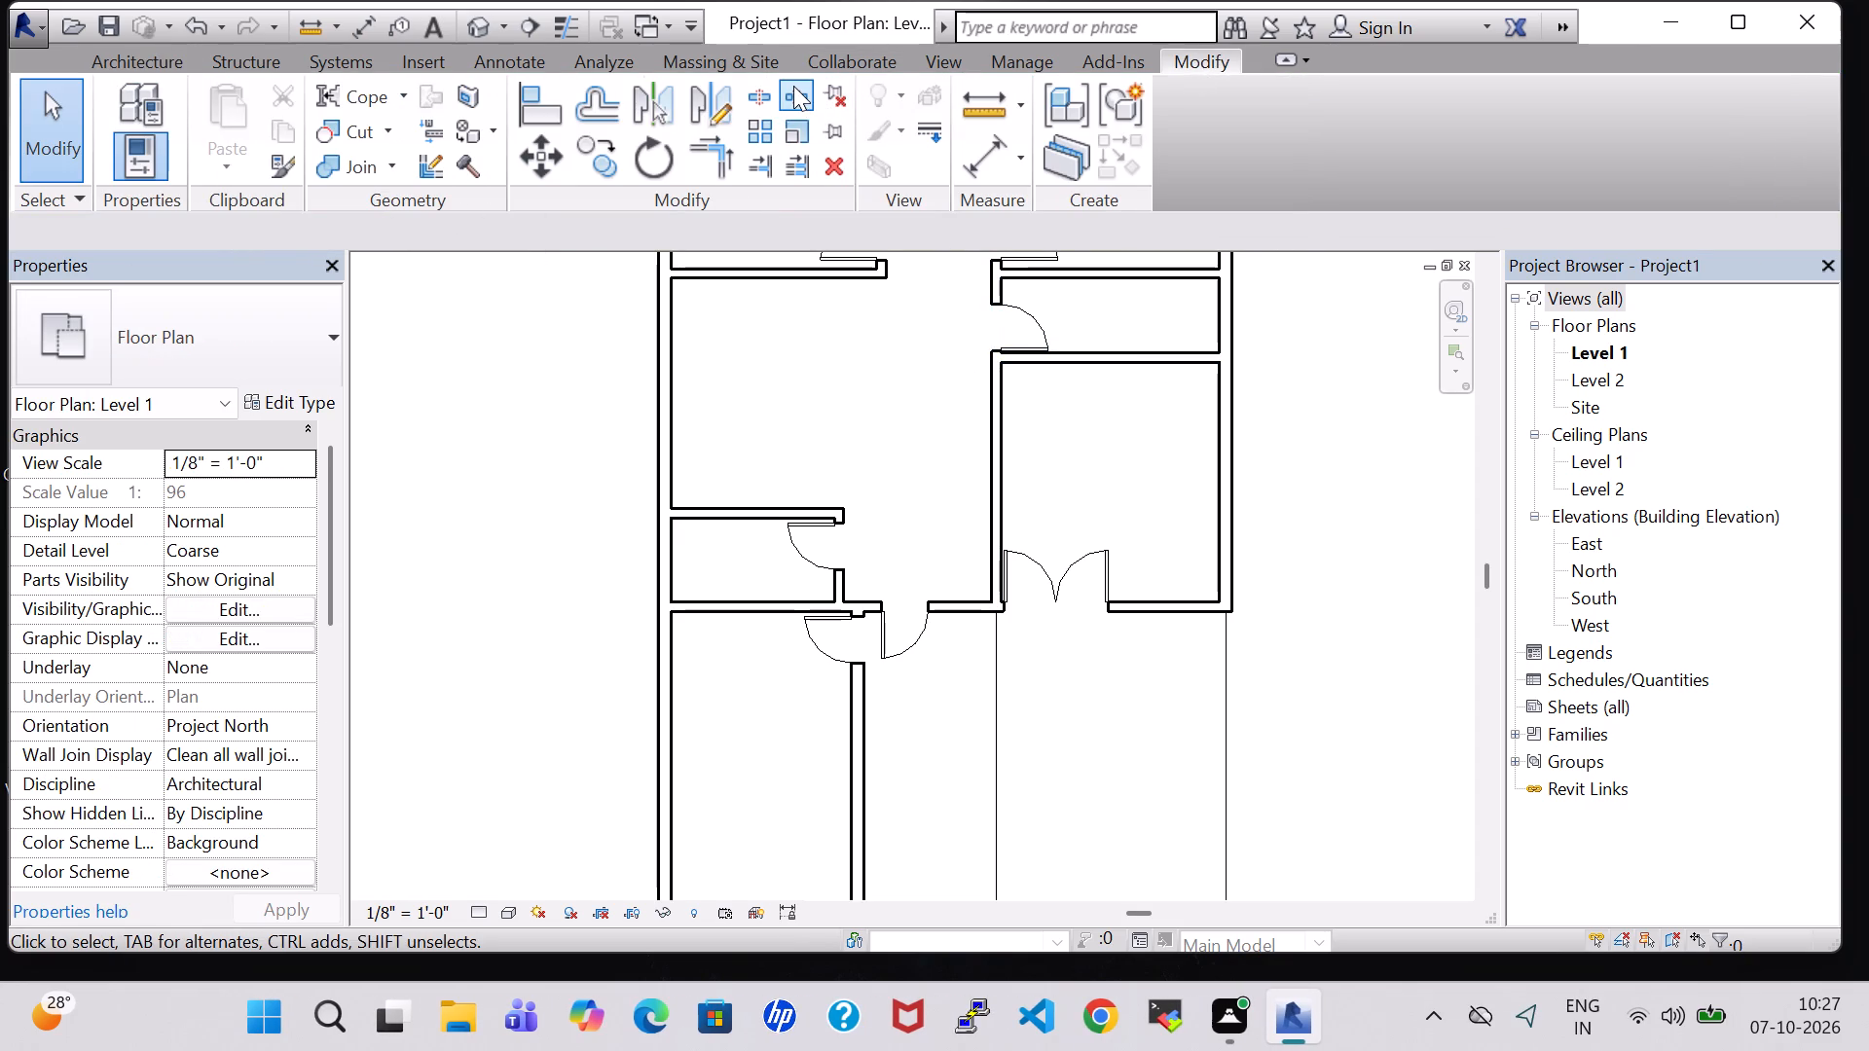
click(759, 86)
scroll(1084, 426, up, 4)
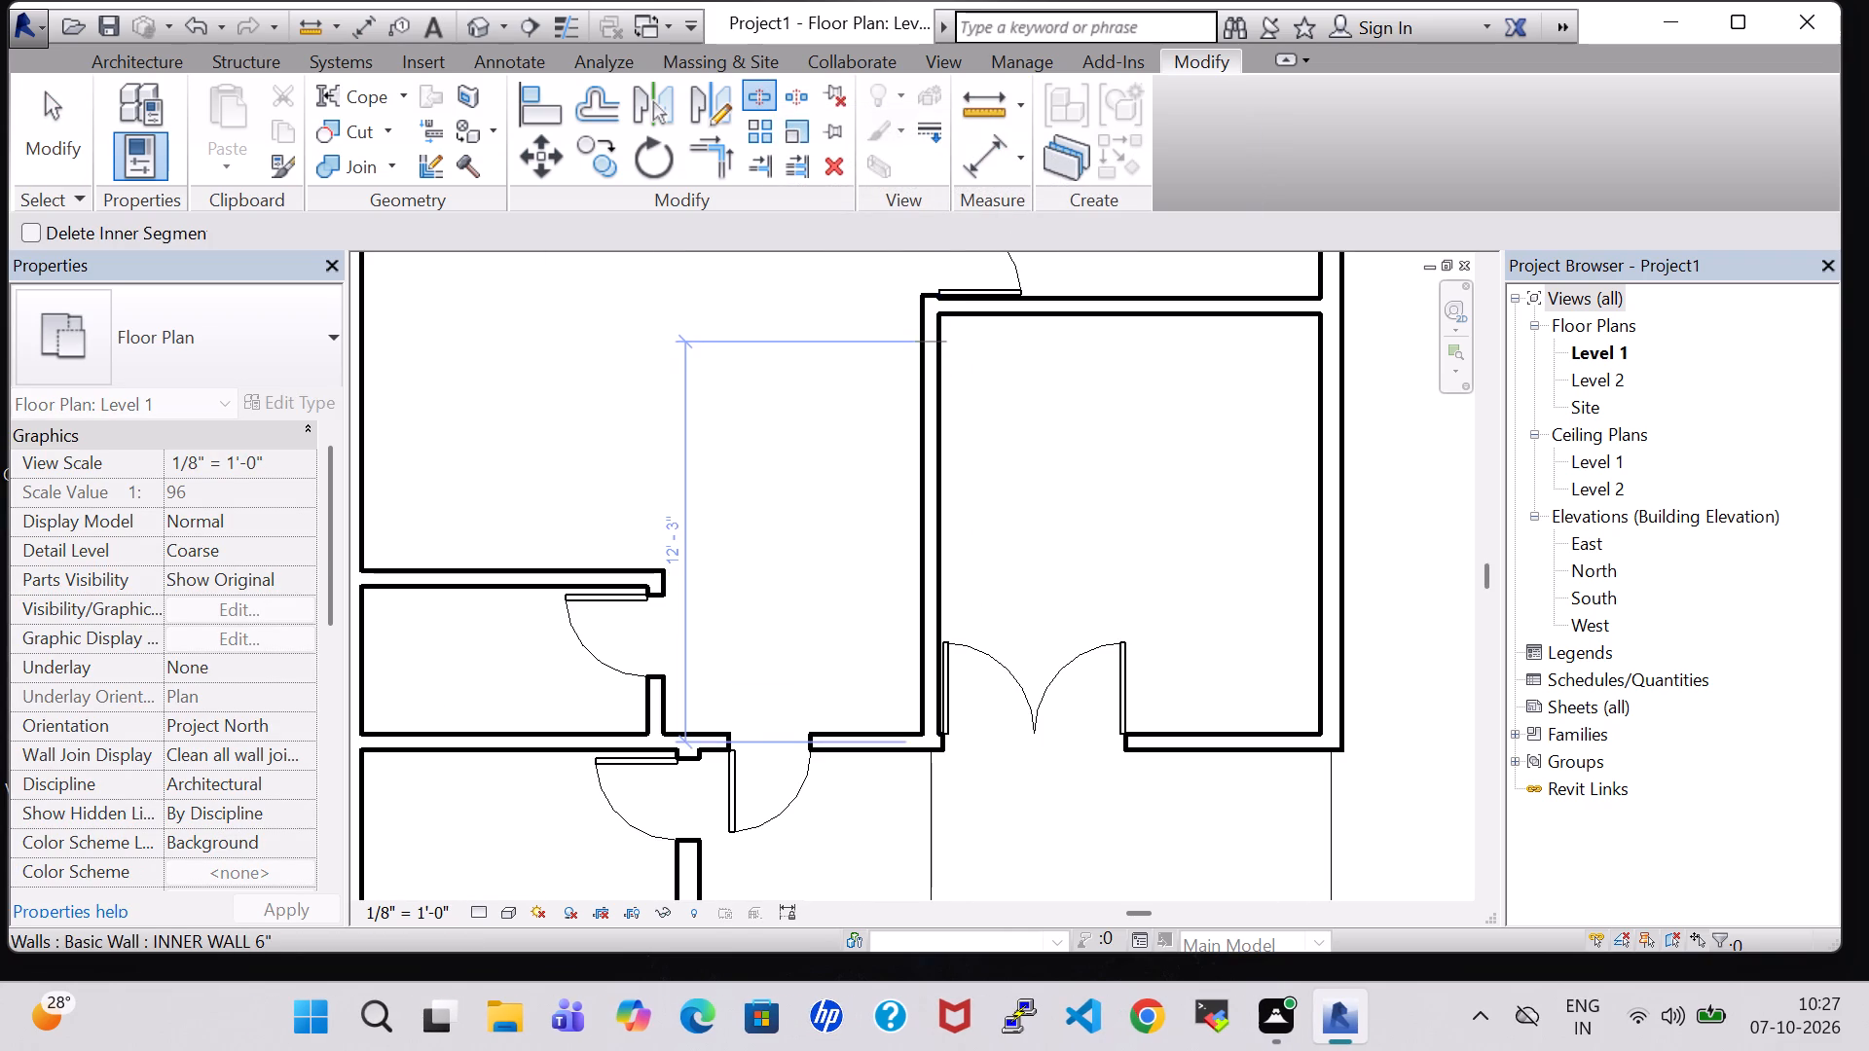
click(931, 323)
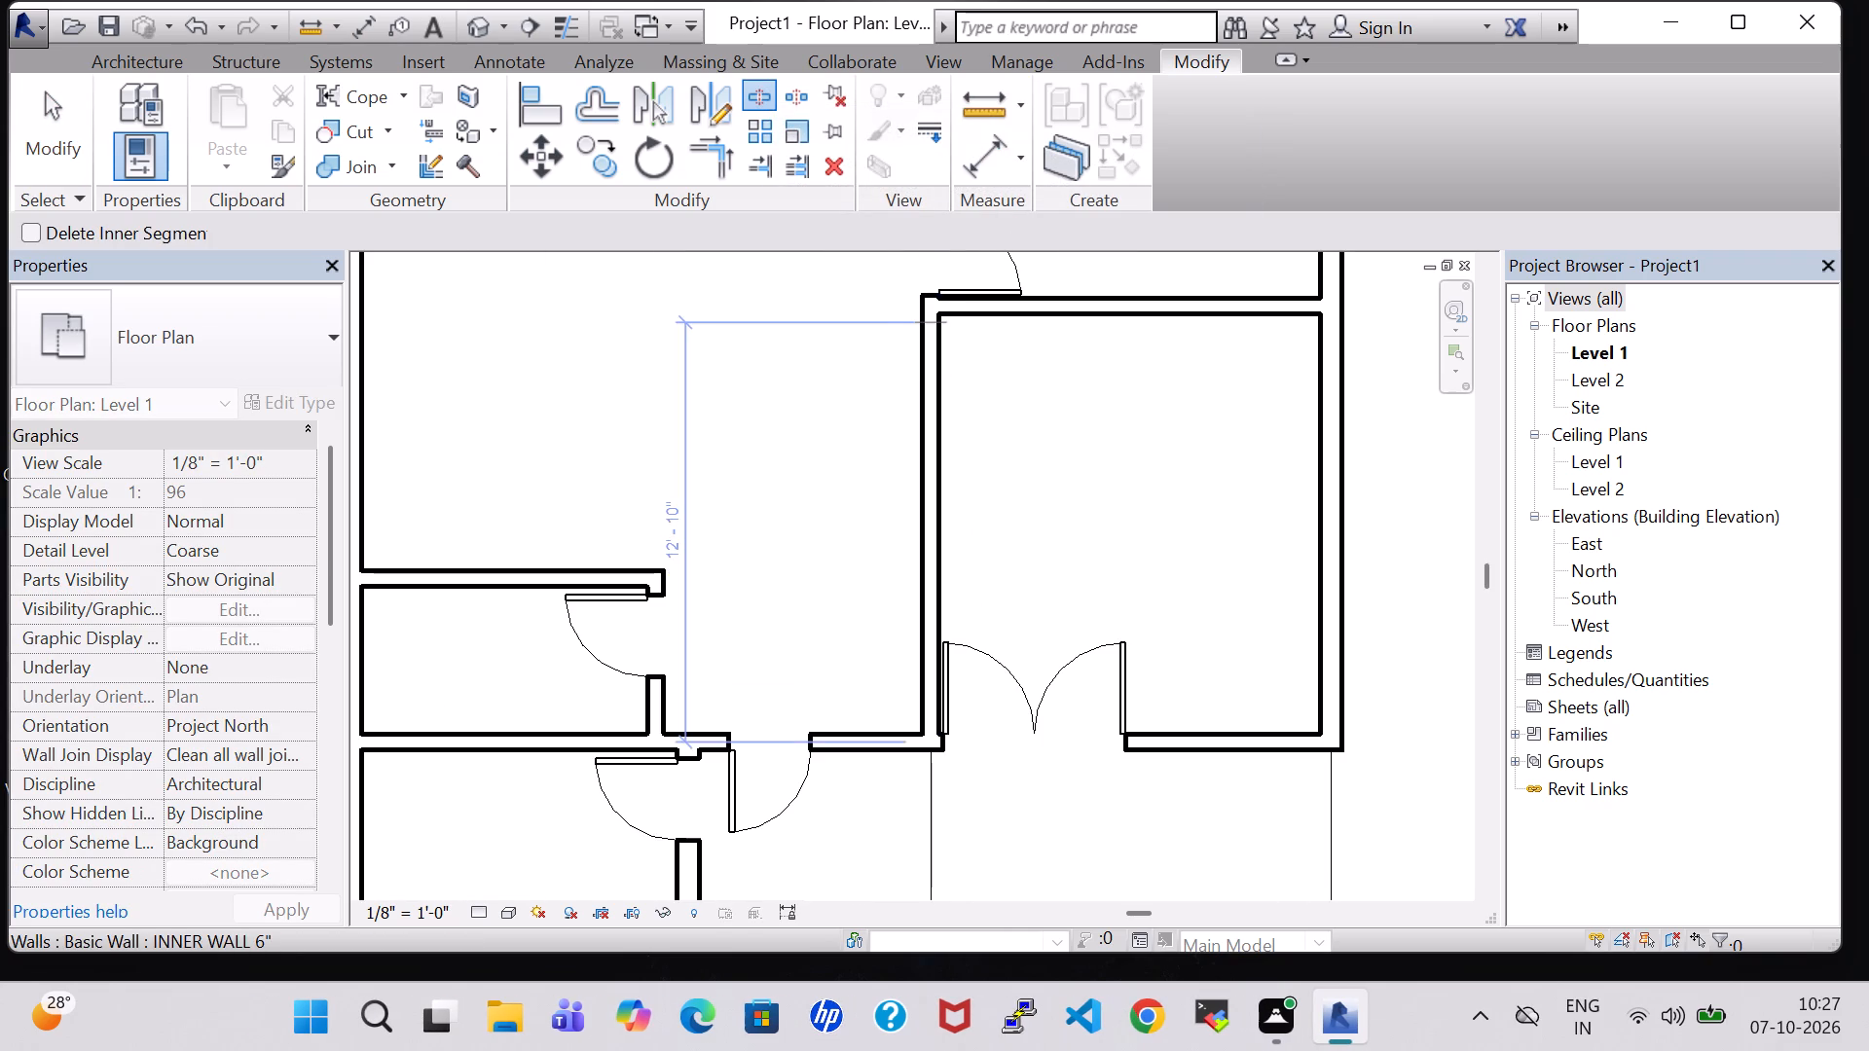
click(936, 409)
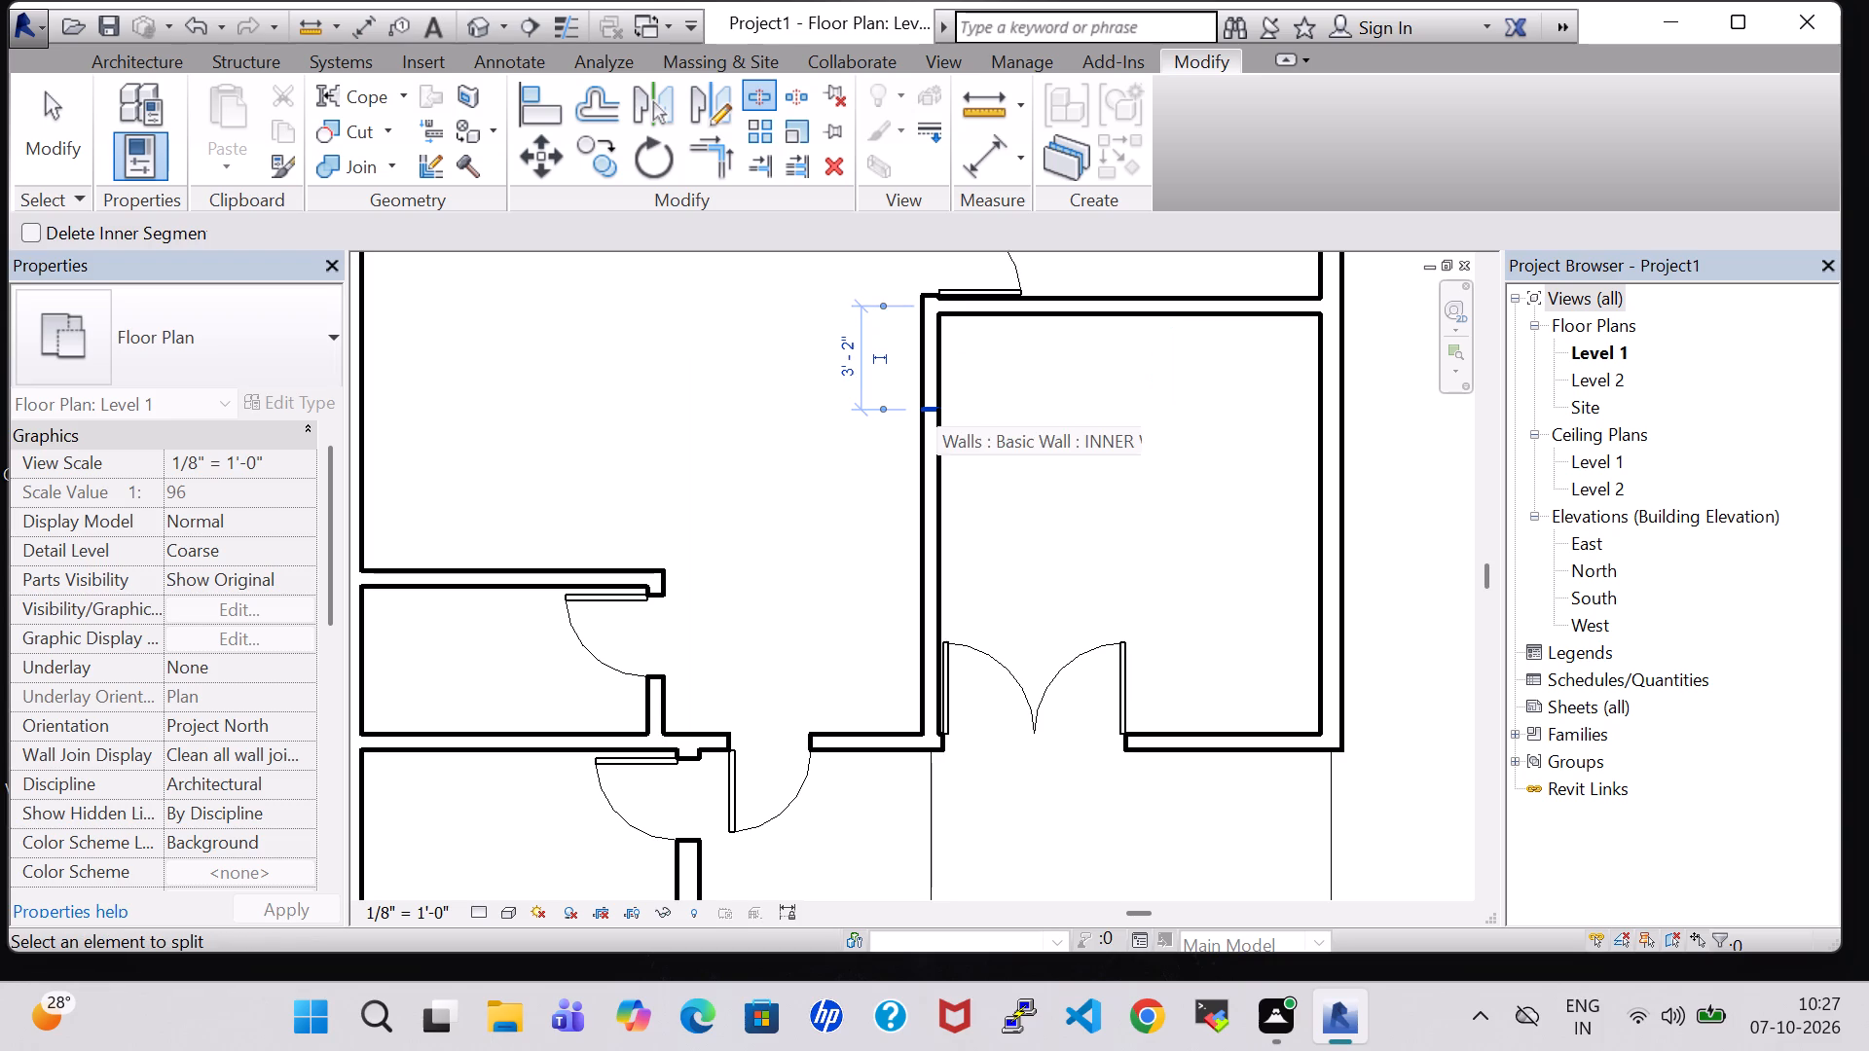
key(Escape)
key(Escape)
click(933, 362)
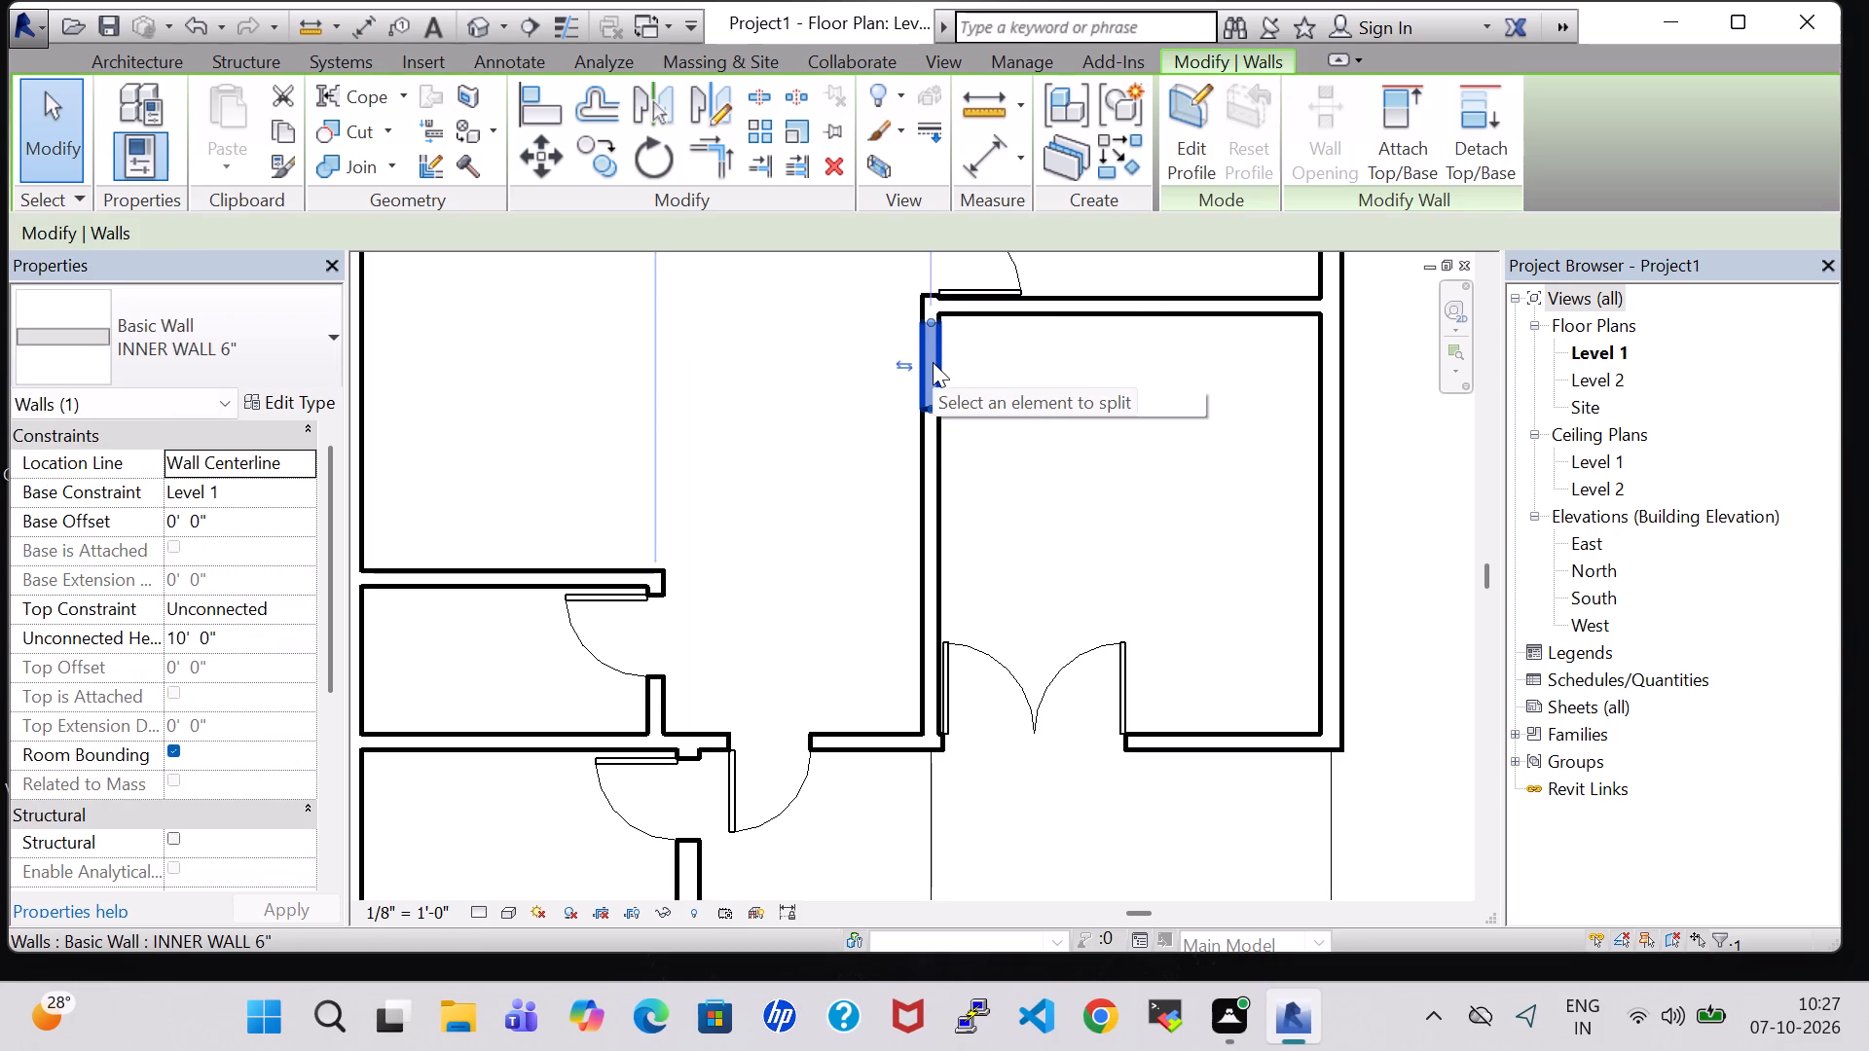
key(Delete)
click(721, 389)
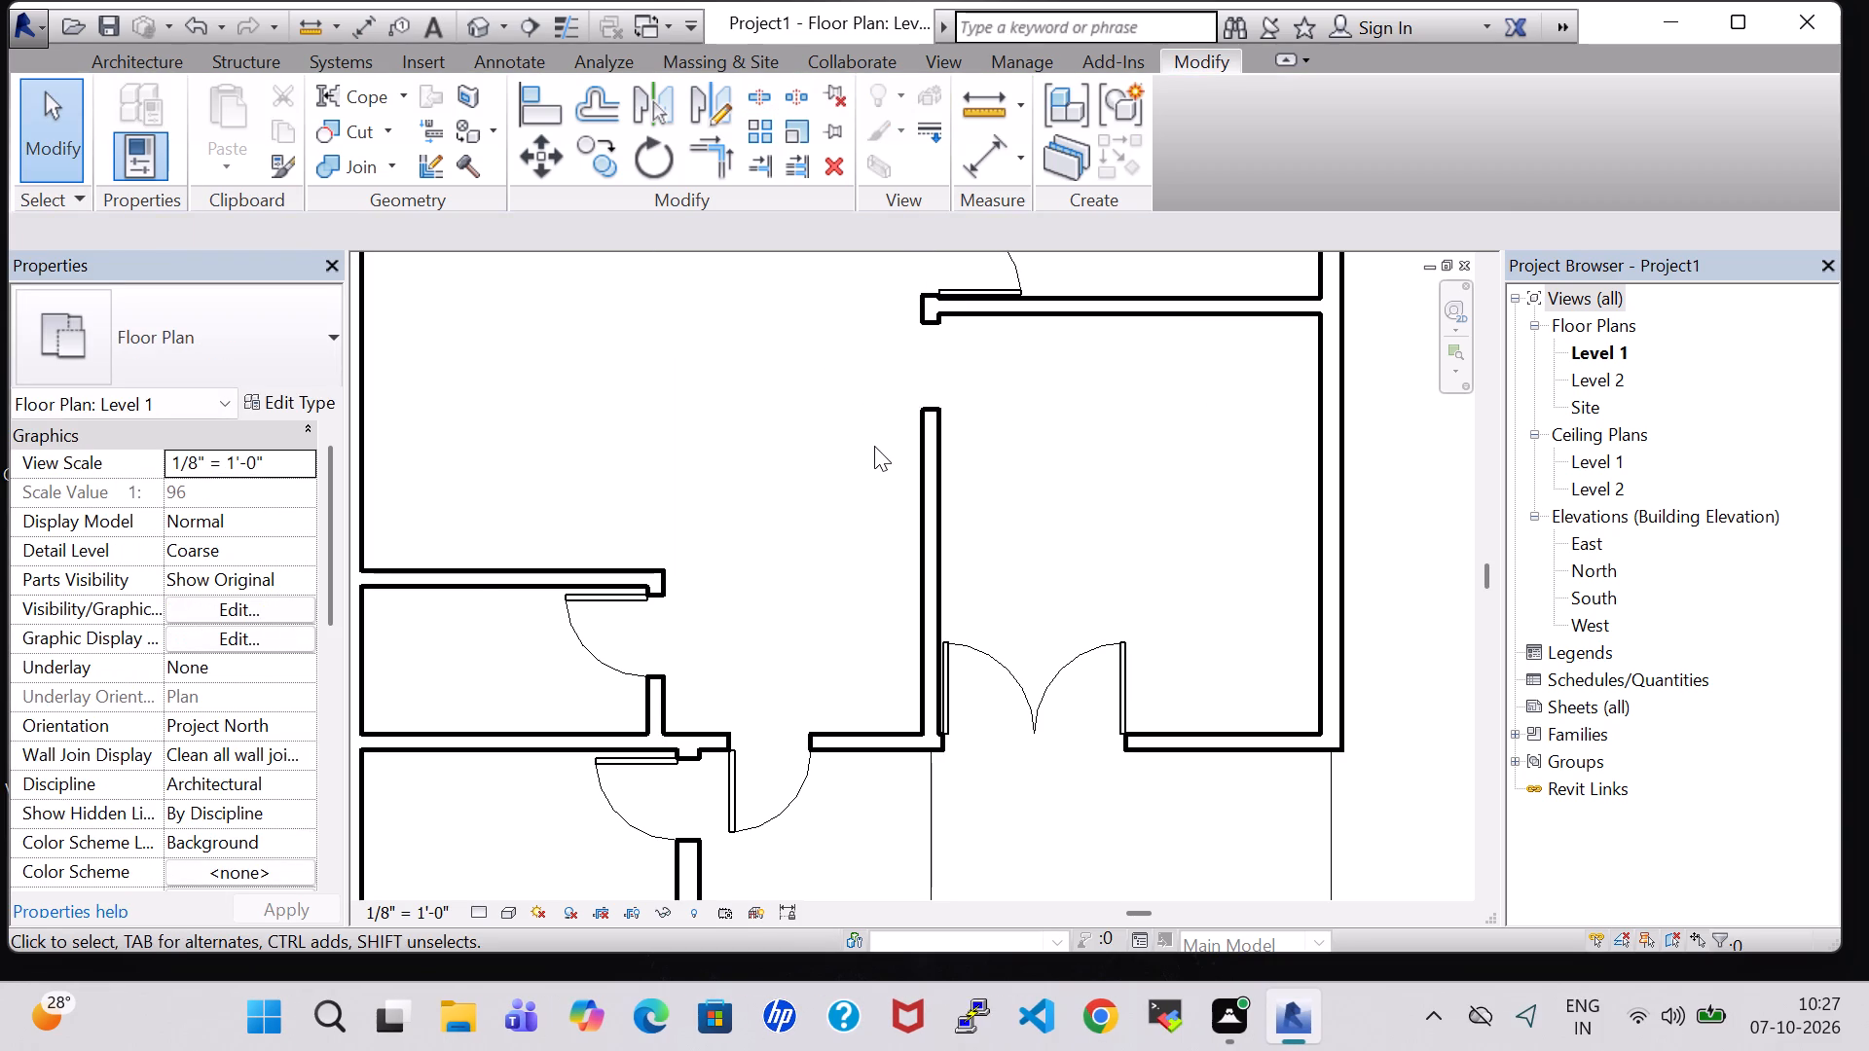
Place Fixed 36" x 48" windows centred in the southwest room's south and west walls and in the central space's west wall.
scroll(879, 448, down, 3)
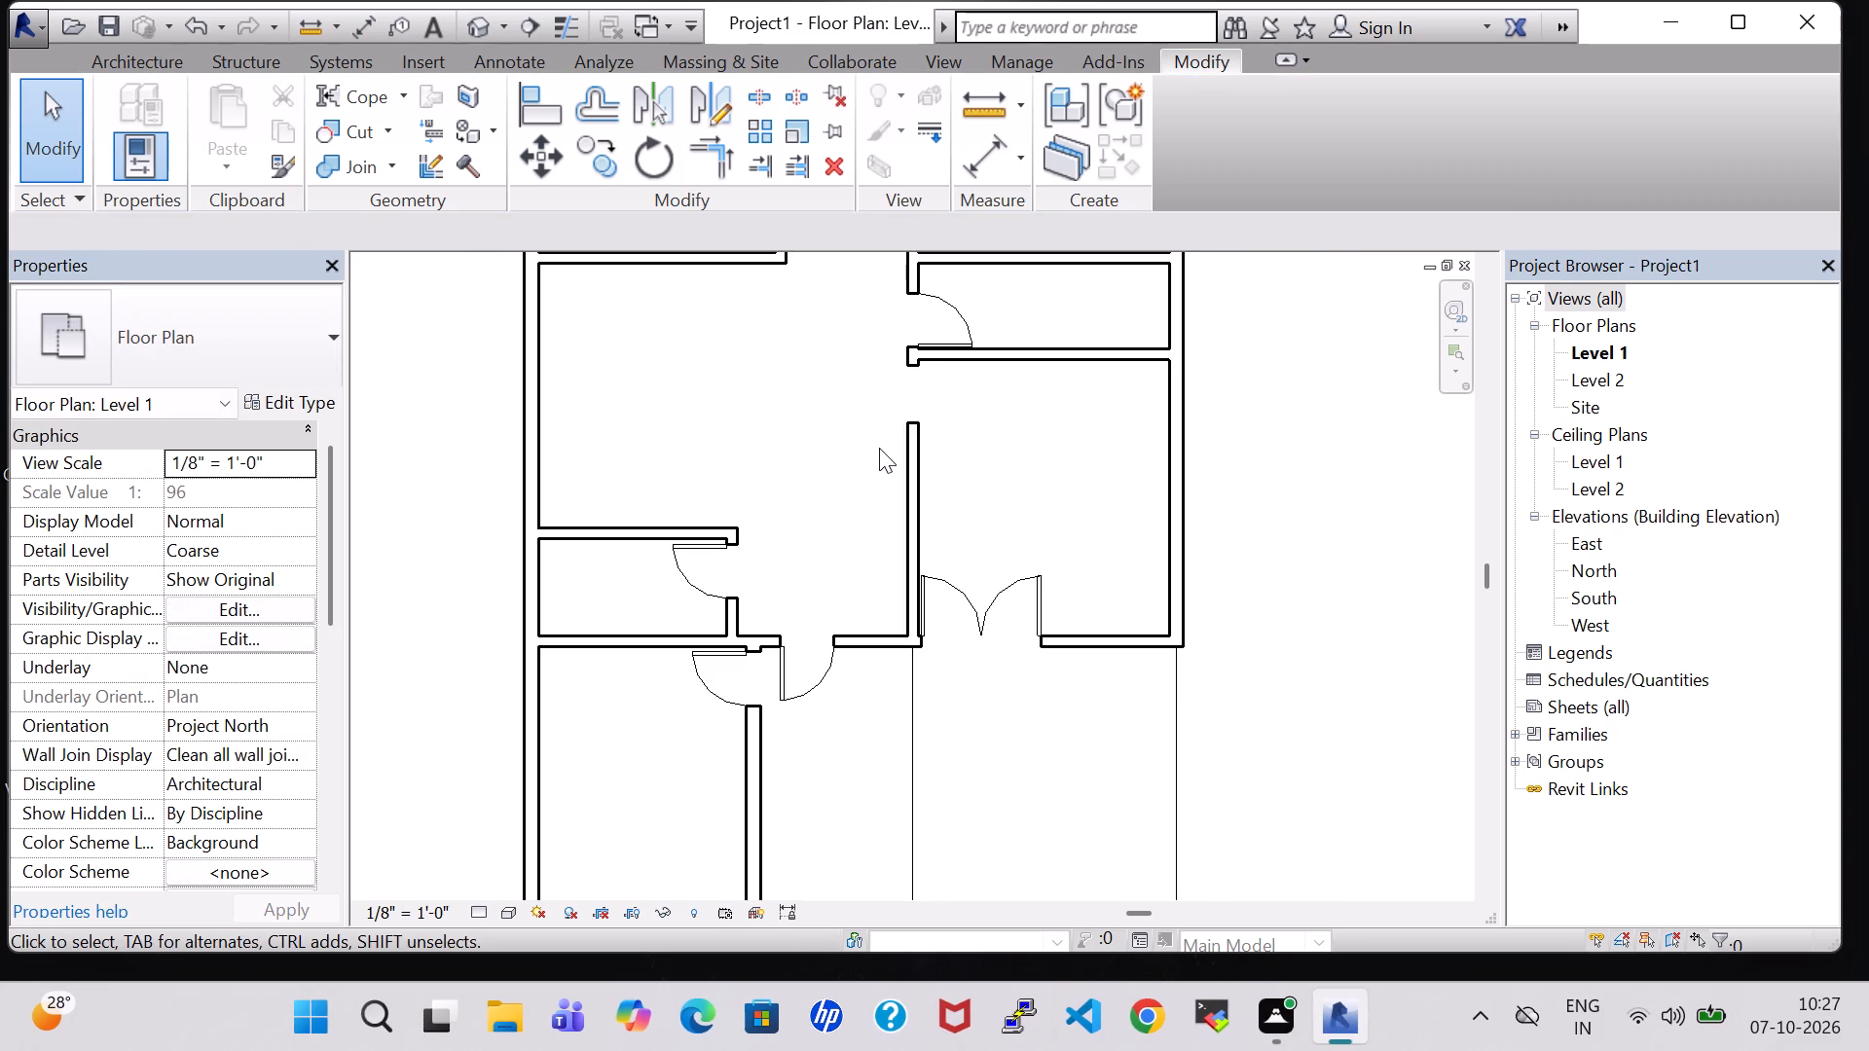
scroll(879, 448, down, 3)
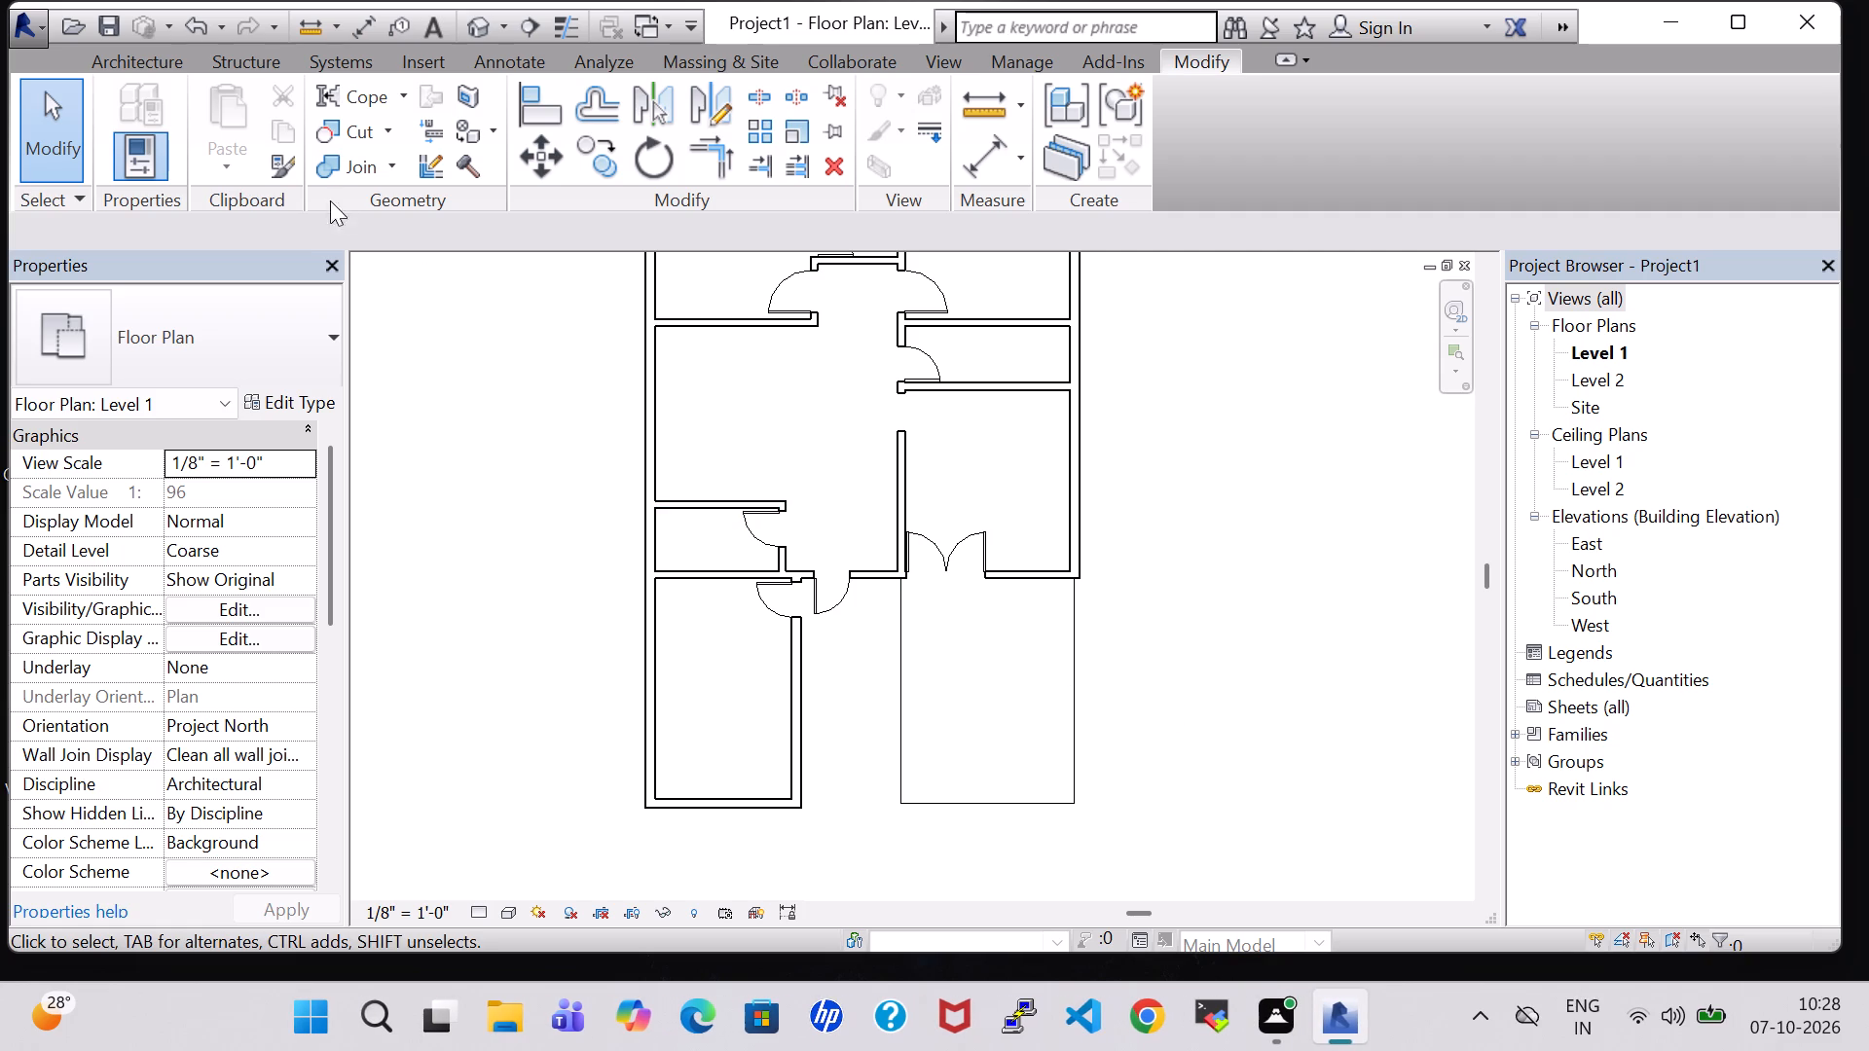
click(134, 65)
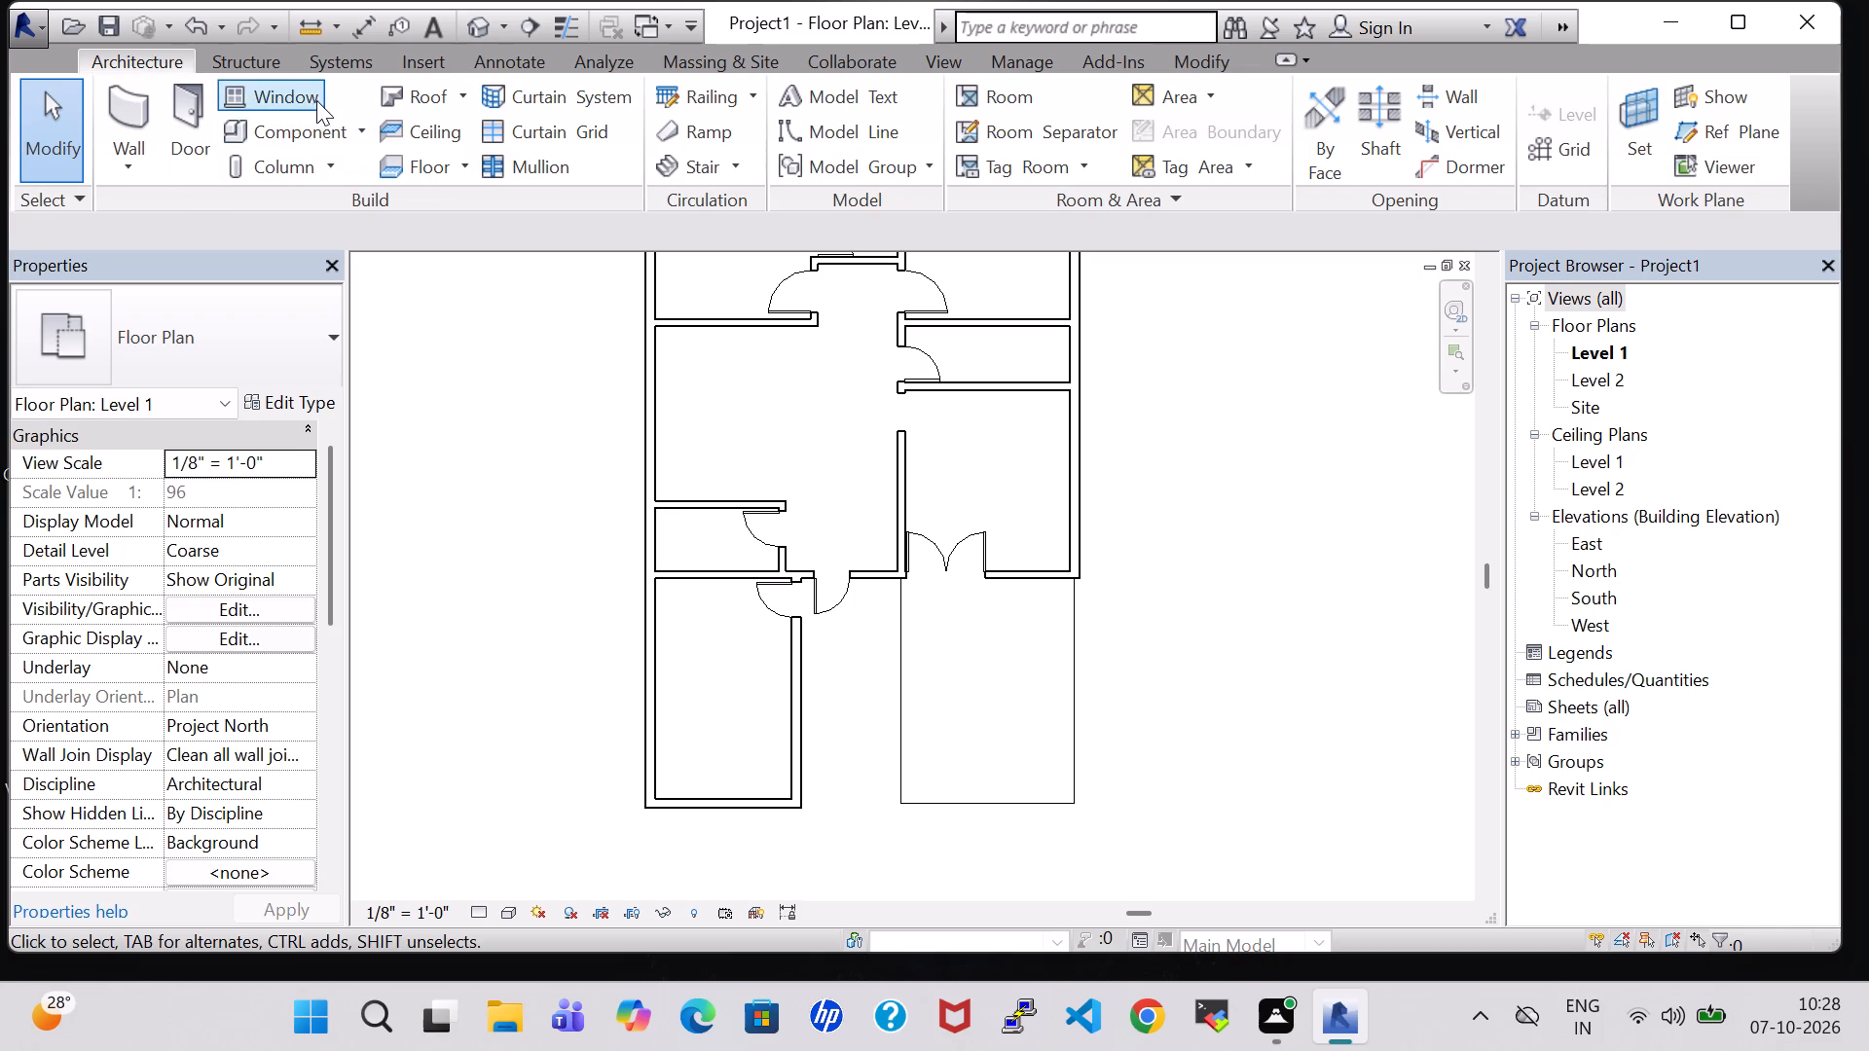
click(313, 99)
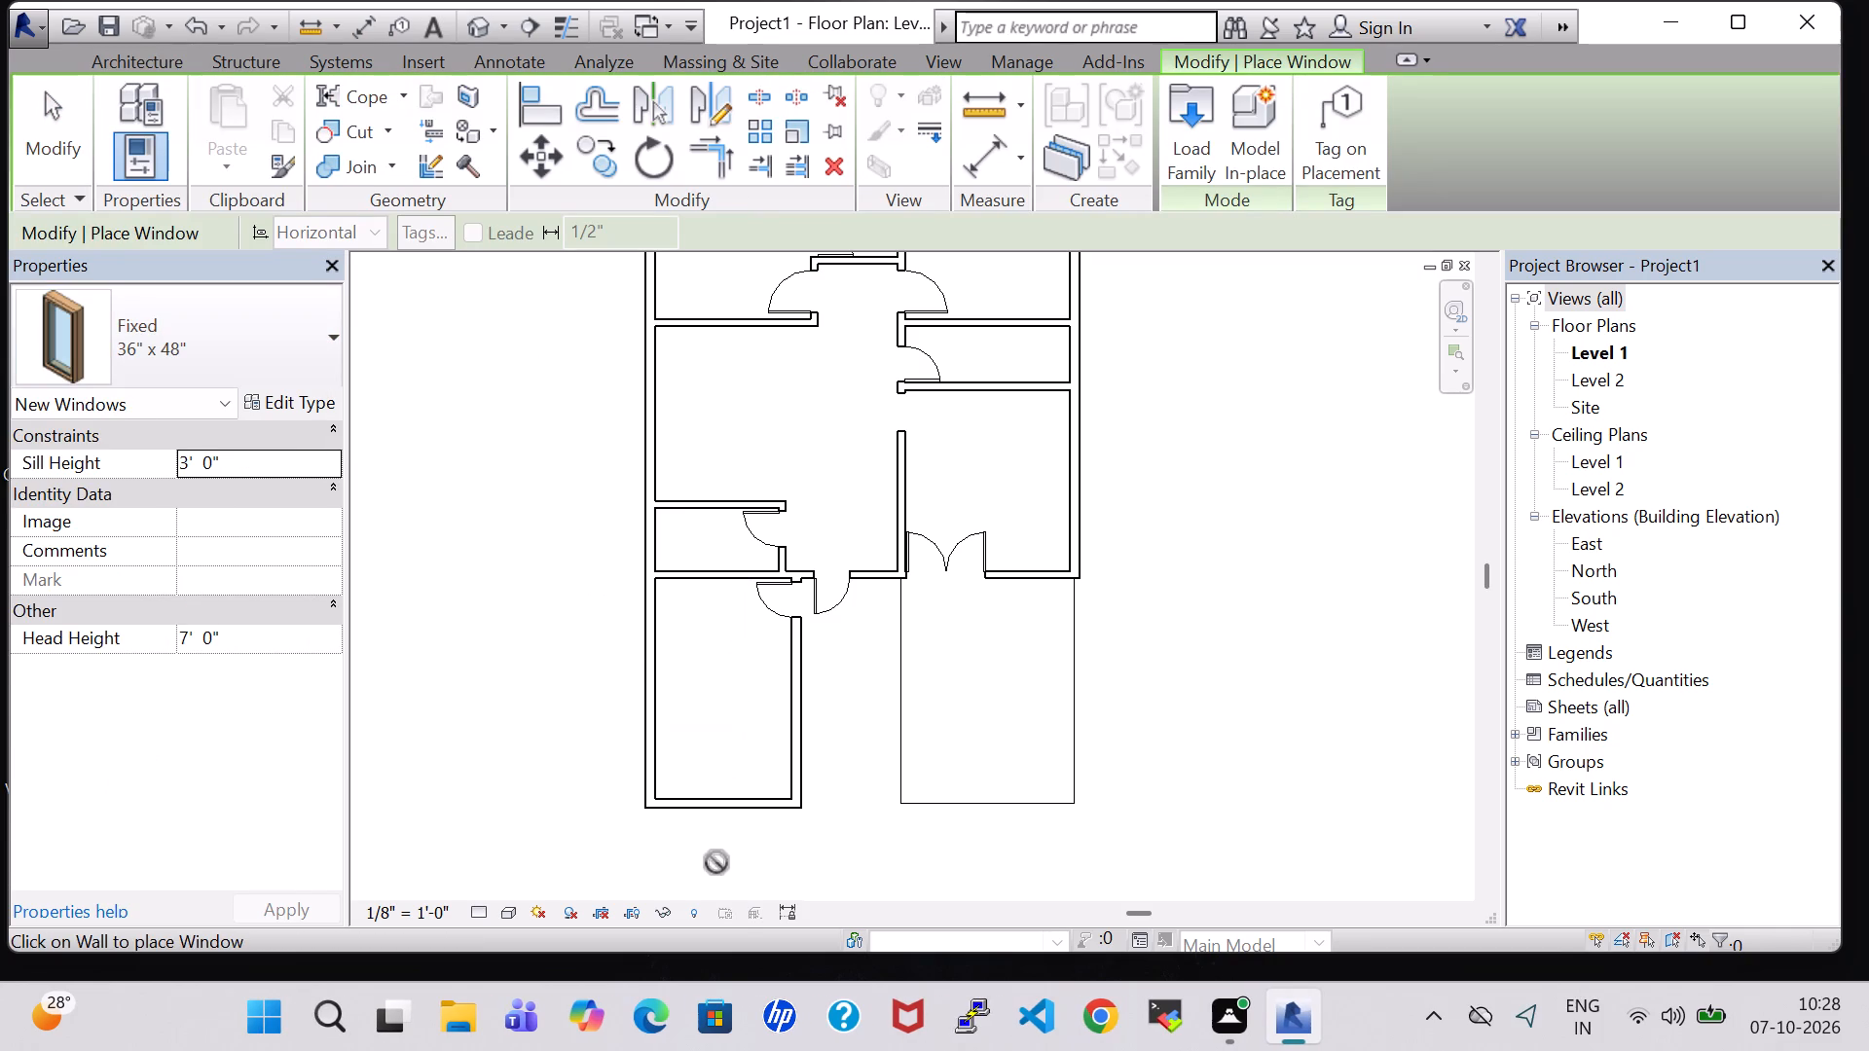
click(718, 808)
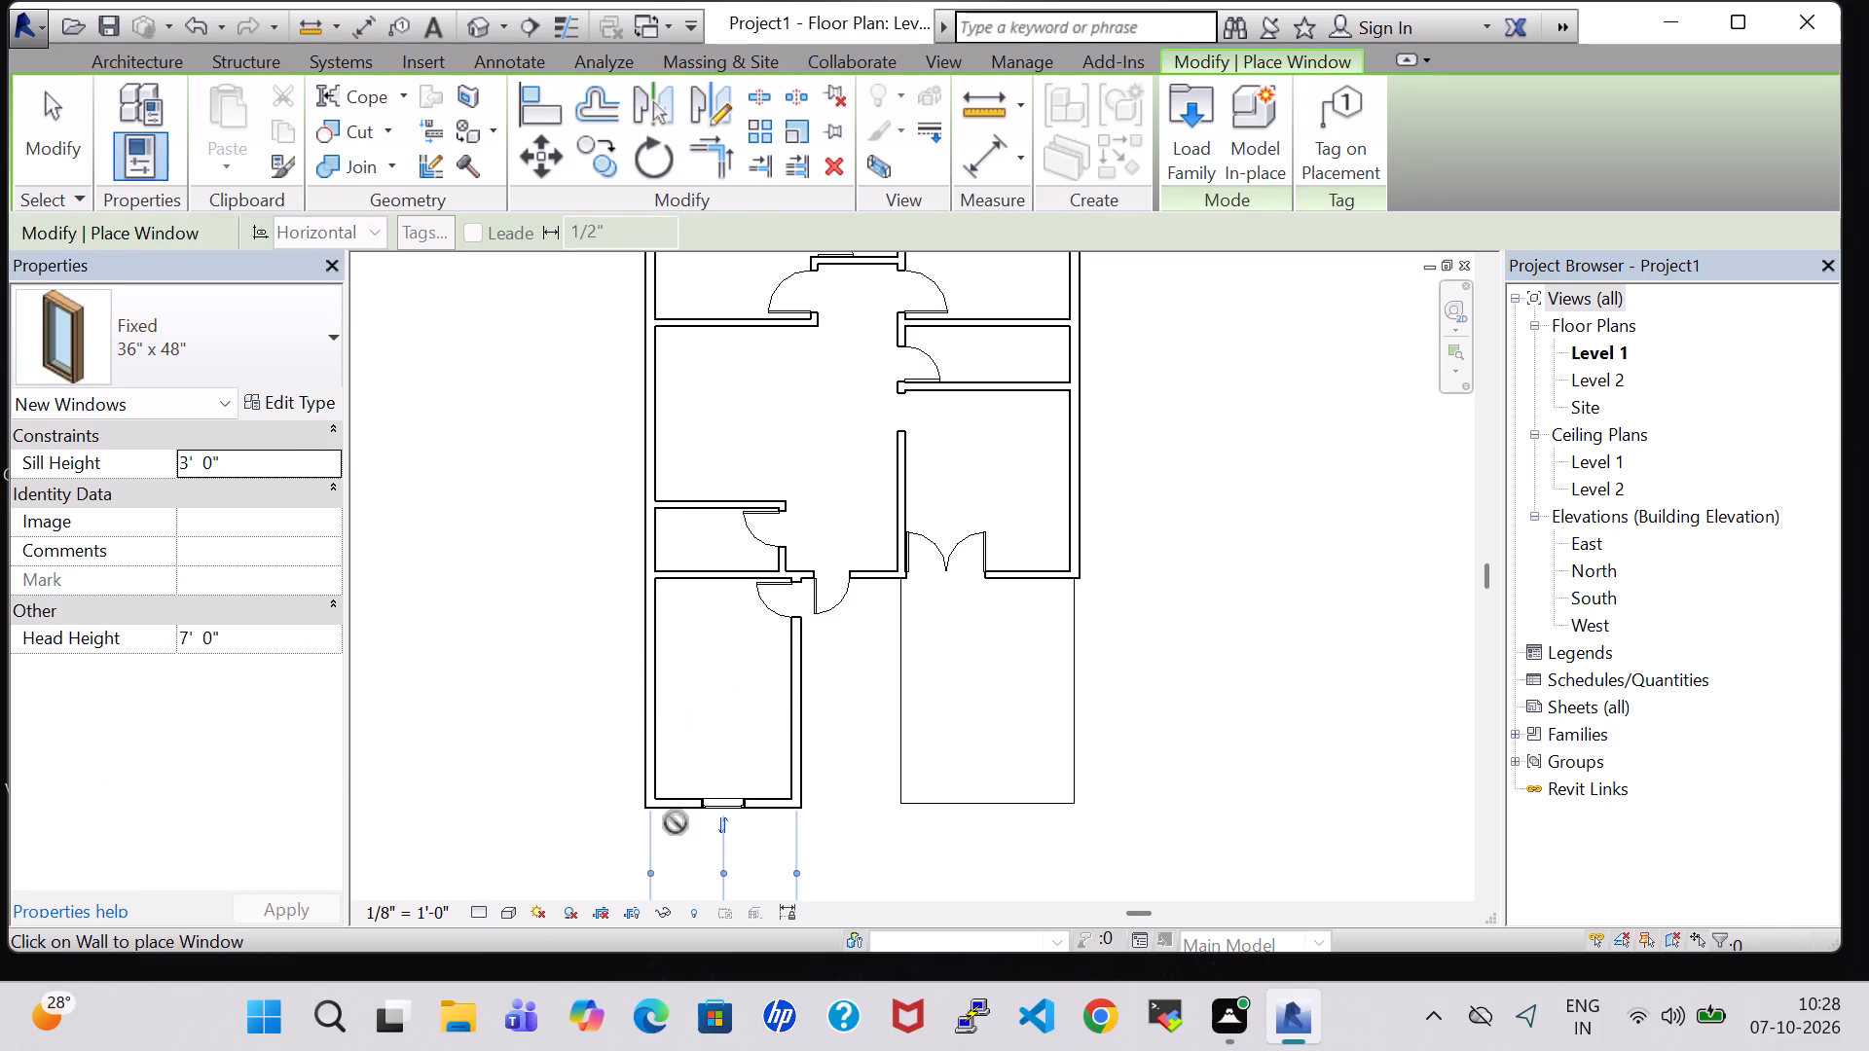
click(647, 681)
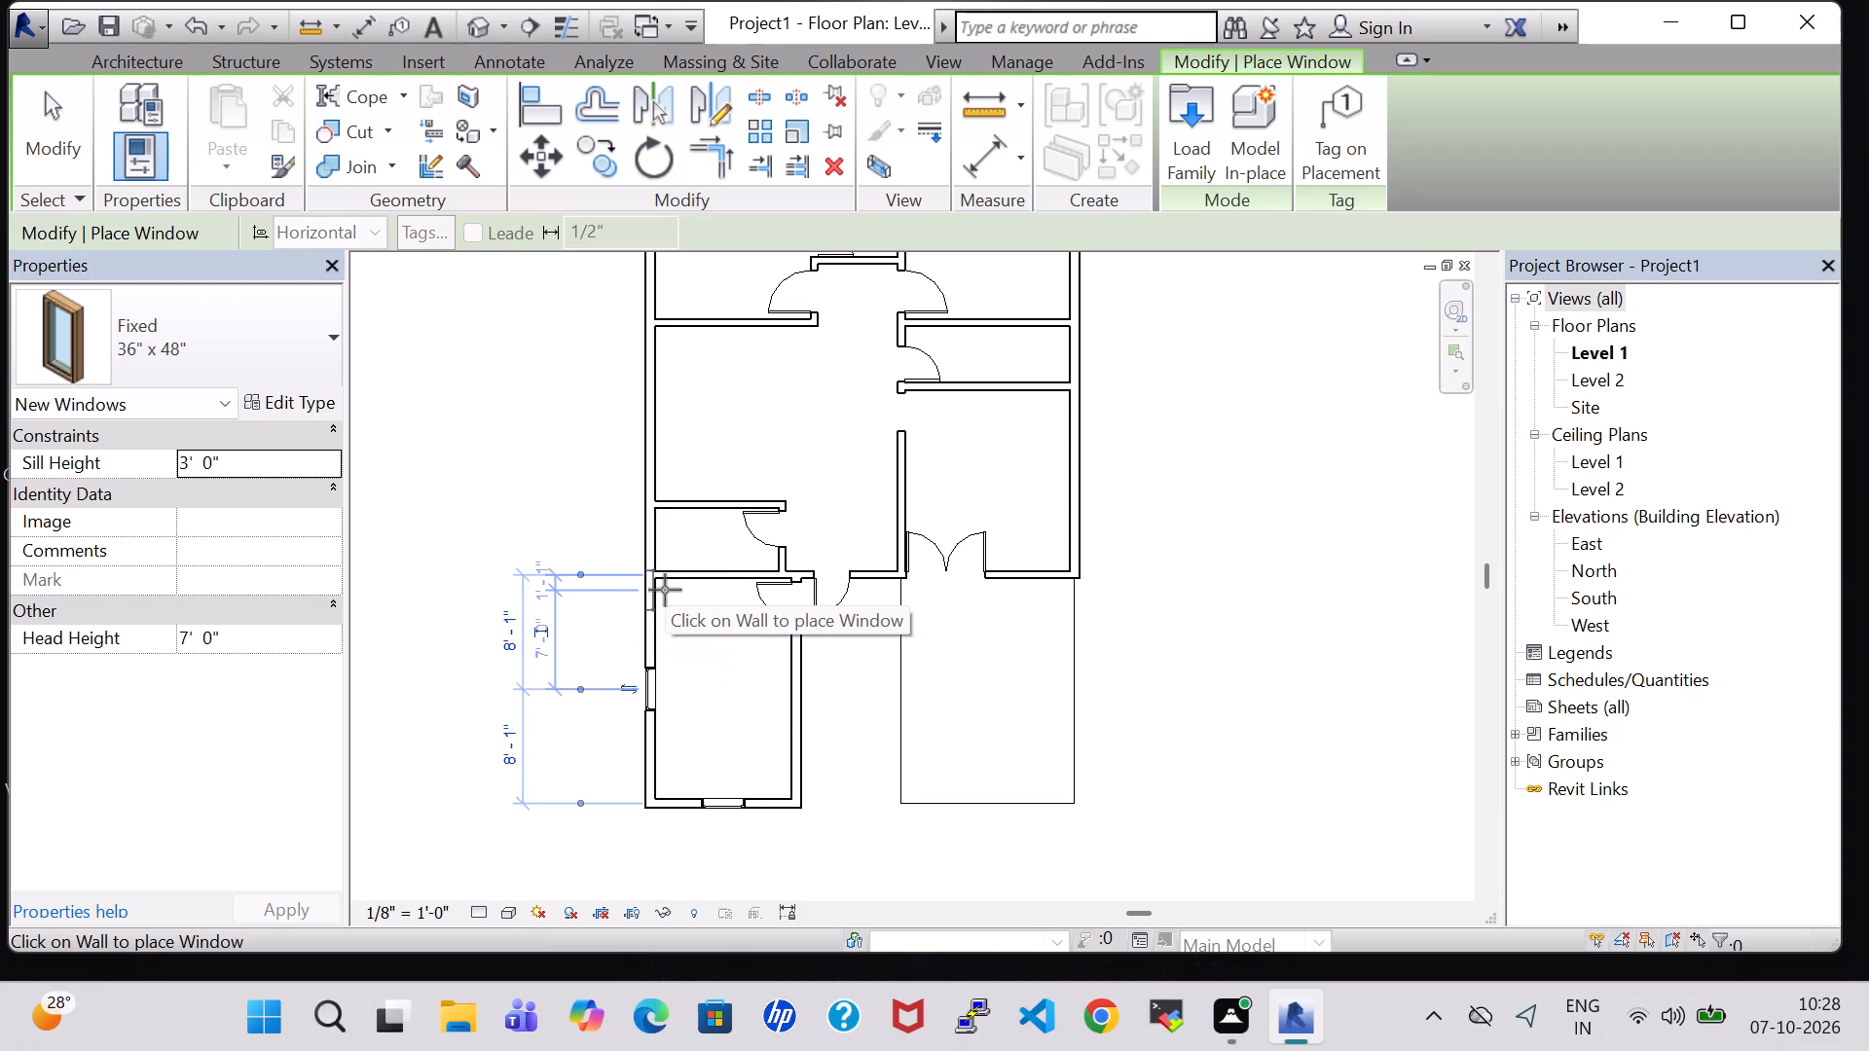
click(649, 408)
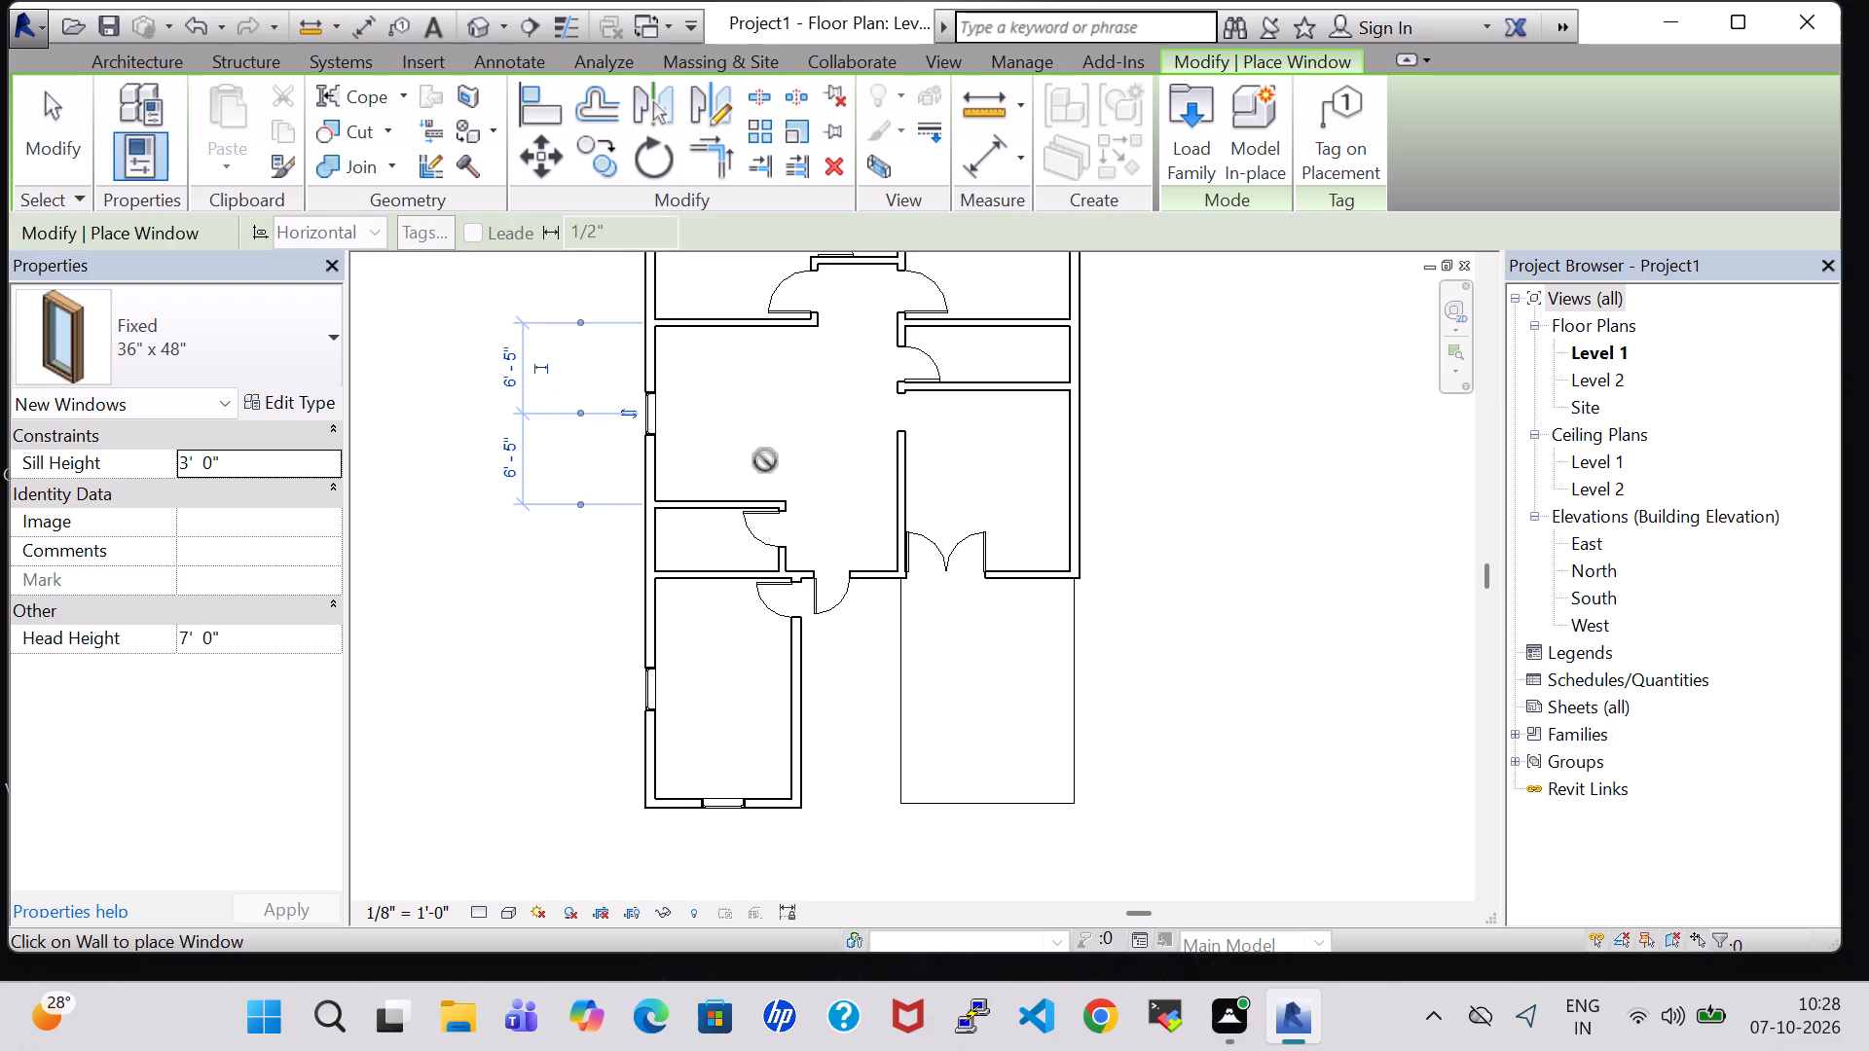
Place Fixed 36" x 48" windows centred in the northwest room's west and north walls and the northeast room's north and east walls.
middle_drag(765, 460, 930, 813)
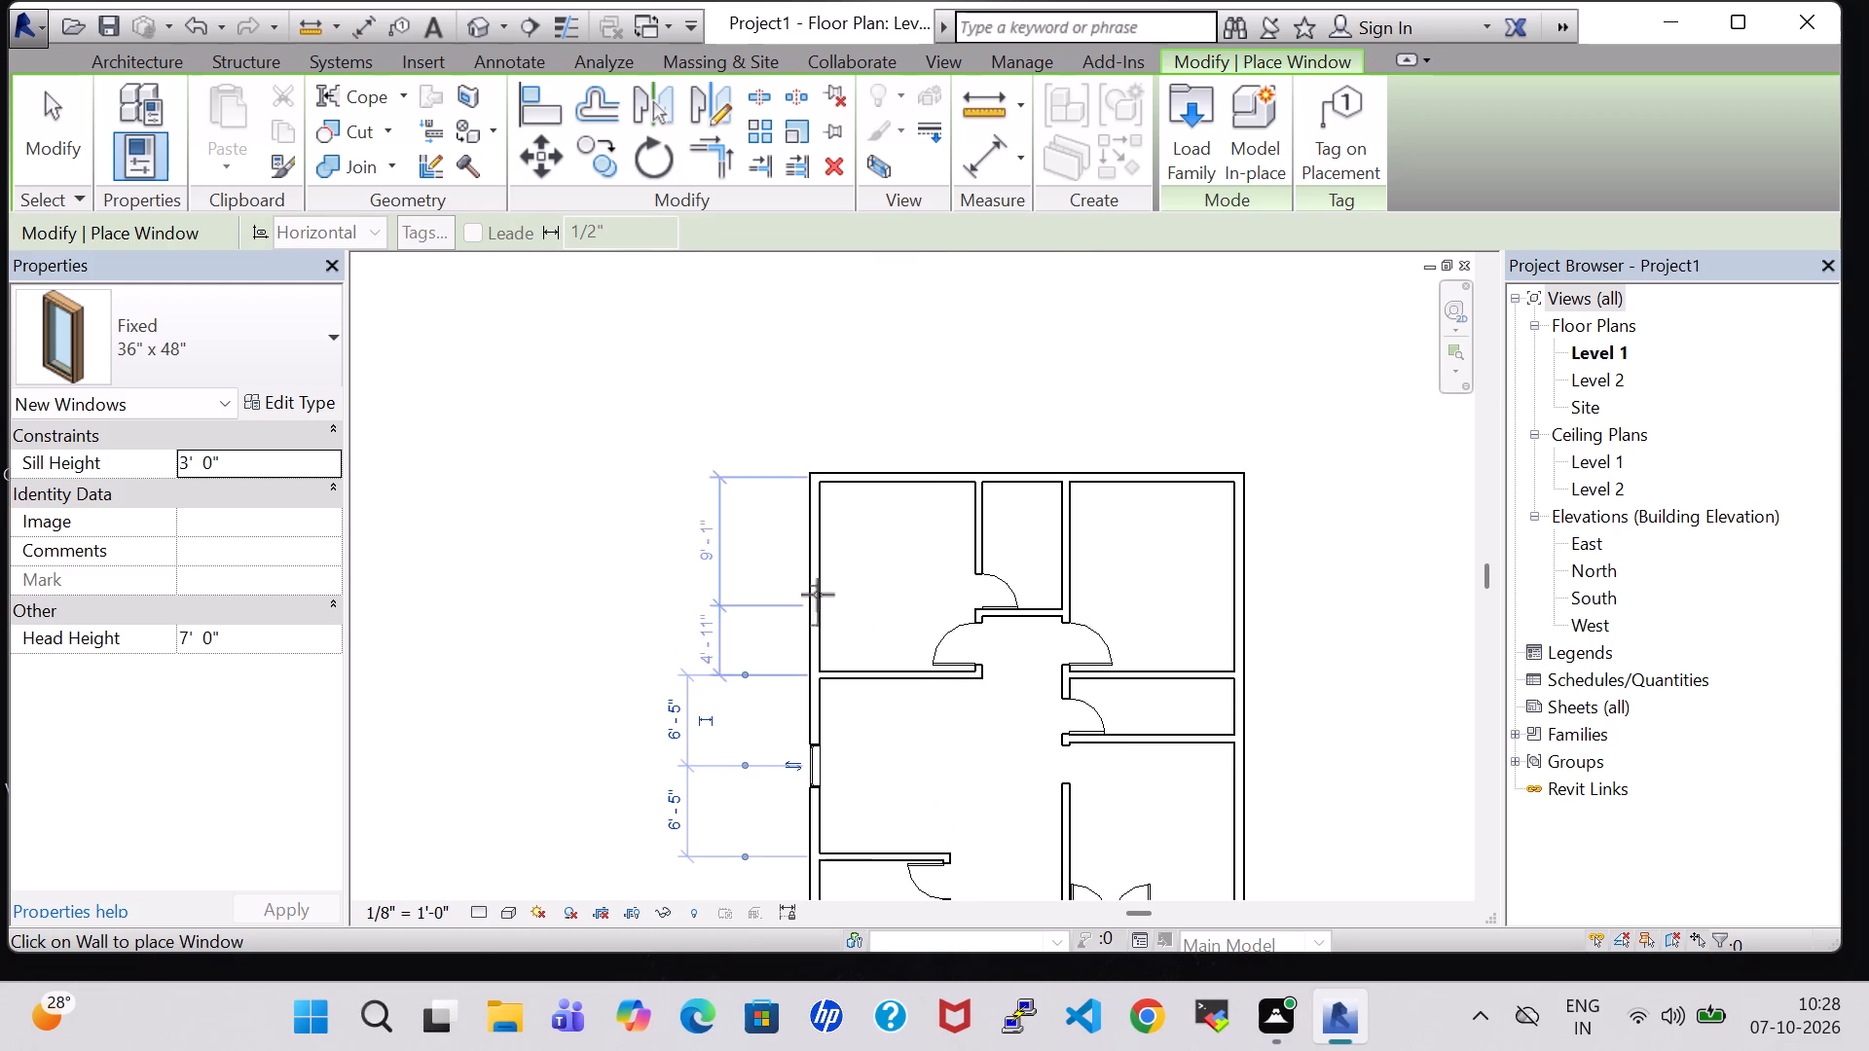
click(806, 566)
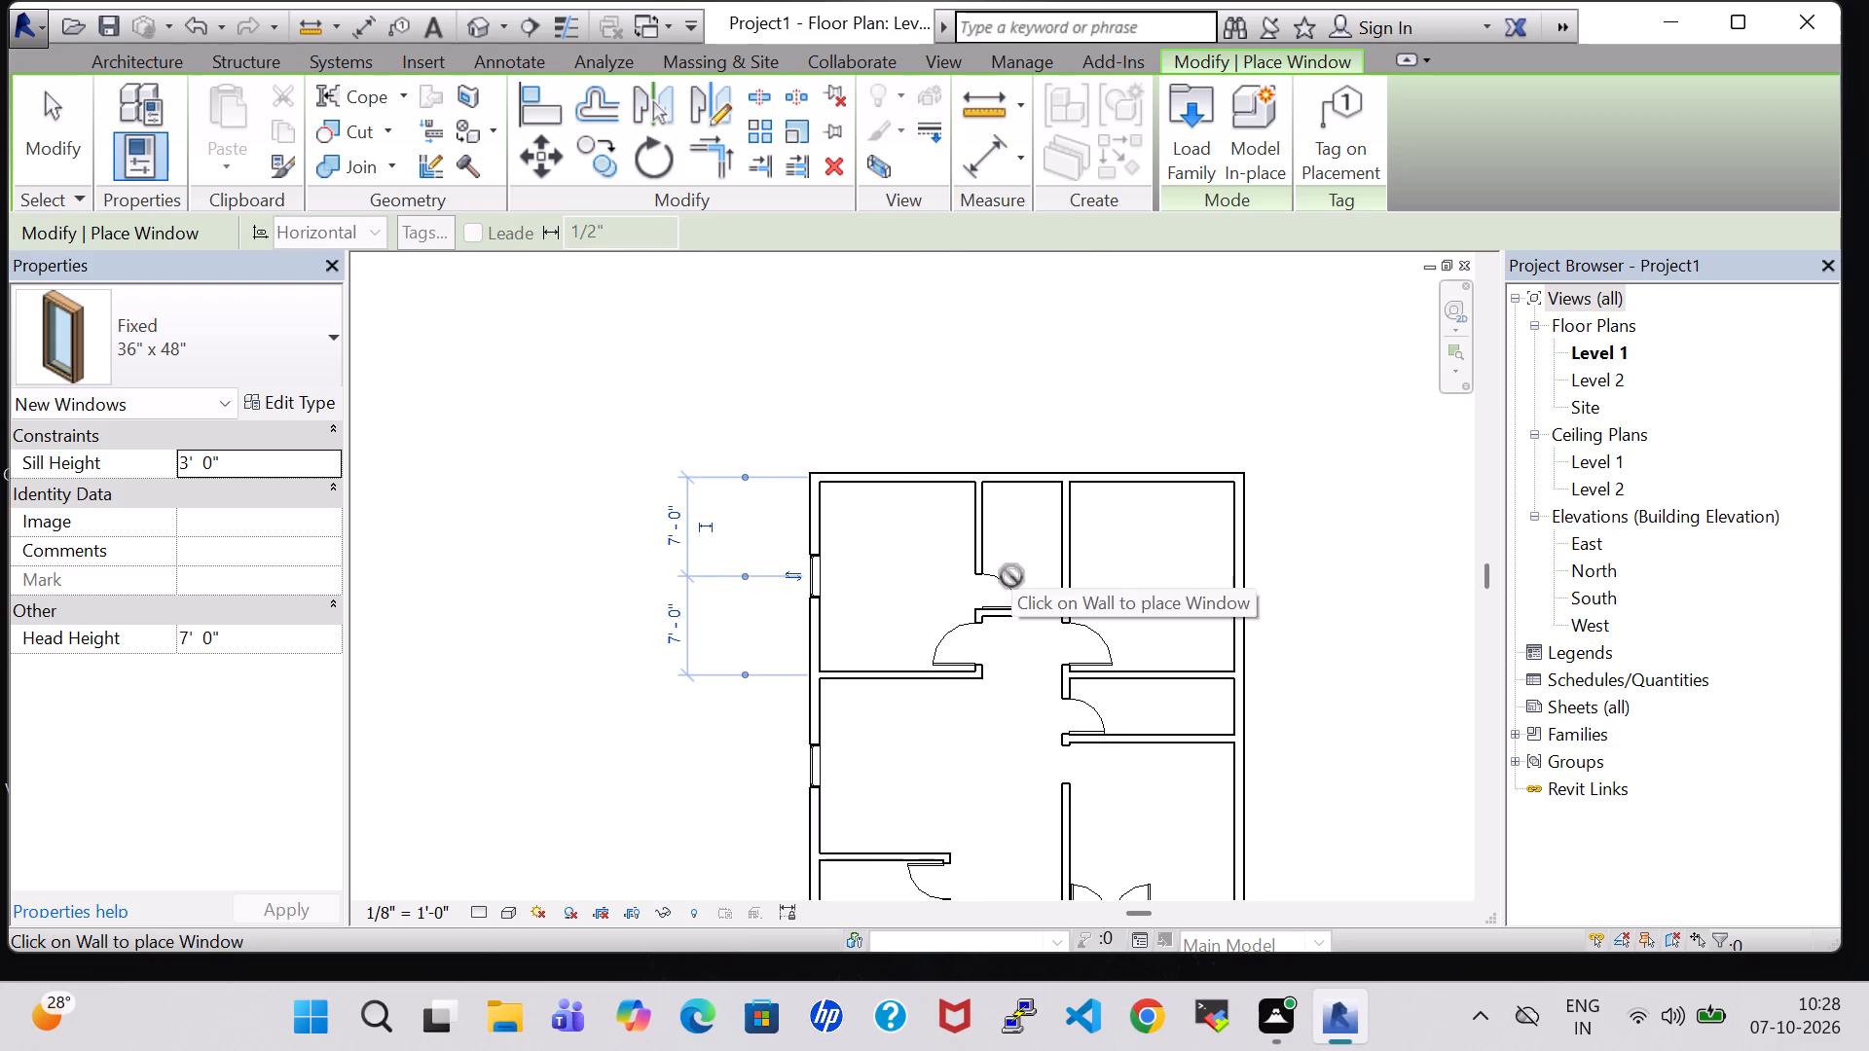
click(891, 476)
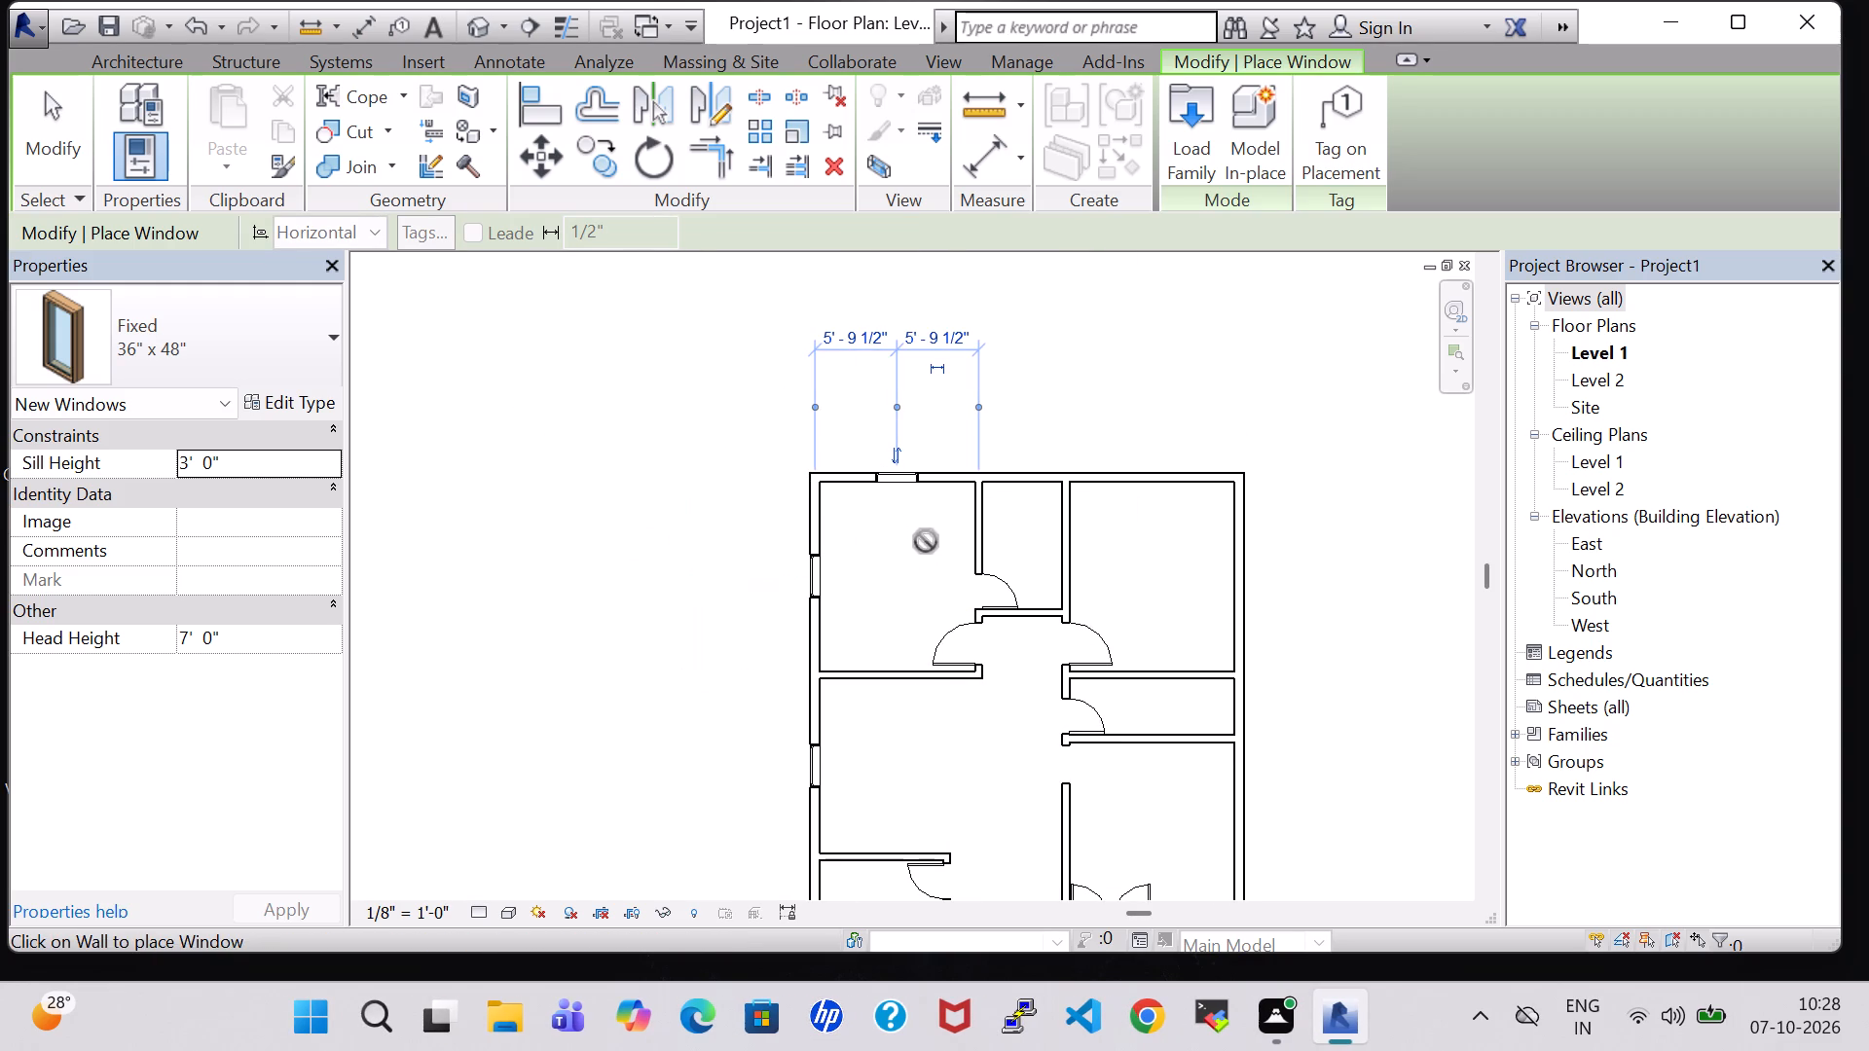
click(1148, 474)
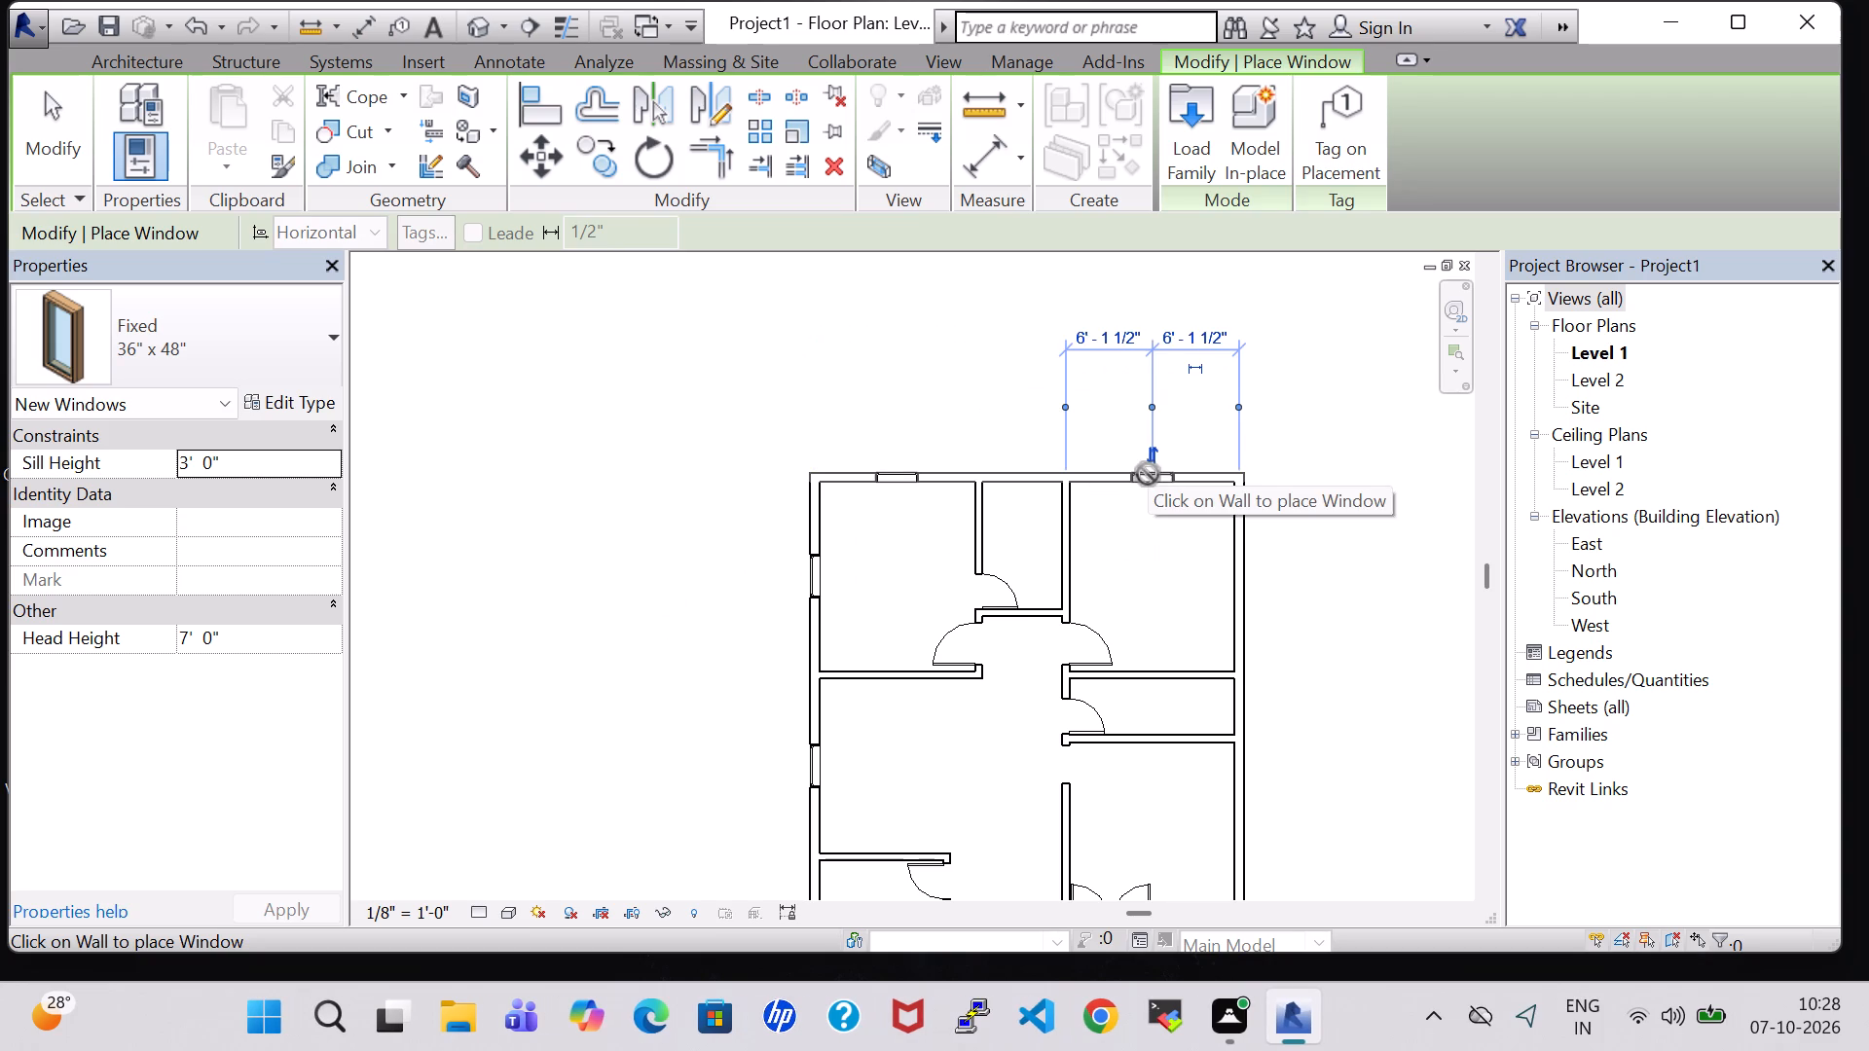
click(1248, 588)
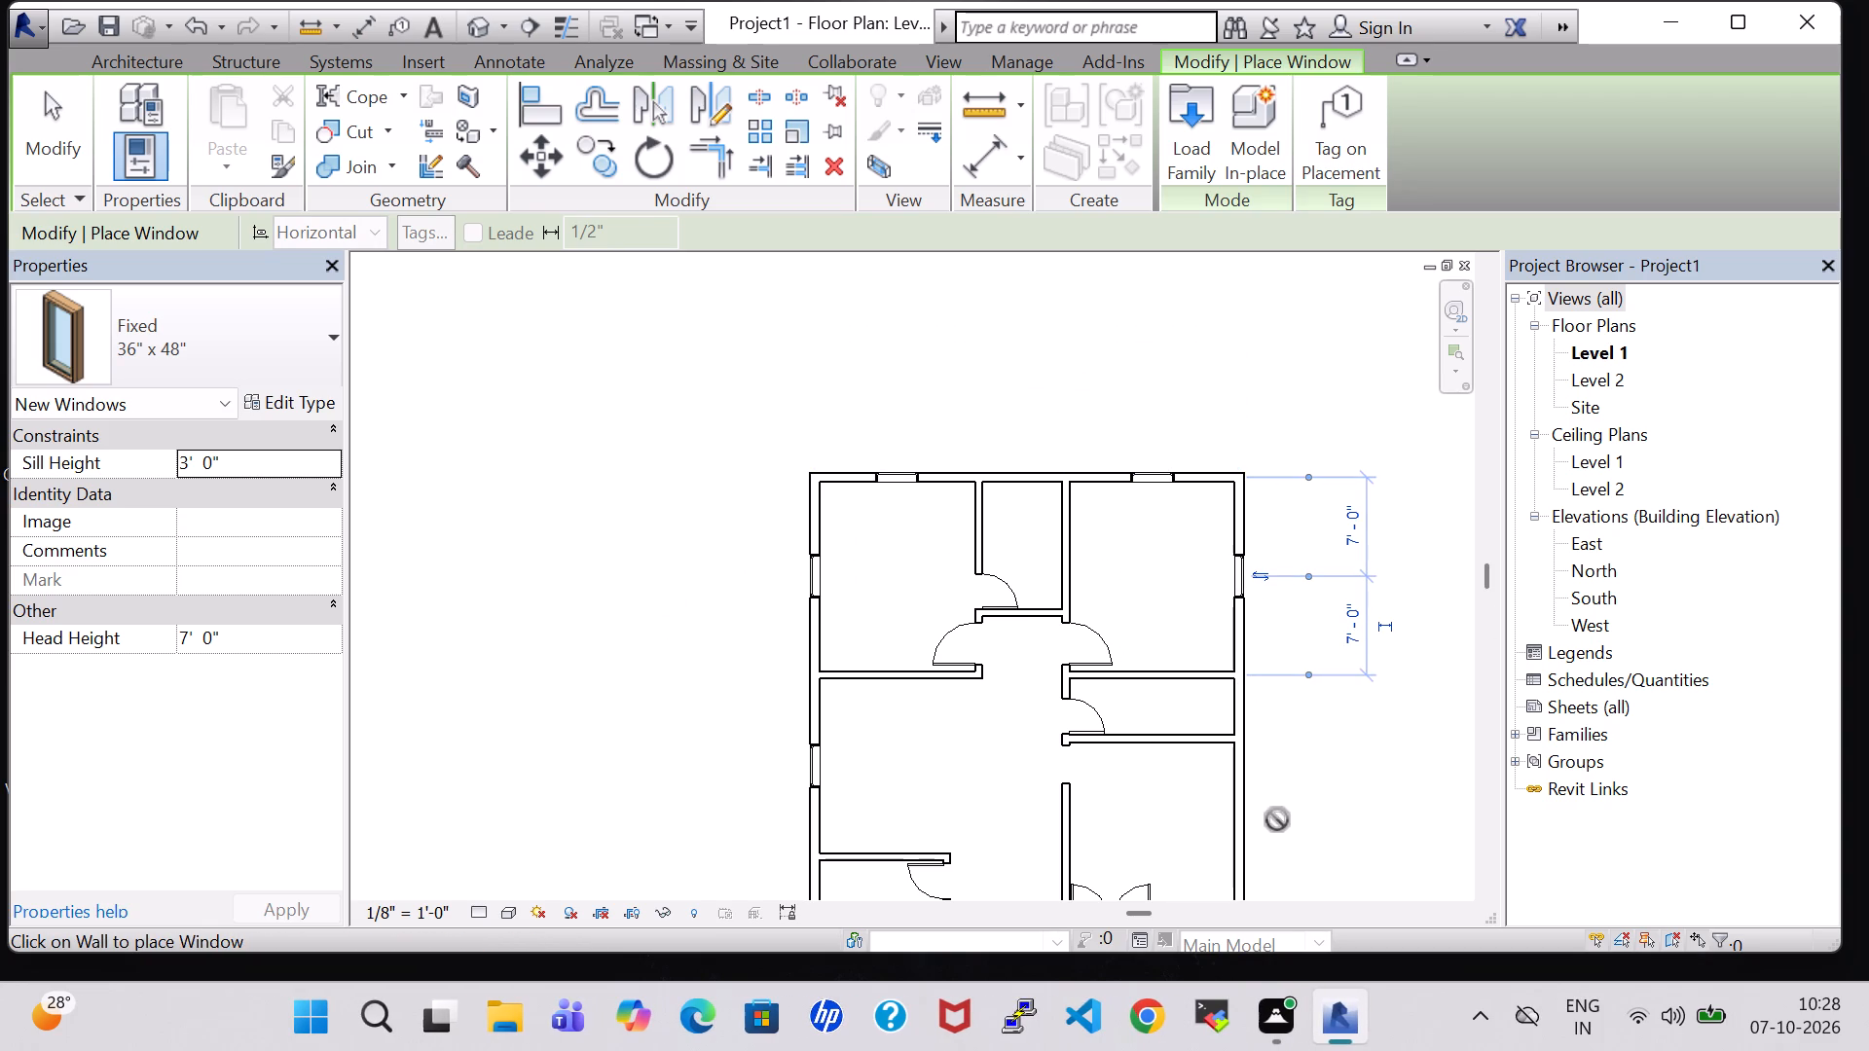
Place a Fixed 36" x 48" window in the large east room's east wall, centred about 5'-3" from its south wall.
click(1255, 852)
scroll(1255, 852, down, 2)
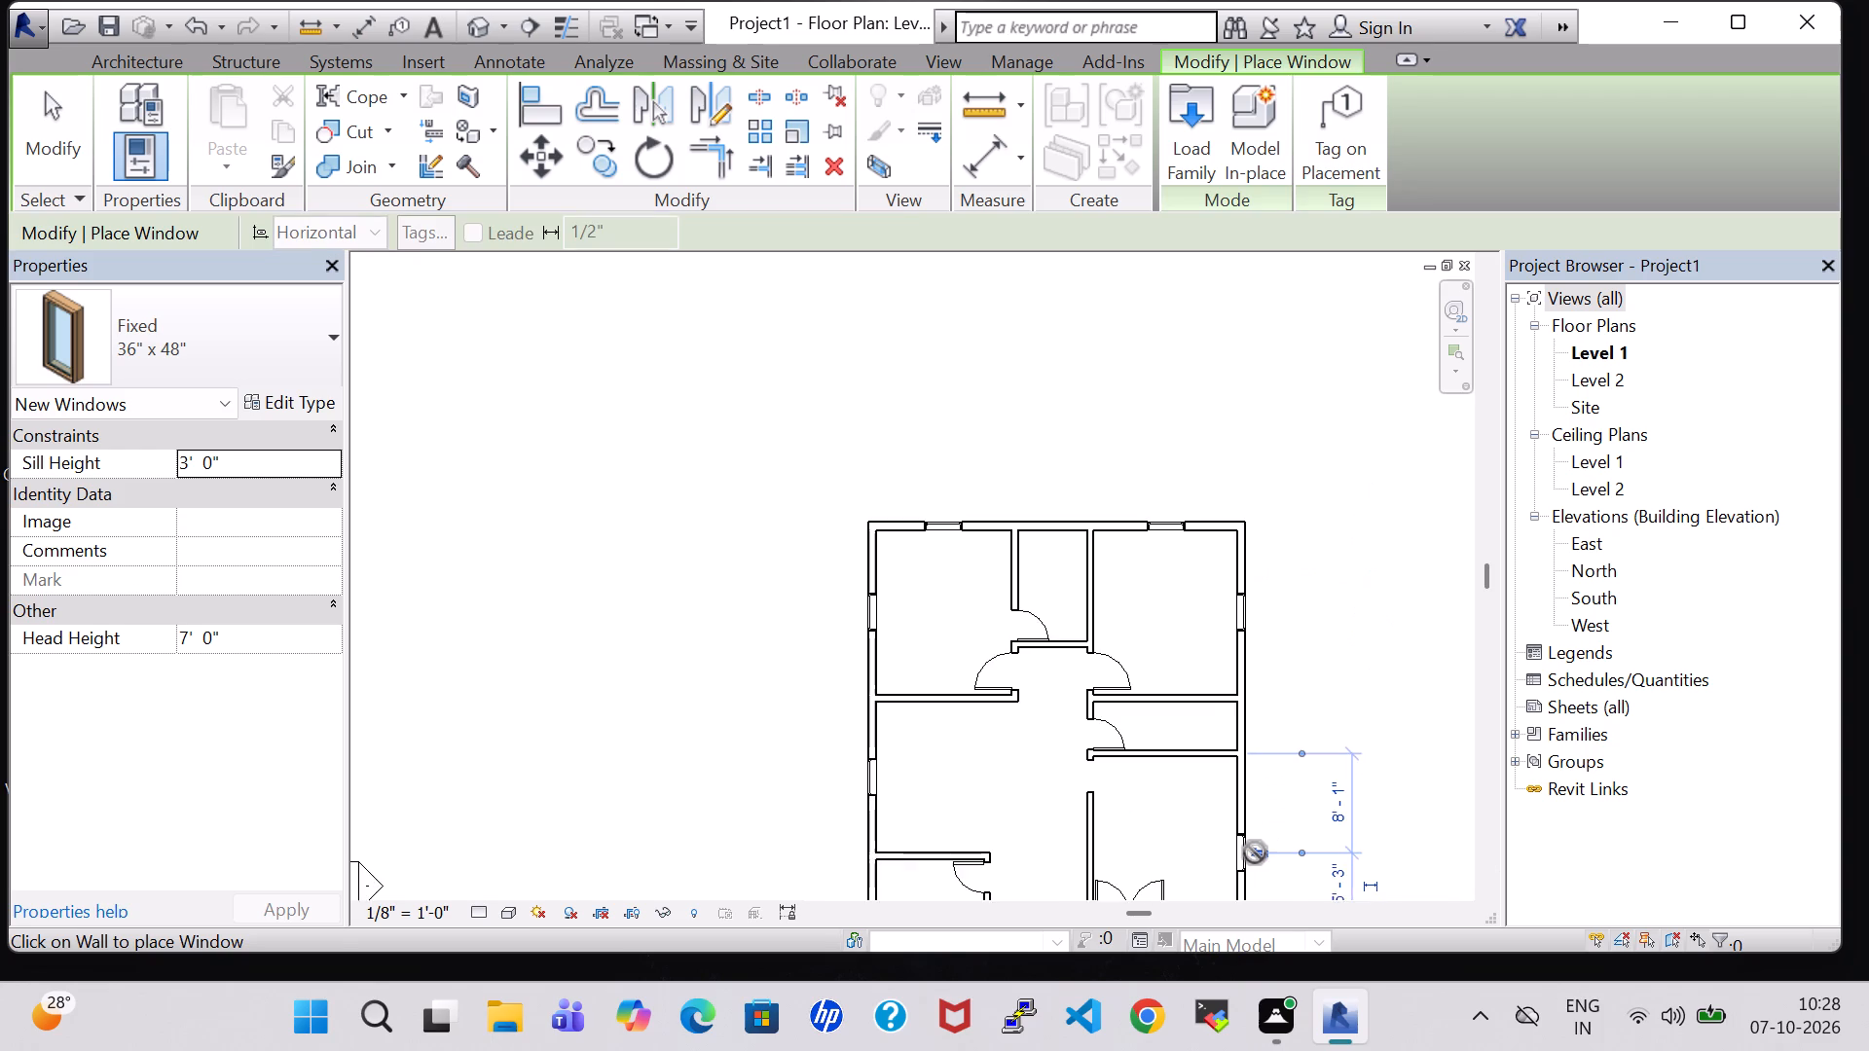
middle_drag(1255, 852, 1181, 541)
scroll(1202, 686, up, 1)
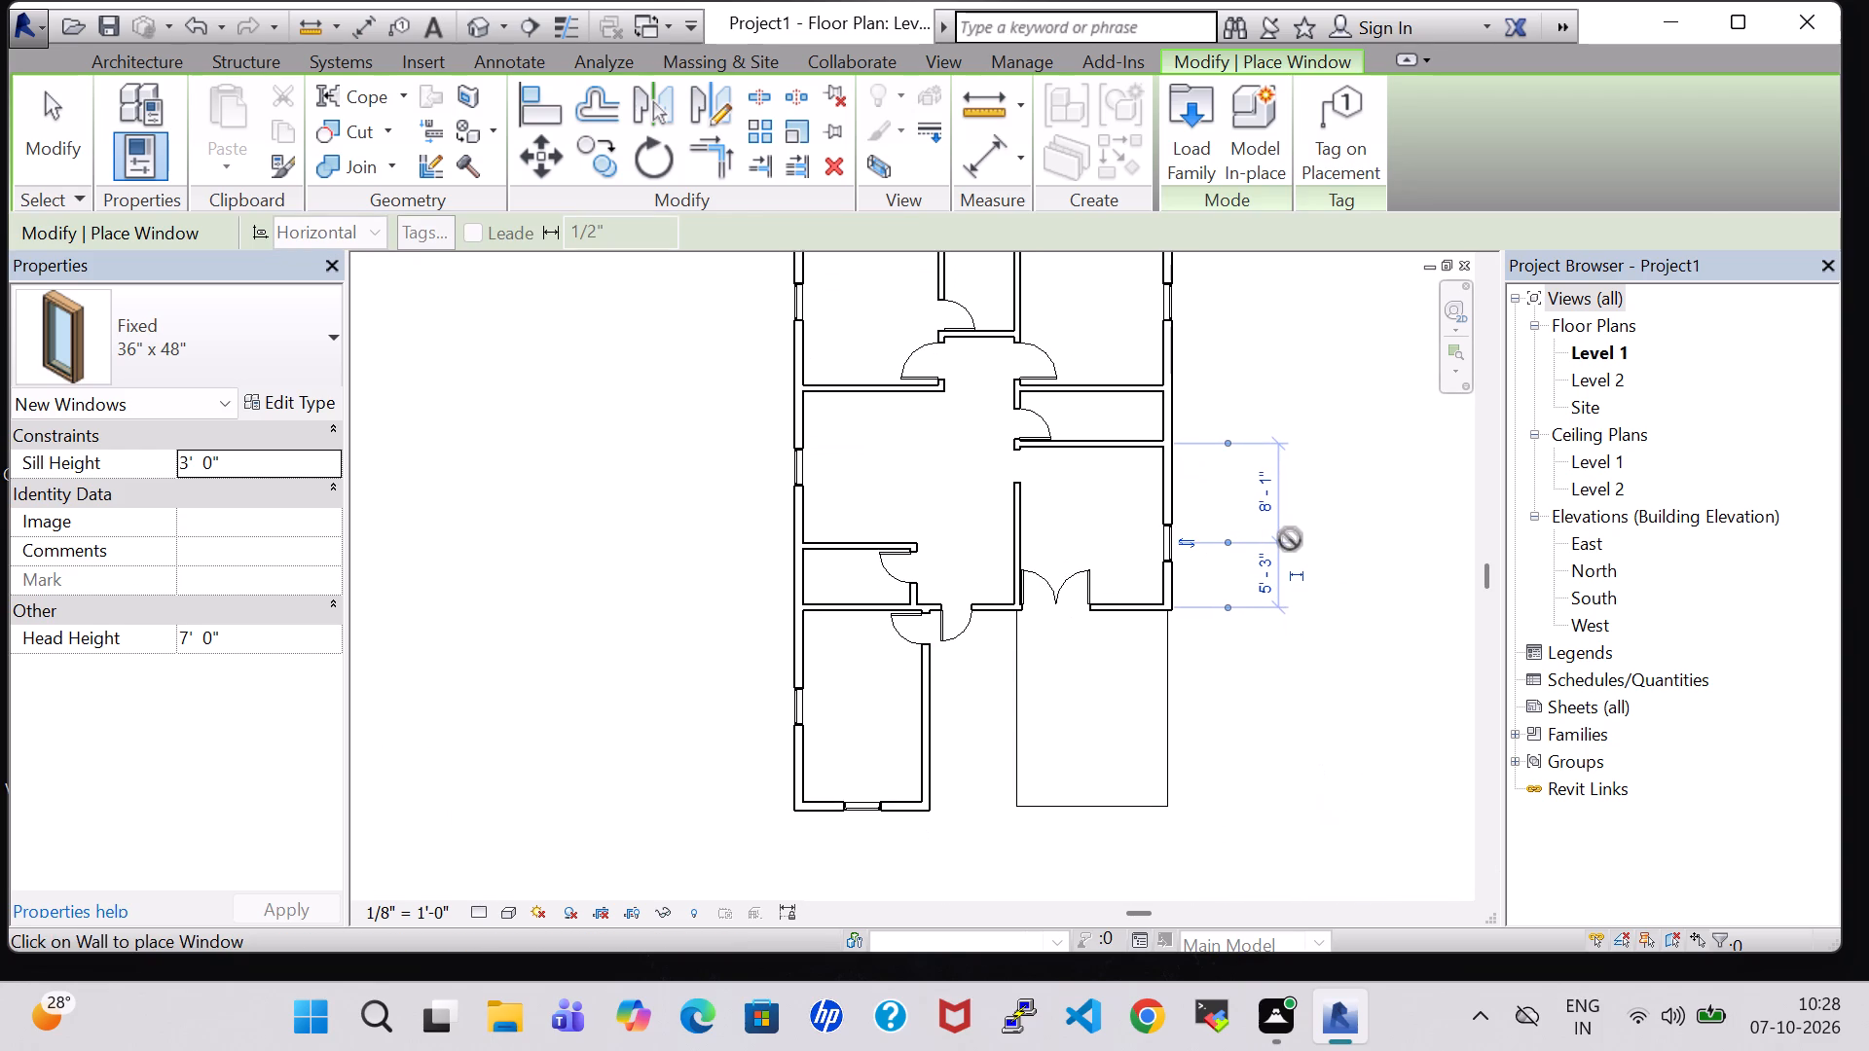
key(Escape)
key(Escape)
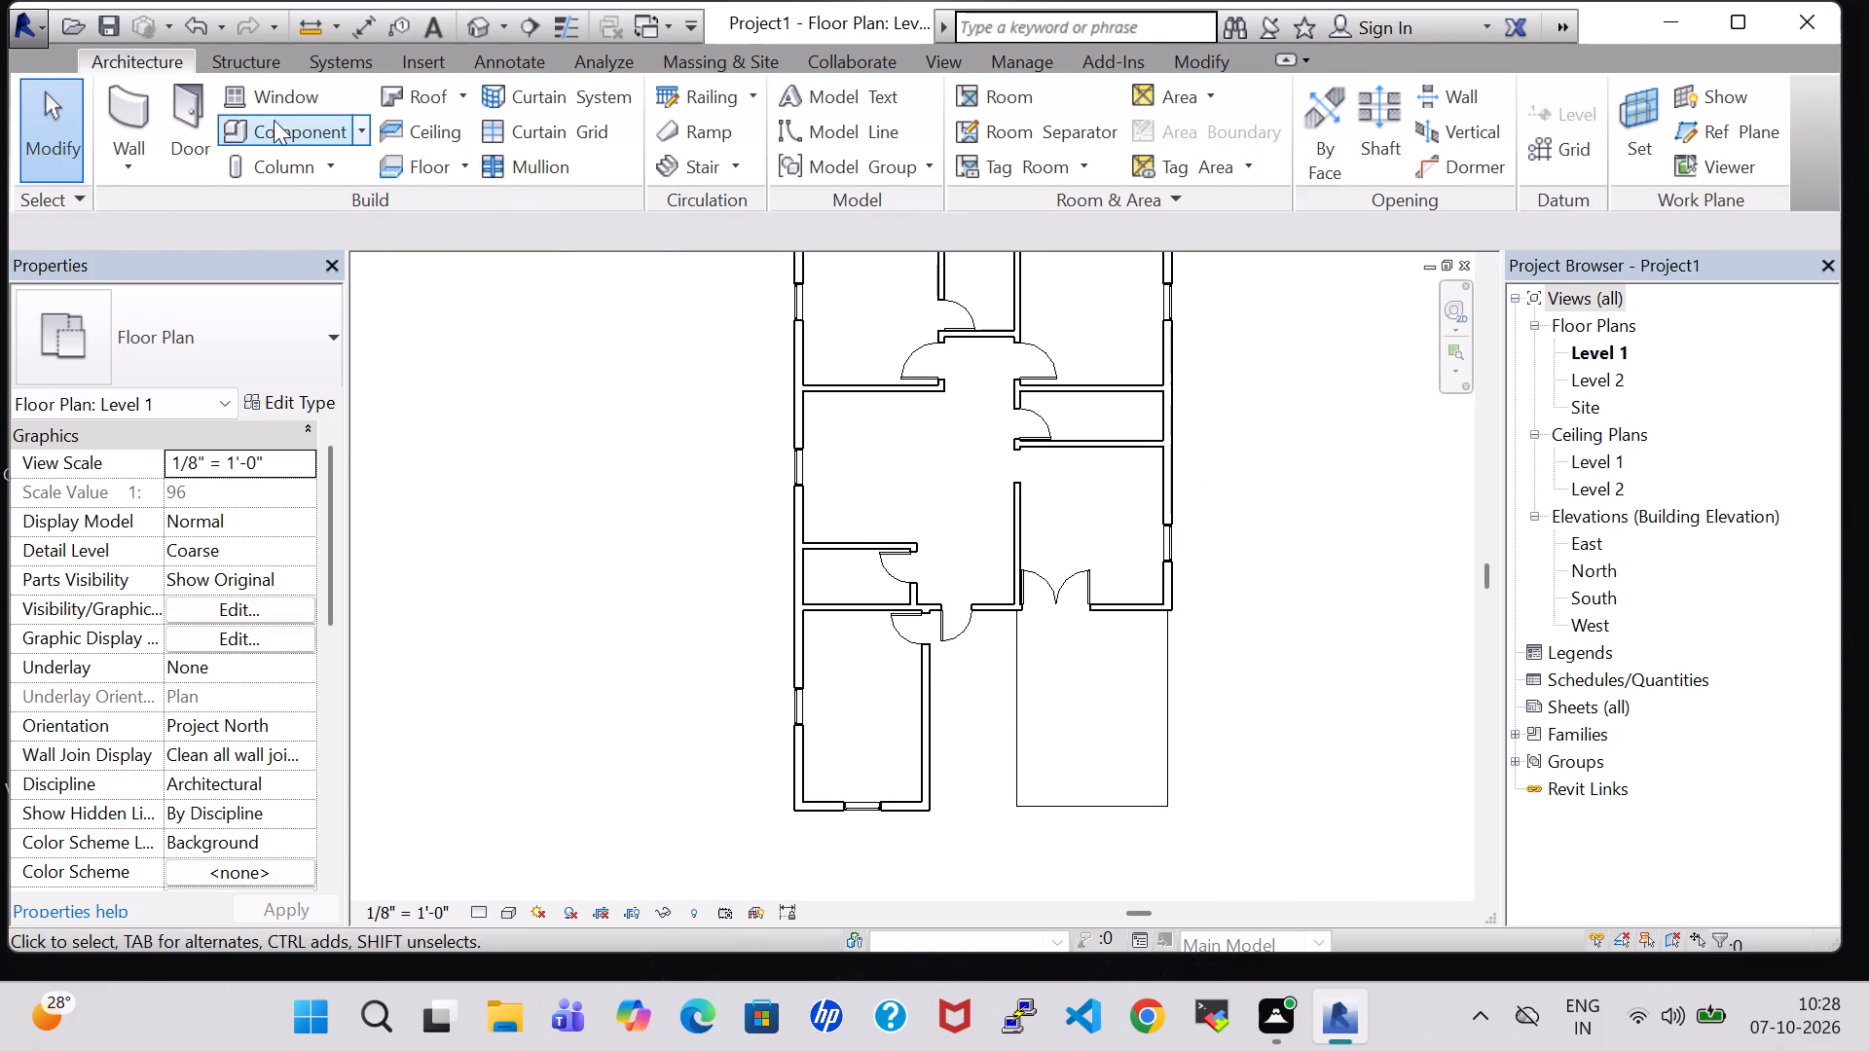
Load the Transom with Trim window family from the US Imperial Windows library.
click(282, 103)
click(1214, 141)
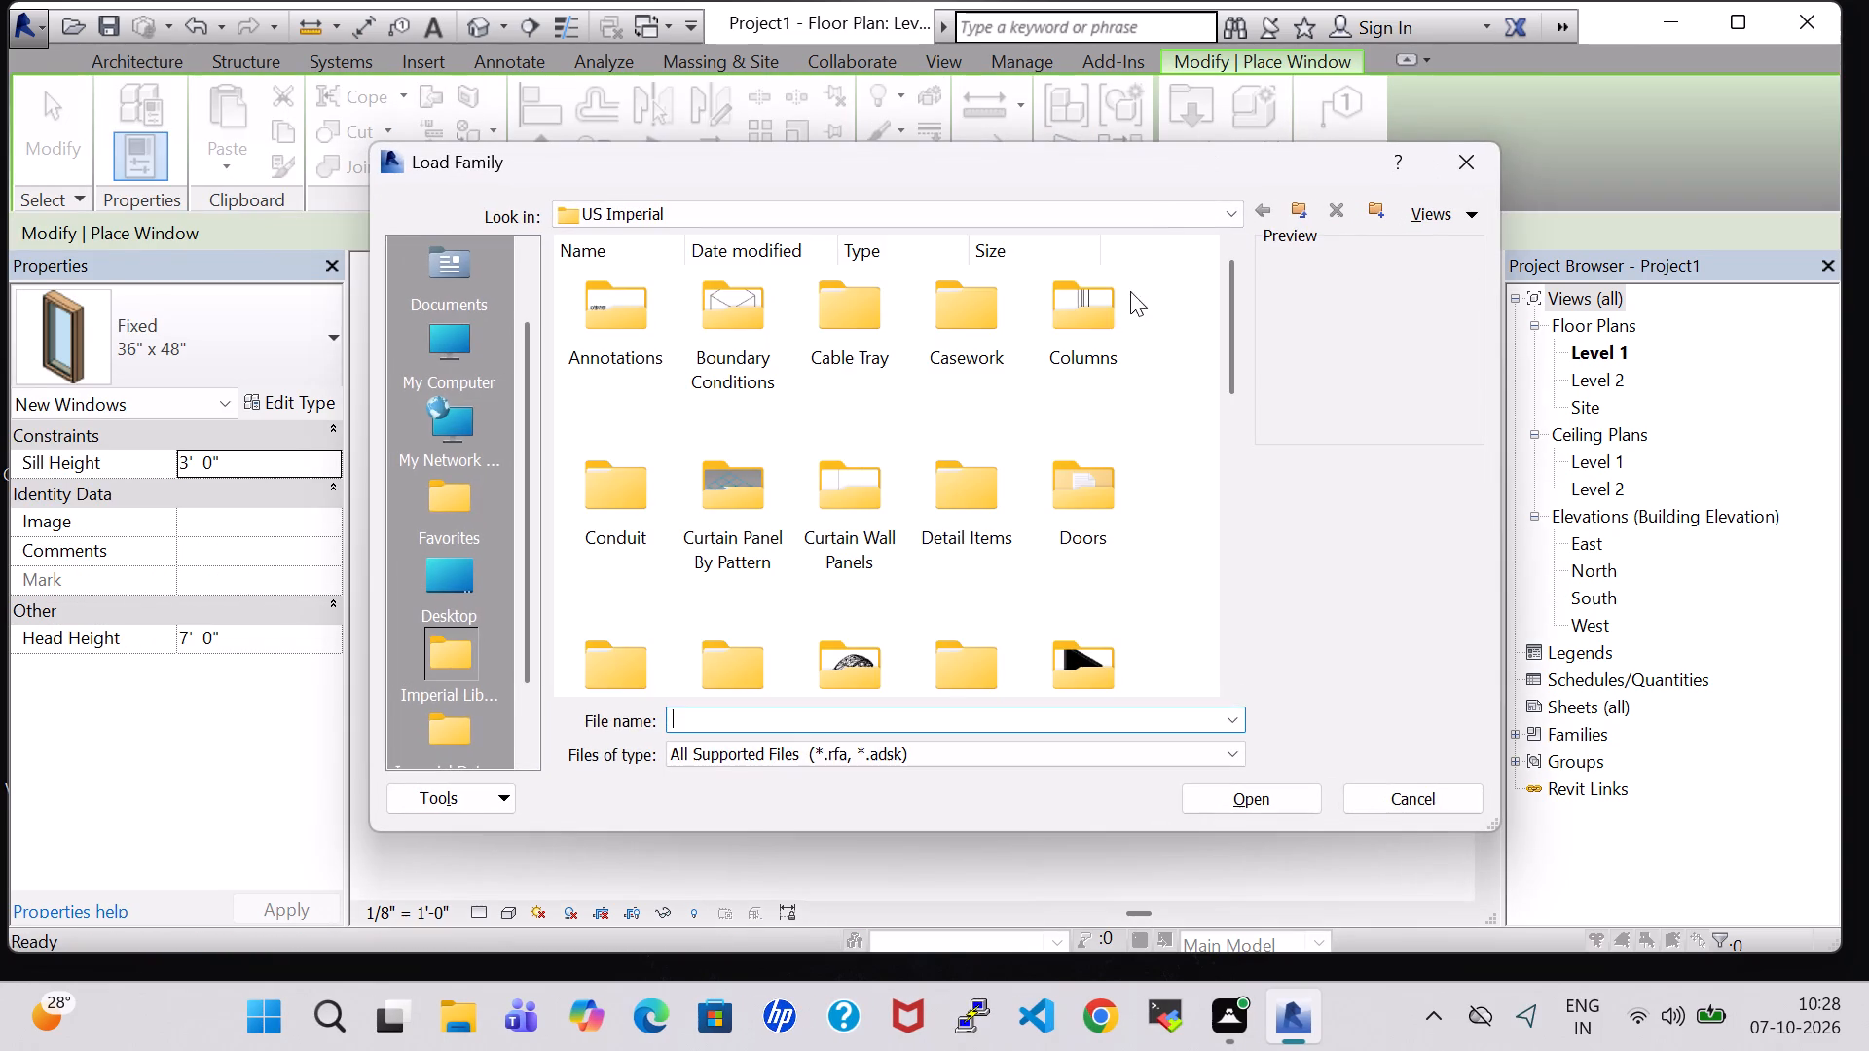
click(1089, 511)
key(w)
double_click(884, 596)
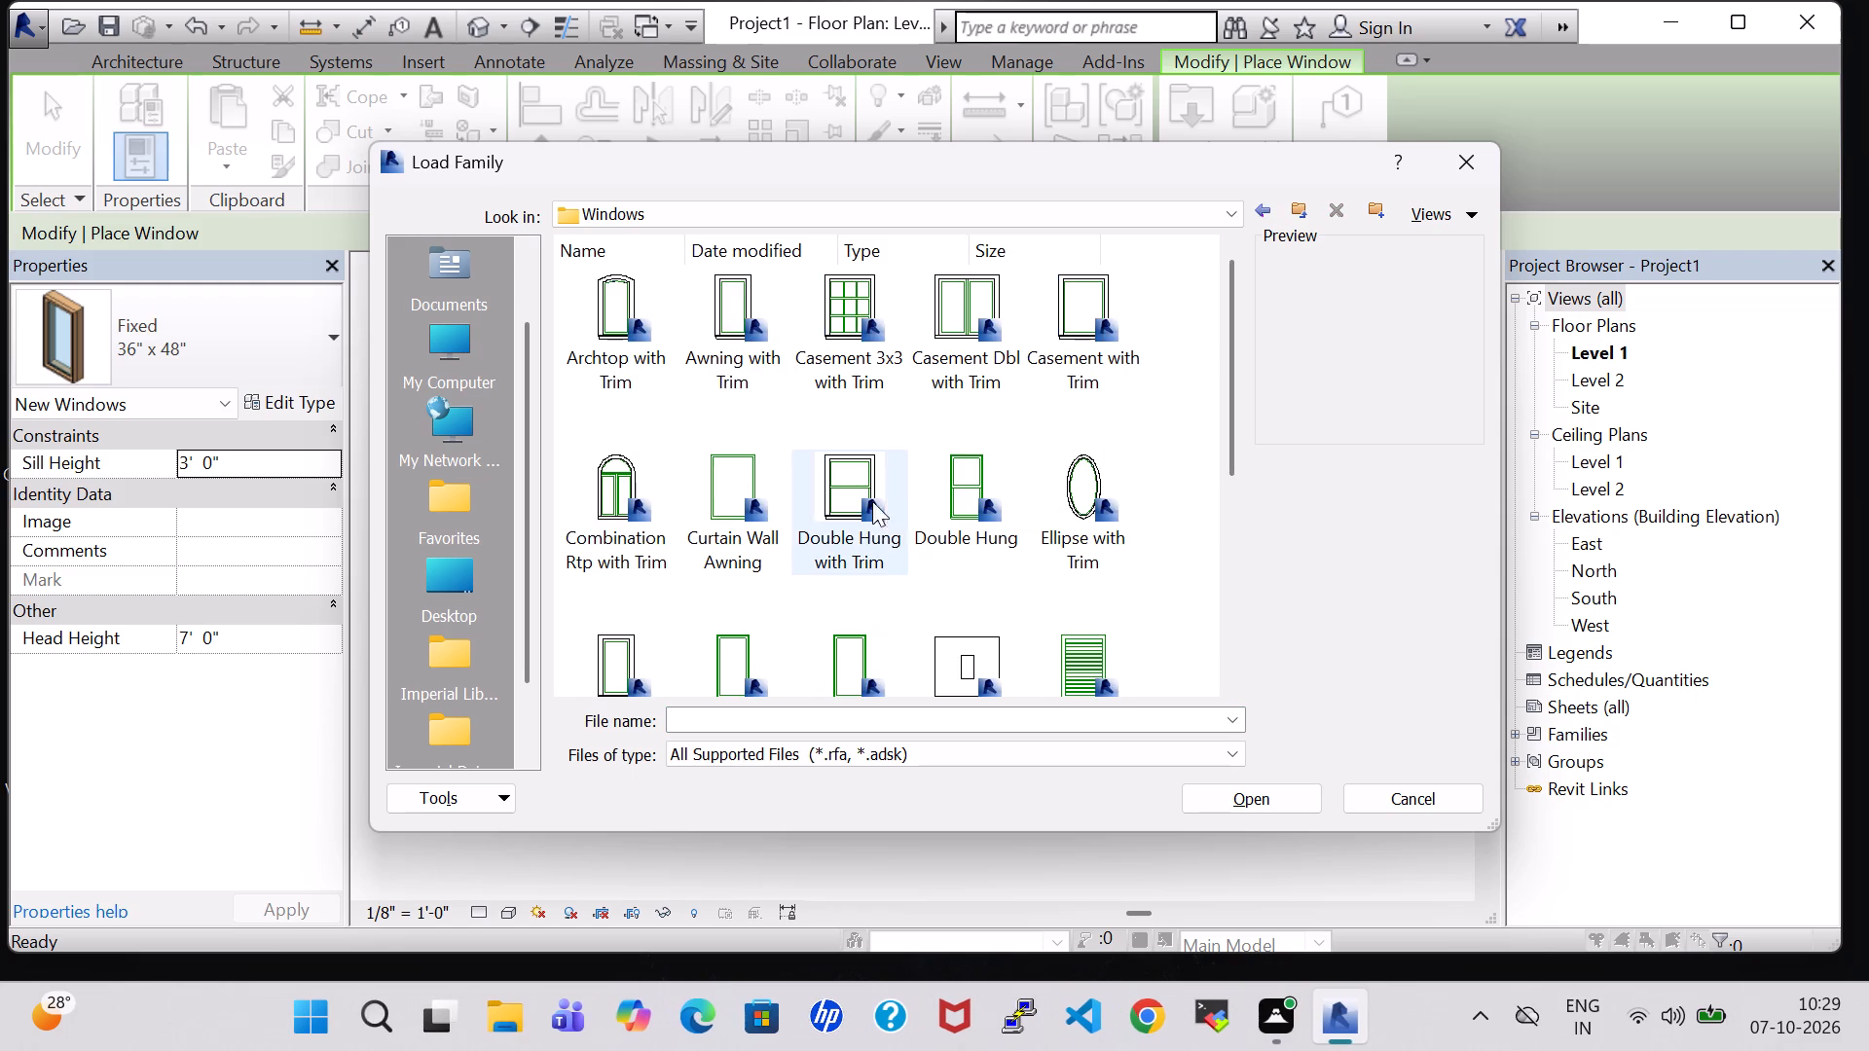
scroll(912, 484, down, 1)
click(948, 578)
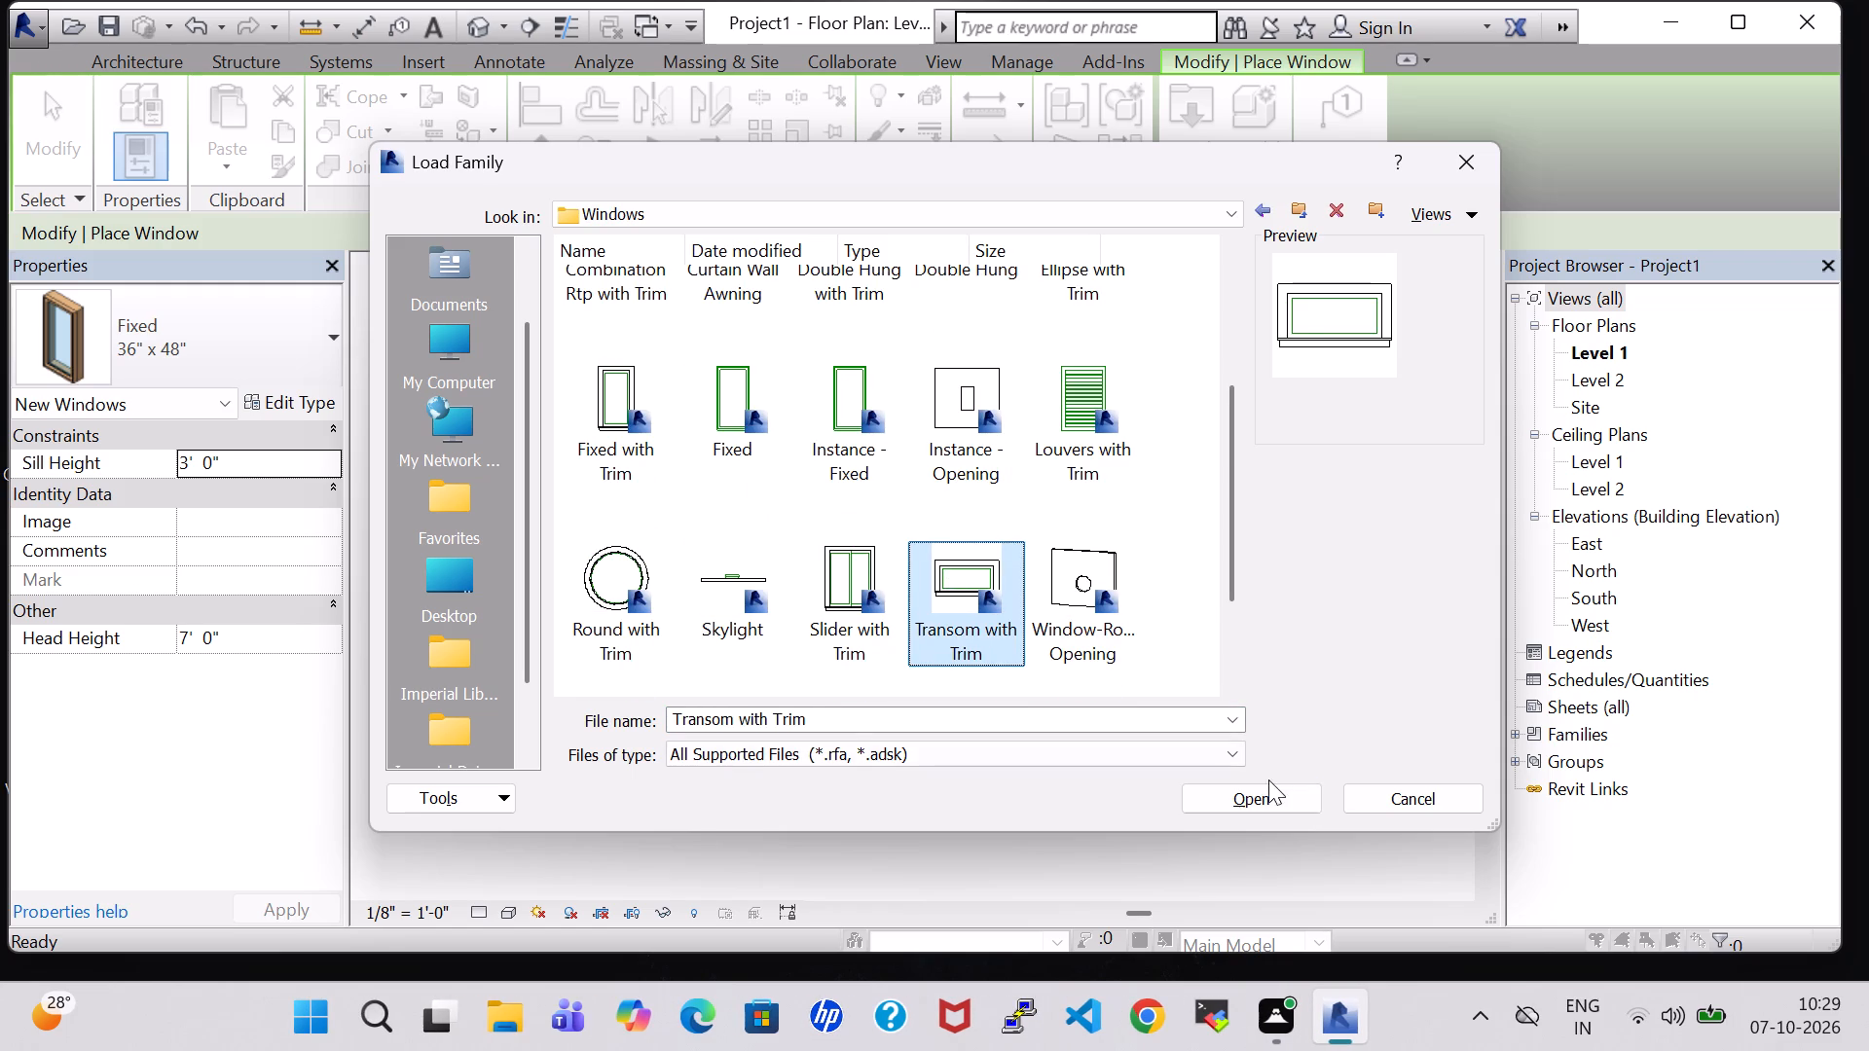
click(1268, 779)
click(1268, 800)
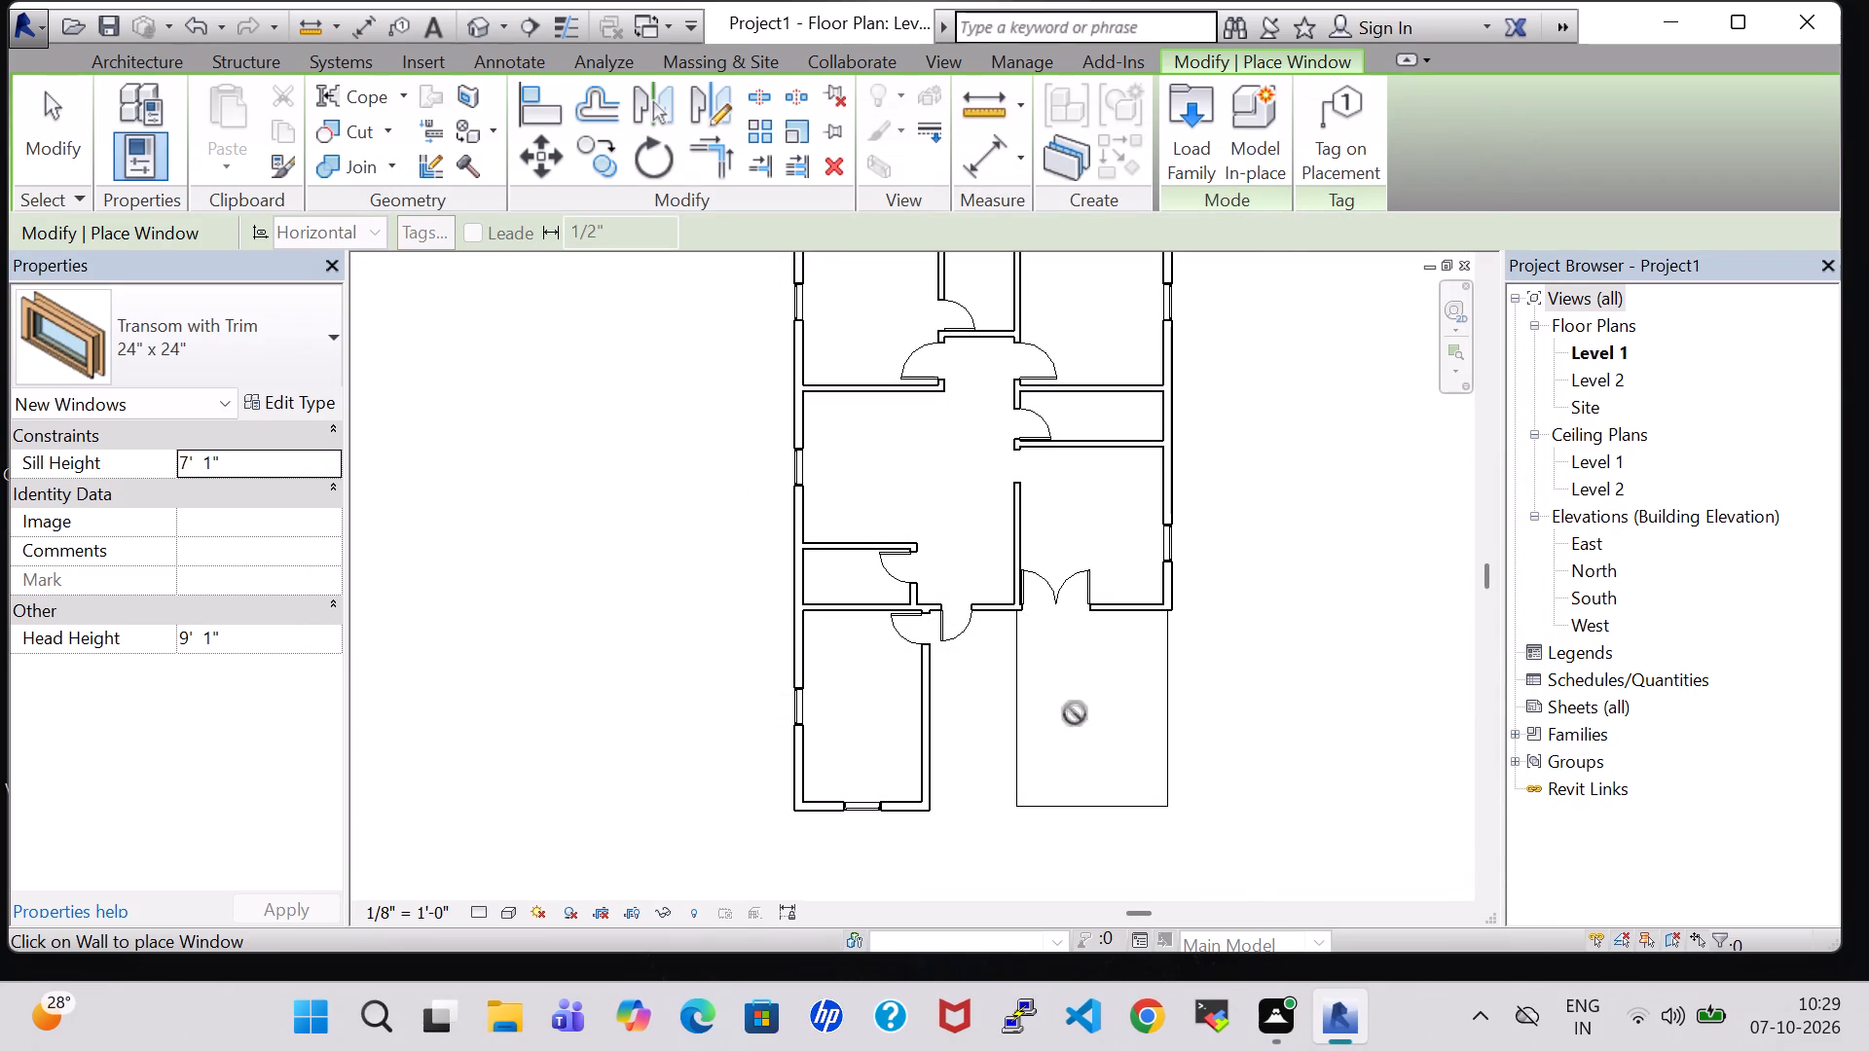
Place a 24" x 24" Transom with Trim window in the small west room's west wall, about 1'-11" from its south wall.
scroll(795, 585, up, 2)
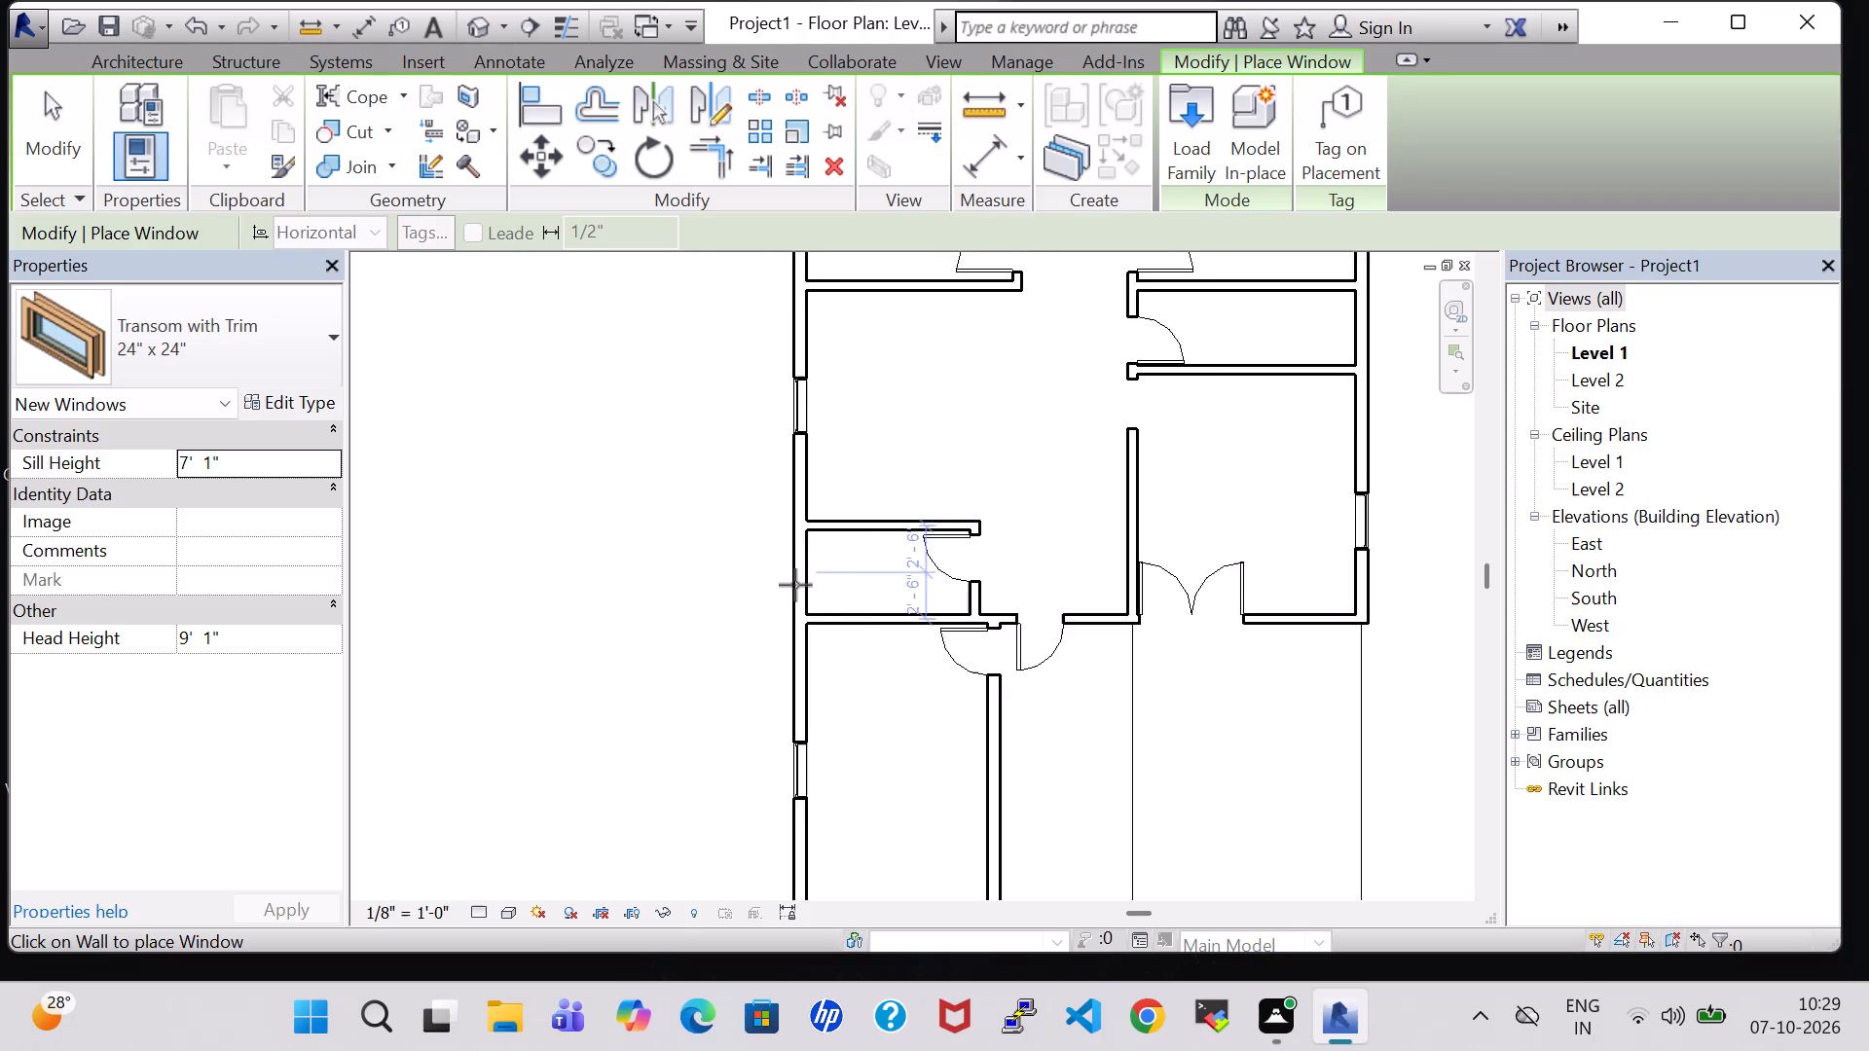
scroll(795, 585, up, 5)
click(796, 581)
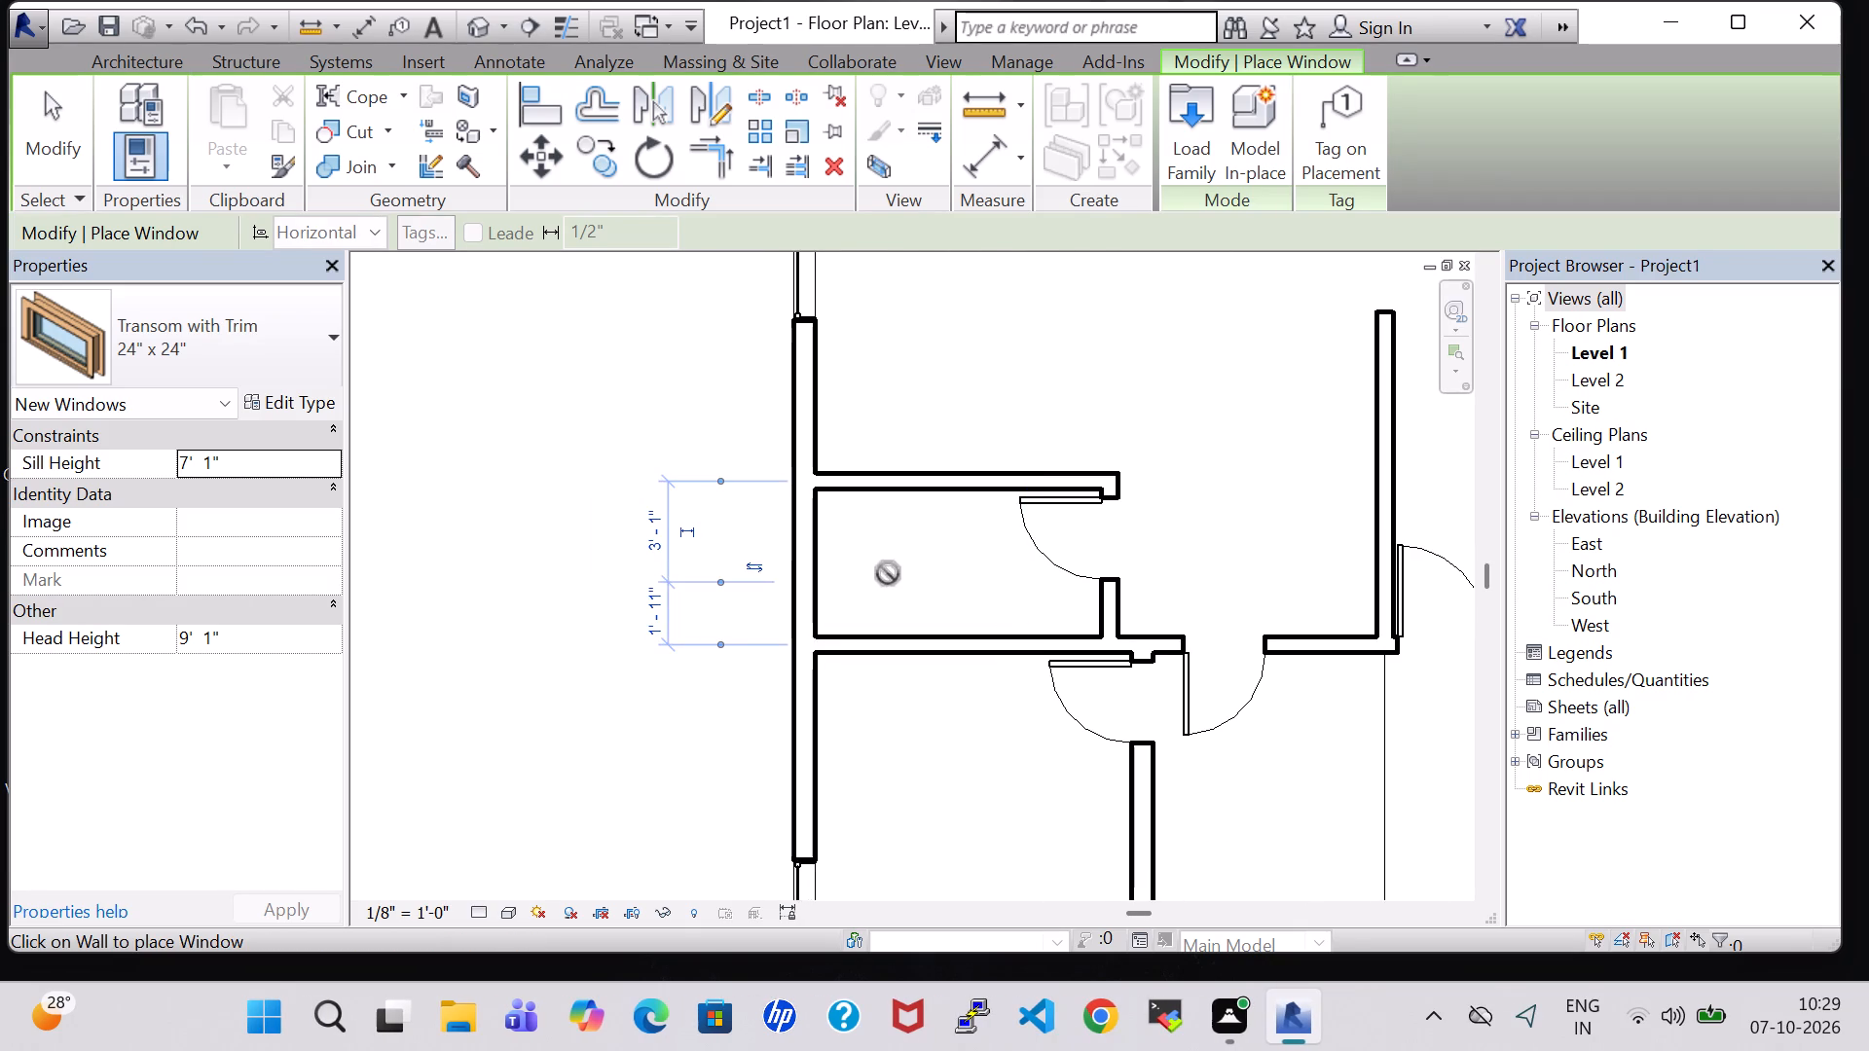
Place 24" x 24" Transom with Trim windows centred in the small north room's north wall and the small east room's east wall.
scroll(830, 381, down, 4)
middle_drag(871, 382, 879, 629)
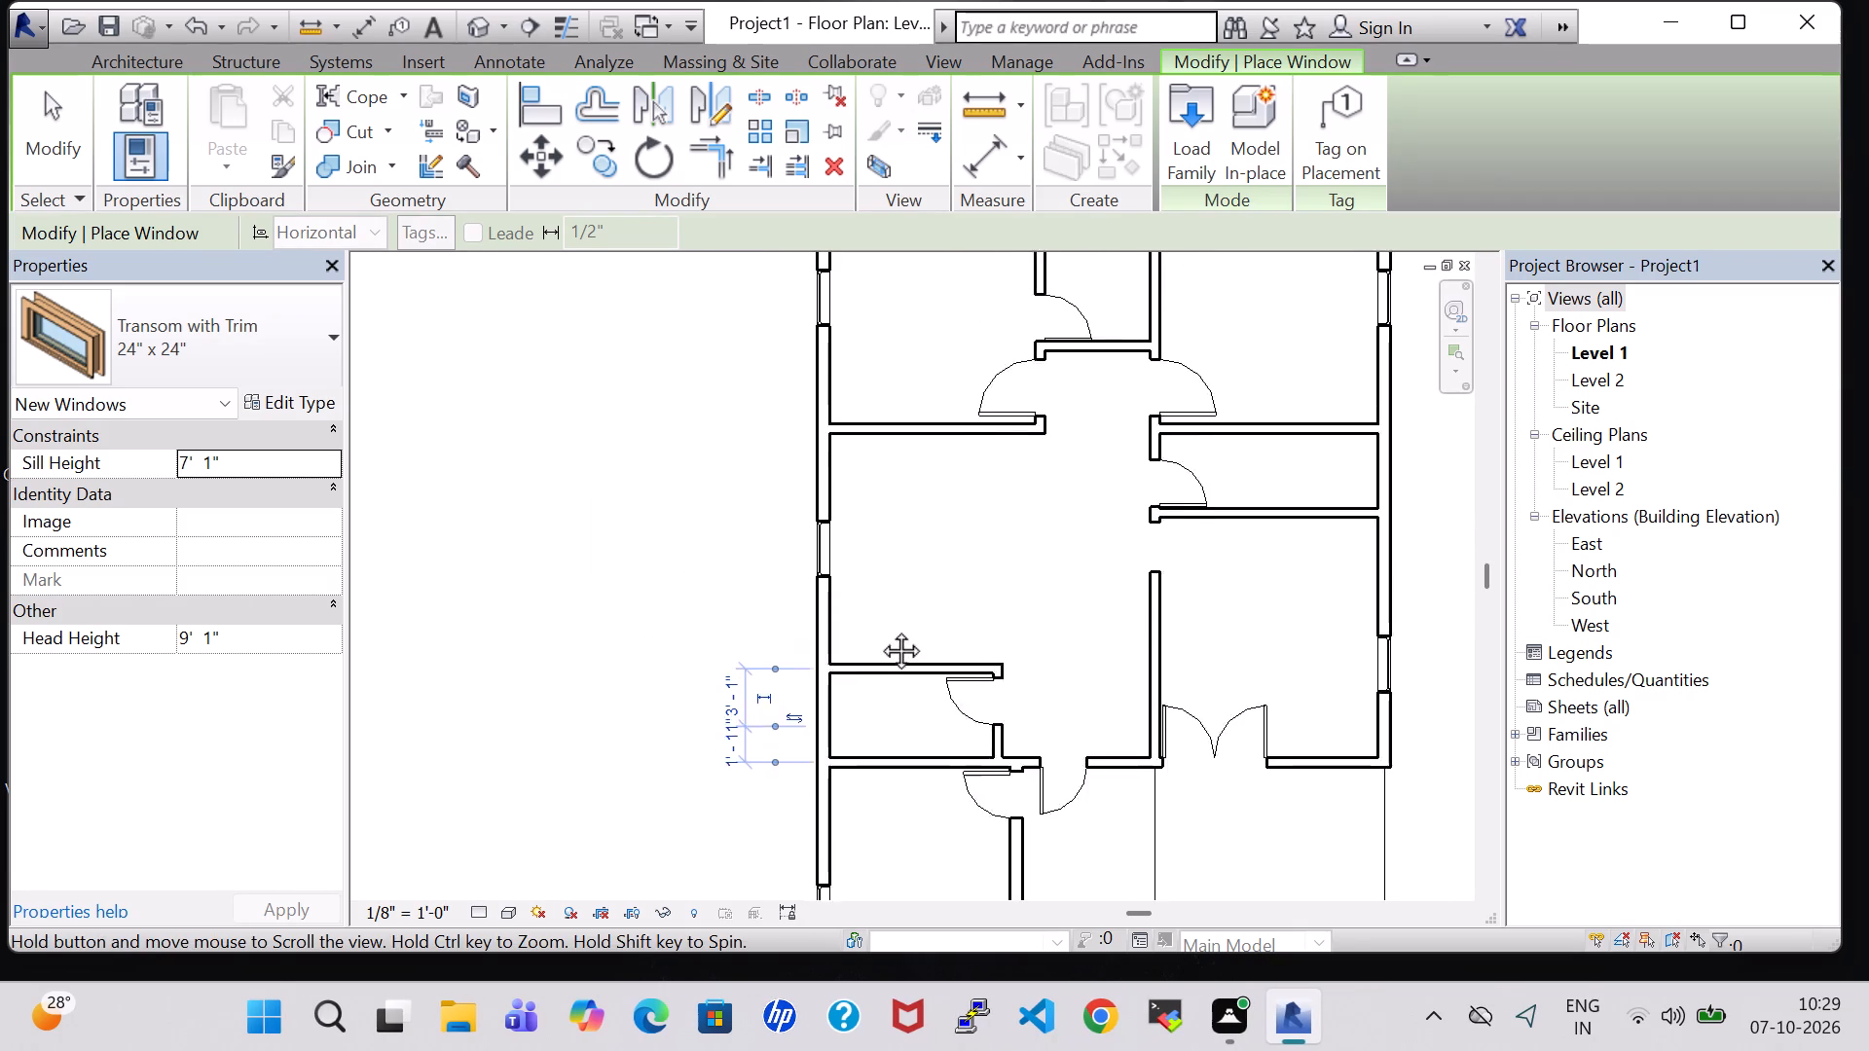
middle_drag(879, 629, 879, 636)
scroll(879, 636, up, 1)
scroll(887, 575, down, 5)
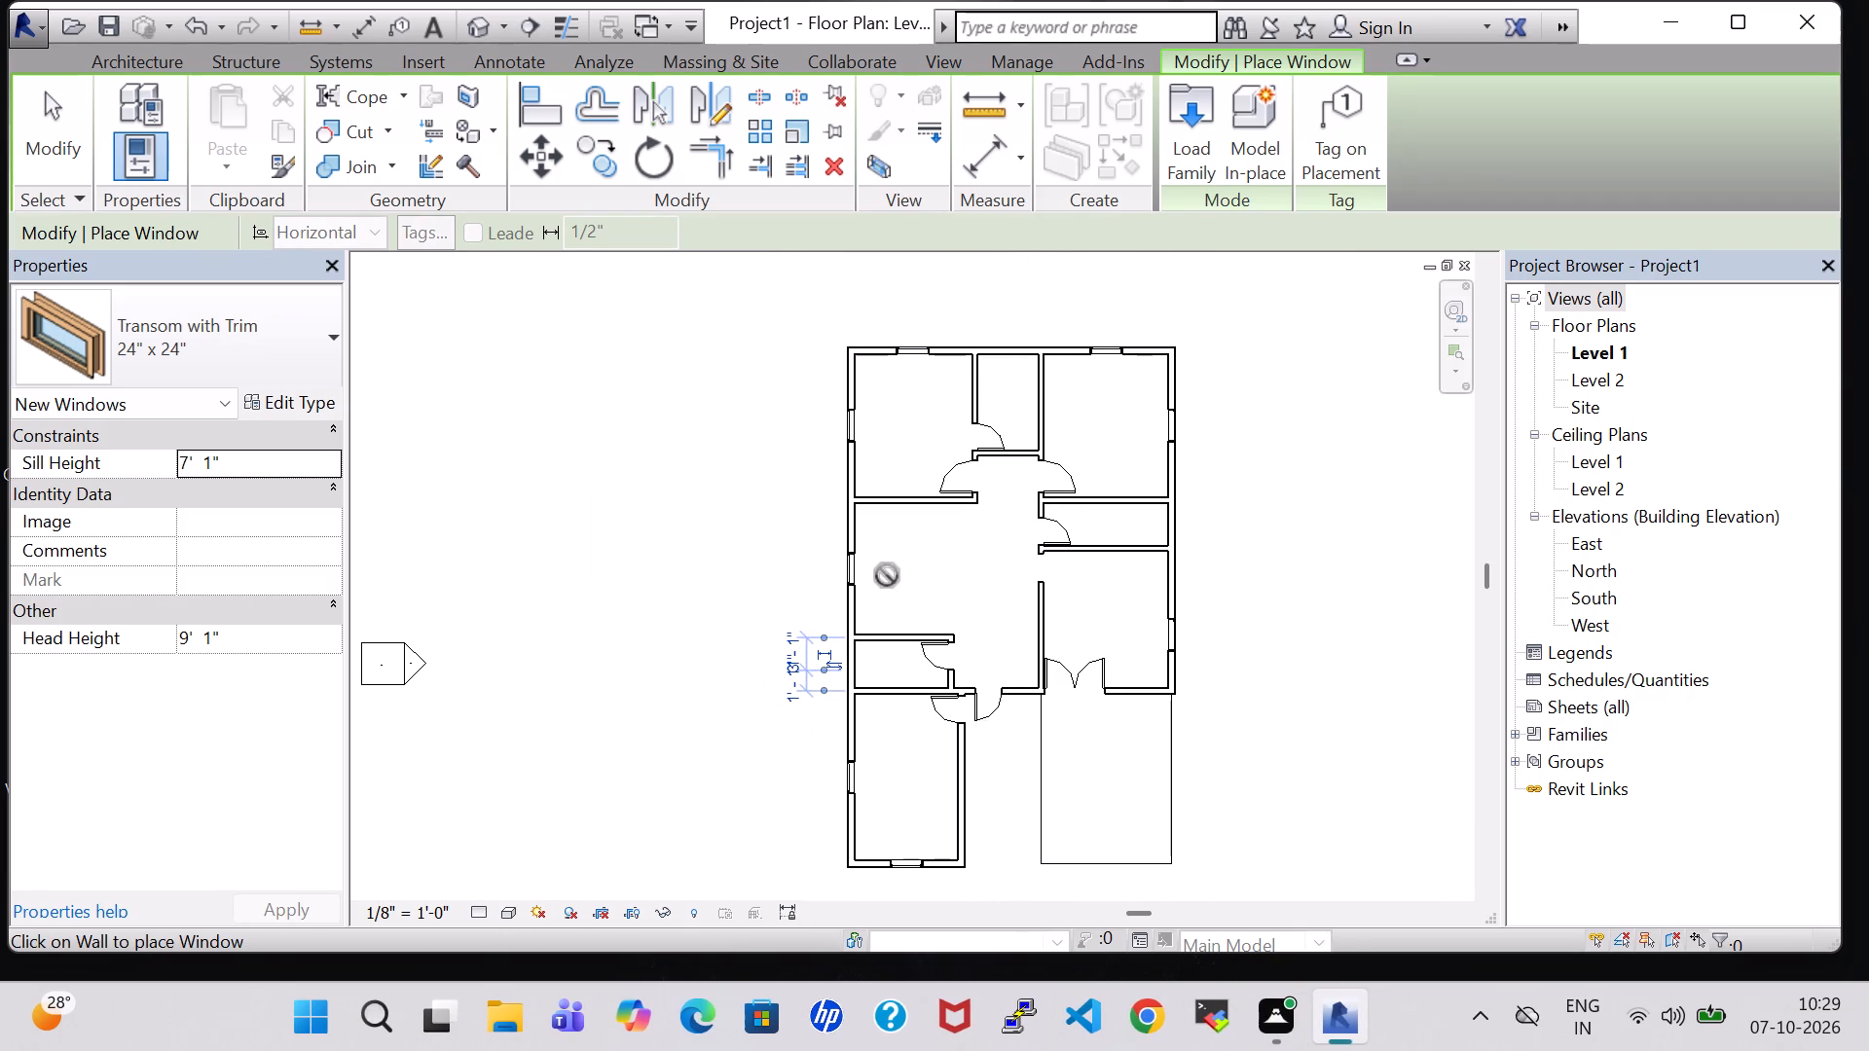
click(1010, 351)
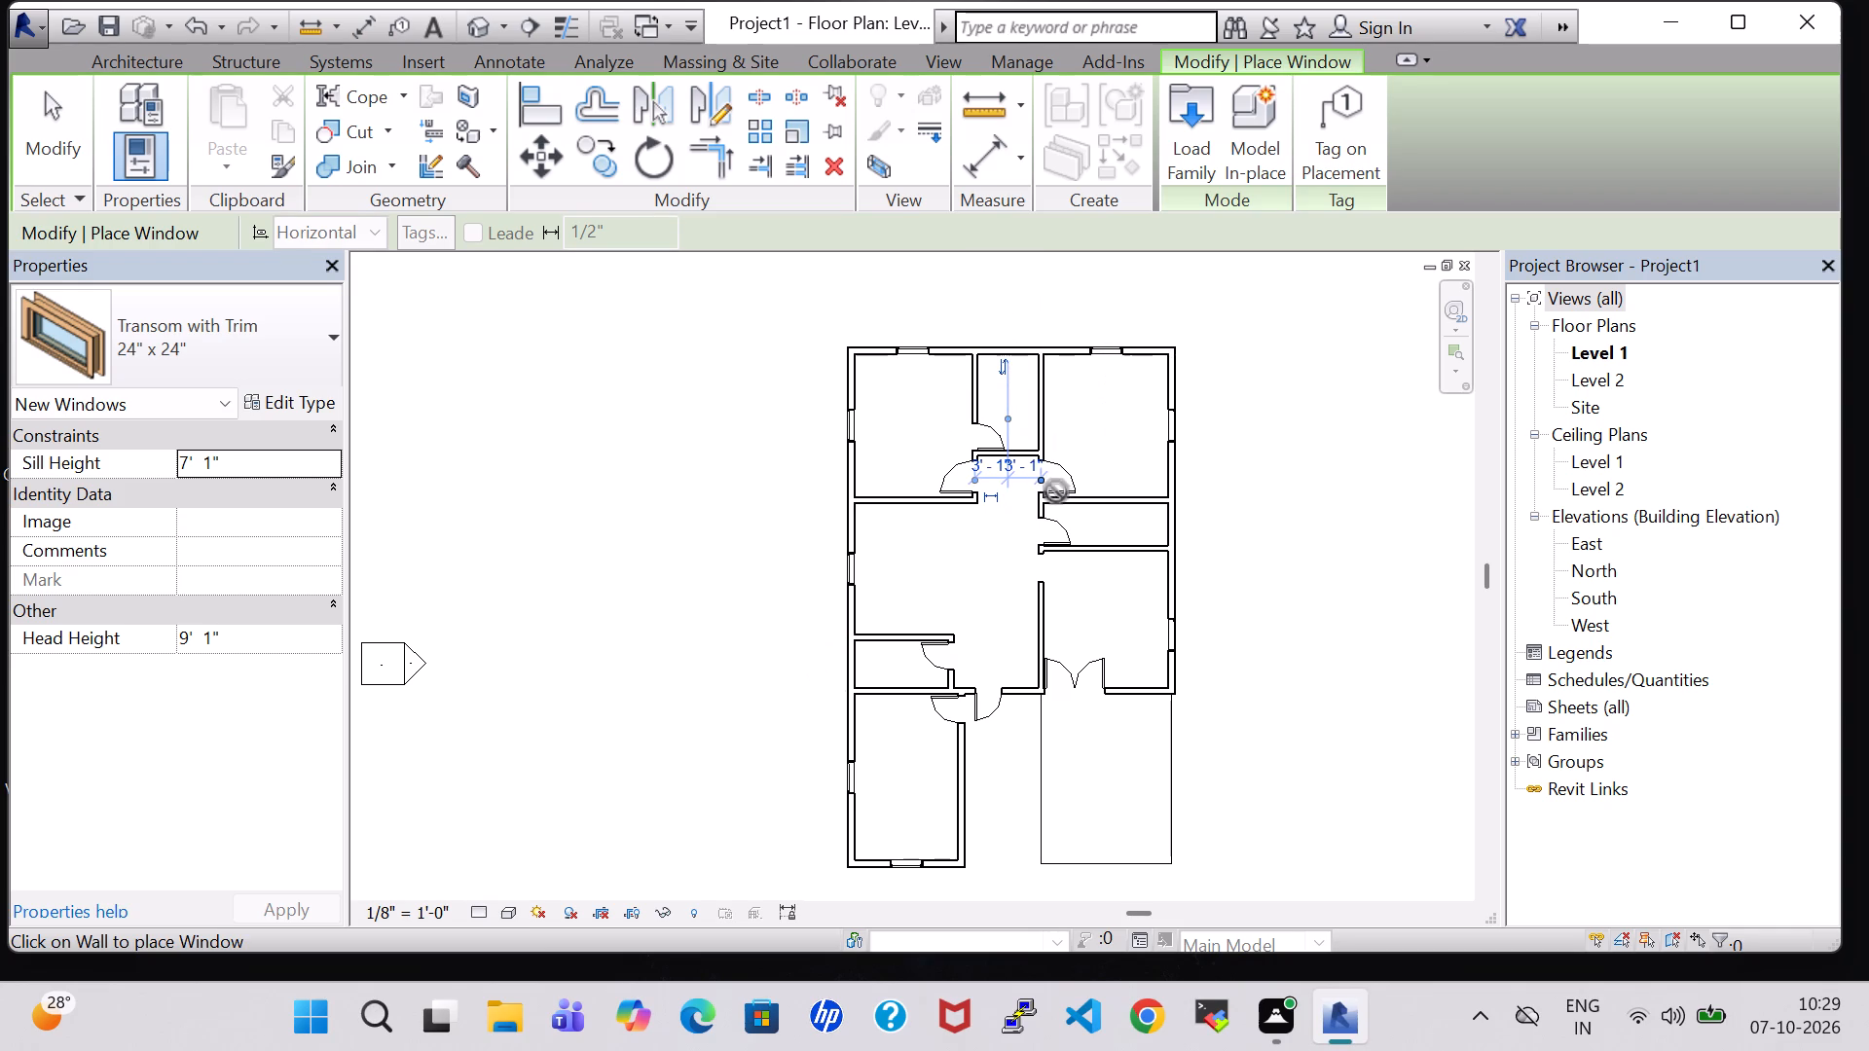
click(1173, 524)
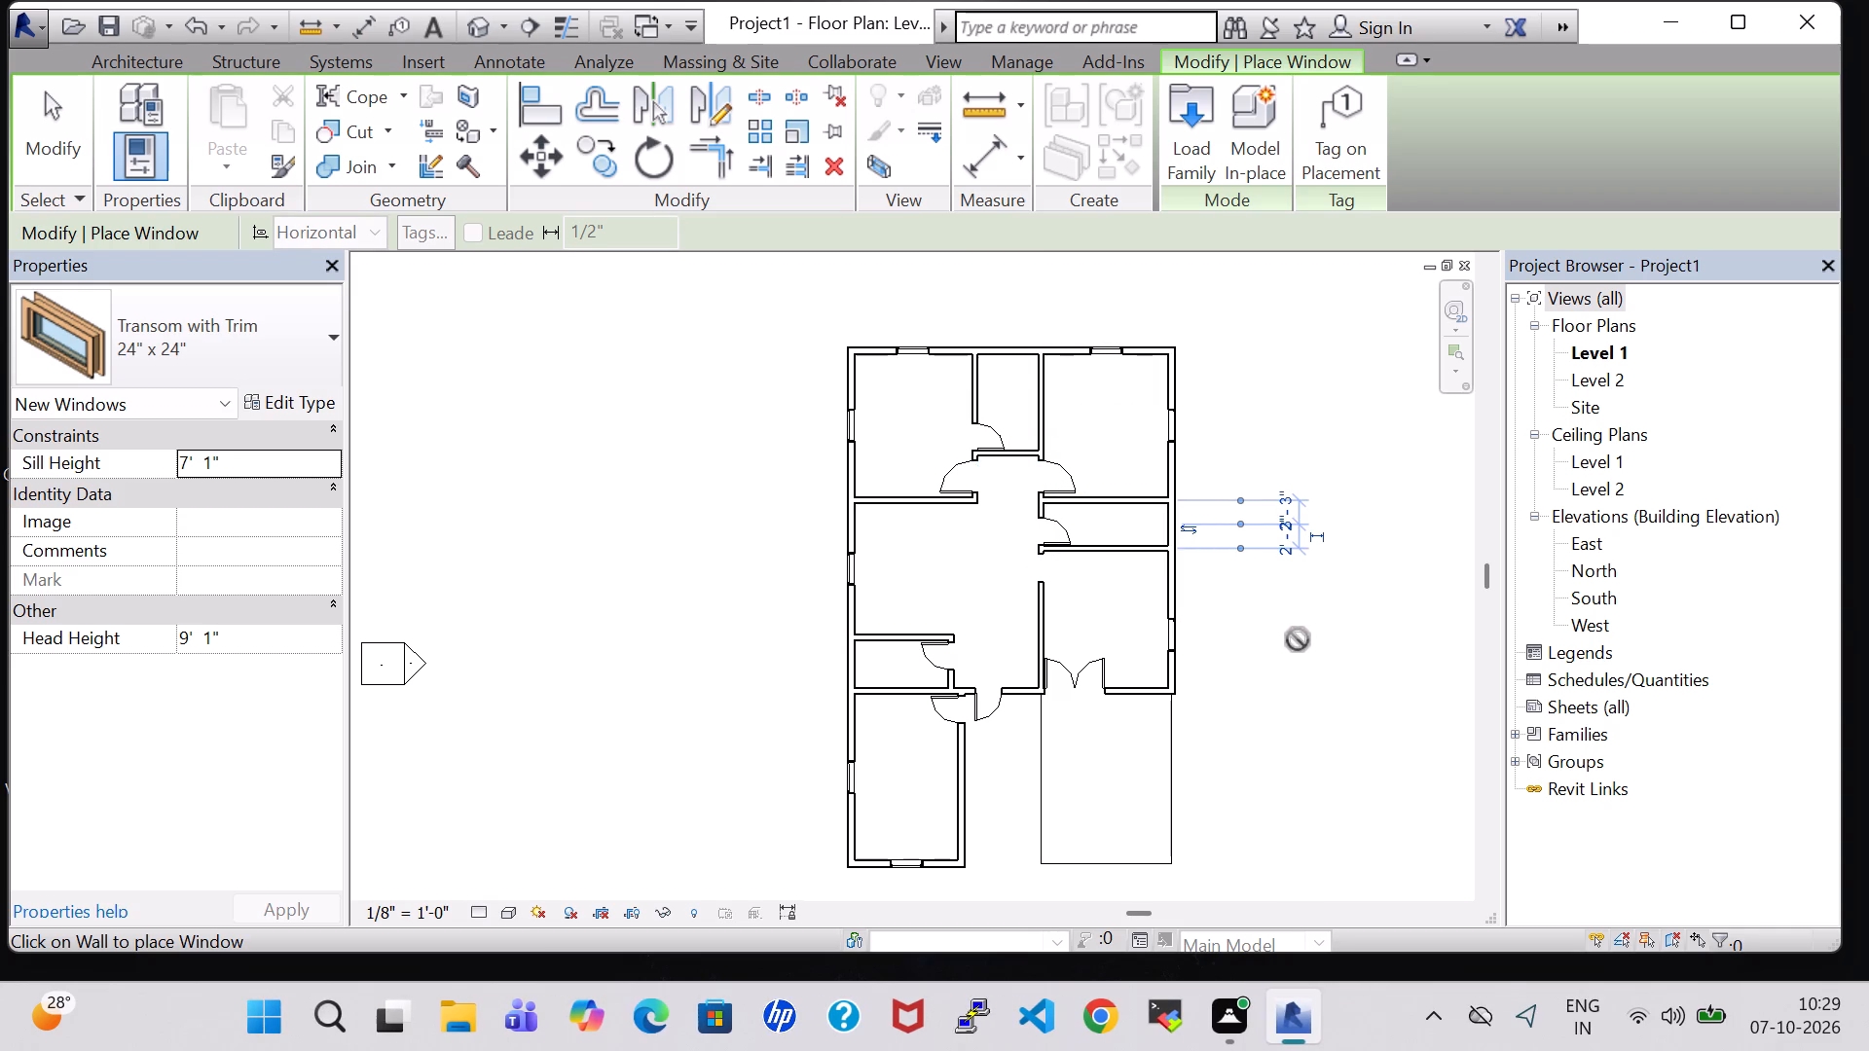
key(Escape)
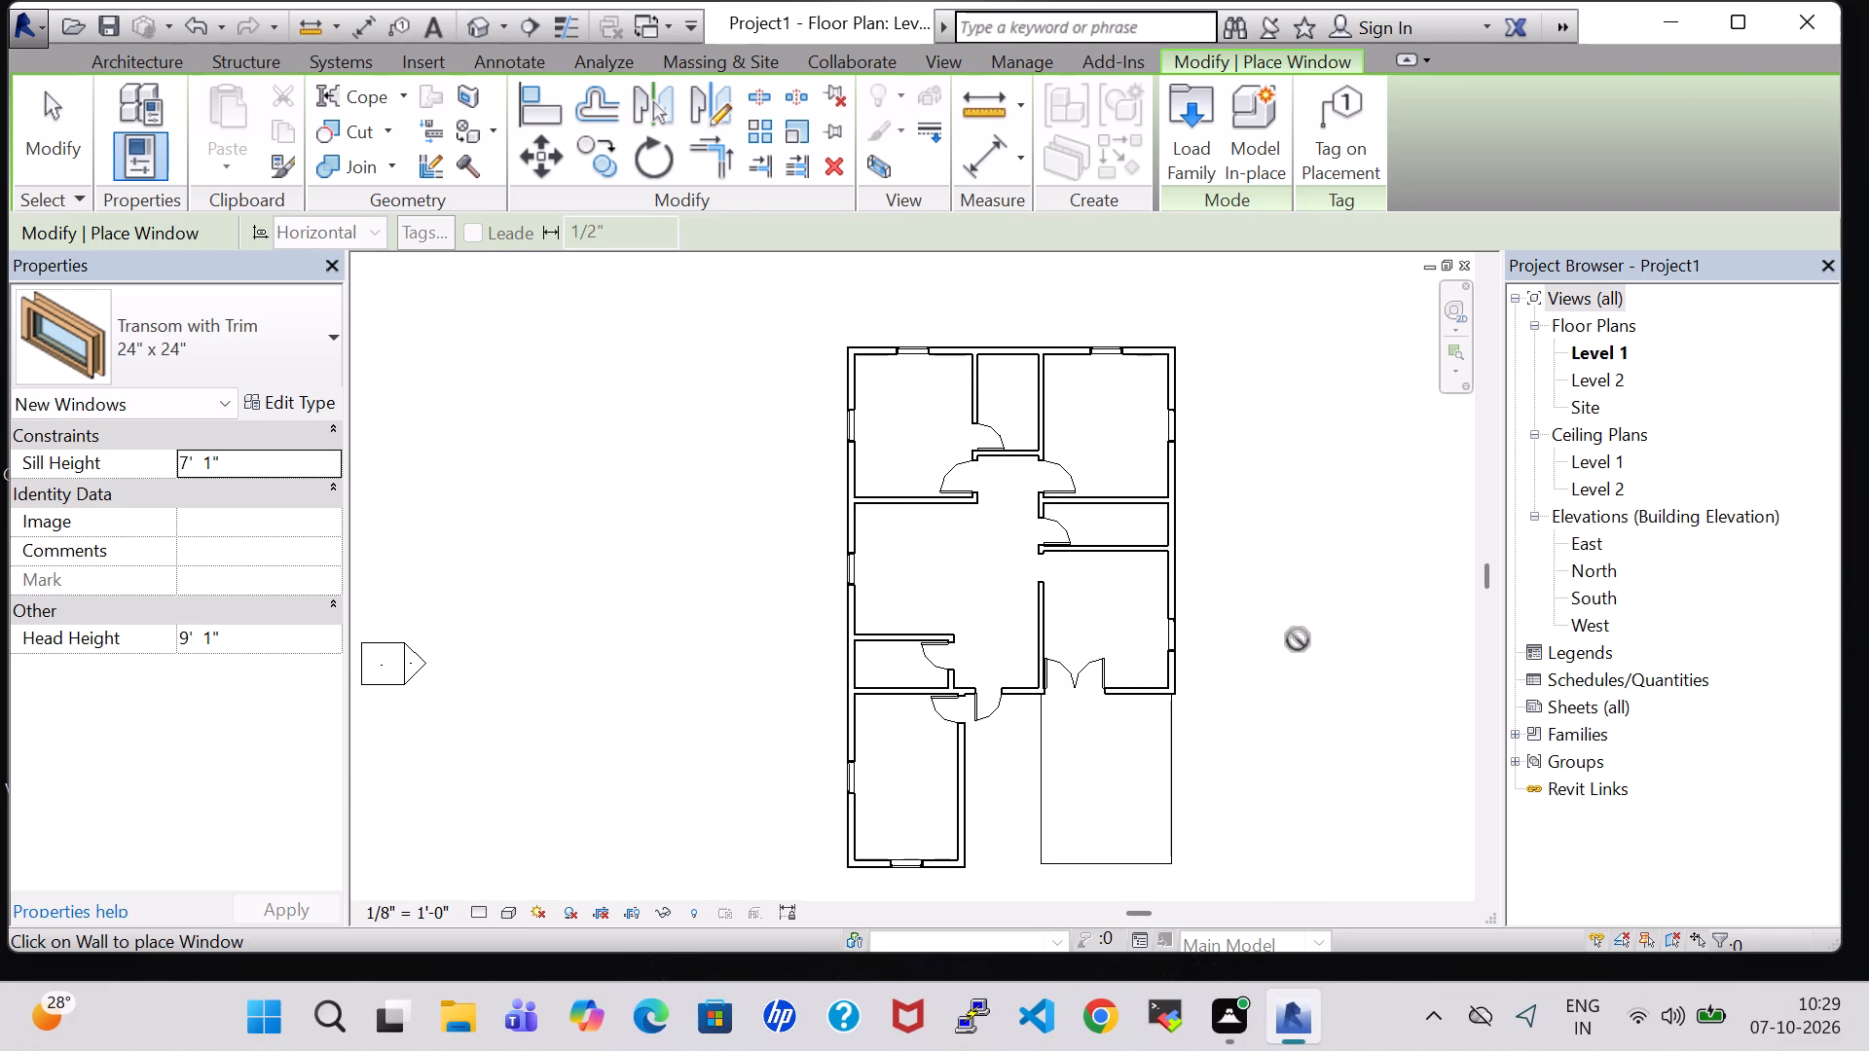
key(Escape)
click(1298, 639)
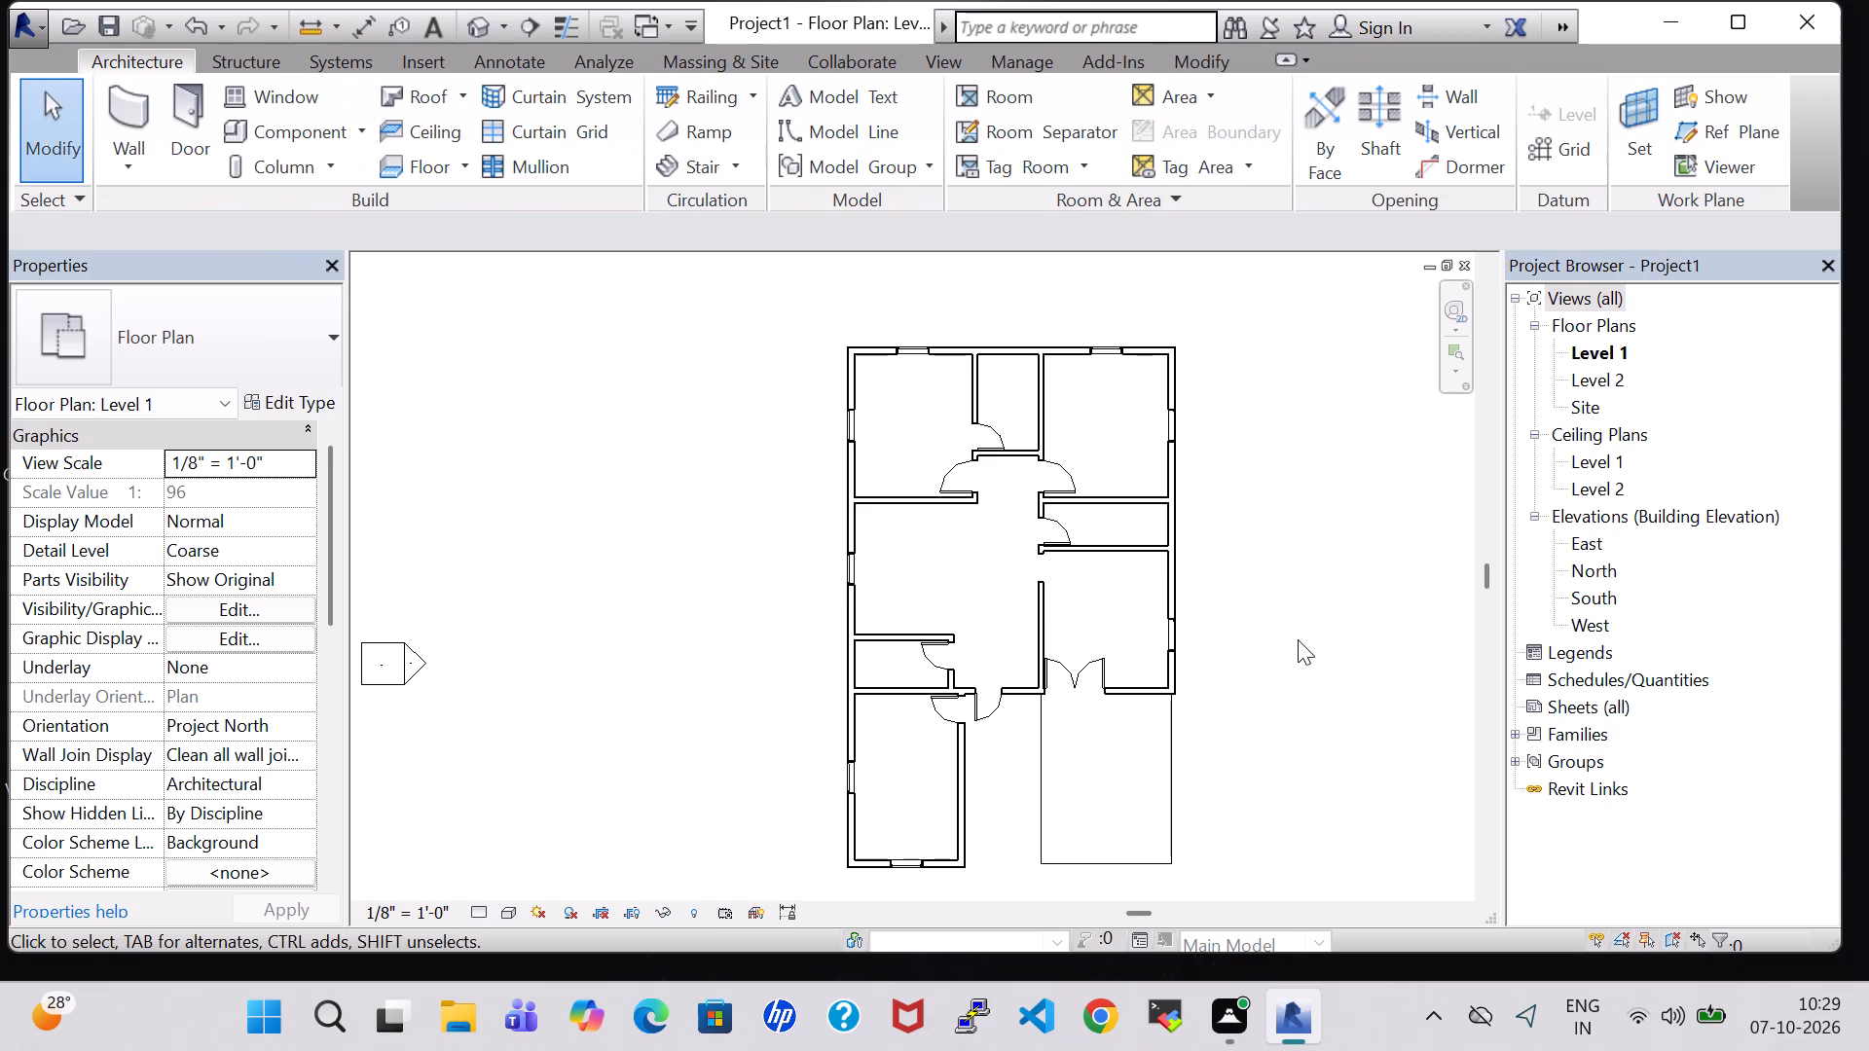
Delete the room separation line along the west side of the southeast area.
click(1037, 779)
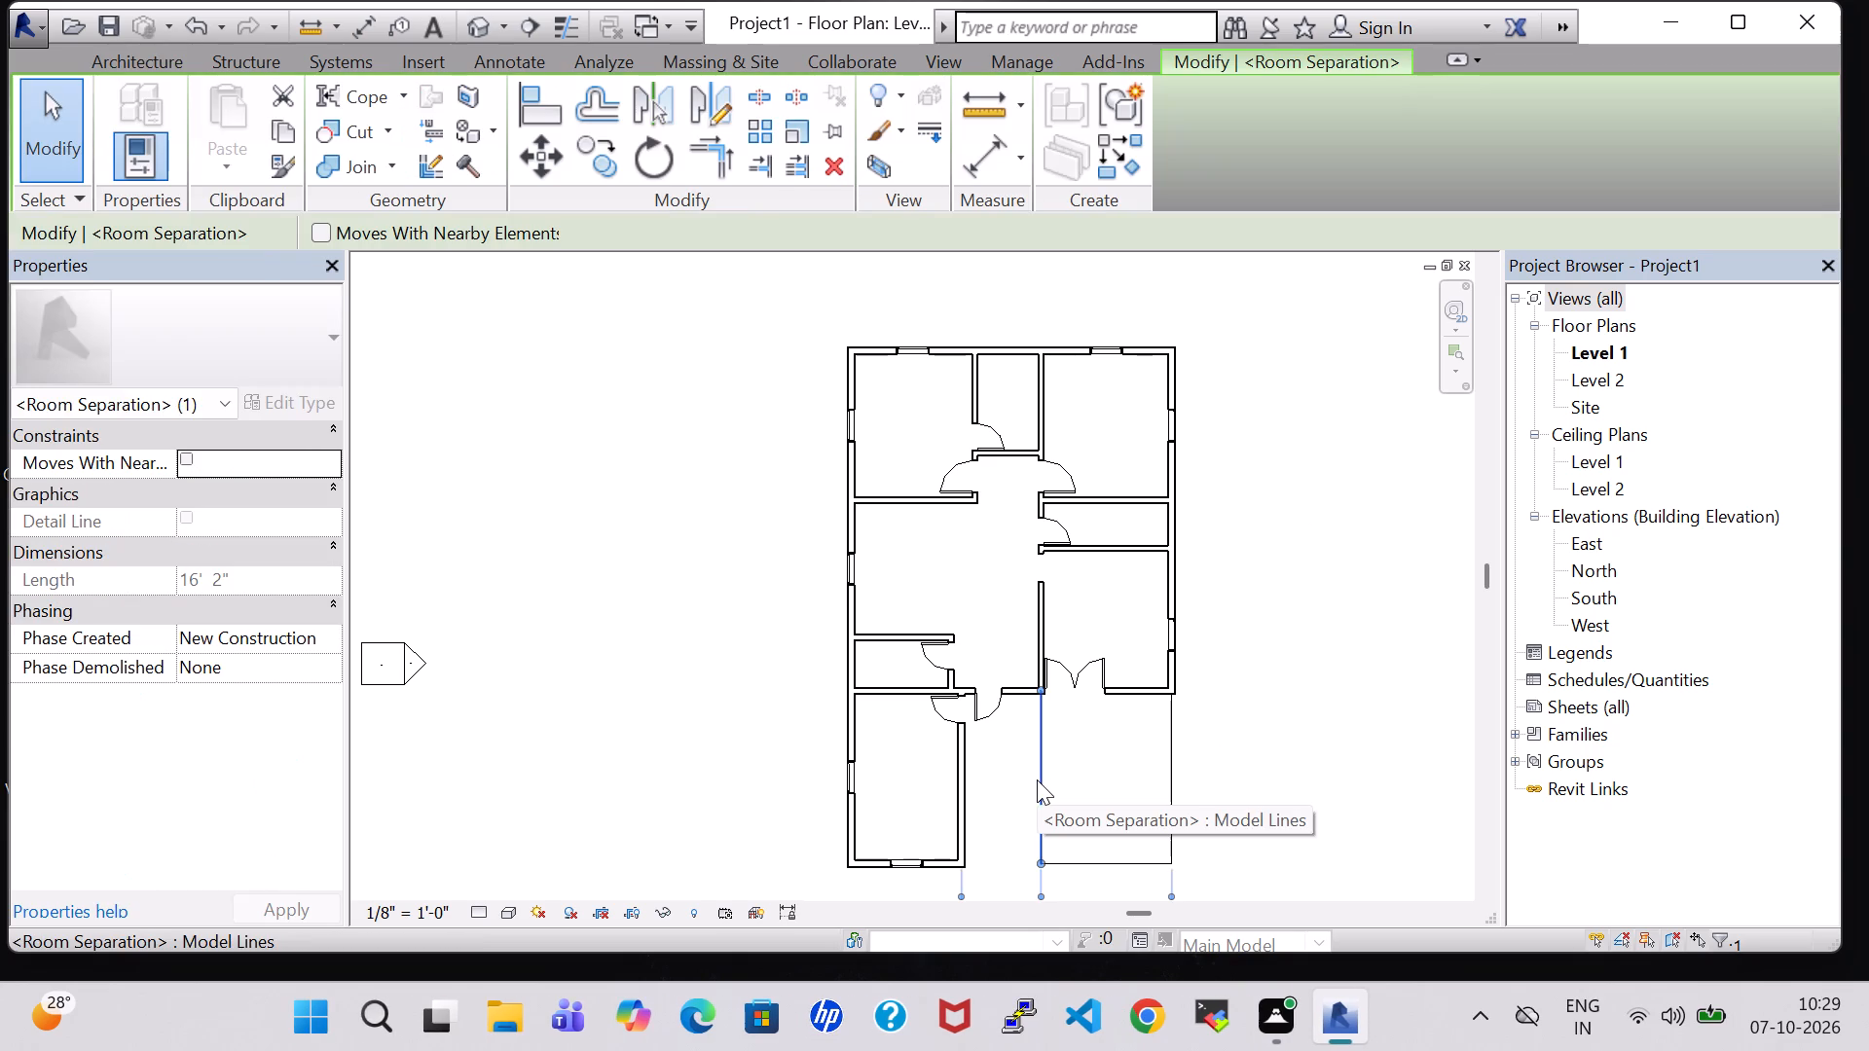
key(Delete)
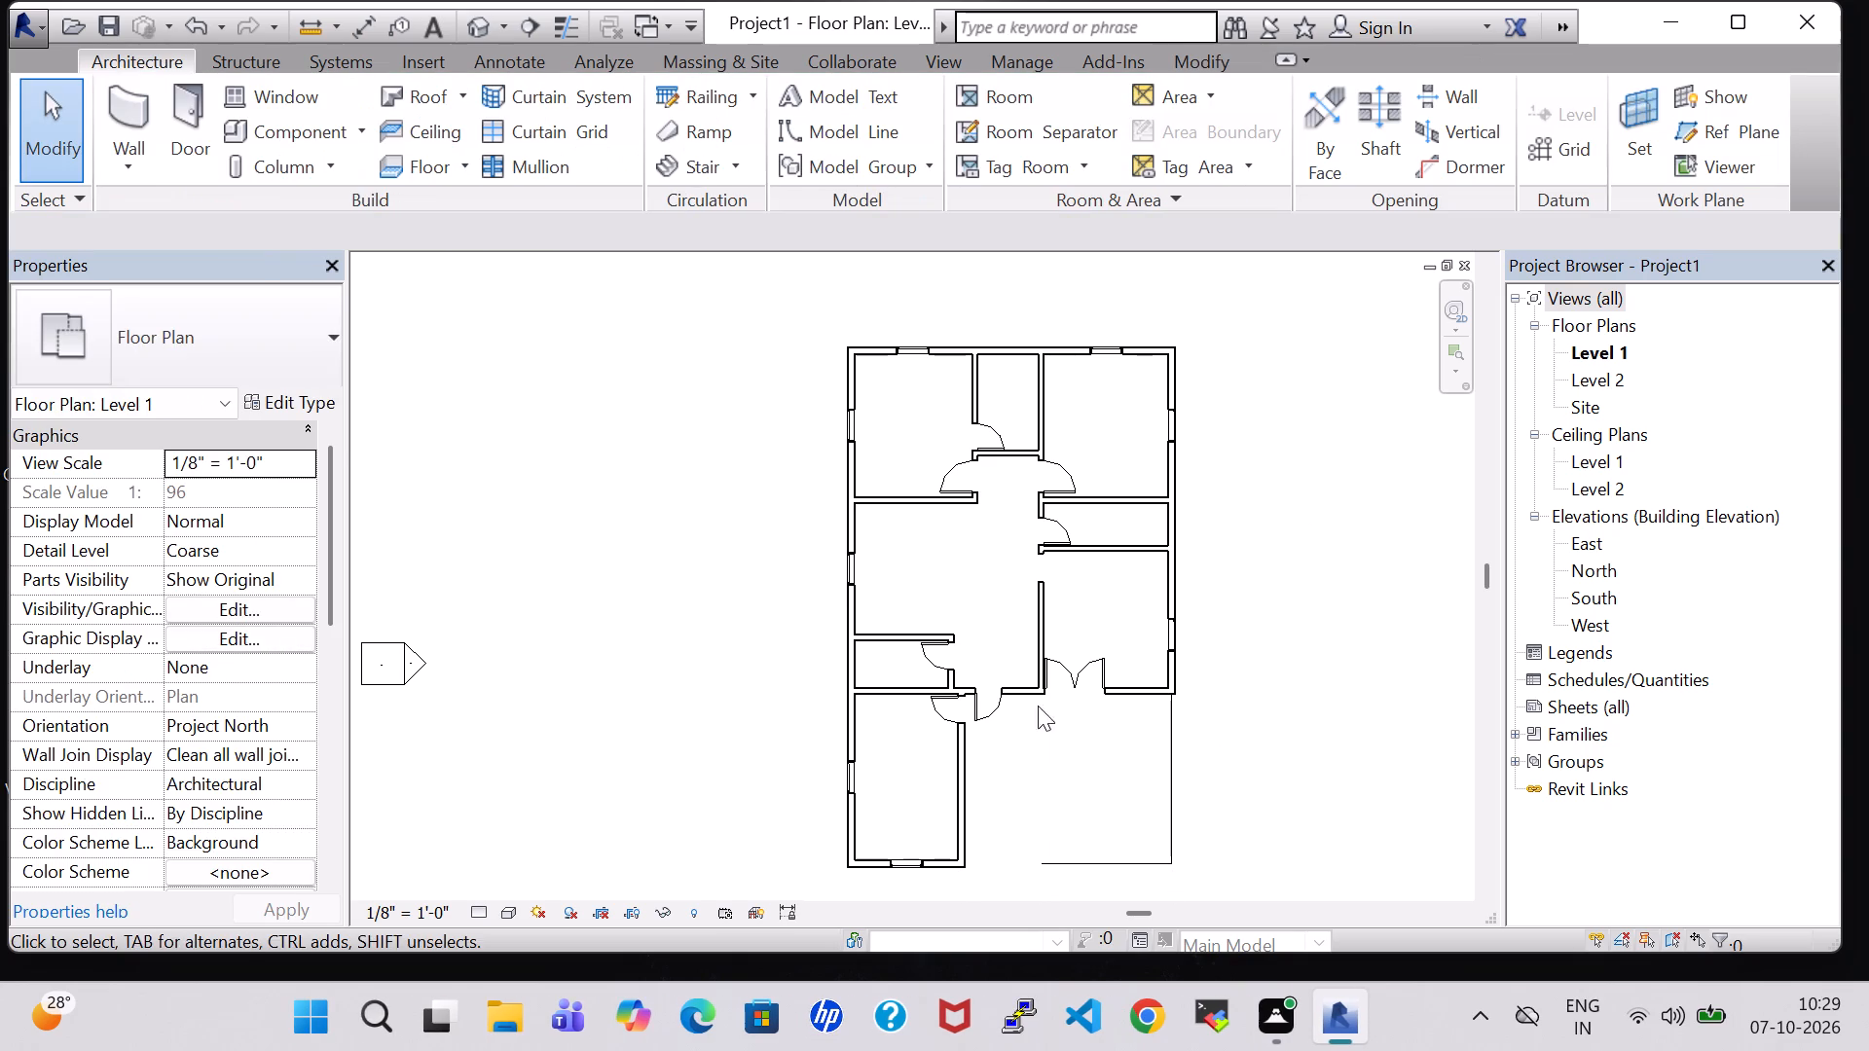
Draw a room separation line closing the southeast area's south side, from the existing line's west end to the southwest room's southeast corner.
click(1043, 115)
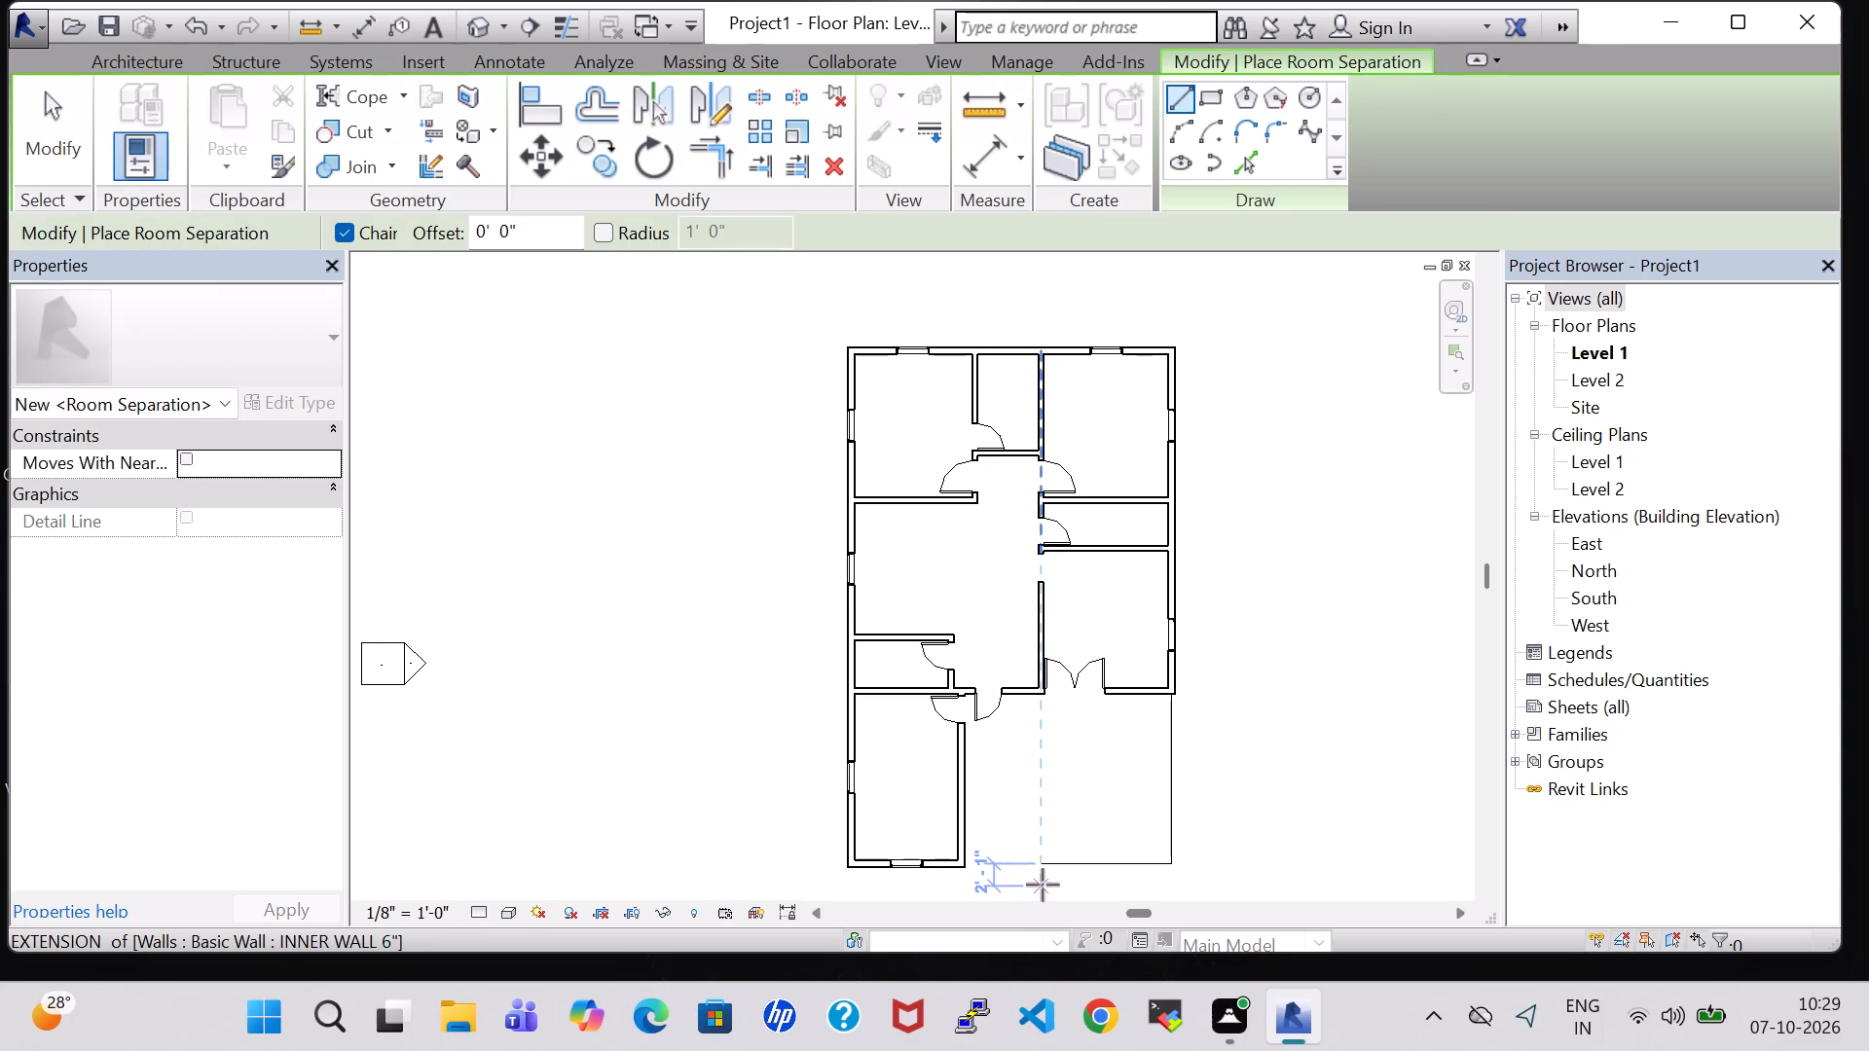
click(1039, 860)
click(966, 864)
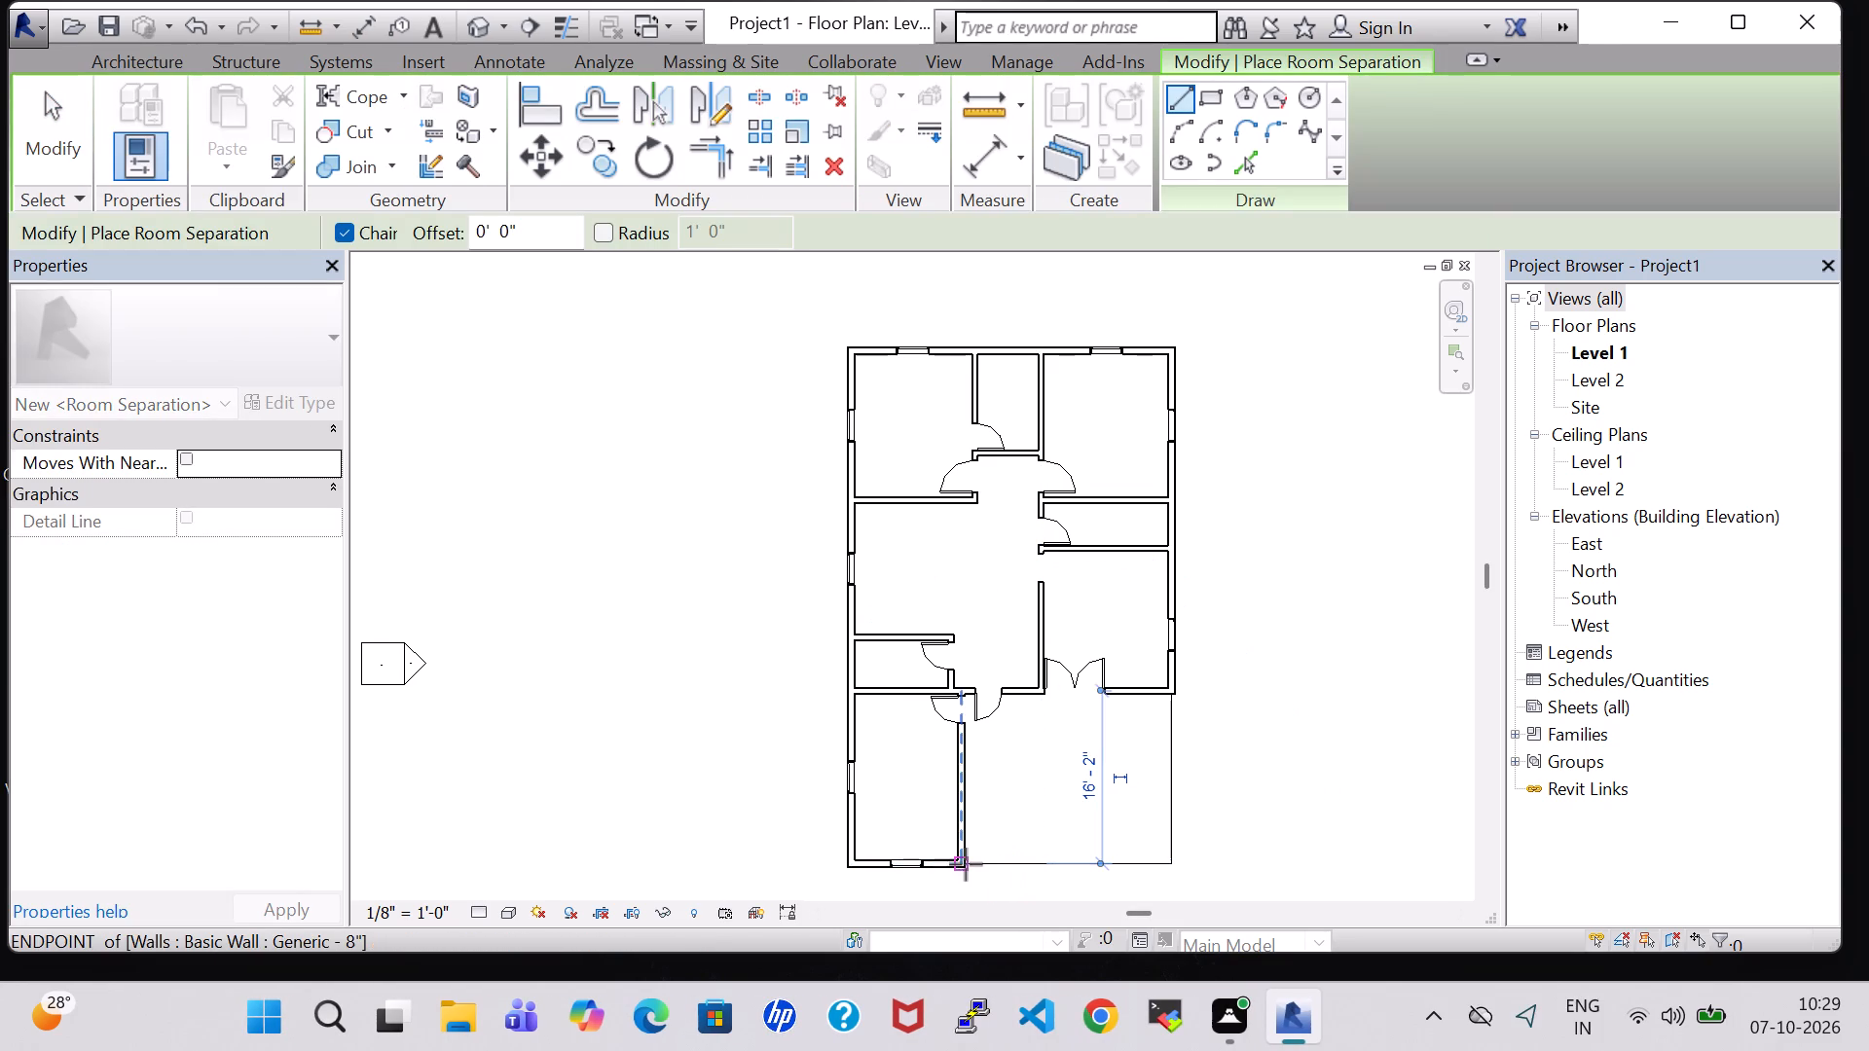
key(Escape)
key(Escape)
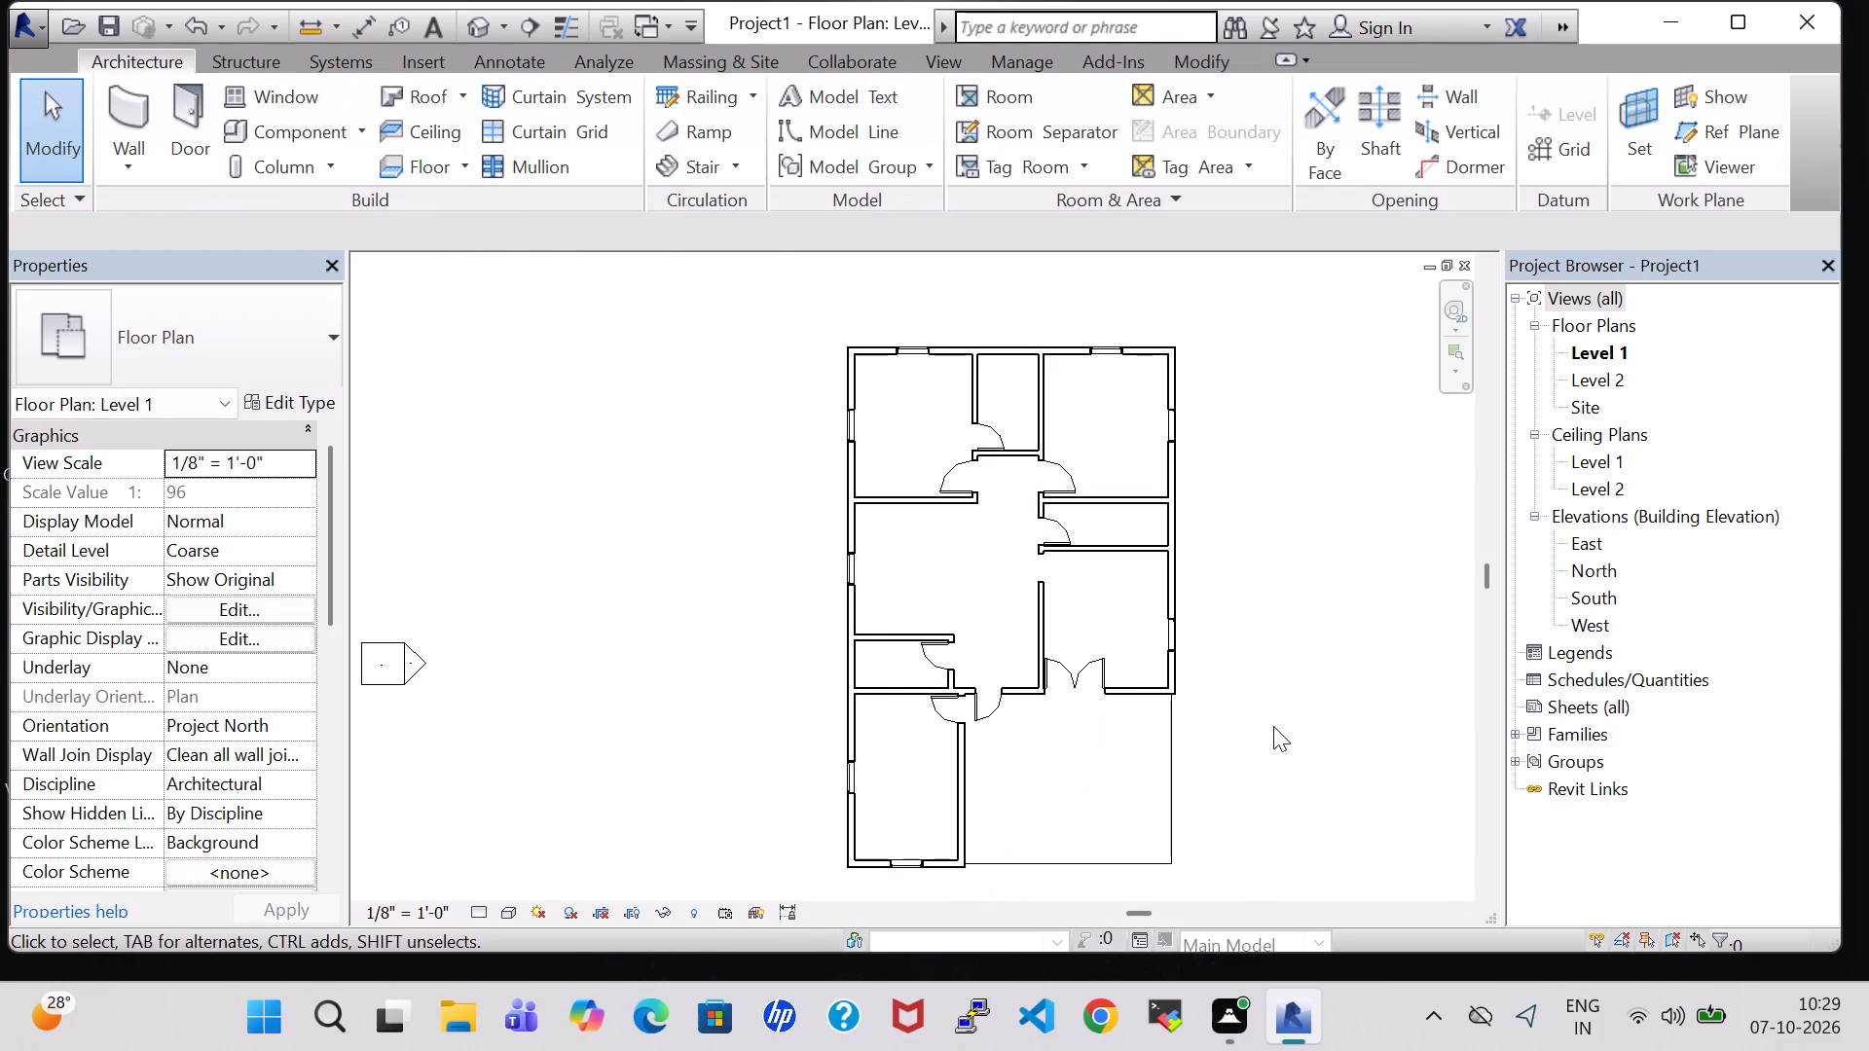
click(1273, 726)
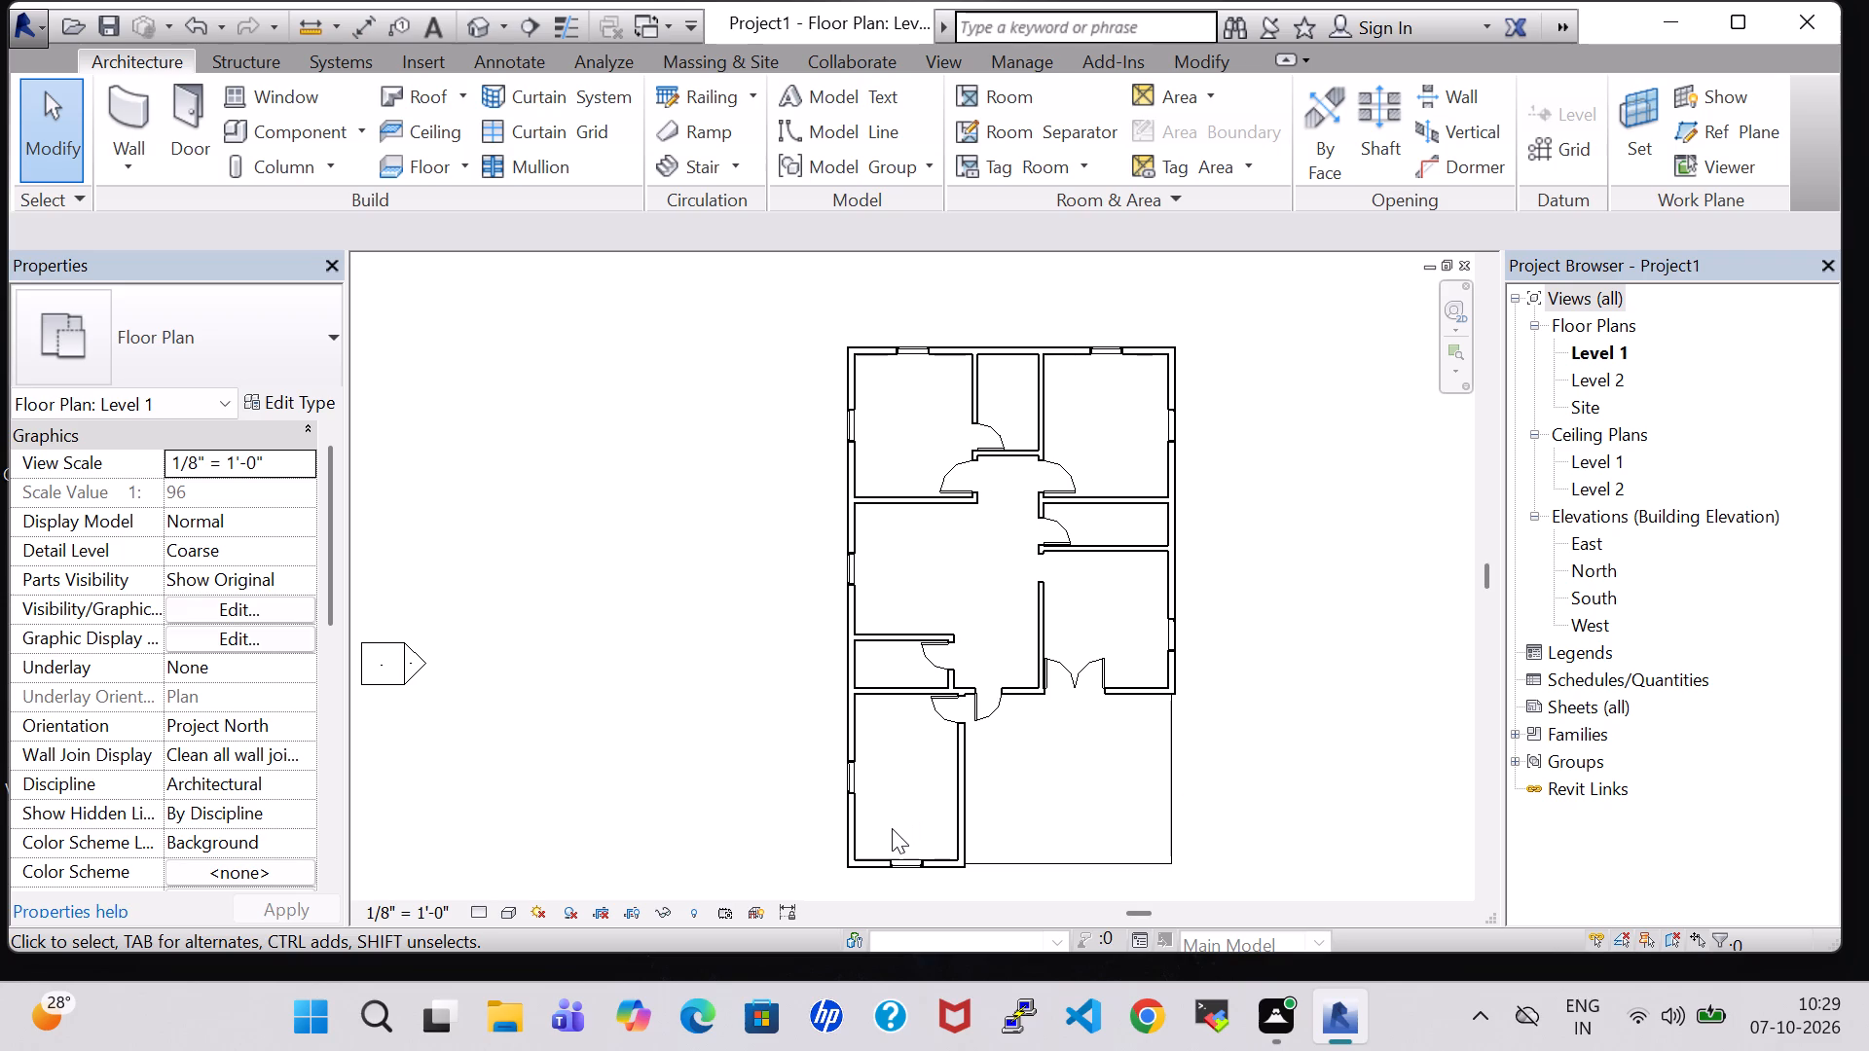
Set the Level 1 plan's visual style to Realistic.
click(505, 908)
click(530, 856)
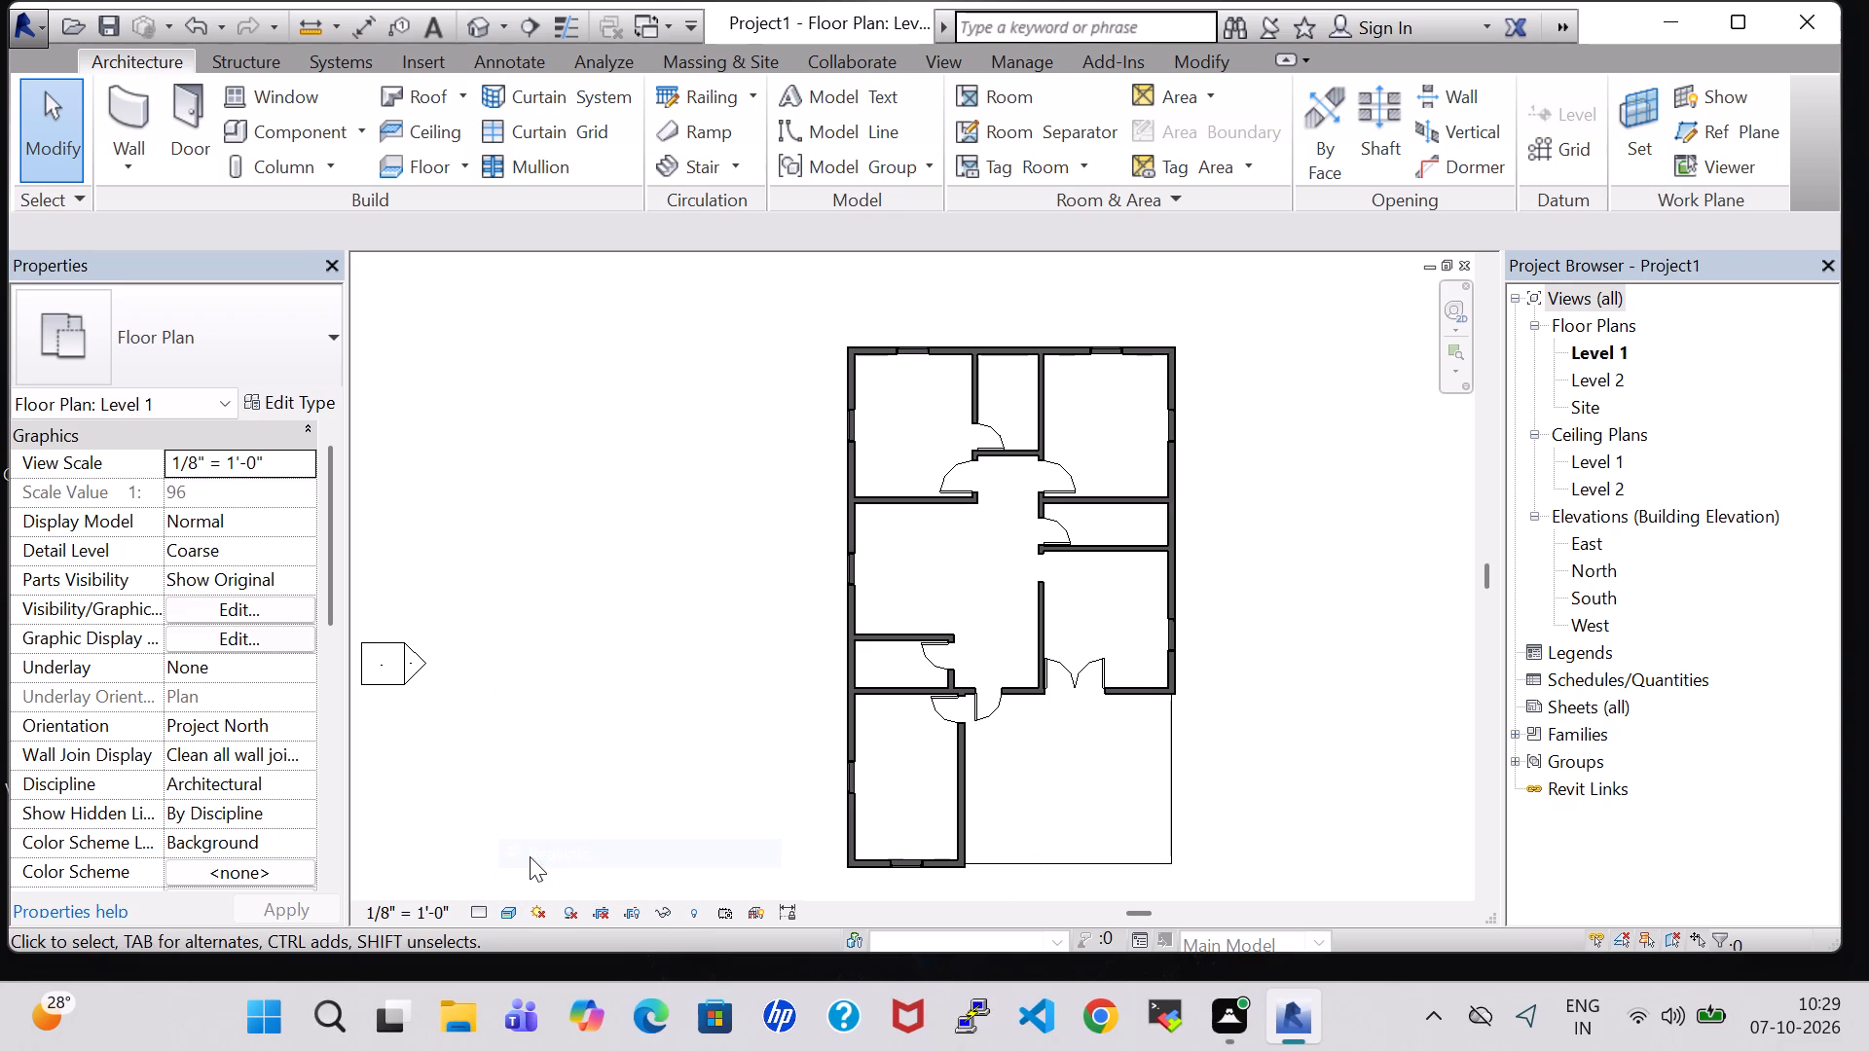
Set the Level 1 plan's visual style to Shaded.
click(506, 909)
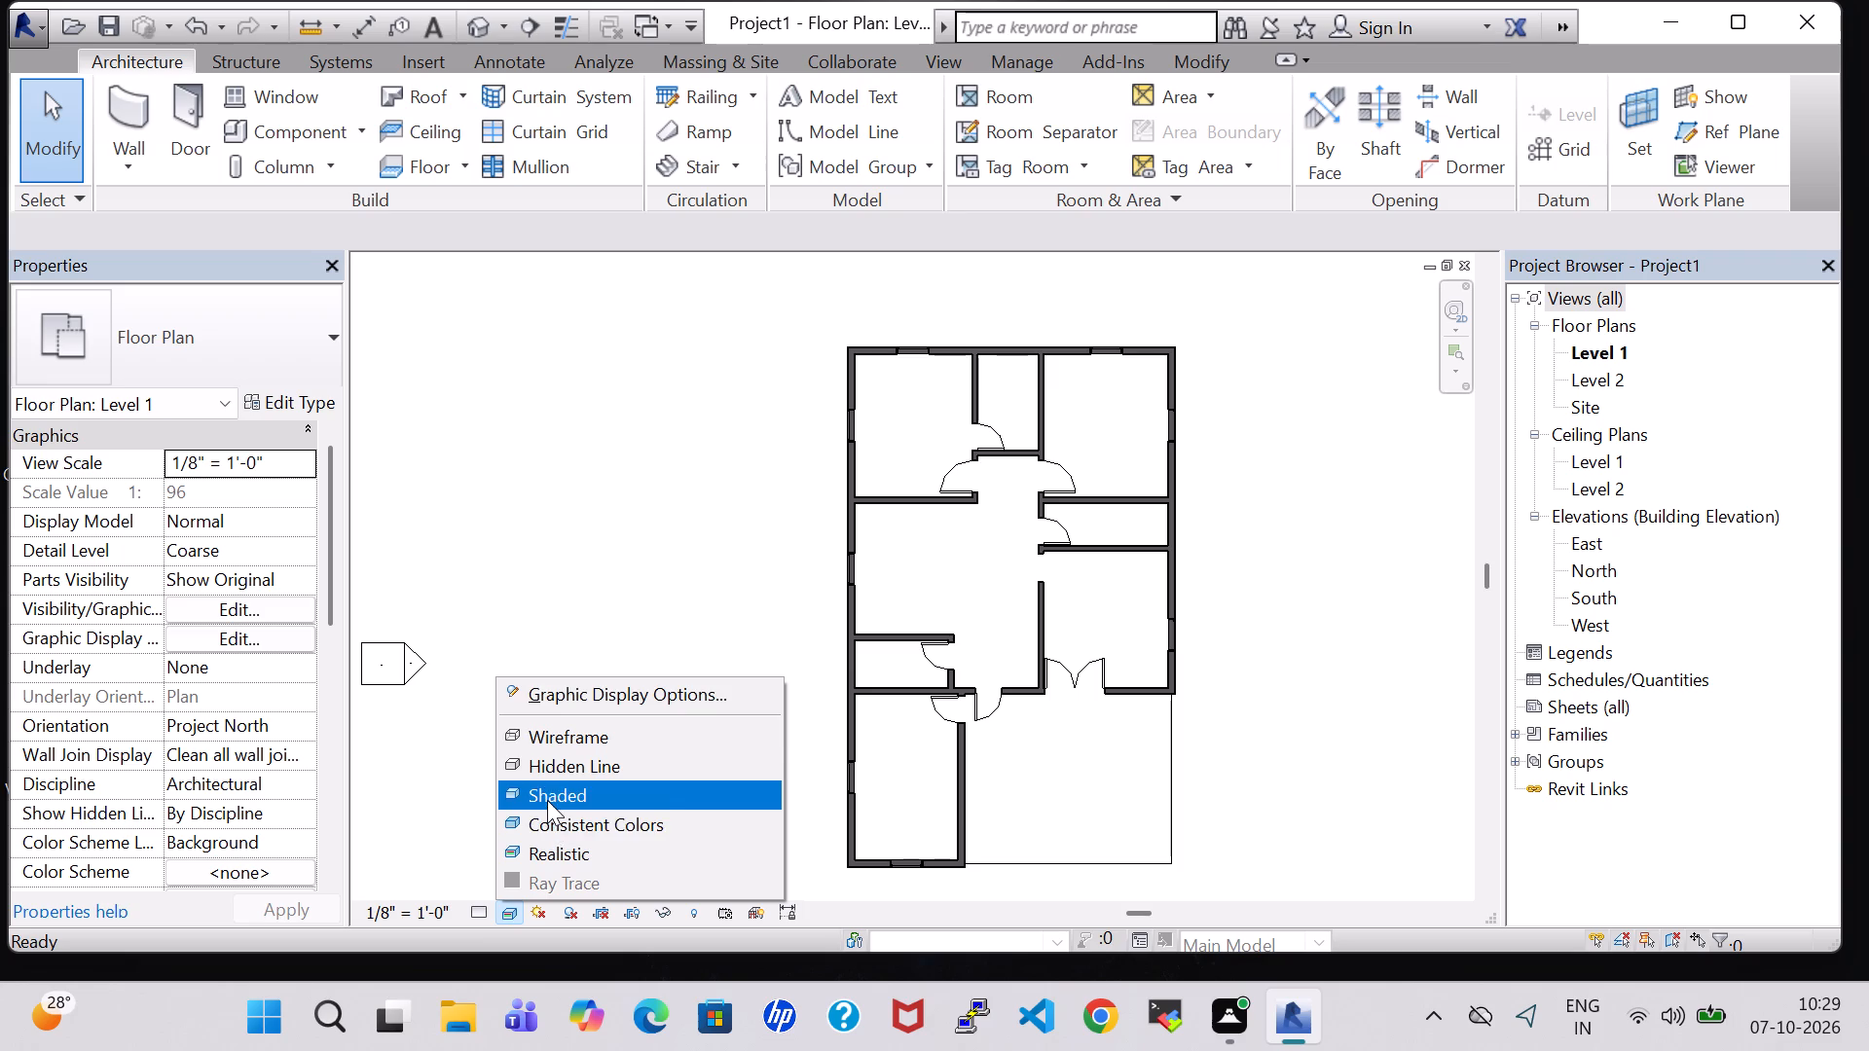
click(547, 800)
click(685, 645)
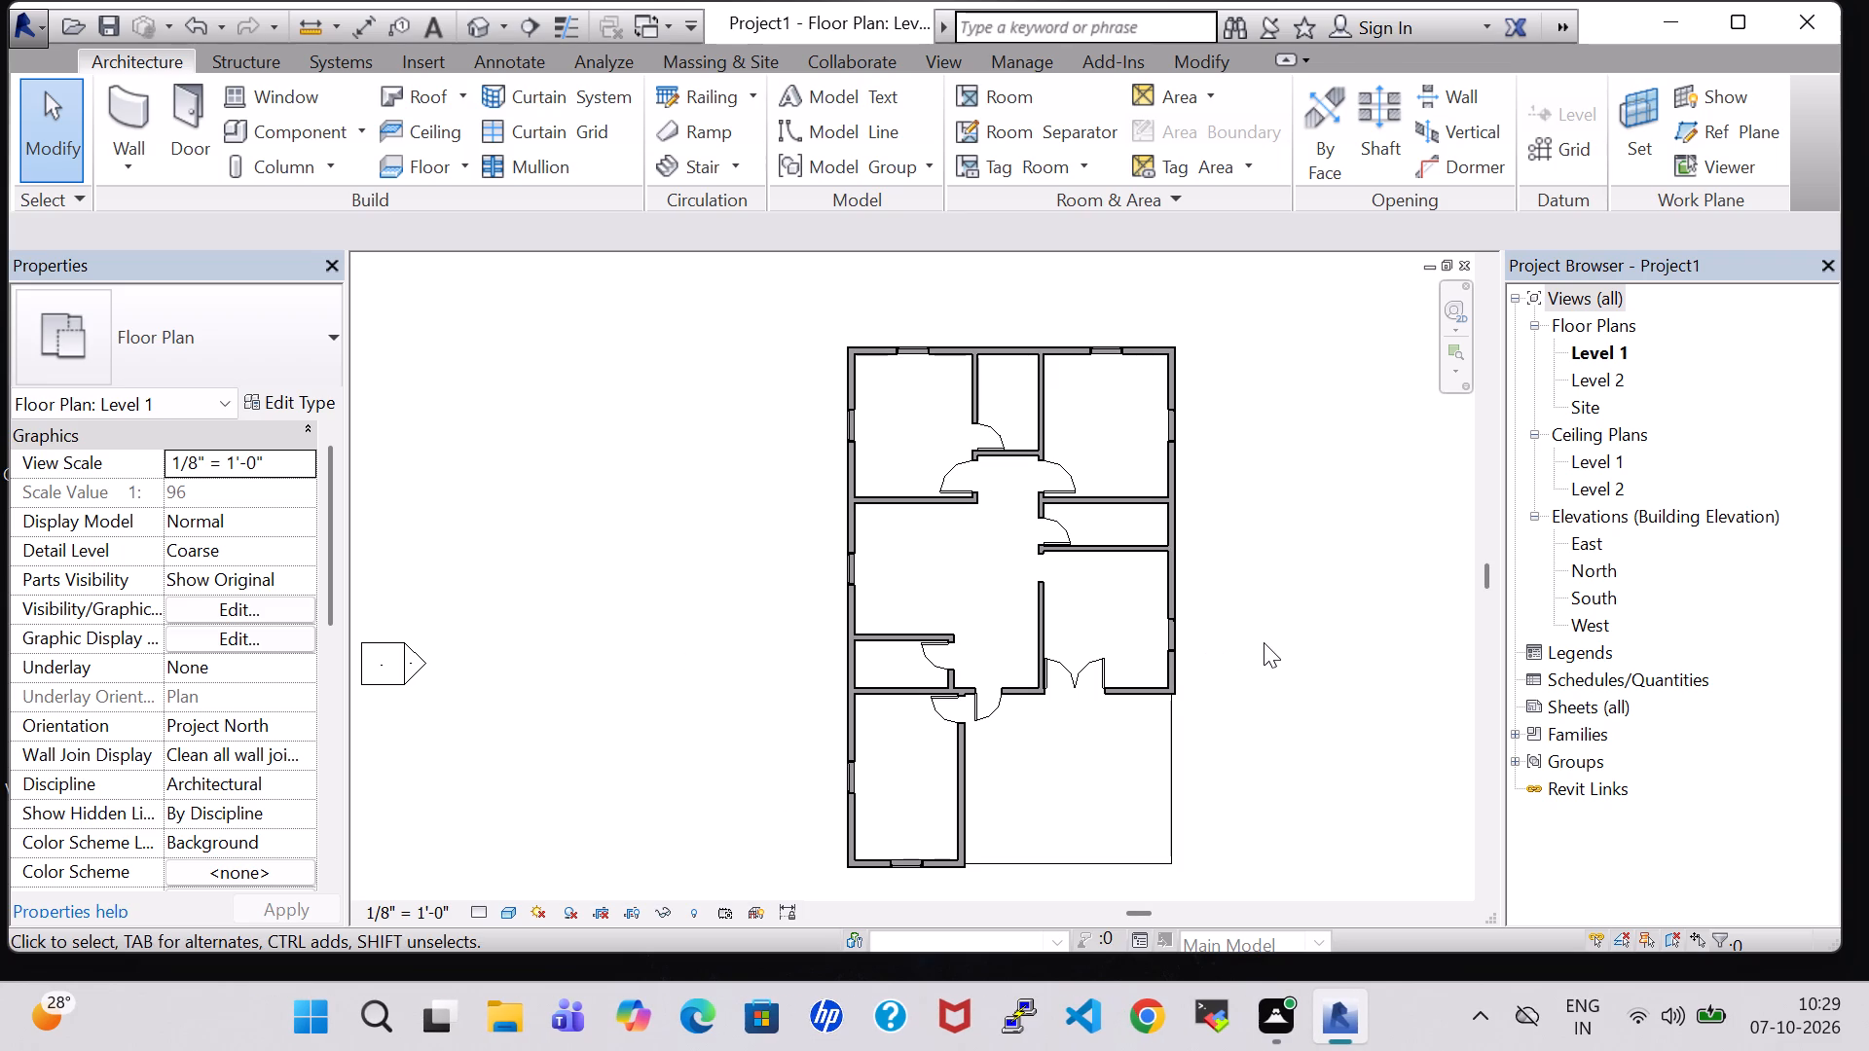
Place a 60" x 30" Desk component near the southwest corner of the northwest room.
click(267, 138)
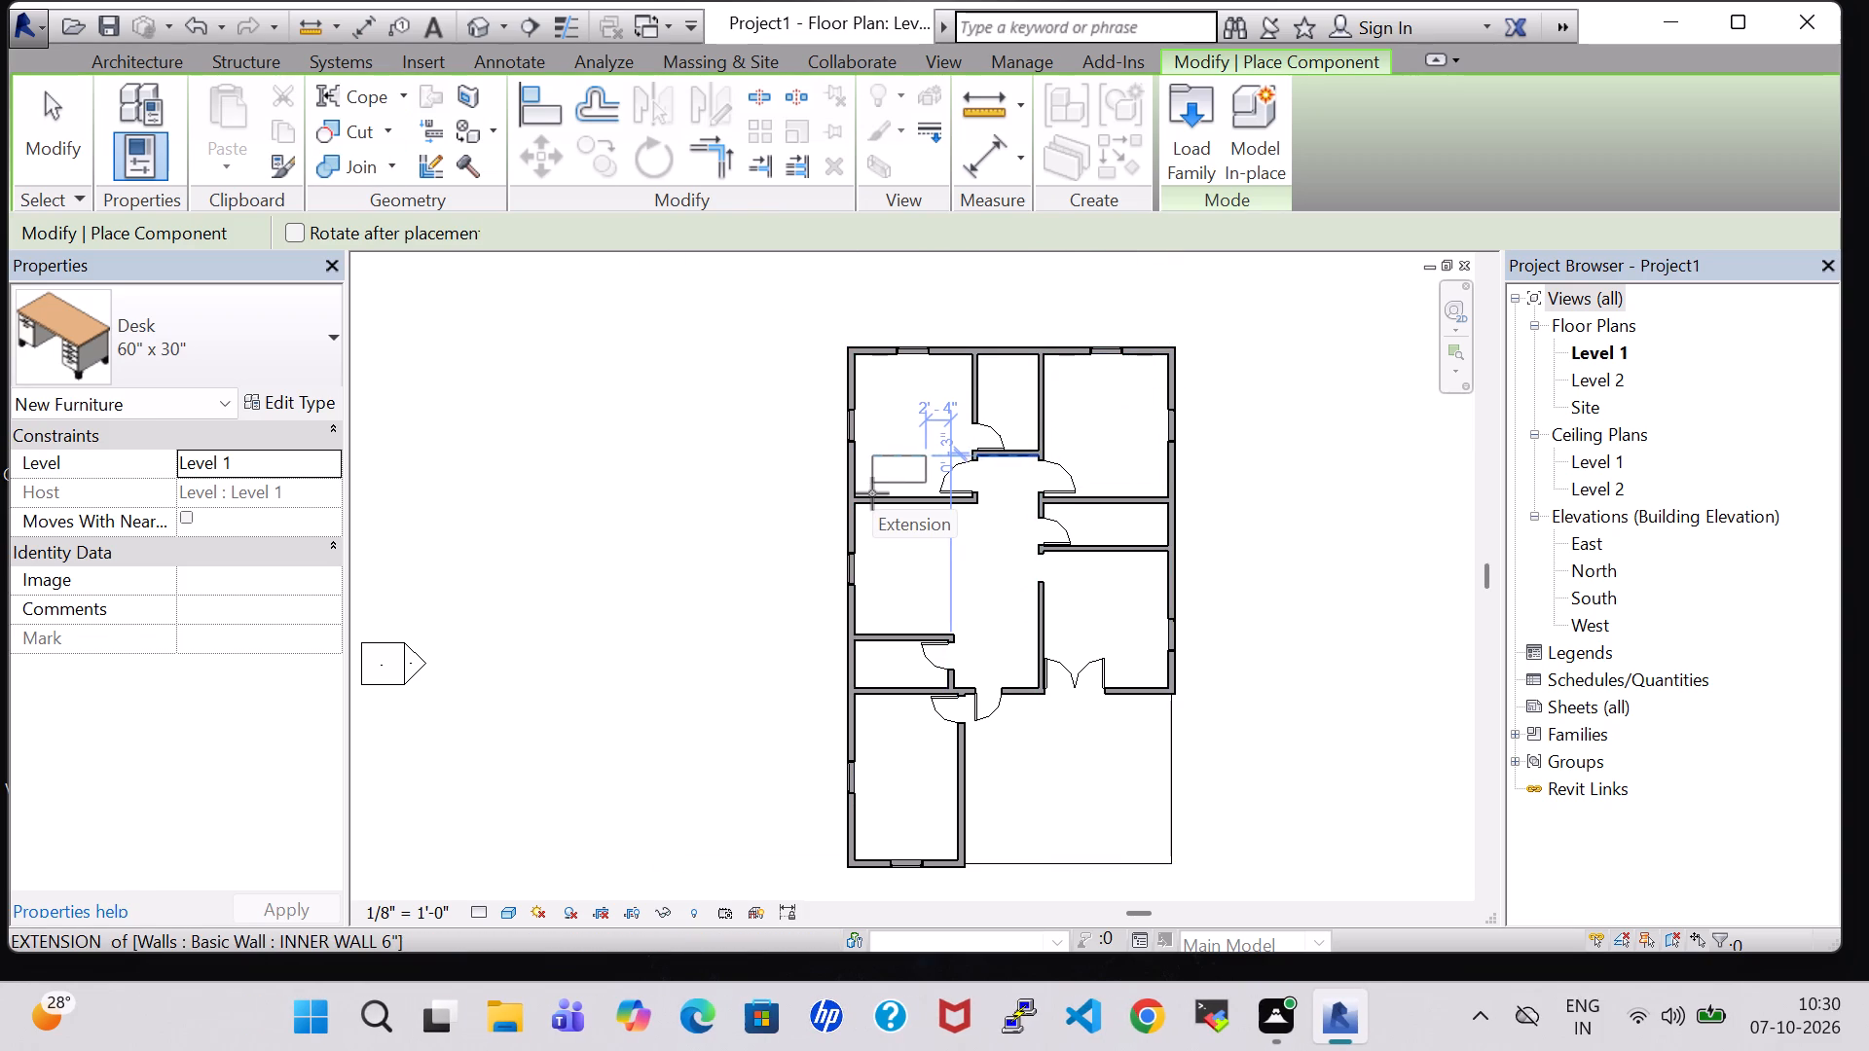
scroll(872, 493, up, 6)
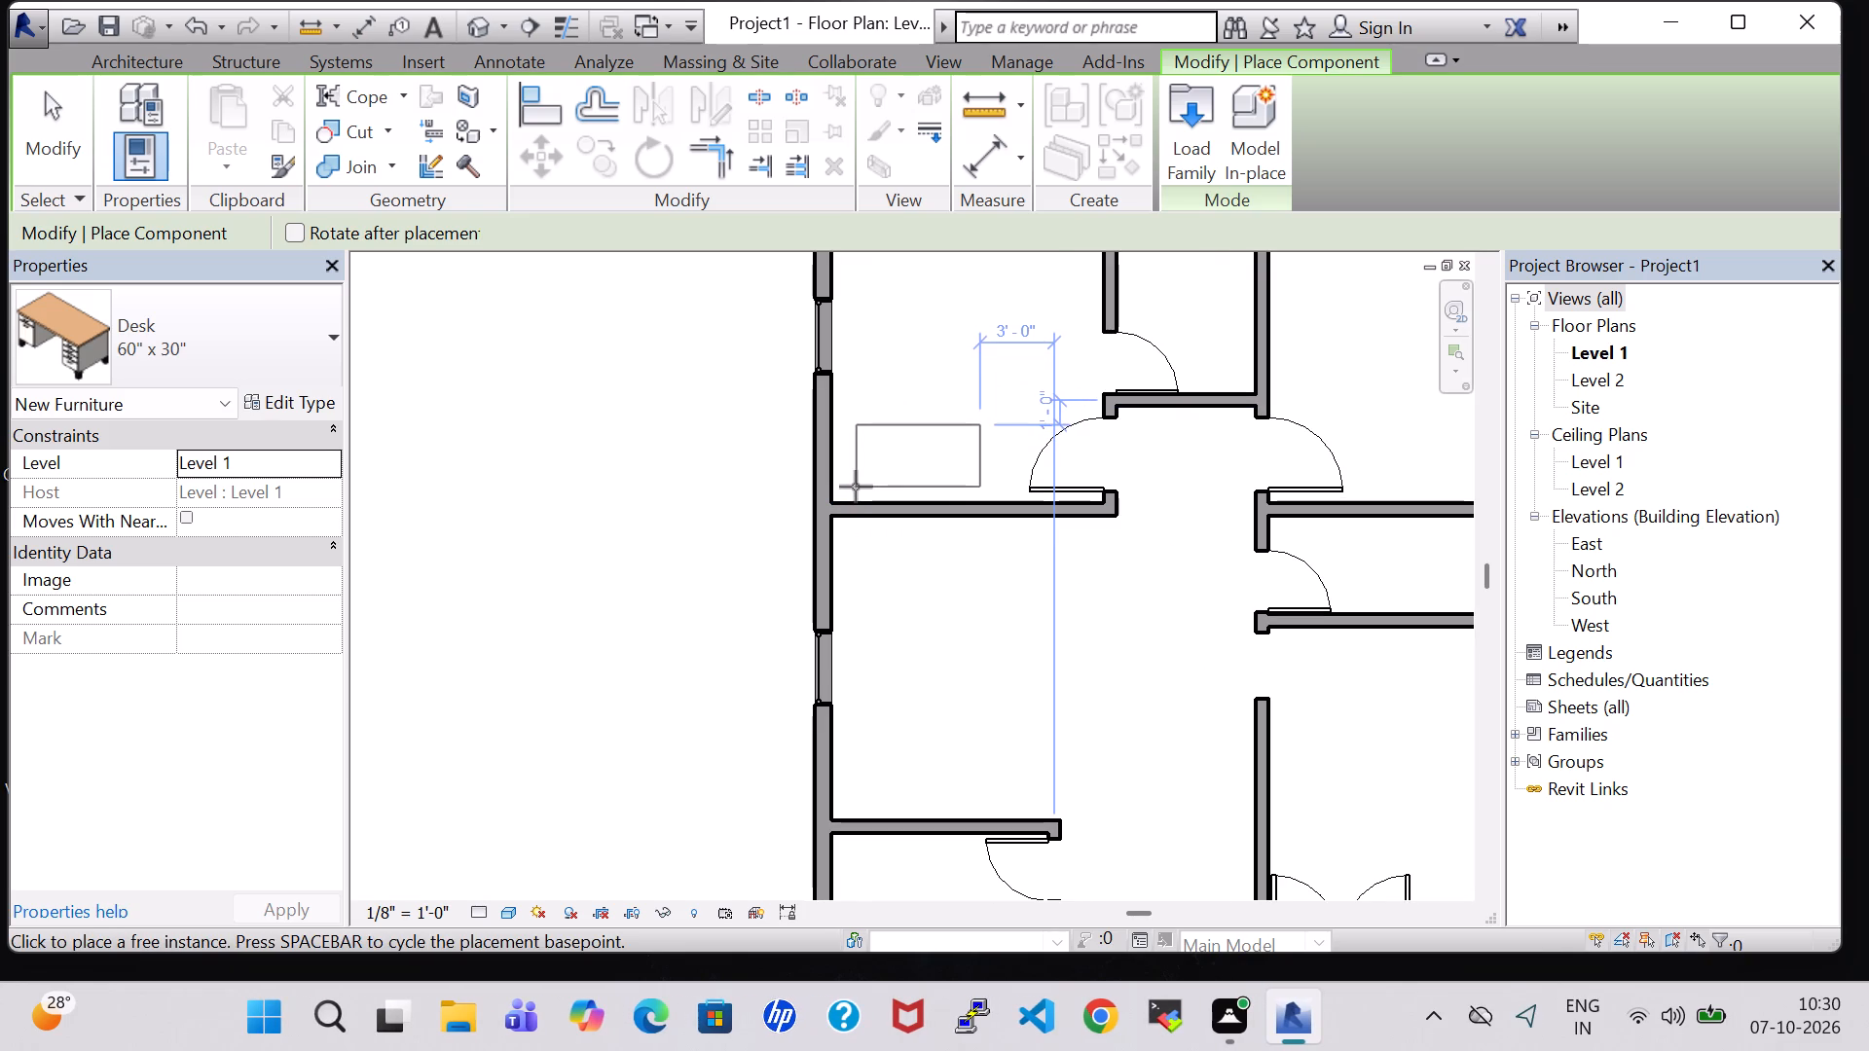
click(856, 487)
key(Escape)
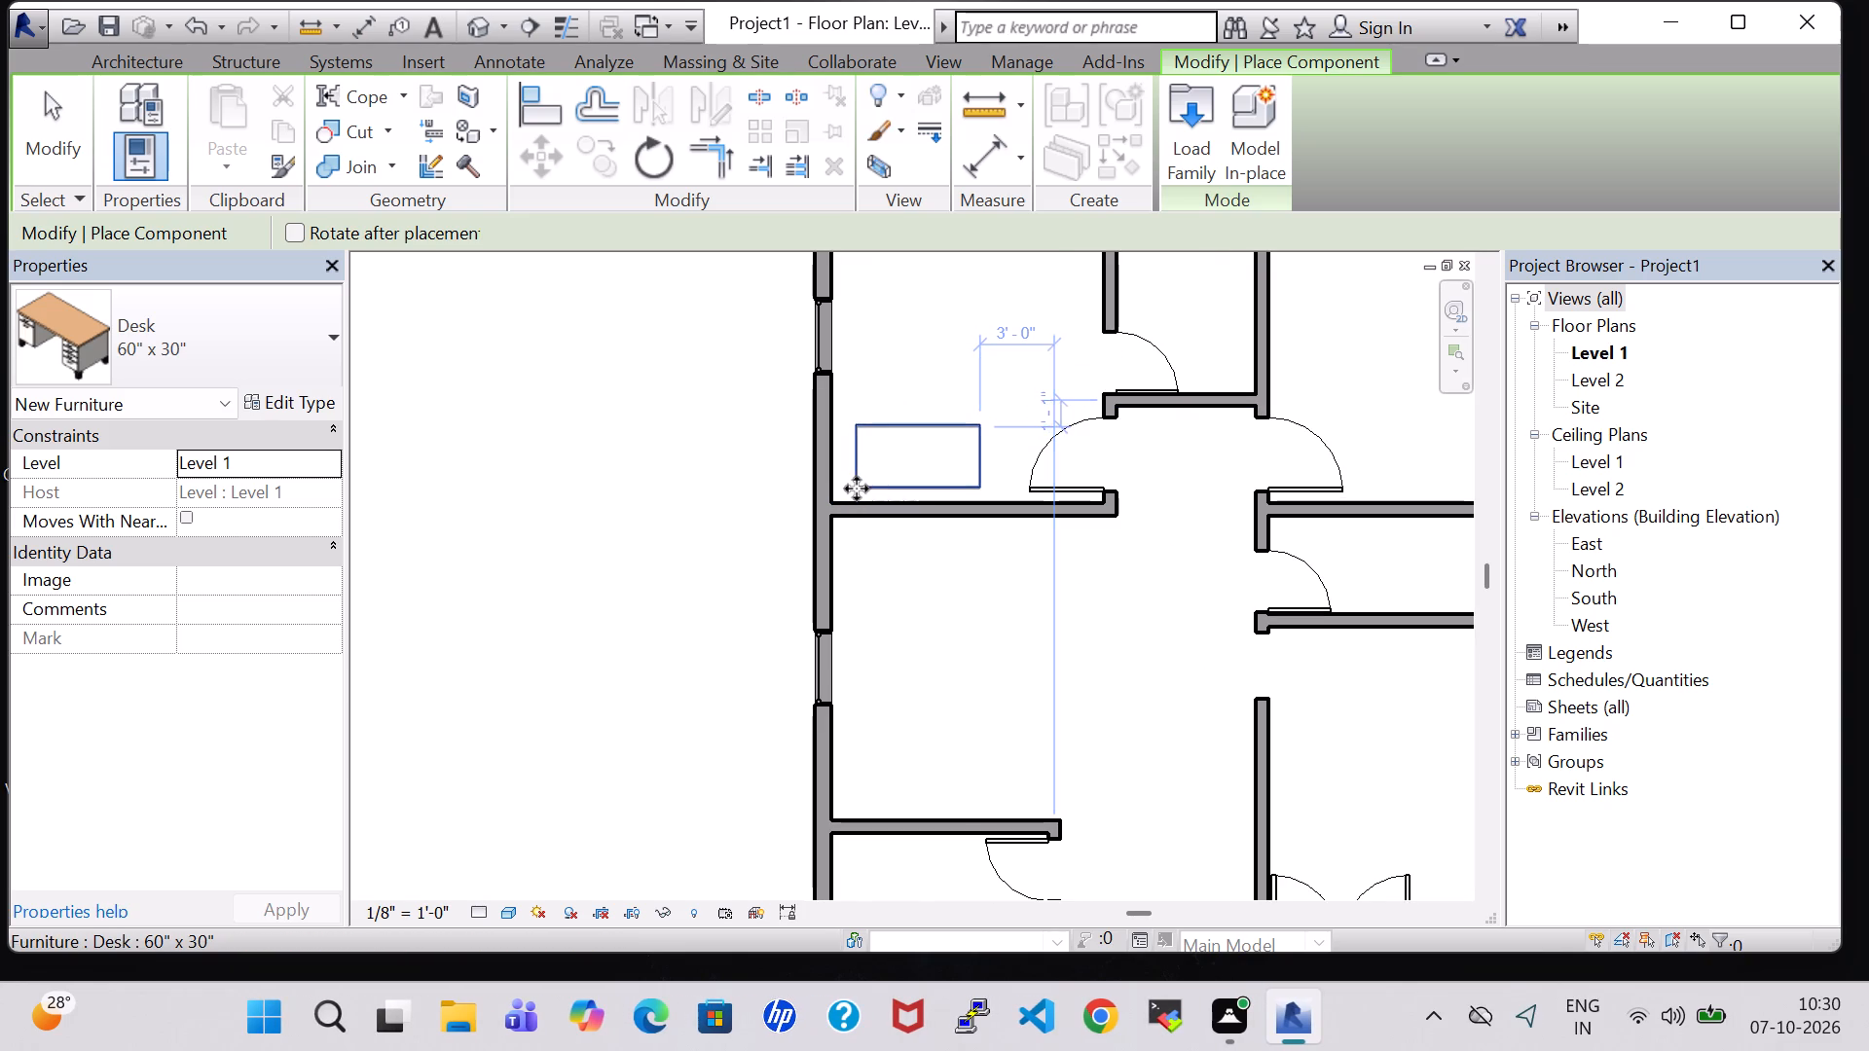
key(Escape)
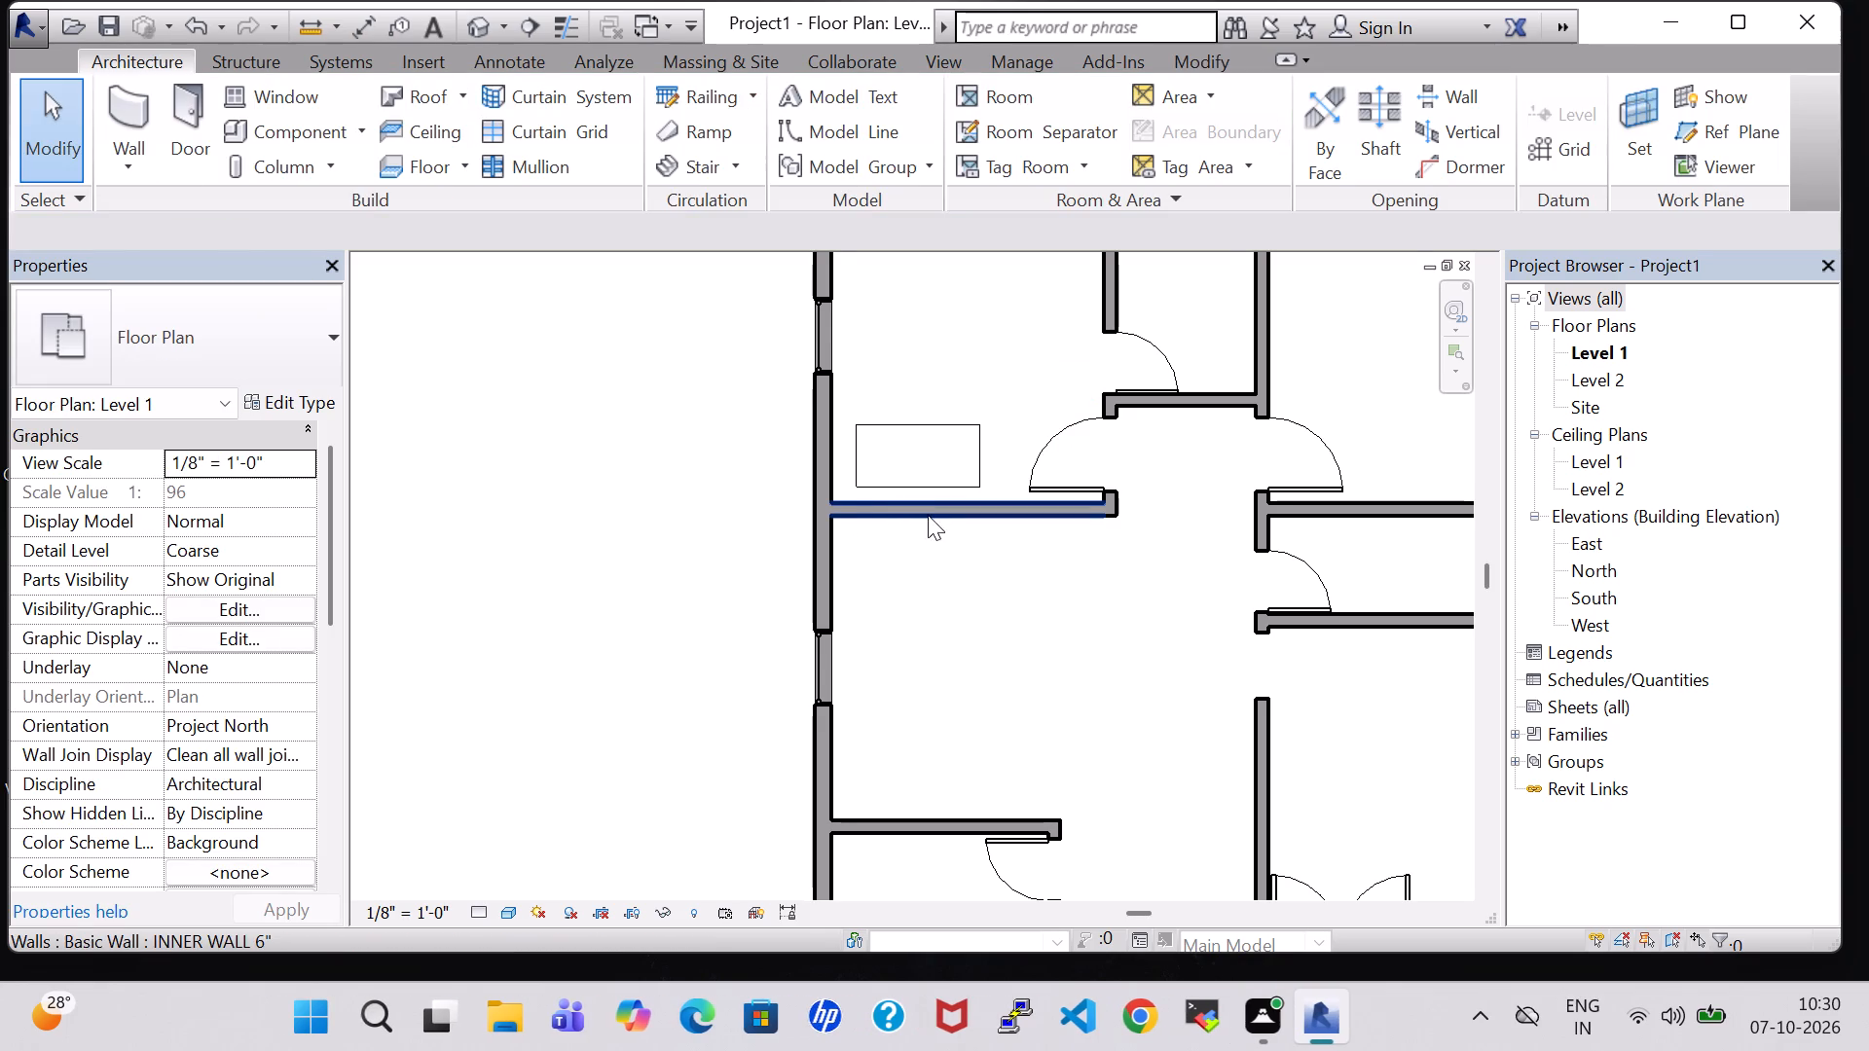
Load the Bed-Box family from the US Imperial library's Furniture Beds folder for component placement.
scroll(928, 519, down, 6)
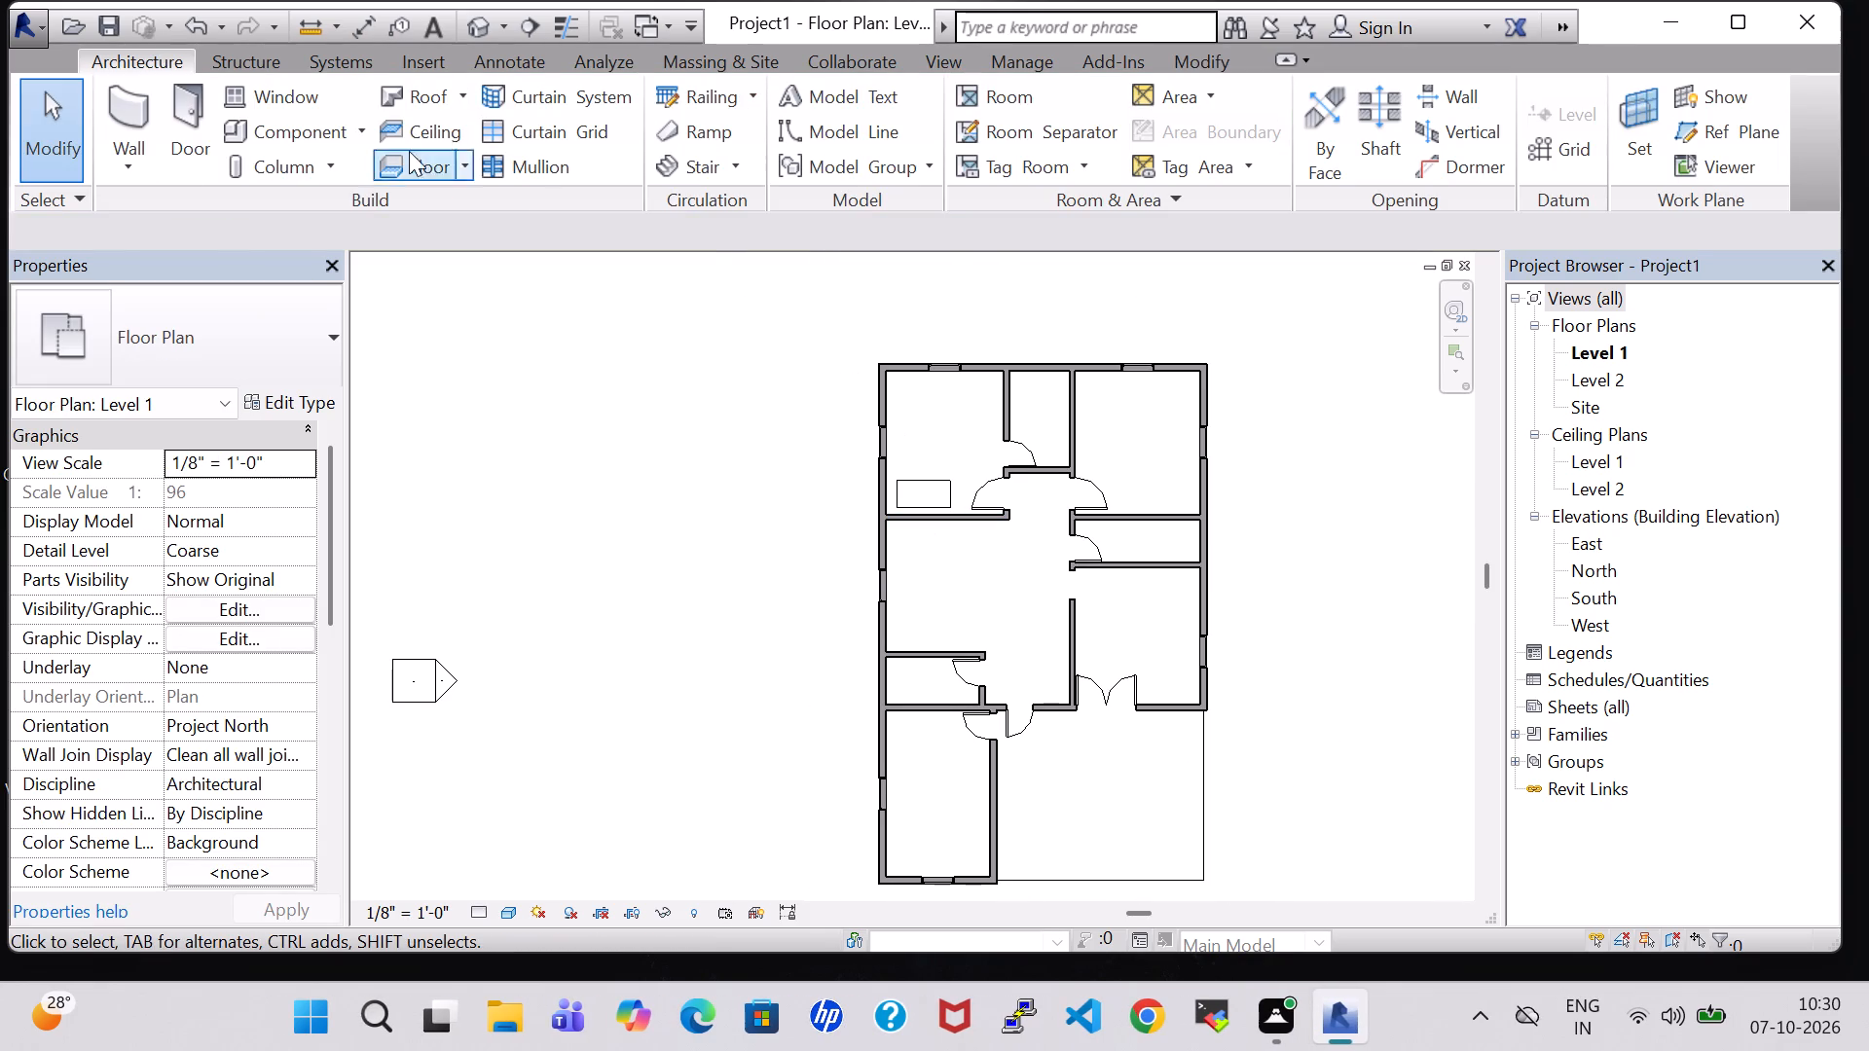
click(294, 127)
click(1166, 133)
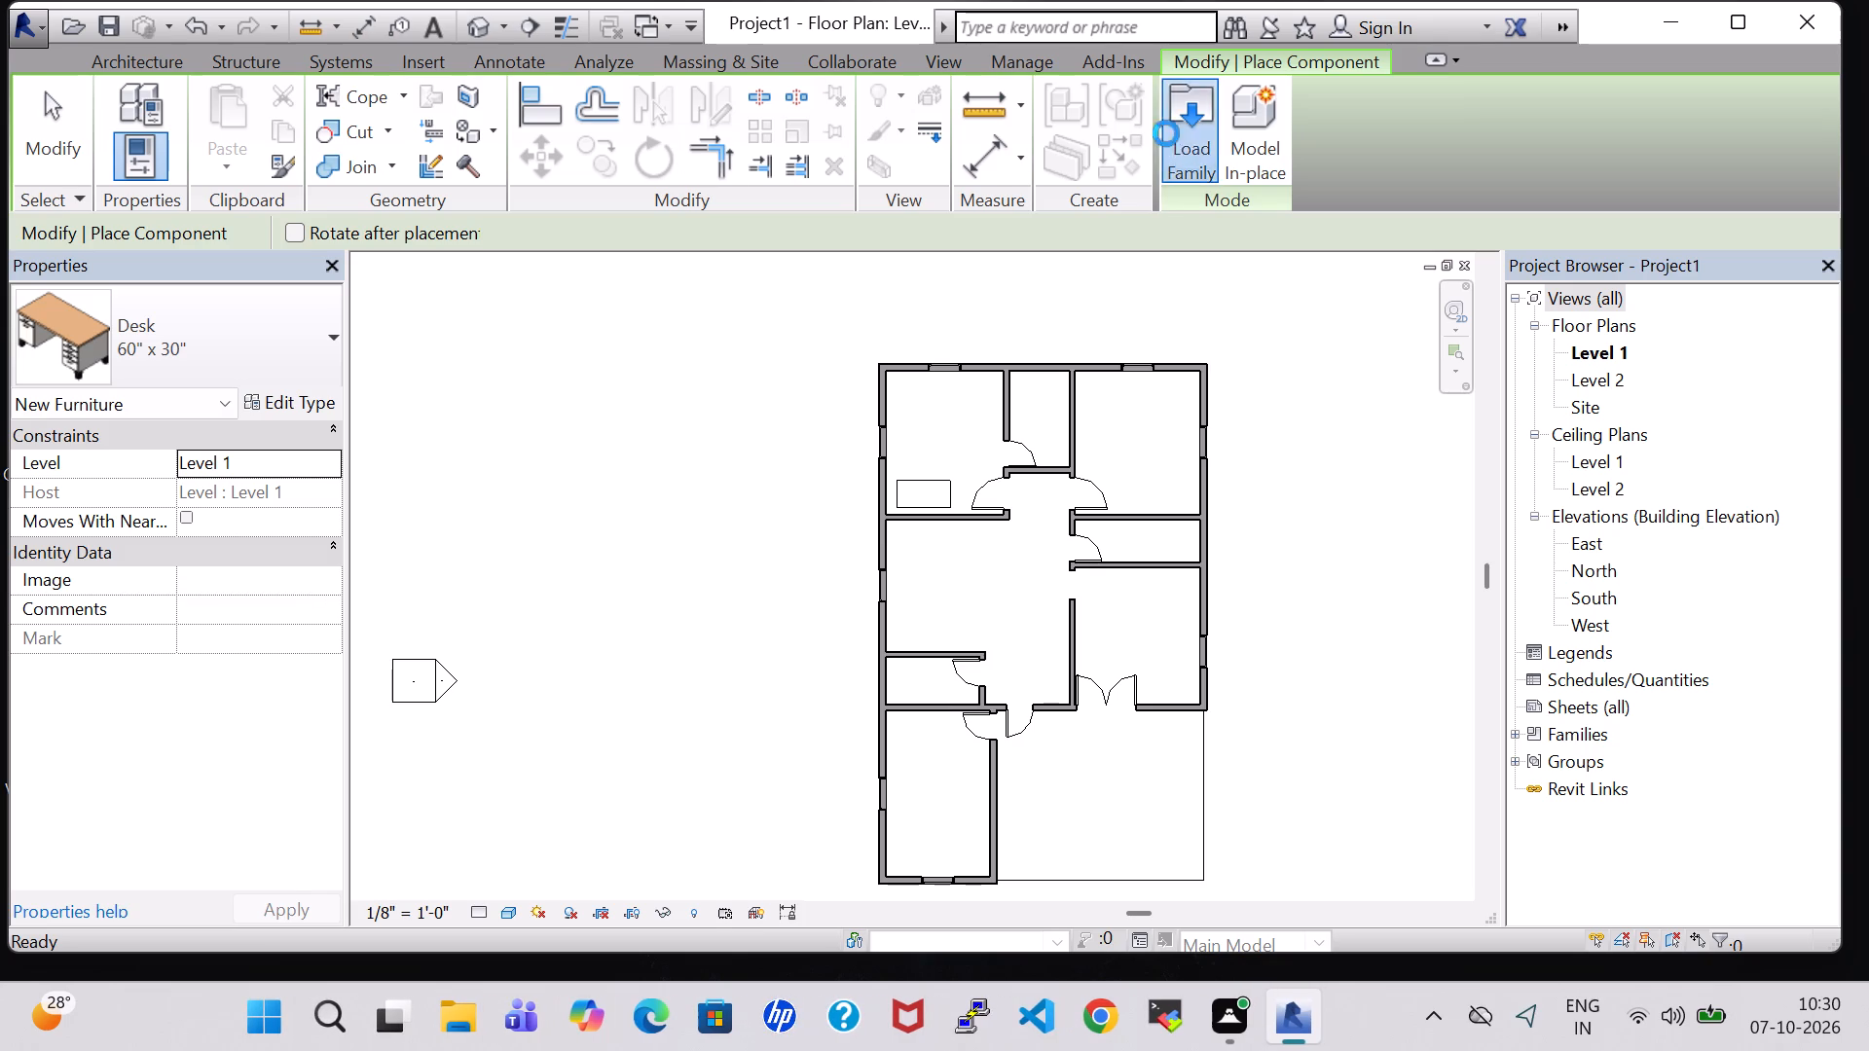
double_click(1081, 647)
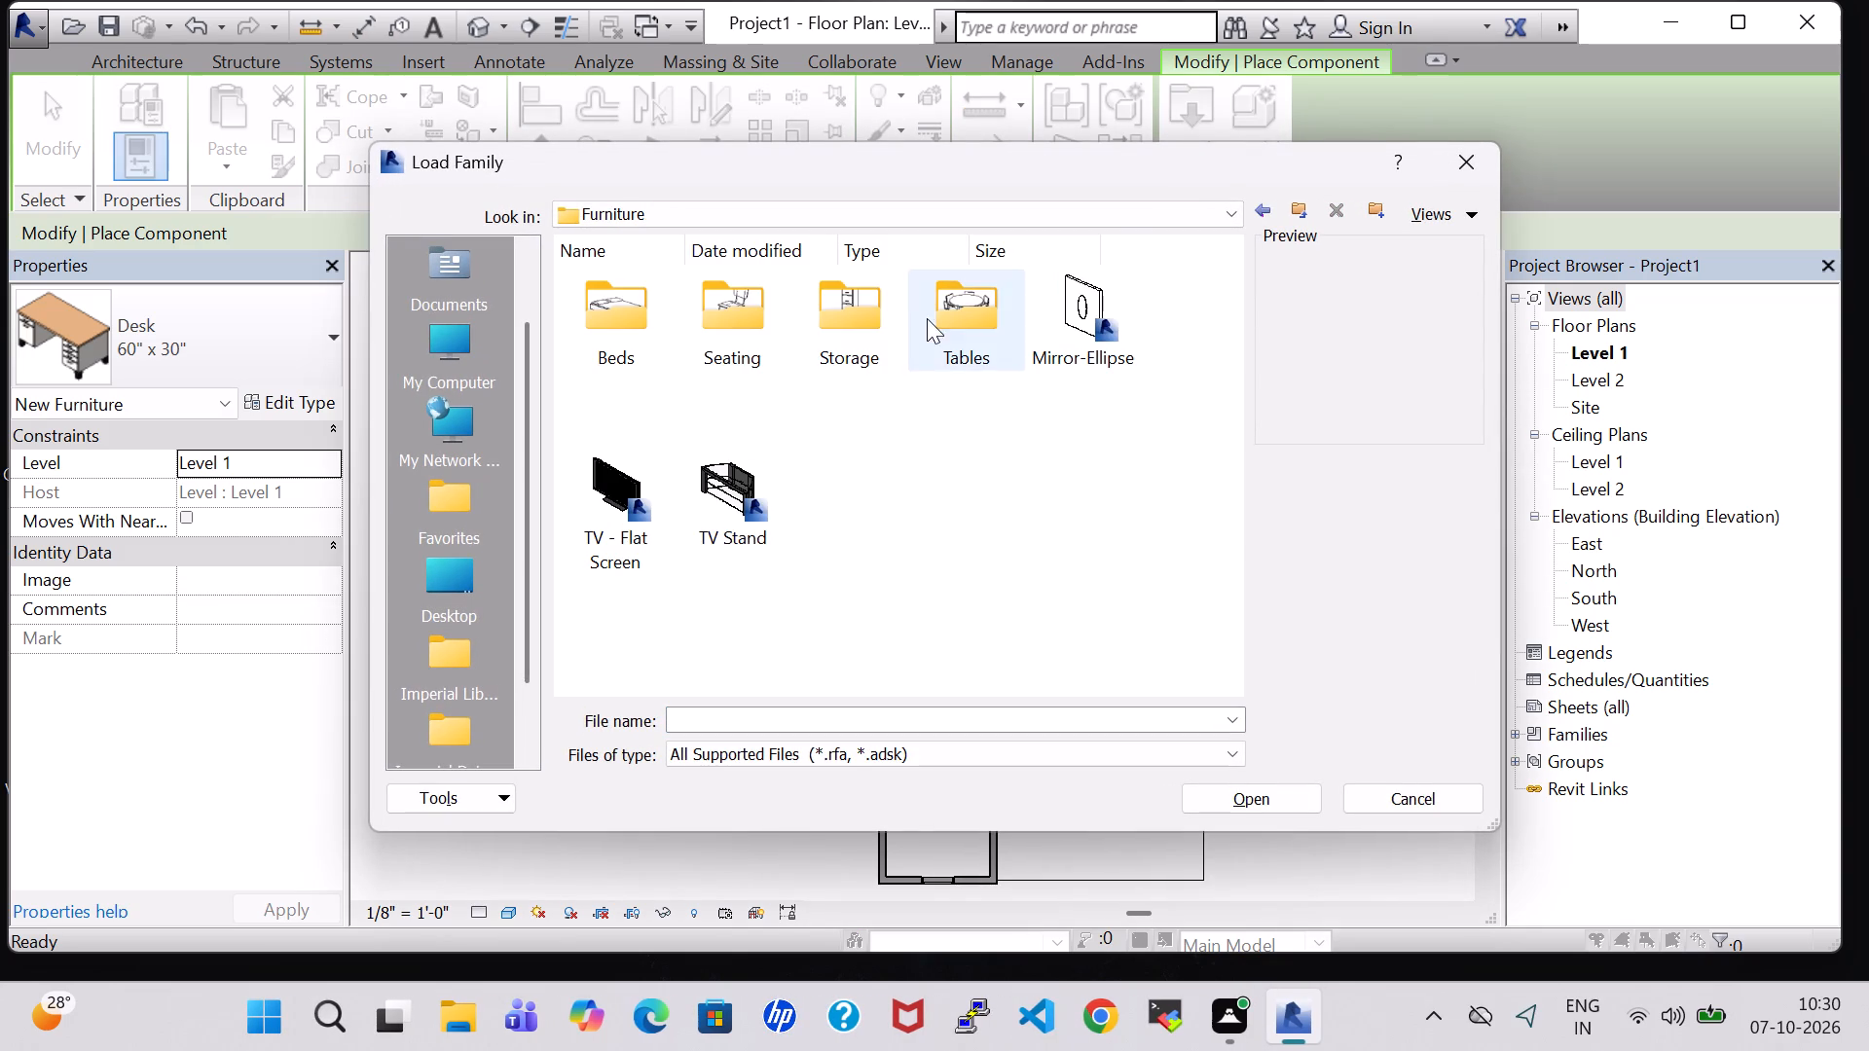
double_click(640, 328)
click(638, 322)
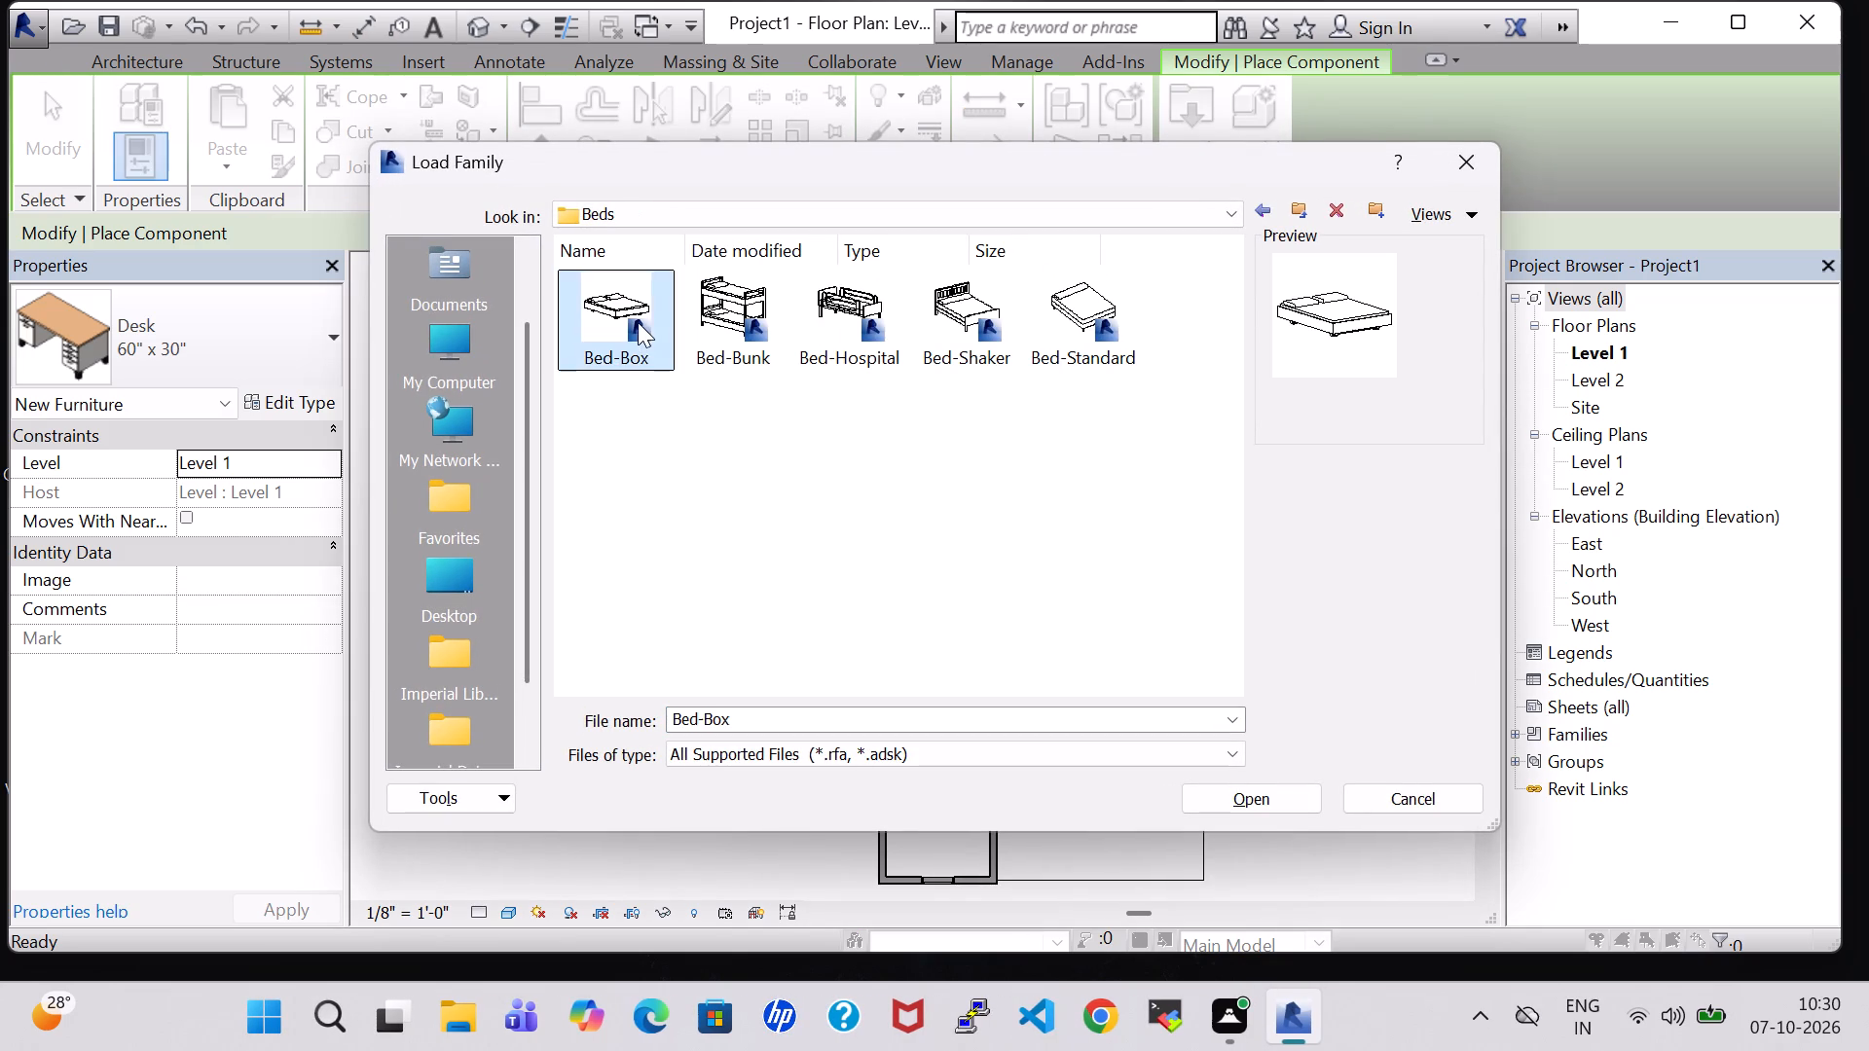
click(1288, 797)
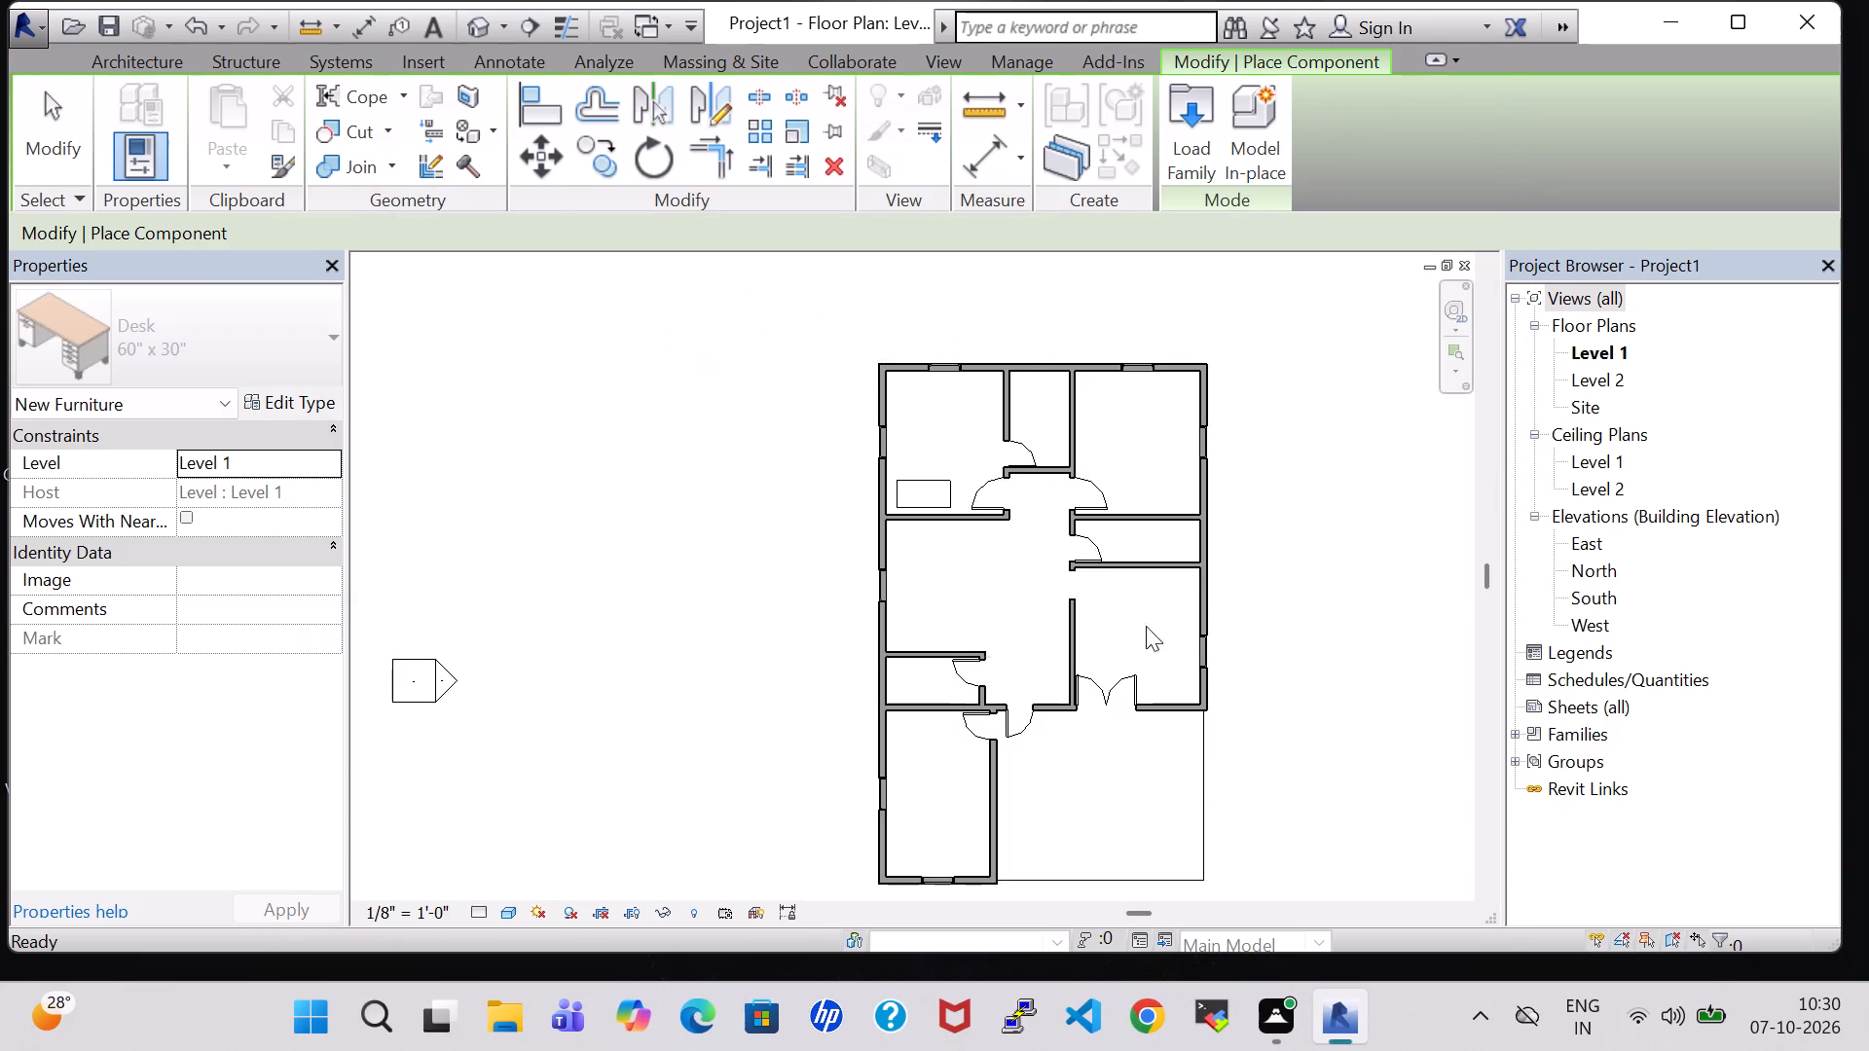
Place a Double 53" x 74" Bed-Box below the northwest room's north window, about 3'-7" from the room's east wall.
scroll(935, 410, up, 2)
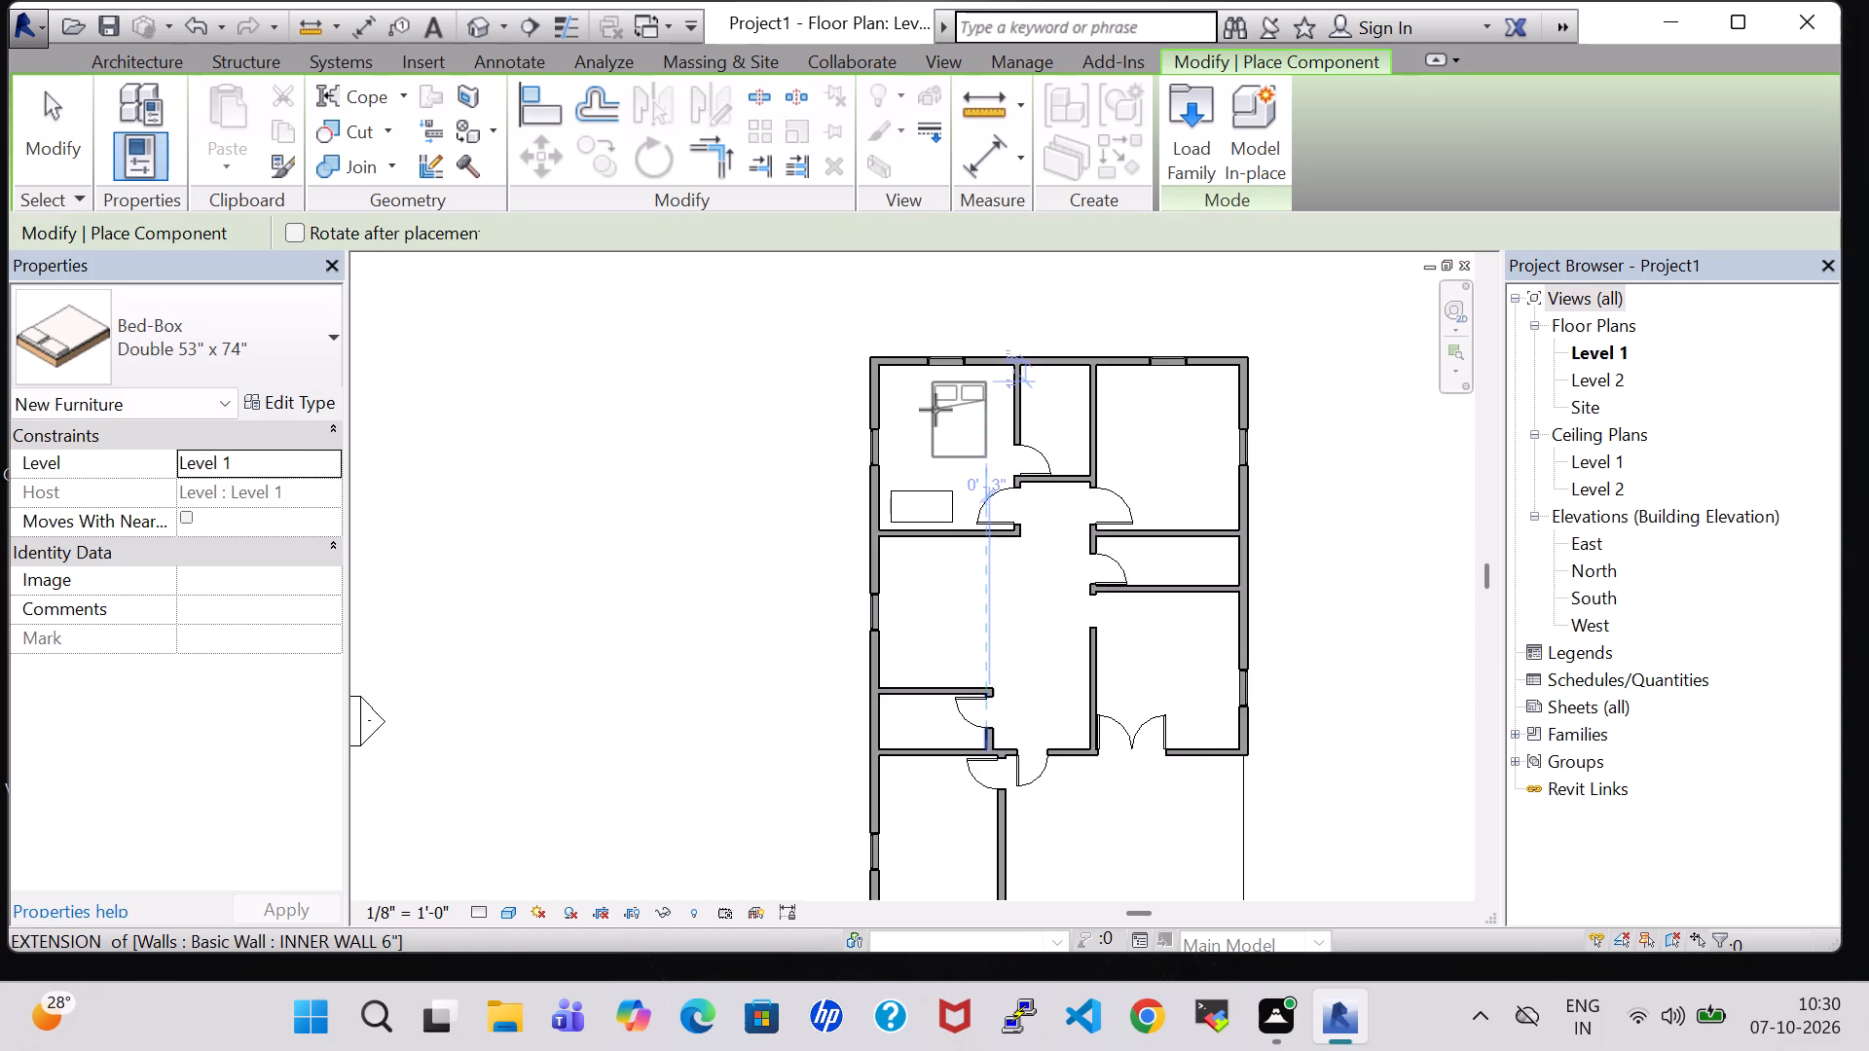
scroll(935, 410, up, 3)
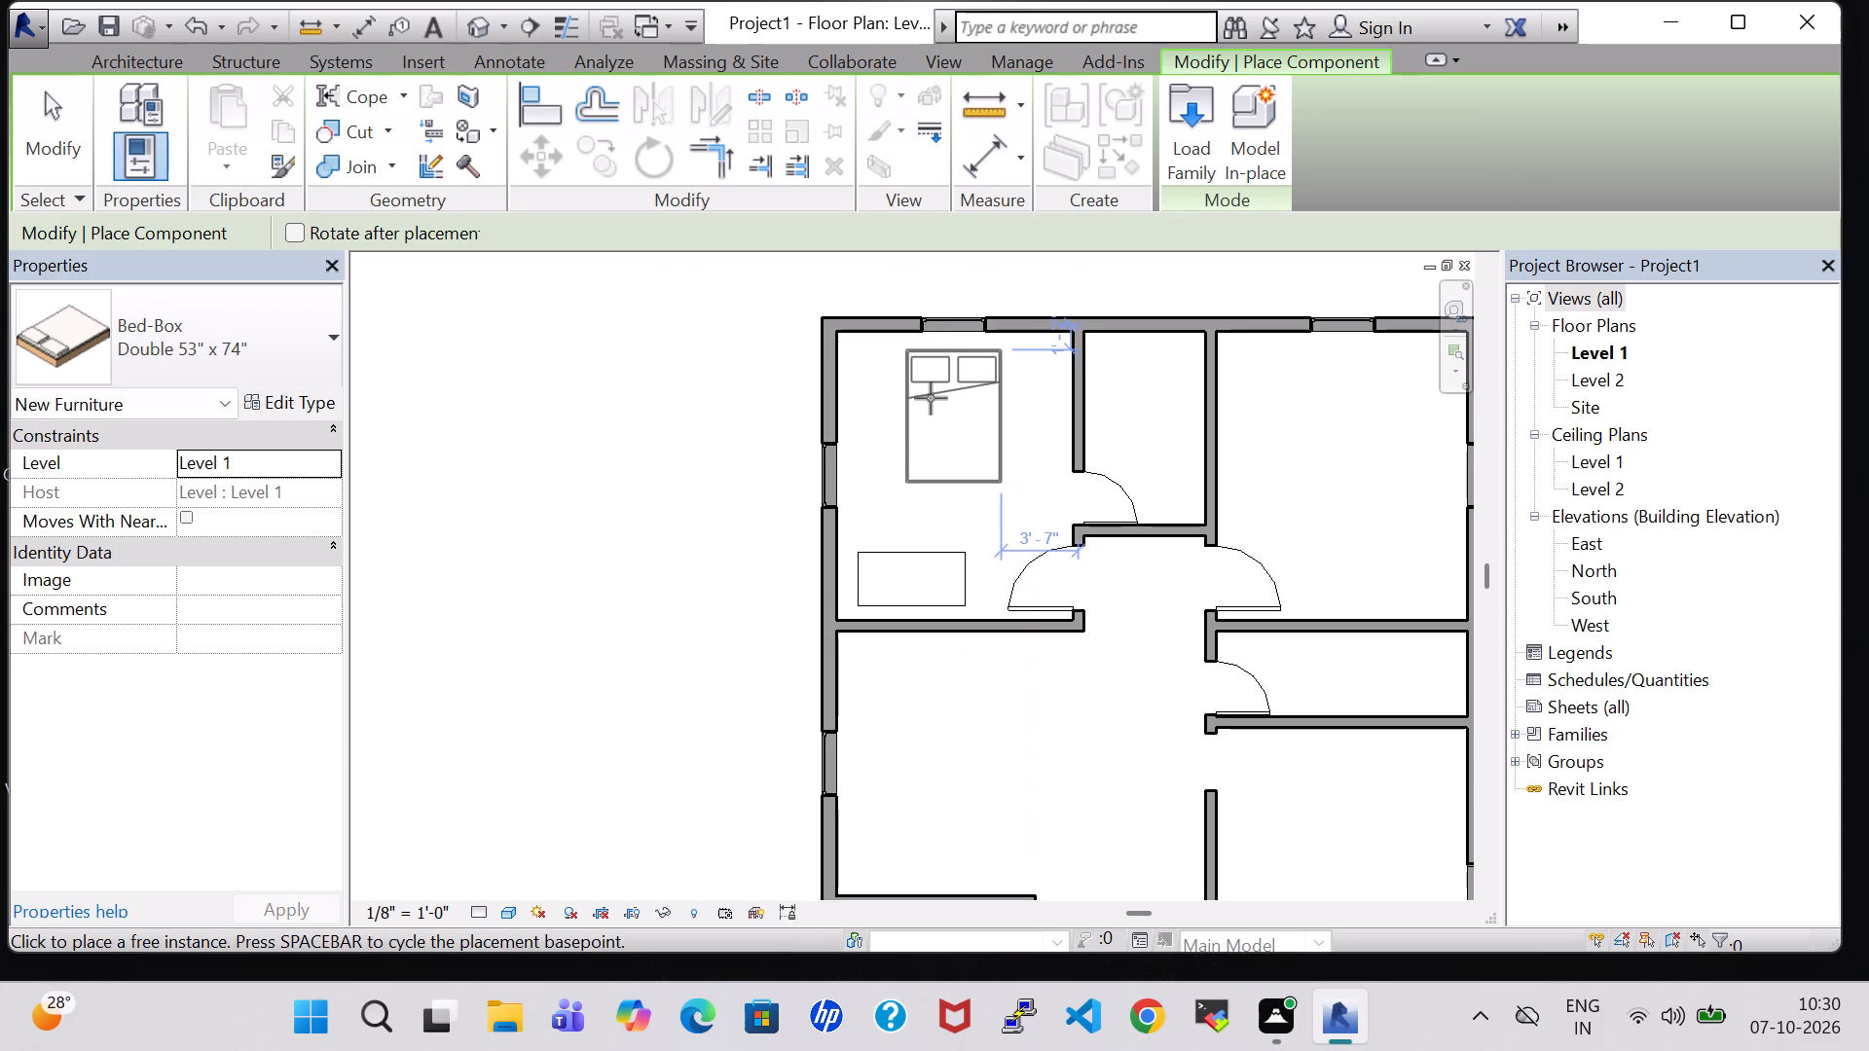
click(931, 395)
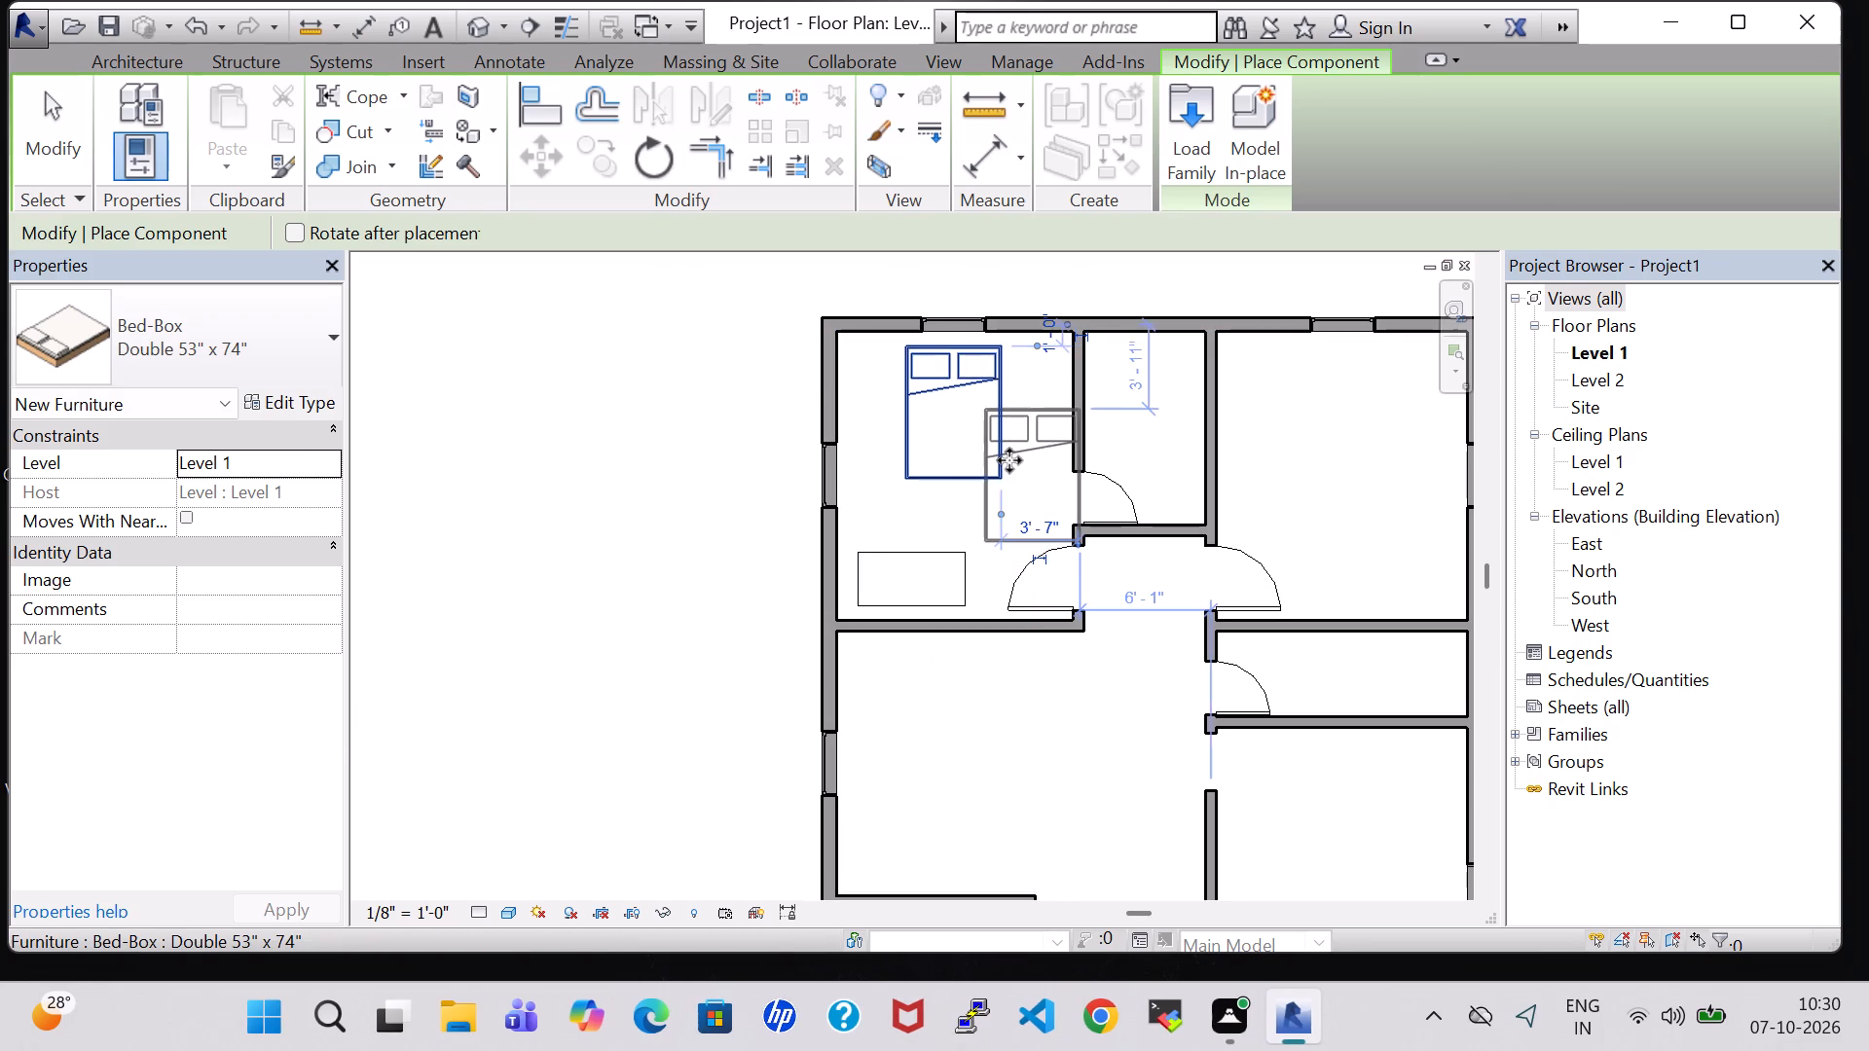
key(Escape)
key(Escape)
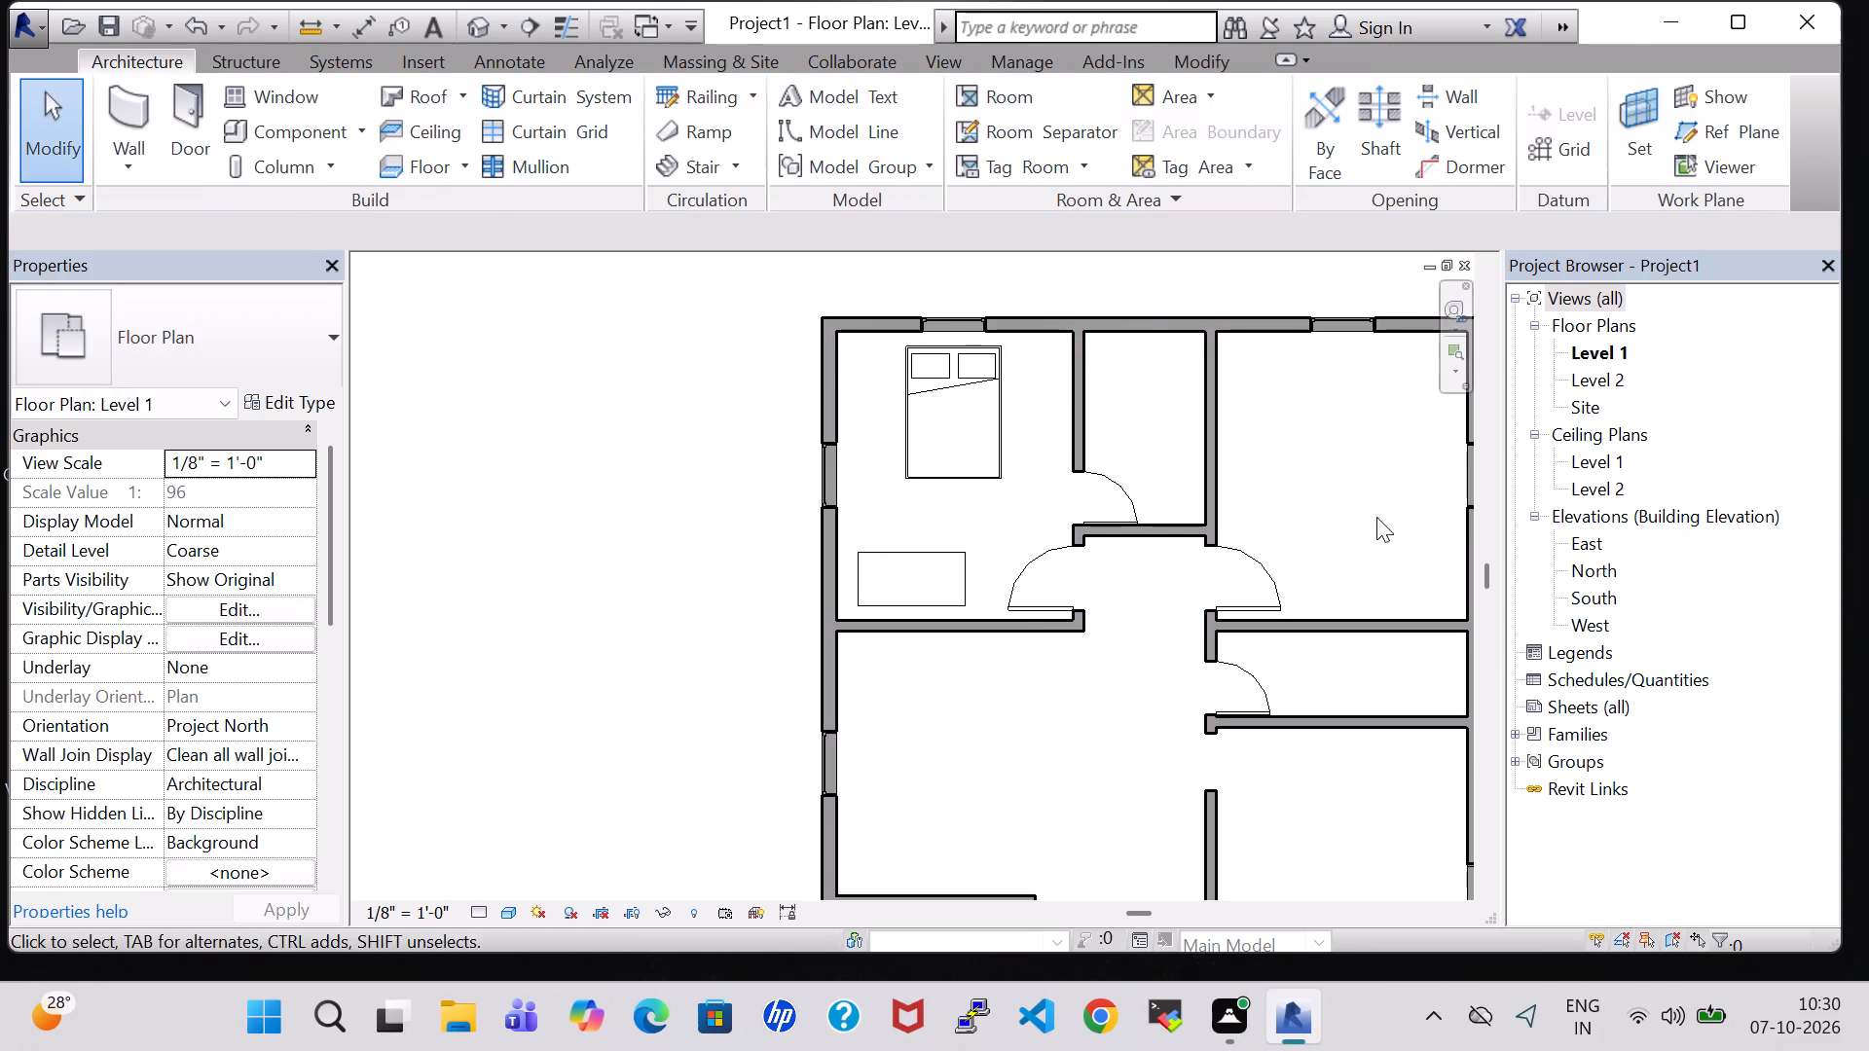
Load the Cabinet-File 2 Drawer family from the US Imperial library's Furniture Storage folder.
scroll(1230, 542, down, 2)
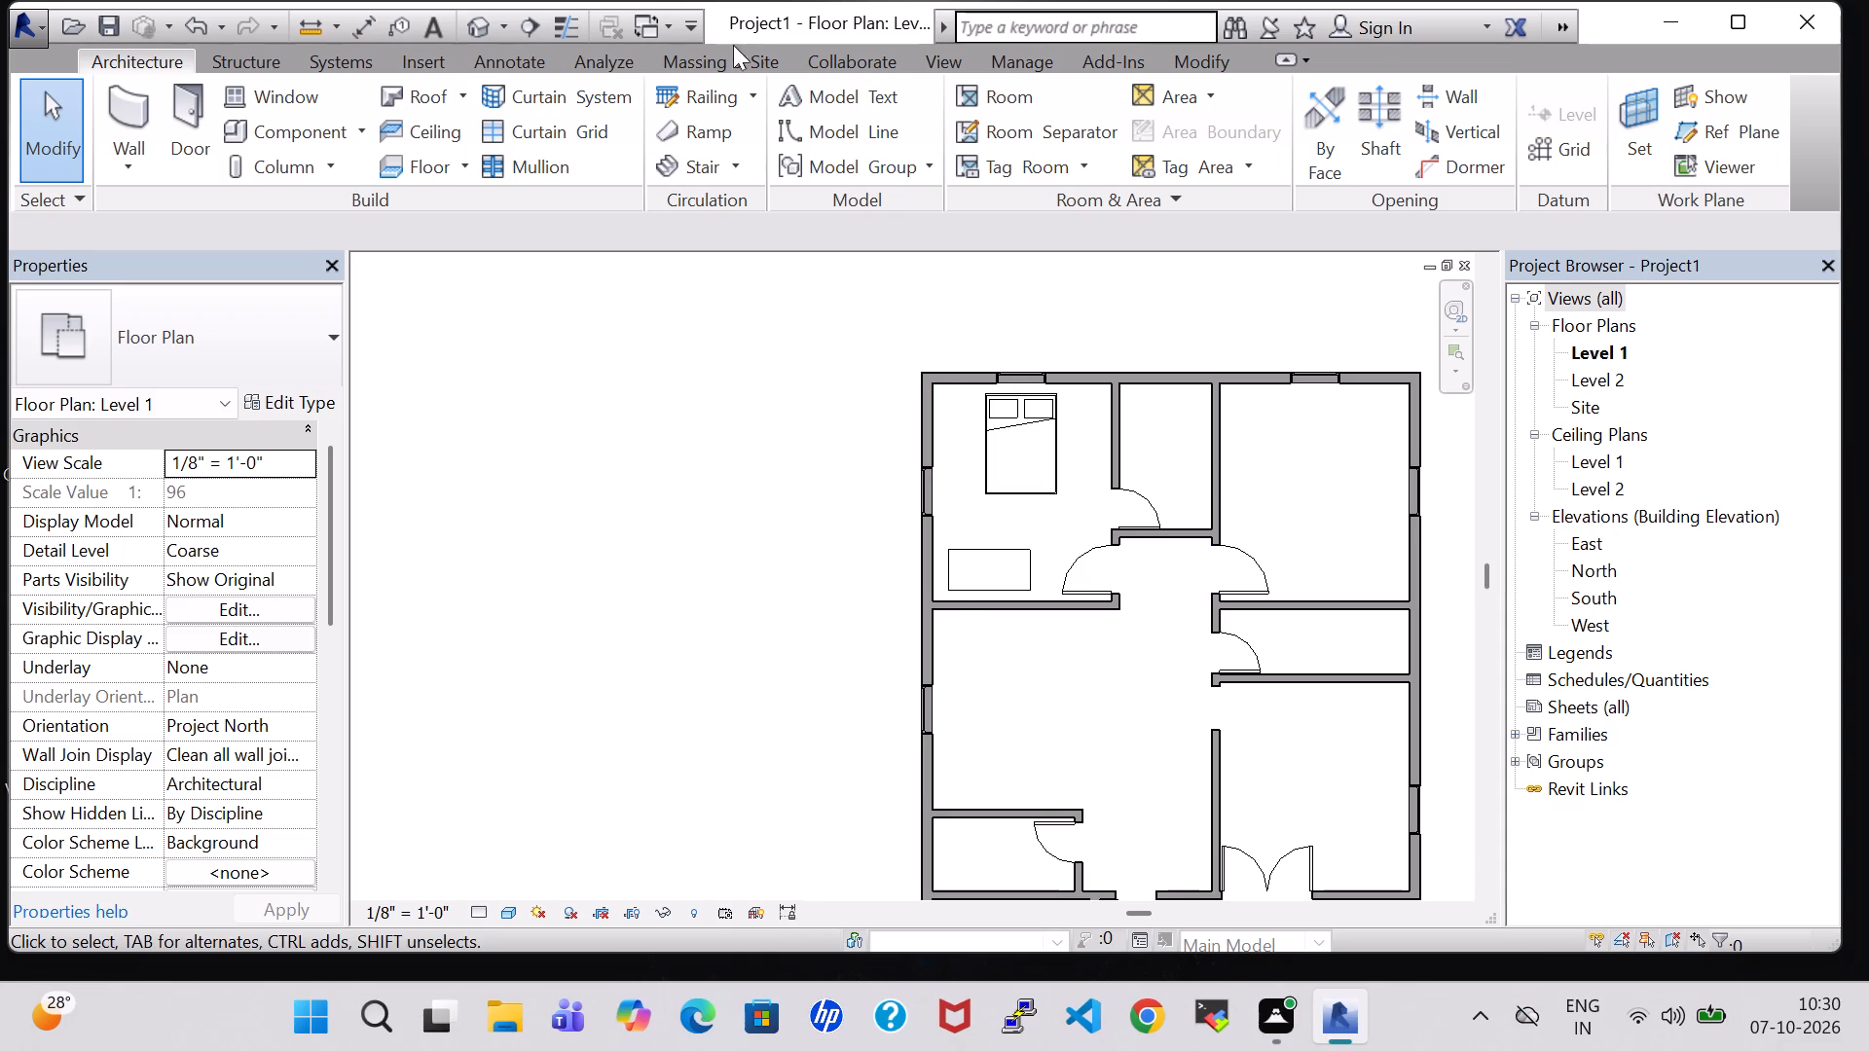
click(309, 131)
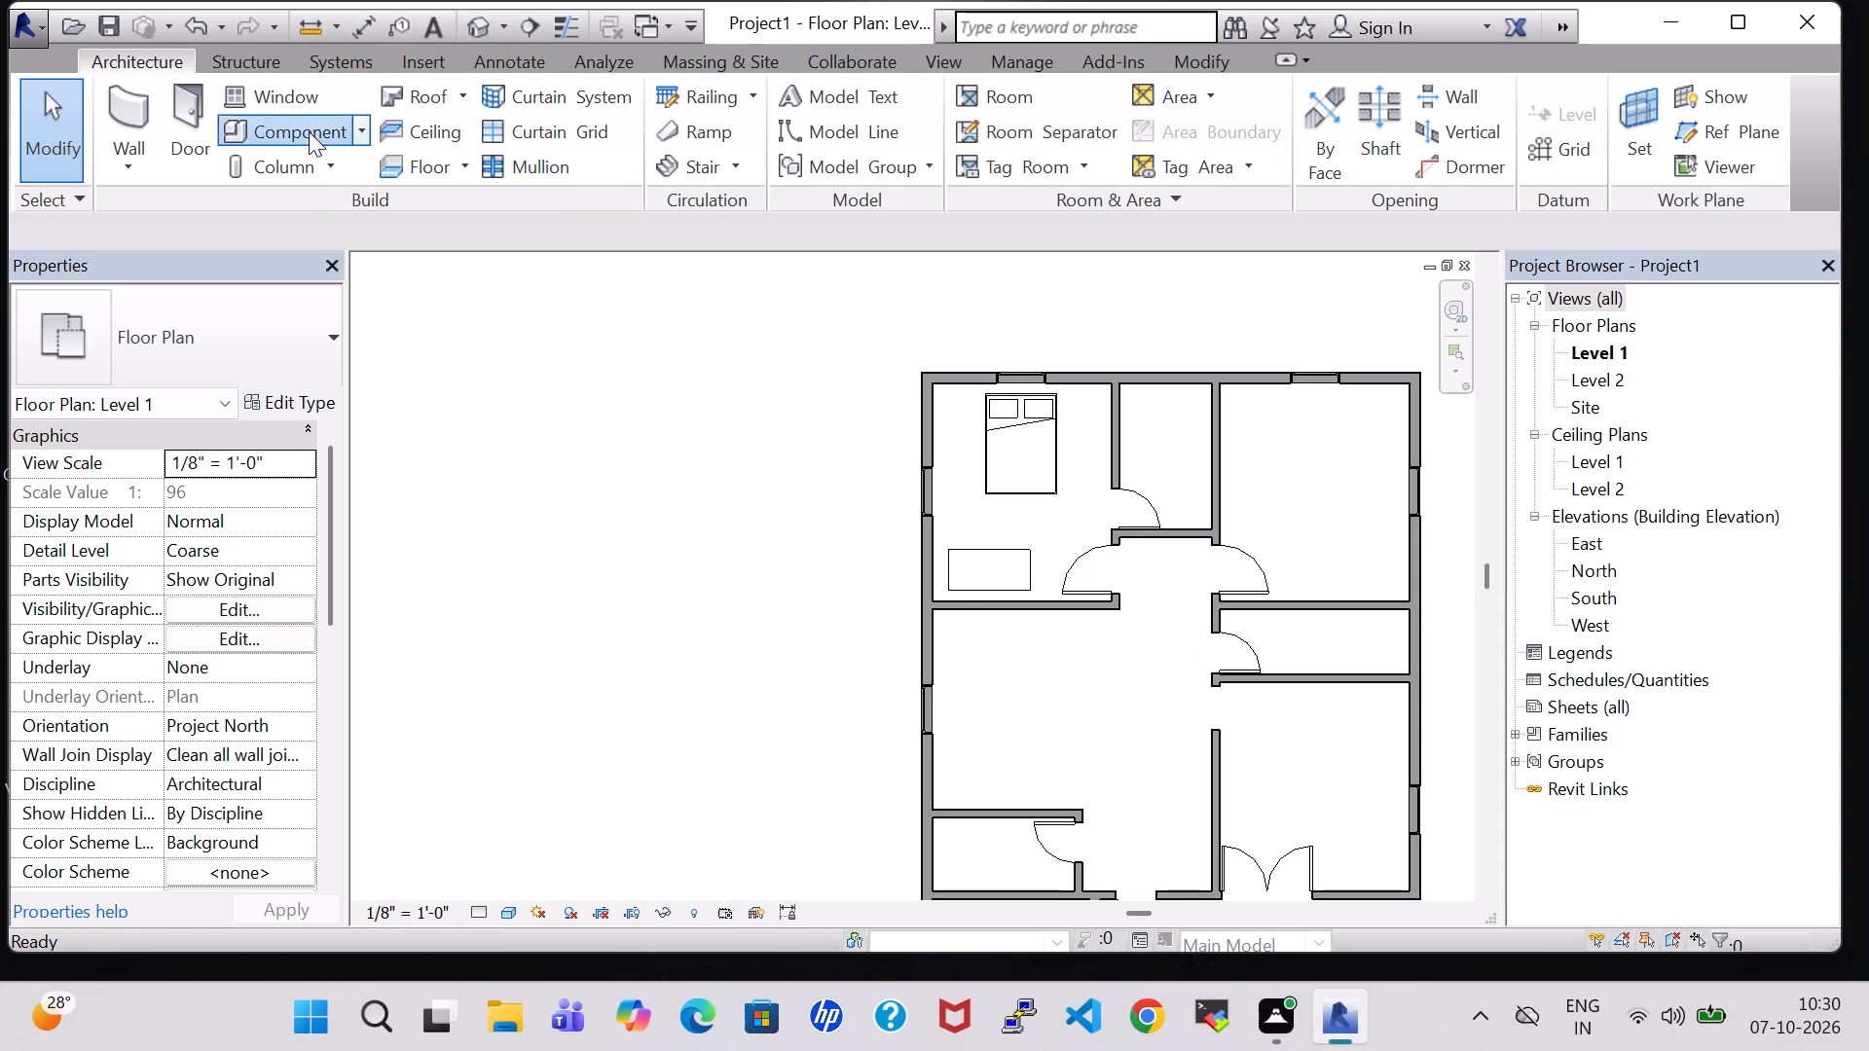
click(1207, 125)
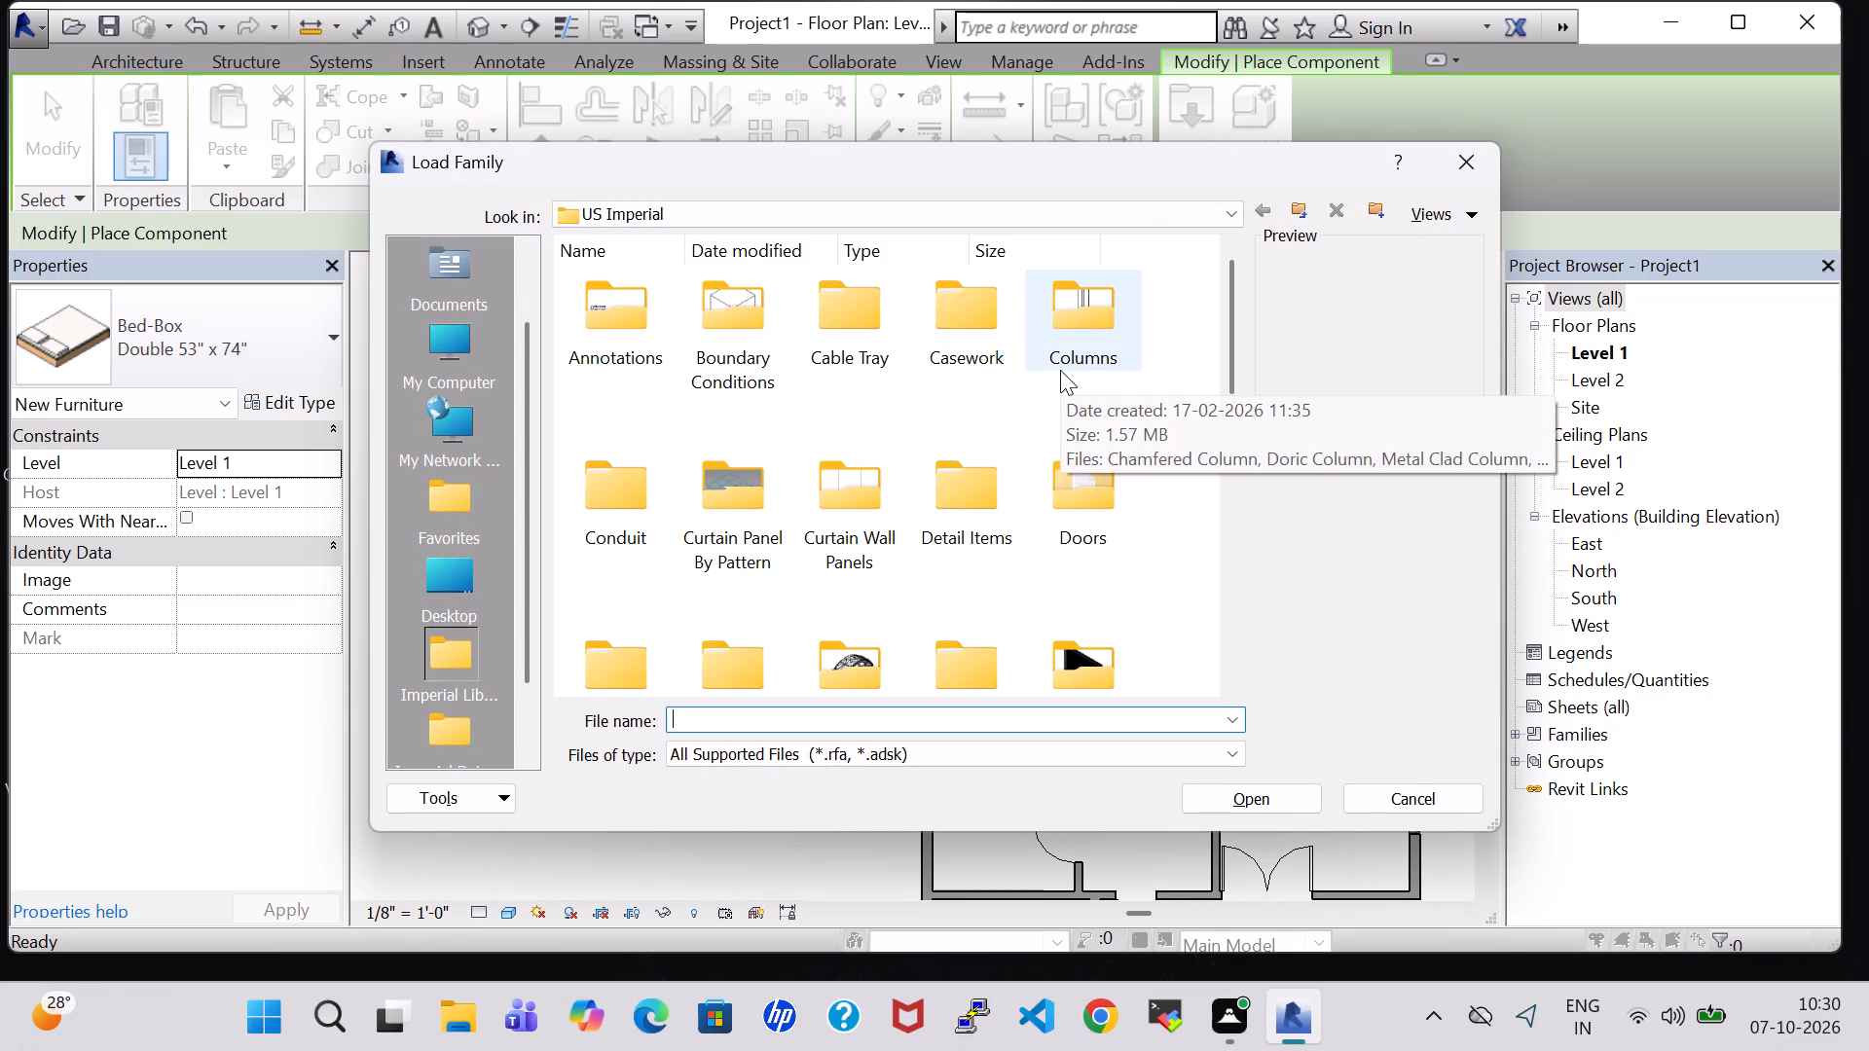
click(1107, 665)
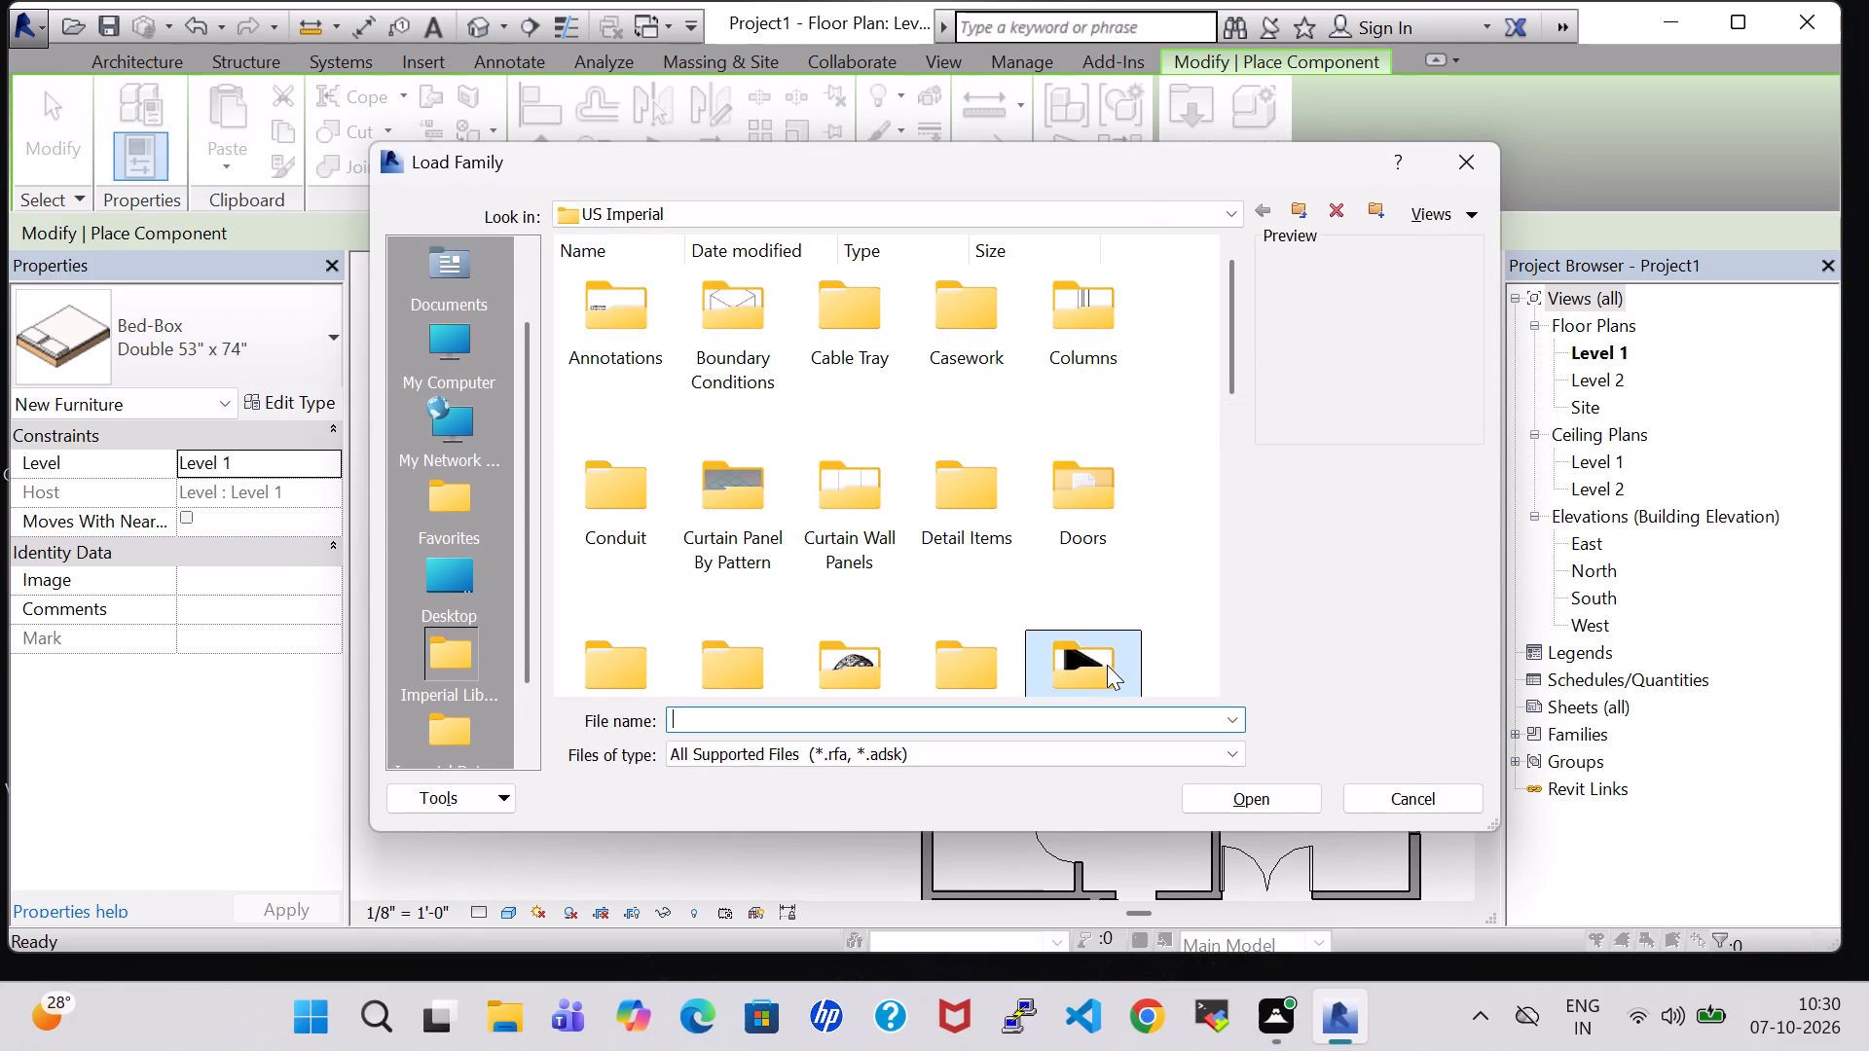
click(1107, 665)
double_click(830, 300)
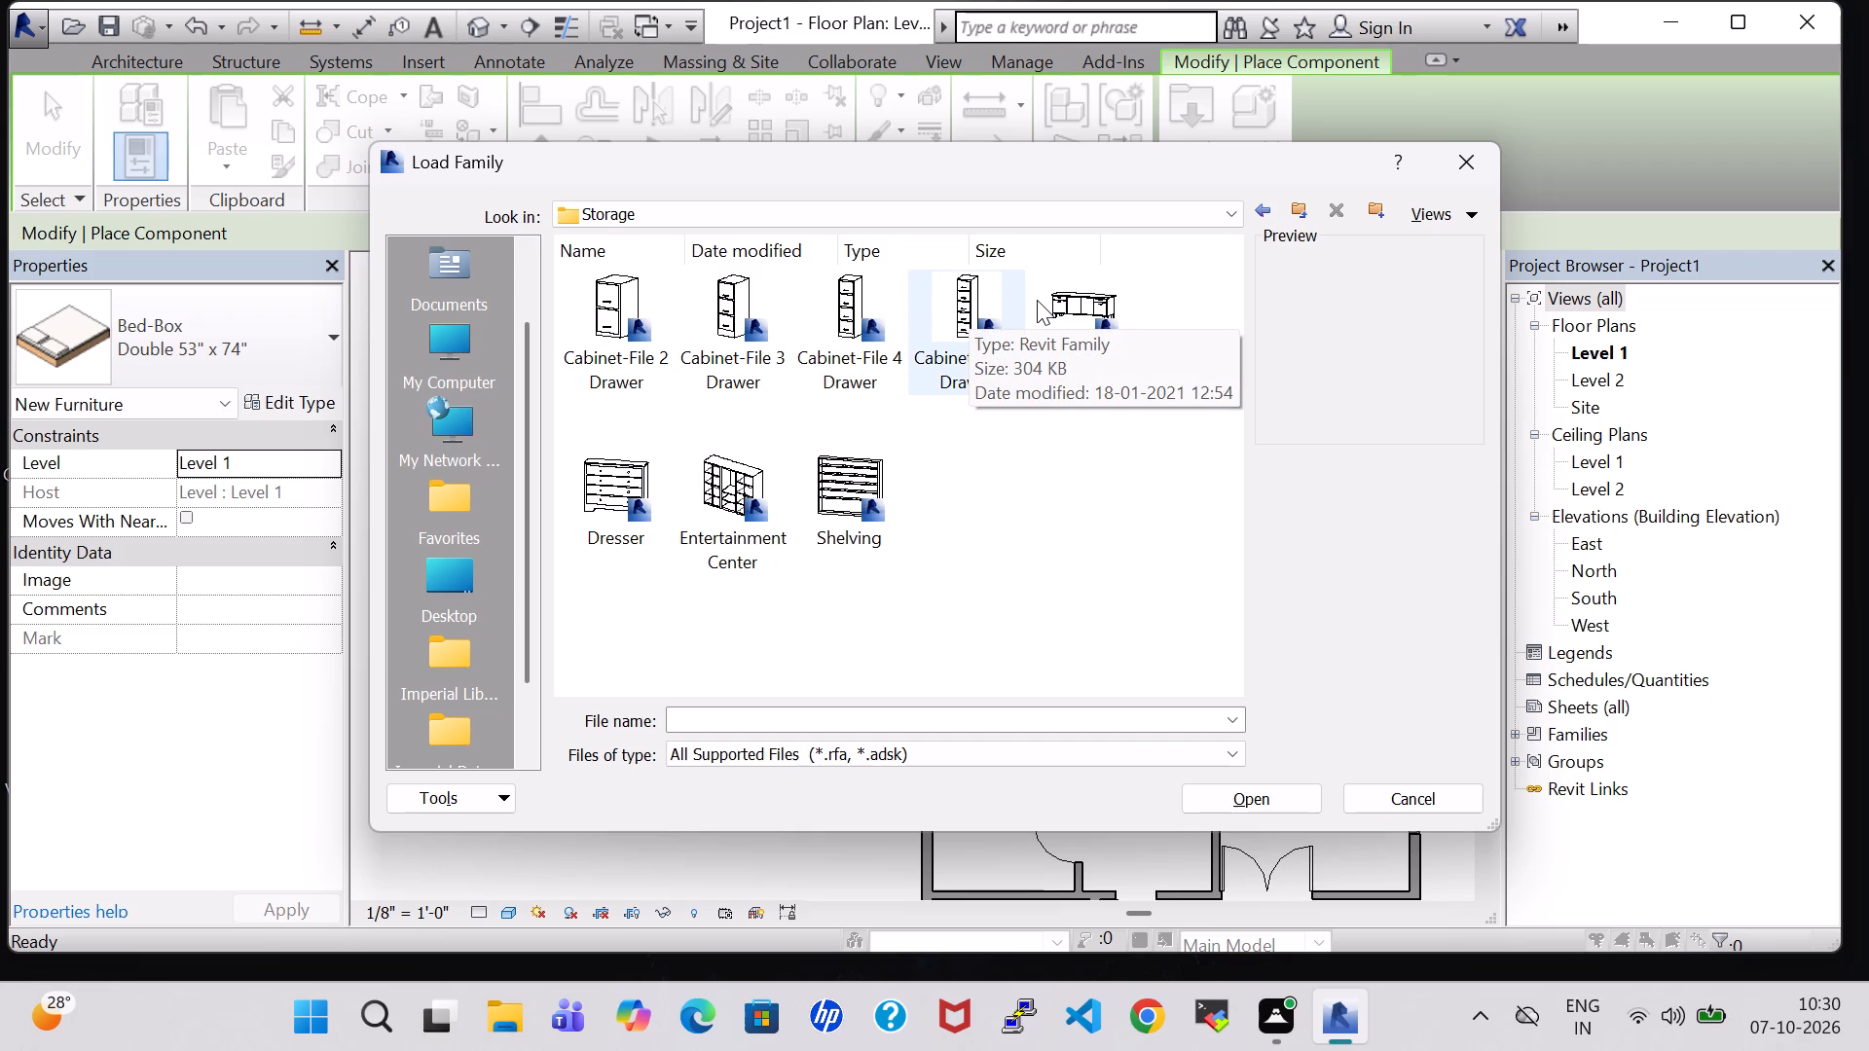
click(614, 346)
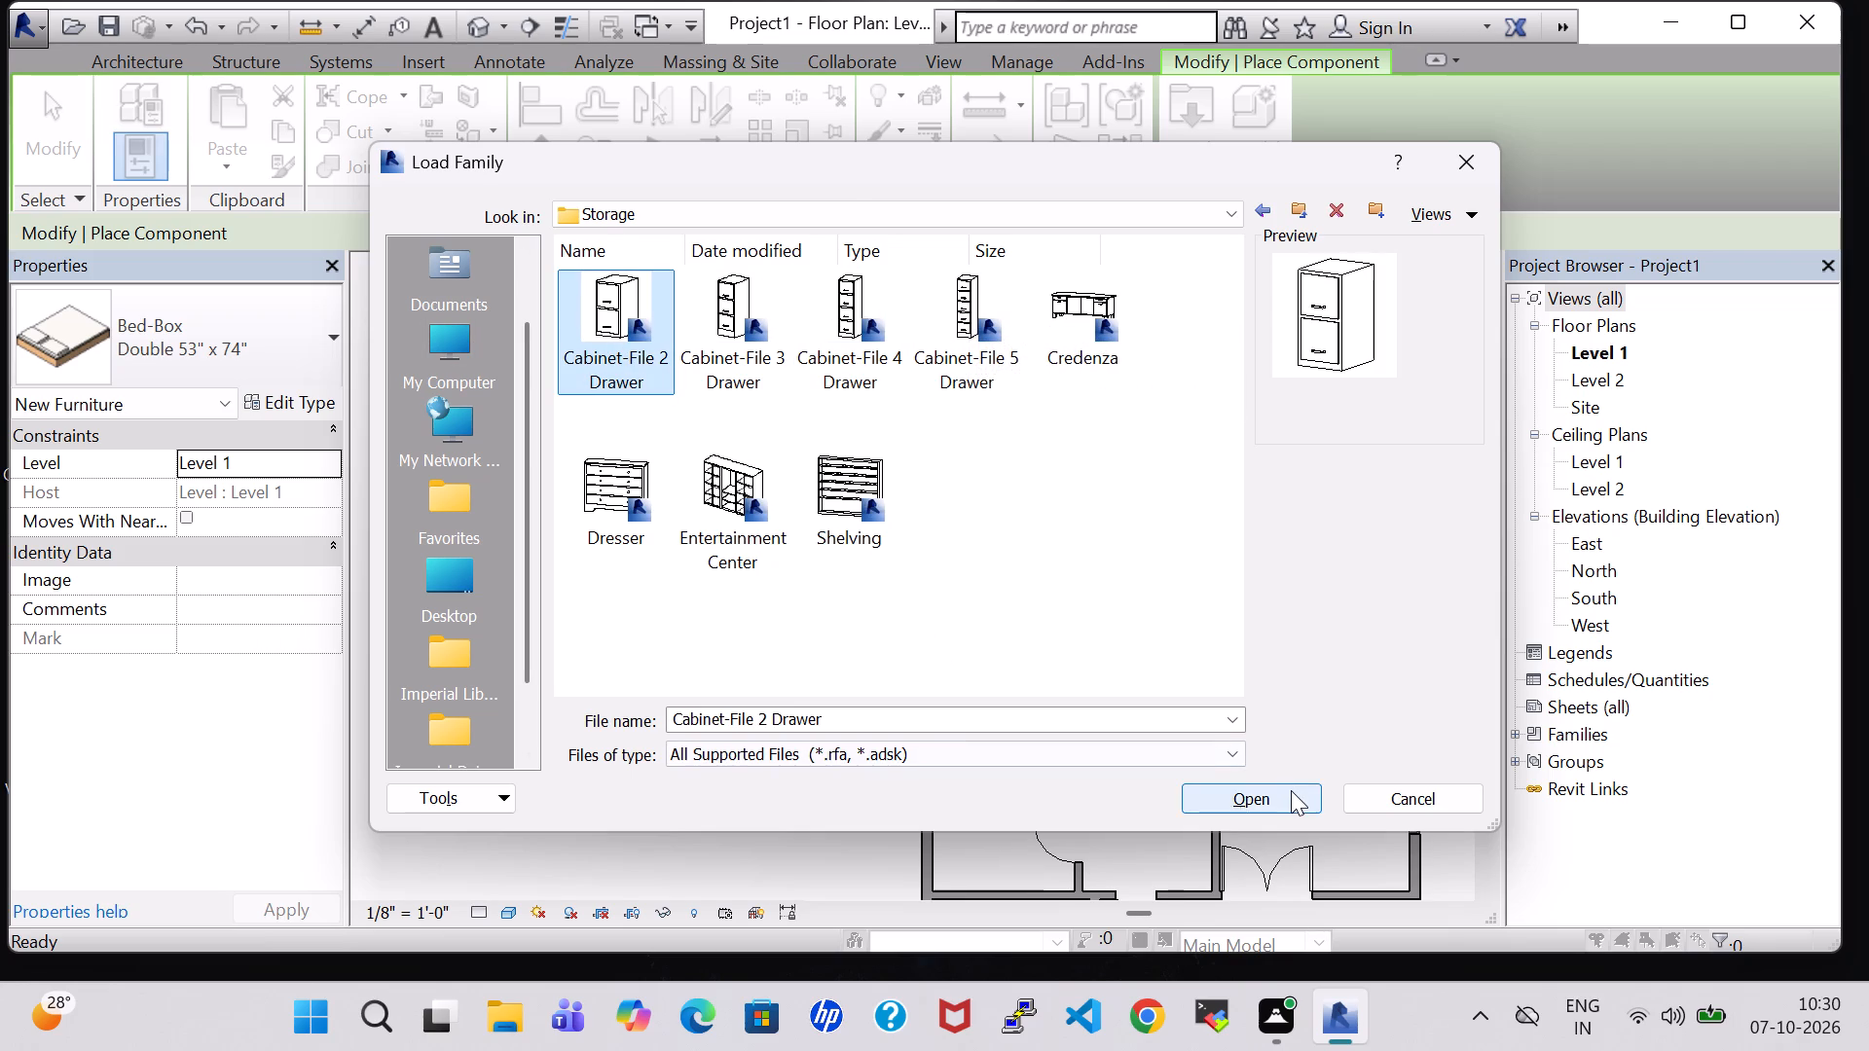
click(1291, 790)
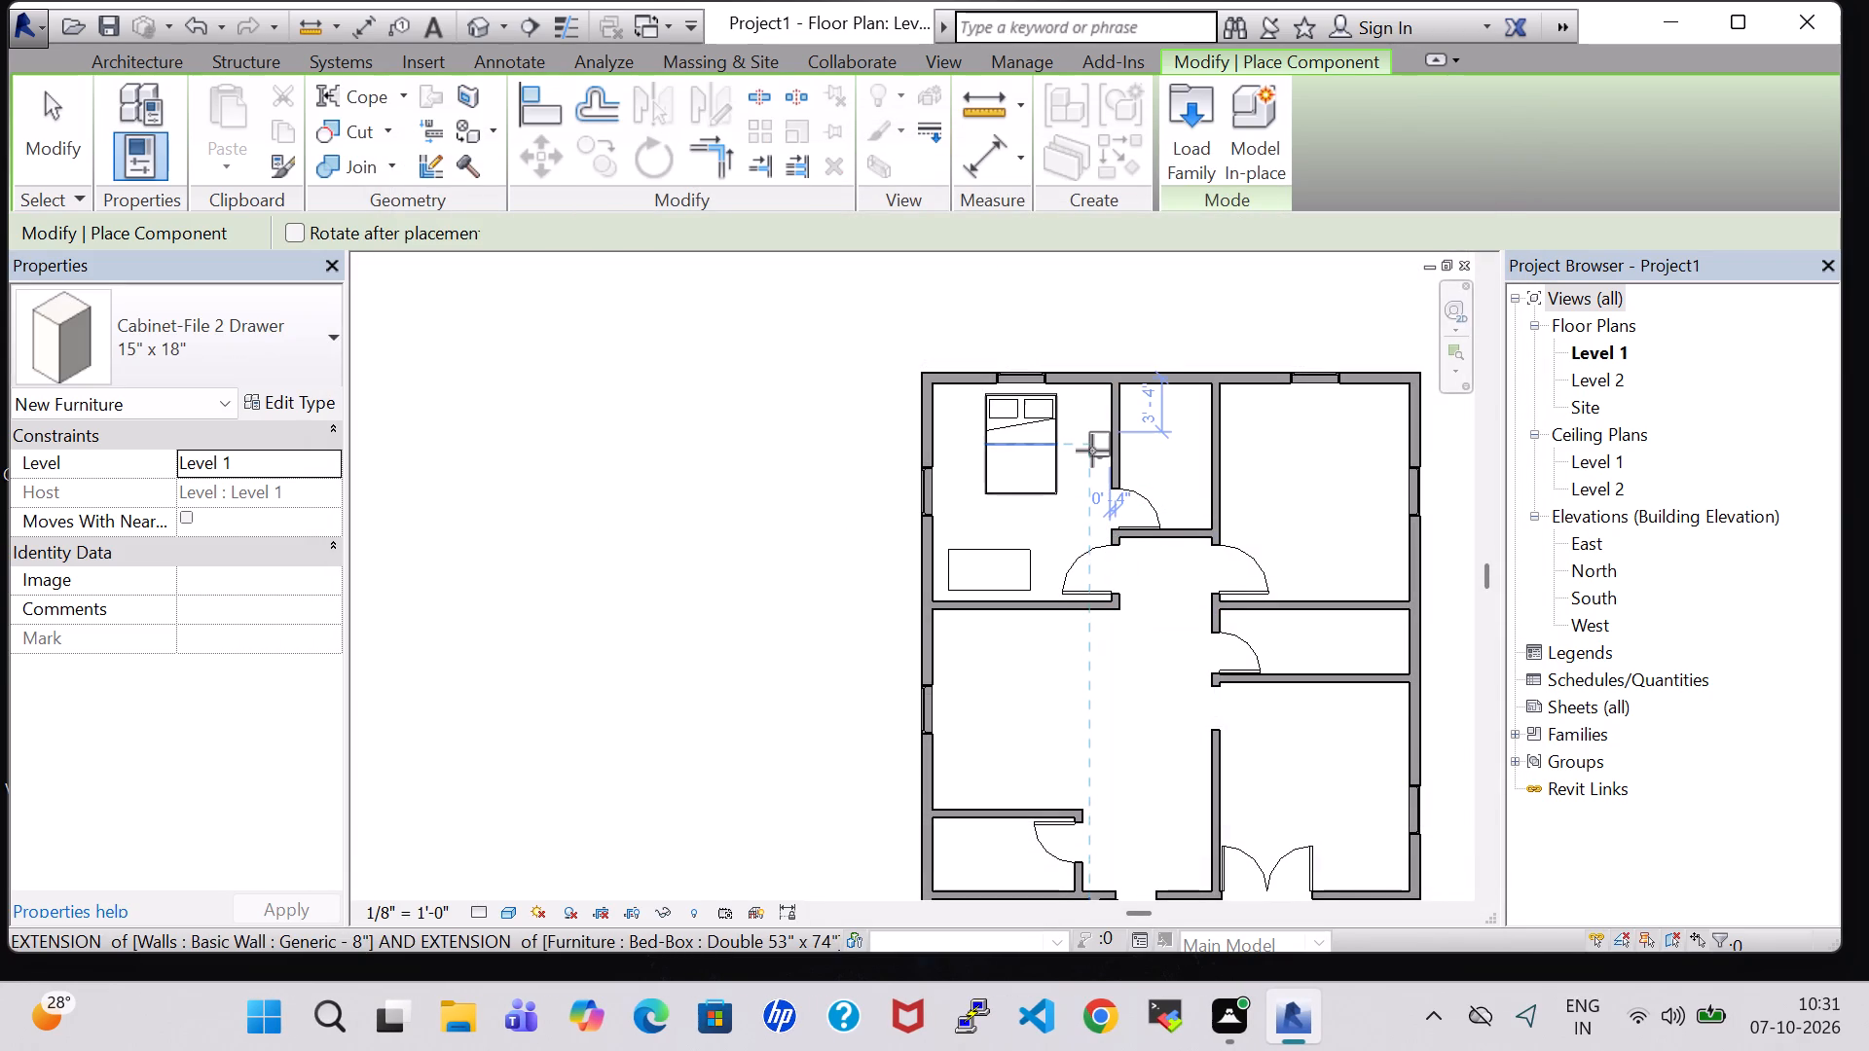
Place a 15" x 18" Cabinet-File 2 Drawer between the bed and the northwest room's east wall, rotated so its drawers face the bed.
key(space)
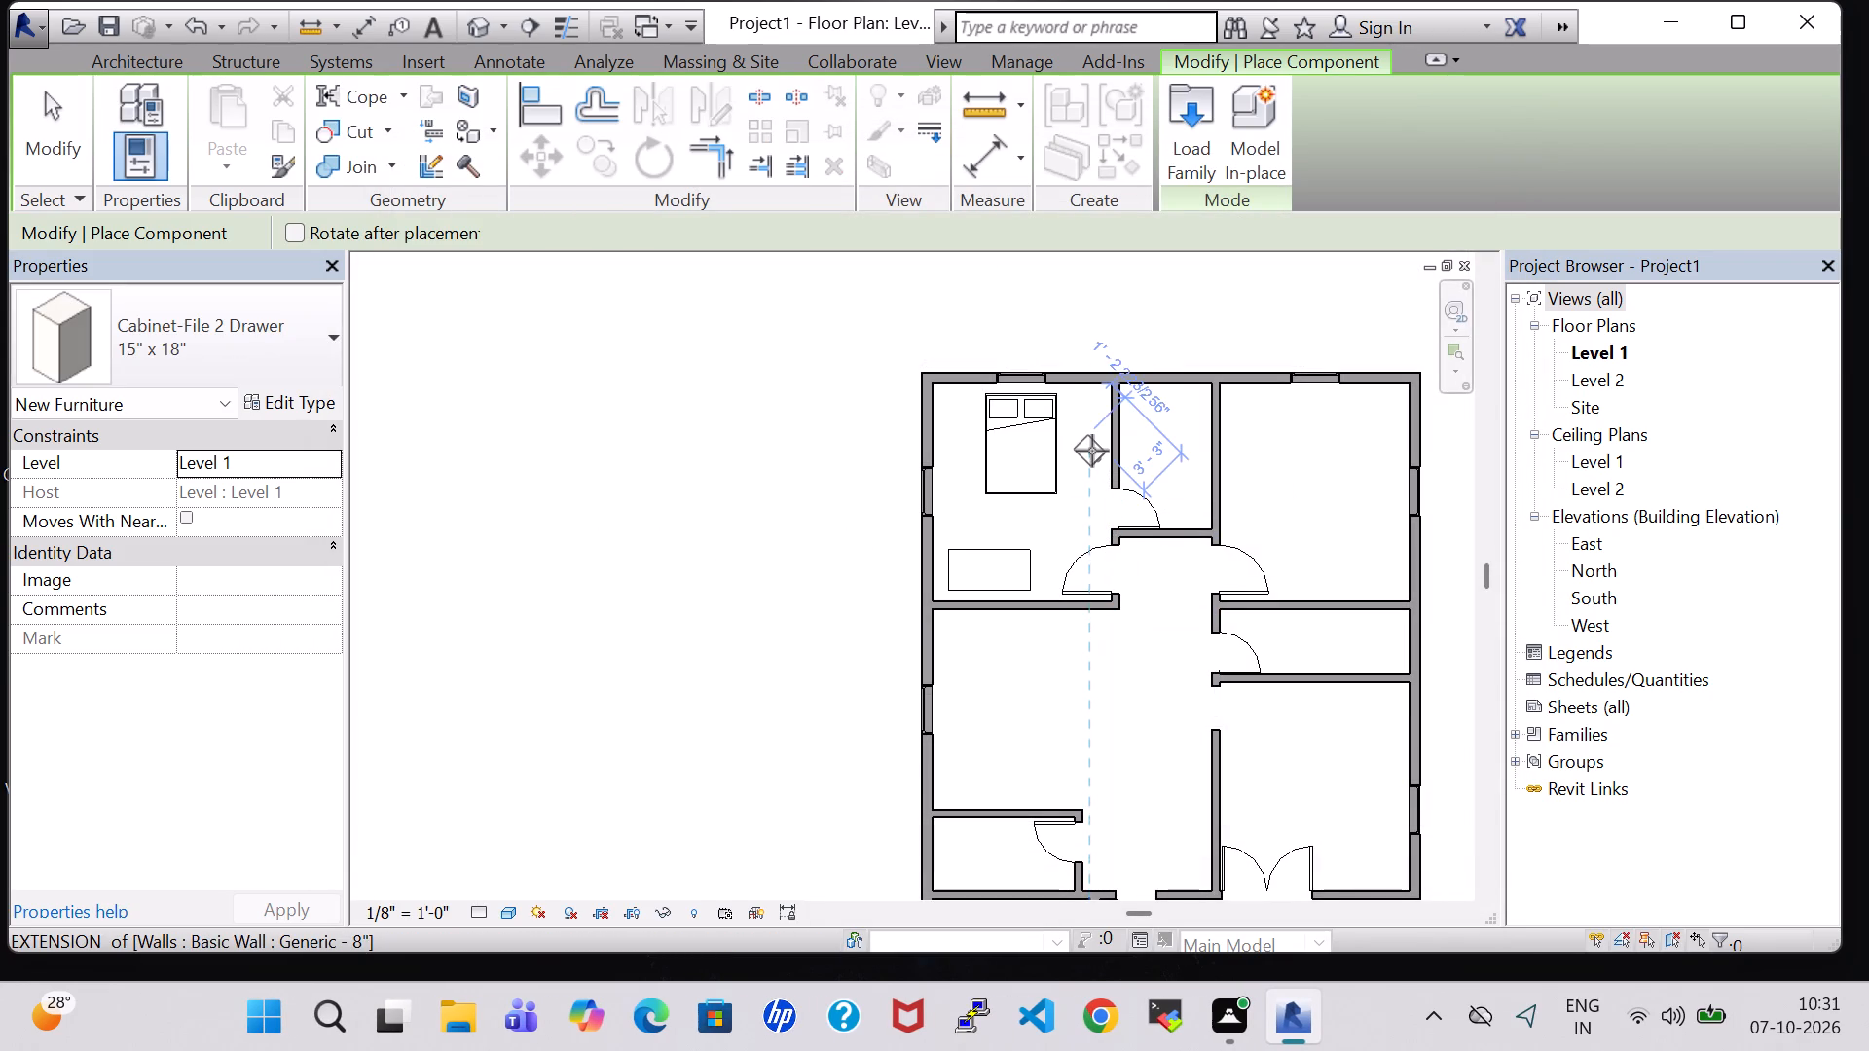
key(space)
key(space)
key(space)
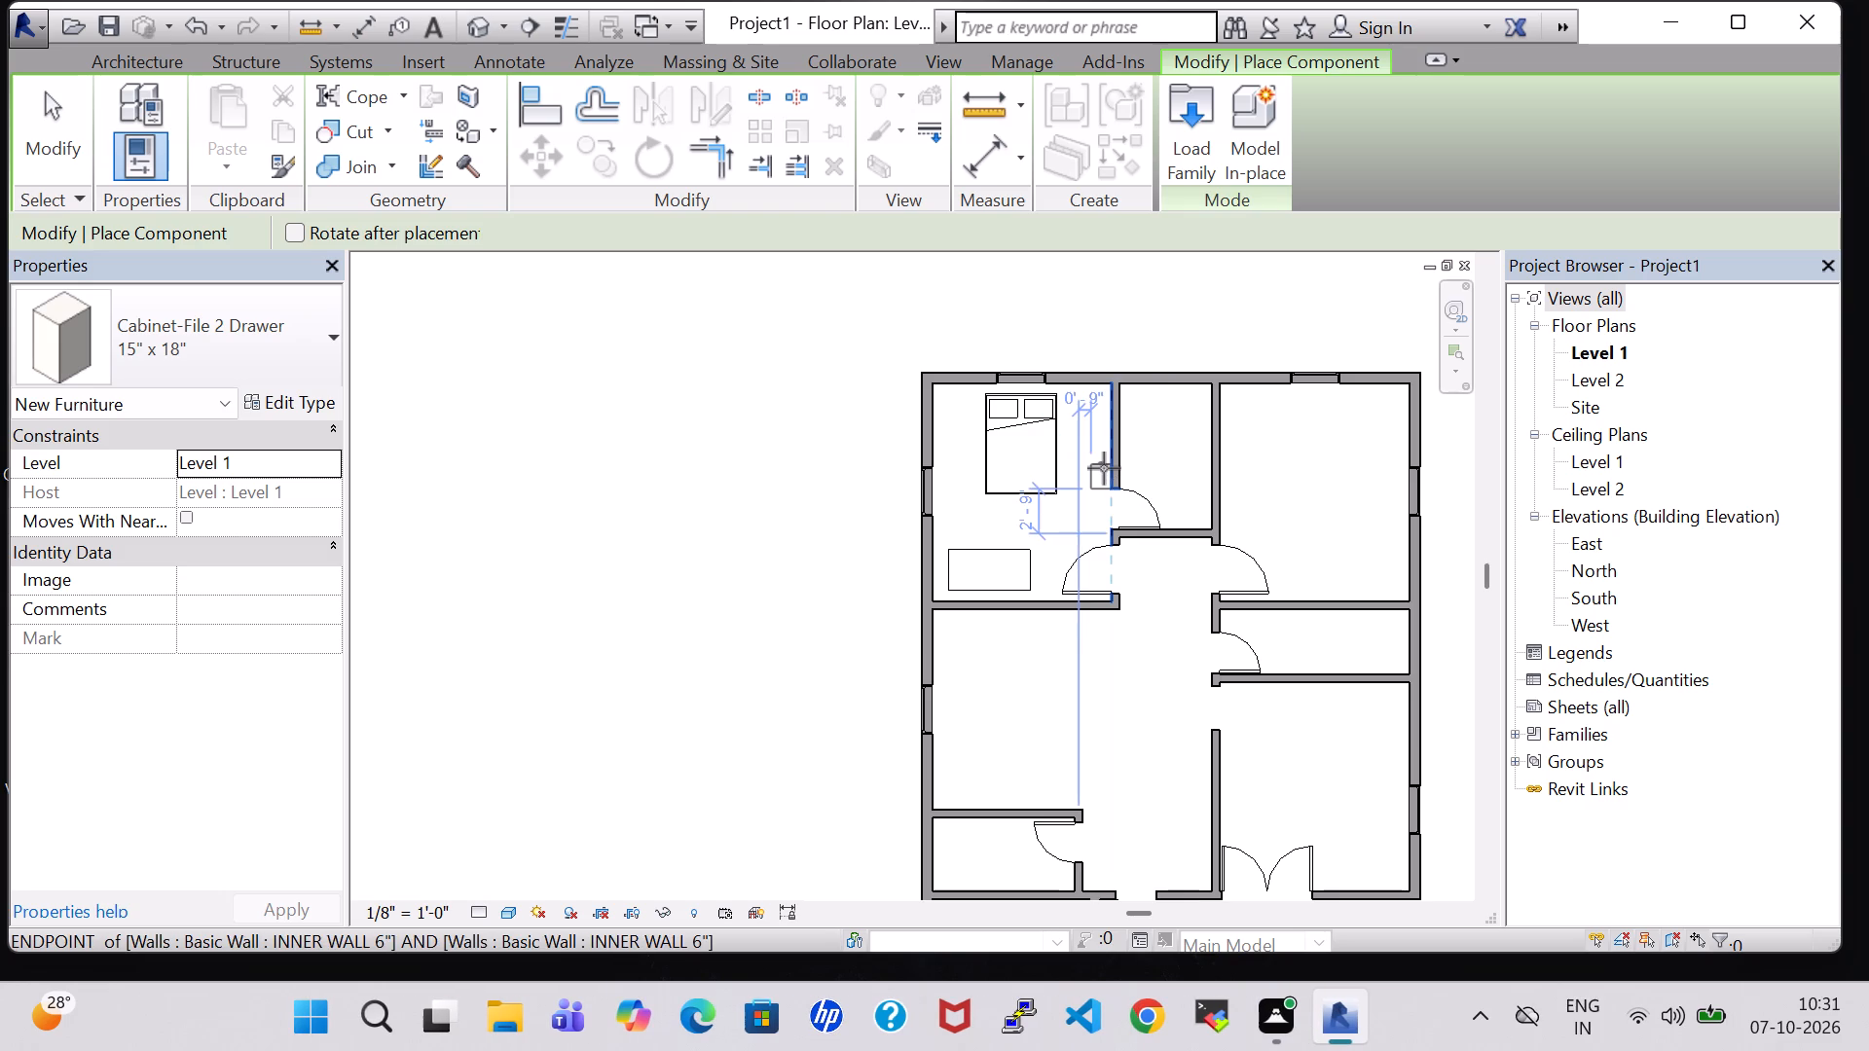
key(space)
key(space)
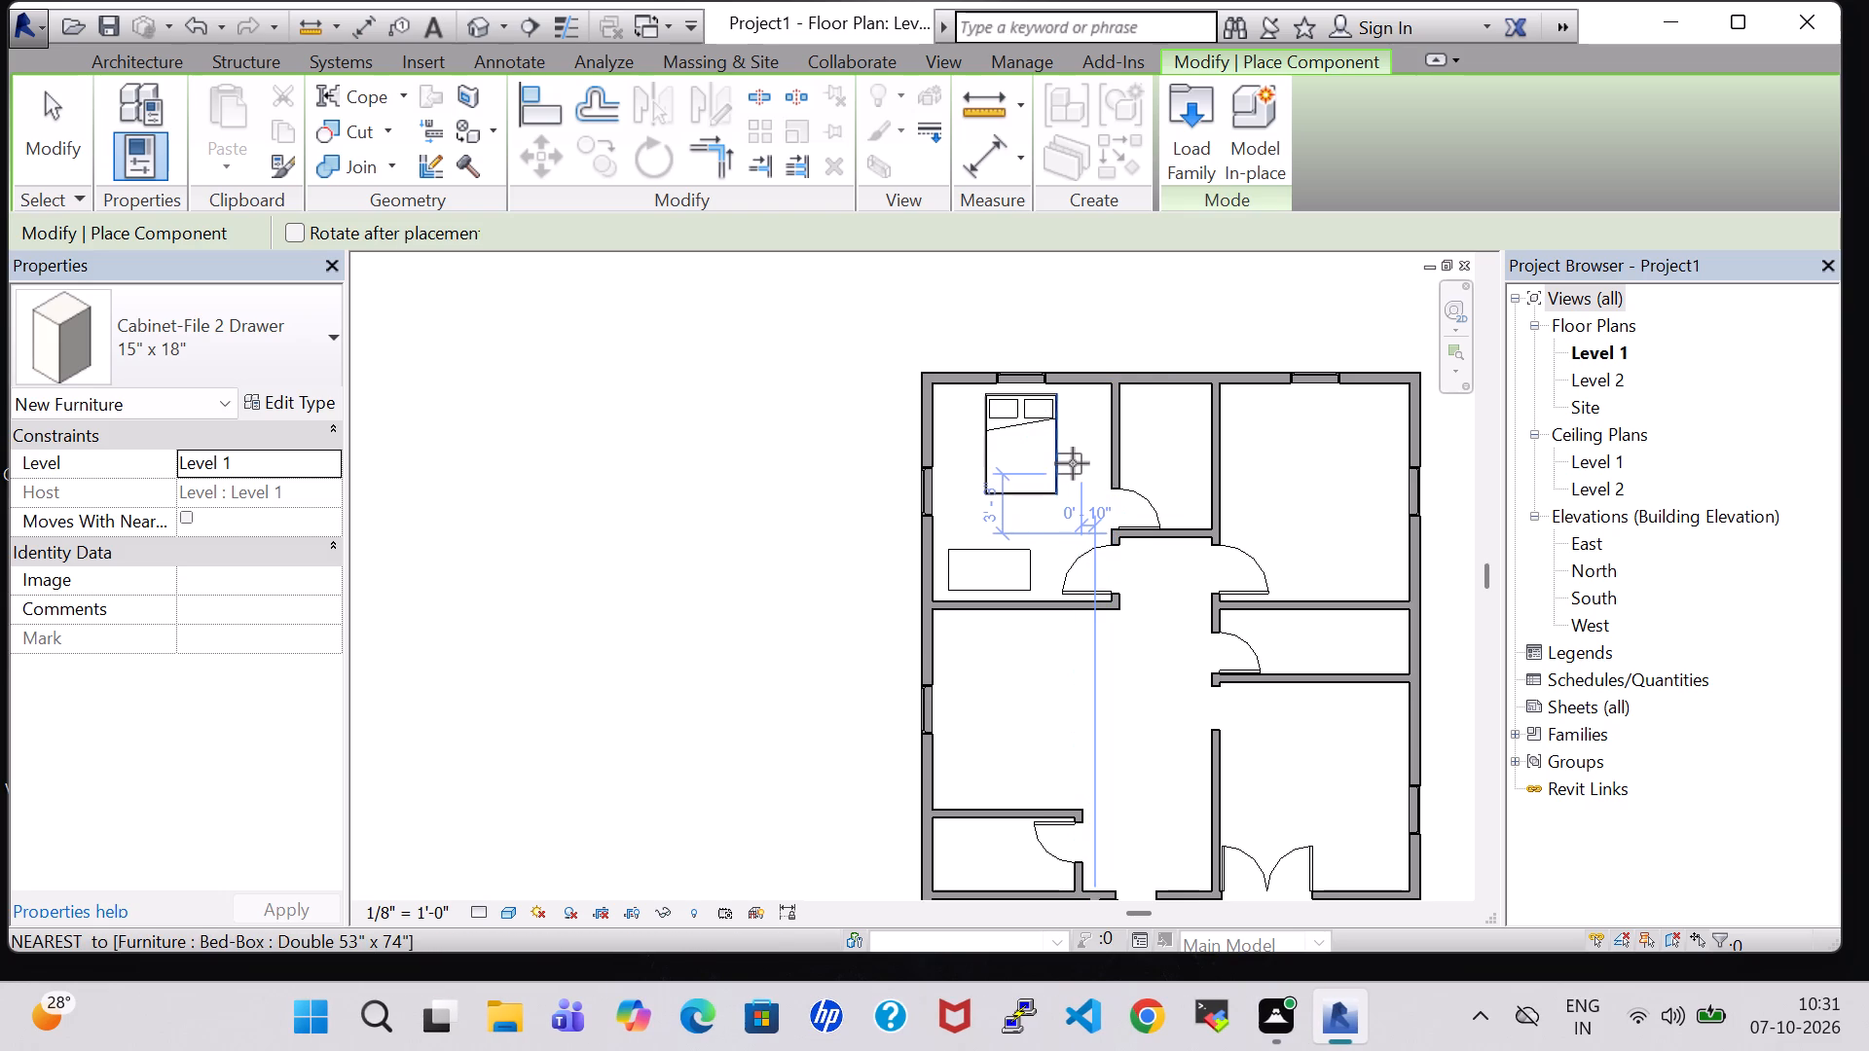
scroll(1075, 463, up, 7)
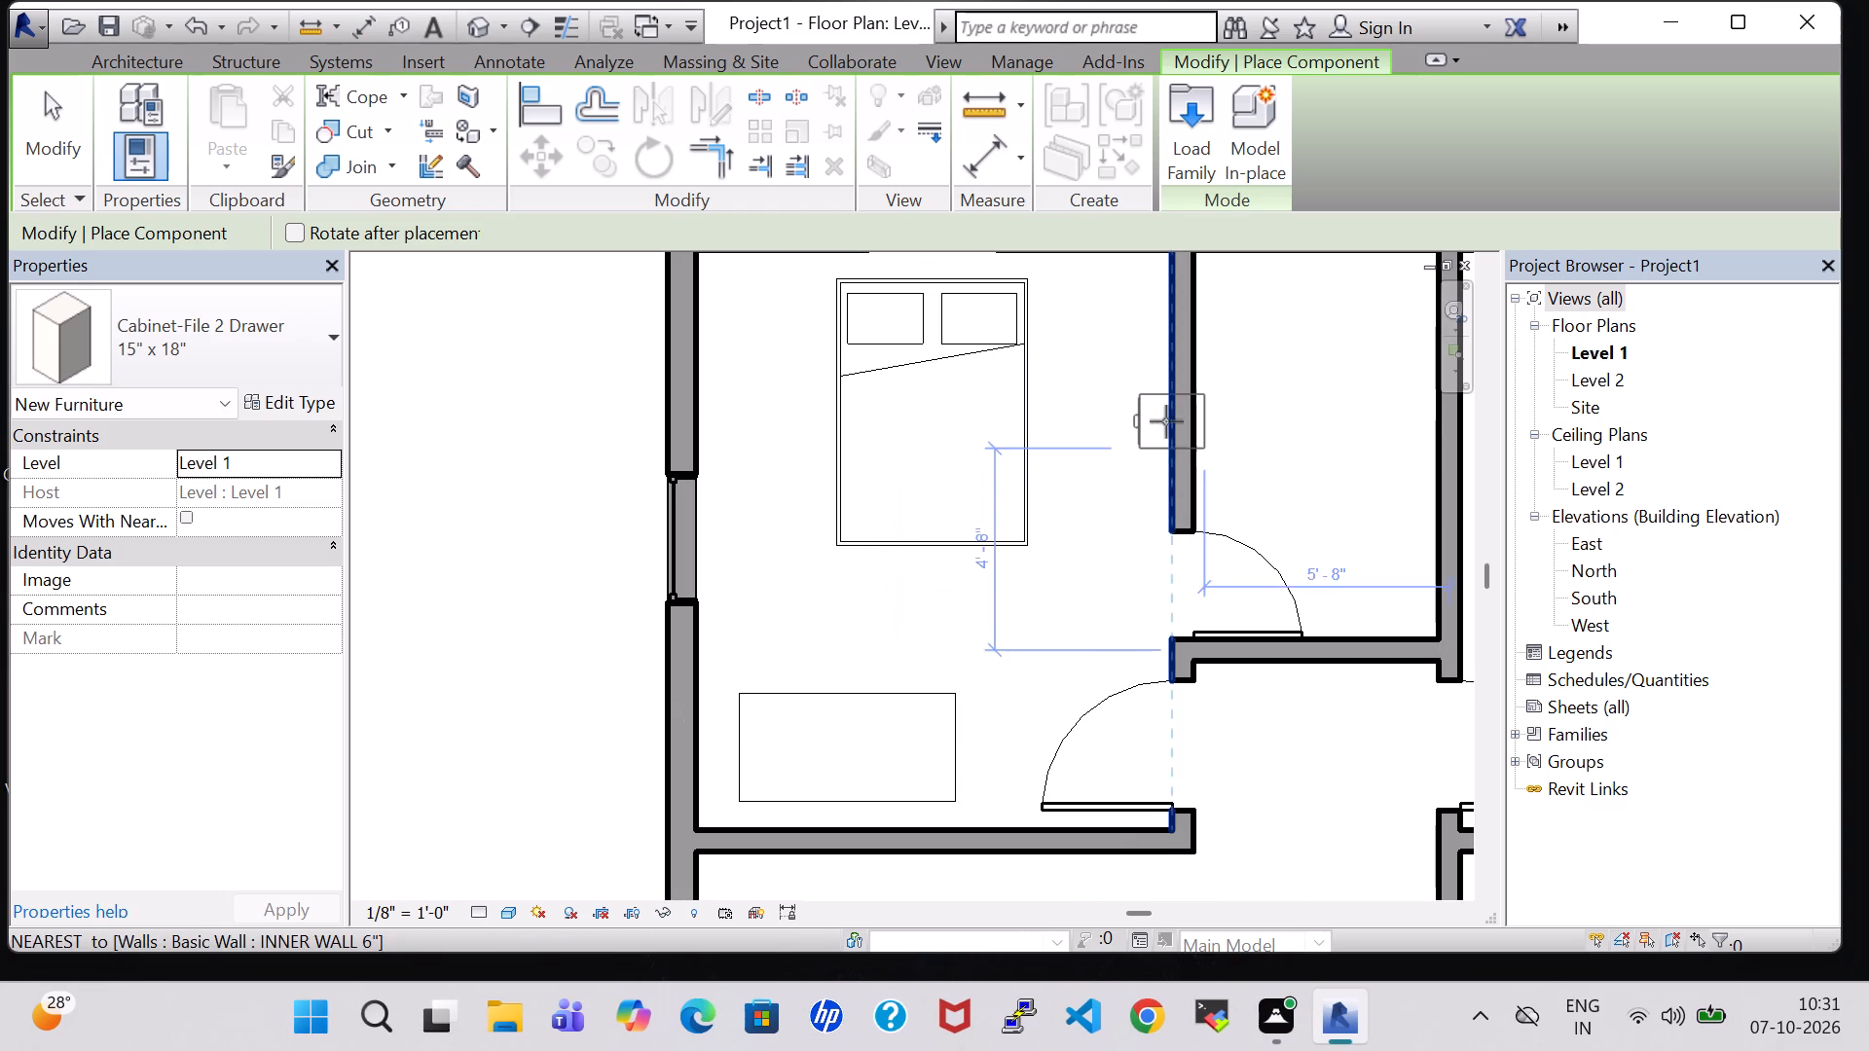
click(1125, 422)
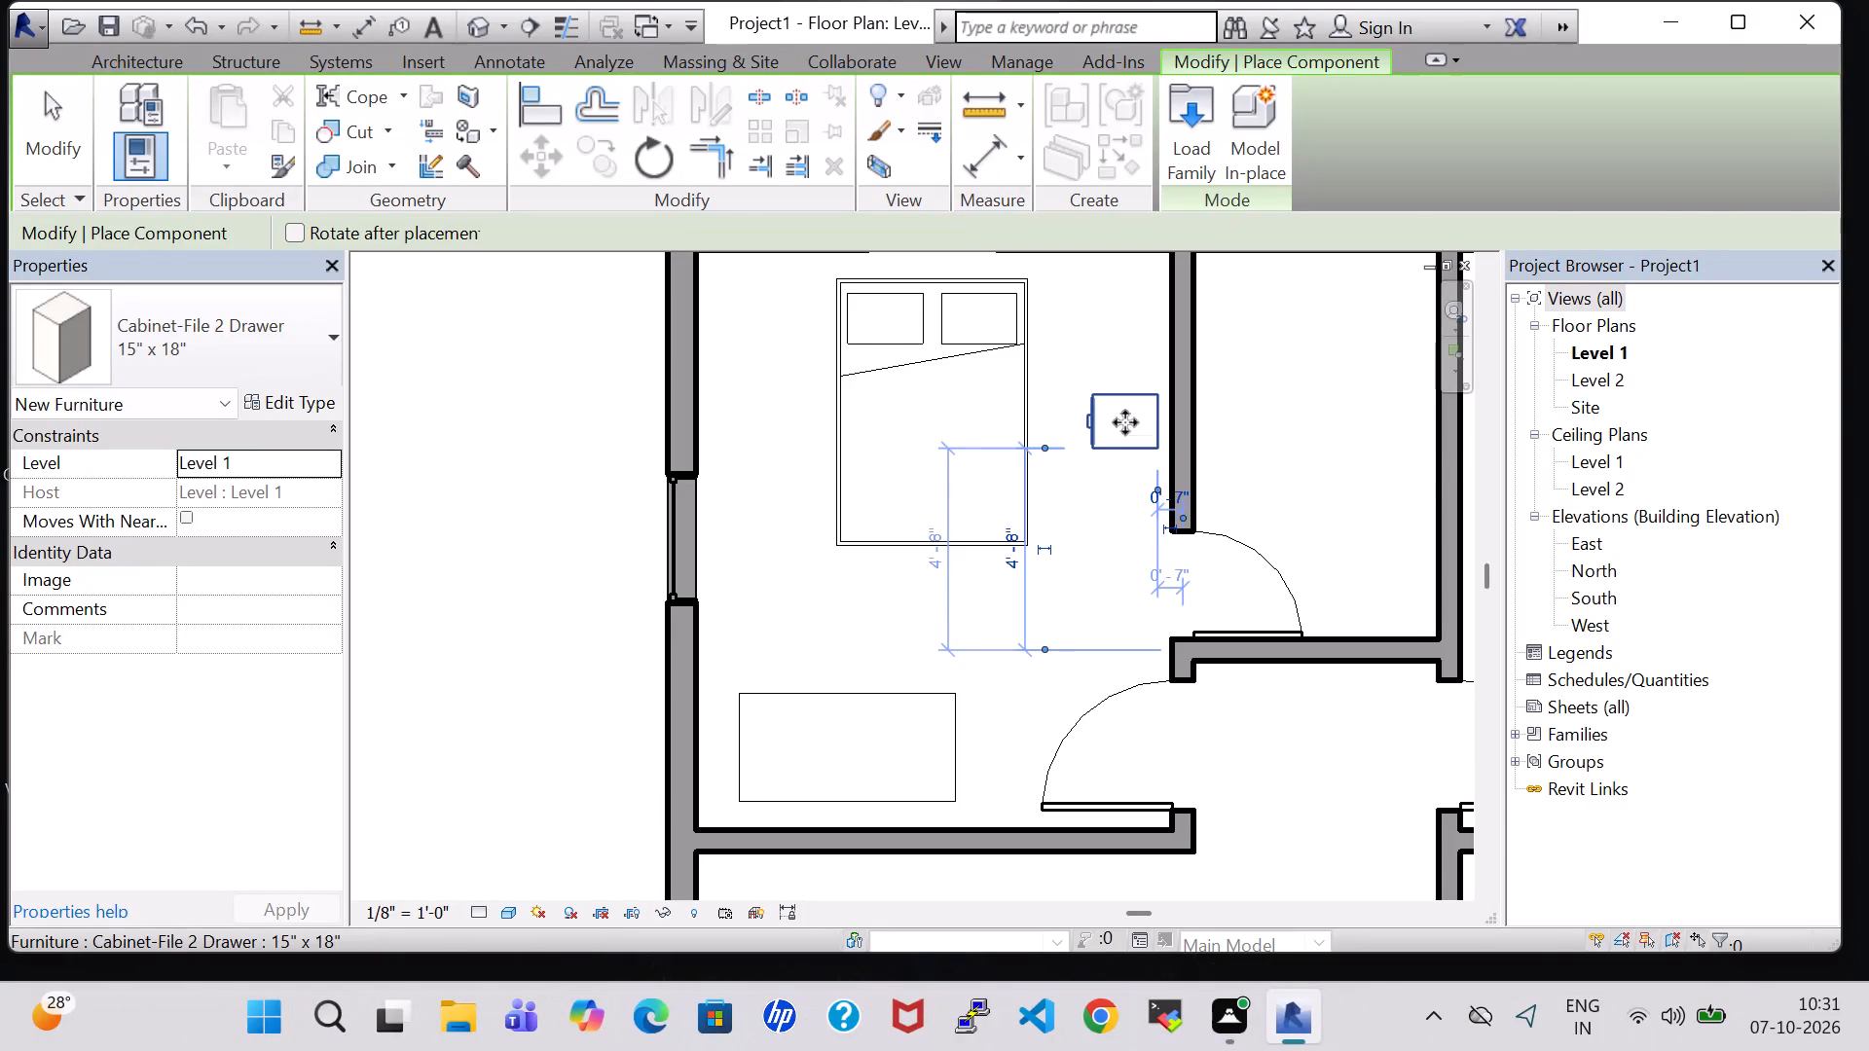
key(Escape)
key(Escape)
Nudge the file cabinet slightly east, closer to the northwest room's east wall.
click(1125, 422)
key(Right)
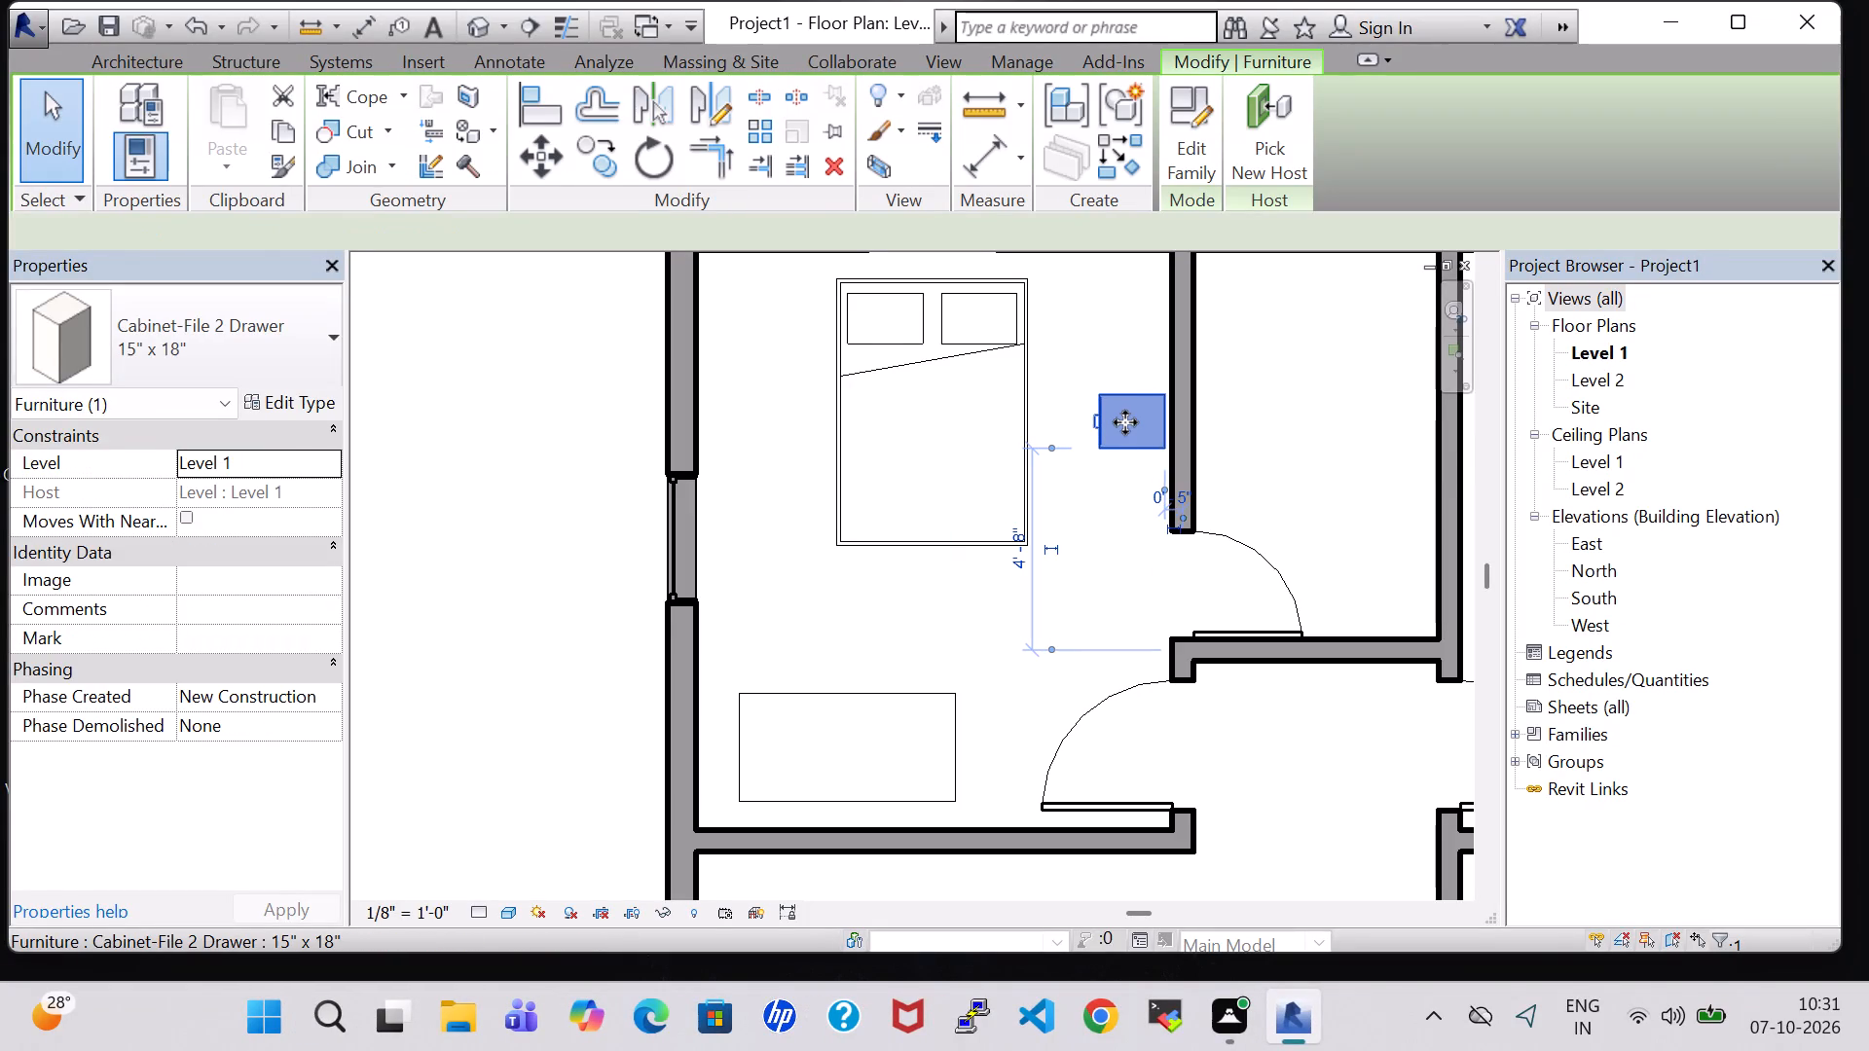
Move the bed in the northwest room west until it is about 5'-4" from the room's east wall.
scroll(1125, 422, down, 1)
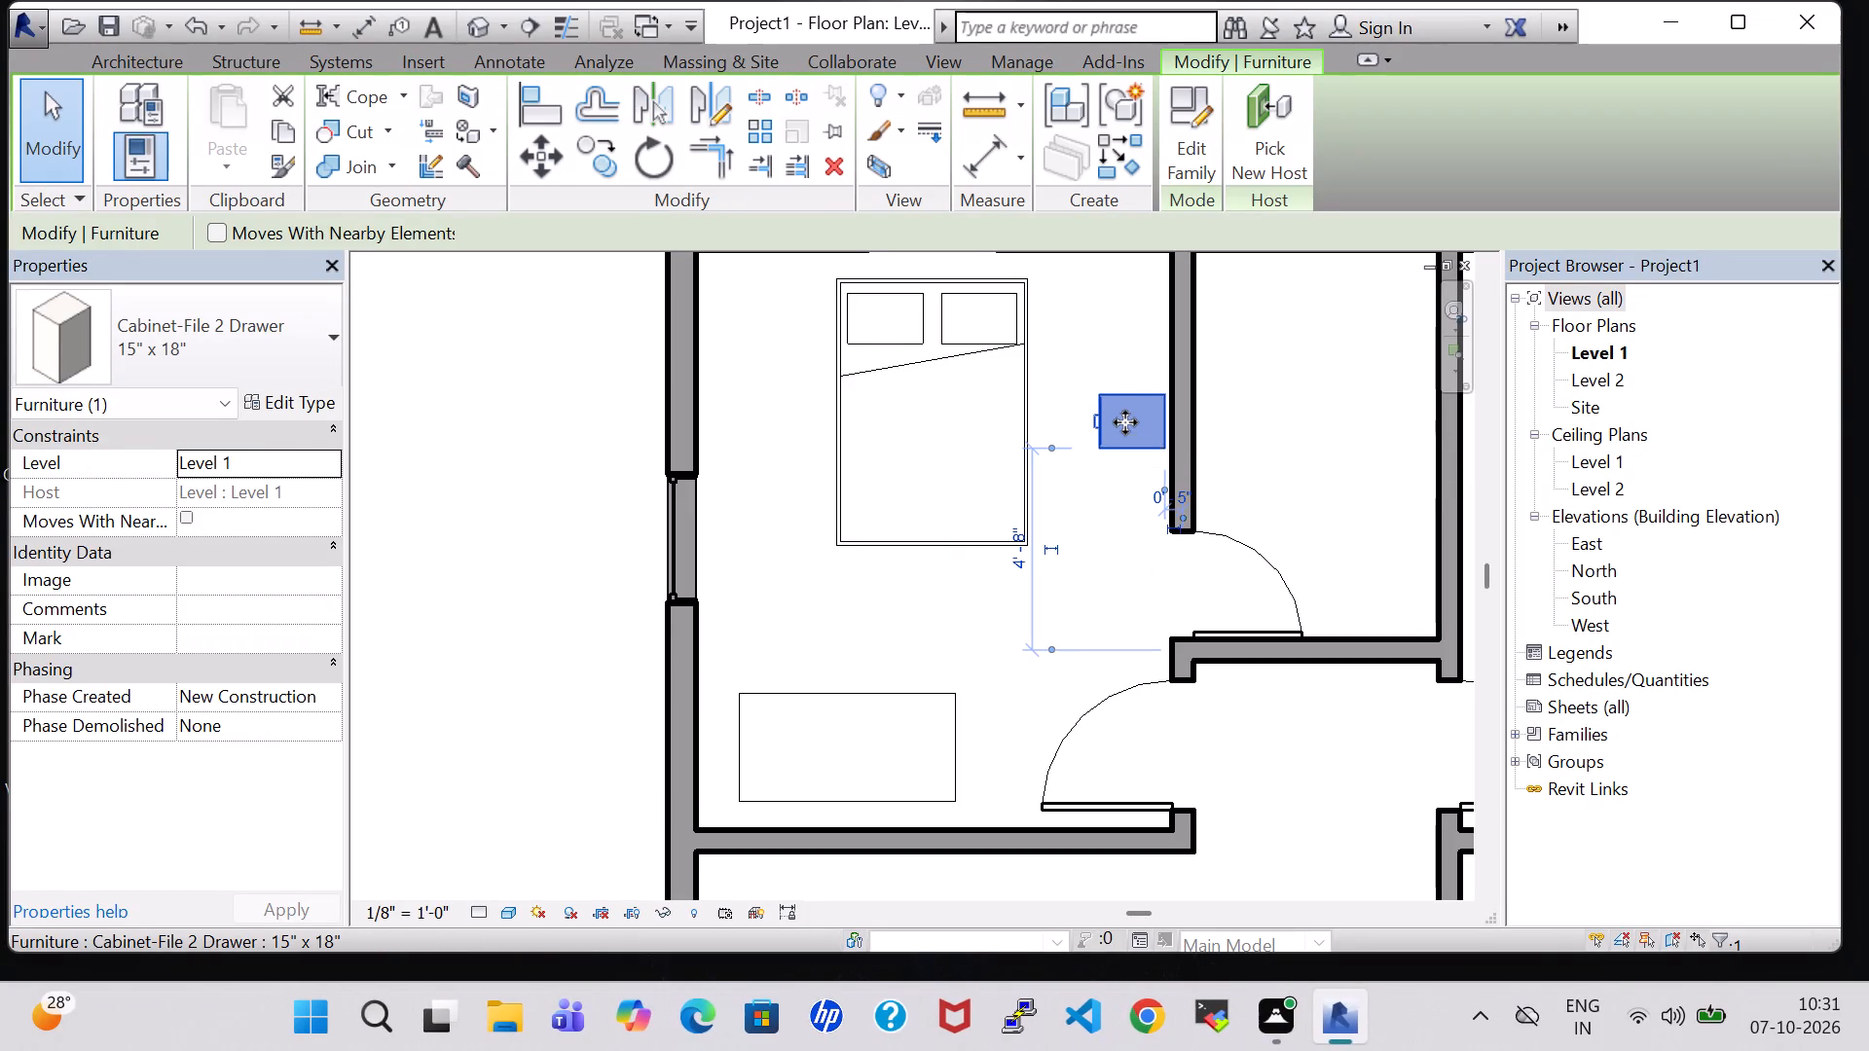
scroll(1125, 422, down, 2)
click(986, 329)
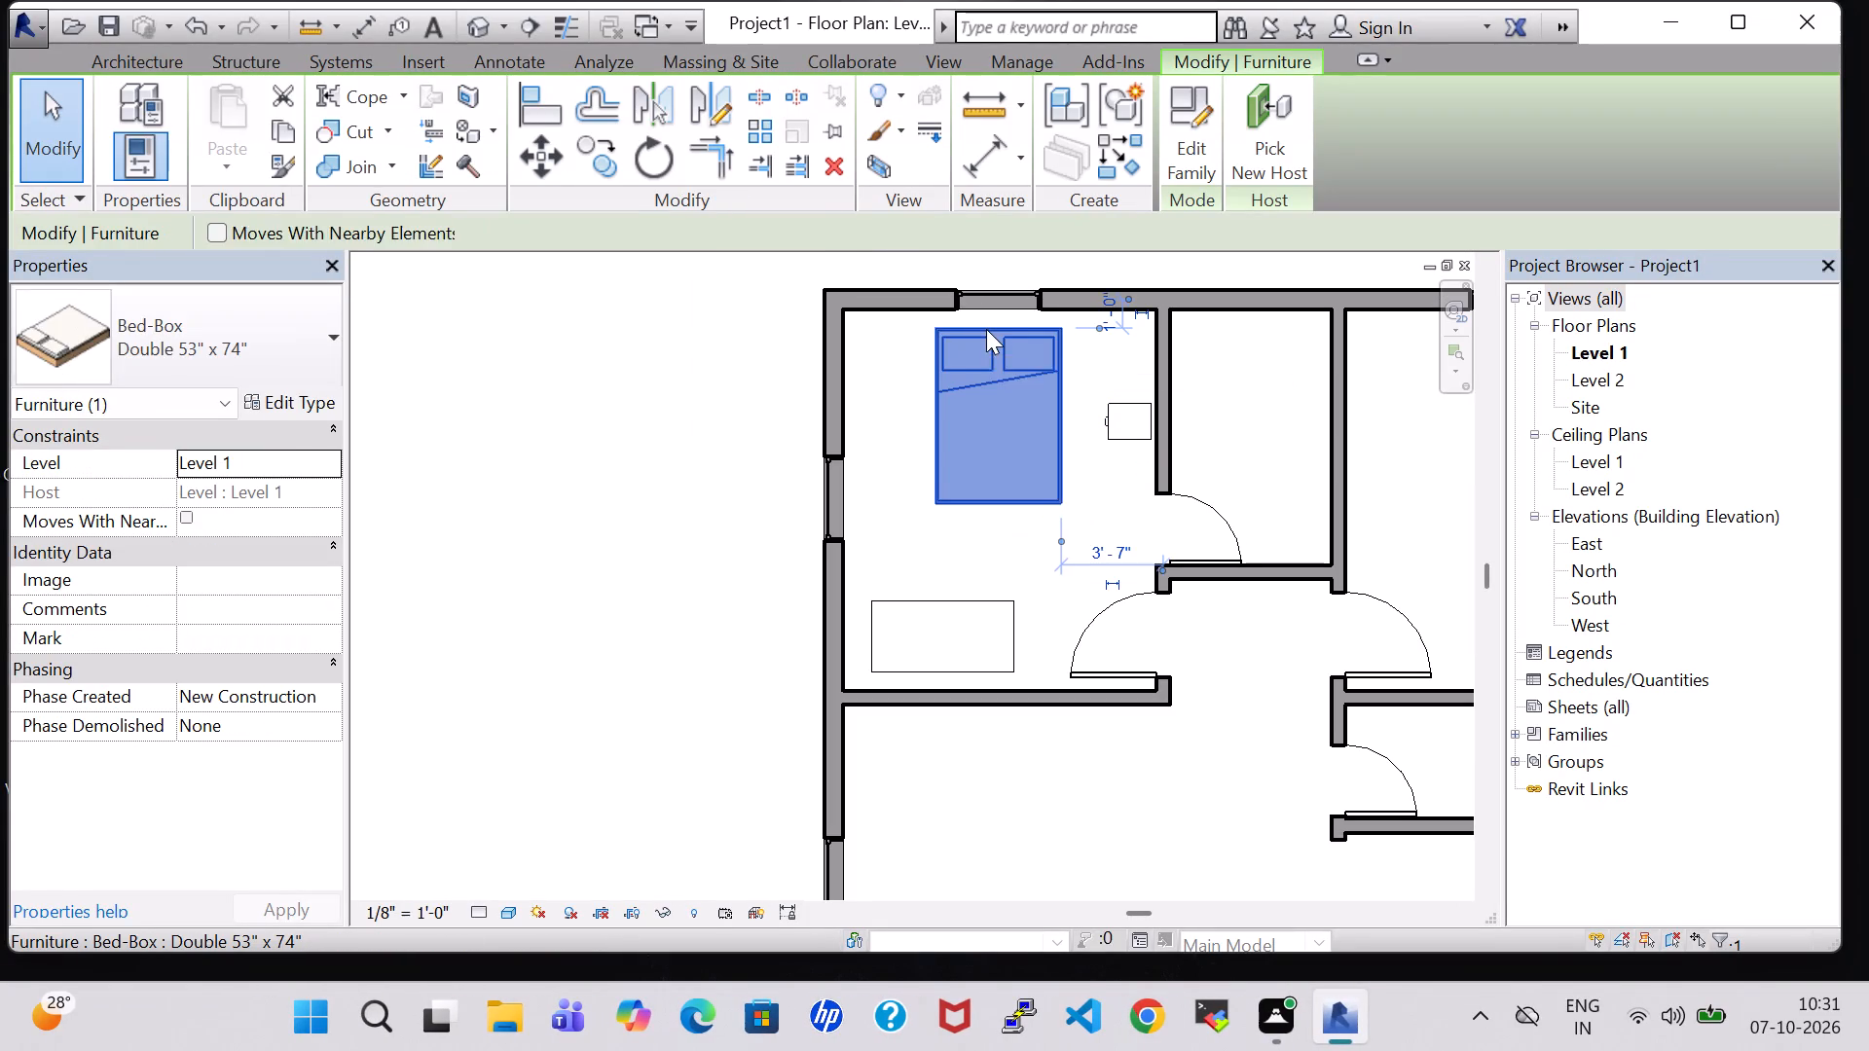
key(Left)
key(Left)
key(Left)
key(Left)
key(Left)
key(Left)
key(Left)
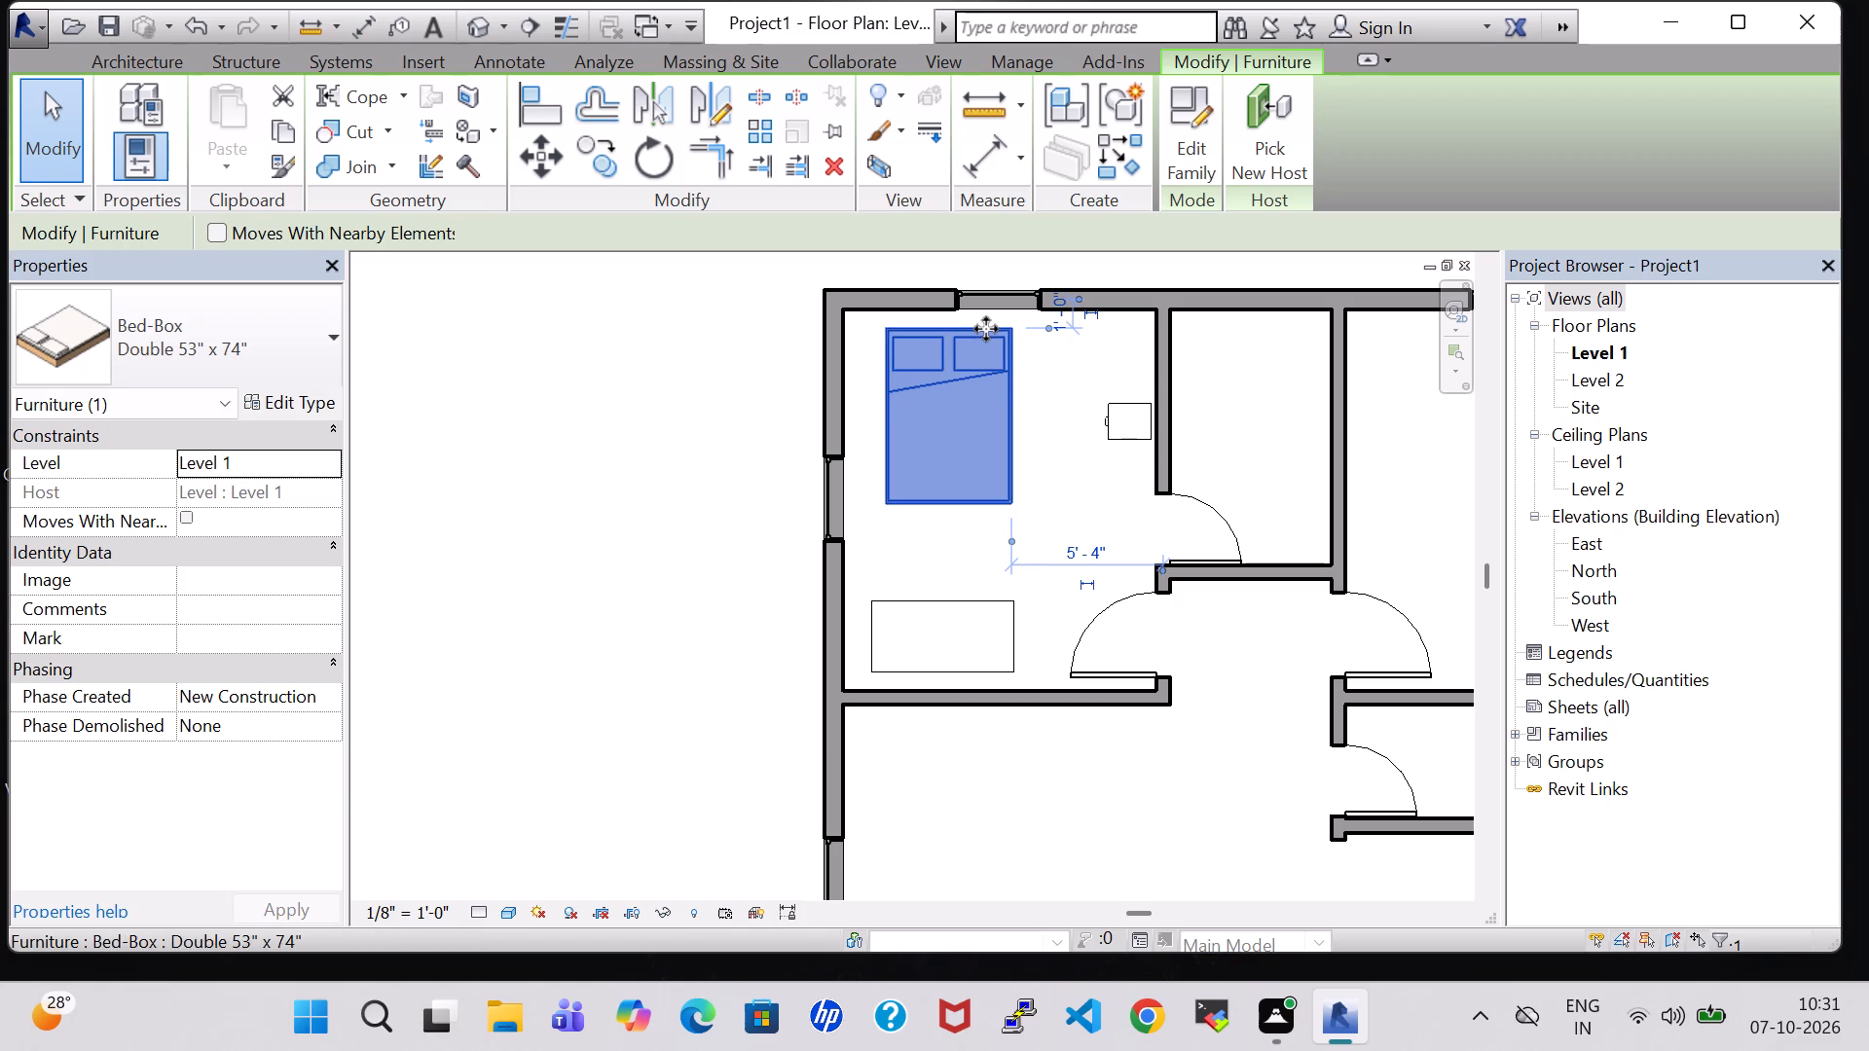
key(Escape)
Load the Tub-Free Standing-3D family from the US Imperial library's Plumbing, Architectural, Fixtures, Bathtubs folder.
scroll(1103, 422, down, 3)
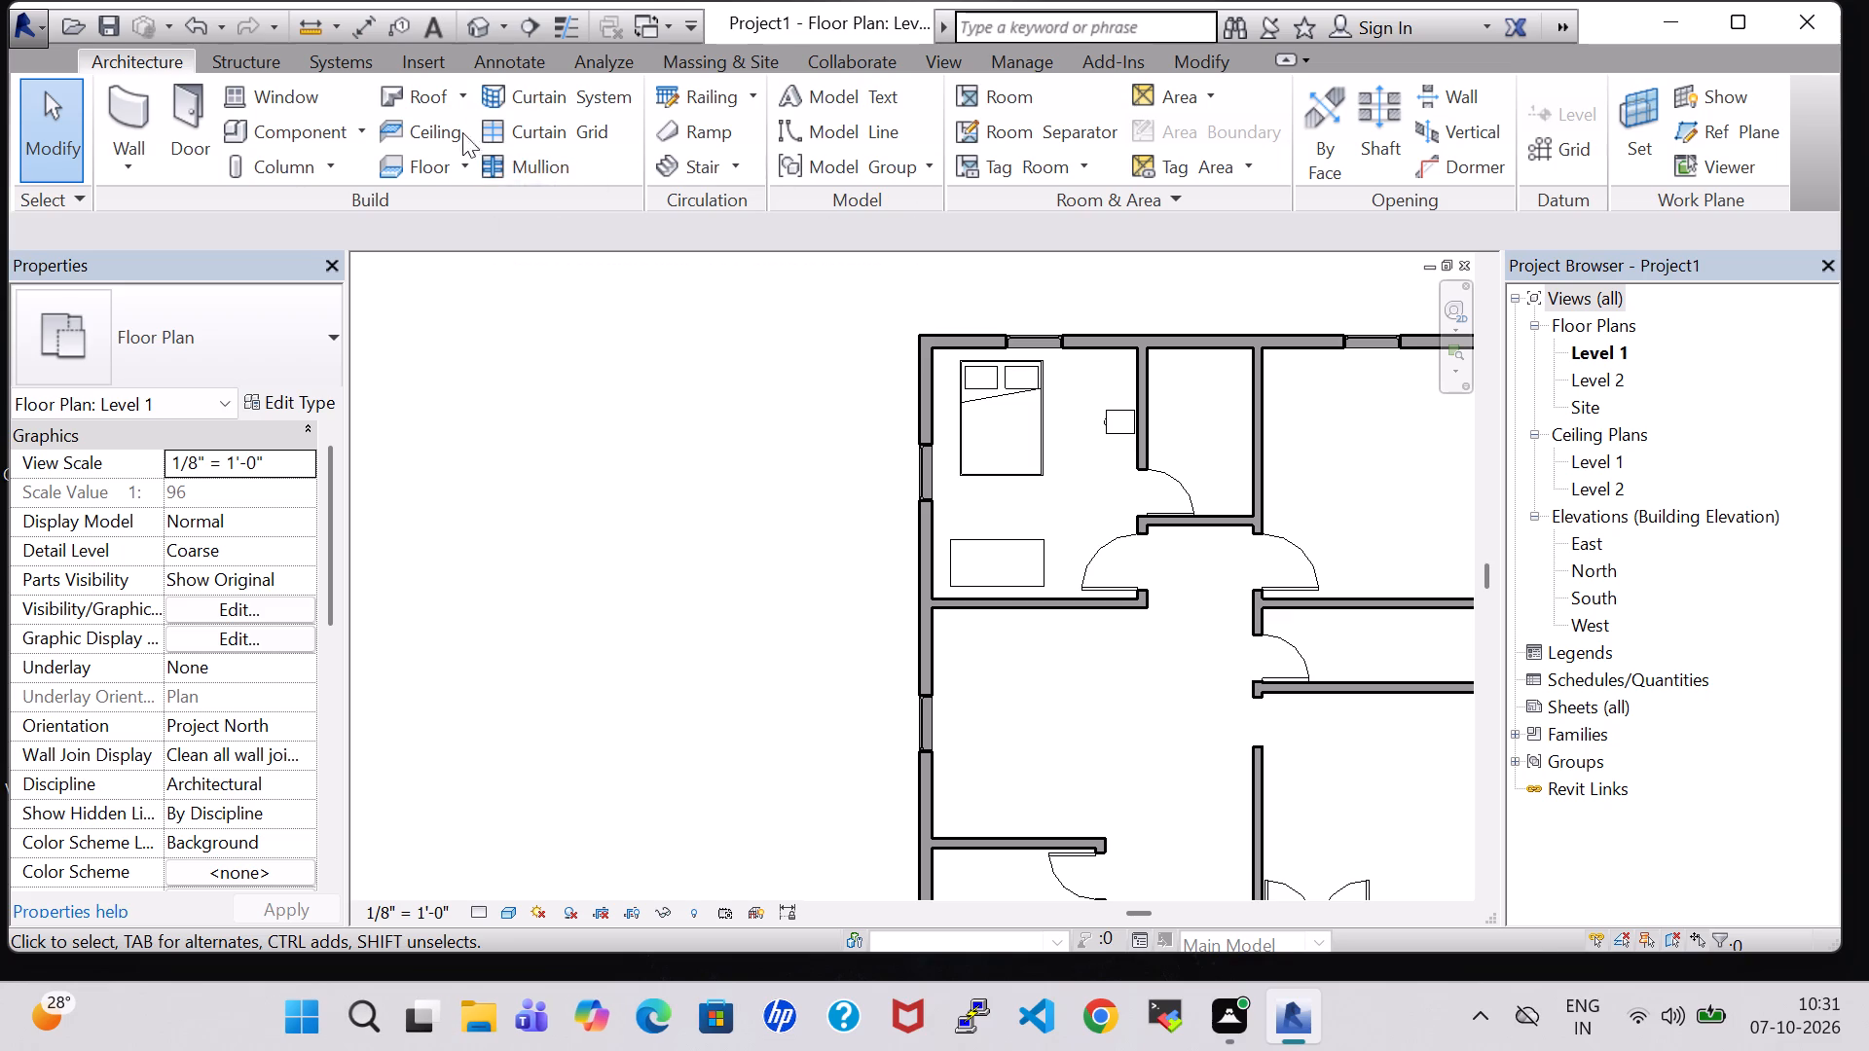
click(298, 128)
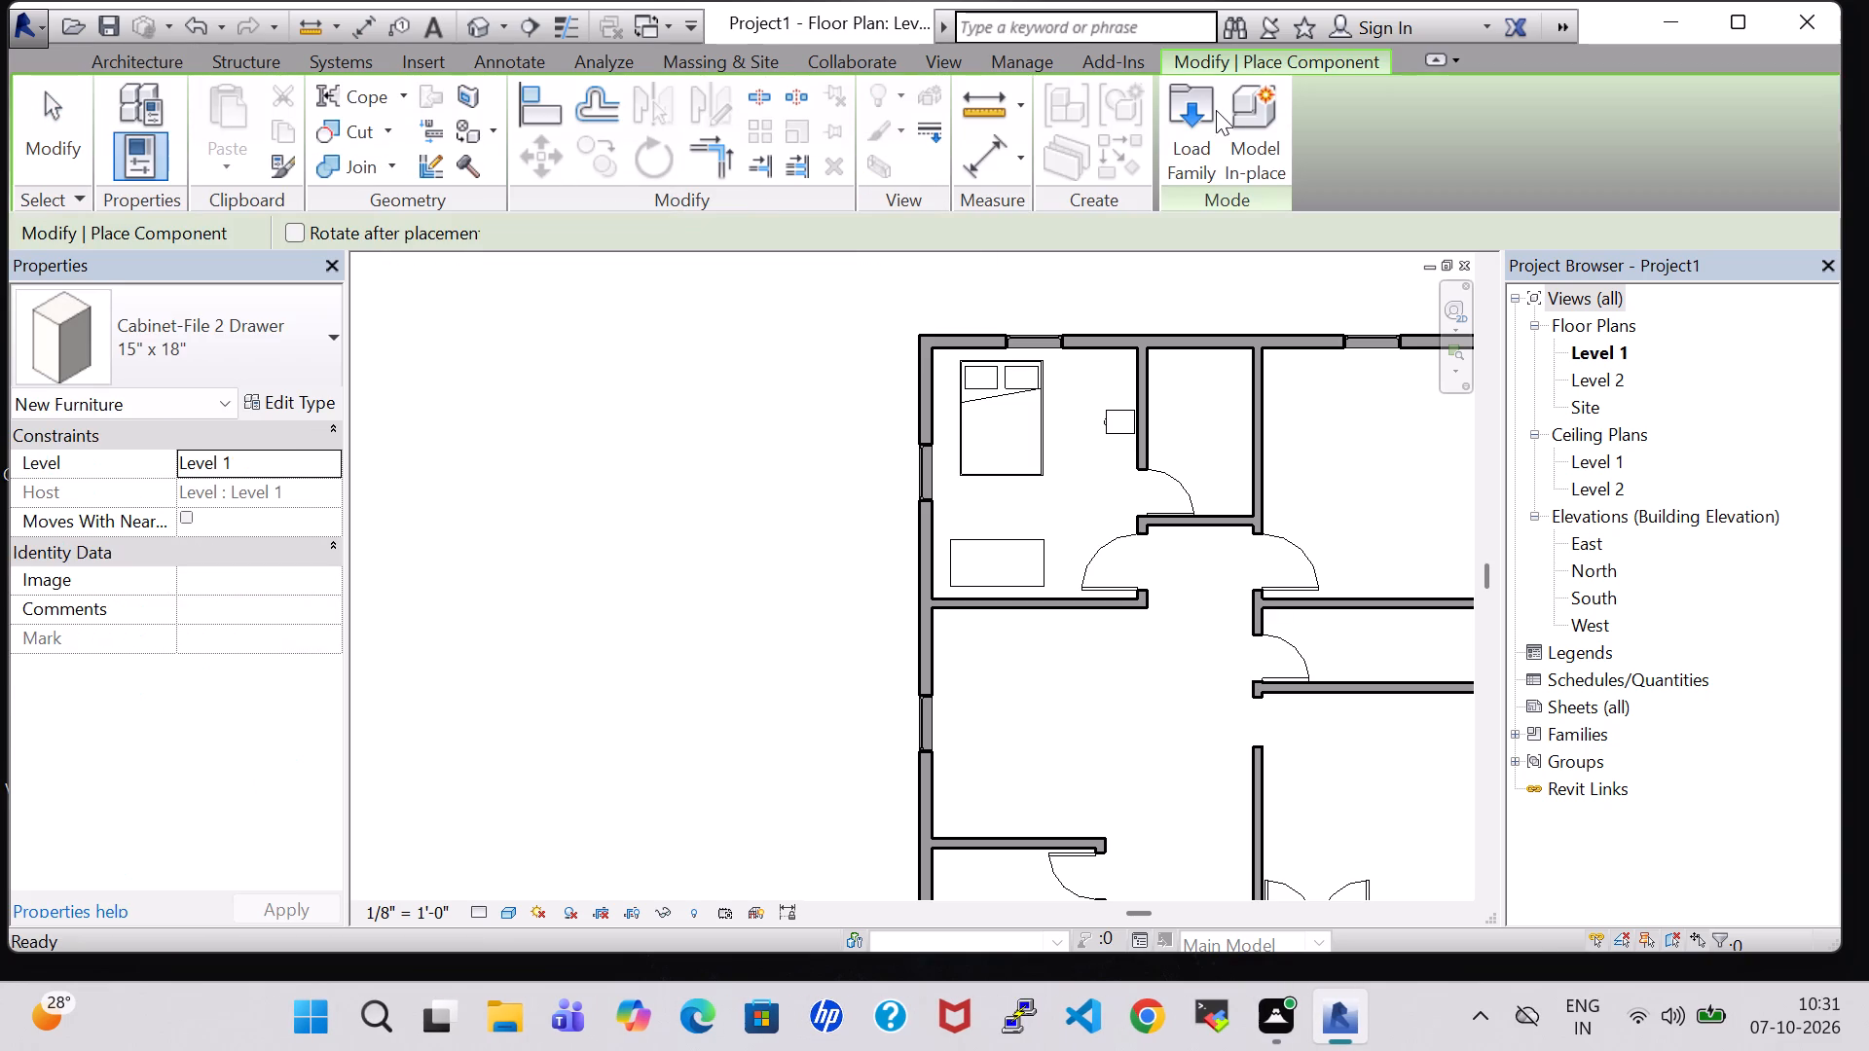
click(1198, 113)
click(1079, 527)
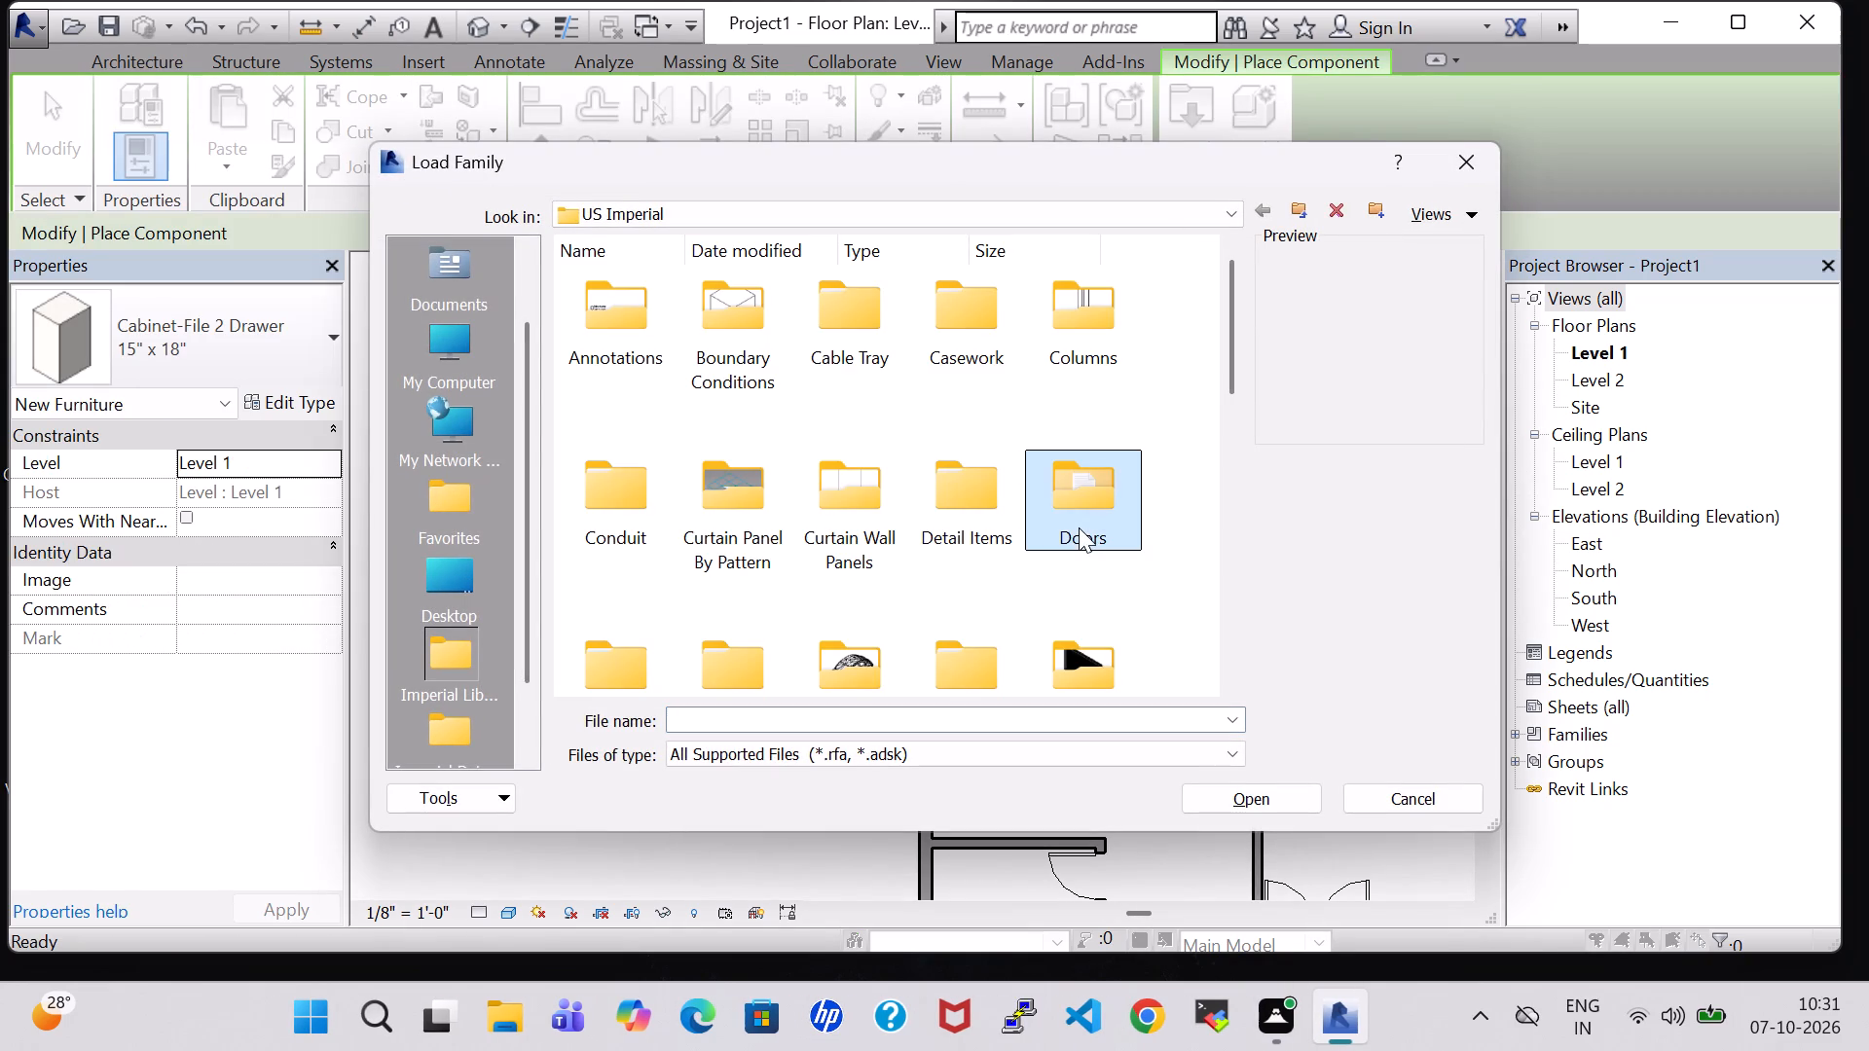
text([PL)
text(OP)
click(1118, 485)
key(p)
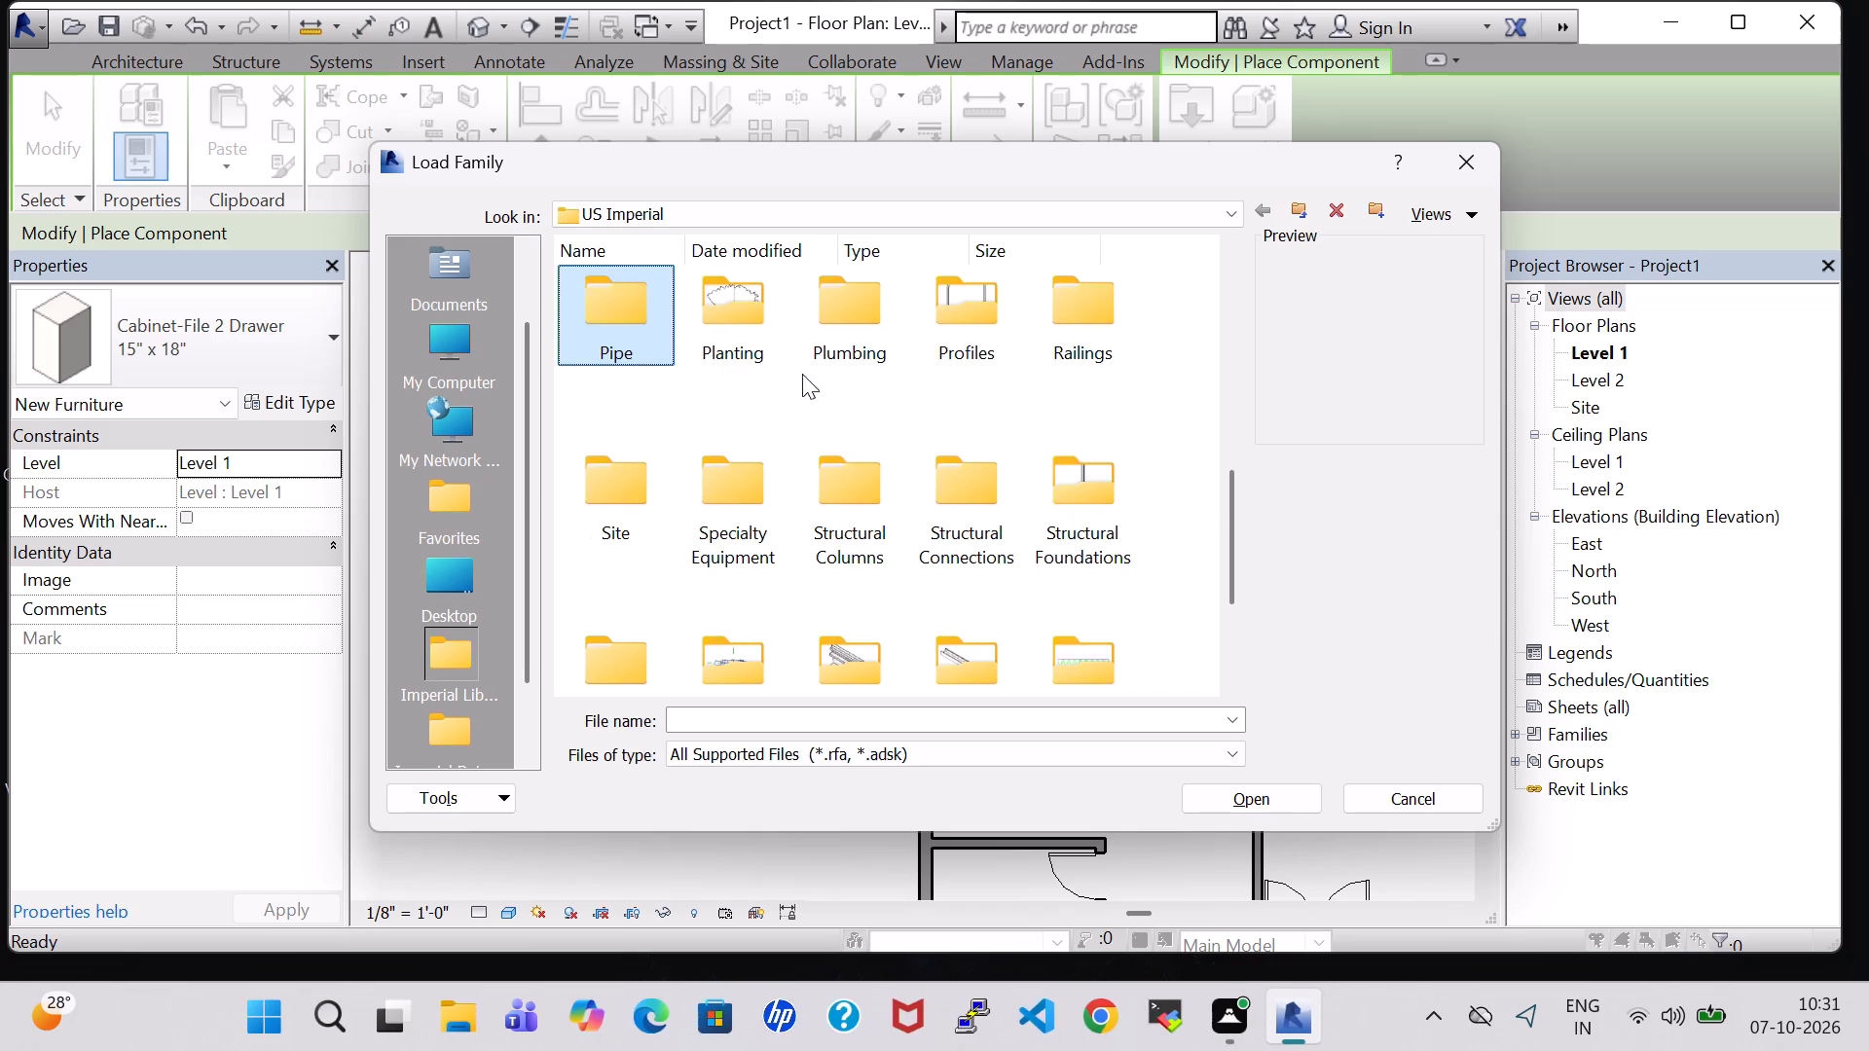
double_click(806, 324)
click(731, 330)
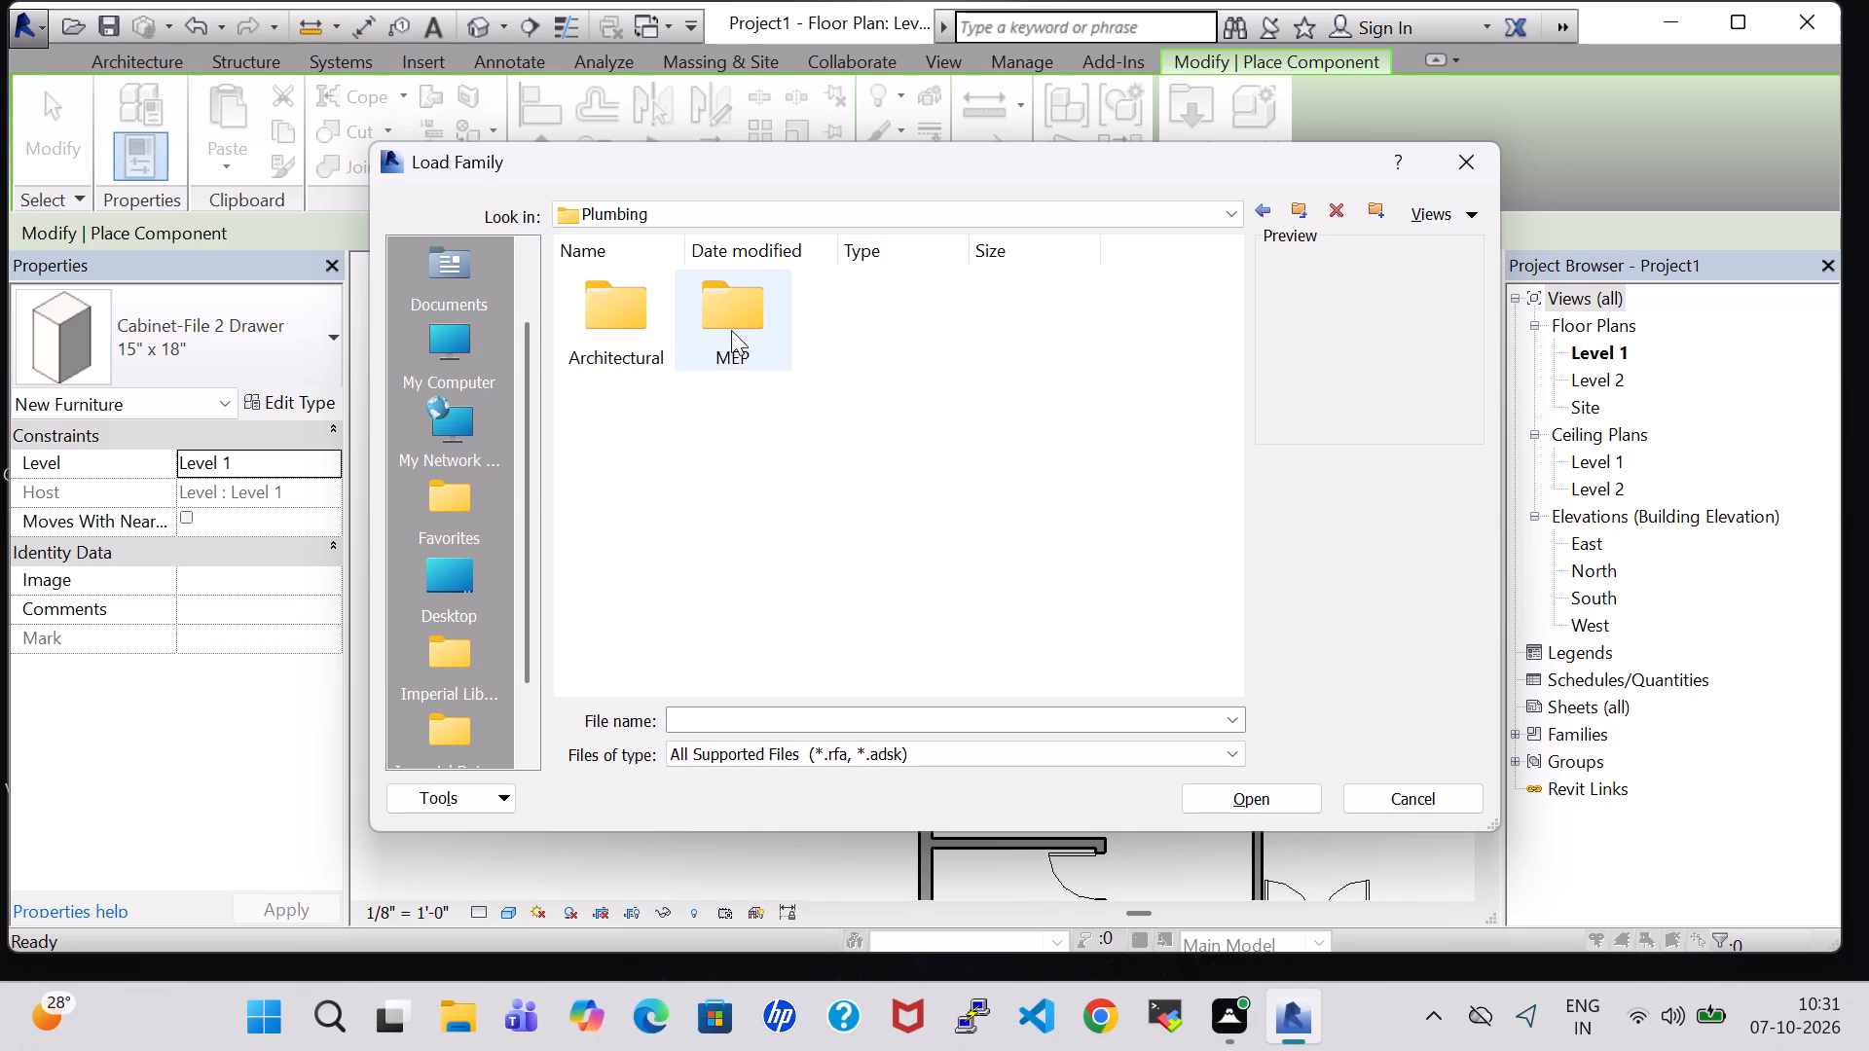
double_click(595, 332)
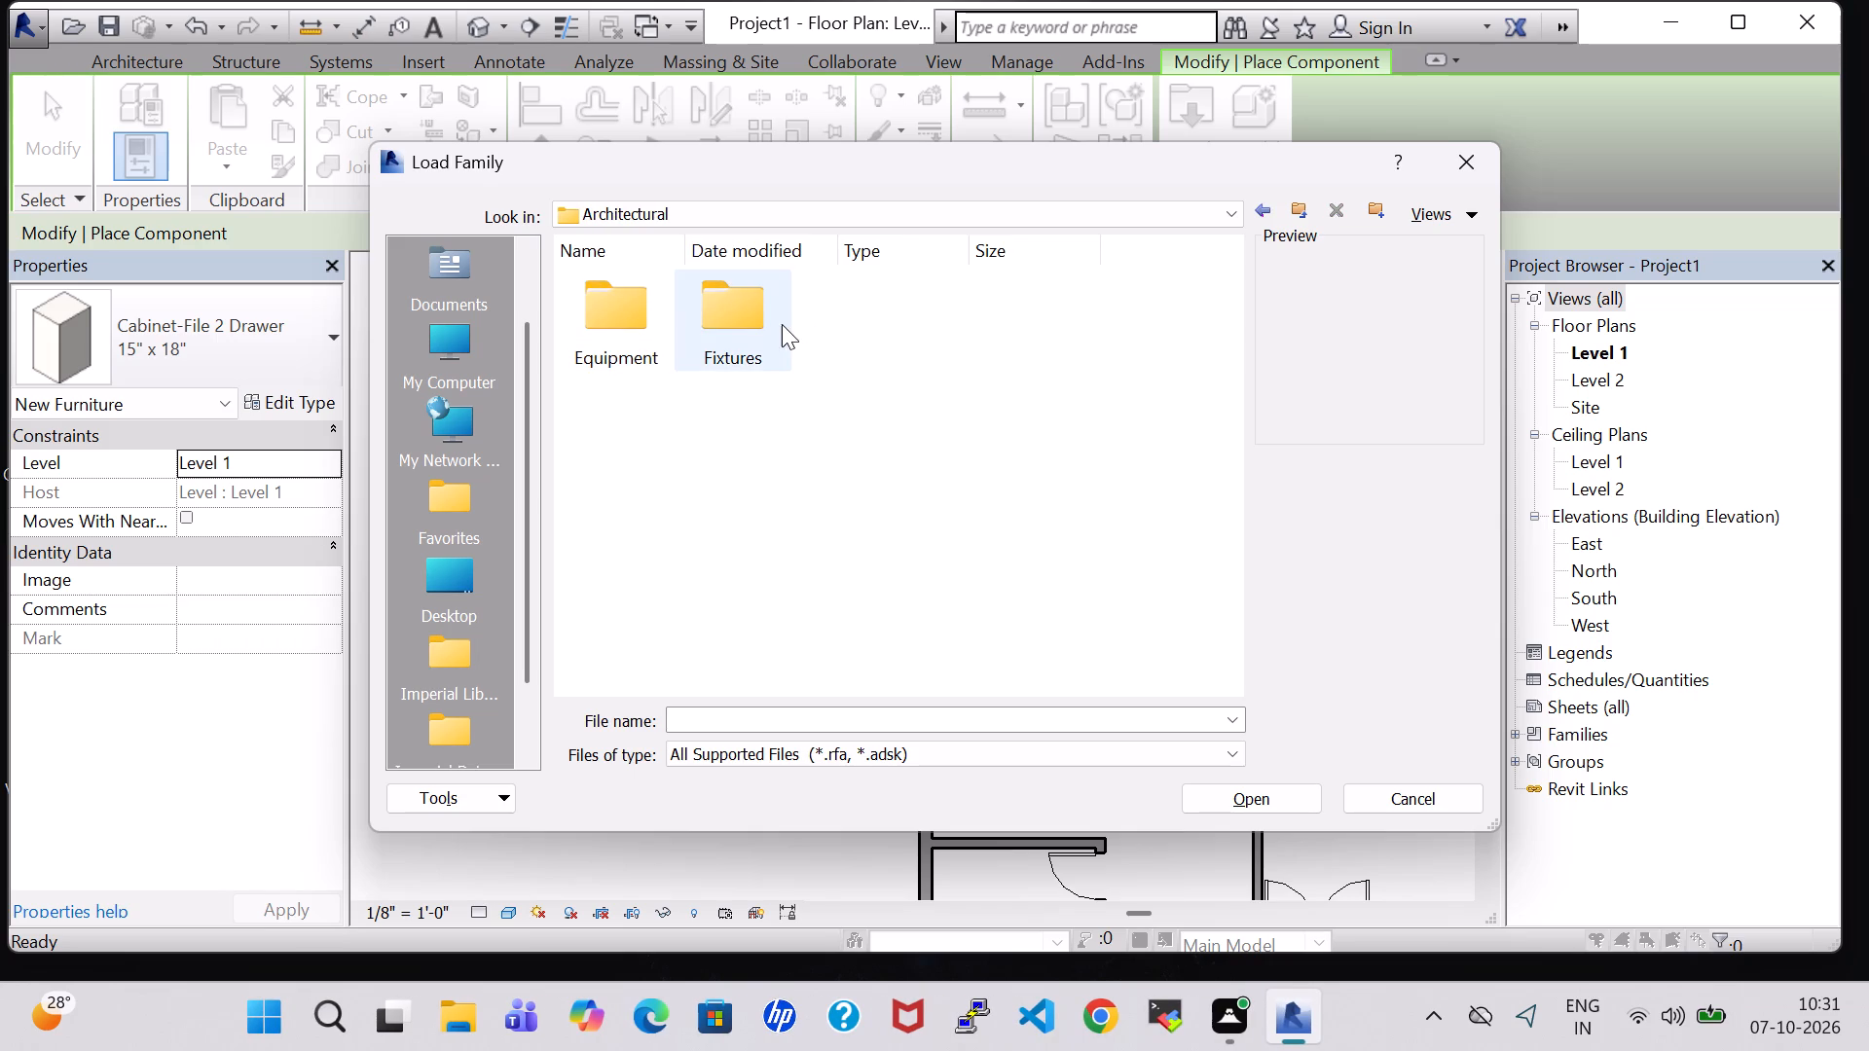
double_click(725, 322)
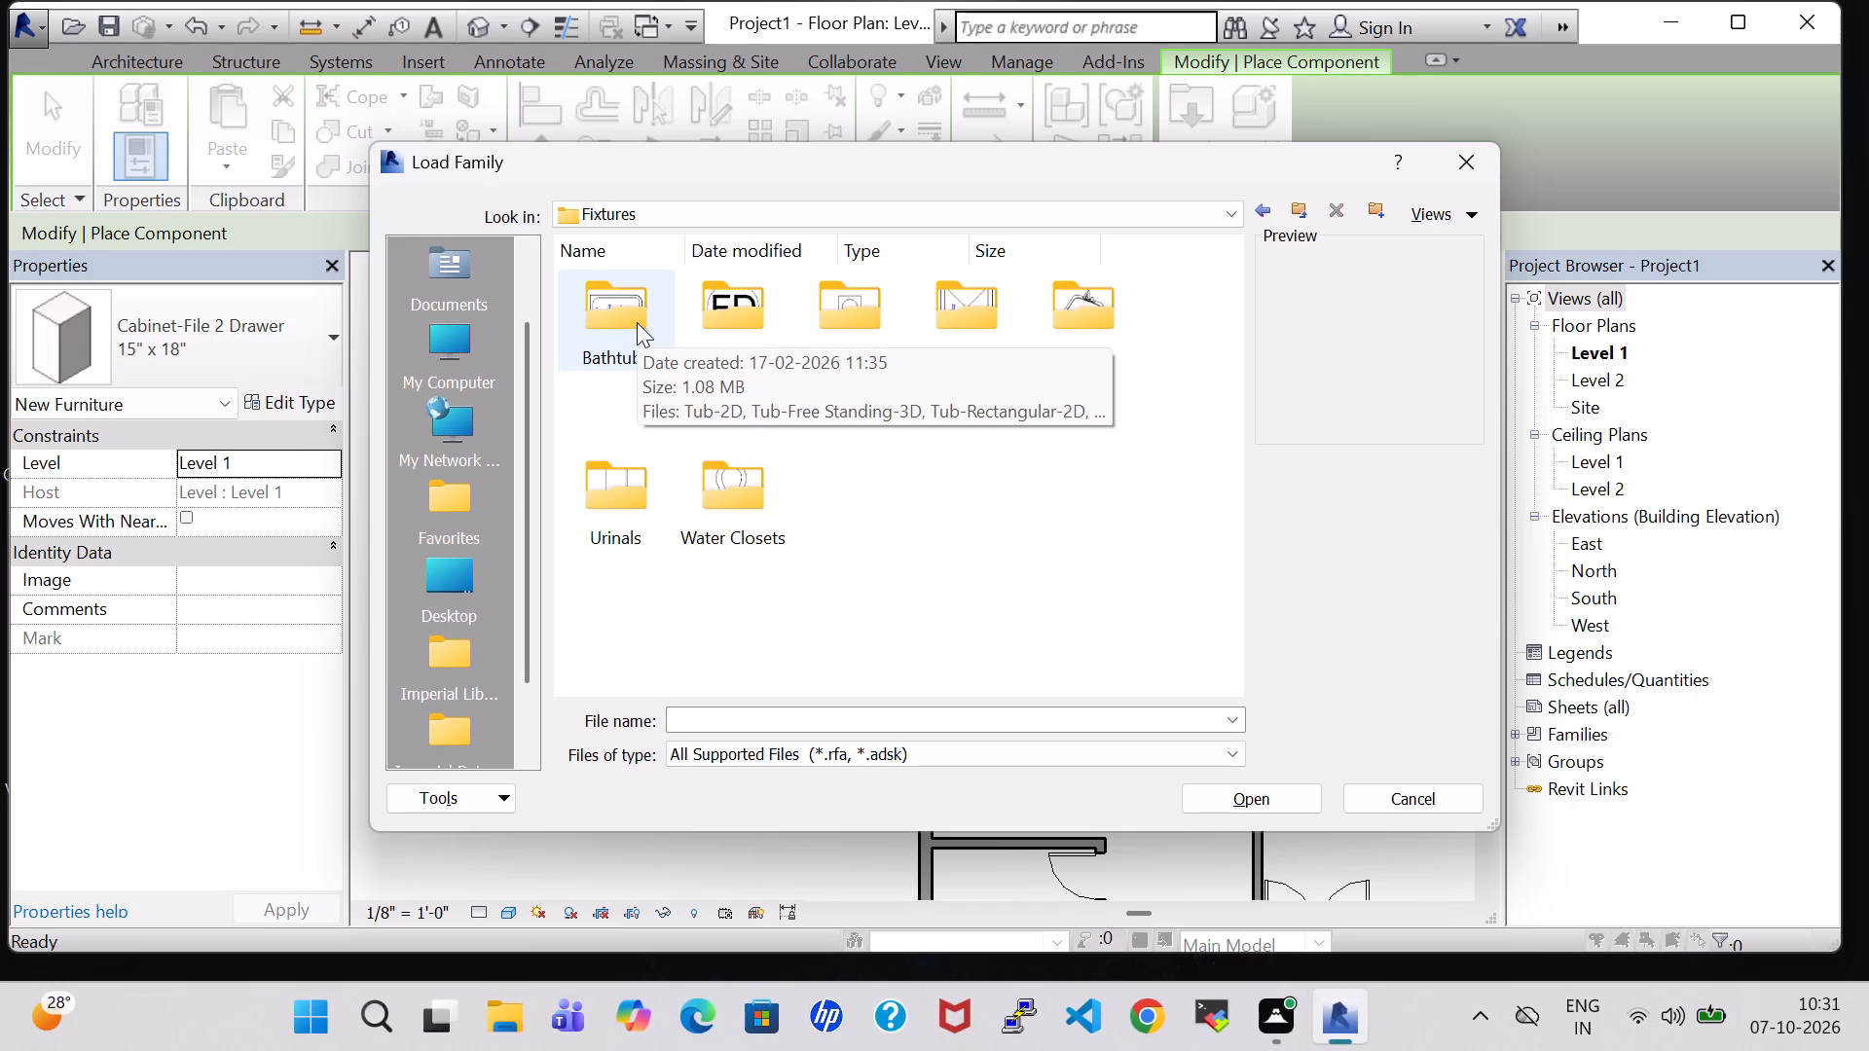
click(637, 322)
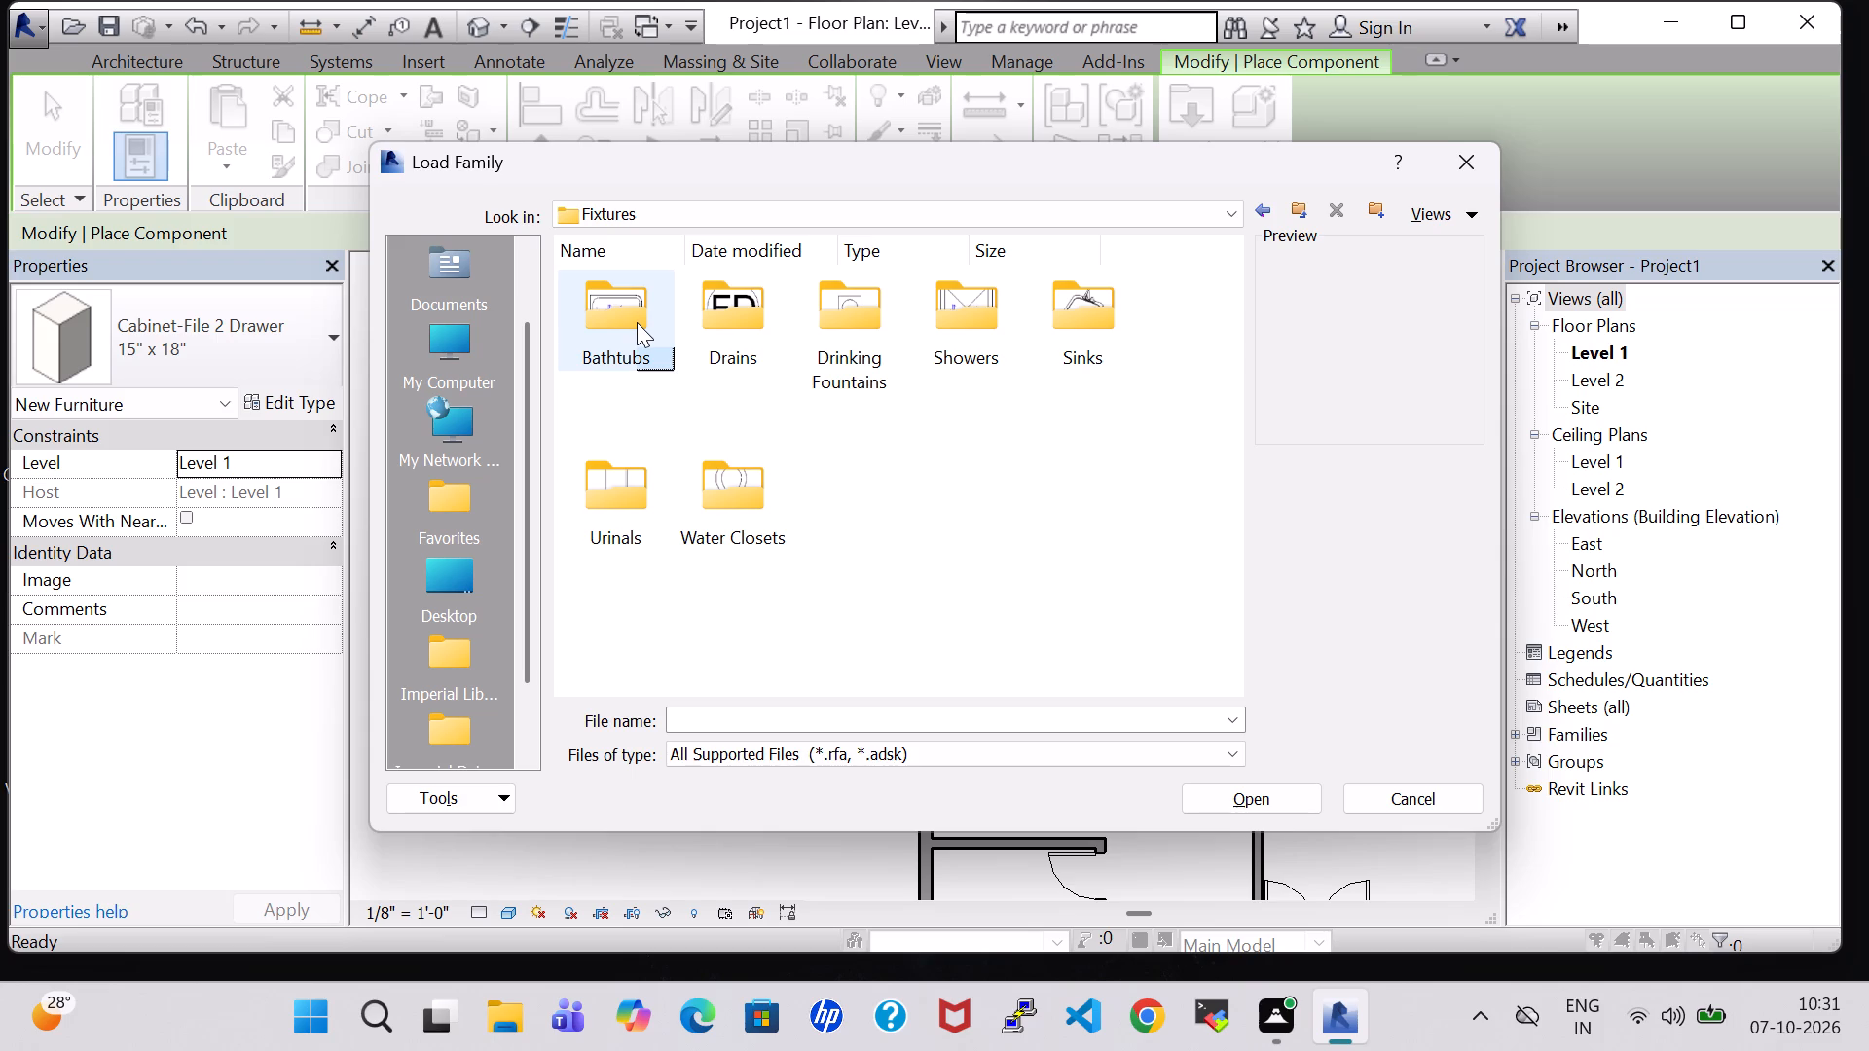
double_click(637, 322)
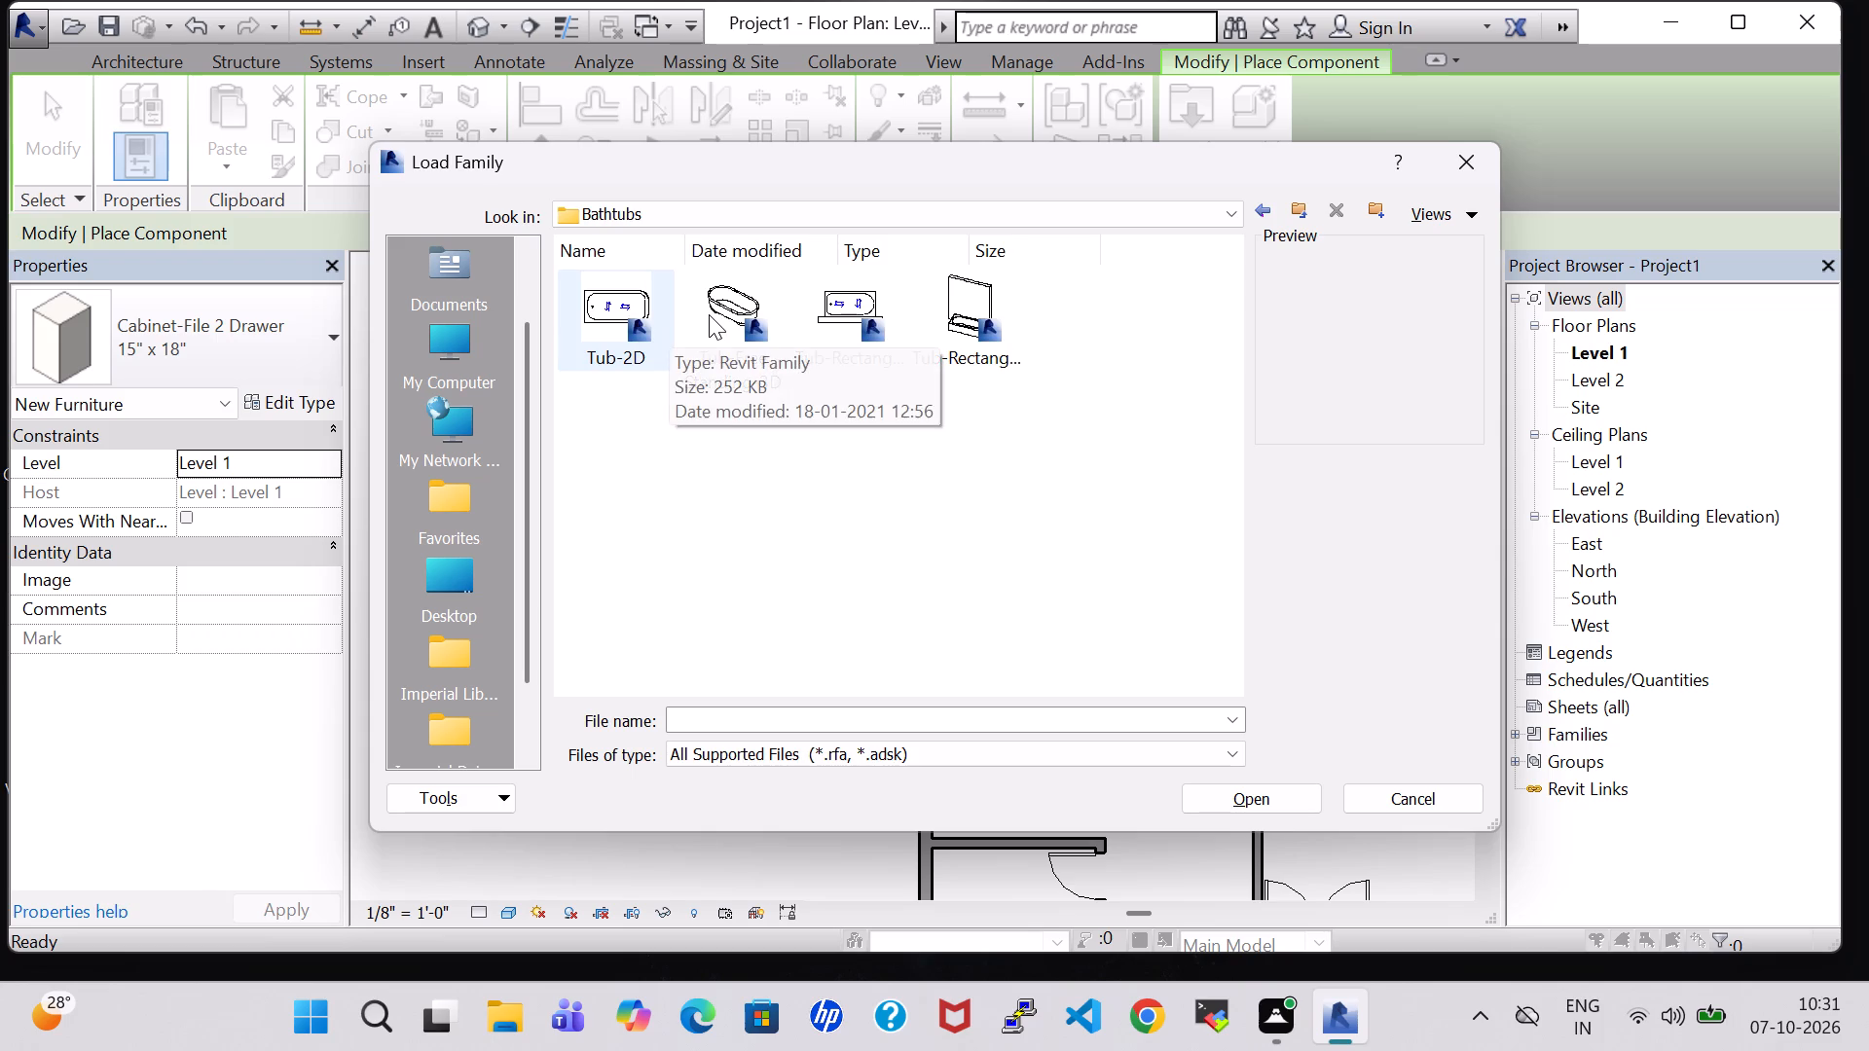
click(718, 317)
click(1320, 794)
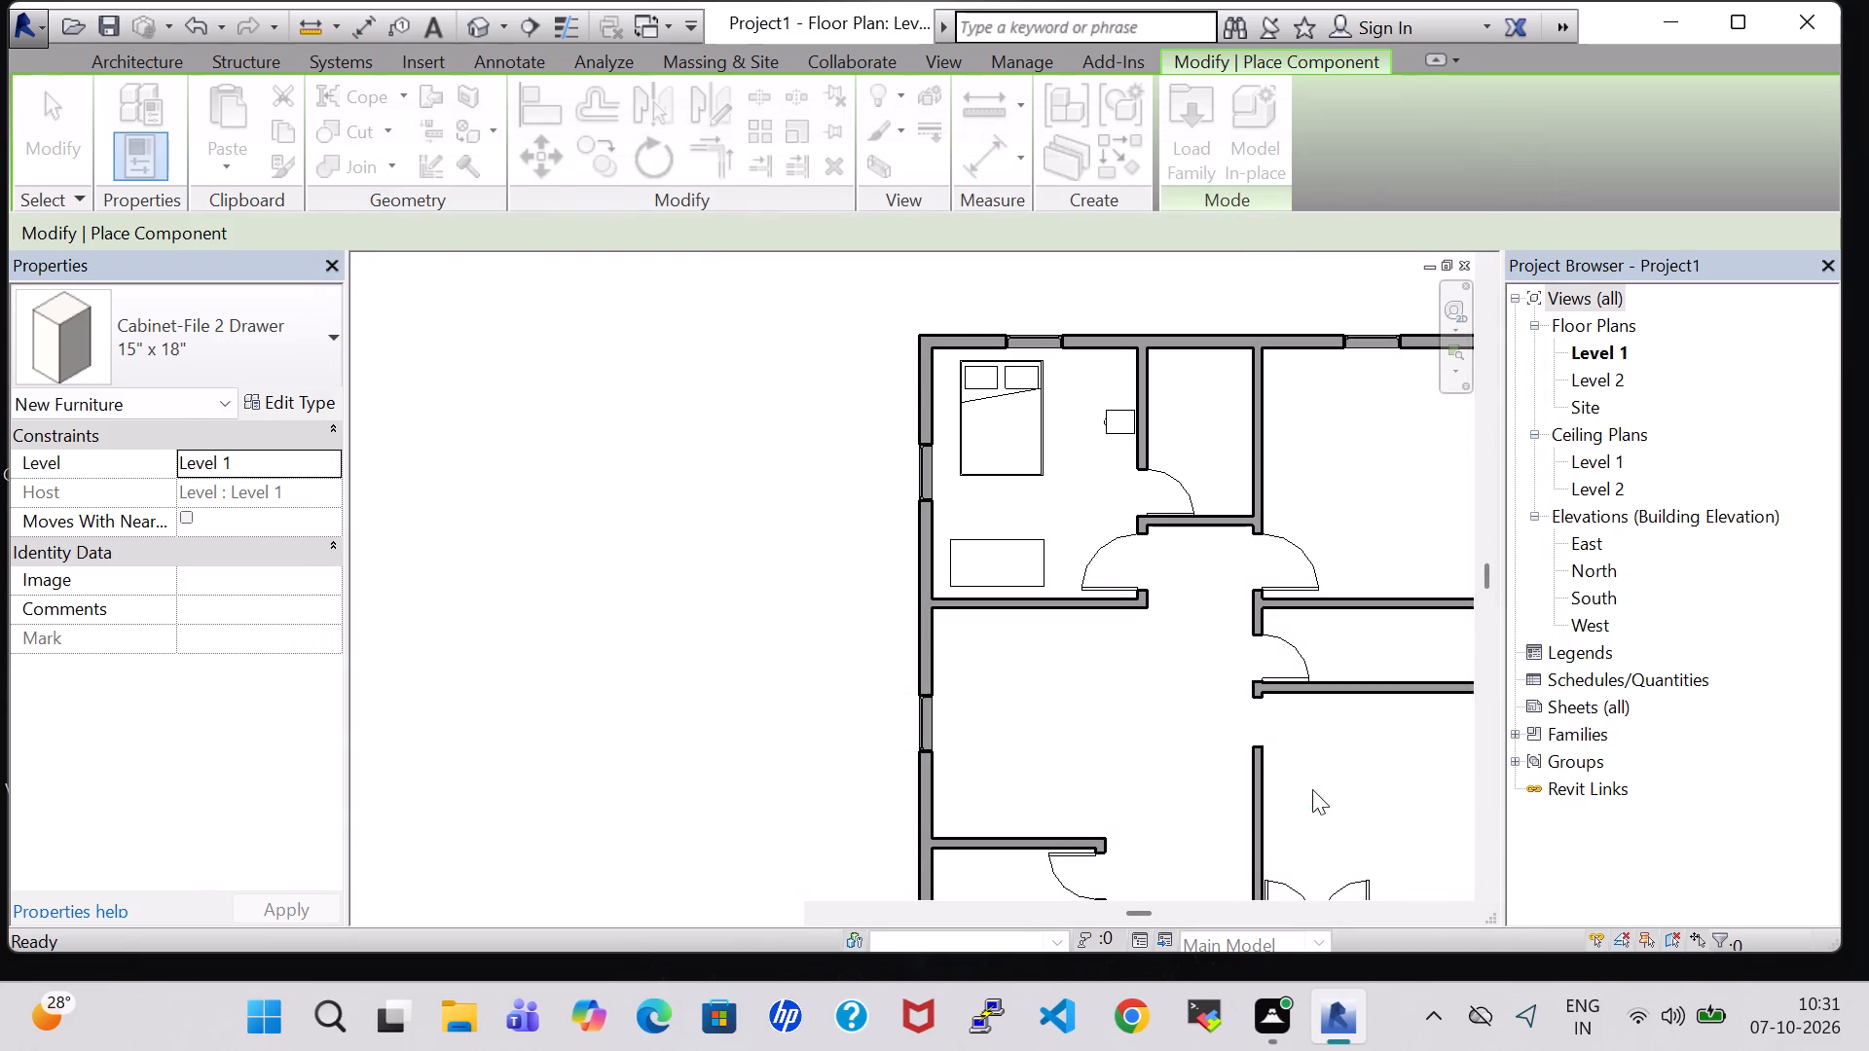
Place a 30" x 60" free-standing tub lengthwise east-west at the east end of the narrow room south of the northeast room.
scroll(1123, 706, down, 5)
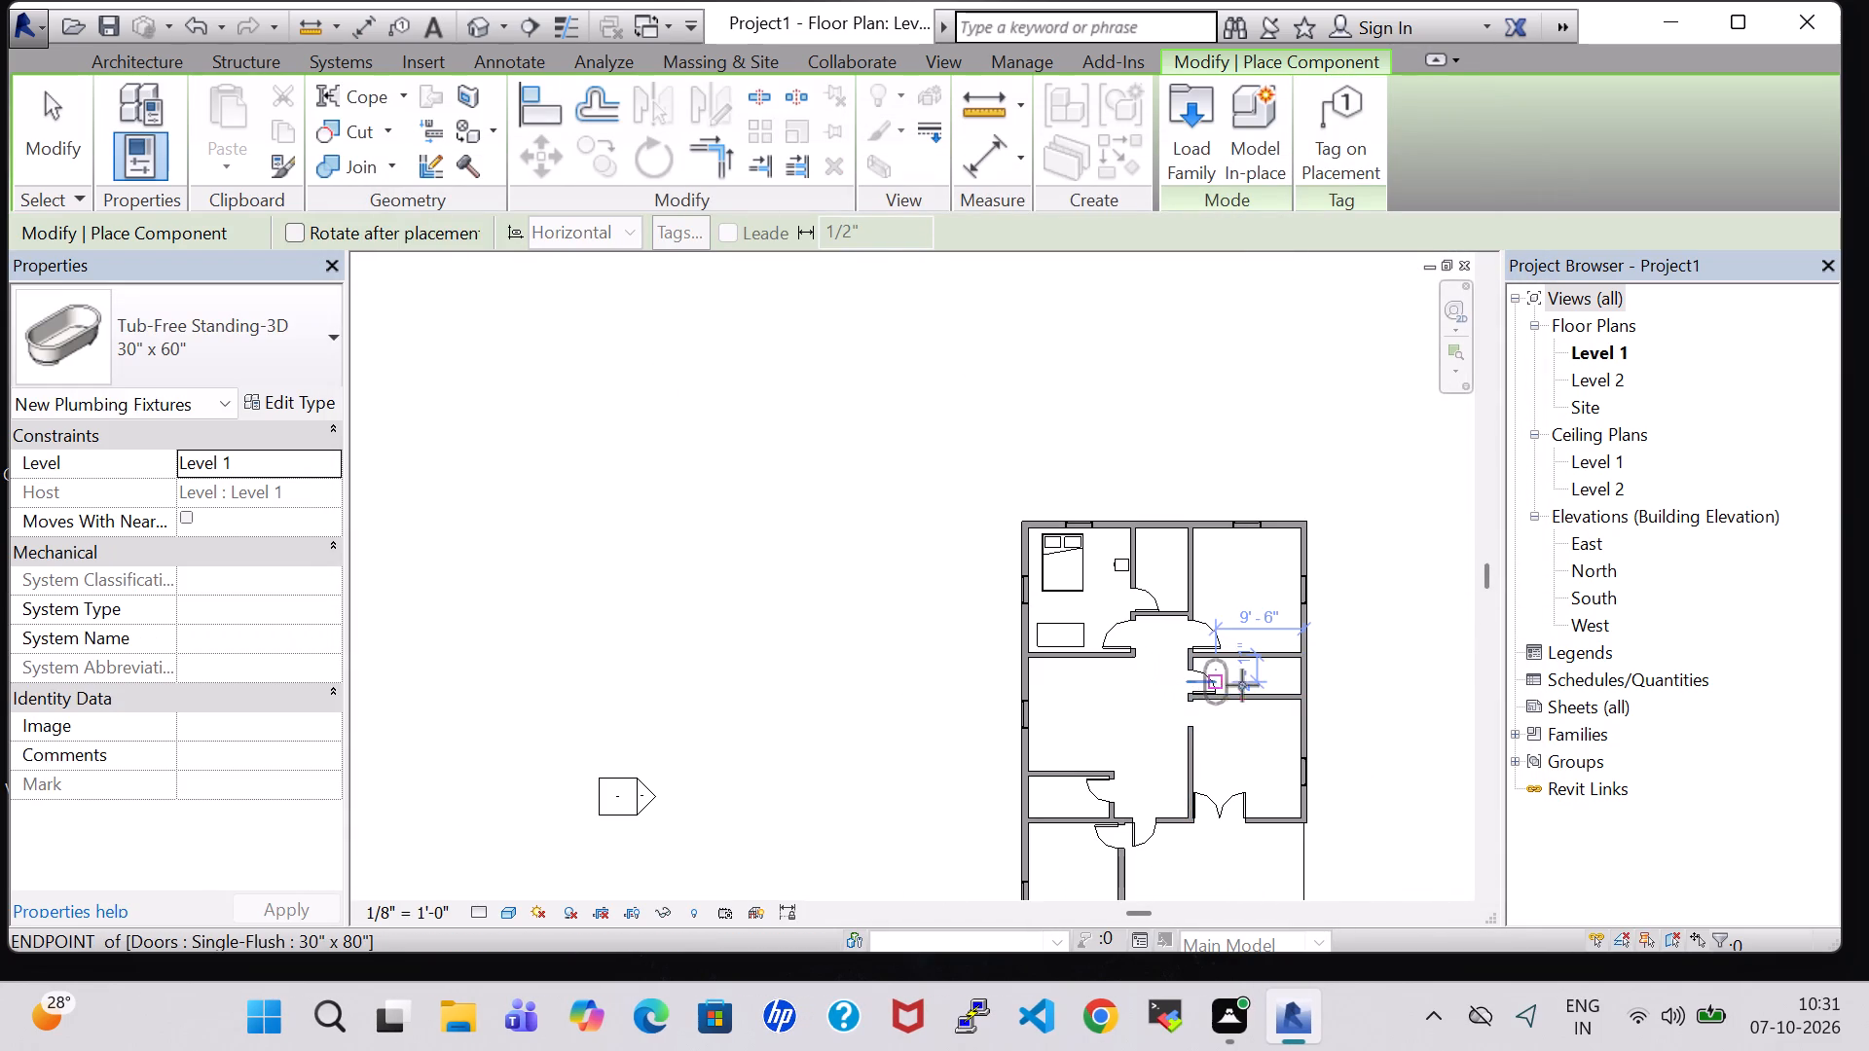
scroll(1267, 689, up, 4)
key(space)
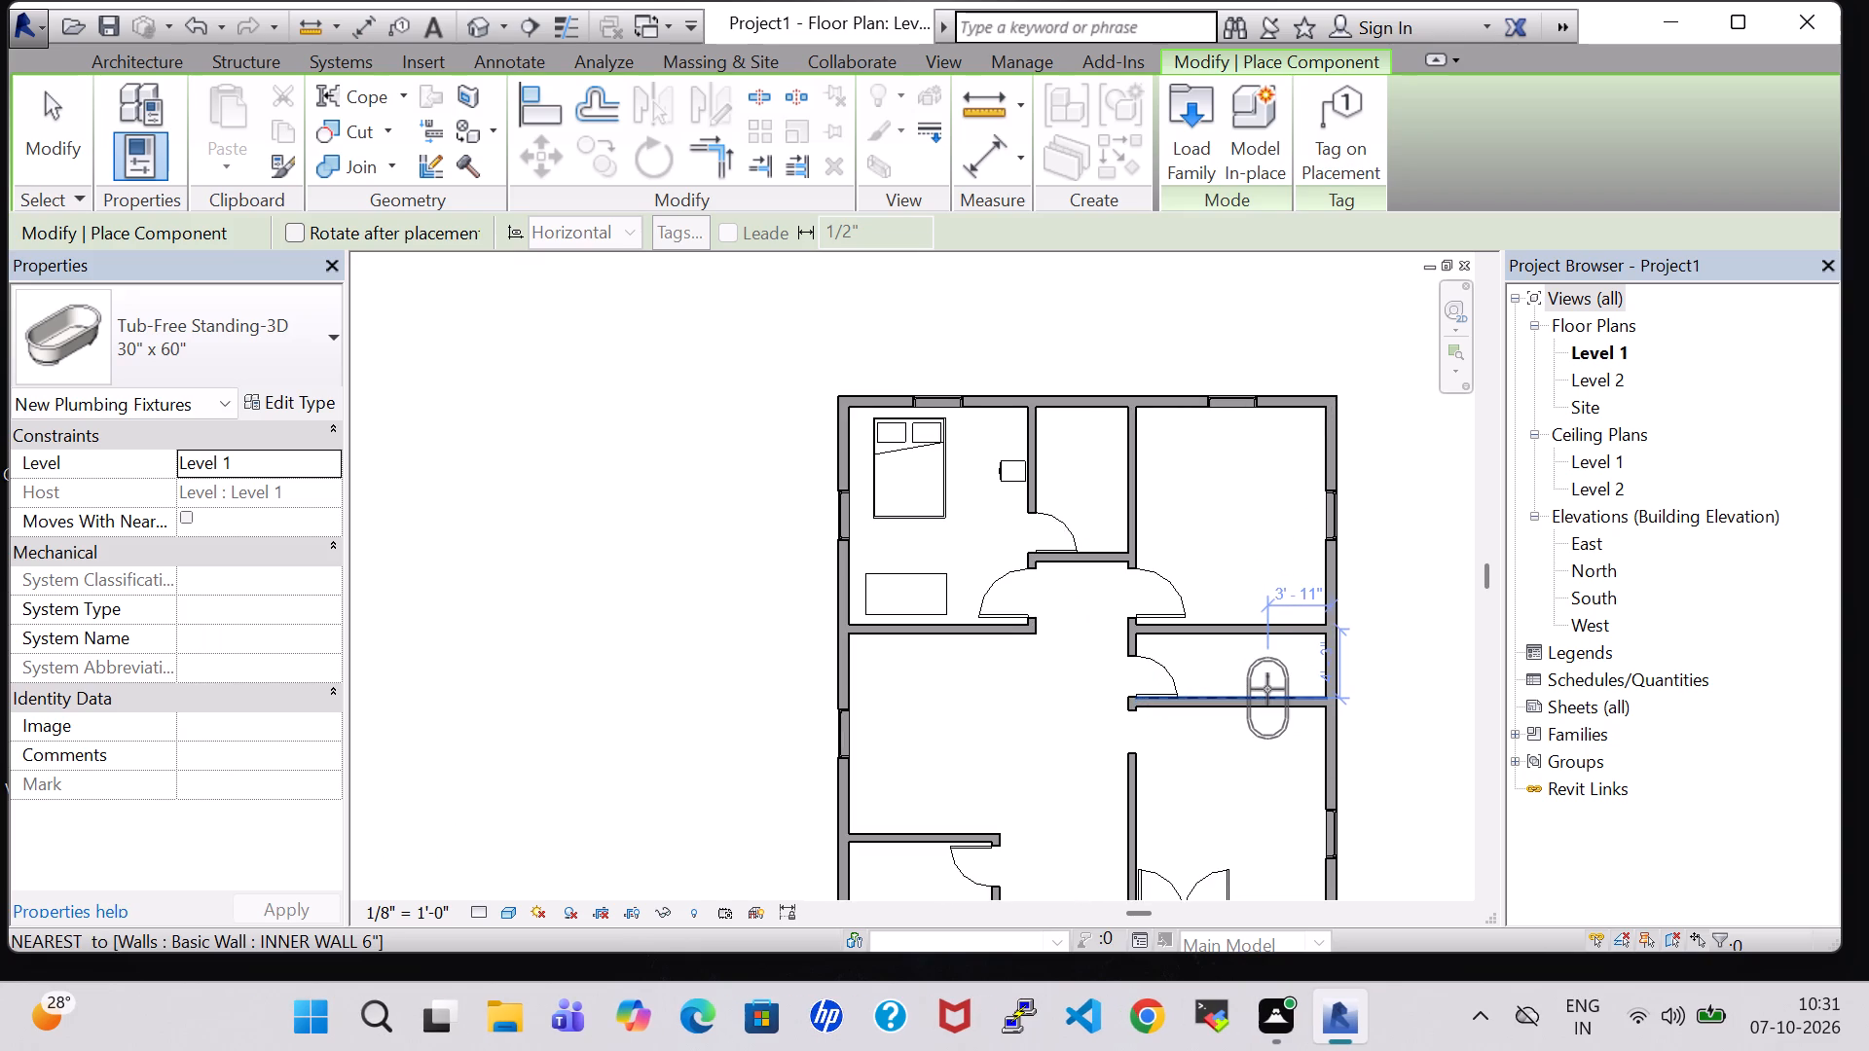
key(space)
key(space)
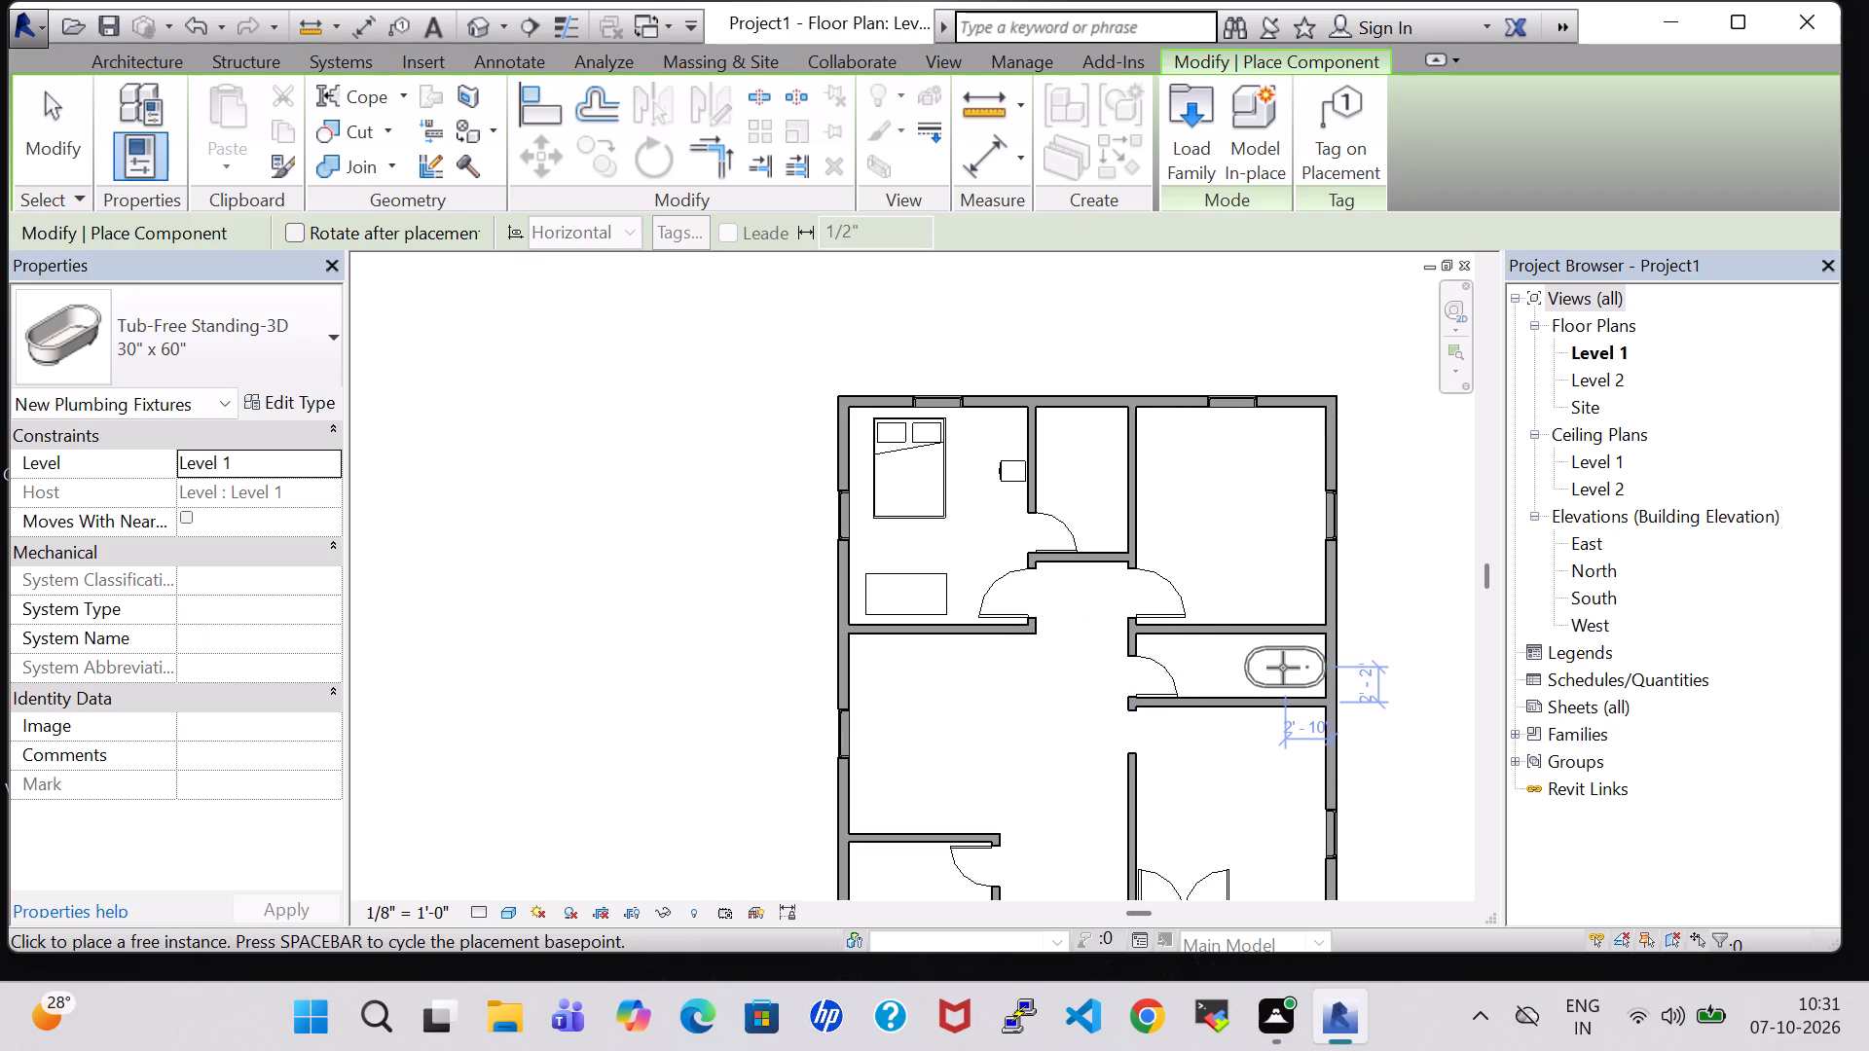
click(1283, 668)
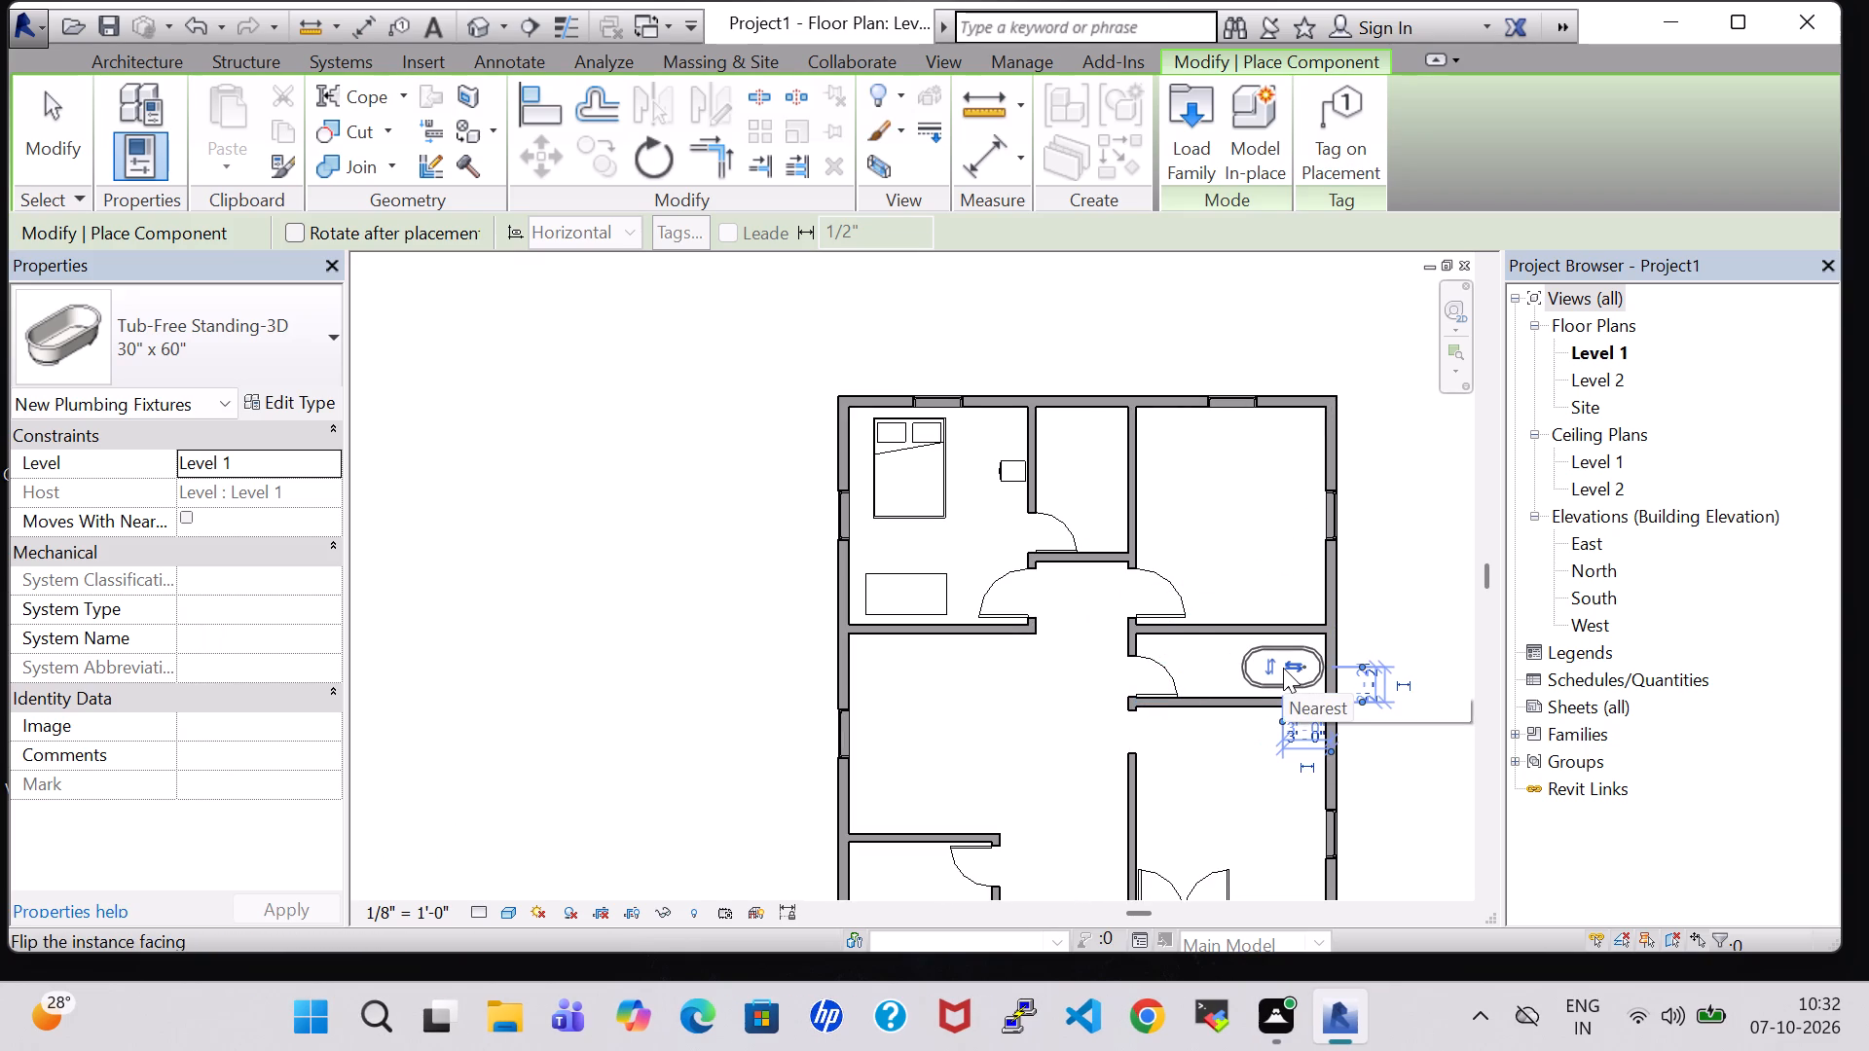
key(Escape)
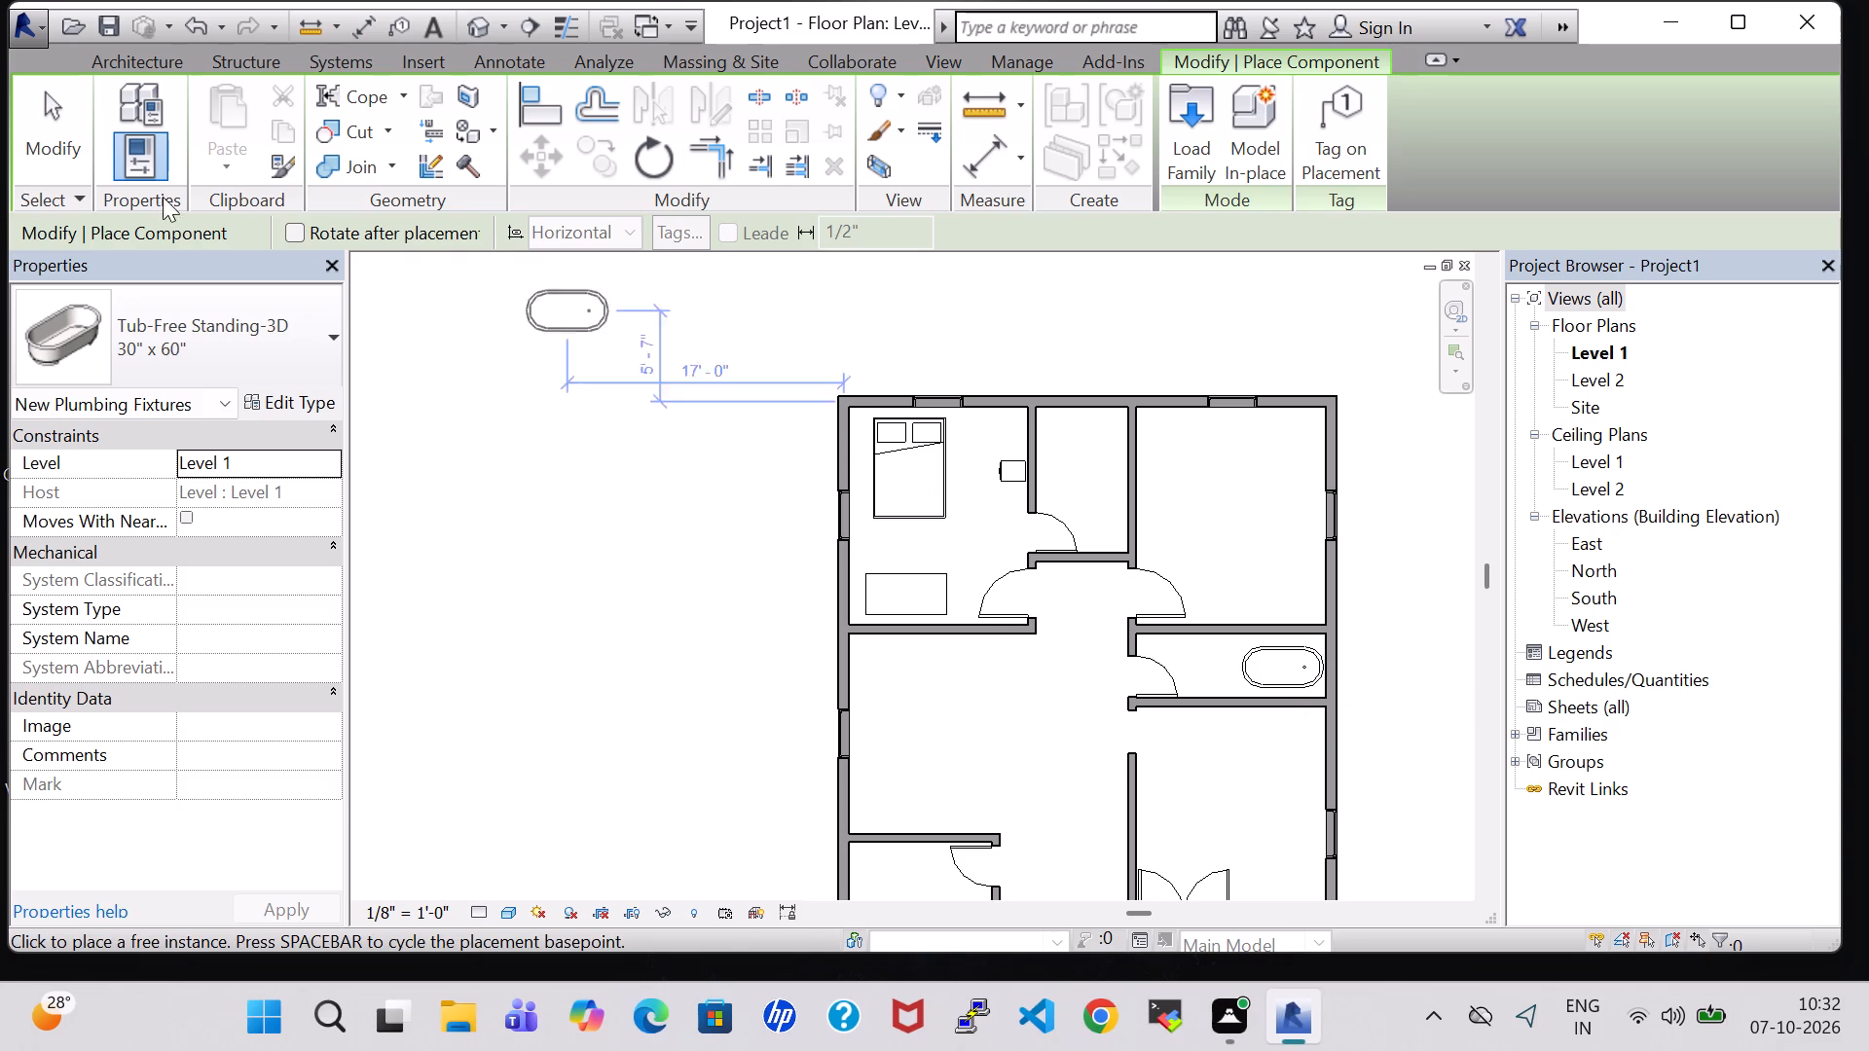
key(Escape)
Start placing another component and examine the loaded component types and the Tub-Free Standing-3D type properties.
scroll(774, 533, down, 2)
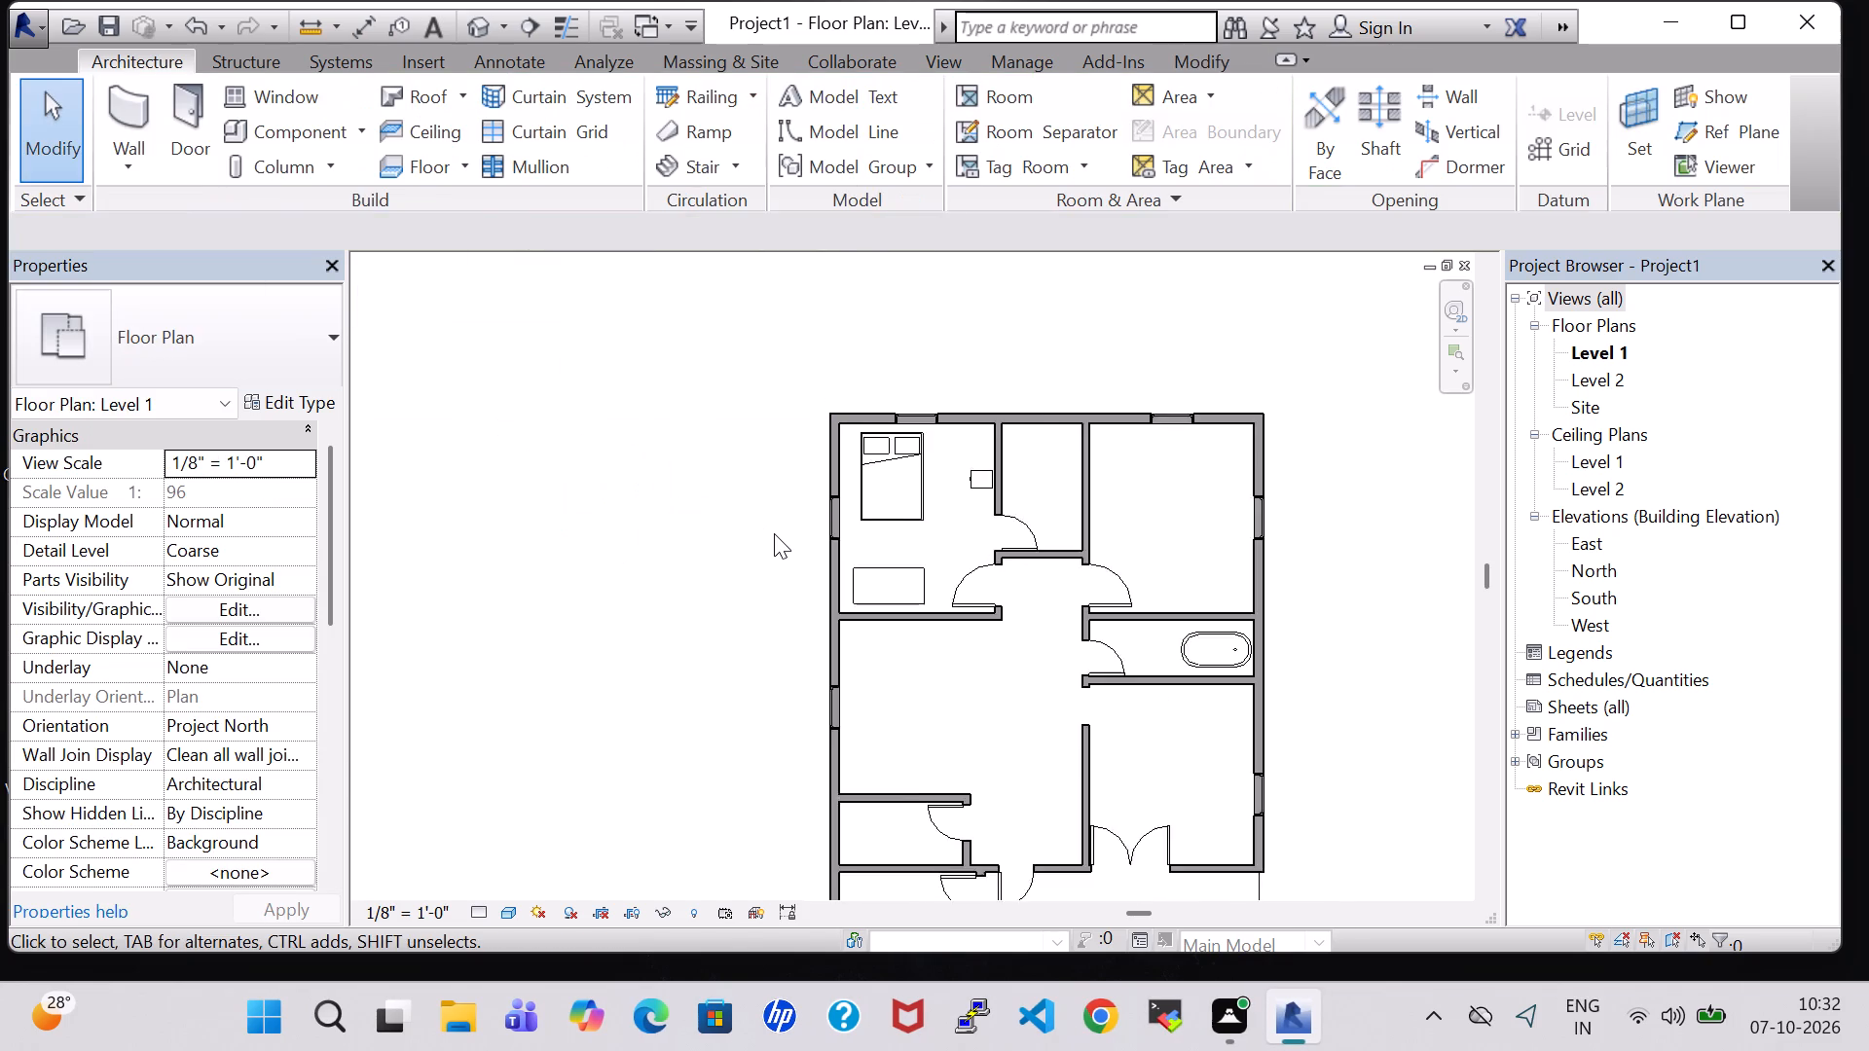
scroll(774, 533, down, 1)
click(296, 141)
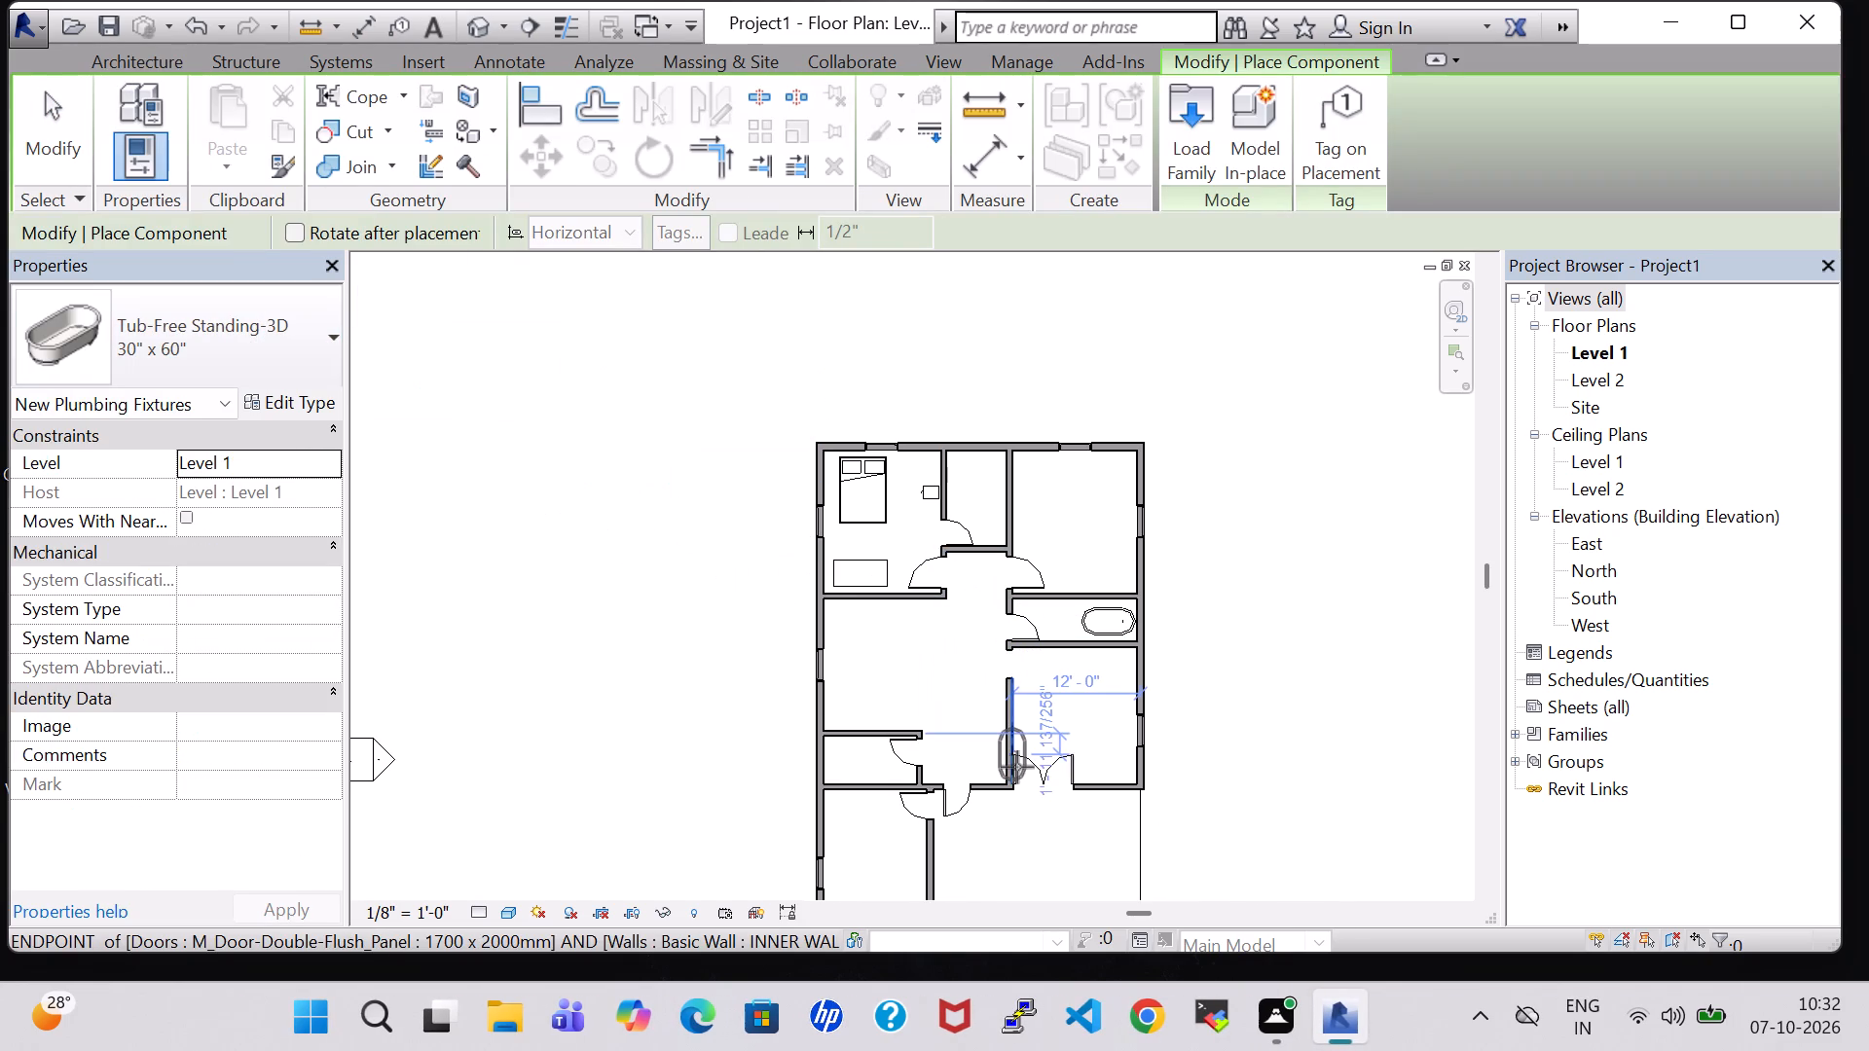
scroll(859, 767, up, 4)
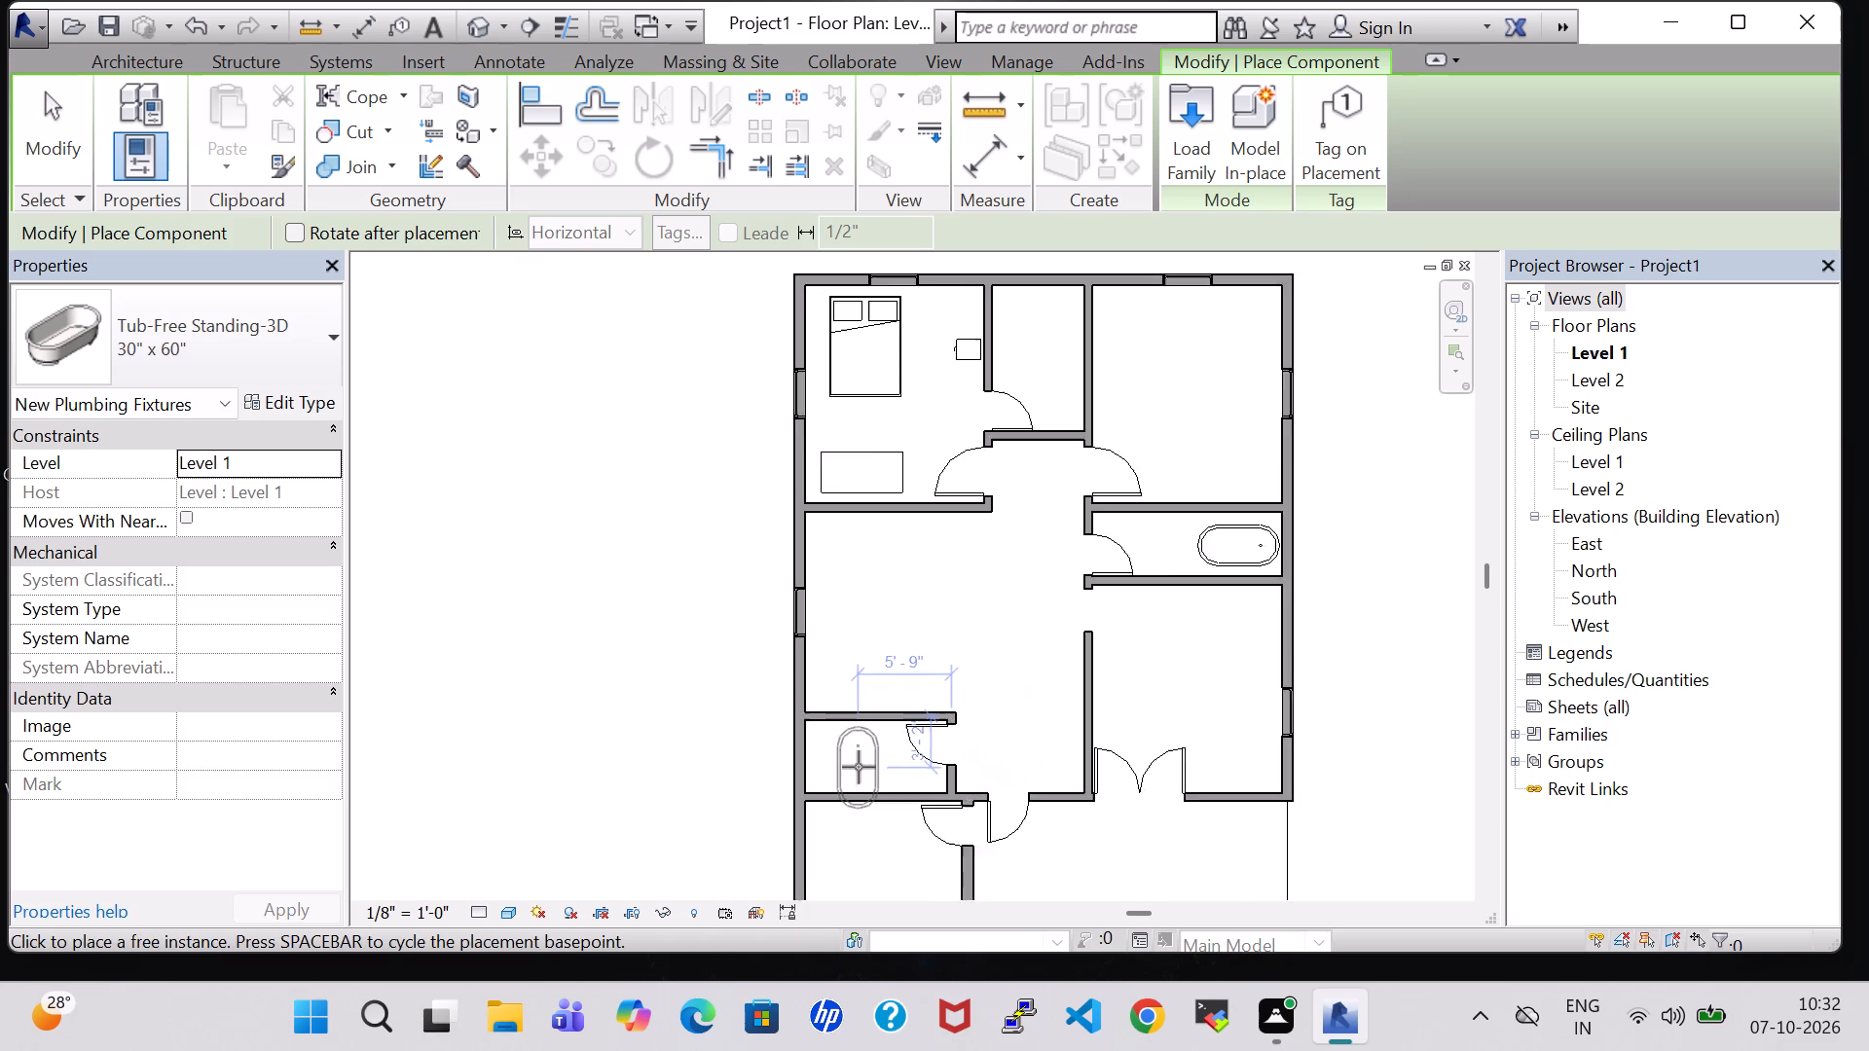
scroll(859, 767, up, 4)
click(275, 355)
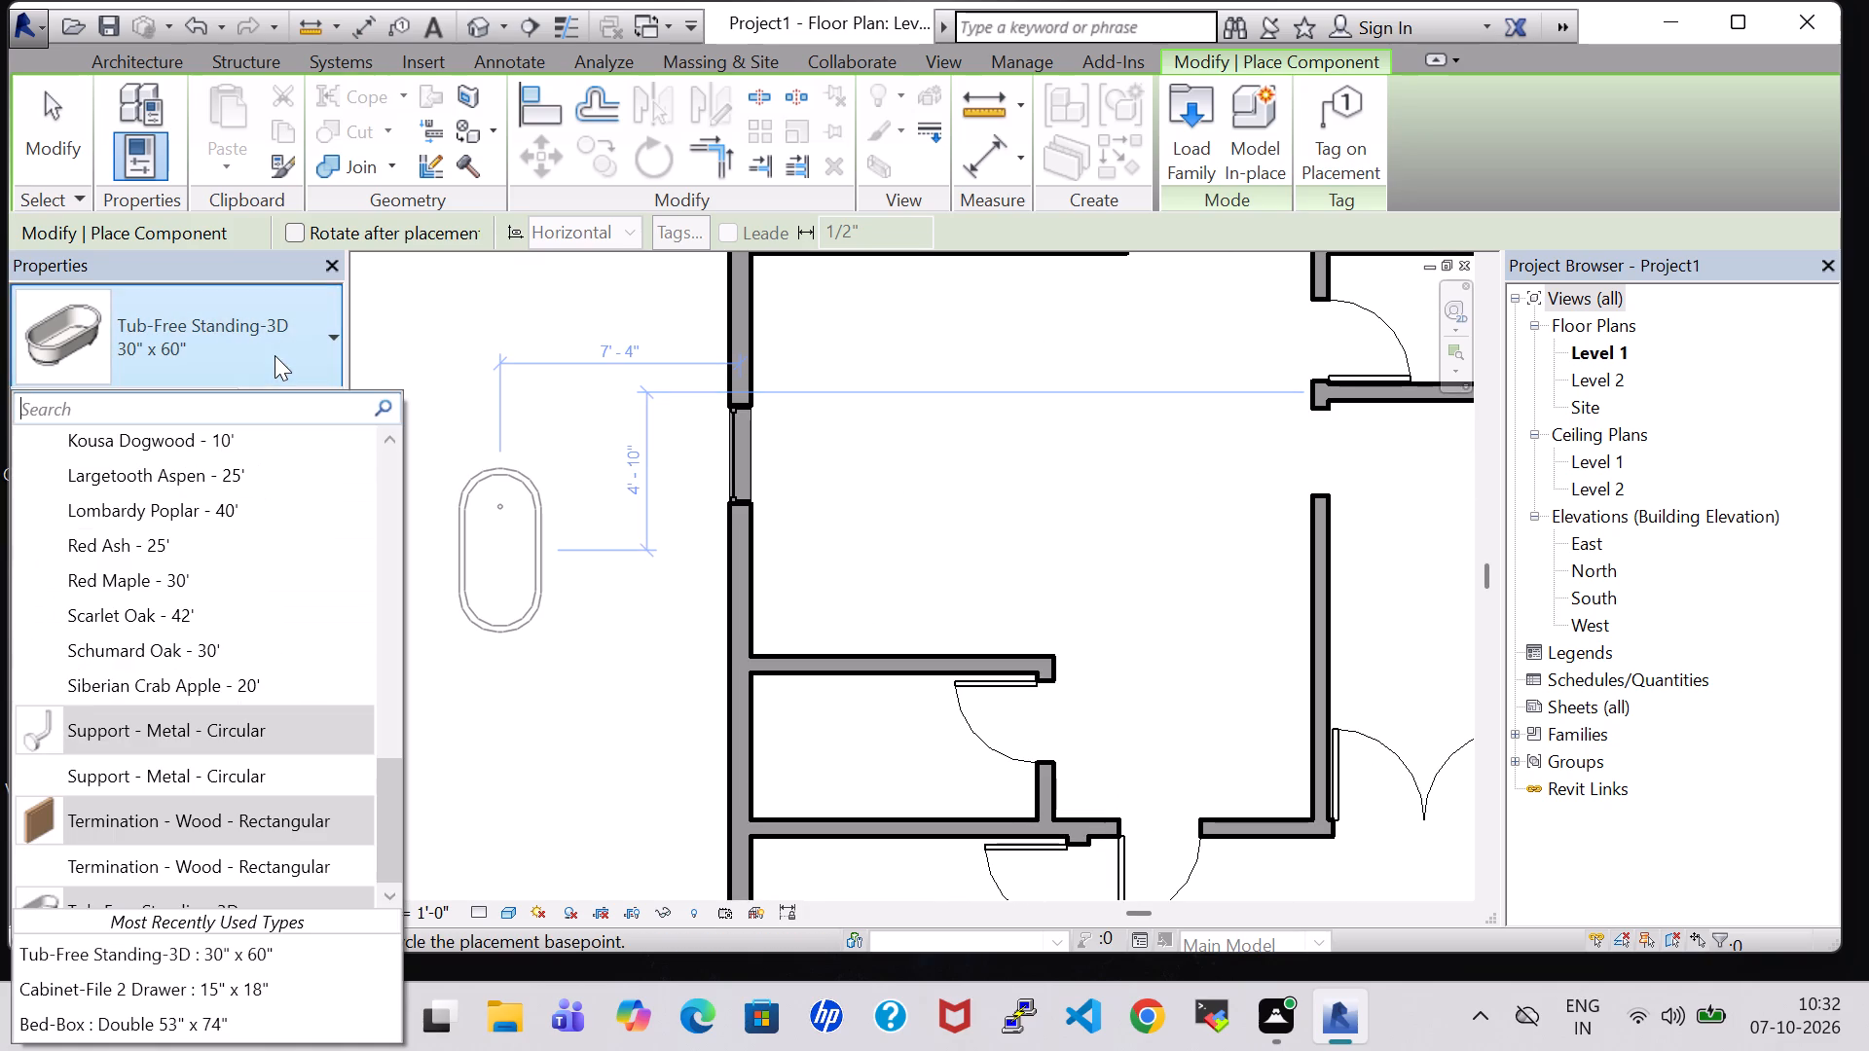
double_click(385, 891)
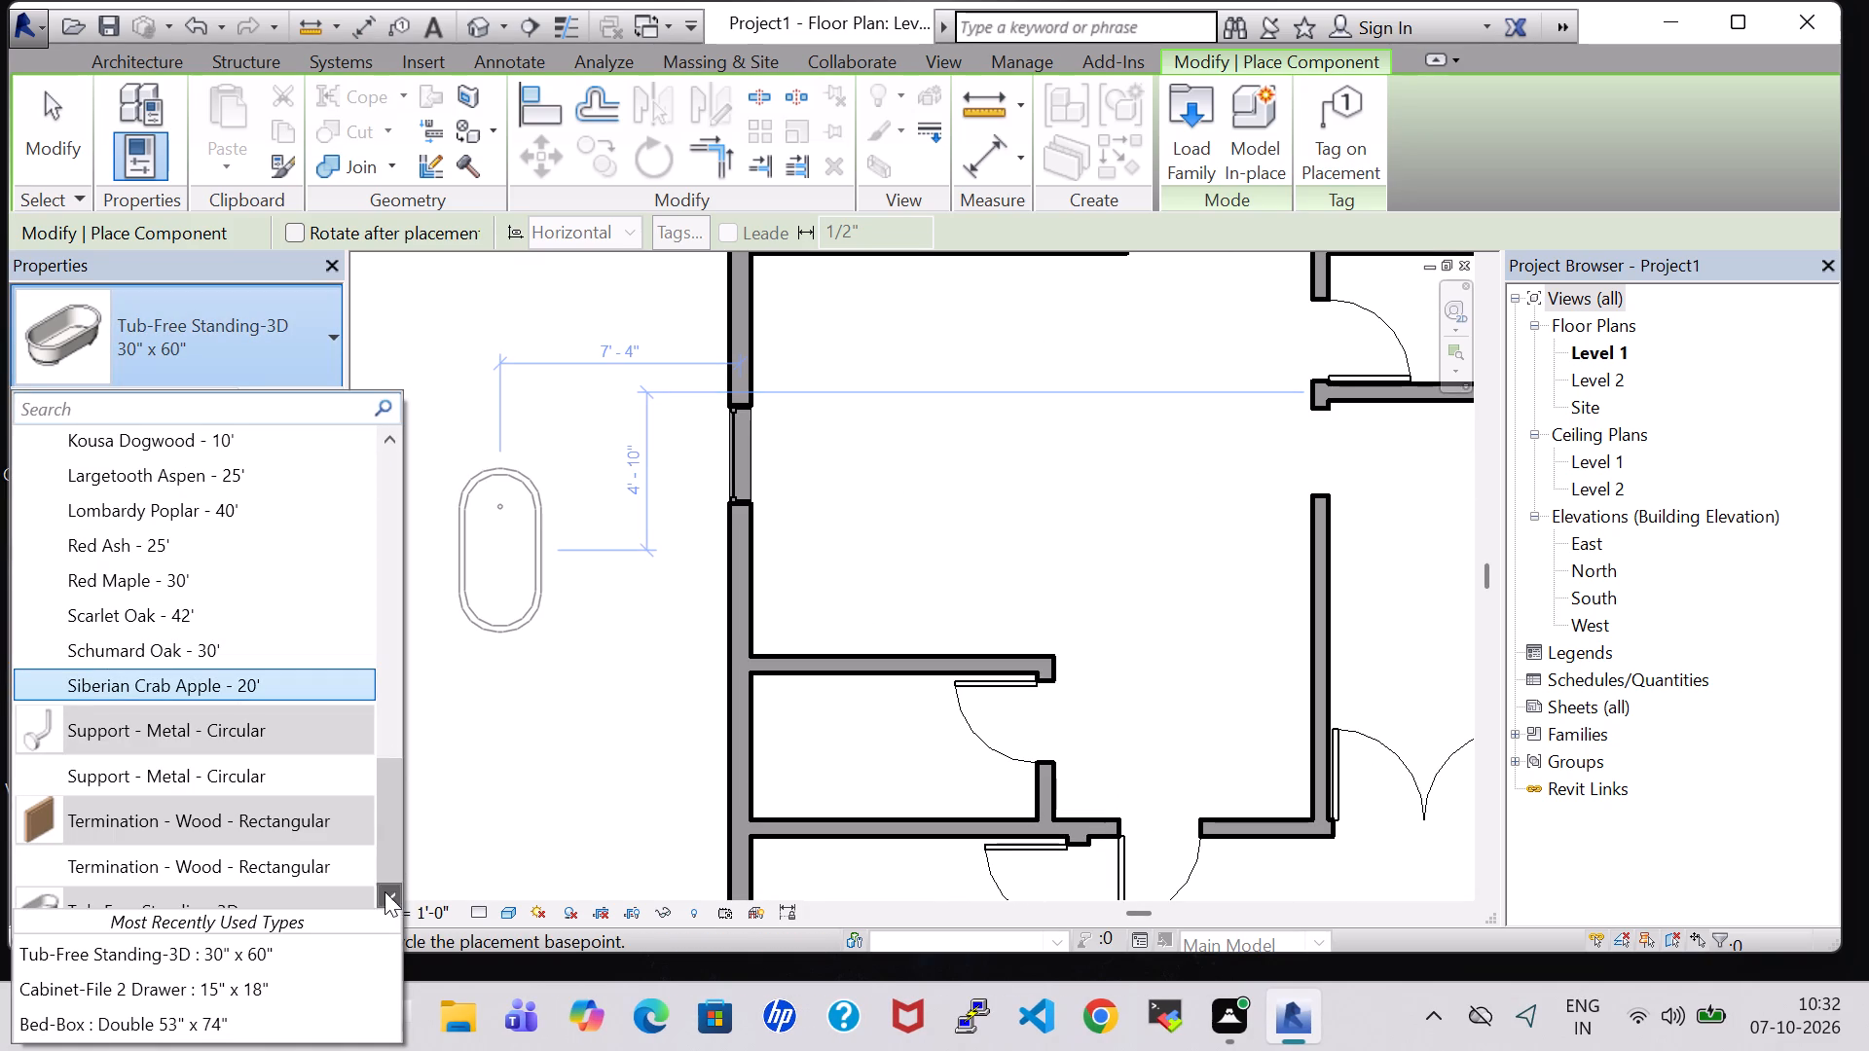
triple_click(390, 444)
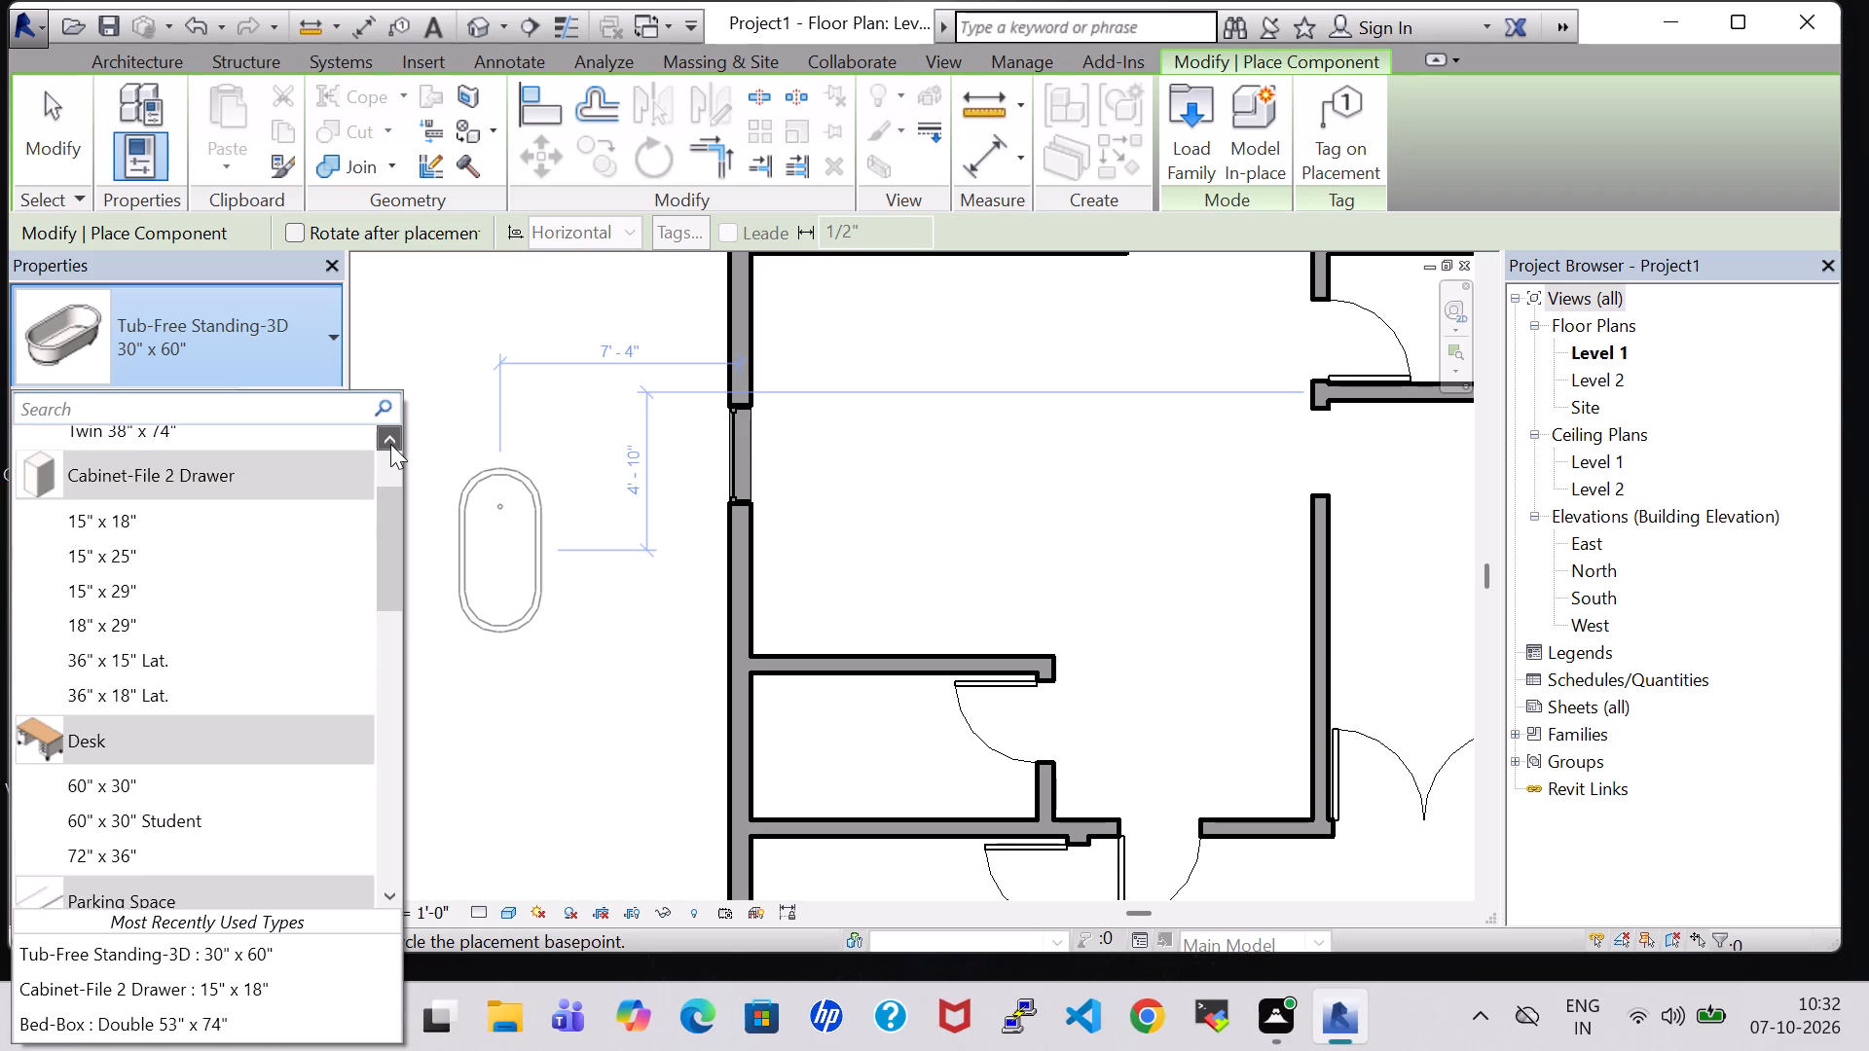
click(262, 319)
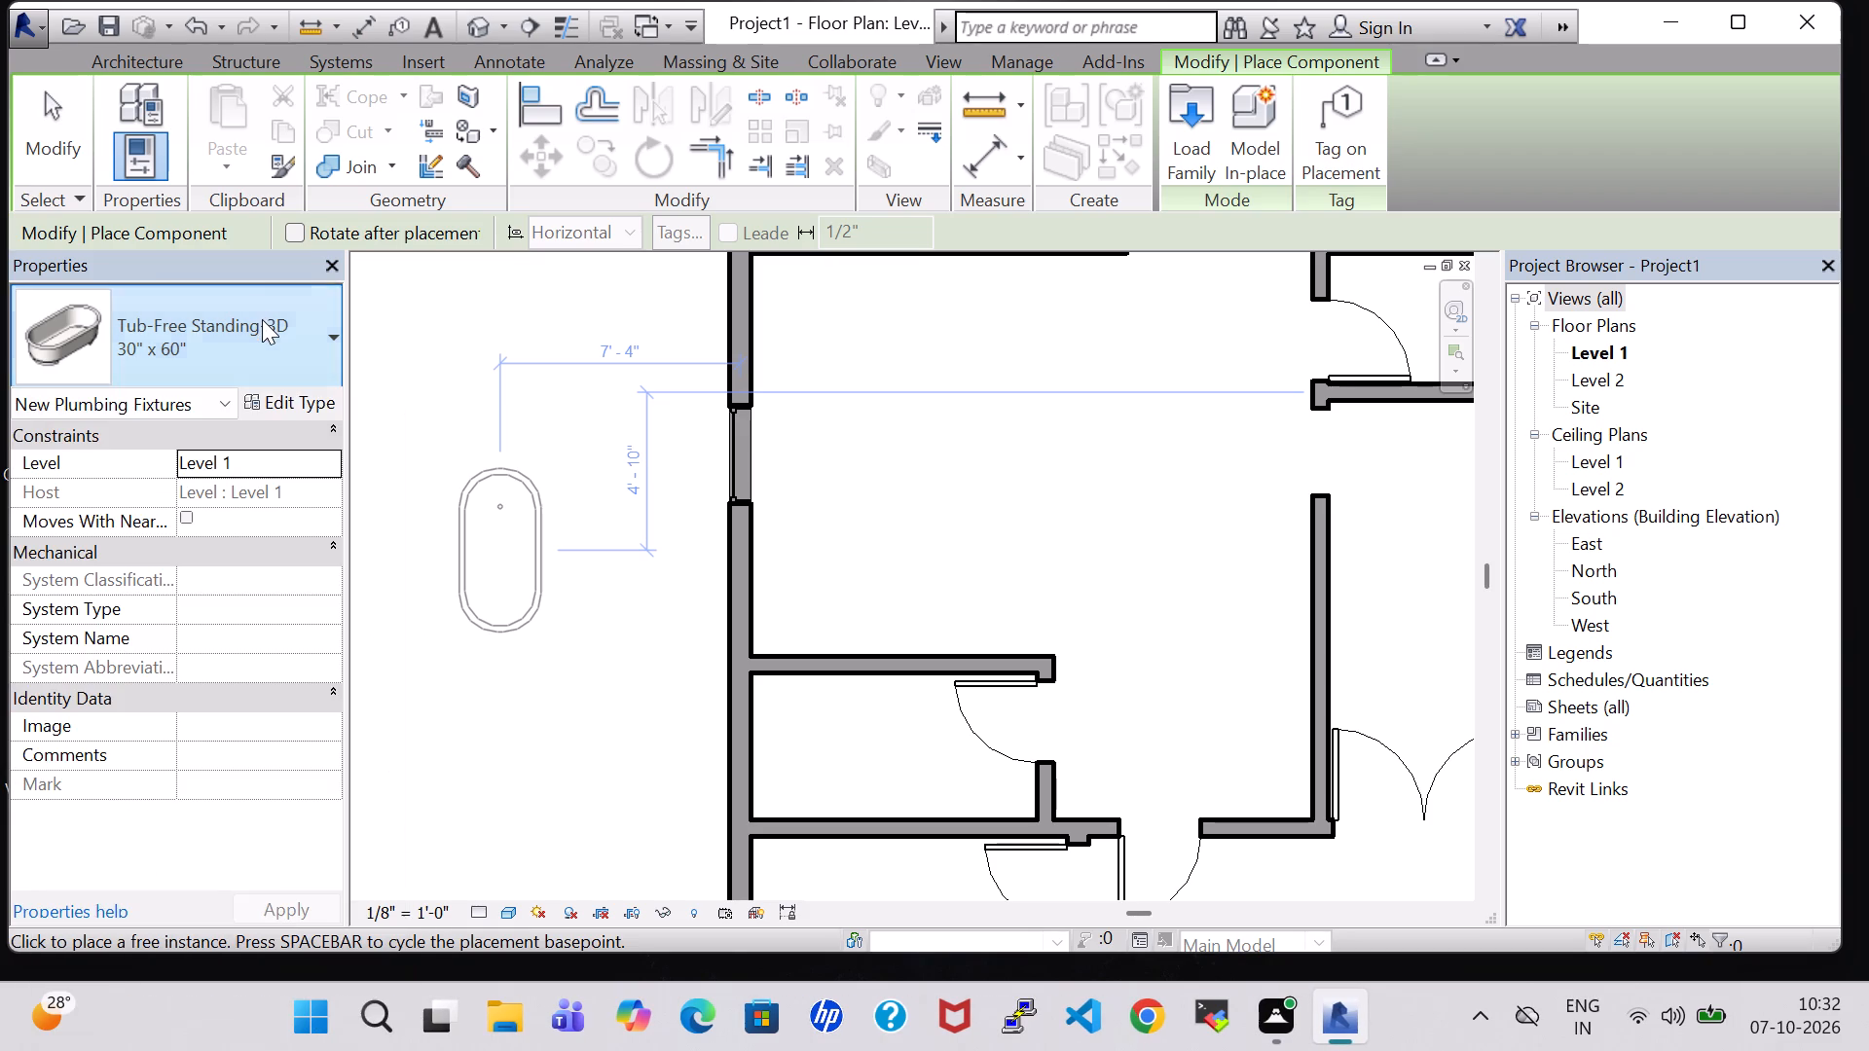
click(281, 400)
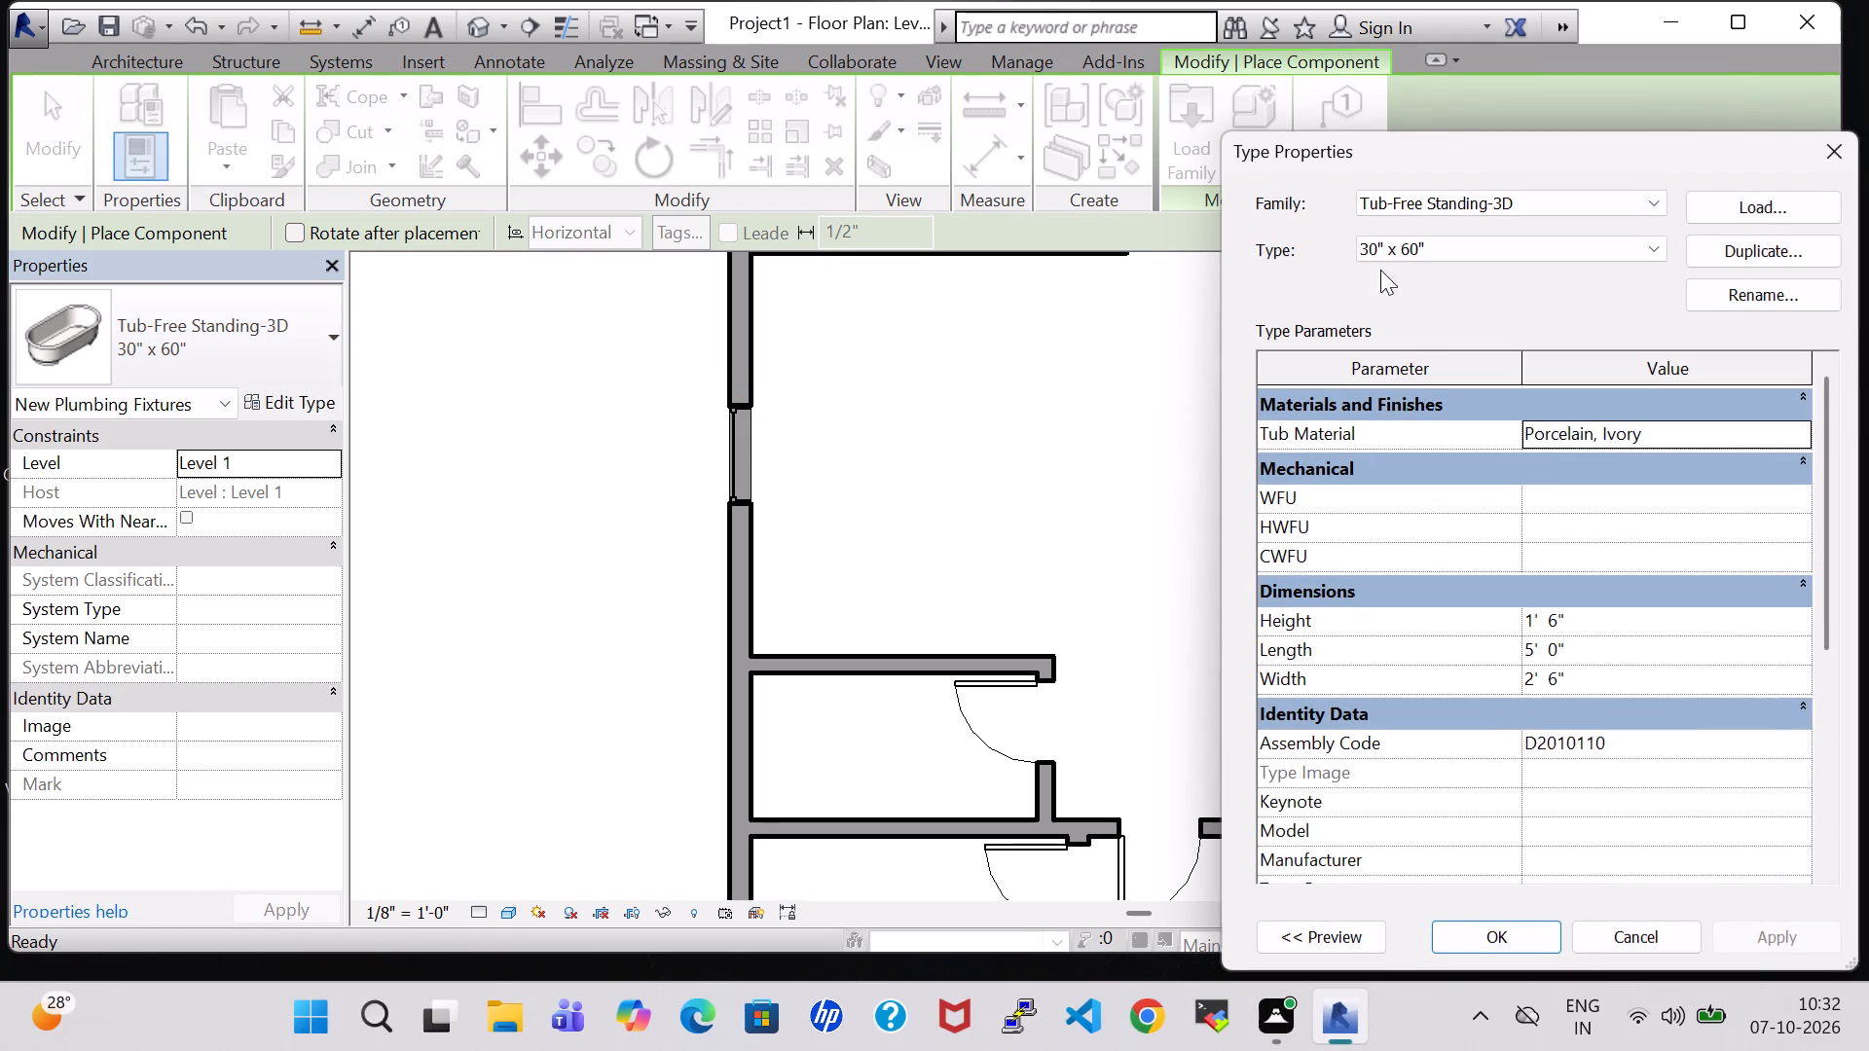
click(1562, 251)
click(1548, 282)
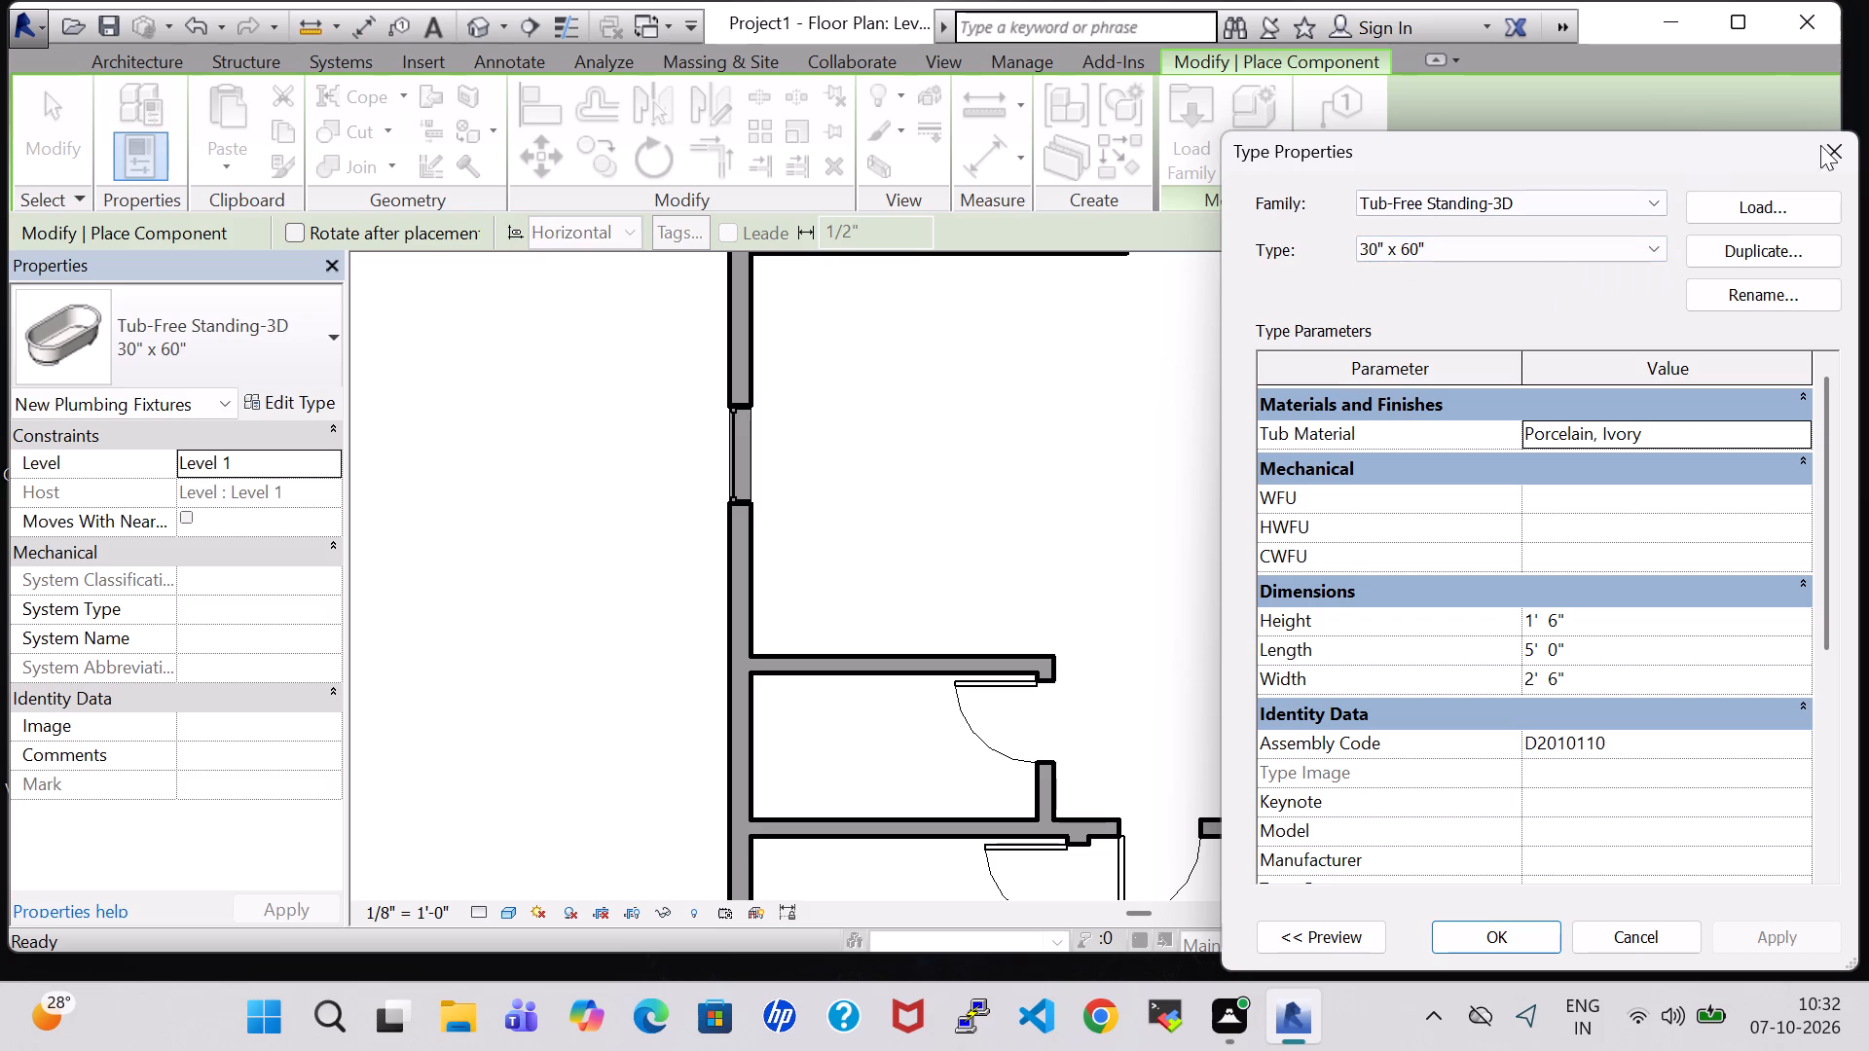
click(1852, 154)
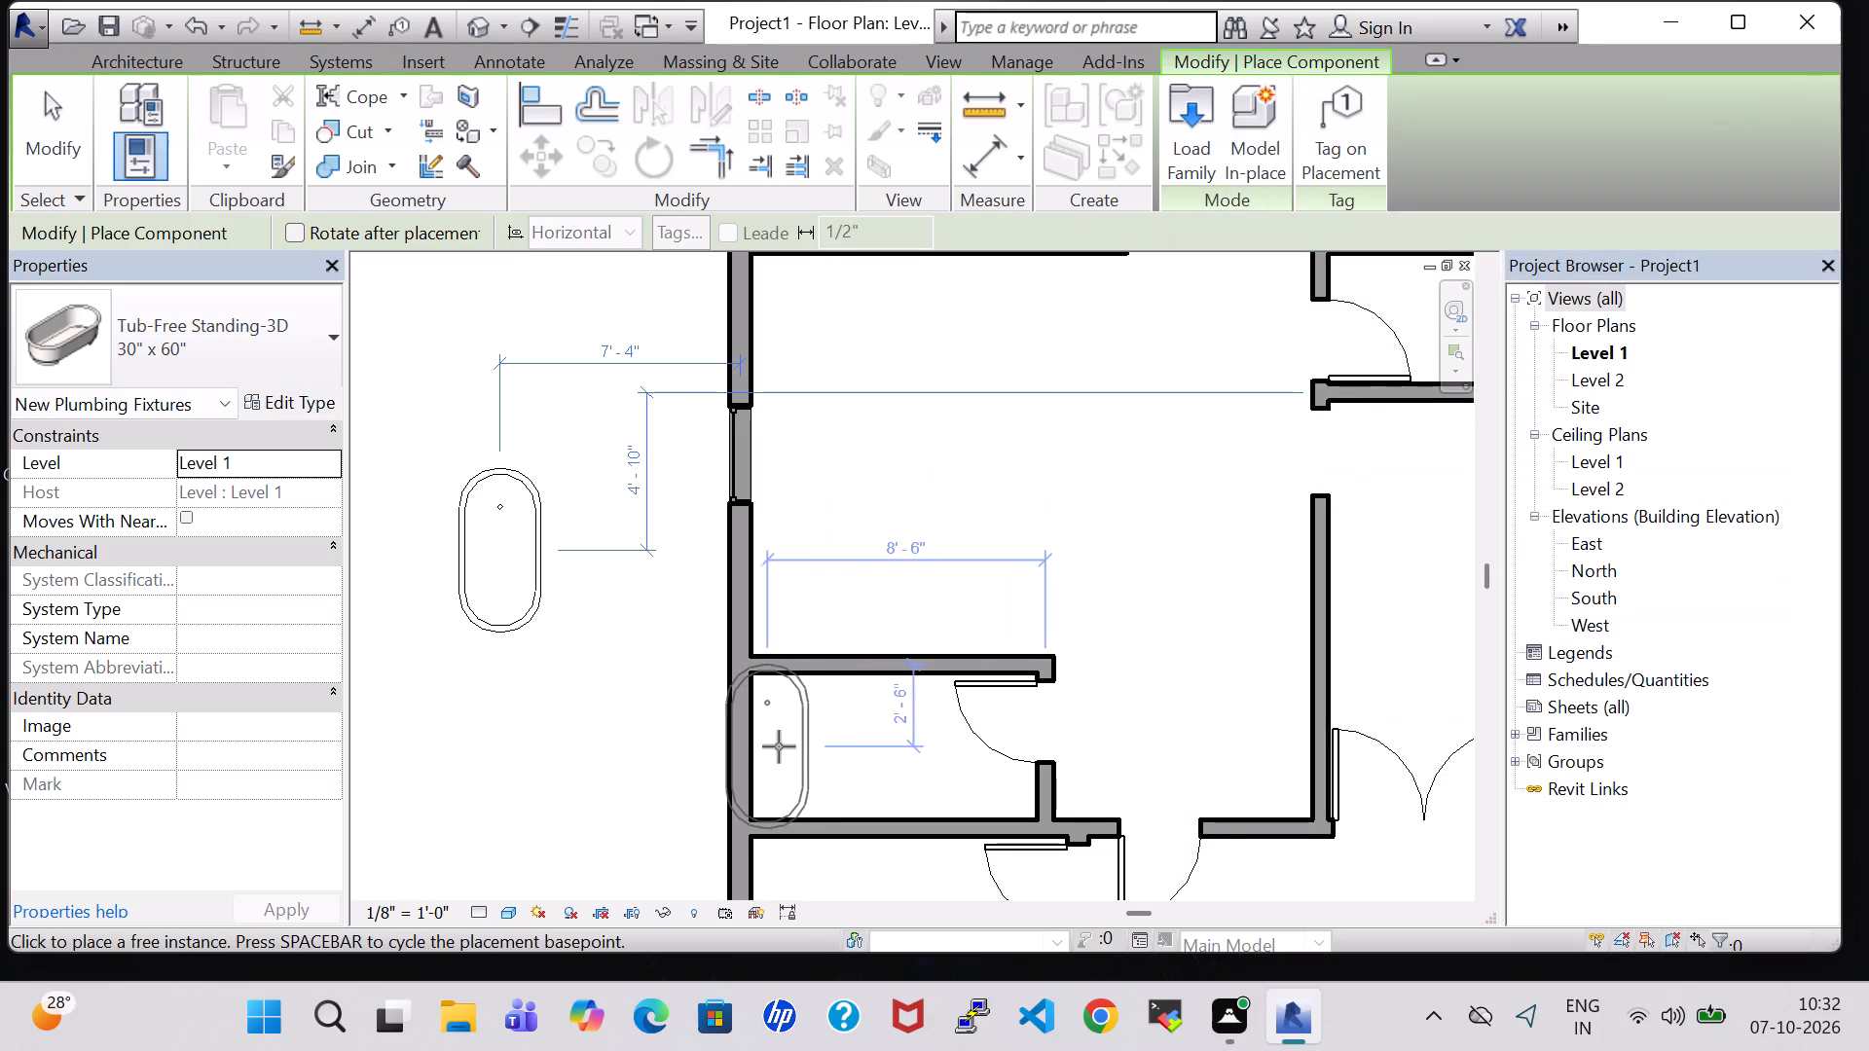
Place a 30" x 60" free-standing tub lengthwise east-west in the small western room, its centre about 2'-11" from the west wall.
key(space)
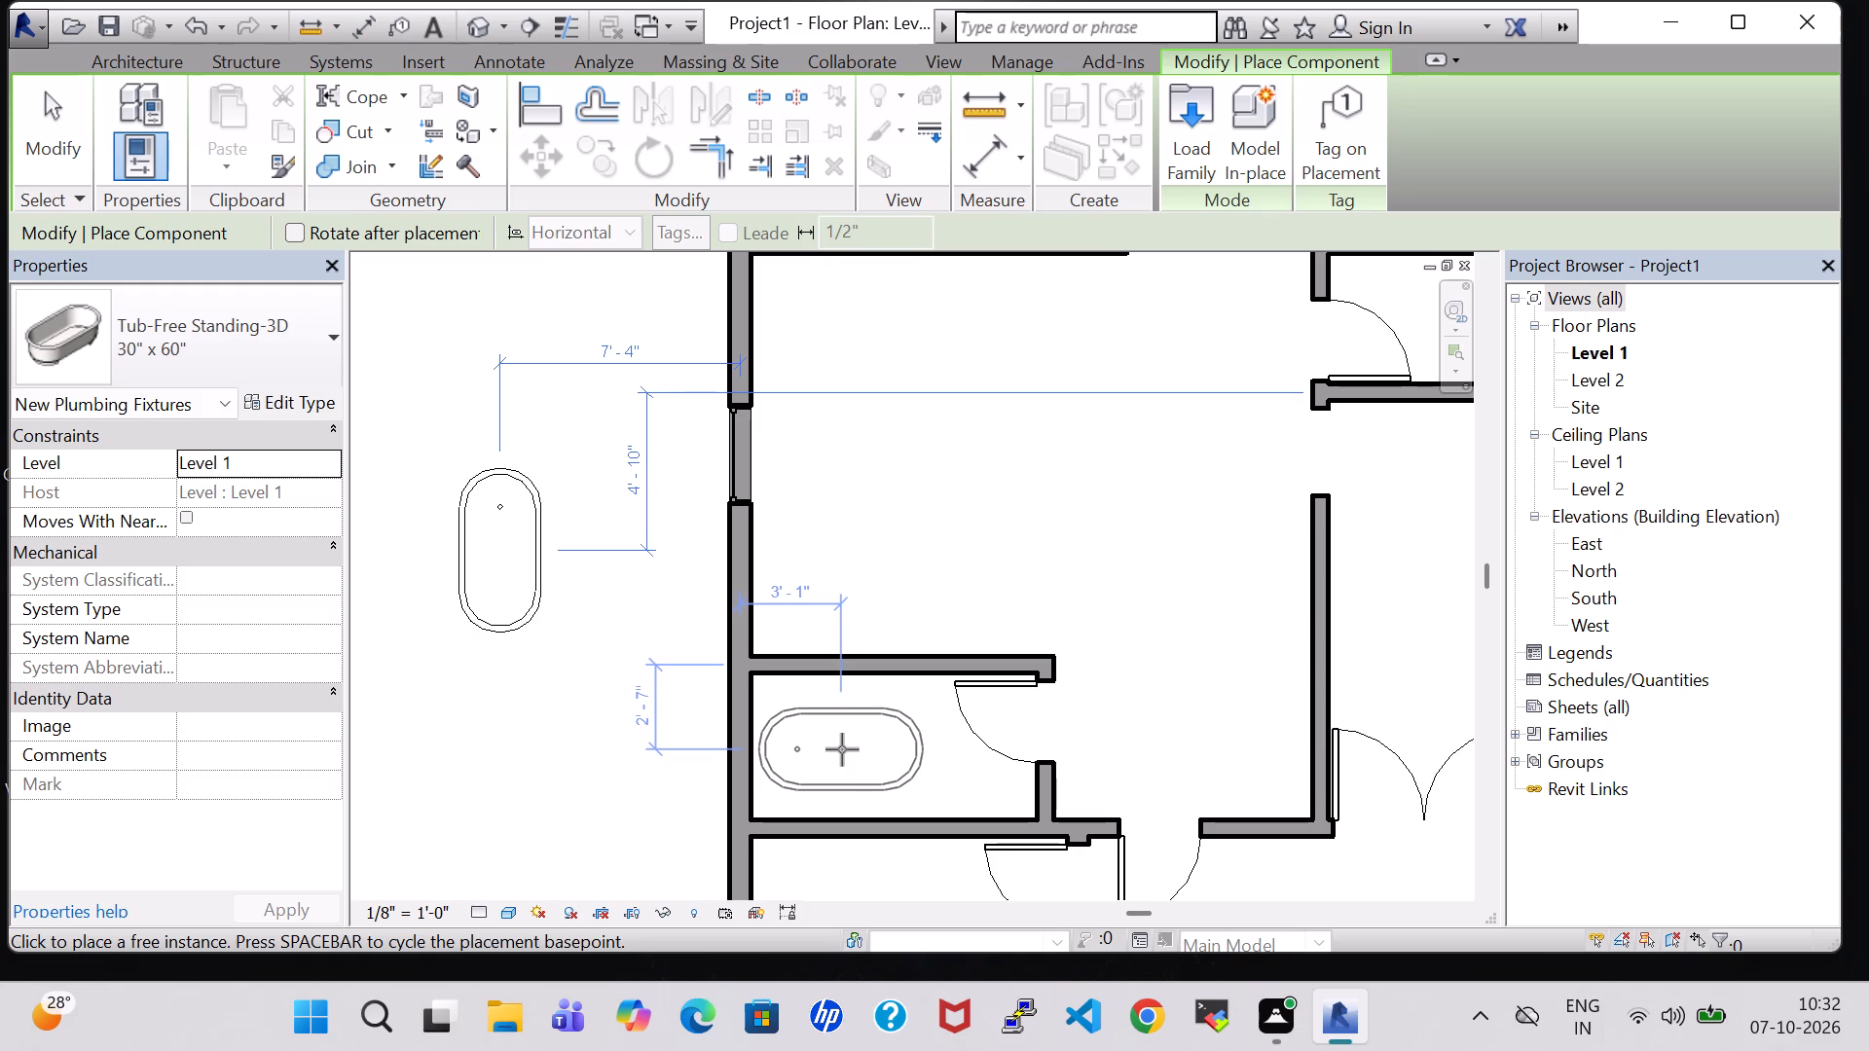
scroll(842, 749, up, 5)
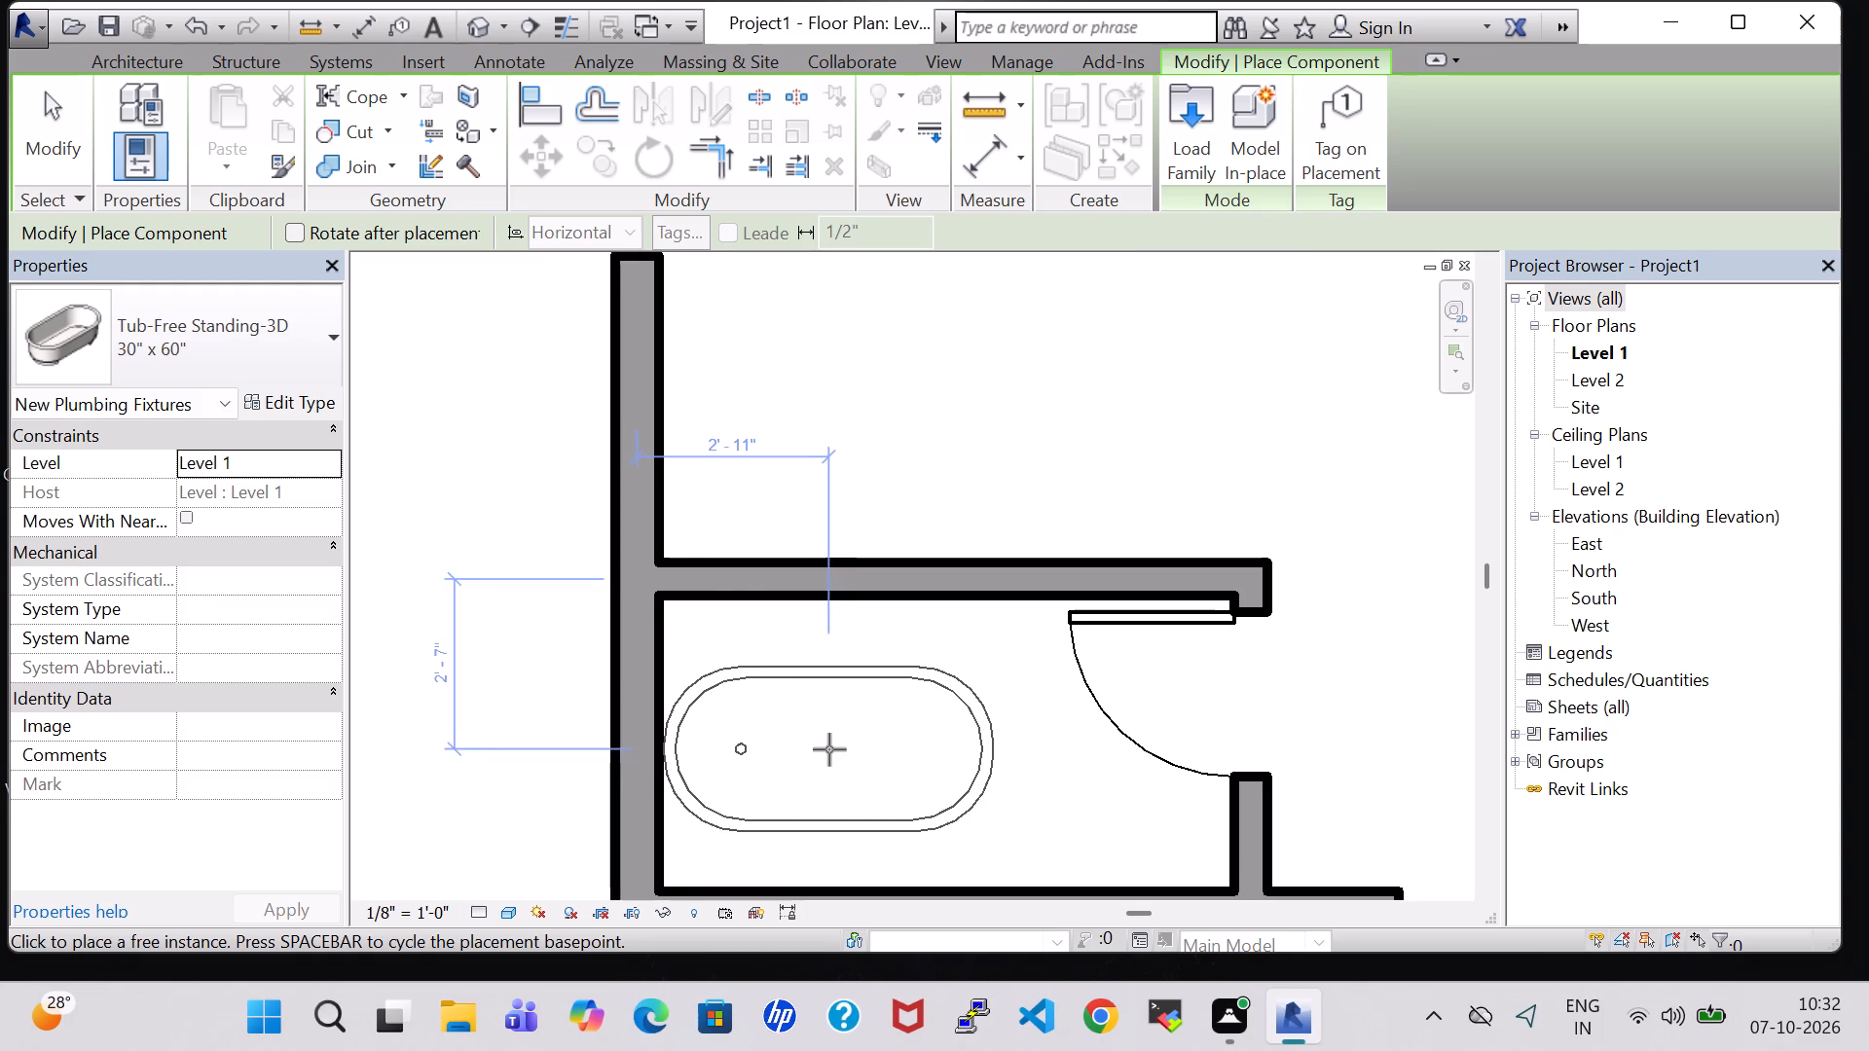
click(829, 749)
key(Escape)
key(Escape)
Load the Toilet-Commercial-Wall-3D family from the US Imperial library's Plumbing, Architectural, Fixtures, Water Closets folder.
scroll(829, 749, down, 2)
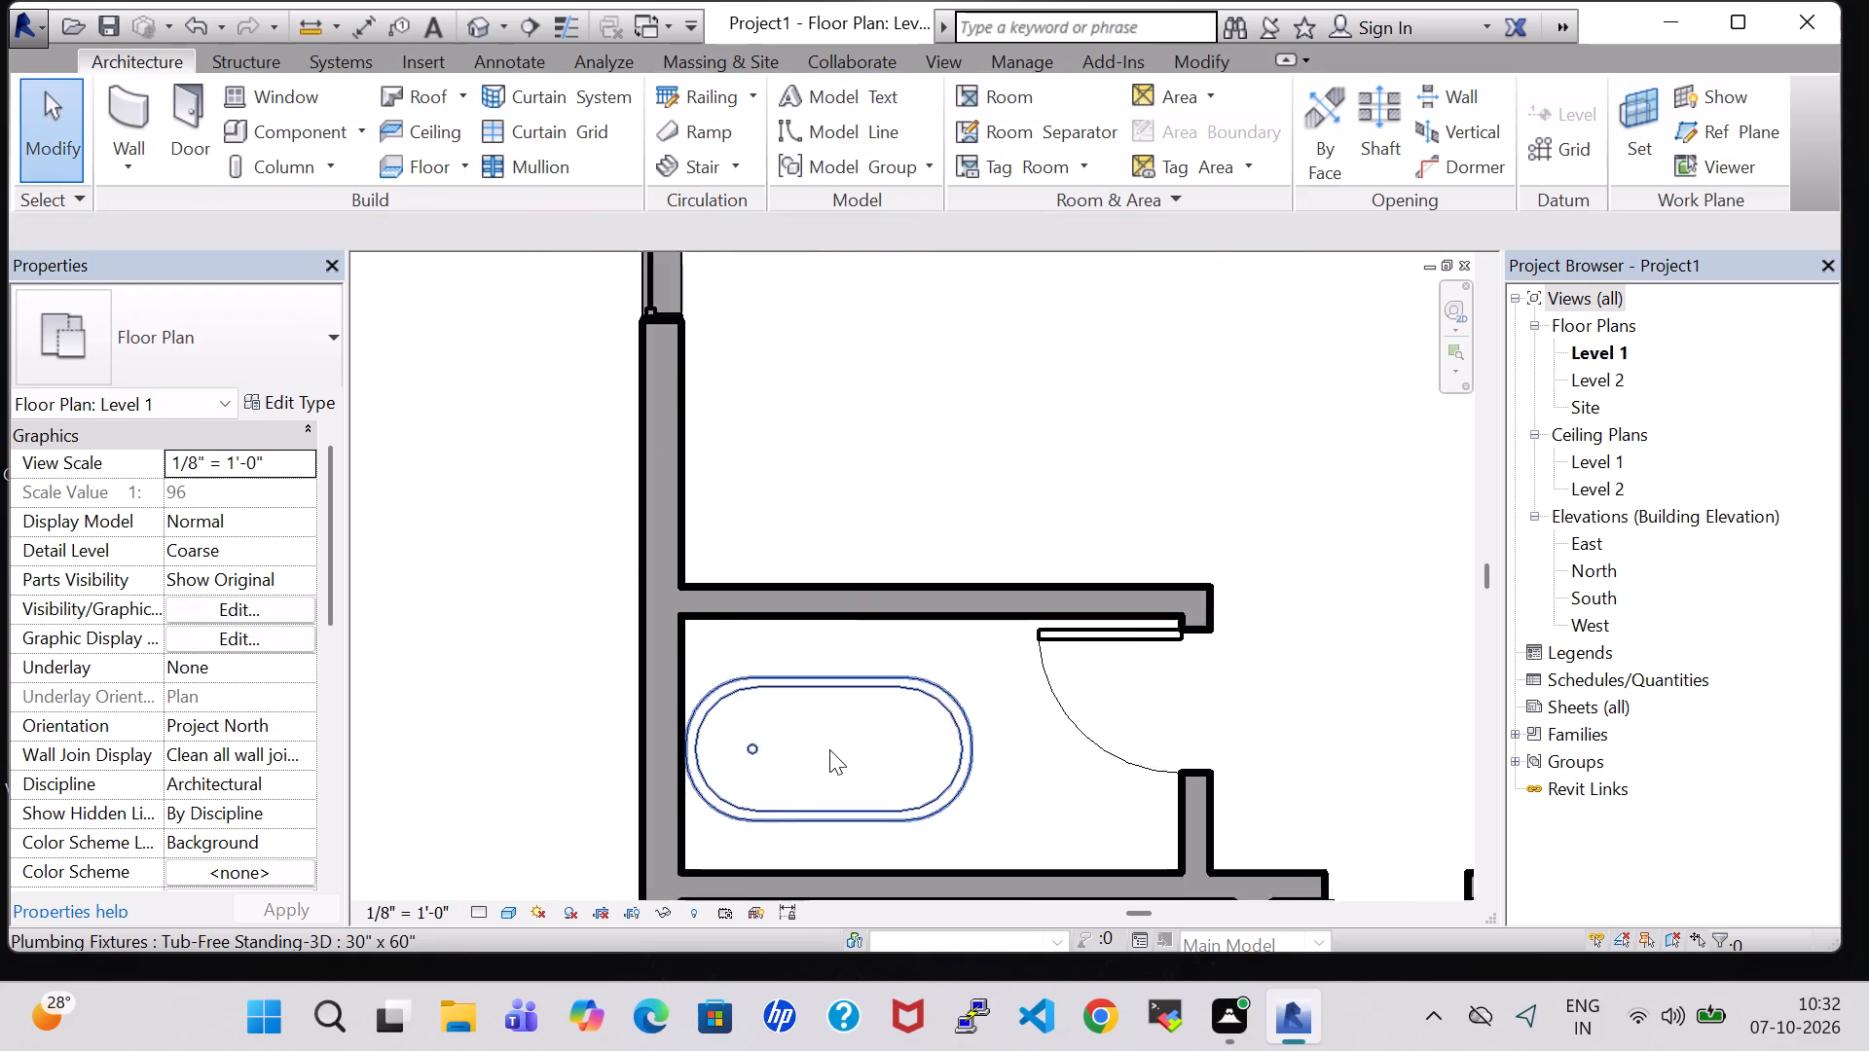
scroll(829, 749, down, 6)
scroll(973, 640, down, 2)
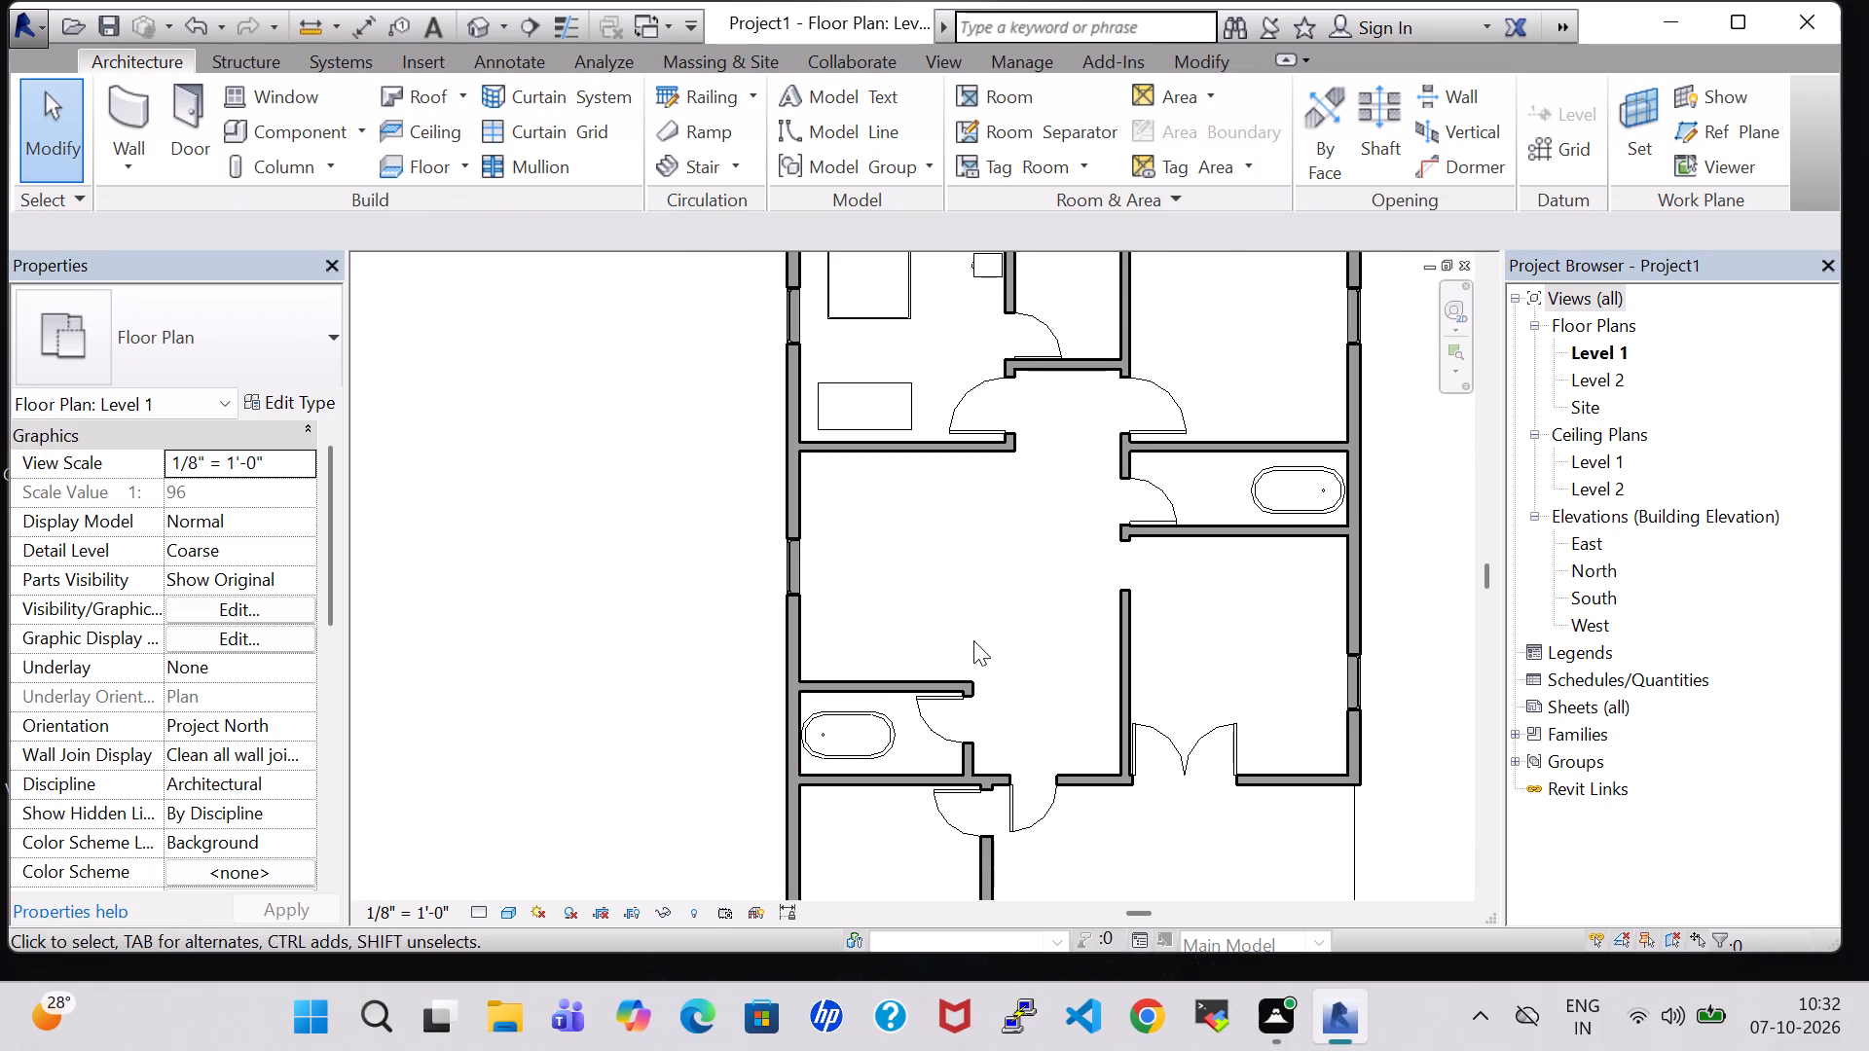
click(283, 129)
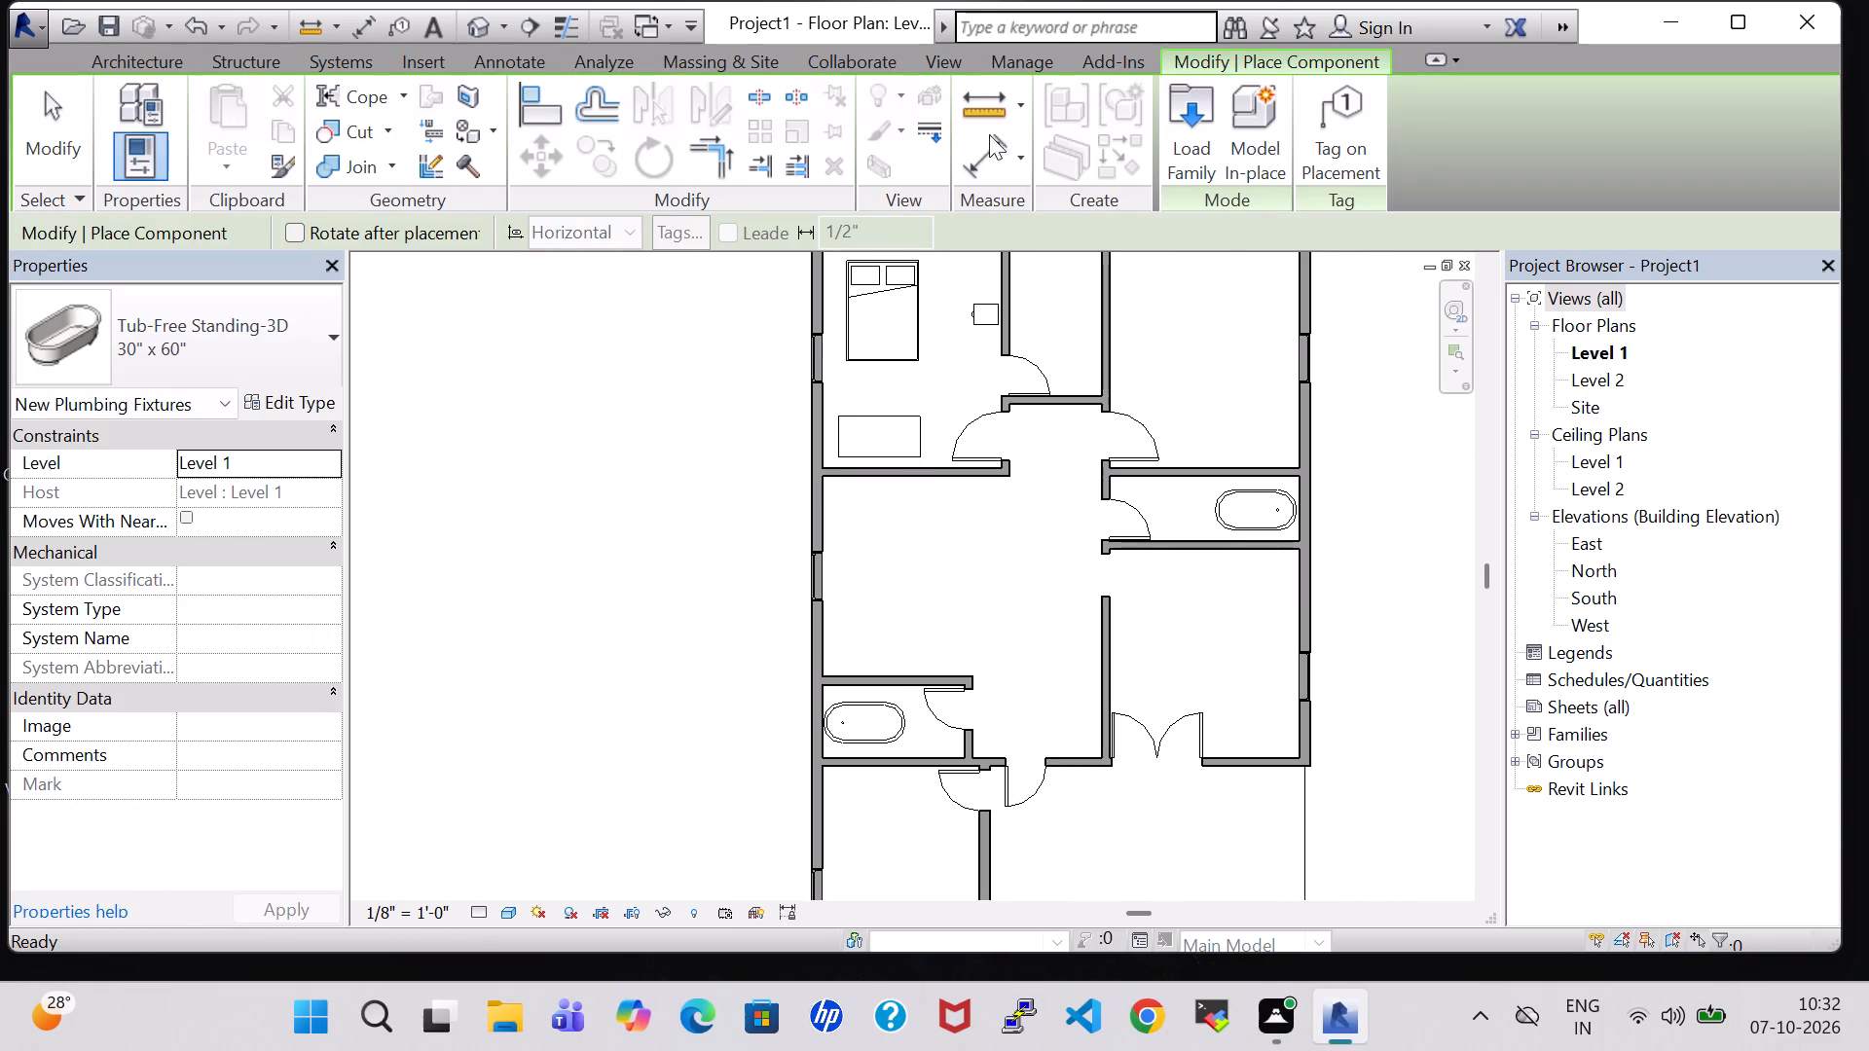
click(1193, 131)
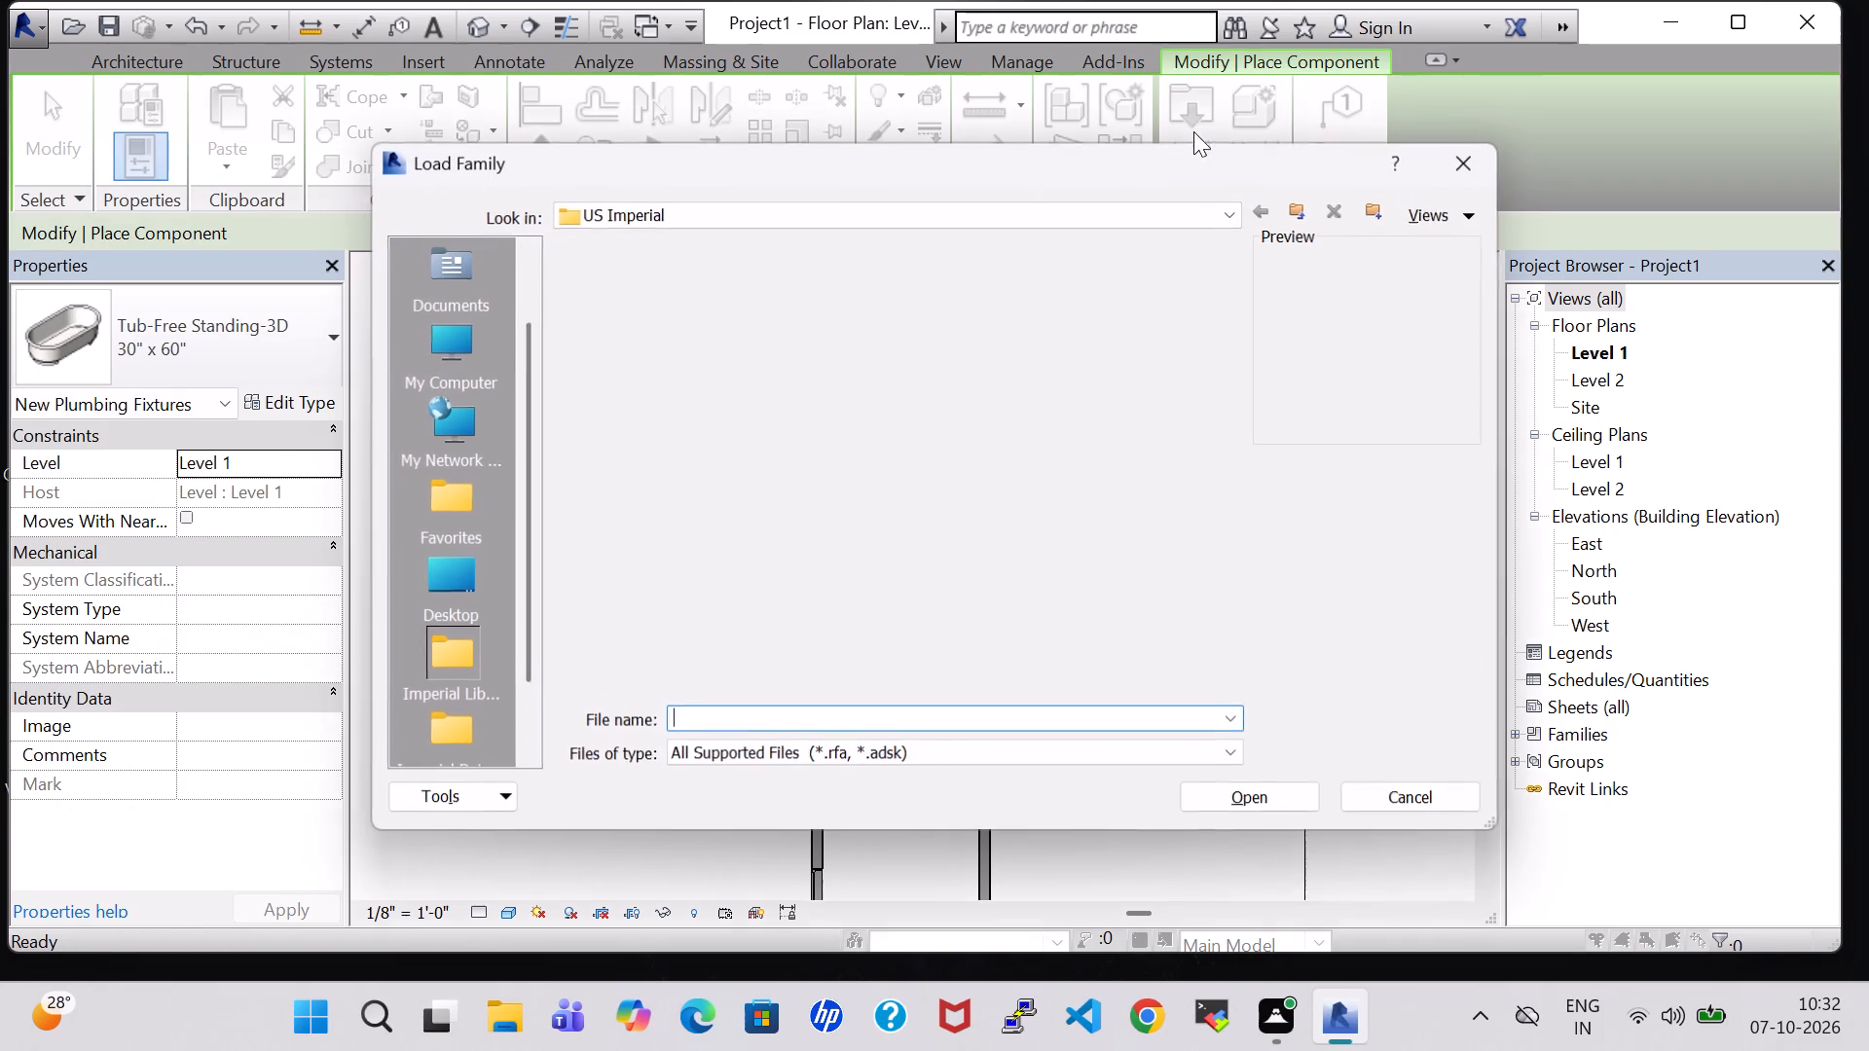
click(1096, 514)
text(PL)
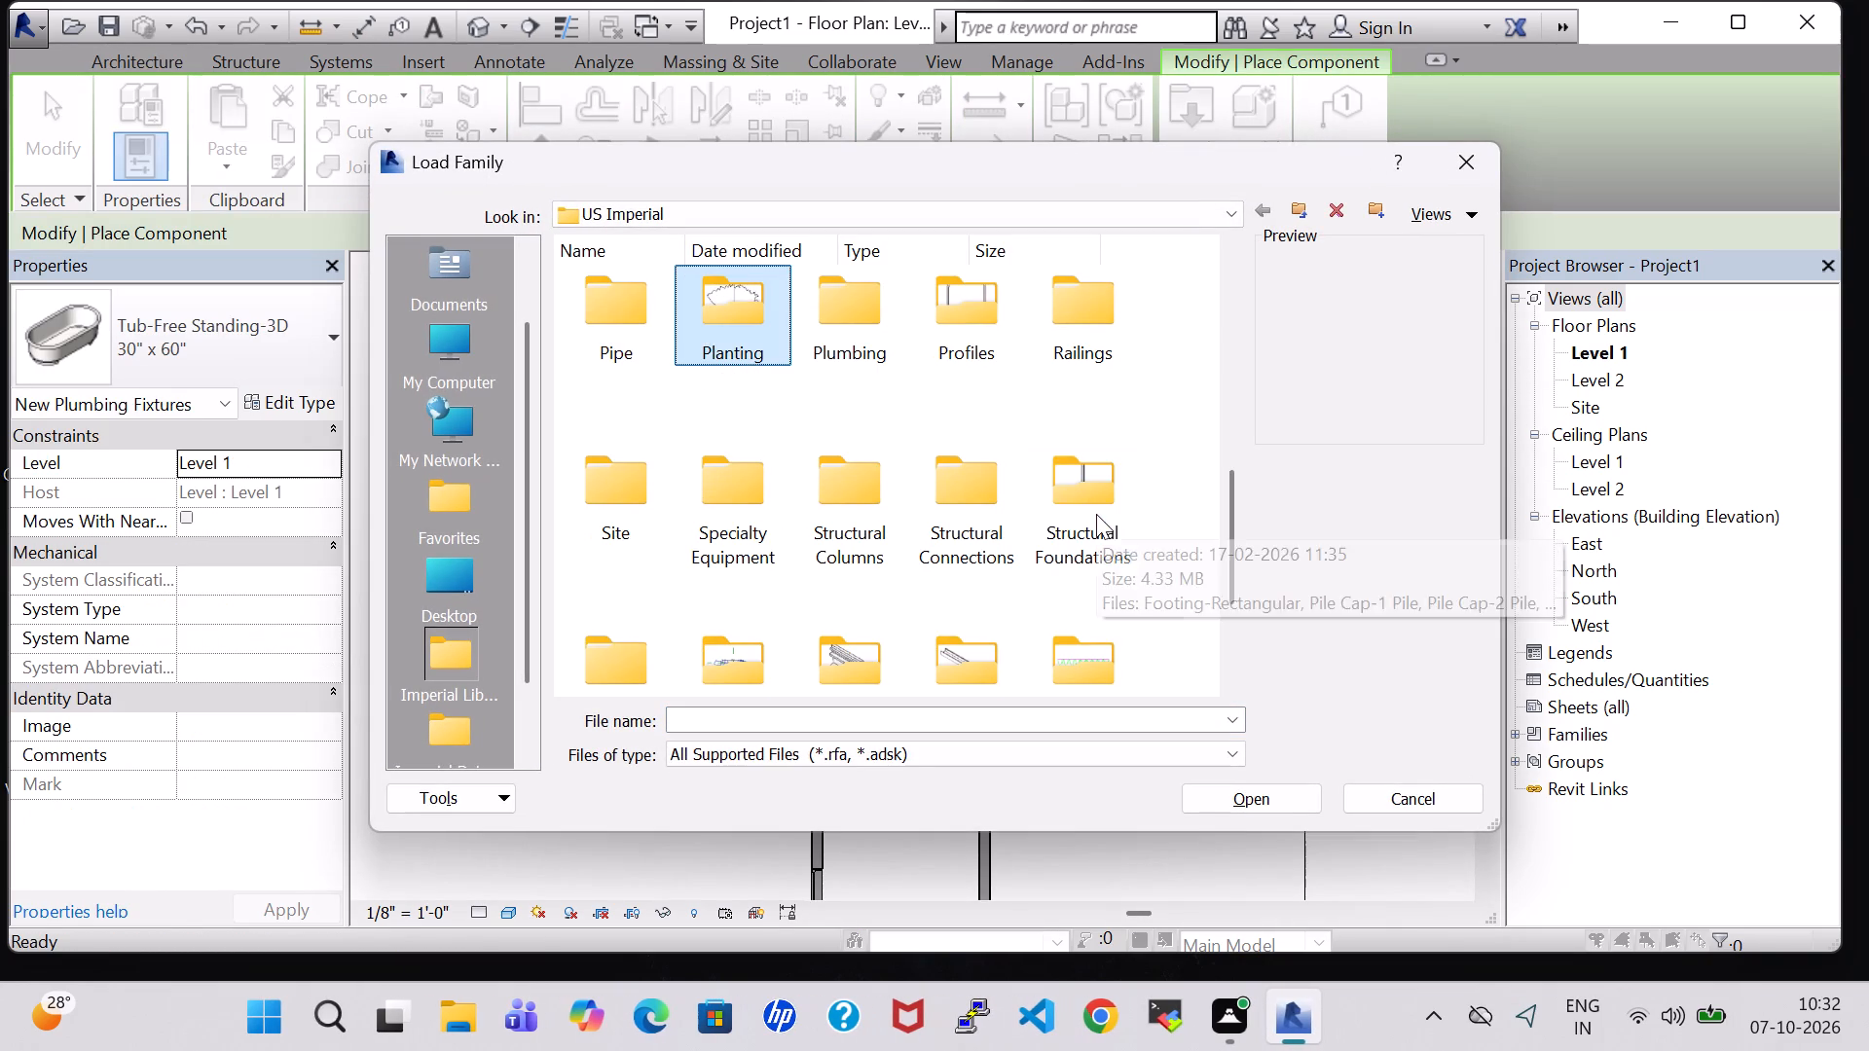
double_click(887, 330)
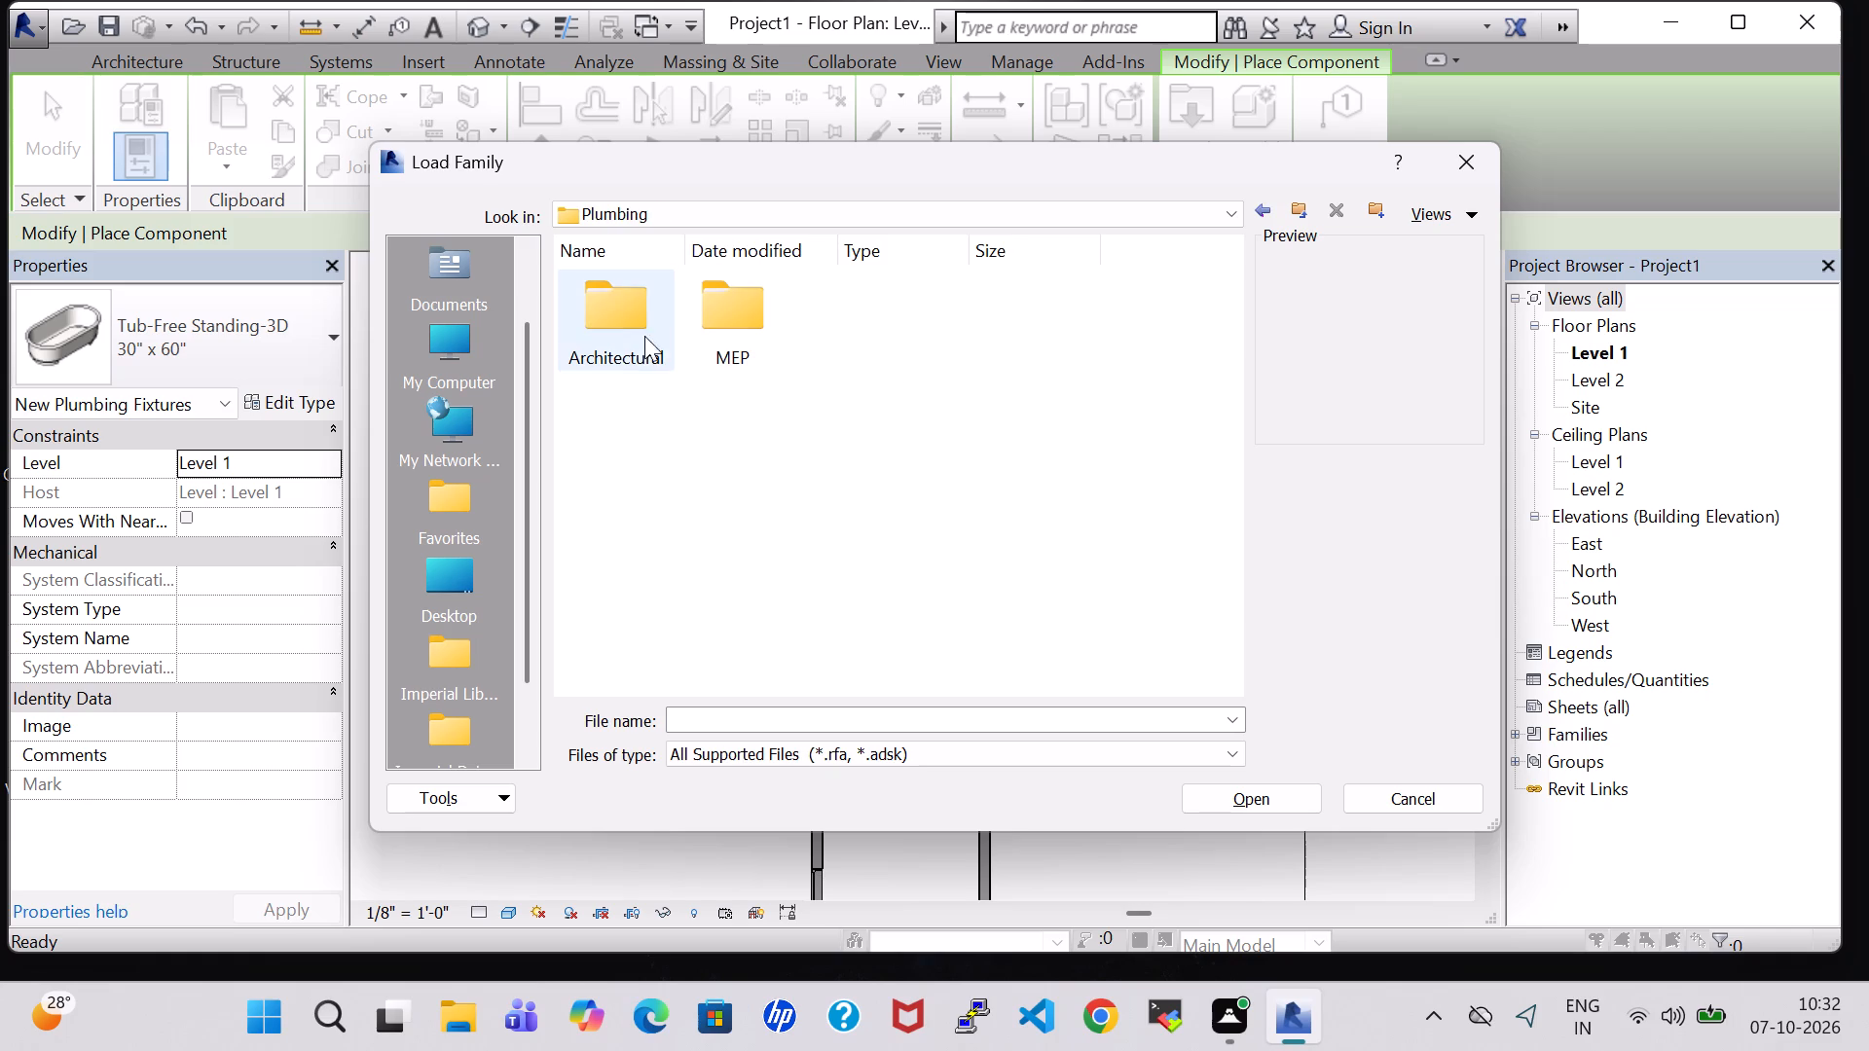
double_click(623, 332)
double_click(745, 311)
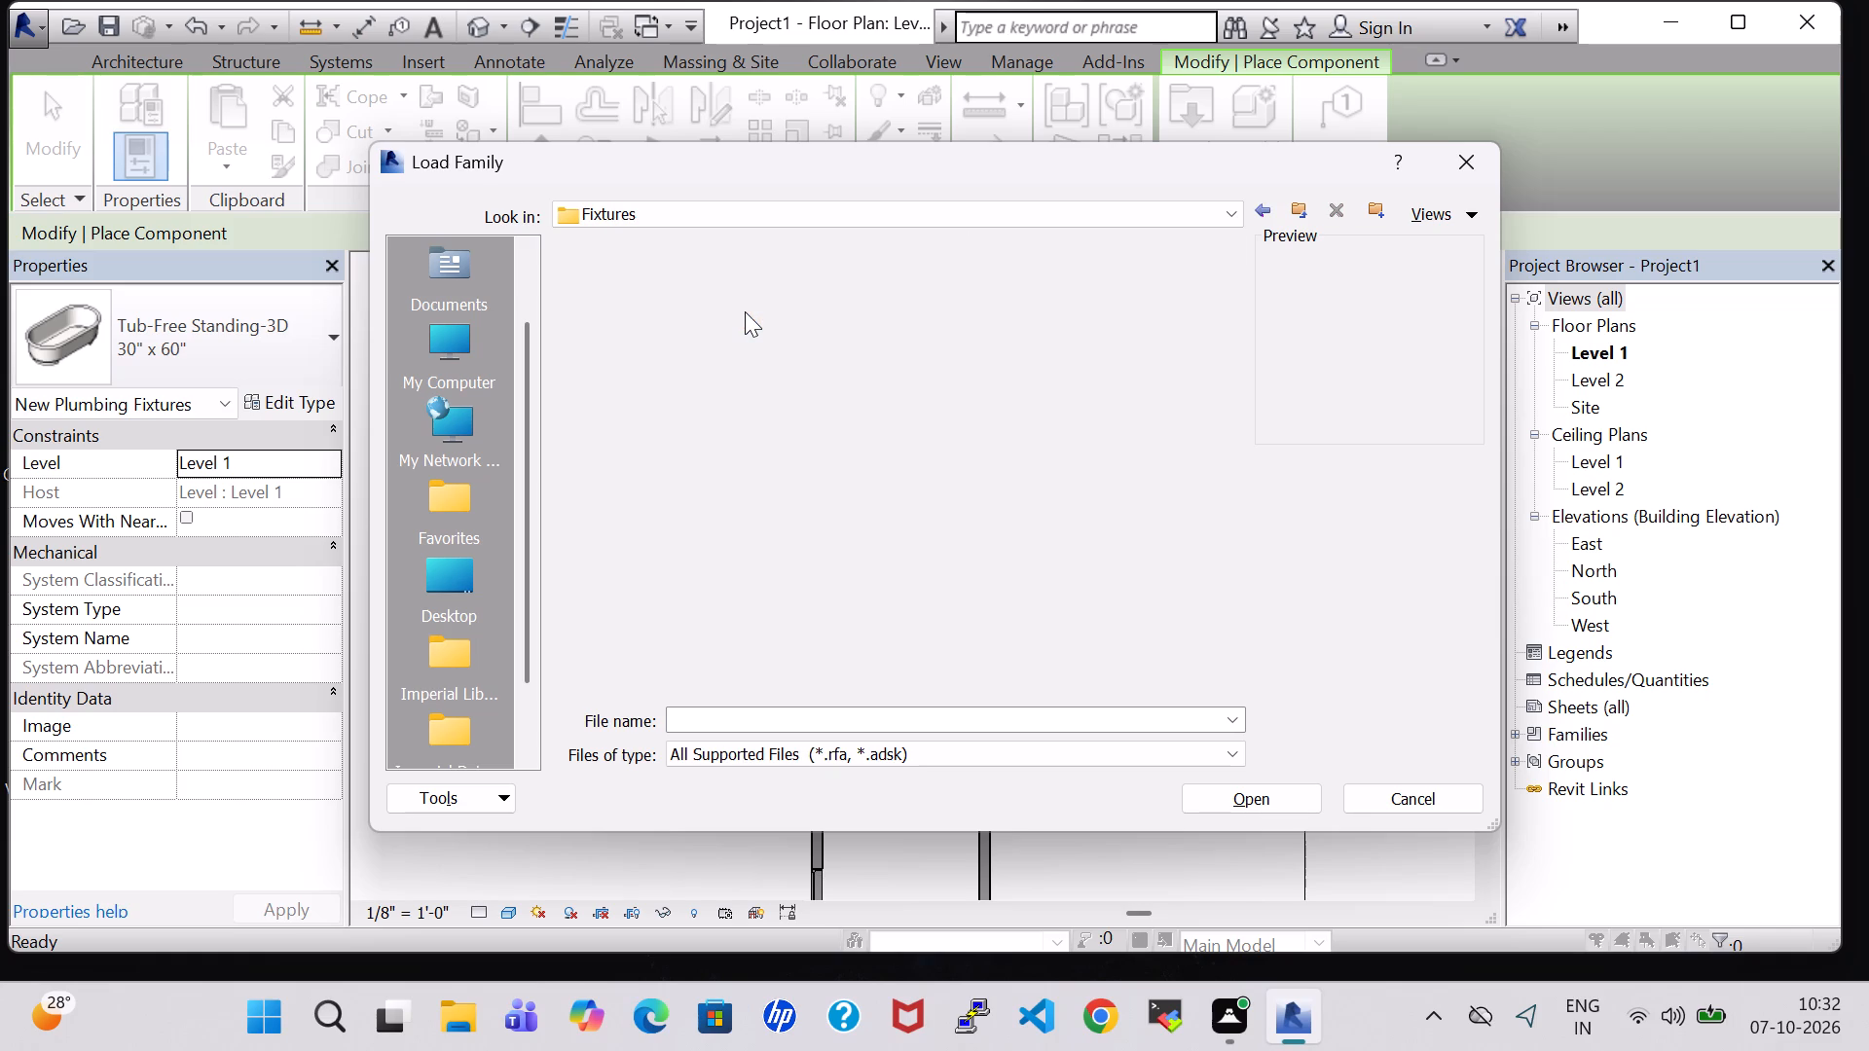
double_click(1113, 355)
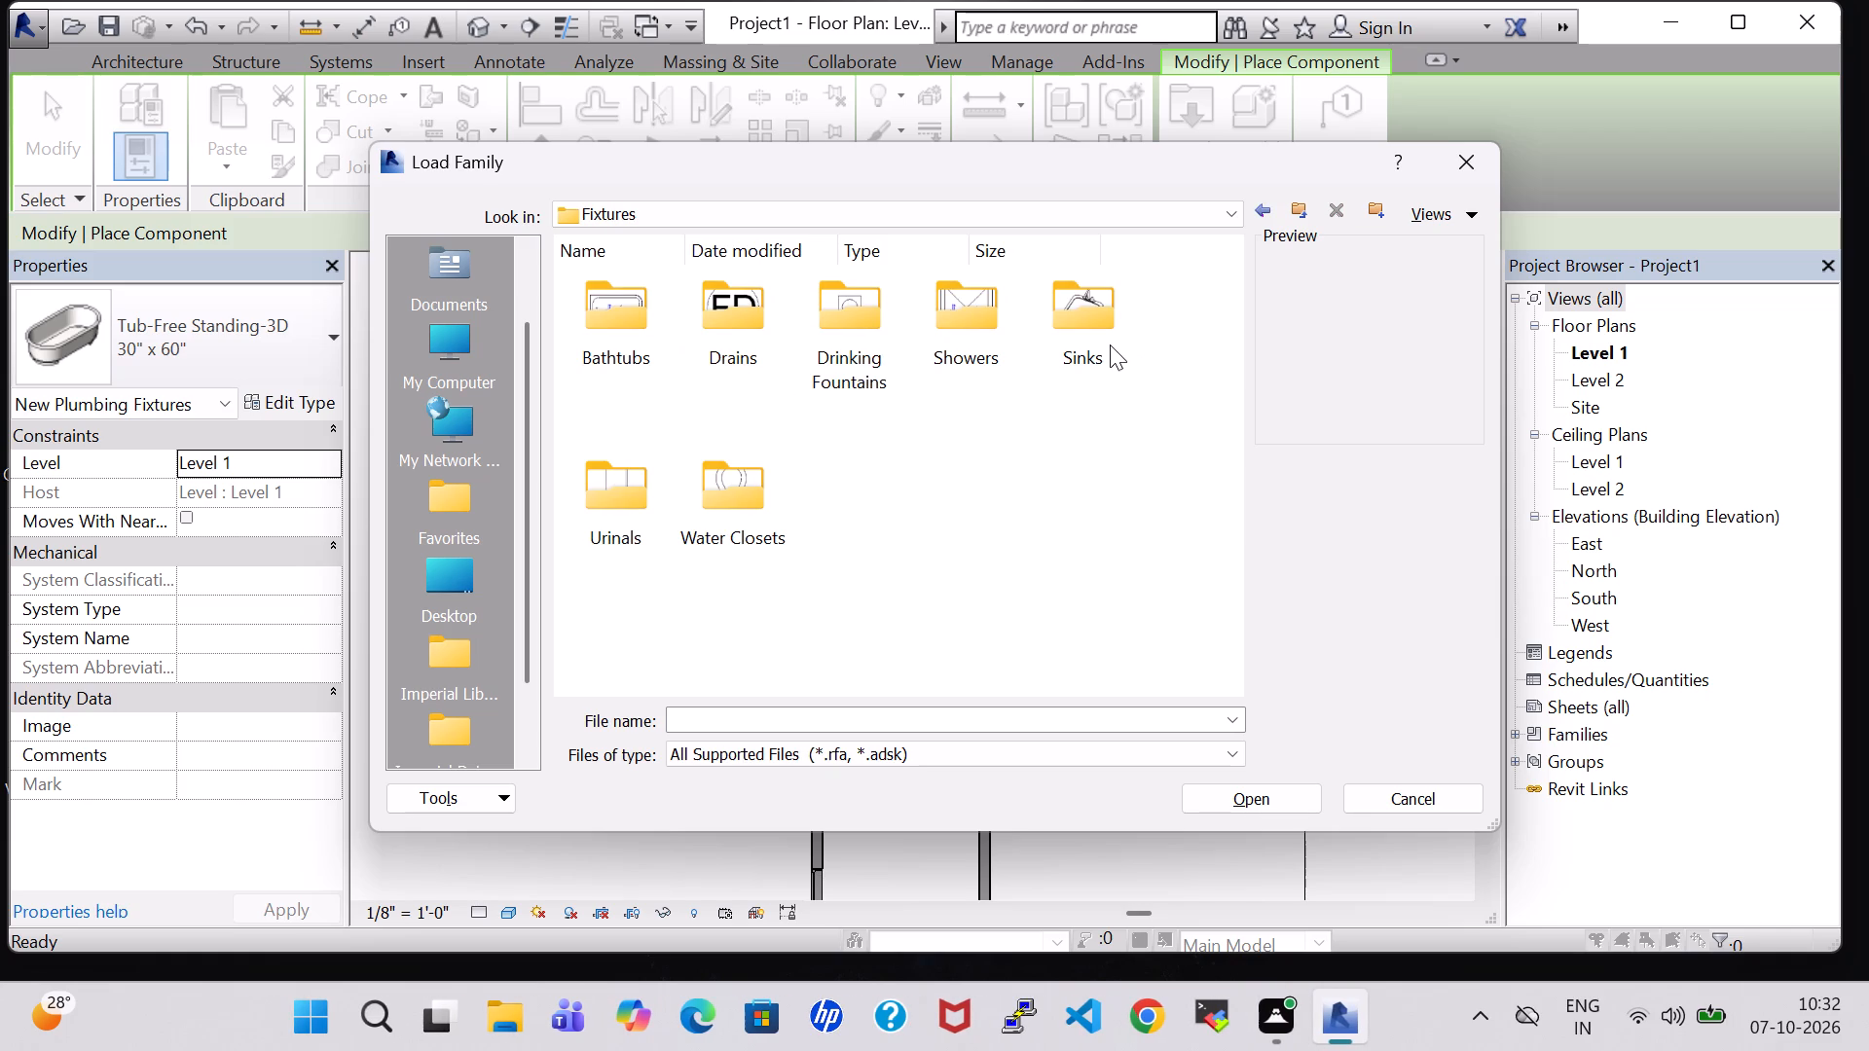
double_click(688, 493)
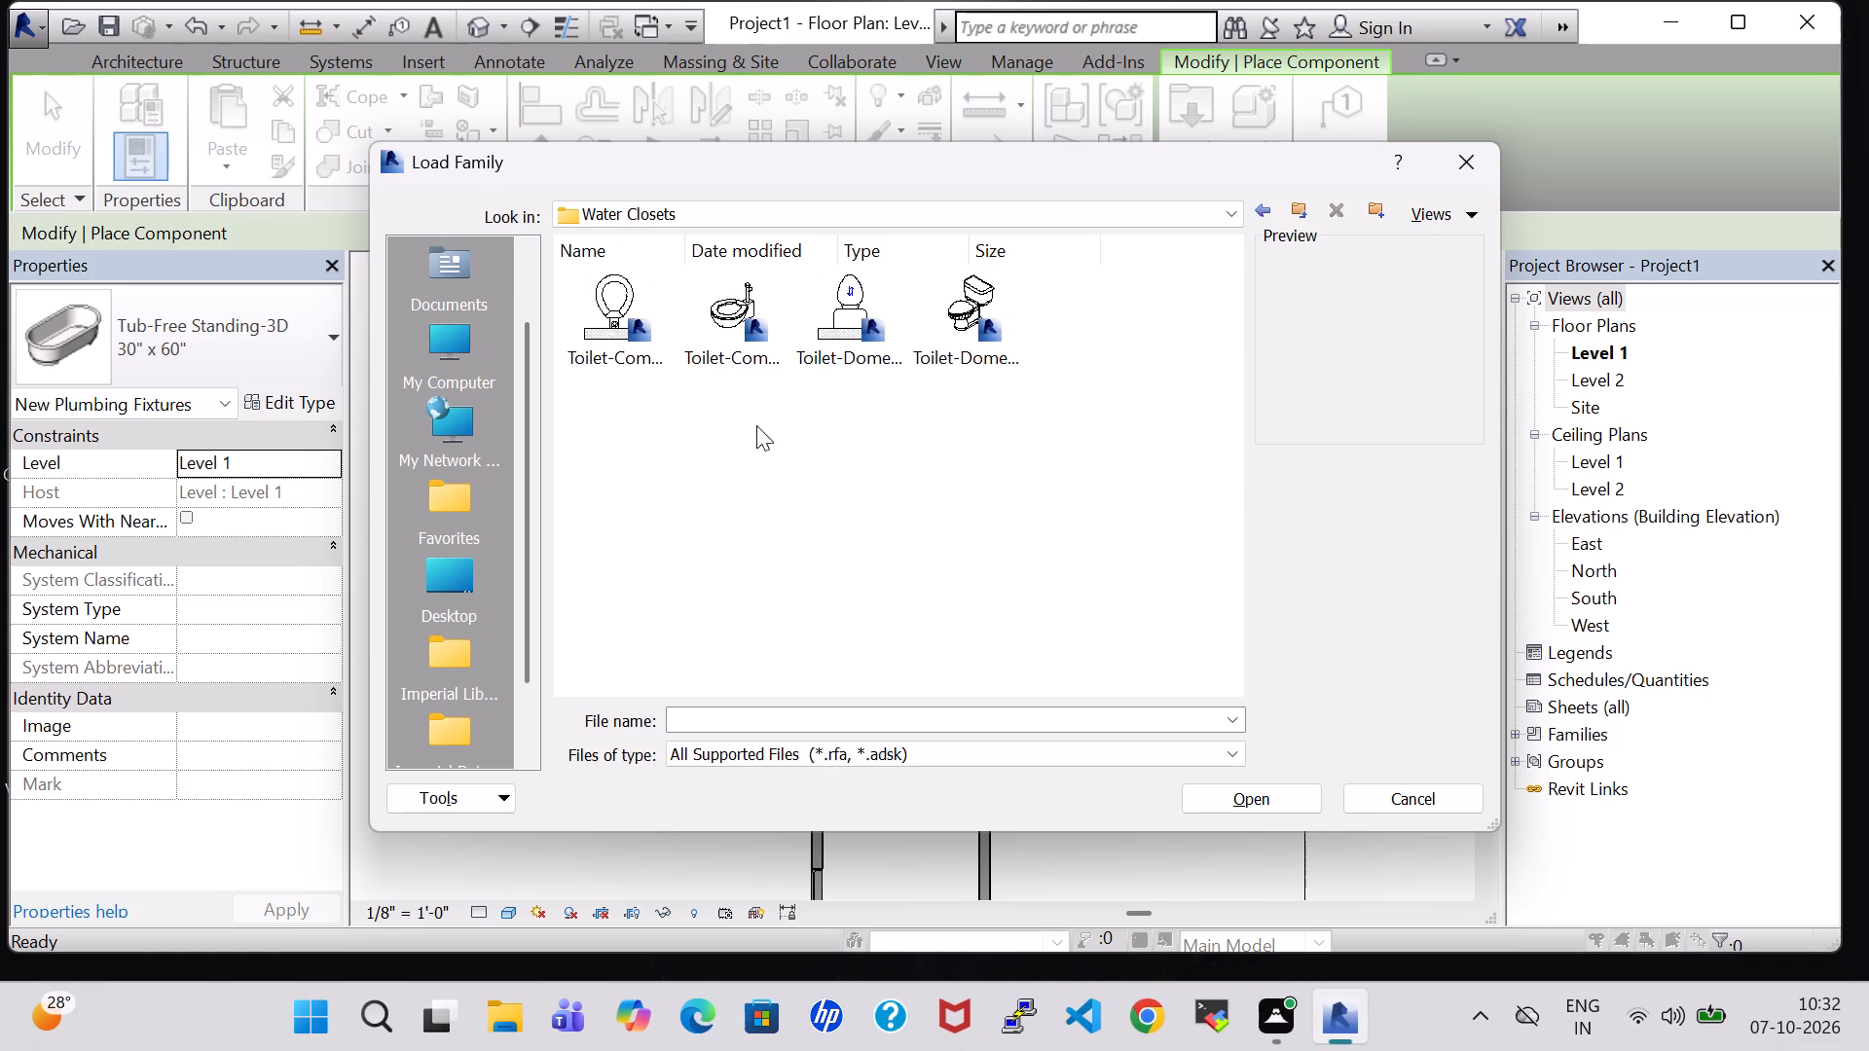
click(731, 313)
click(1243, 791)
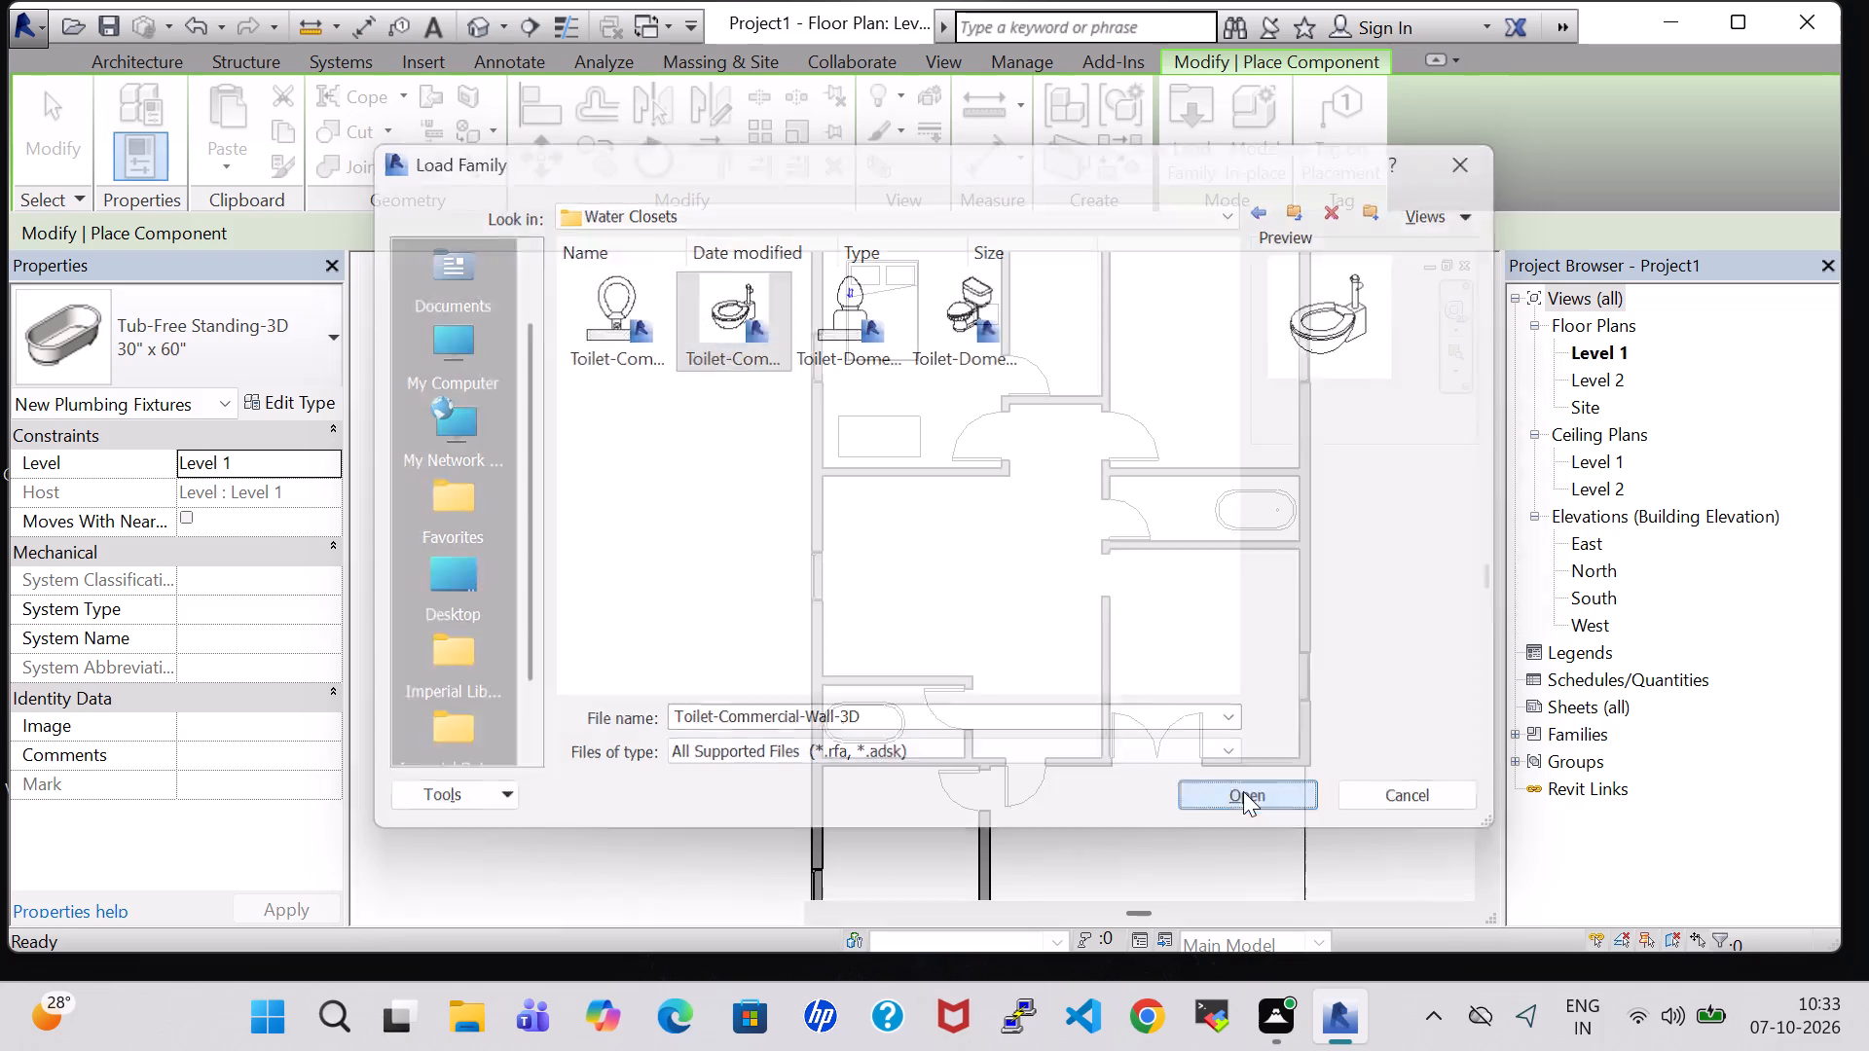
Place a 15" Seat Height wall toilet on the small western bathroom's south wall, east of the tub, about 6'-5" from the west wall.
scroll(922, 752, up, 7)
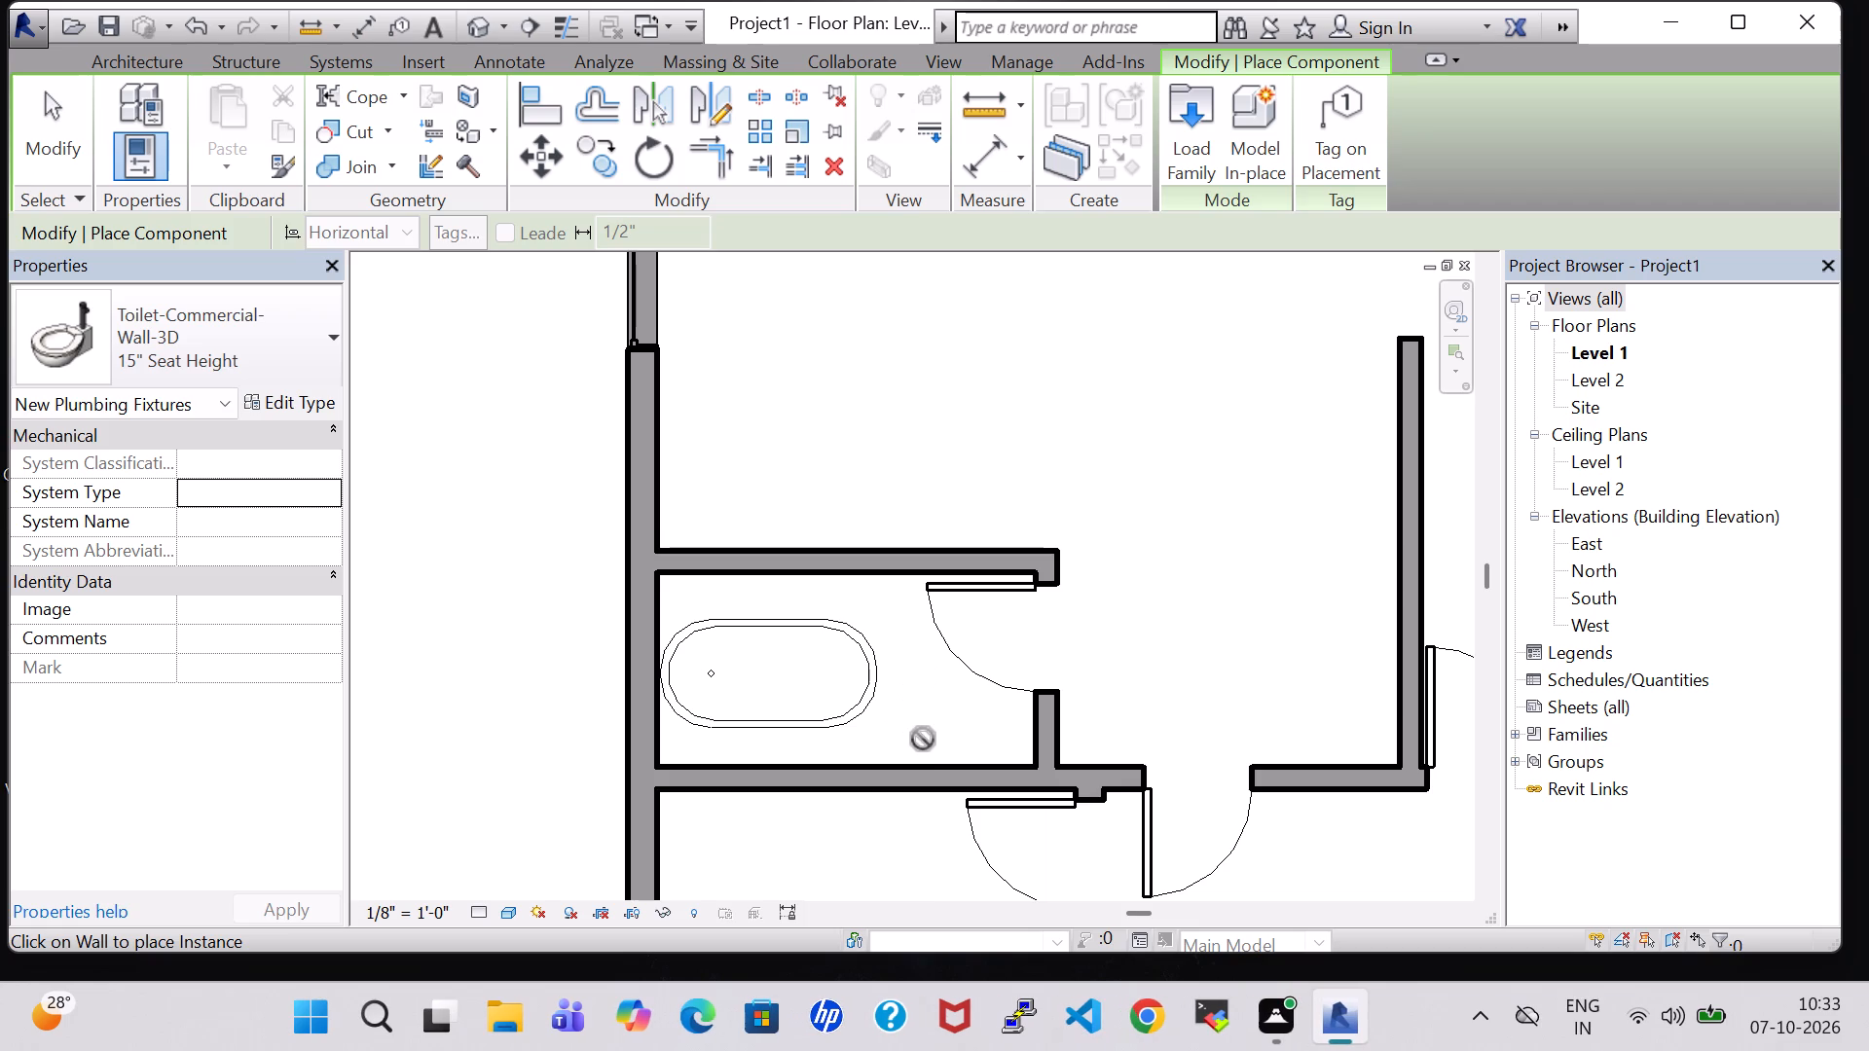
click(922, 765)
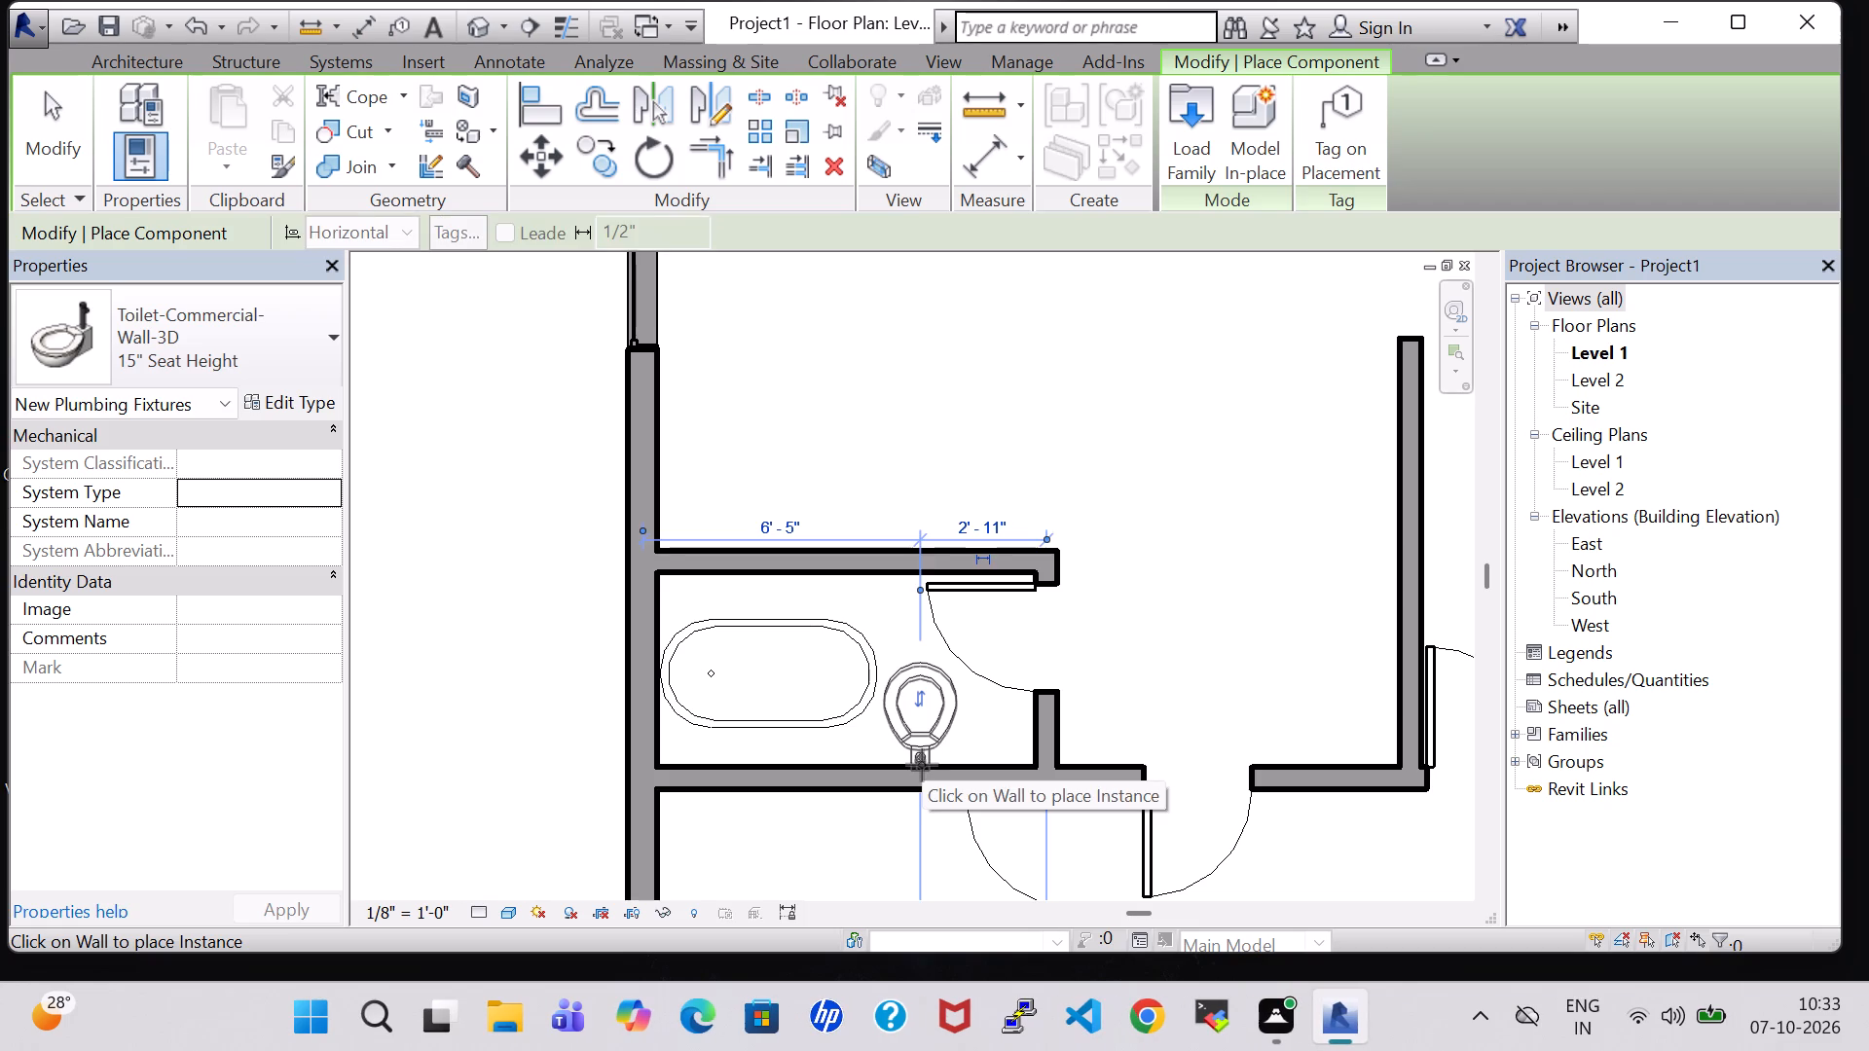
Place a 15" Seat Height wall toilet on the north wall of the eastern bathroom, just west of its tub.
scroll(1090, 652, down, 5)
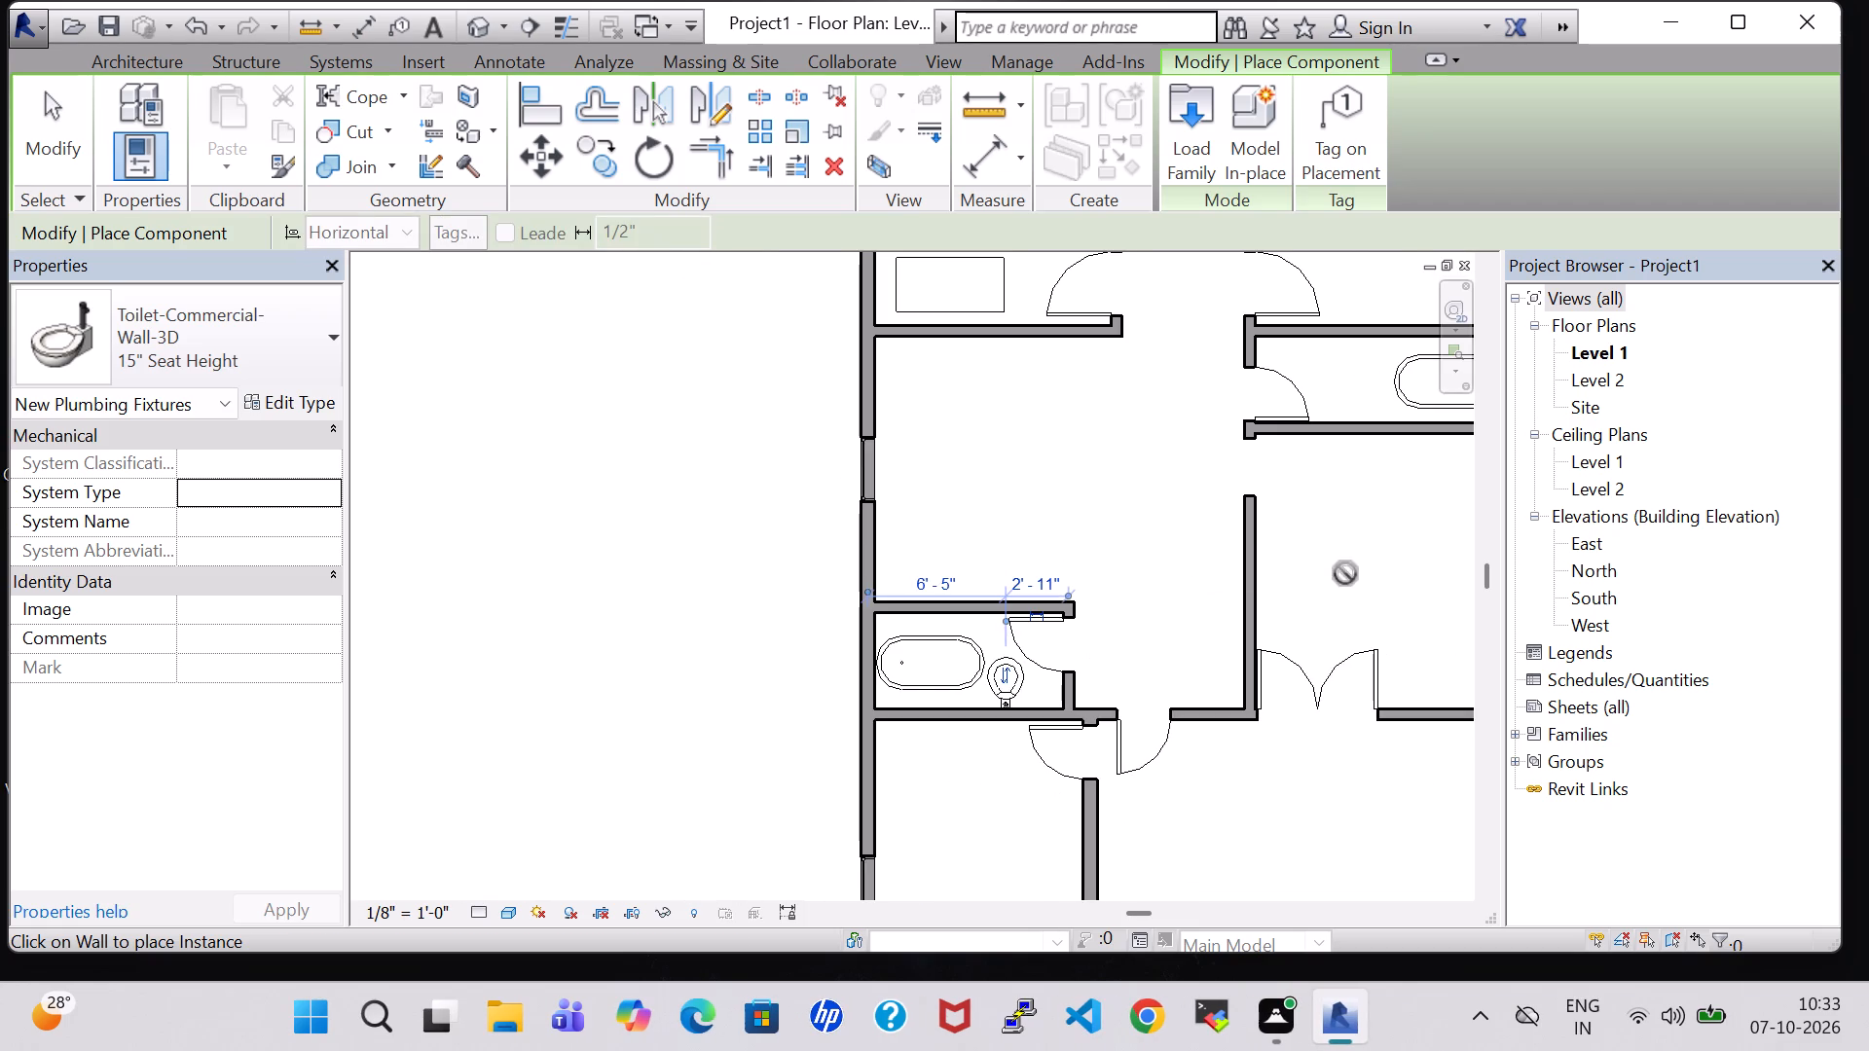
middle_drag(1345, 573, 1286, 577)
scroll(1345, 573, up, 1)
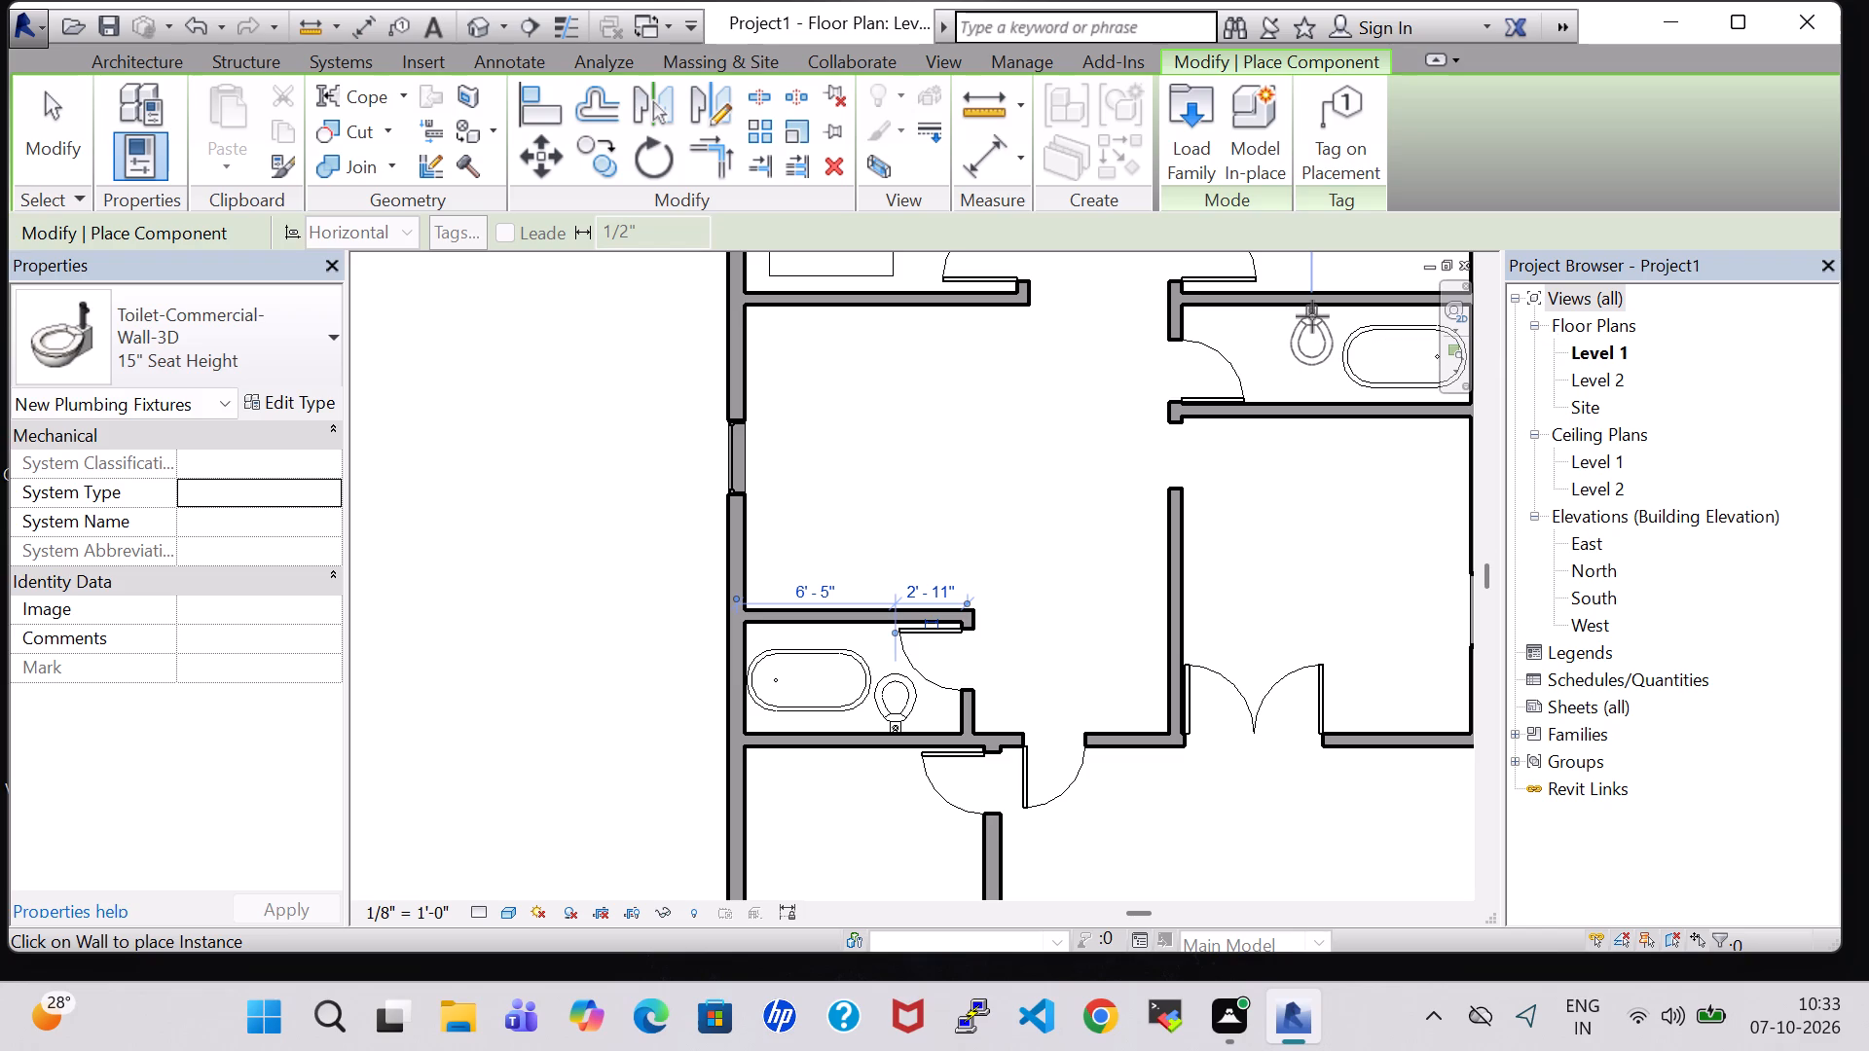
click(1312, 316)
key(Escape)
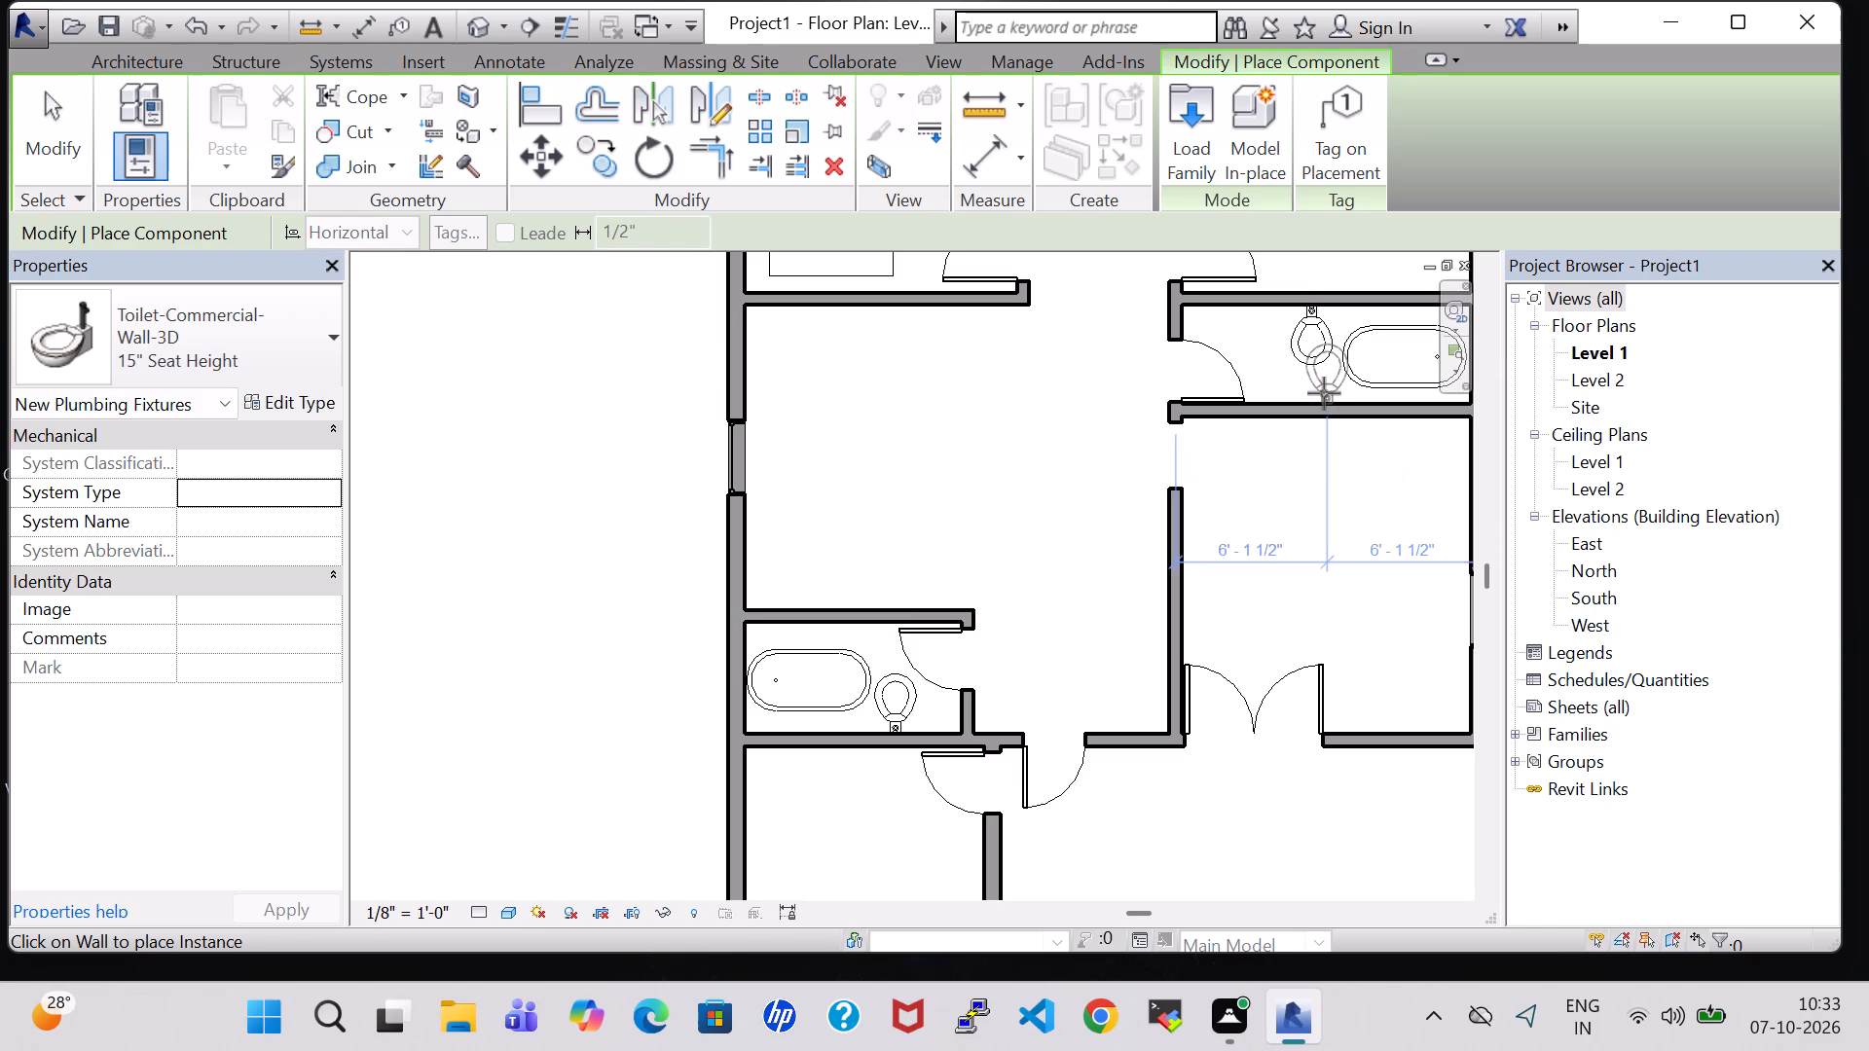
key(Escape)
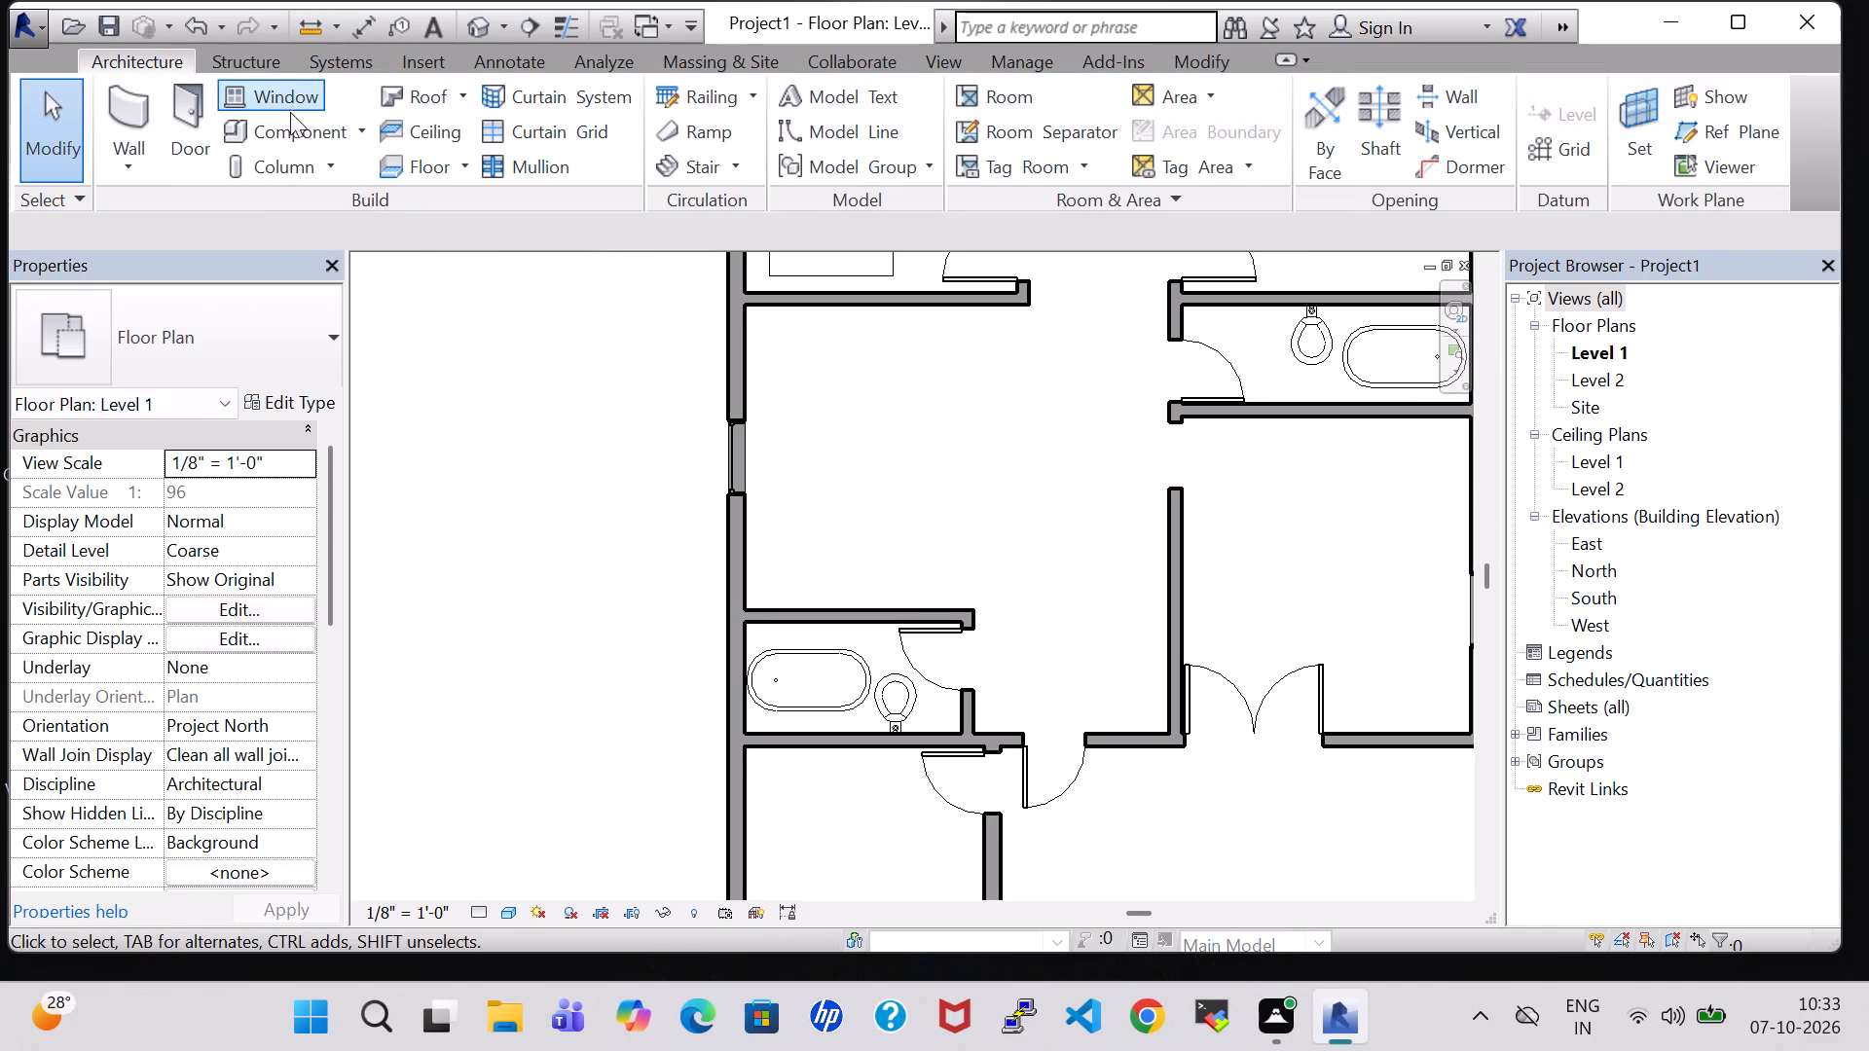
Load the Sink Kitchen-Island family from the US Imperial library's Plumbing, Architectural, Fixtures, Sinks folder.
click(286, 131)
click(1205, 154)
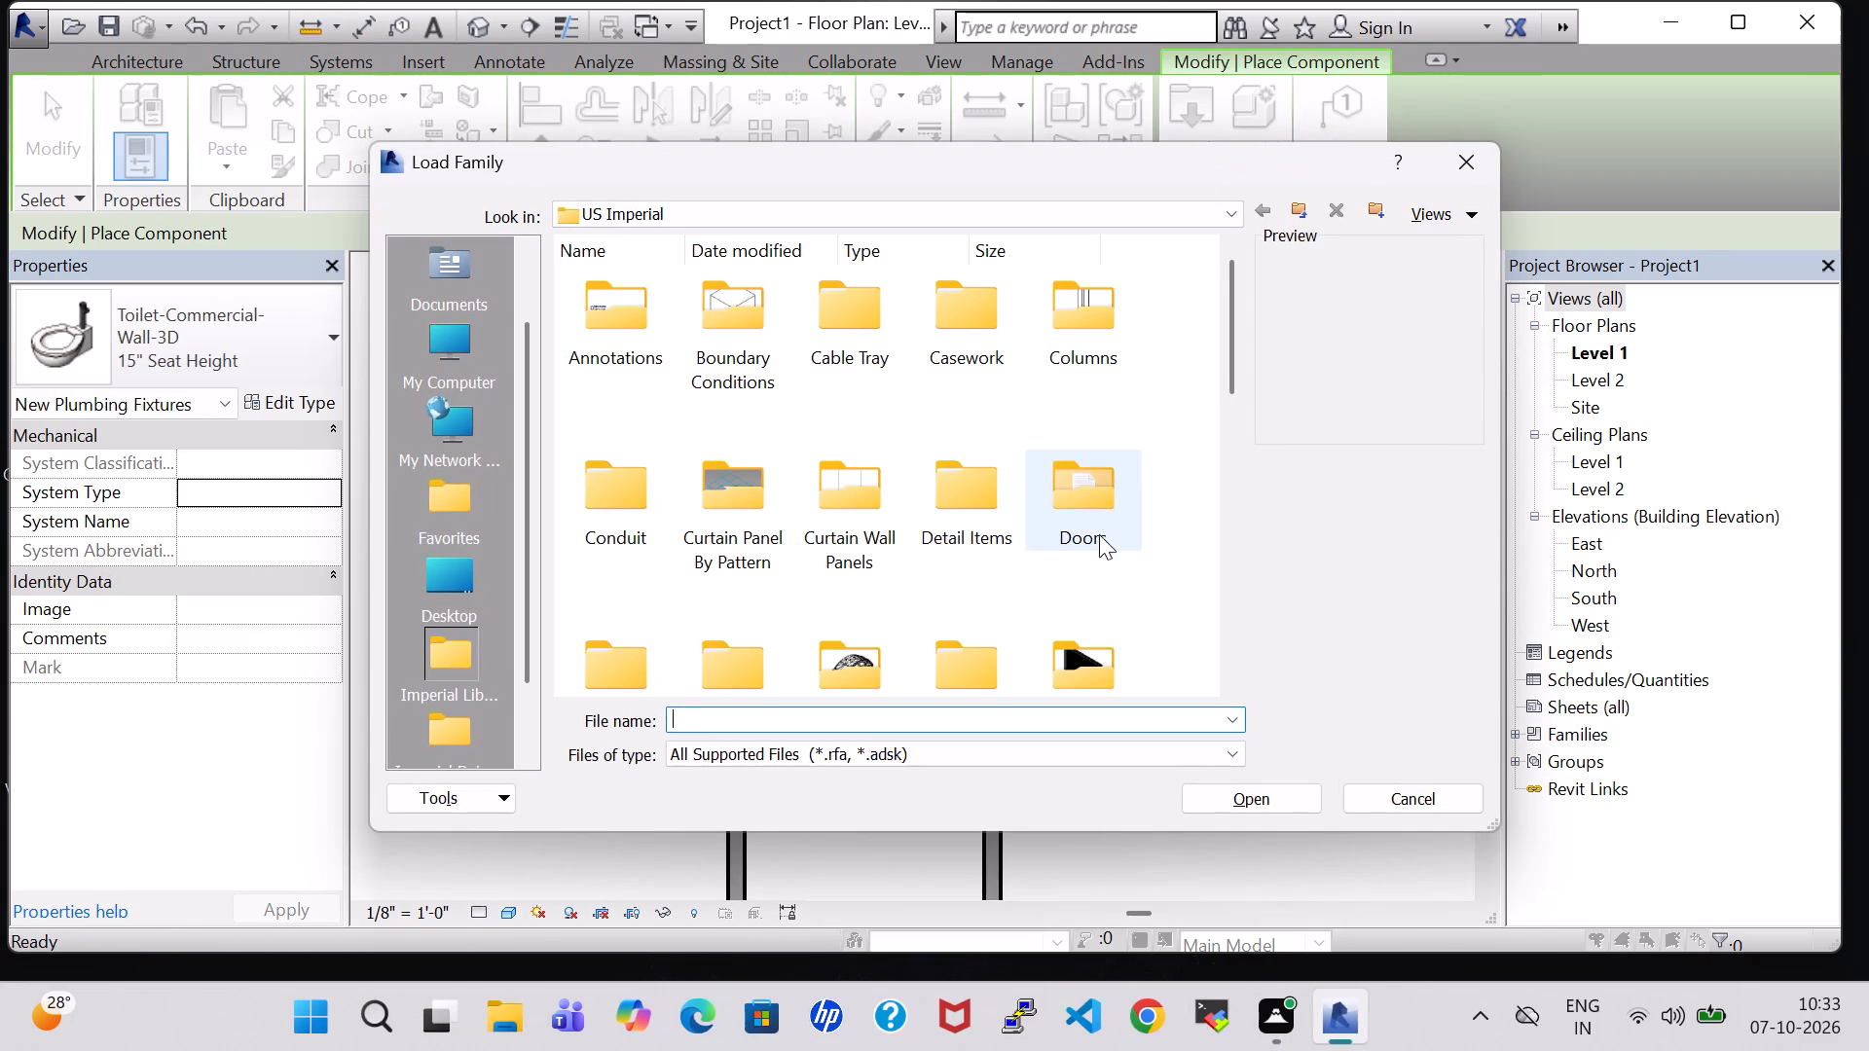
click(1074, 549)
key(p)
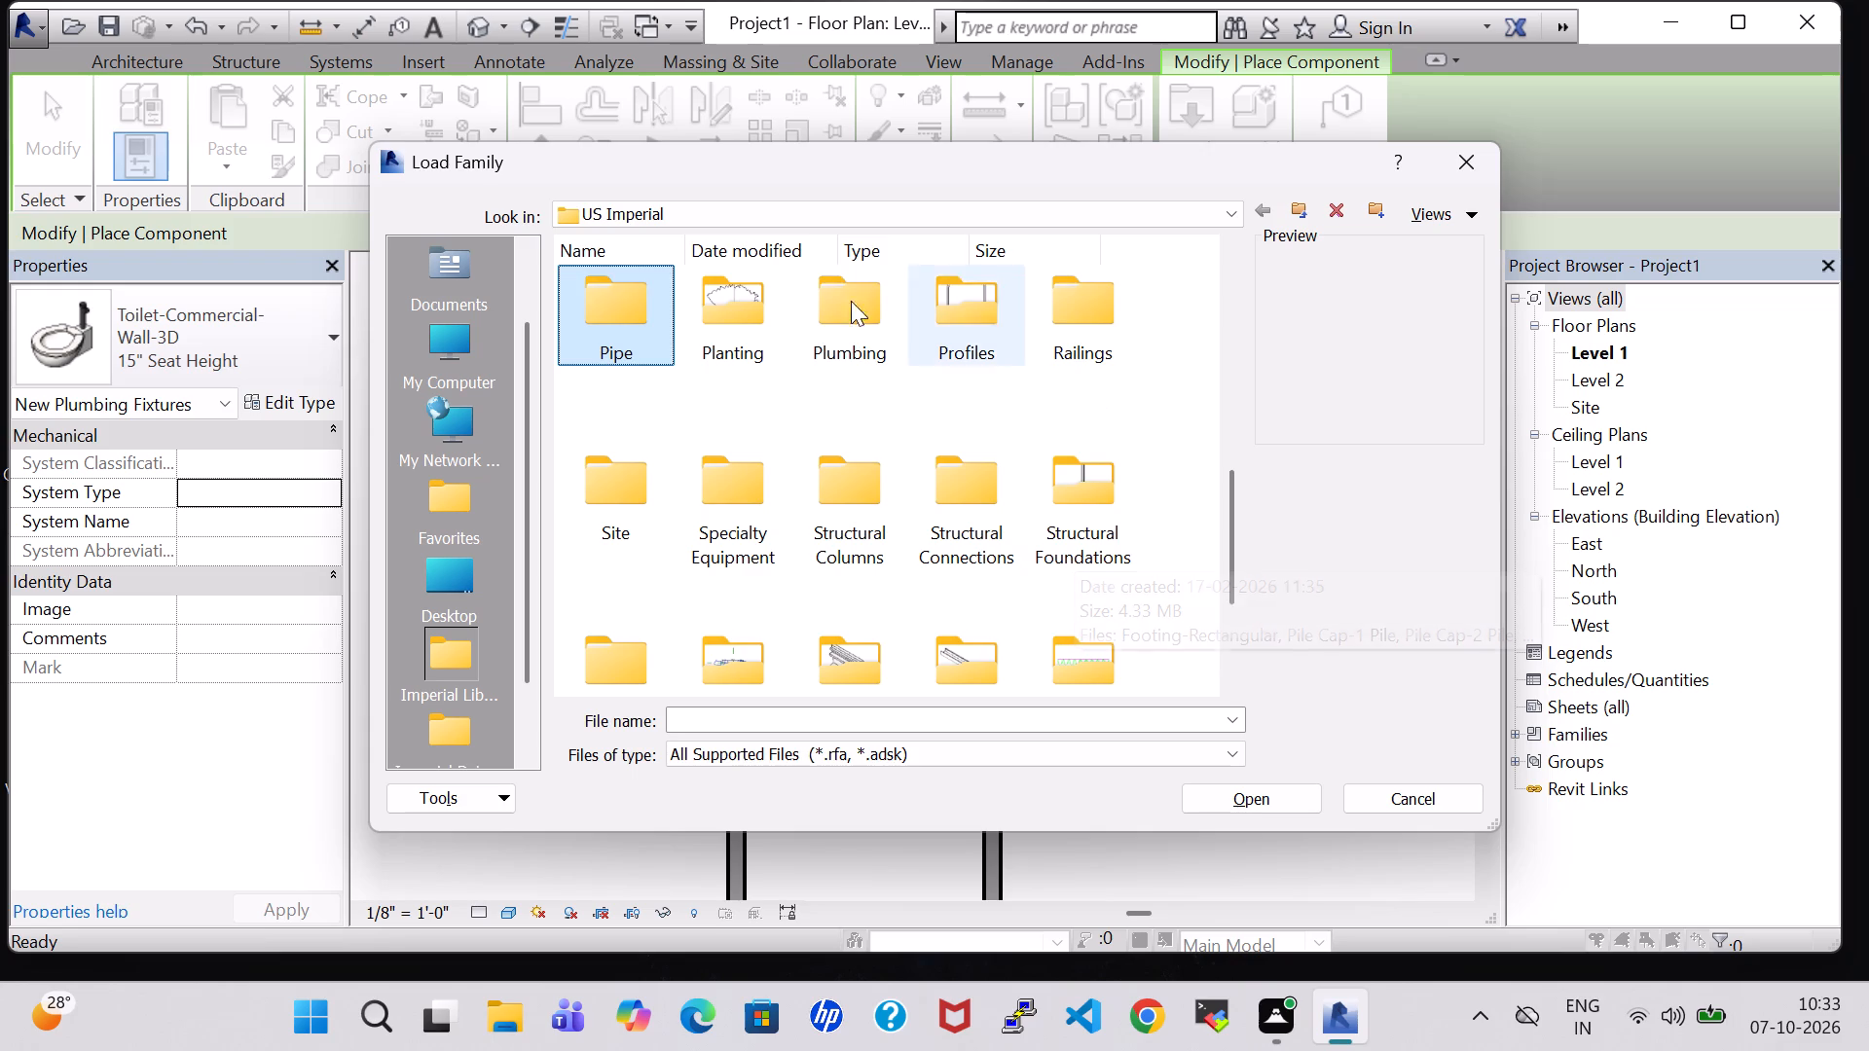
double_click(814, 305)
double_click(611, 315)
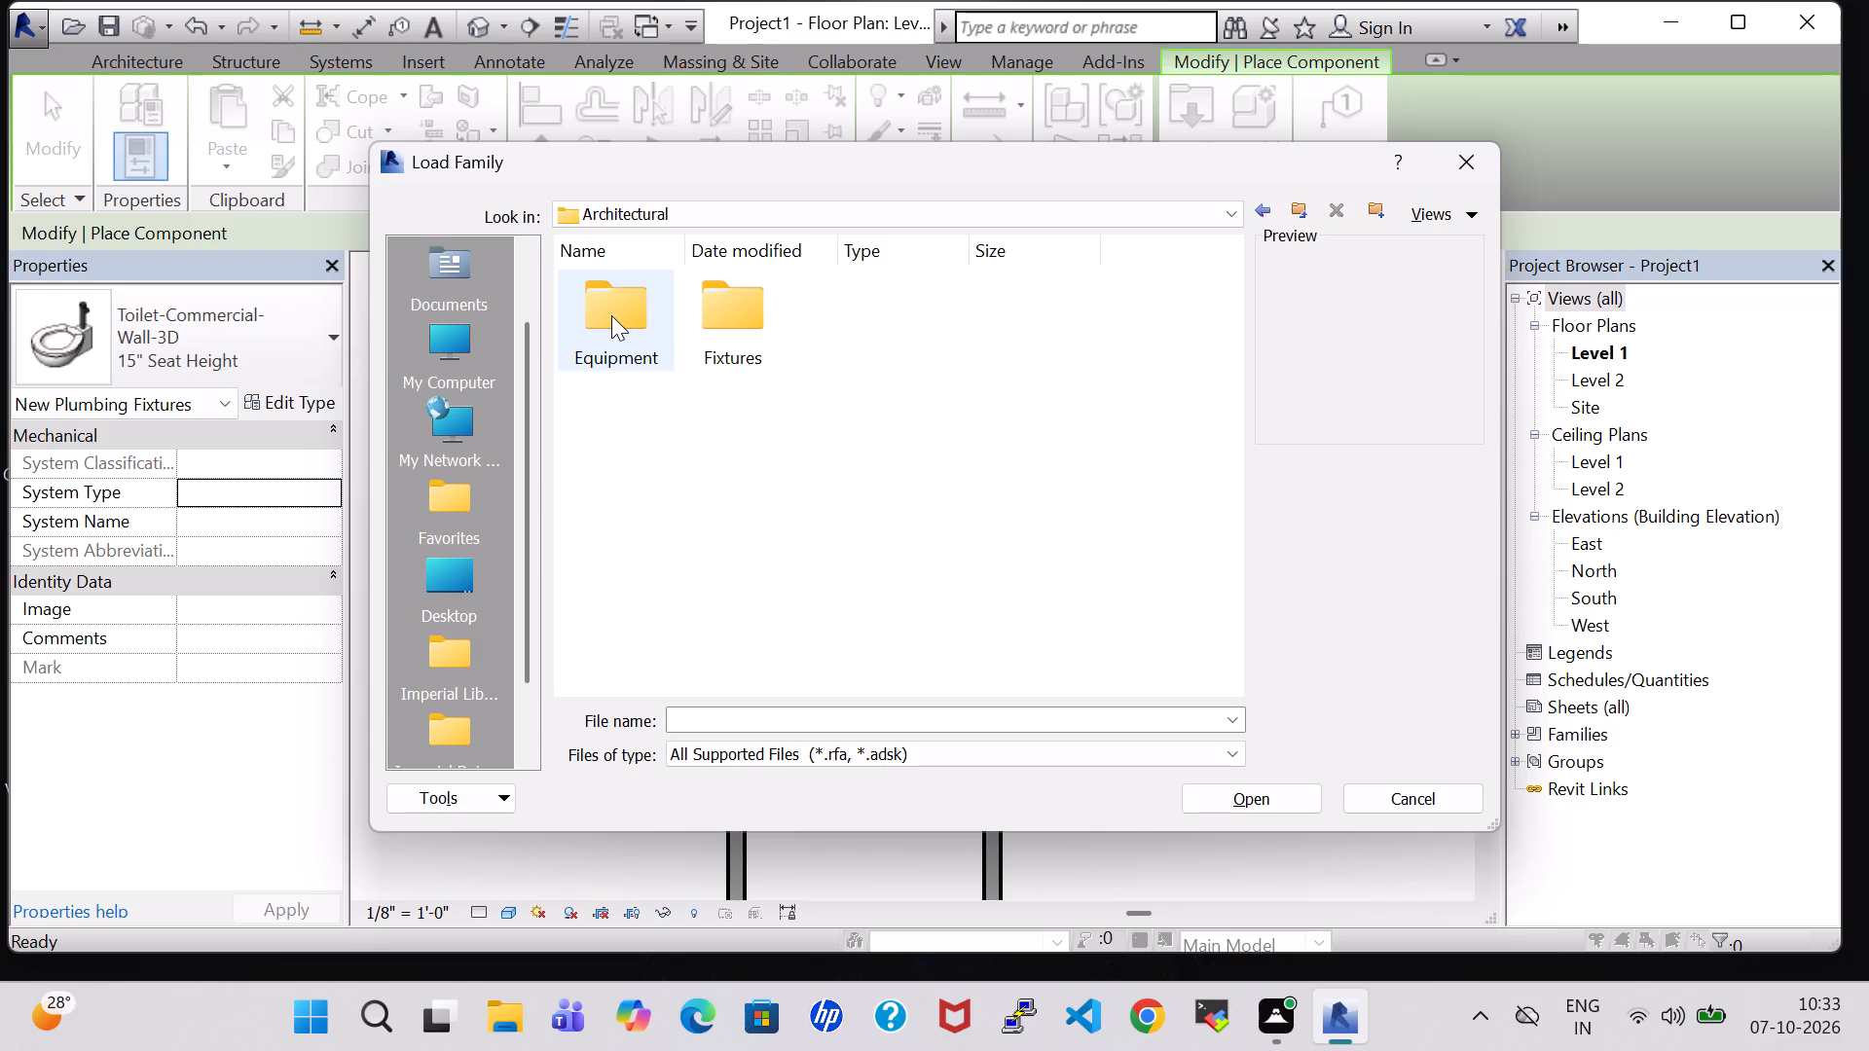
double_click(715, 322)
double_click(1054, 316)
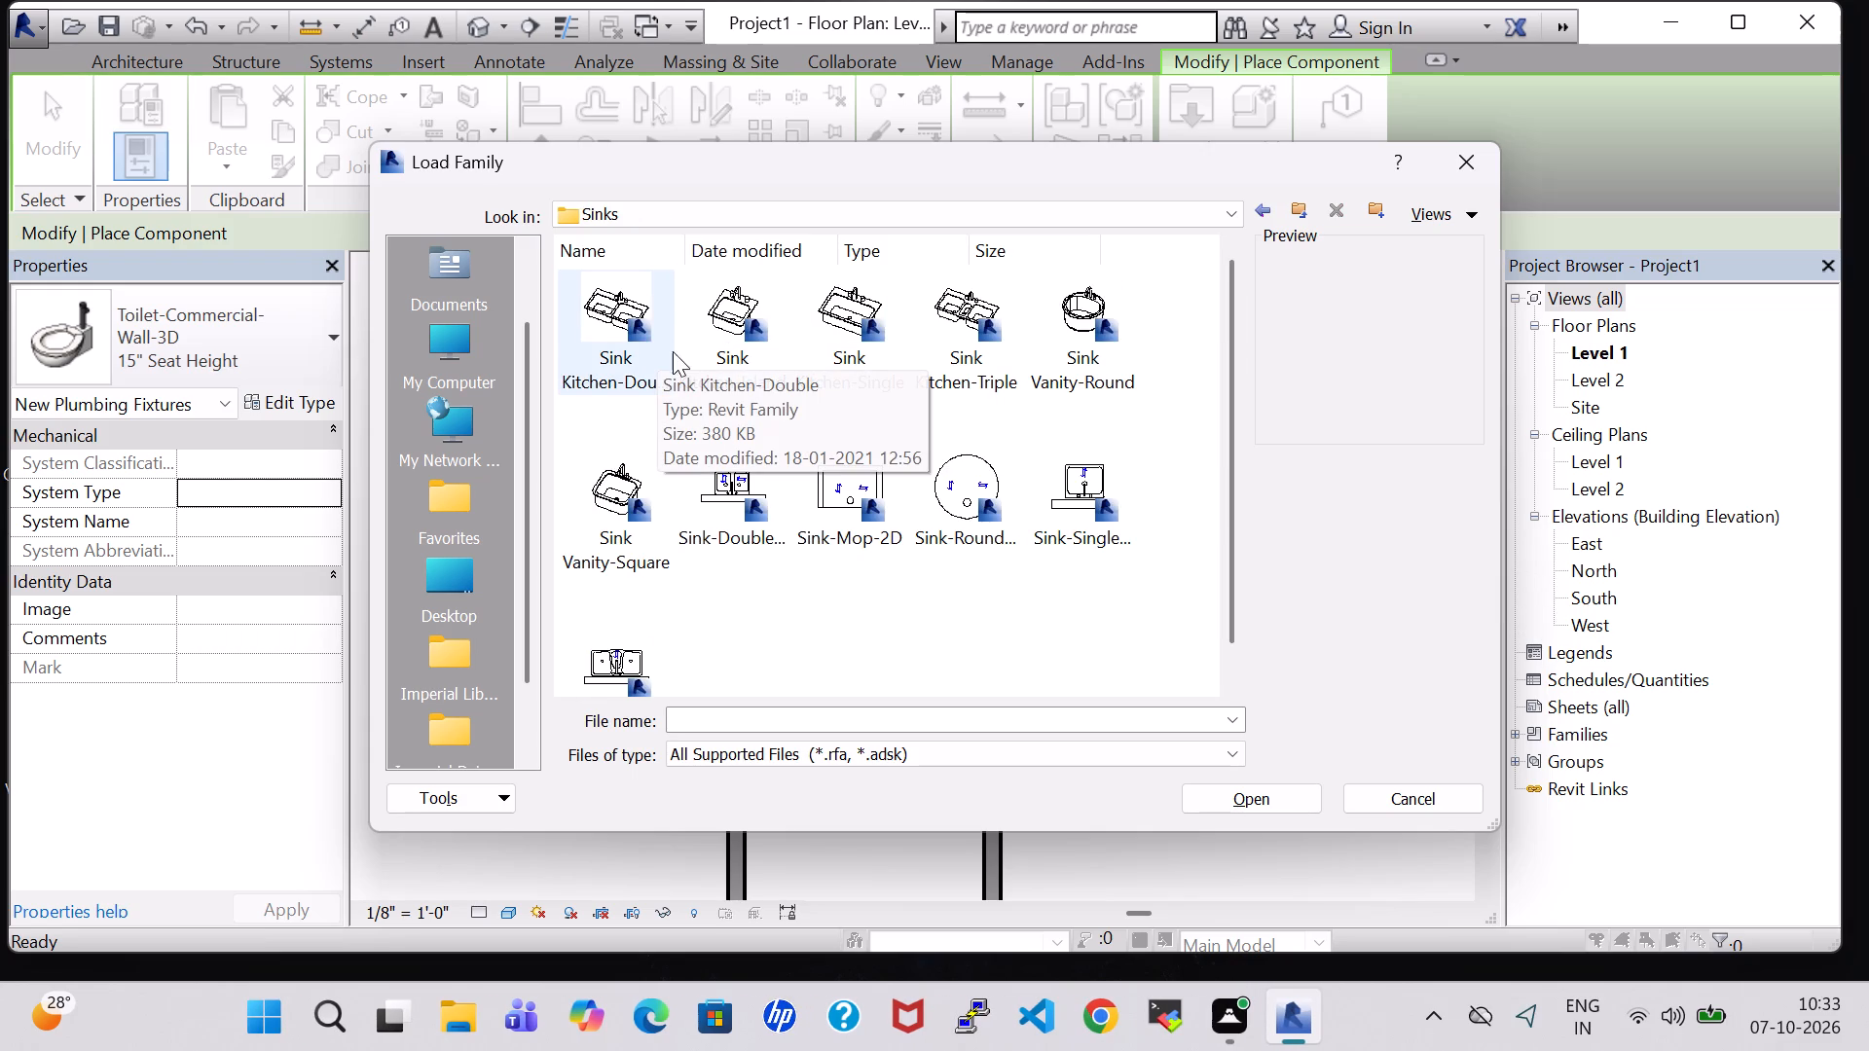
click(740, 338)
click(1285, 789)
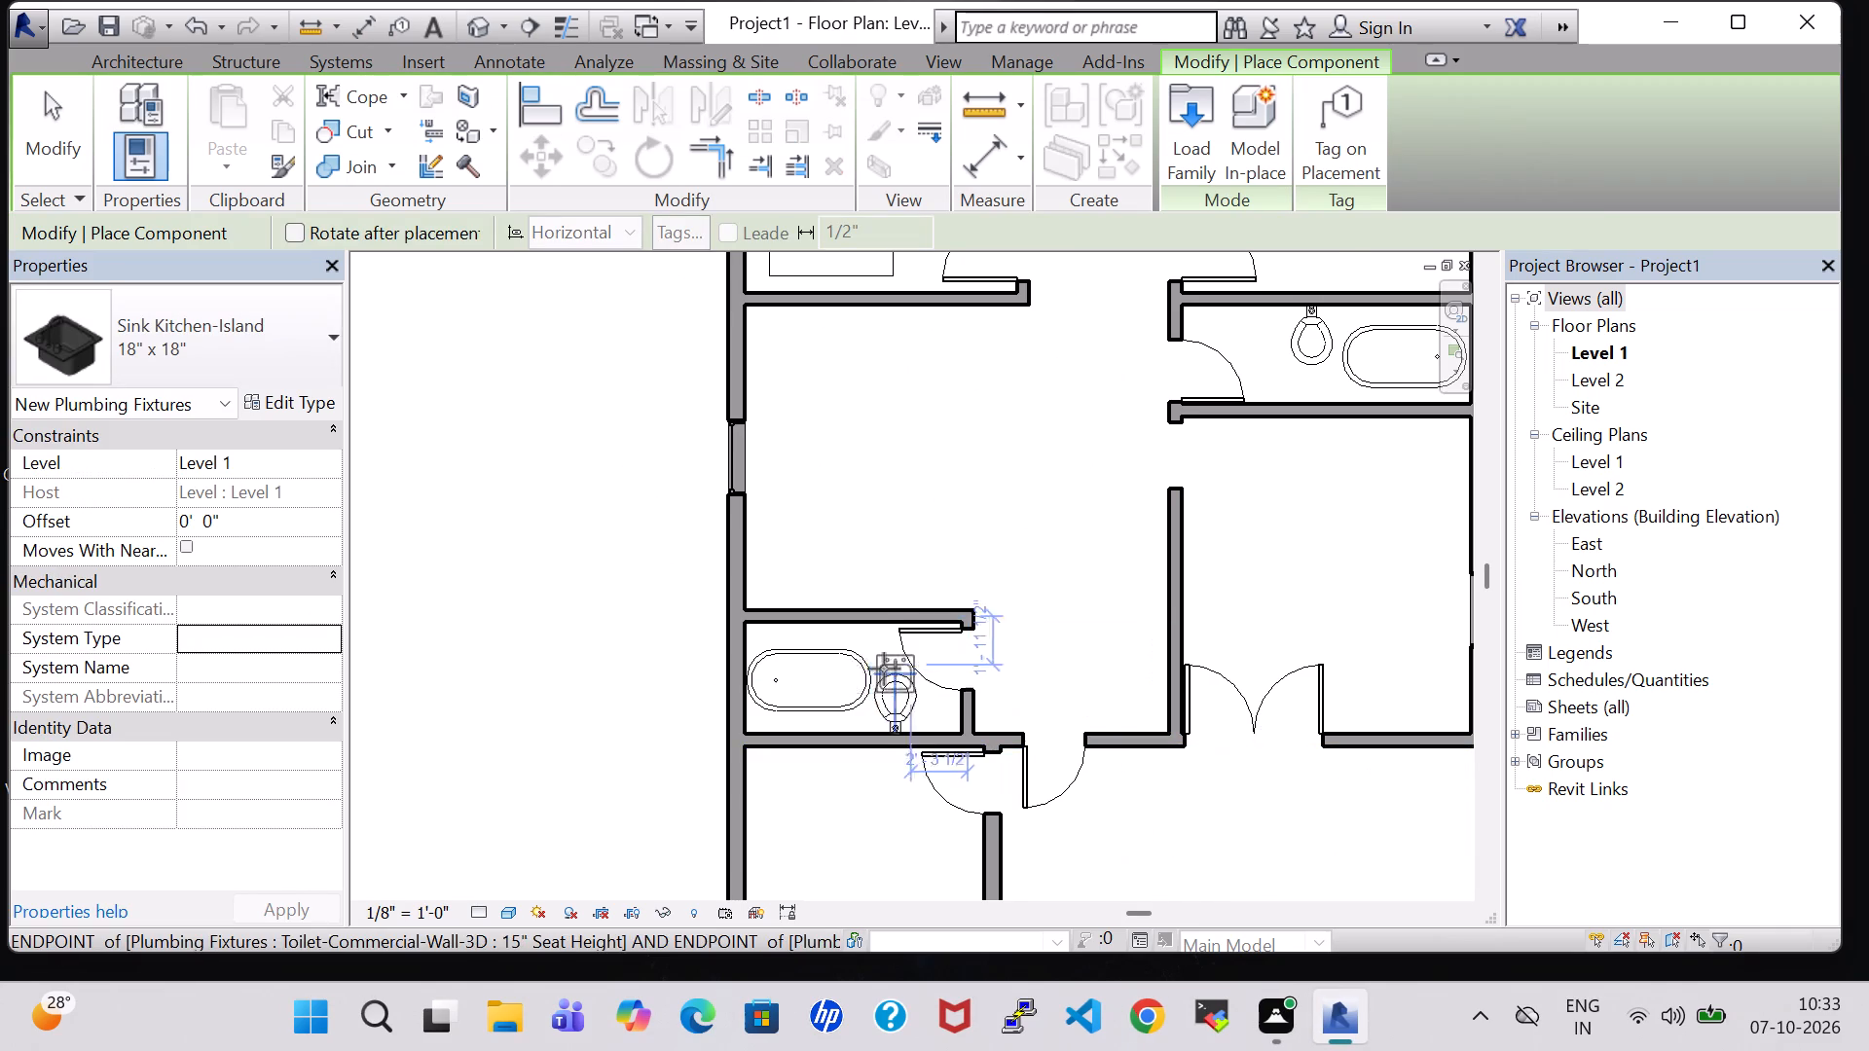
Examine the loaded component types and the Sink Kitchen-Island type properties, including its available sizes.
scroll(884, 669, up, 6)
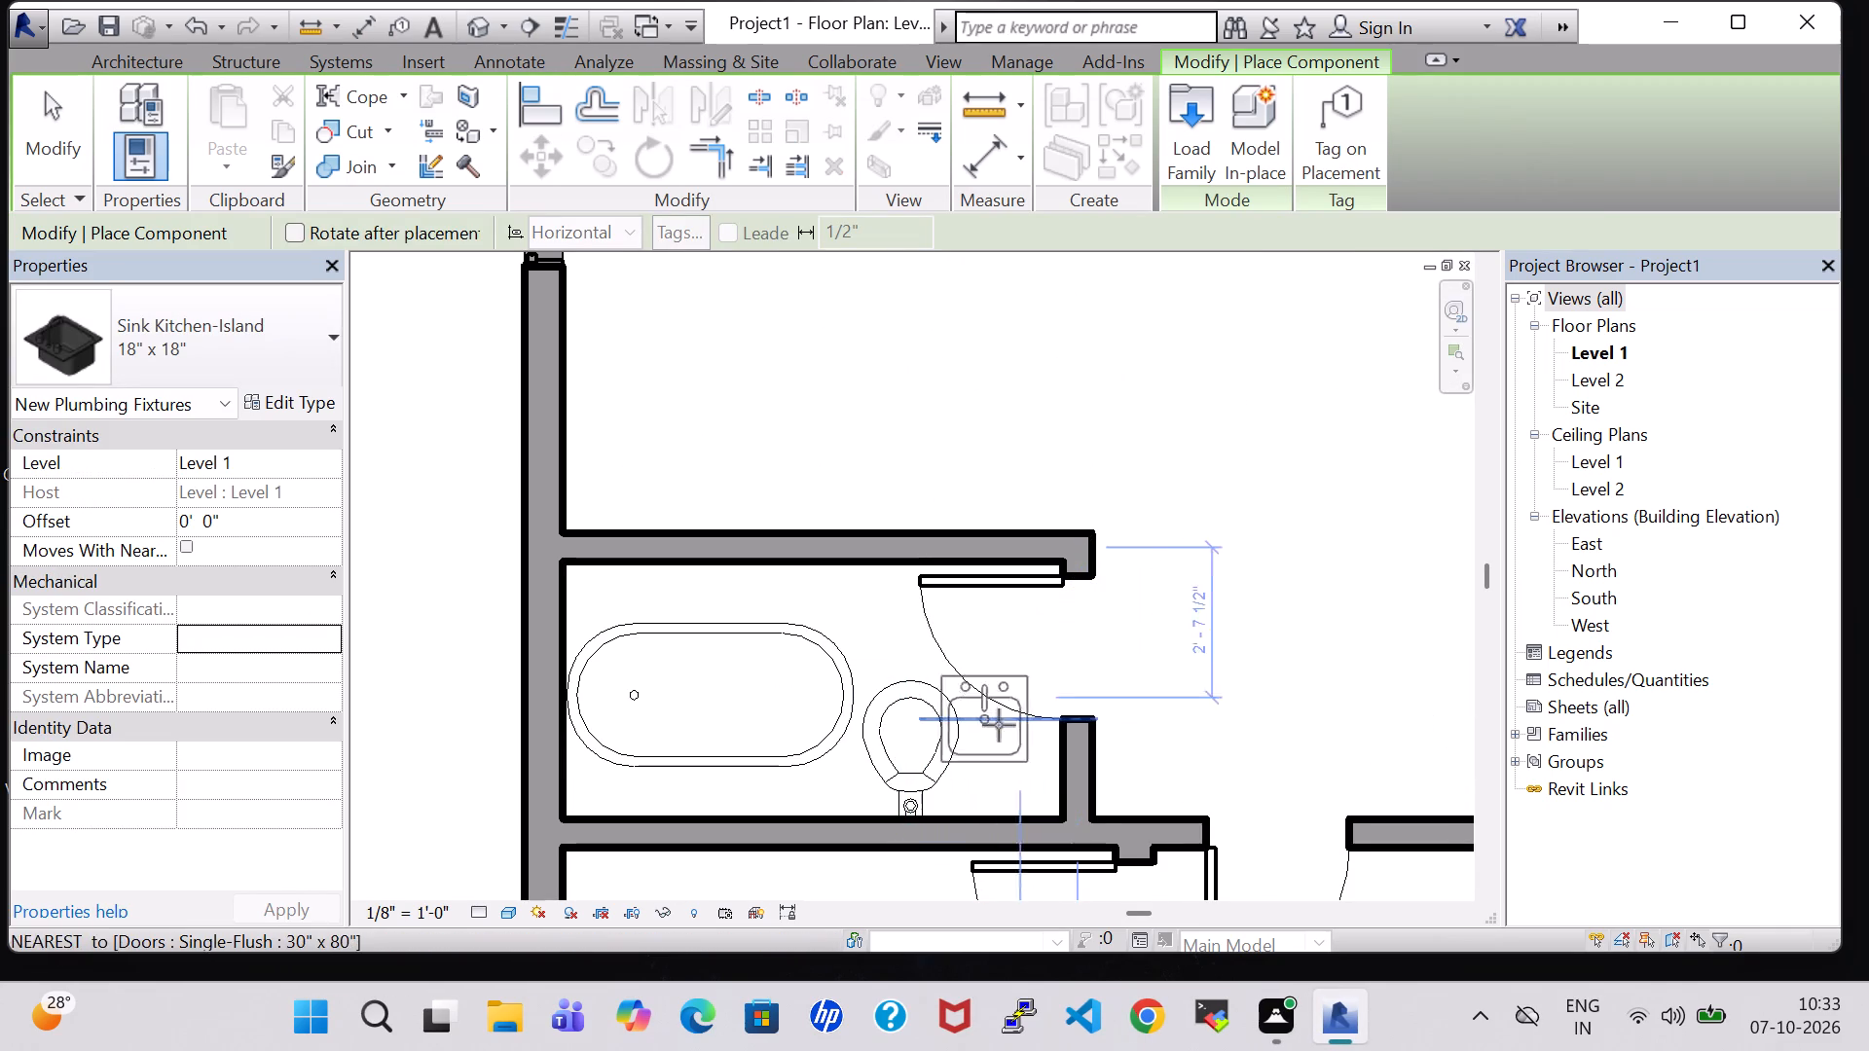
click(249, 352)
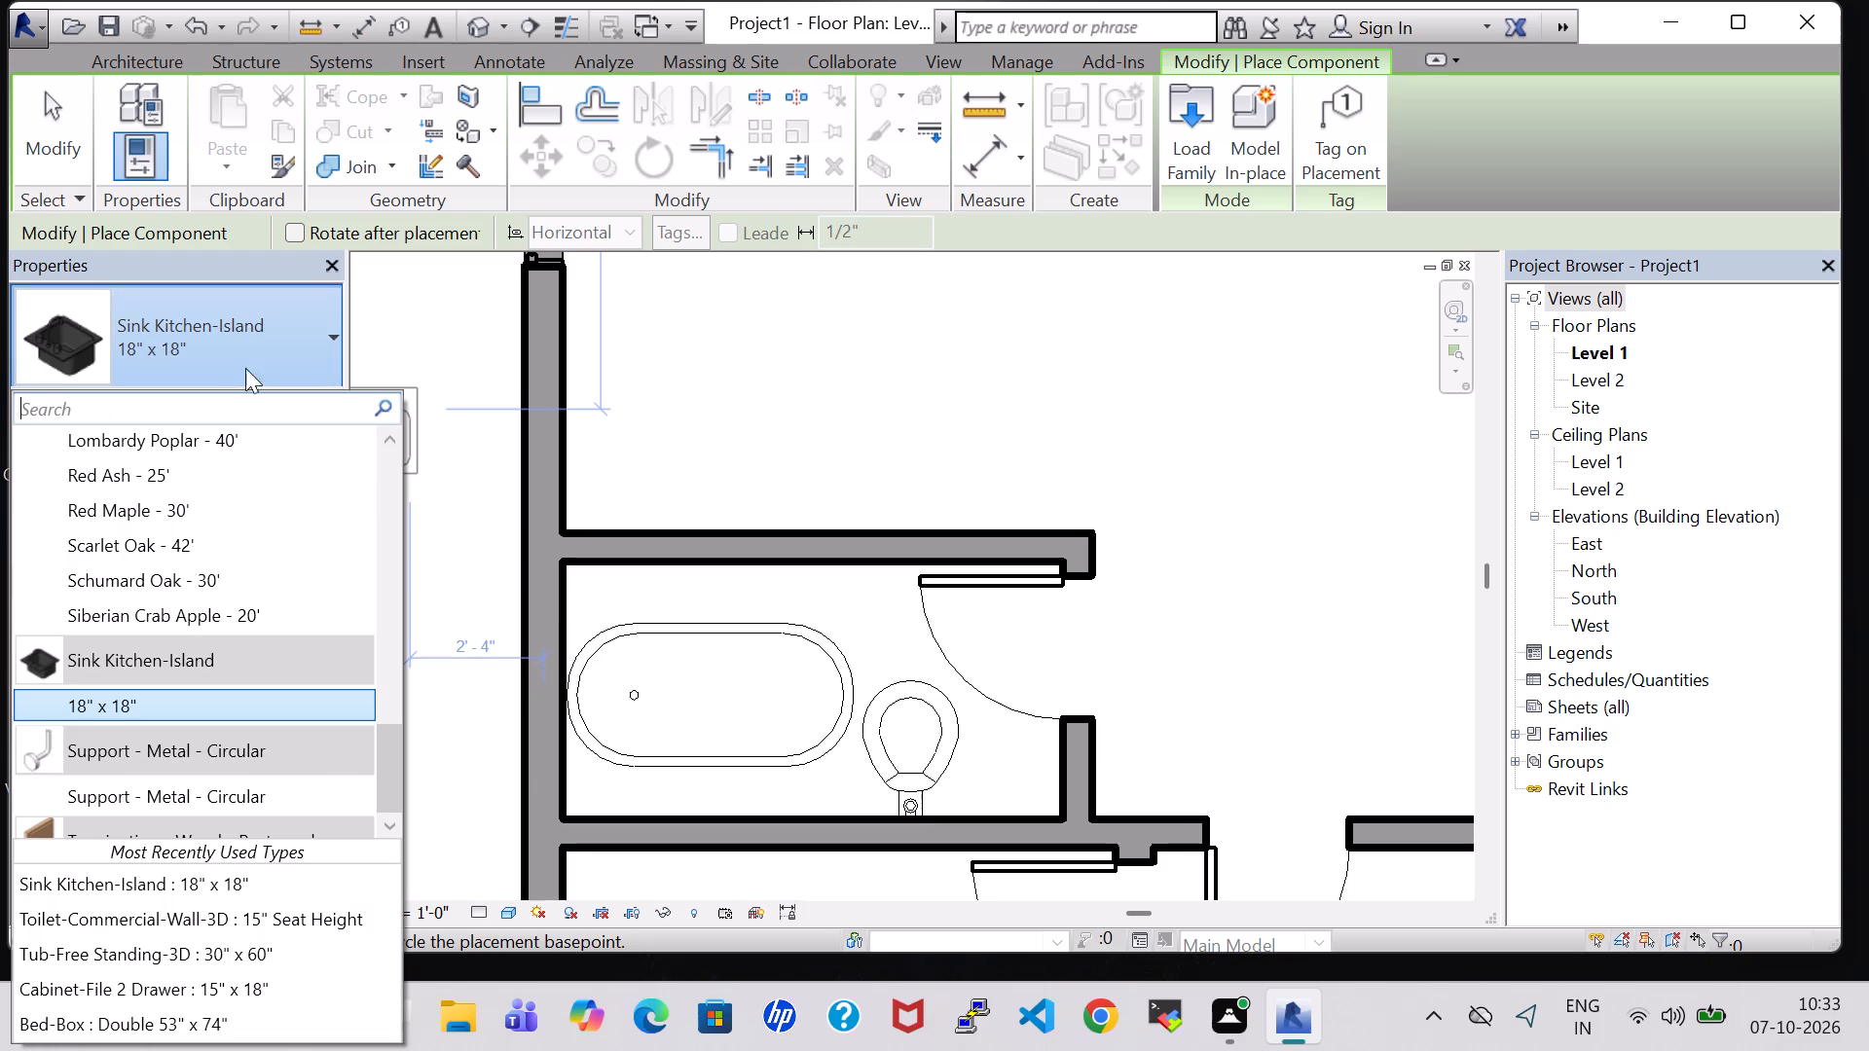
click(235, 358)
click(277, 412)
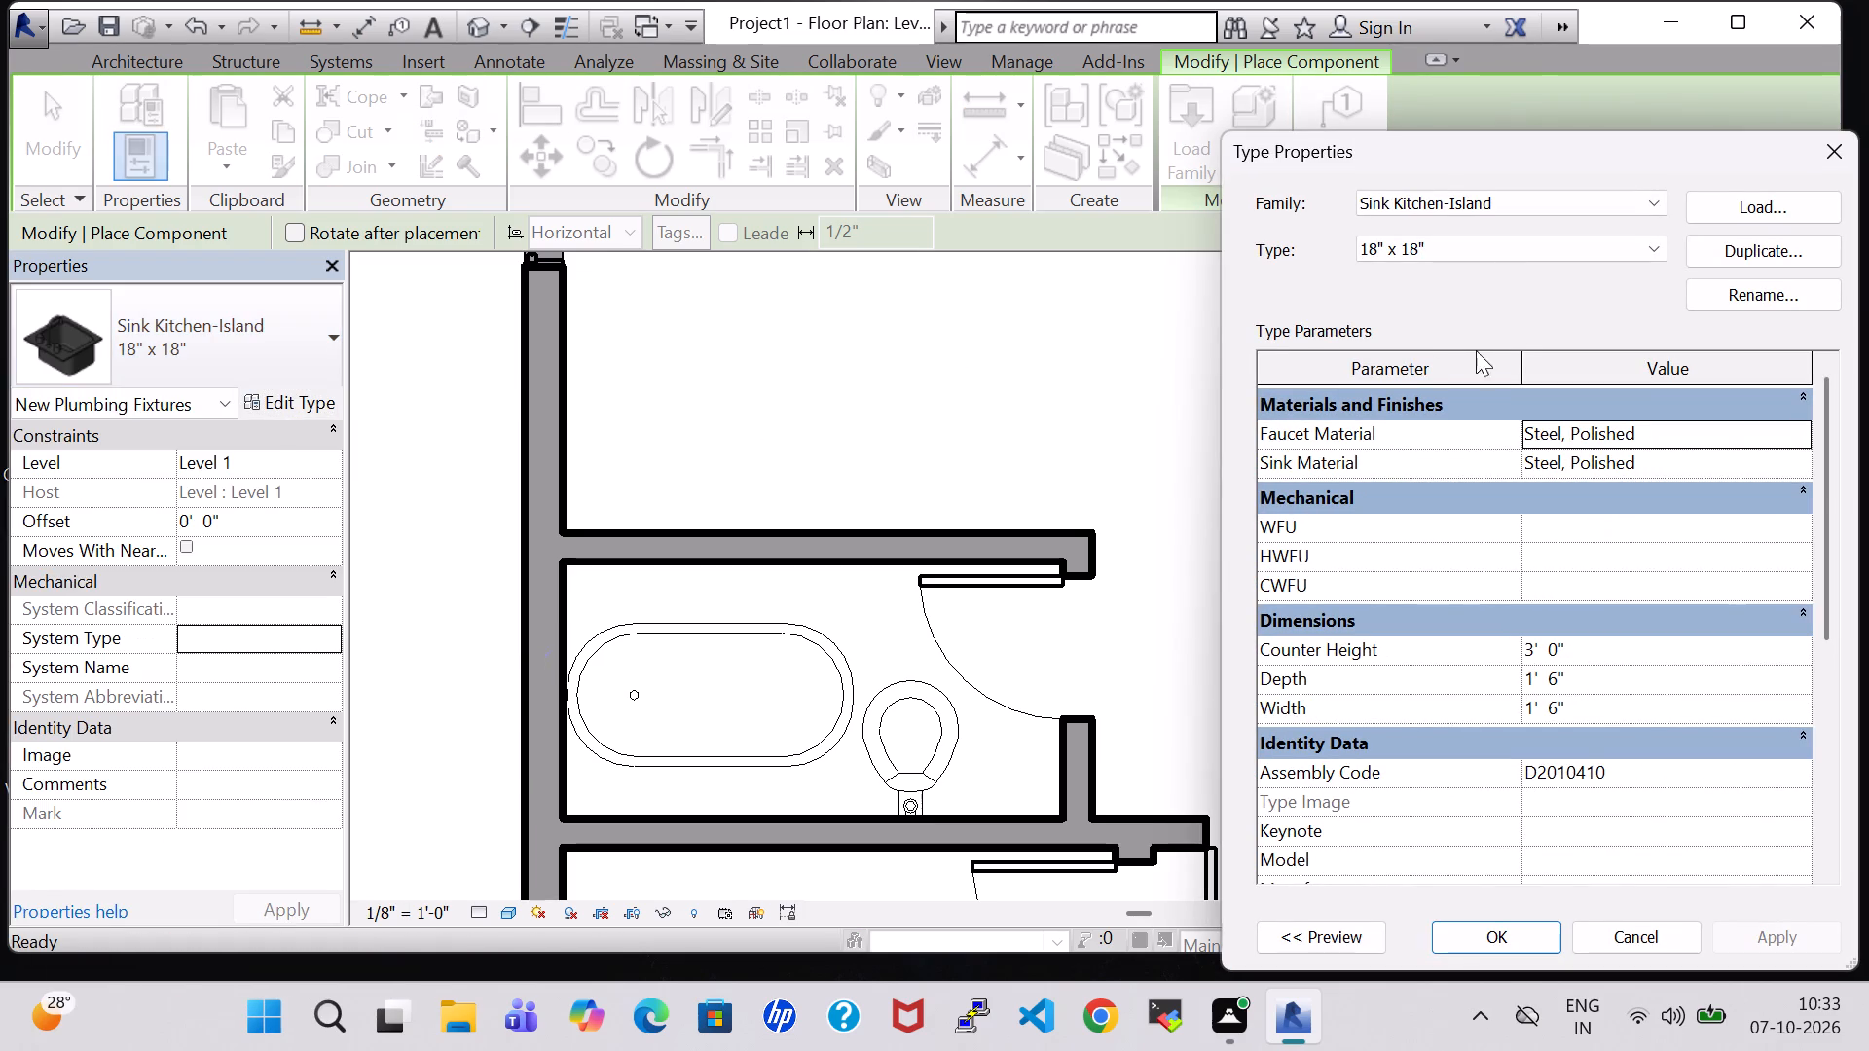
click(1501, 258)
click(1497, 281)
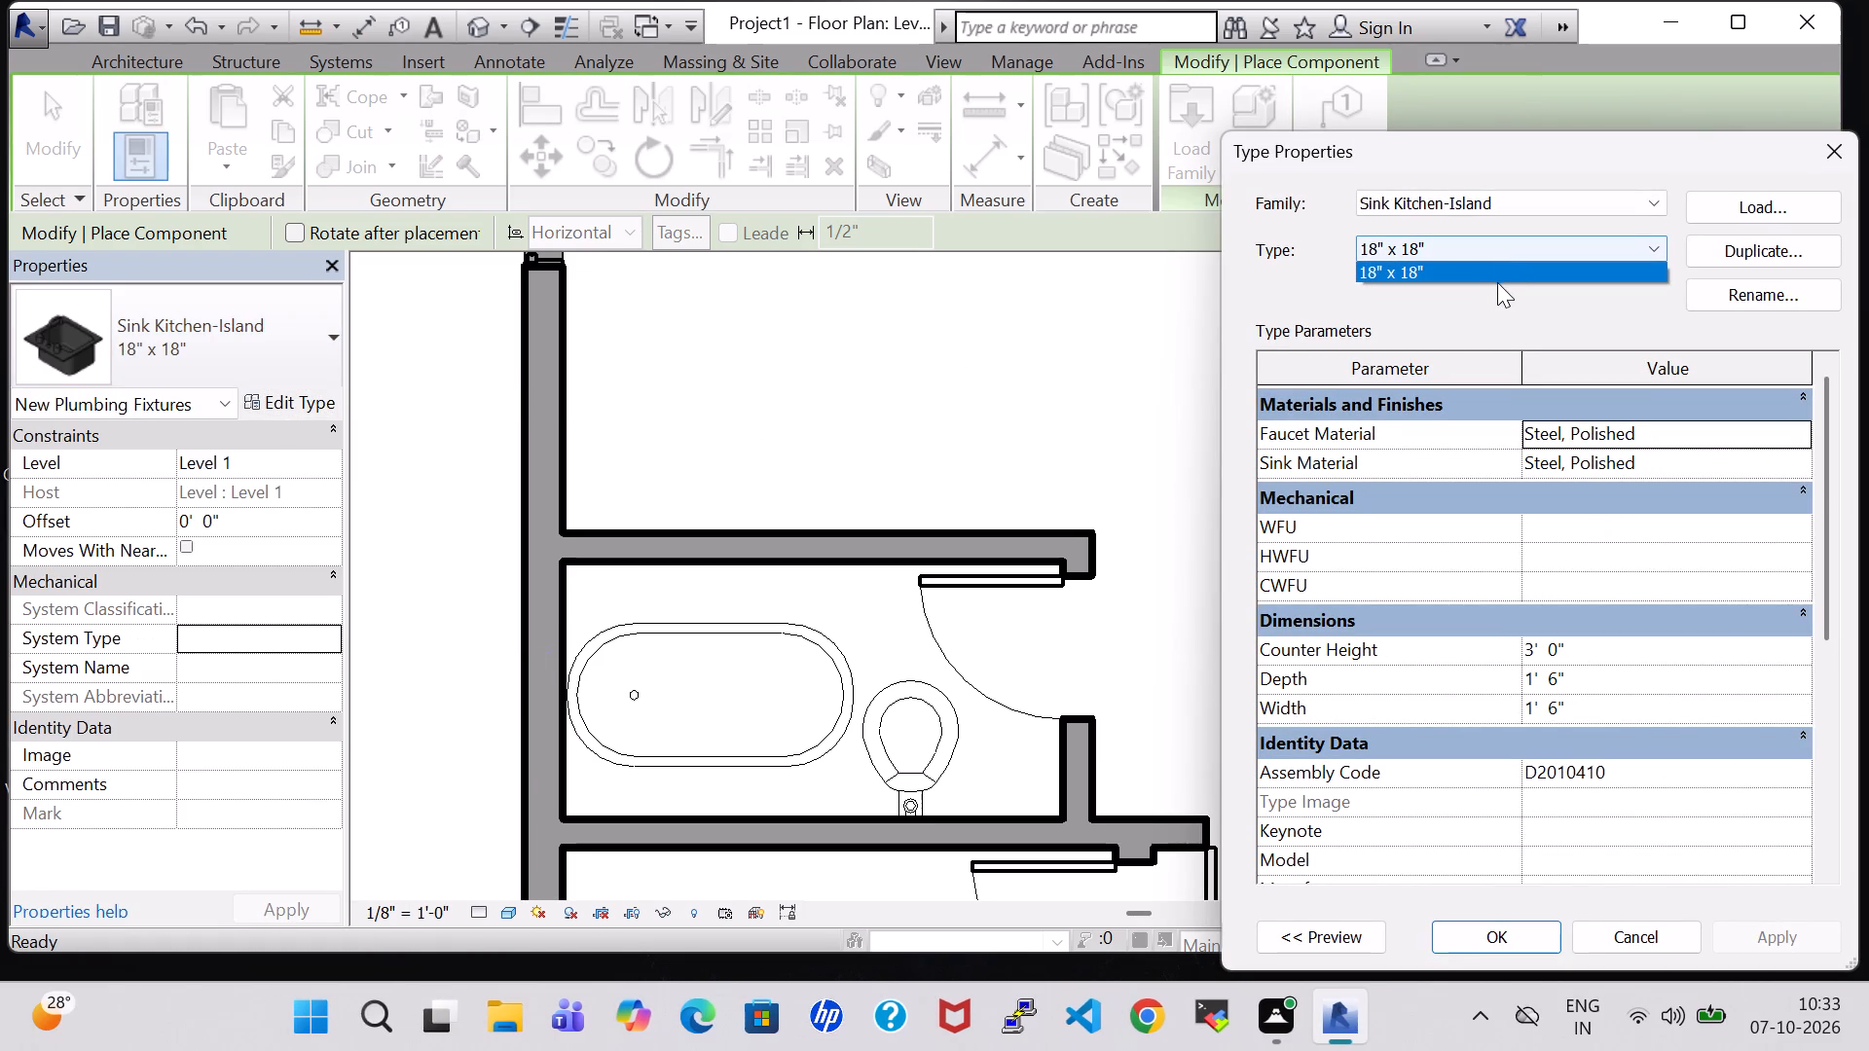
click(1469, 266)
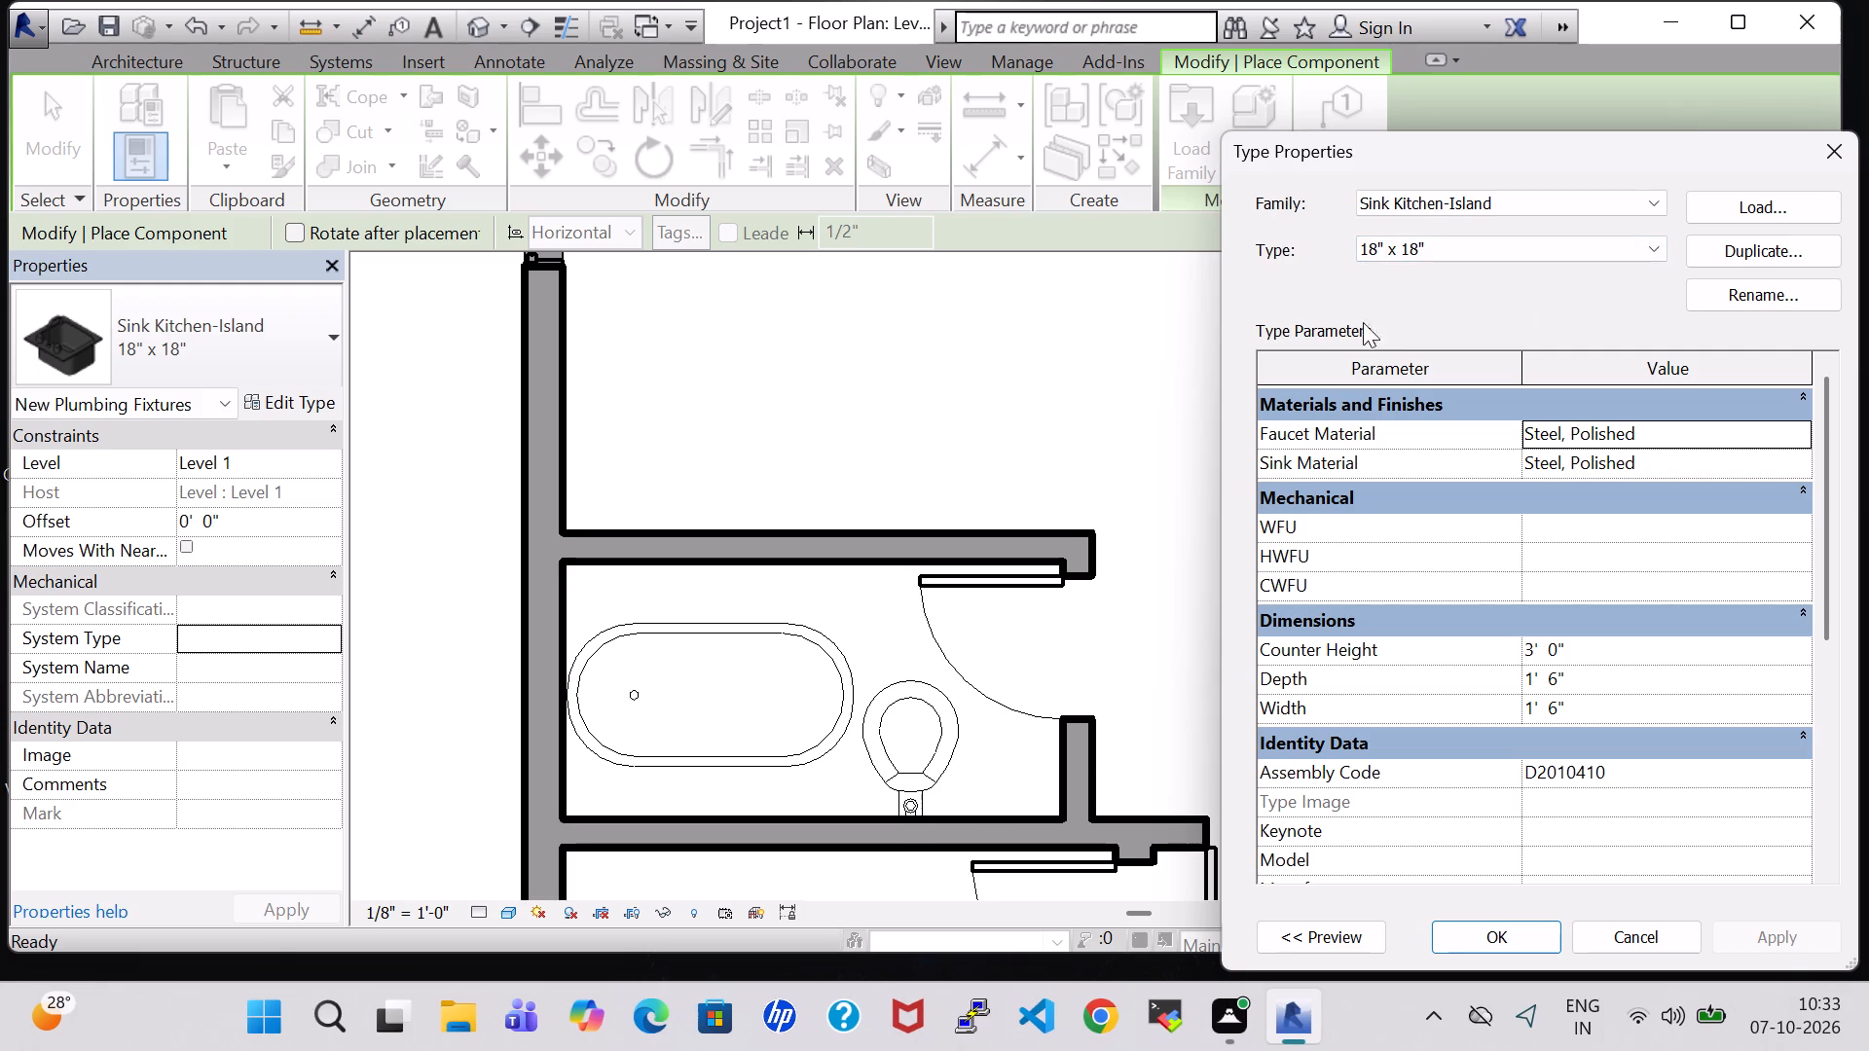
click(1482, 949)
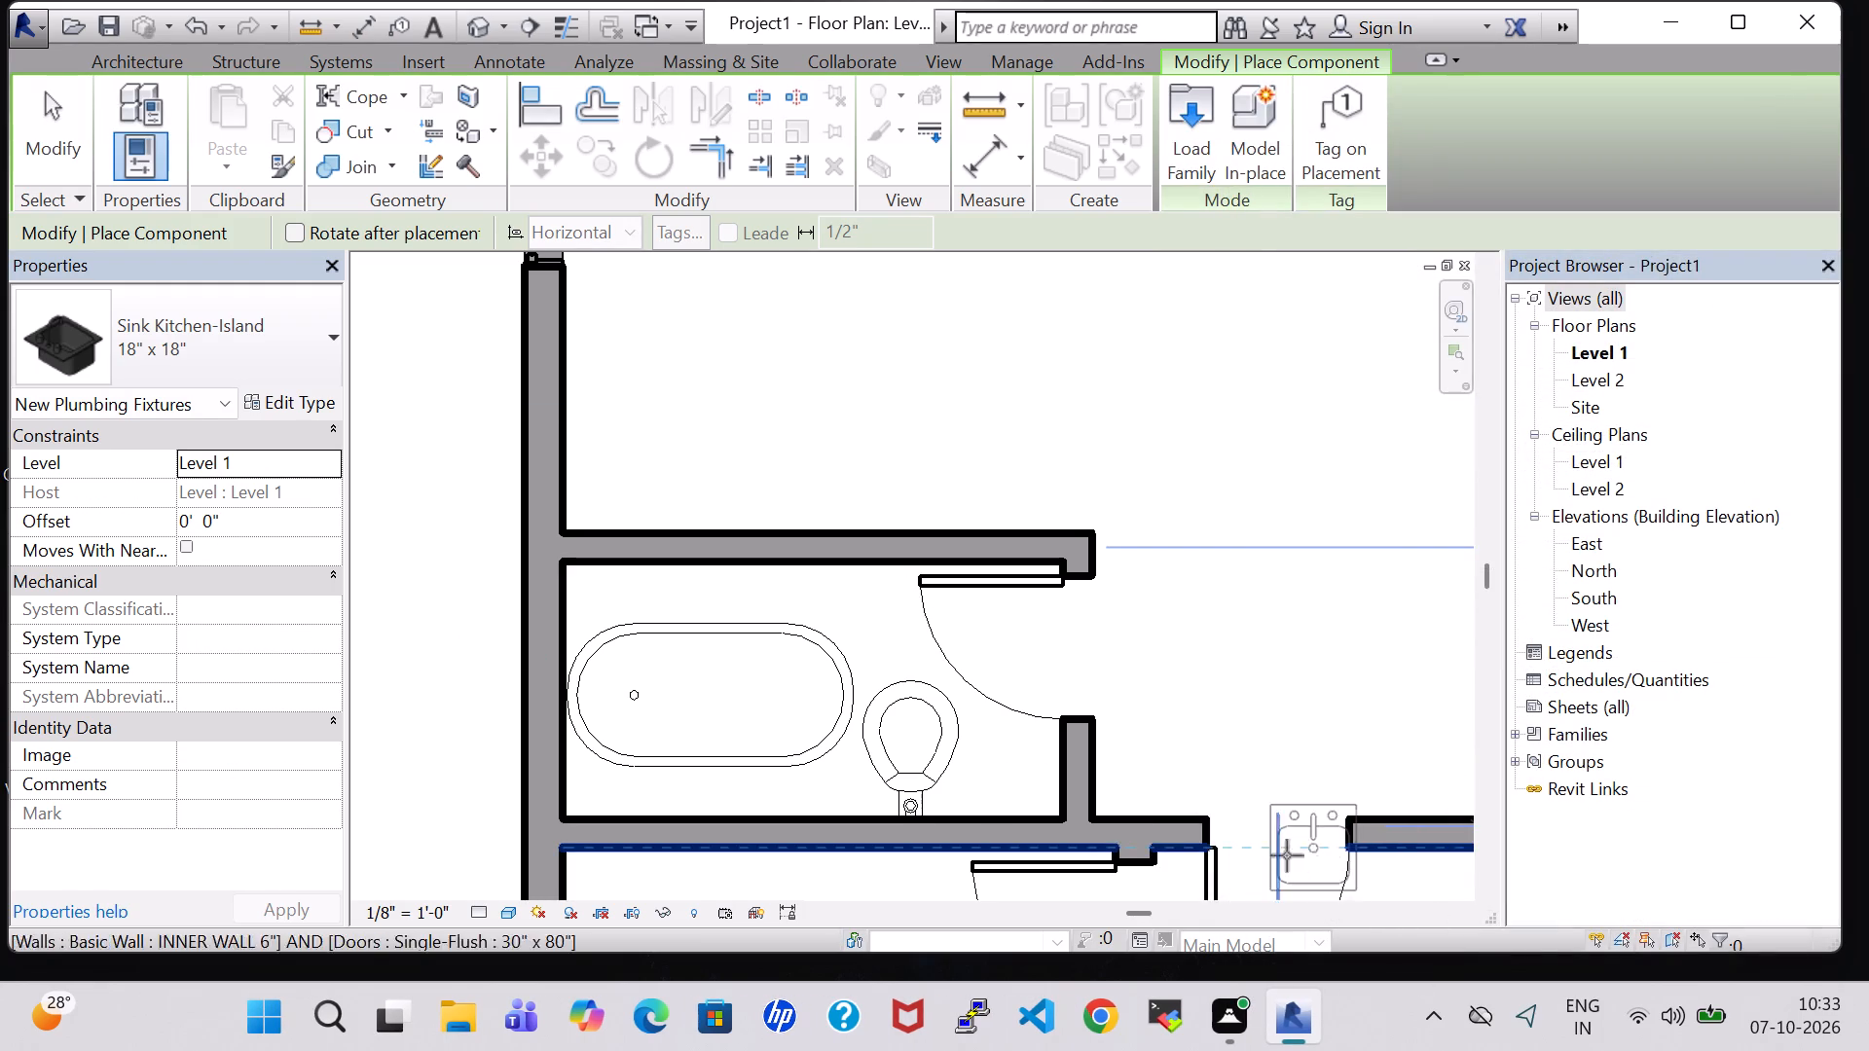
Place an 18" x 18" Sink Kitchen-Island in the western bathroom's southeast corner beside the toilet, rotated so its faucet faces the south wall.
key(space)
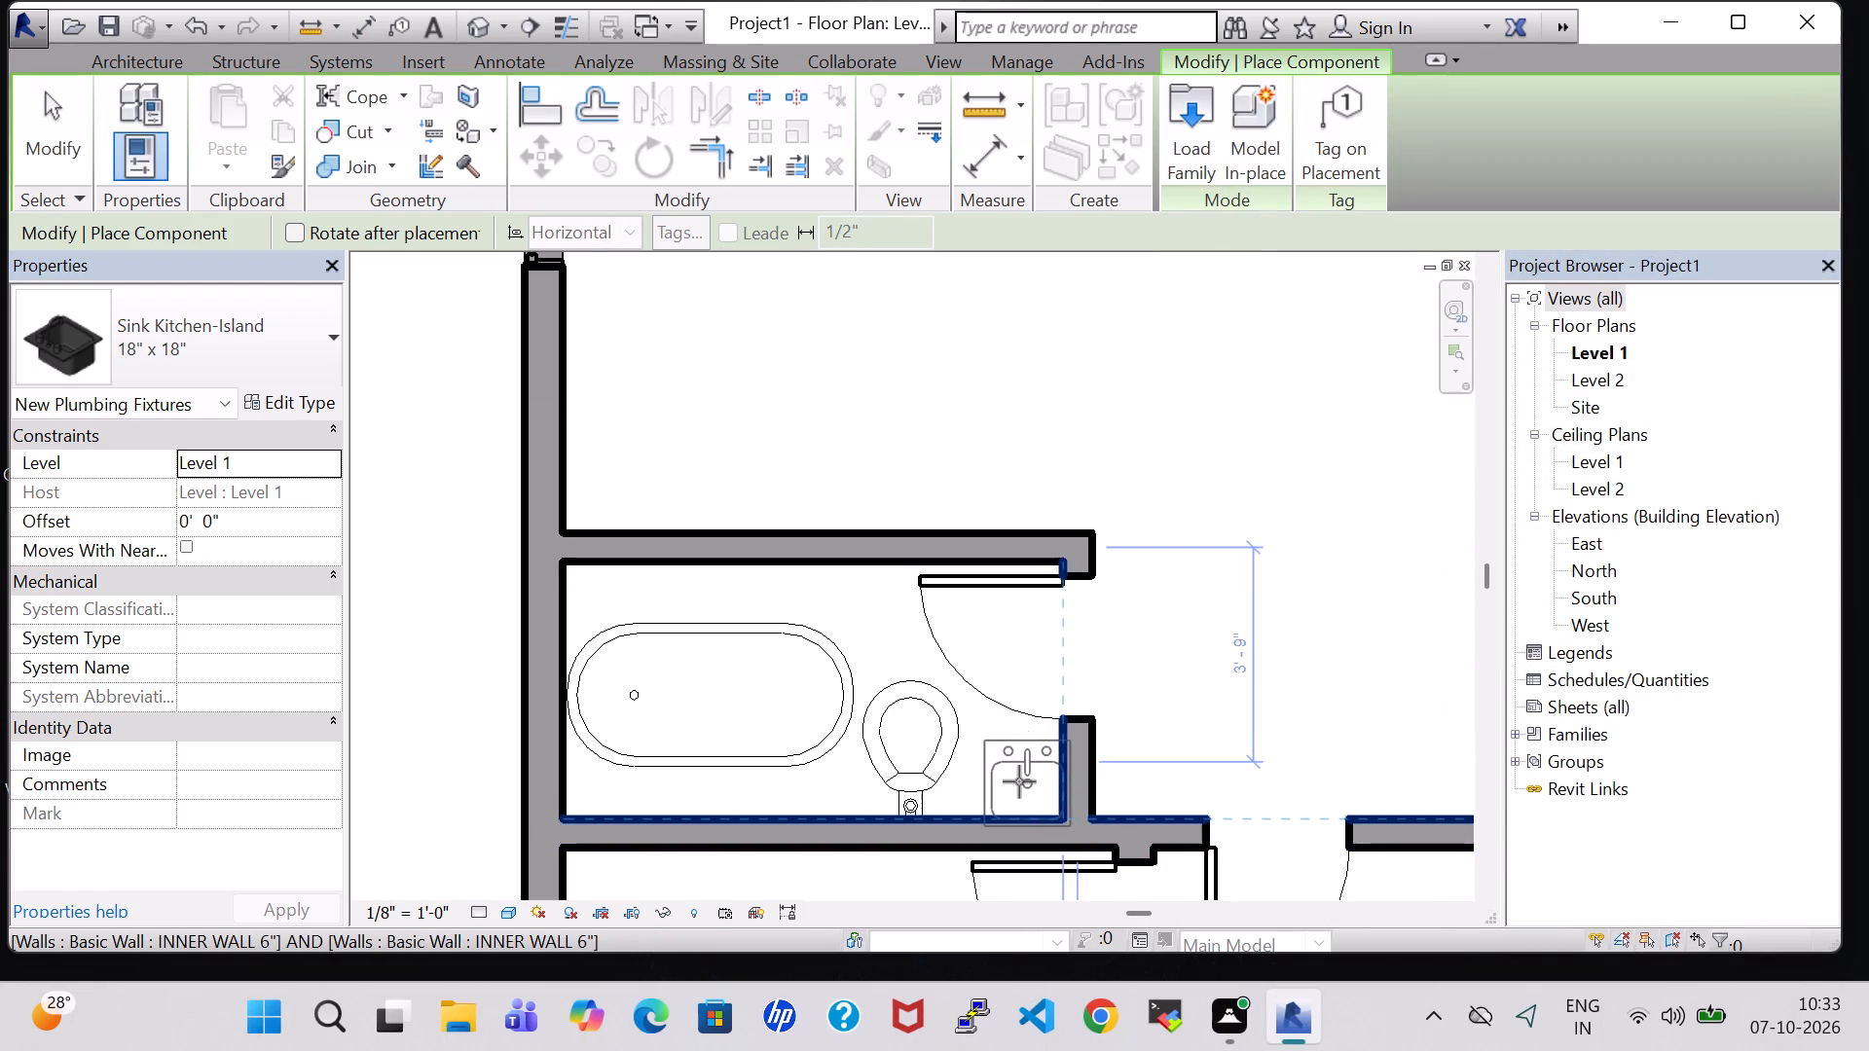
key(space)
key(space)
key(space)
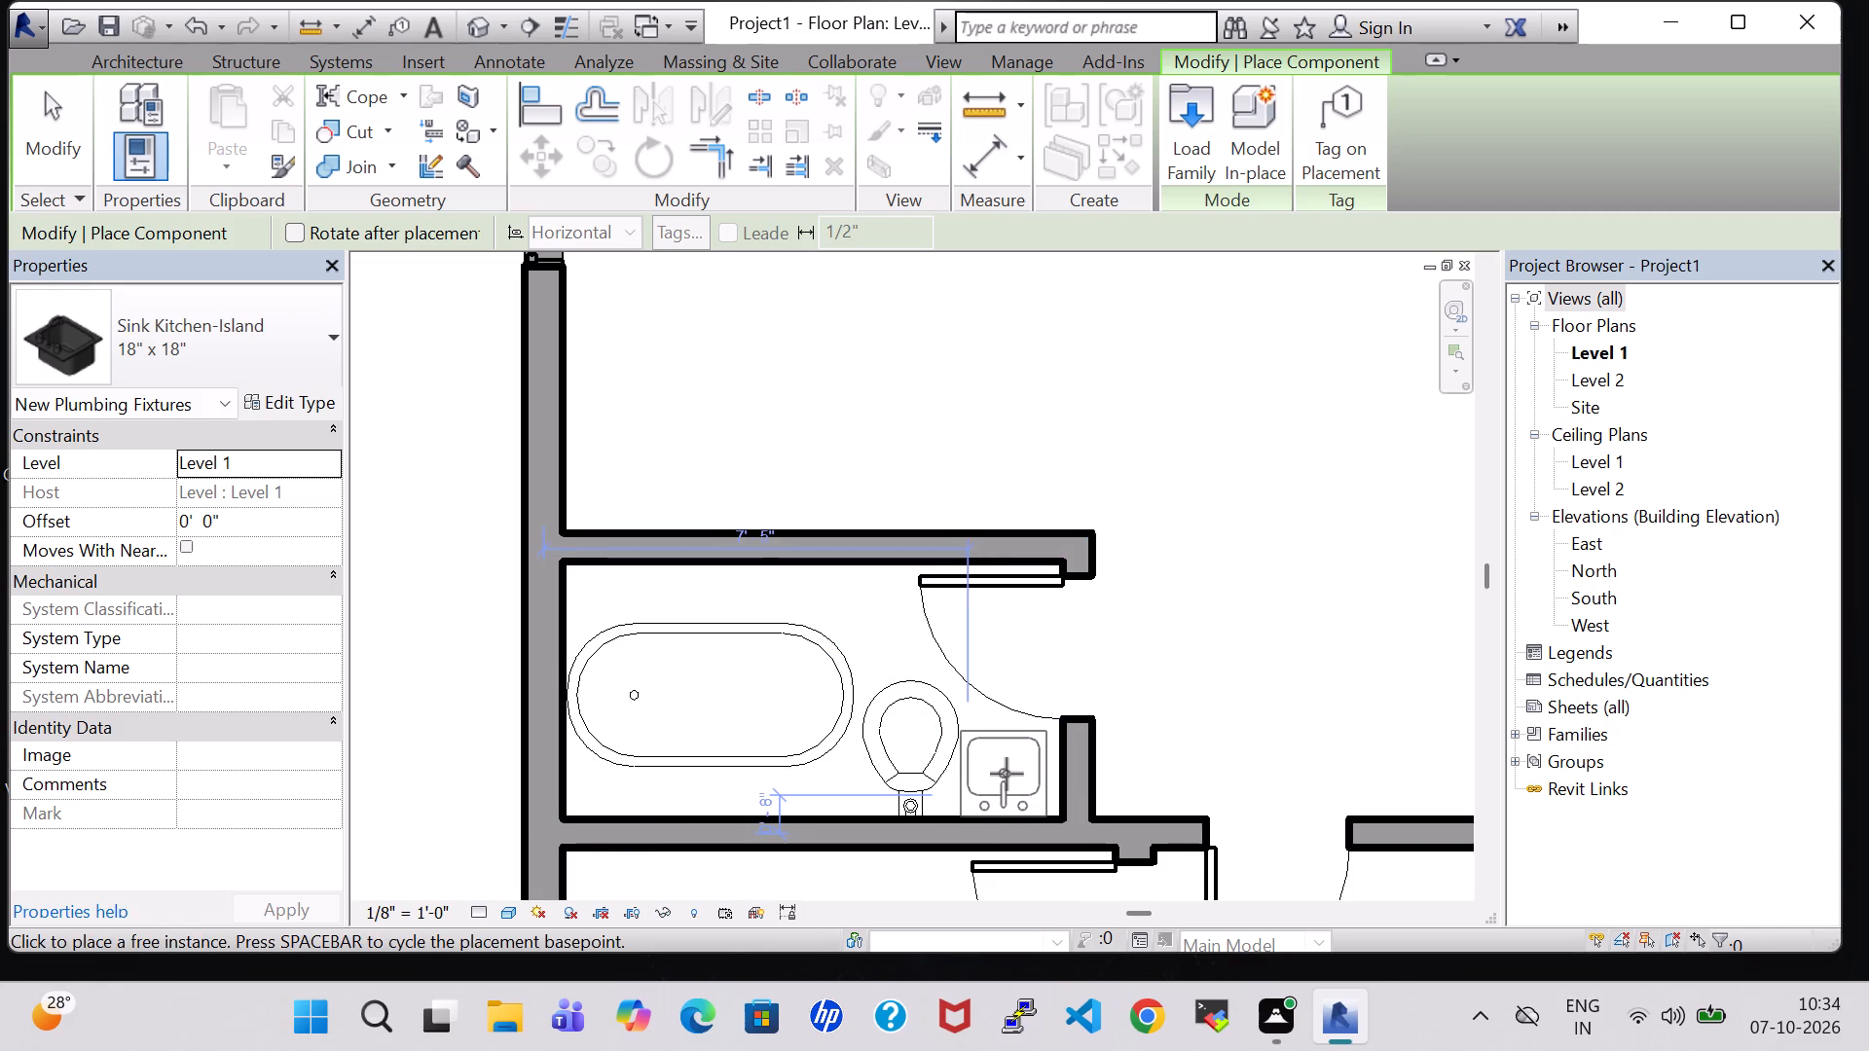
click(1007, 774)
key(Escape)
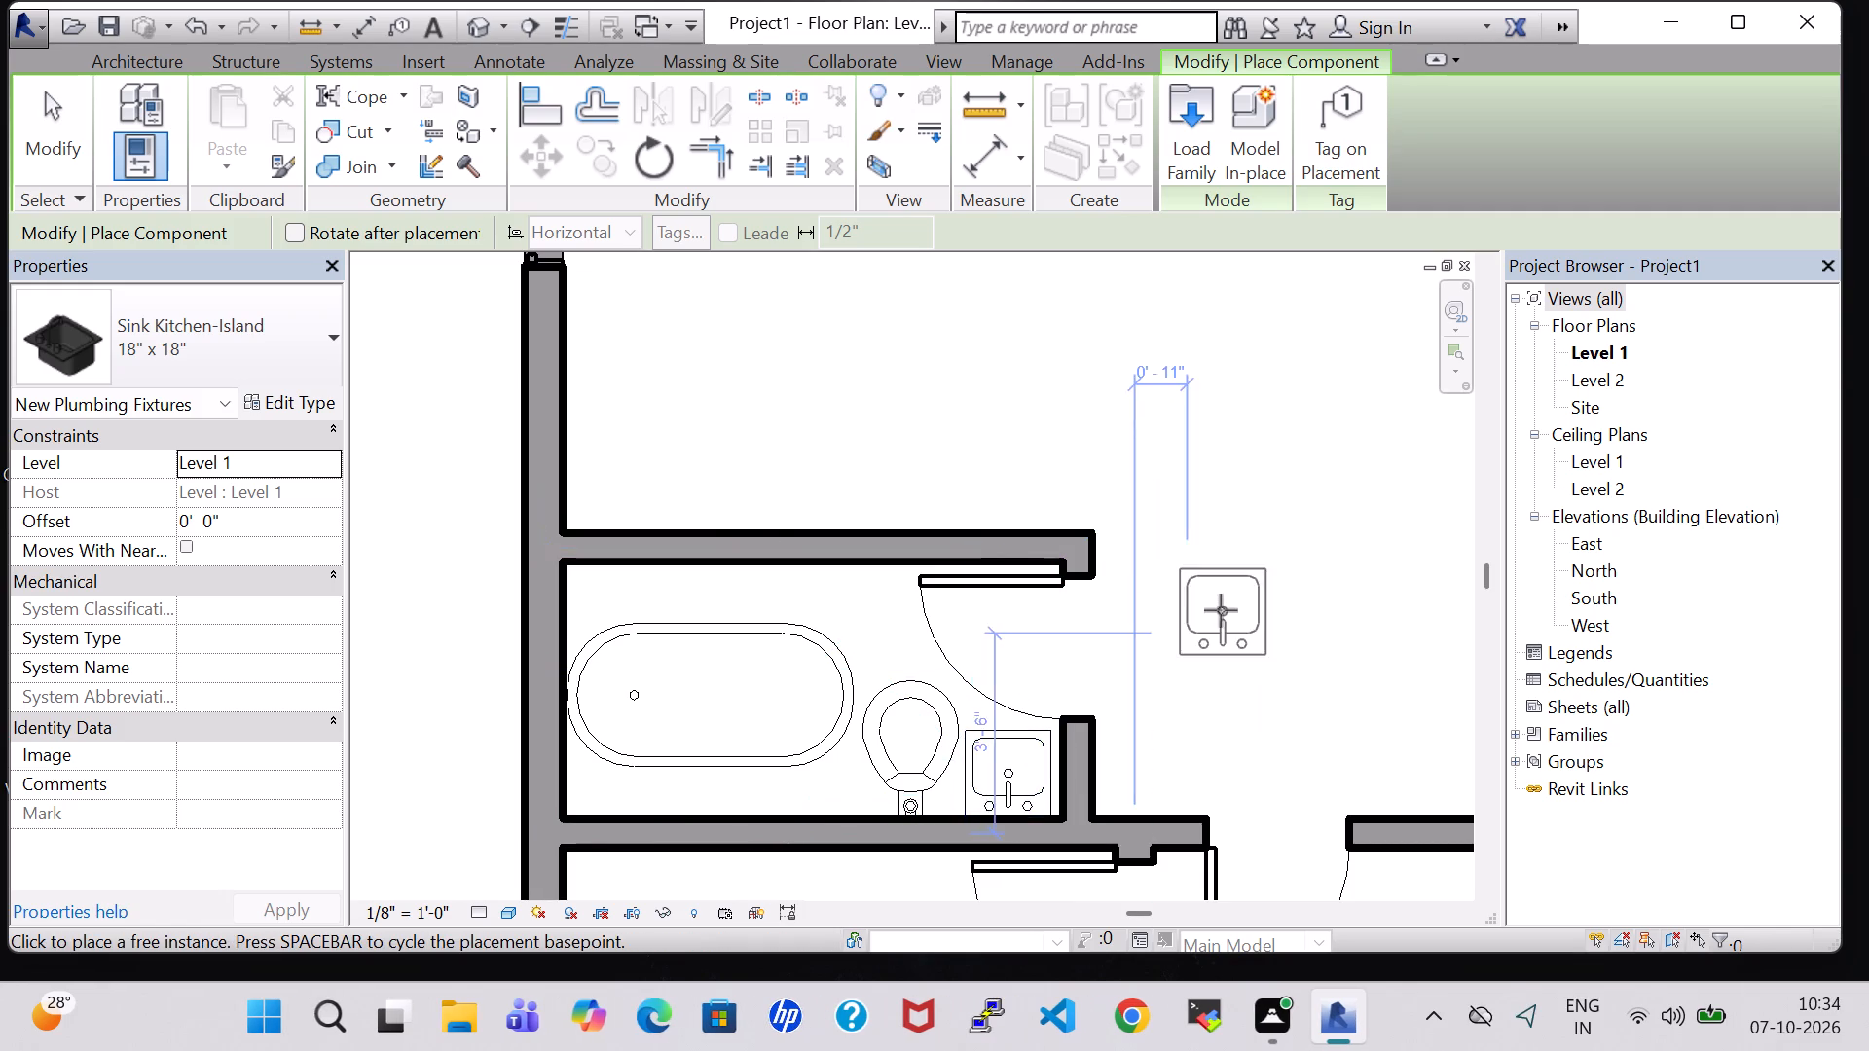
Place an 18" x 18" Sink Kitchen-Island against the eastern bathroom's north wall, west of the toilet, rotated so its faucet faces that wall.
scroll(1221, 610, down, 4)
middle_drag(1221, 610, 977, 660)
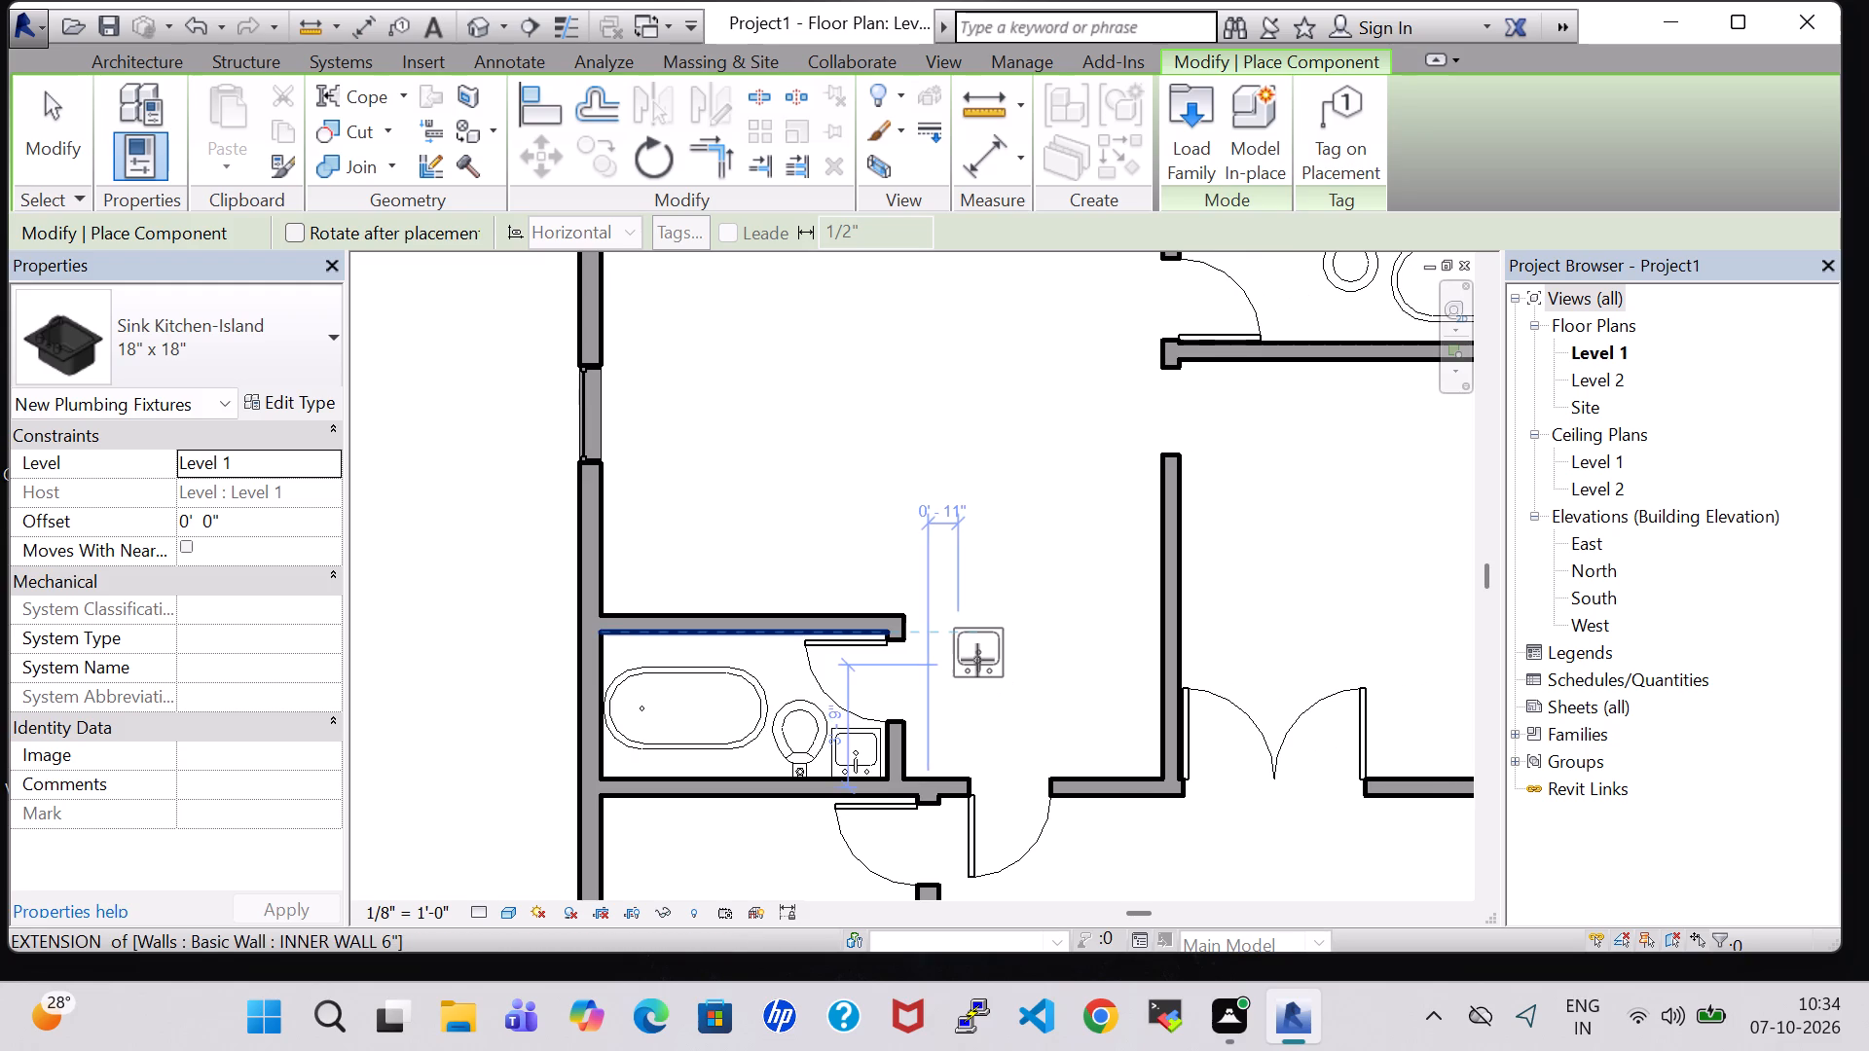
middle_drag(1338, 577, 976, 725)
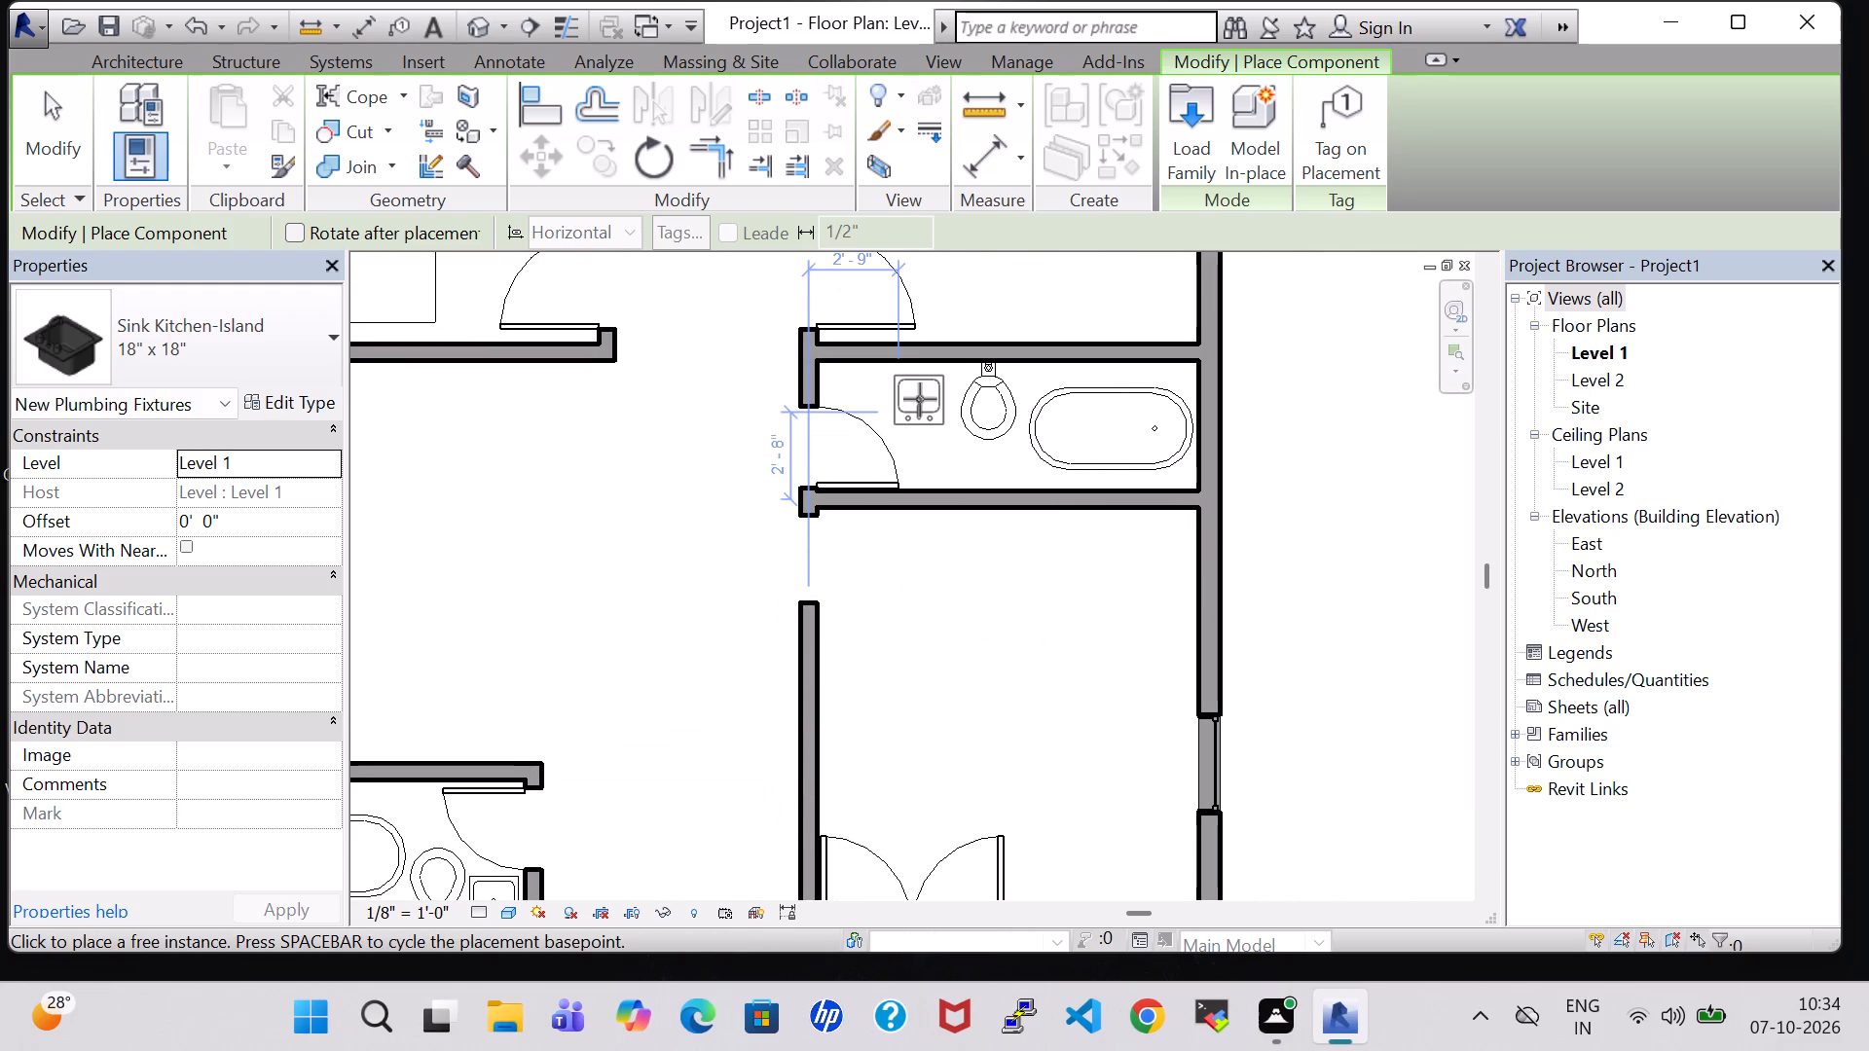
key(space)
key(space)
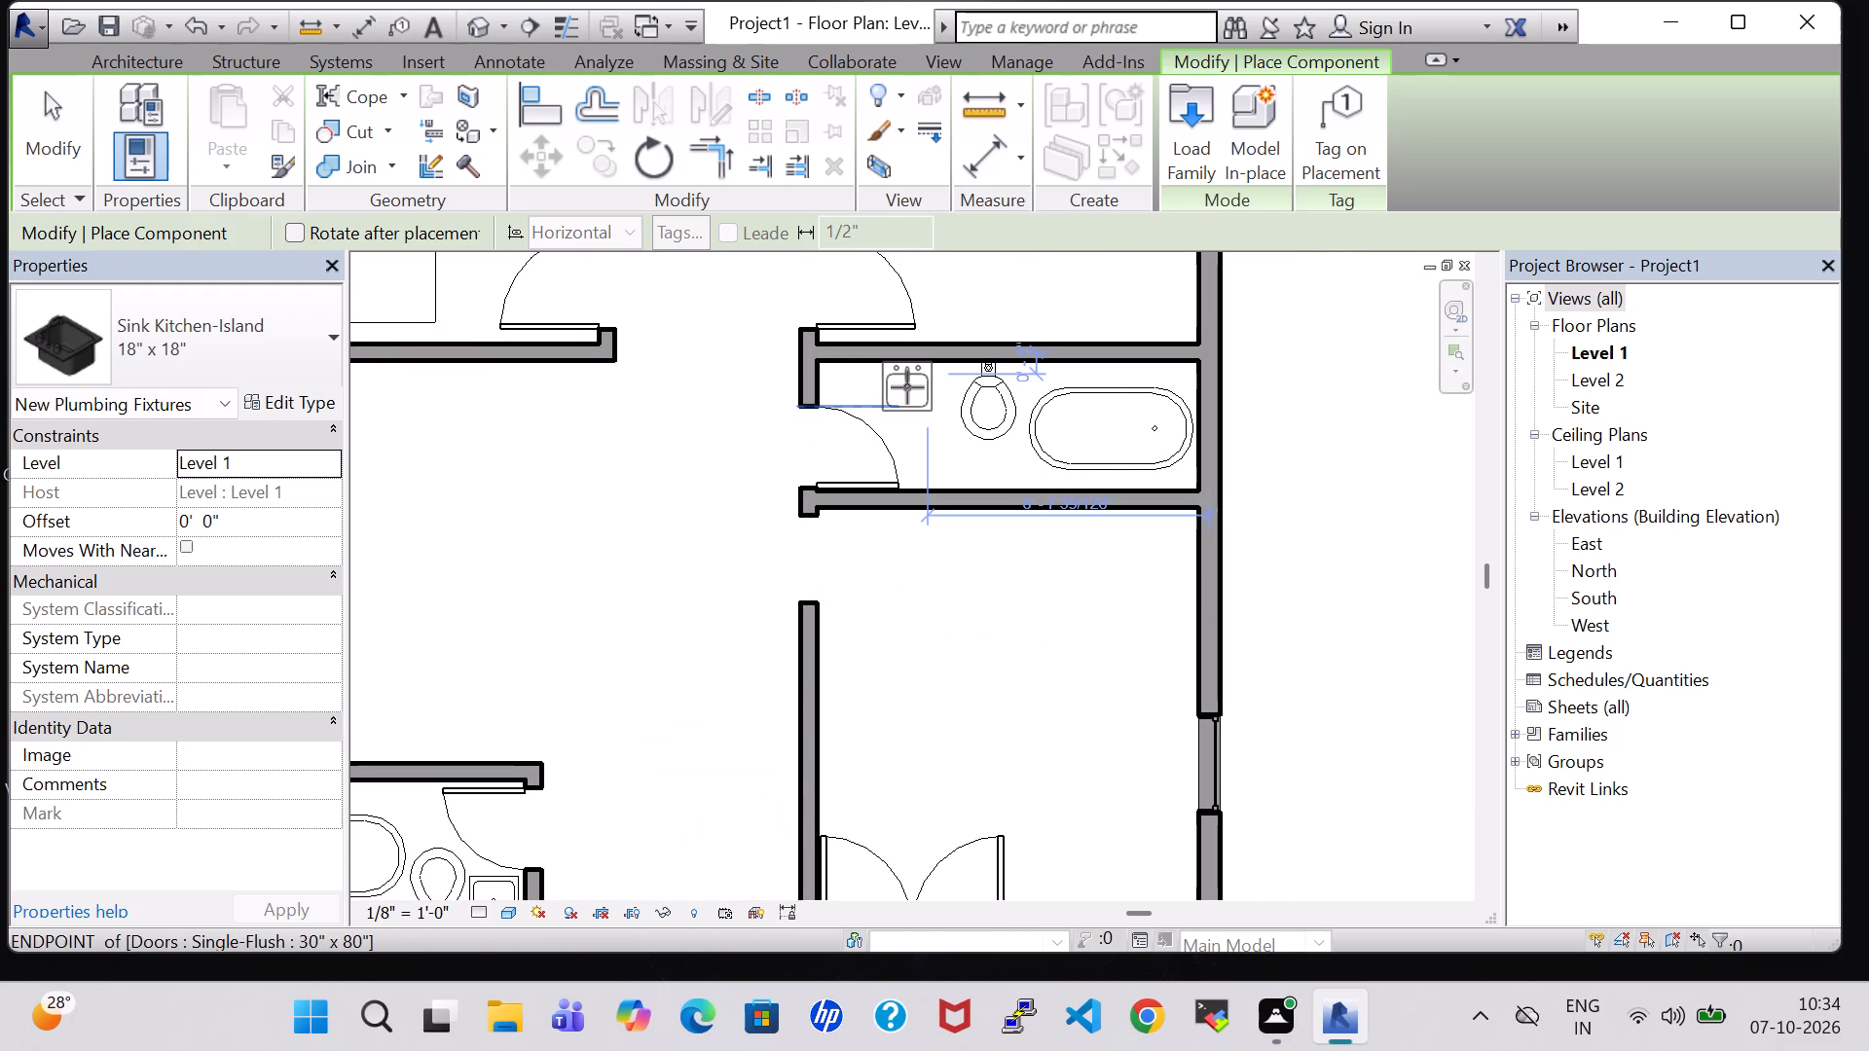
click(907, 387)
key(Escape)
key(Escape)
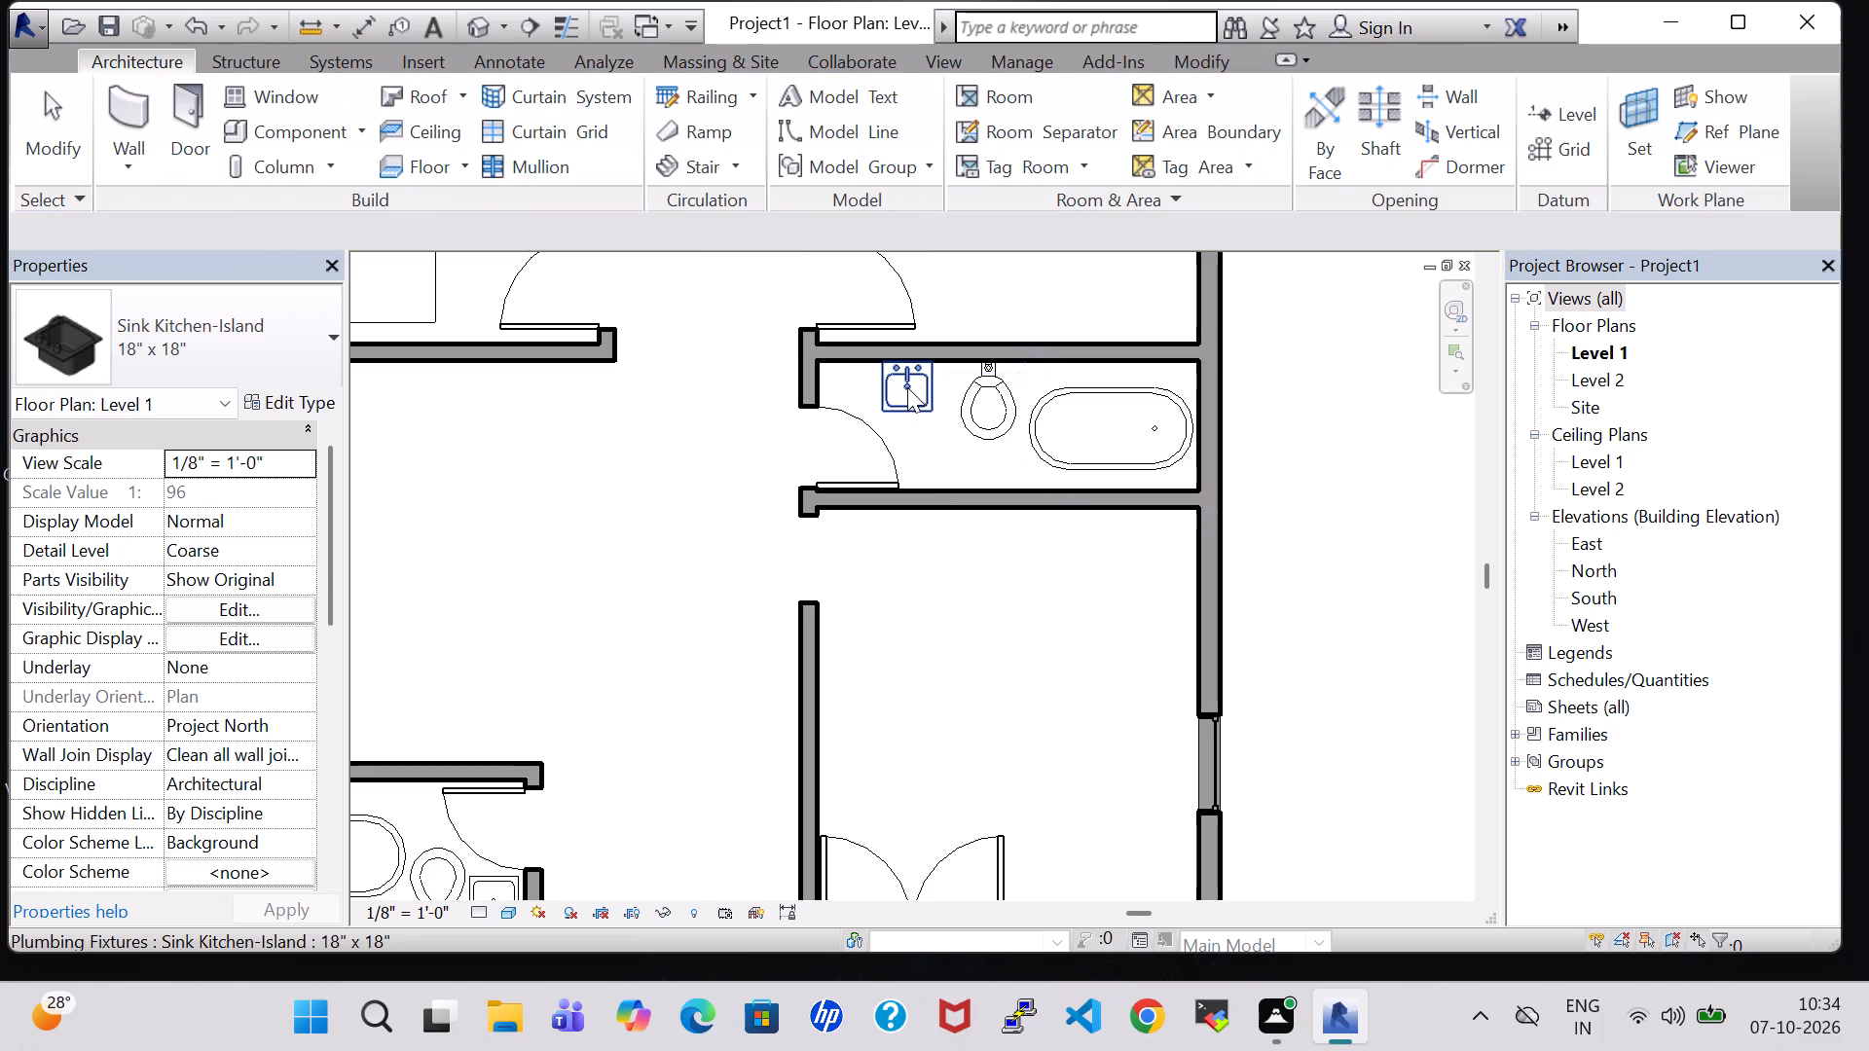
scroll(985, 615, down, 4)
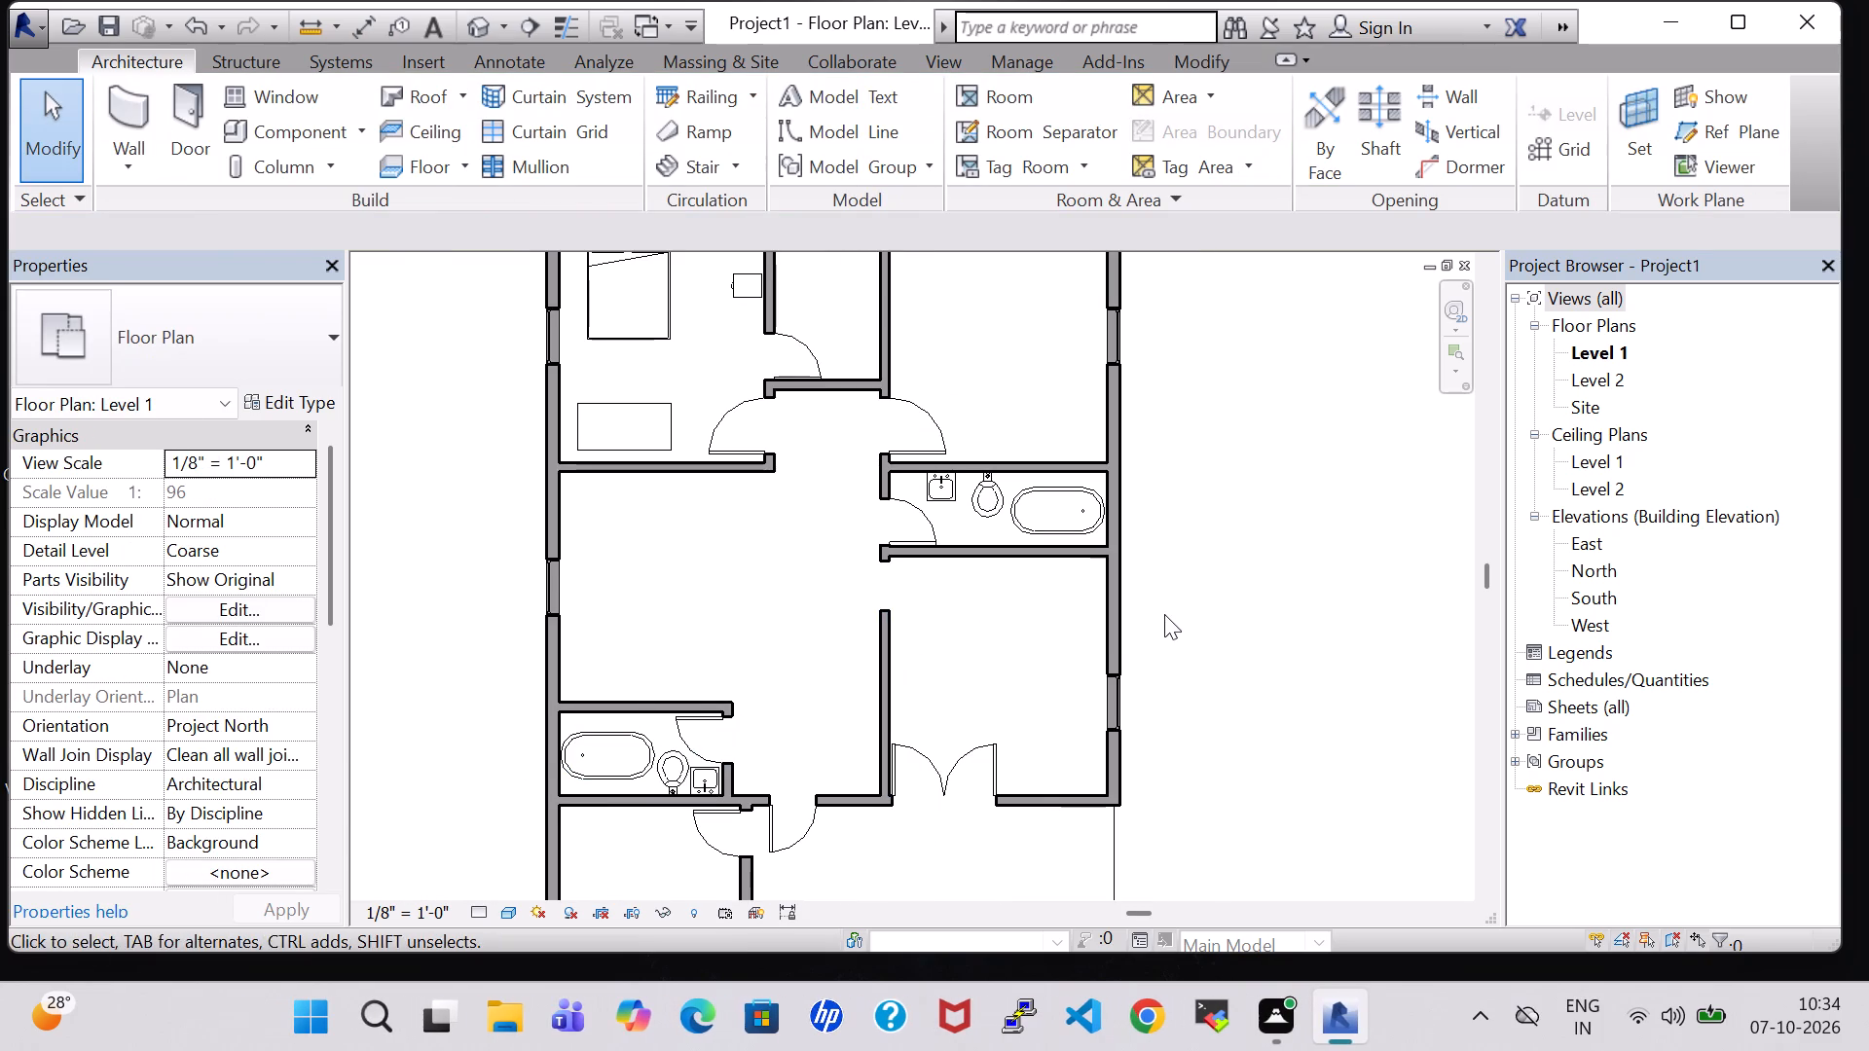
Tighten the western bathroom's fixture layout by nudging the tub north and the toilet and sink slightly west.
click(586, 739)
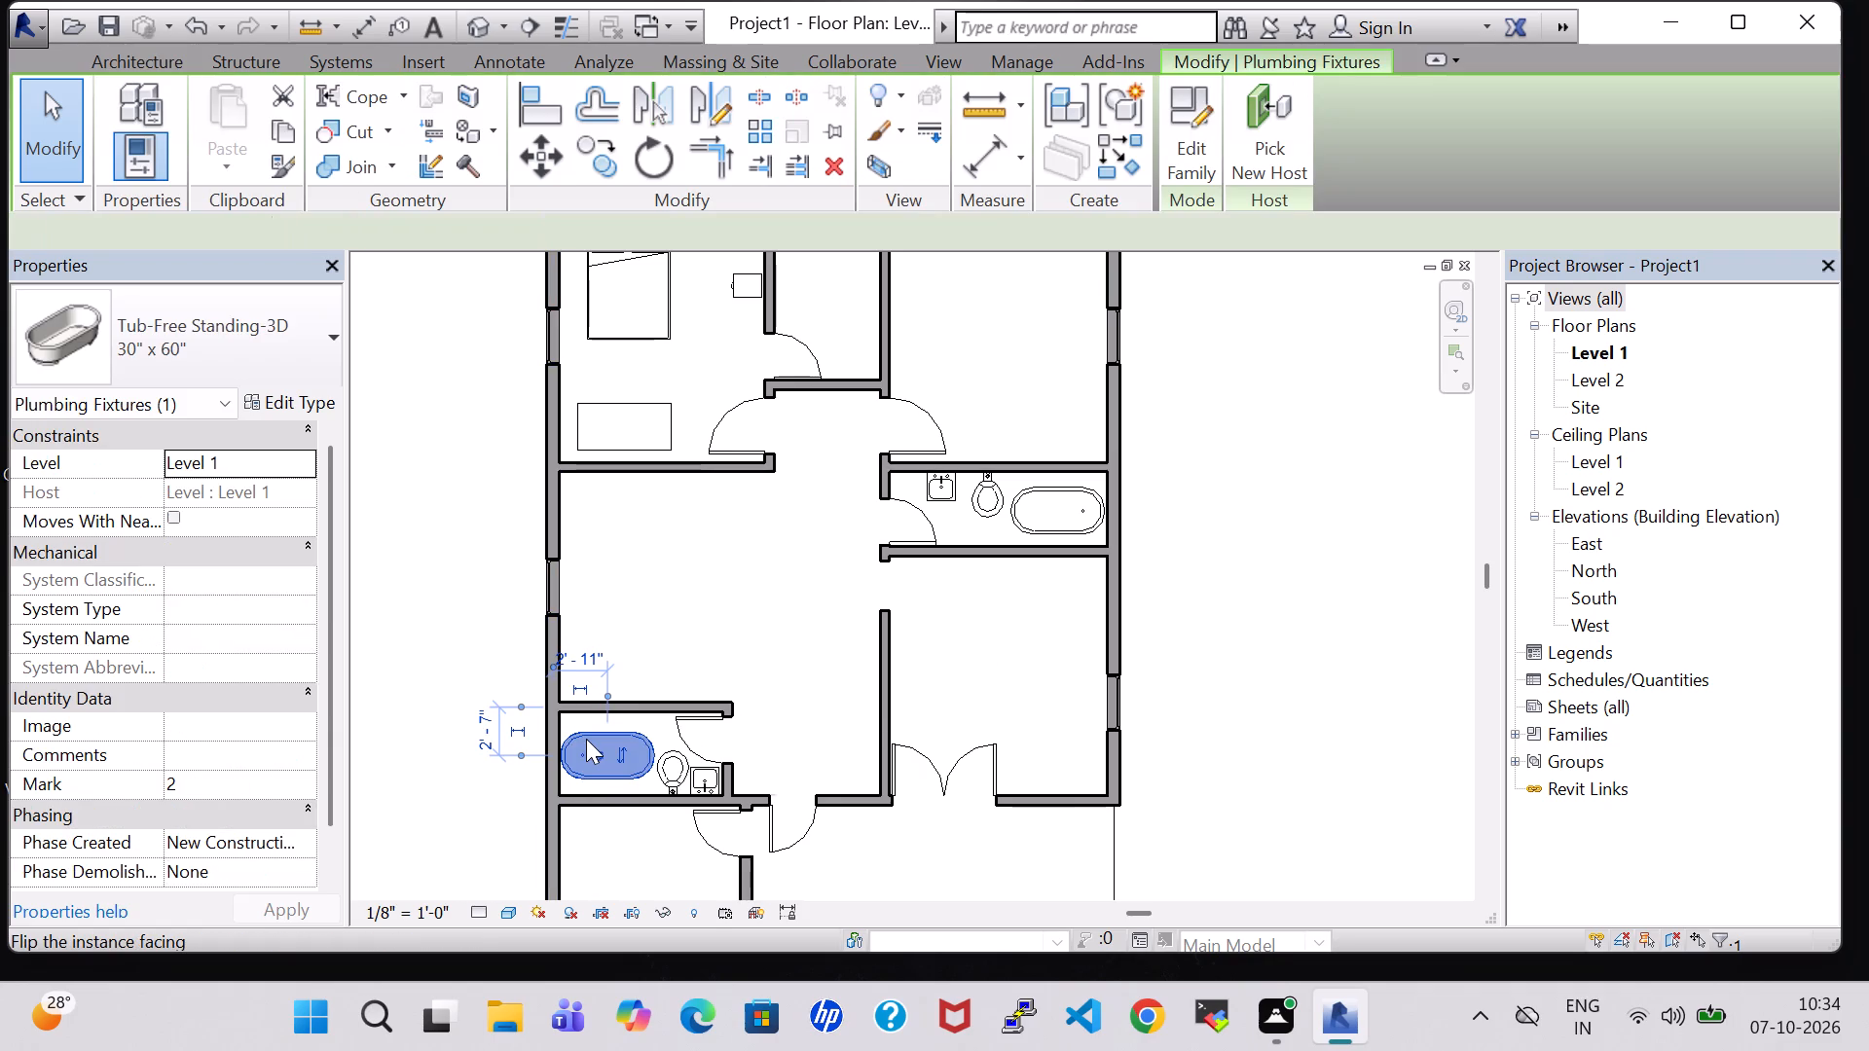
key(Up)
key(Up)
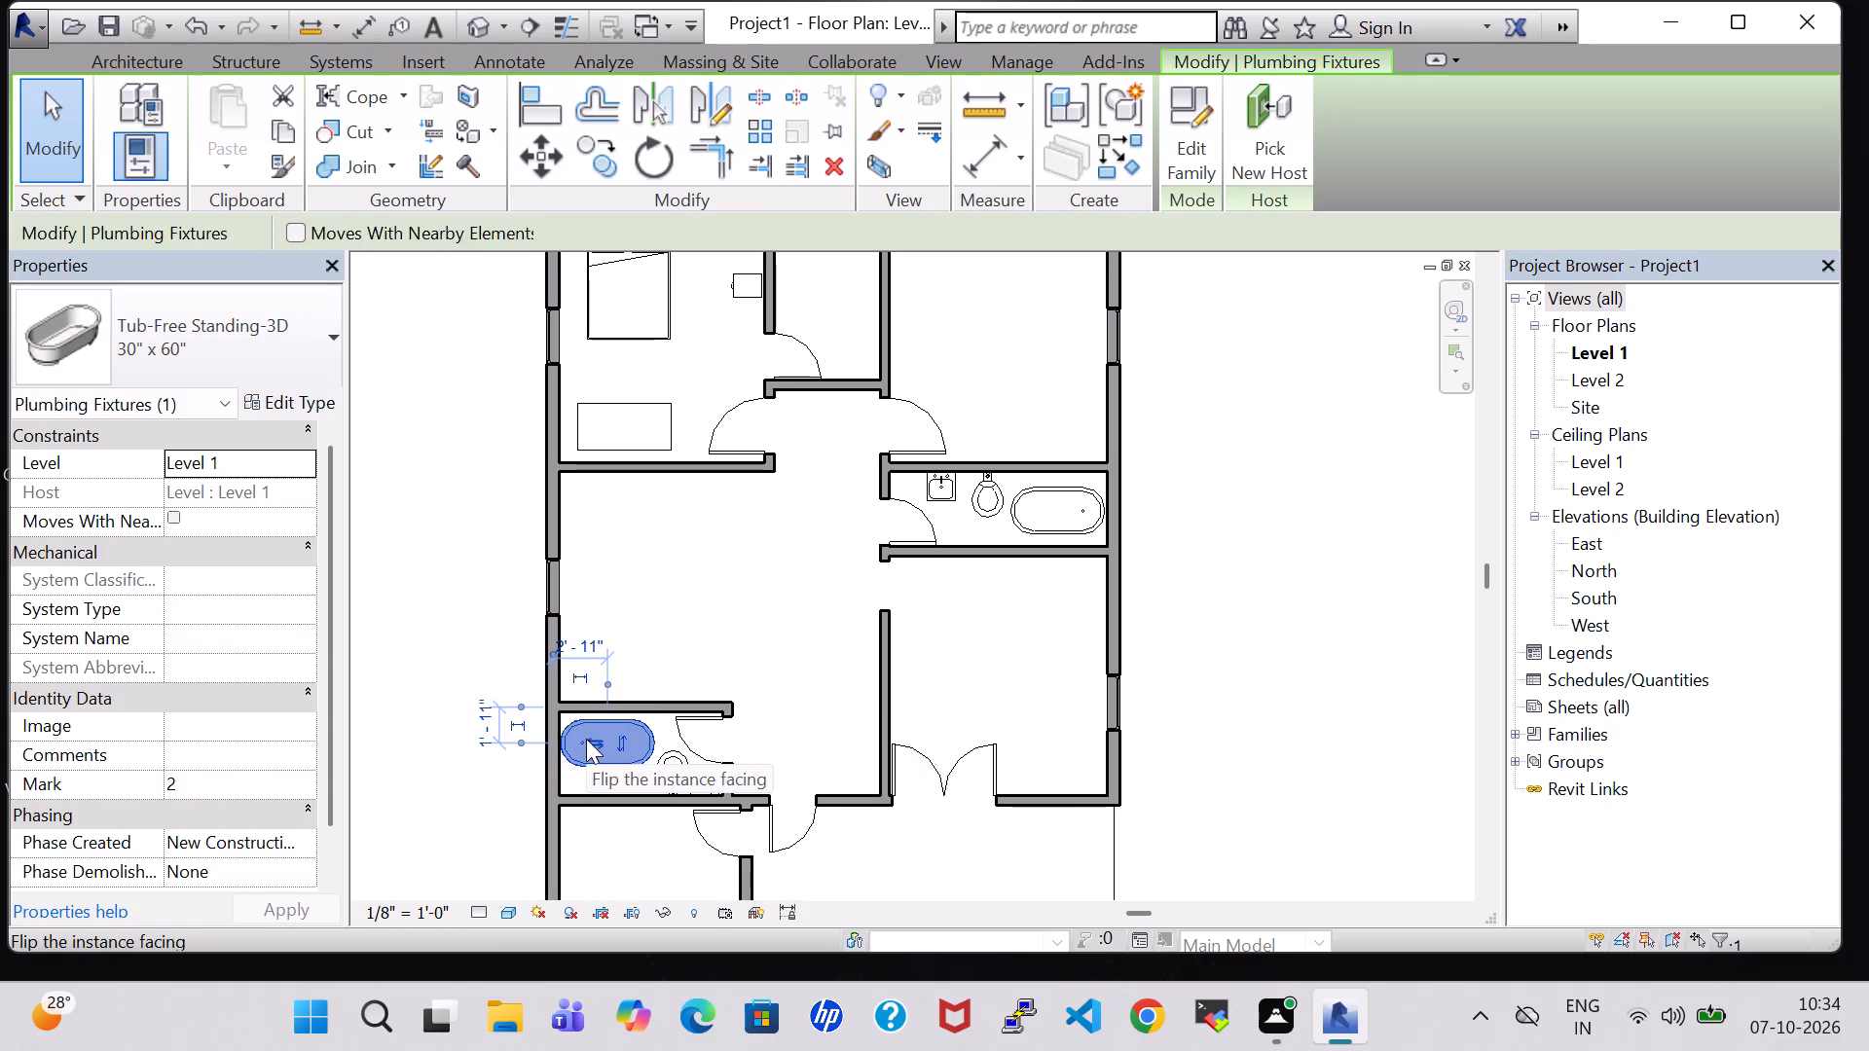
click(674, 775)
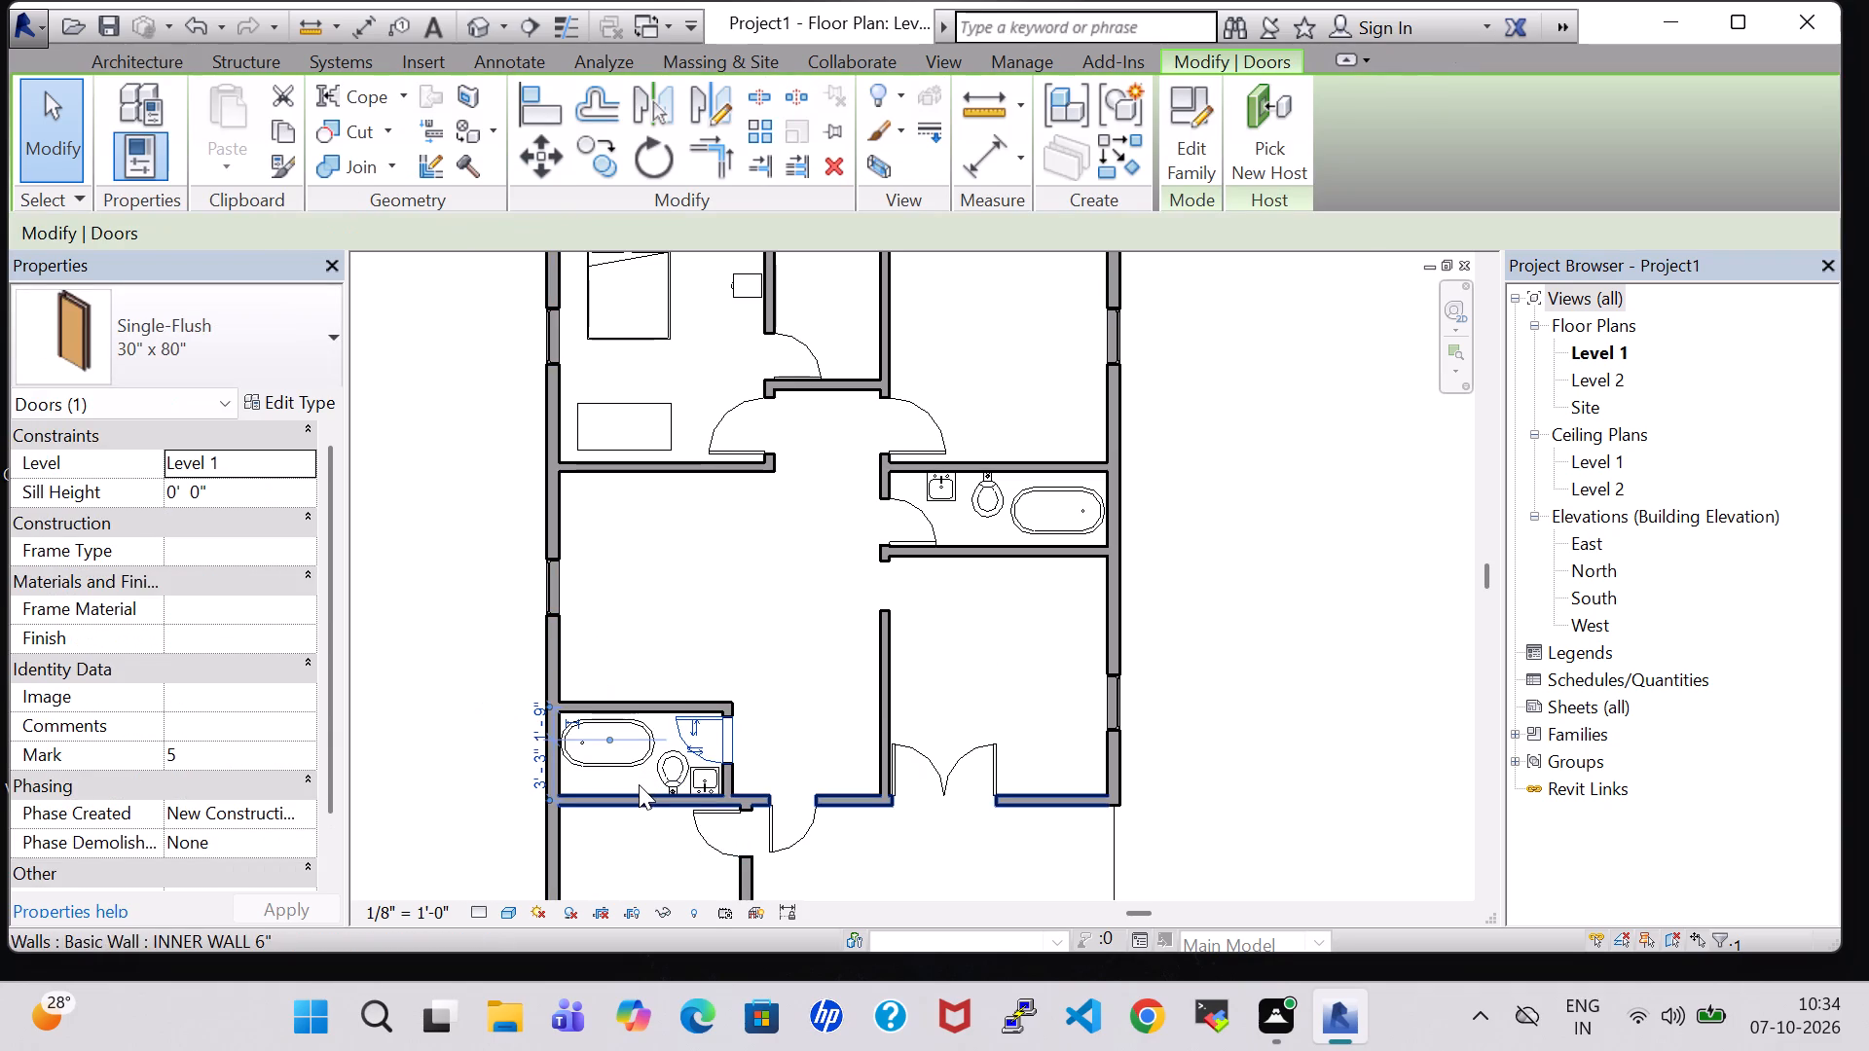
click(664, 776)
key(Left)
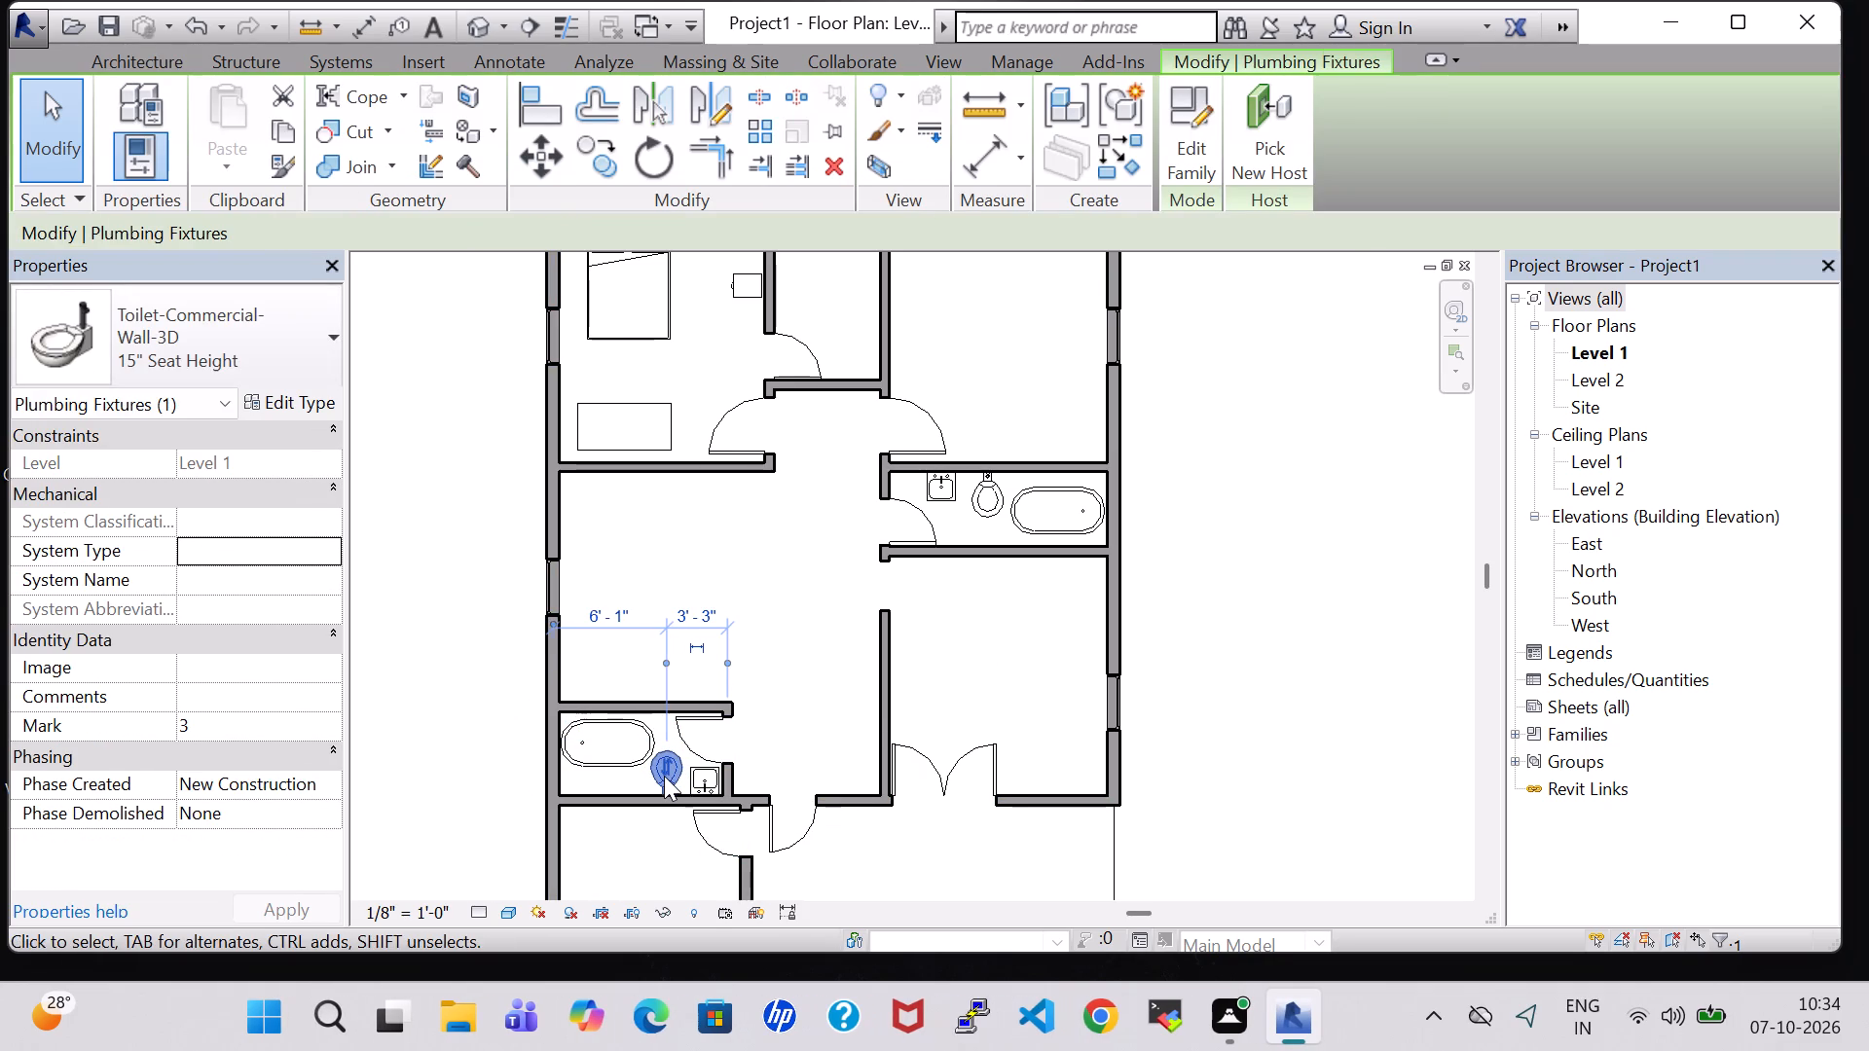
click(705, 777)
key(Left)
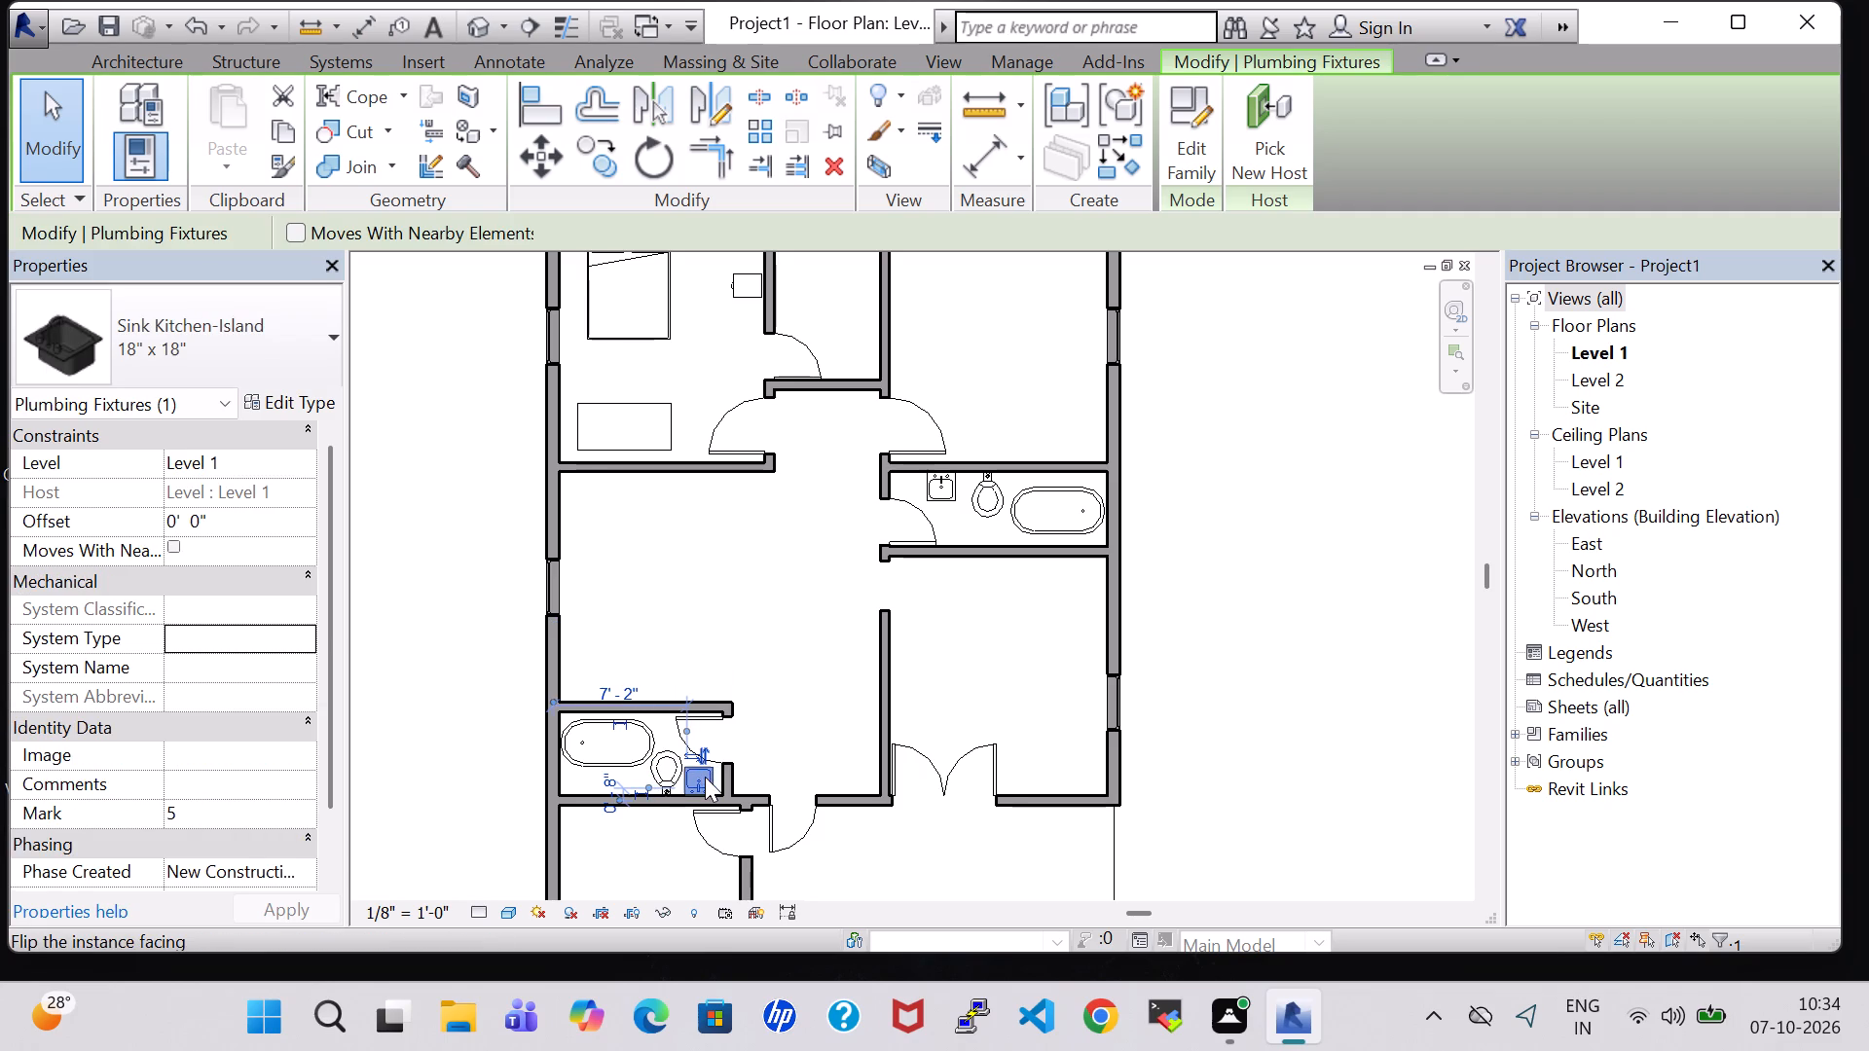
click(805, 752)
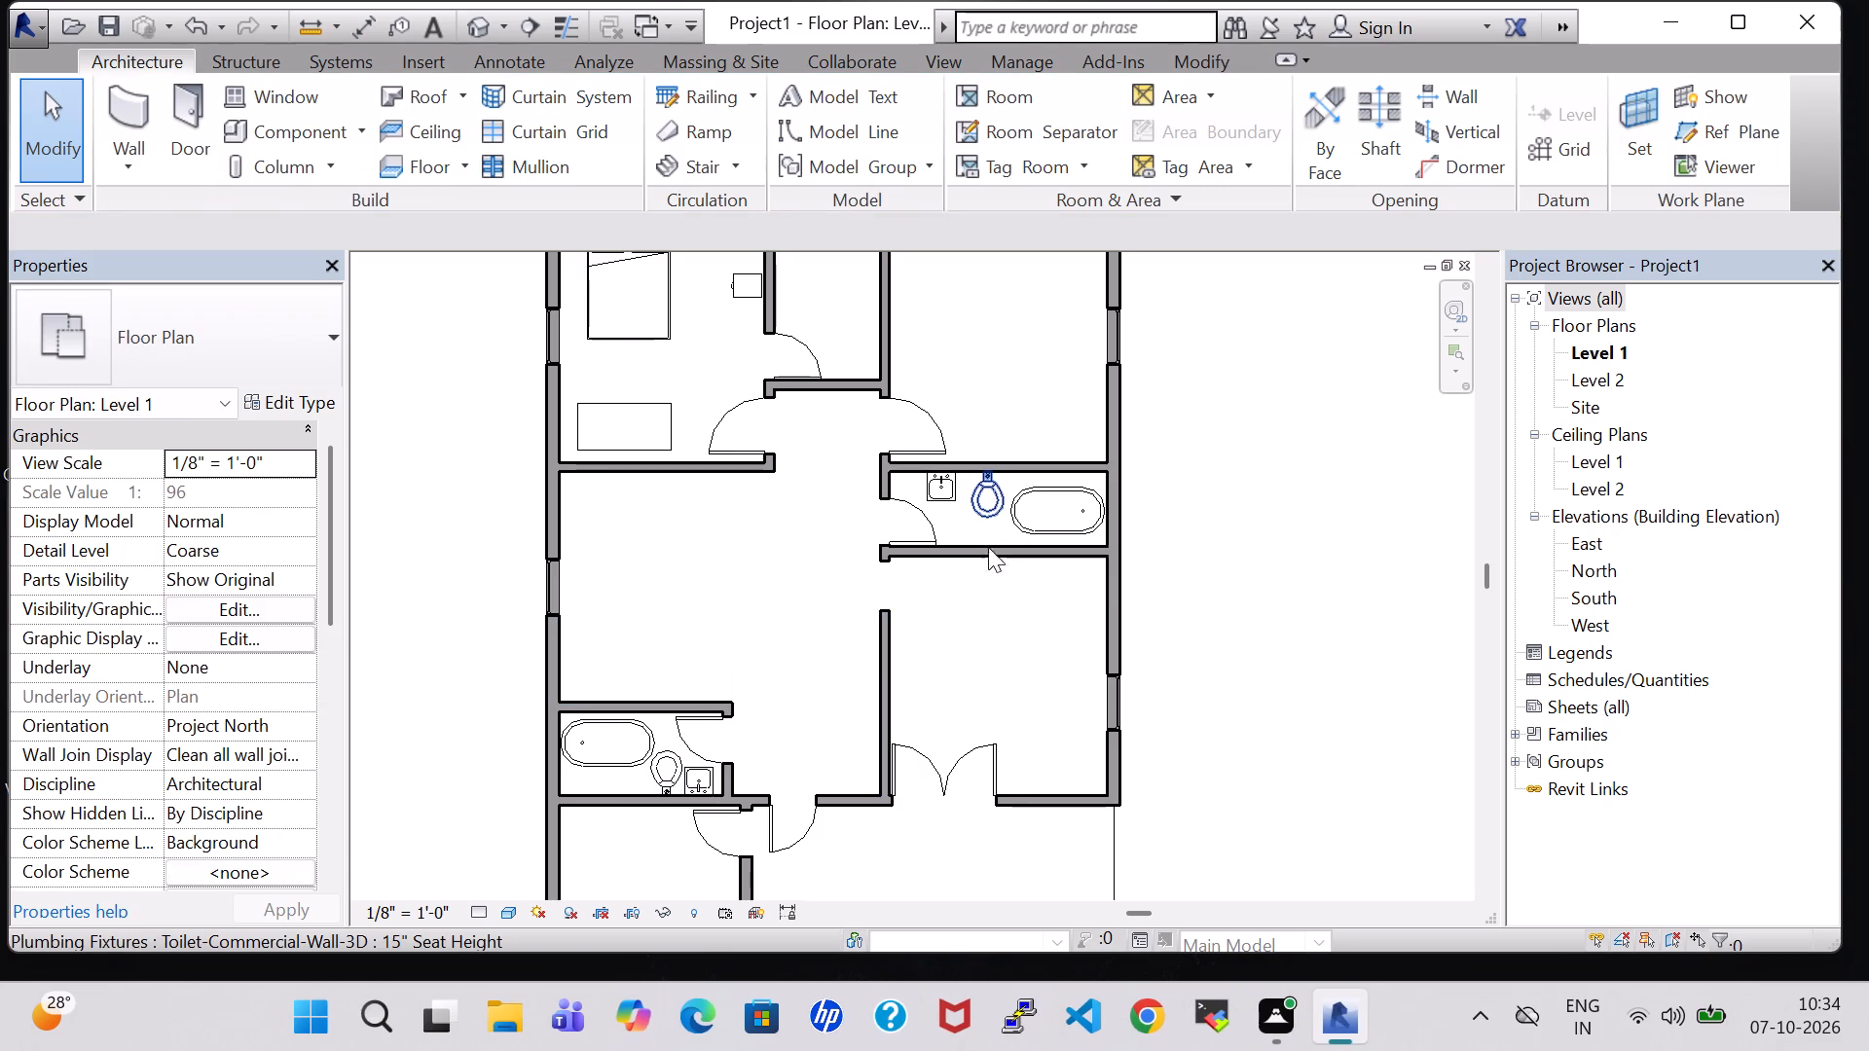
Move the 30" x 60" tub from the western bathroom into the small northern bathroom adjoining the northwest bedroom.
scroll(939, 607, down, 2)
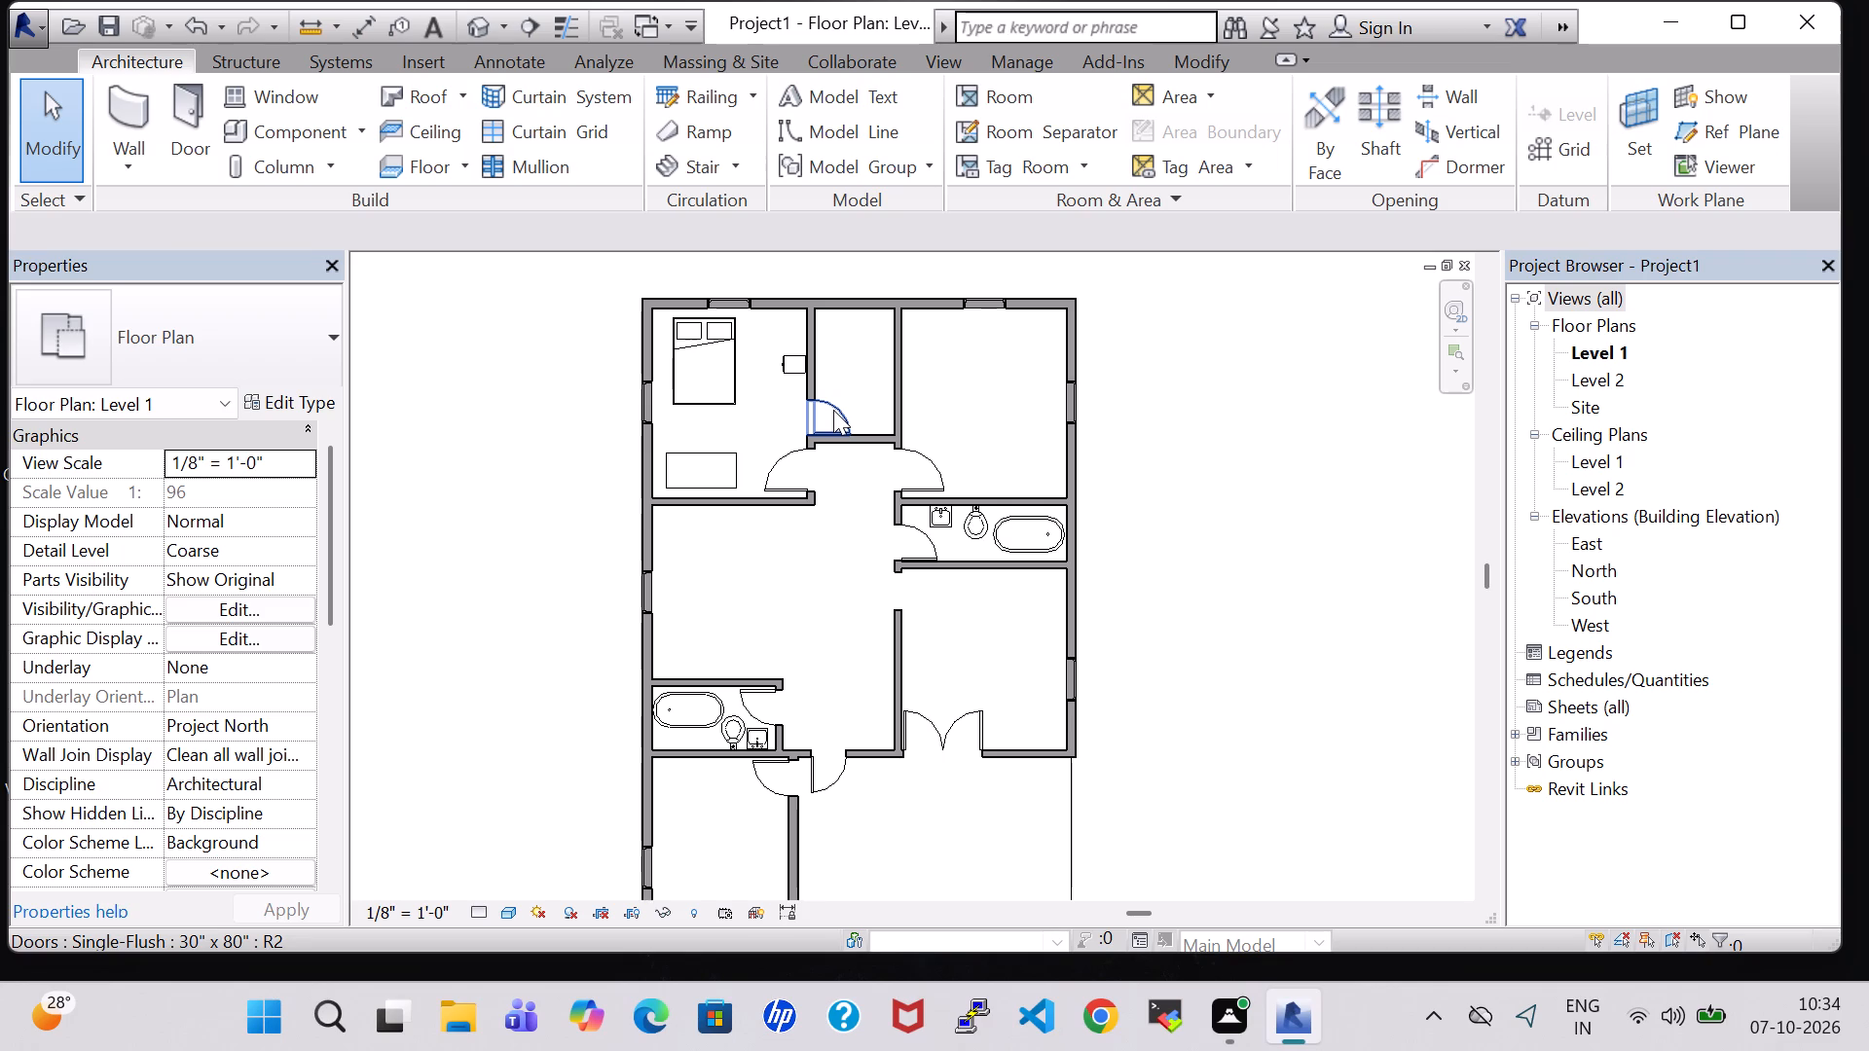
click(709, 721)
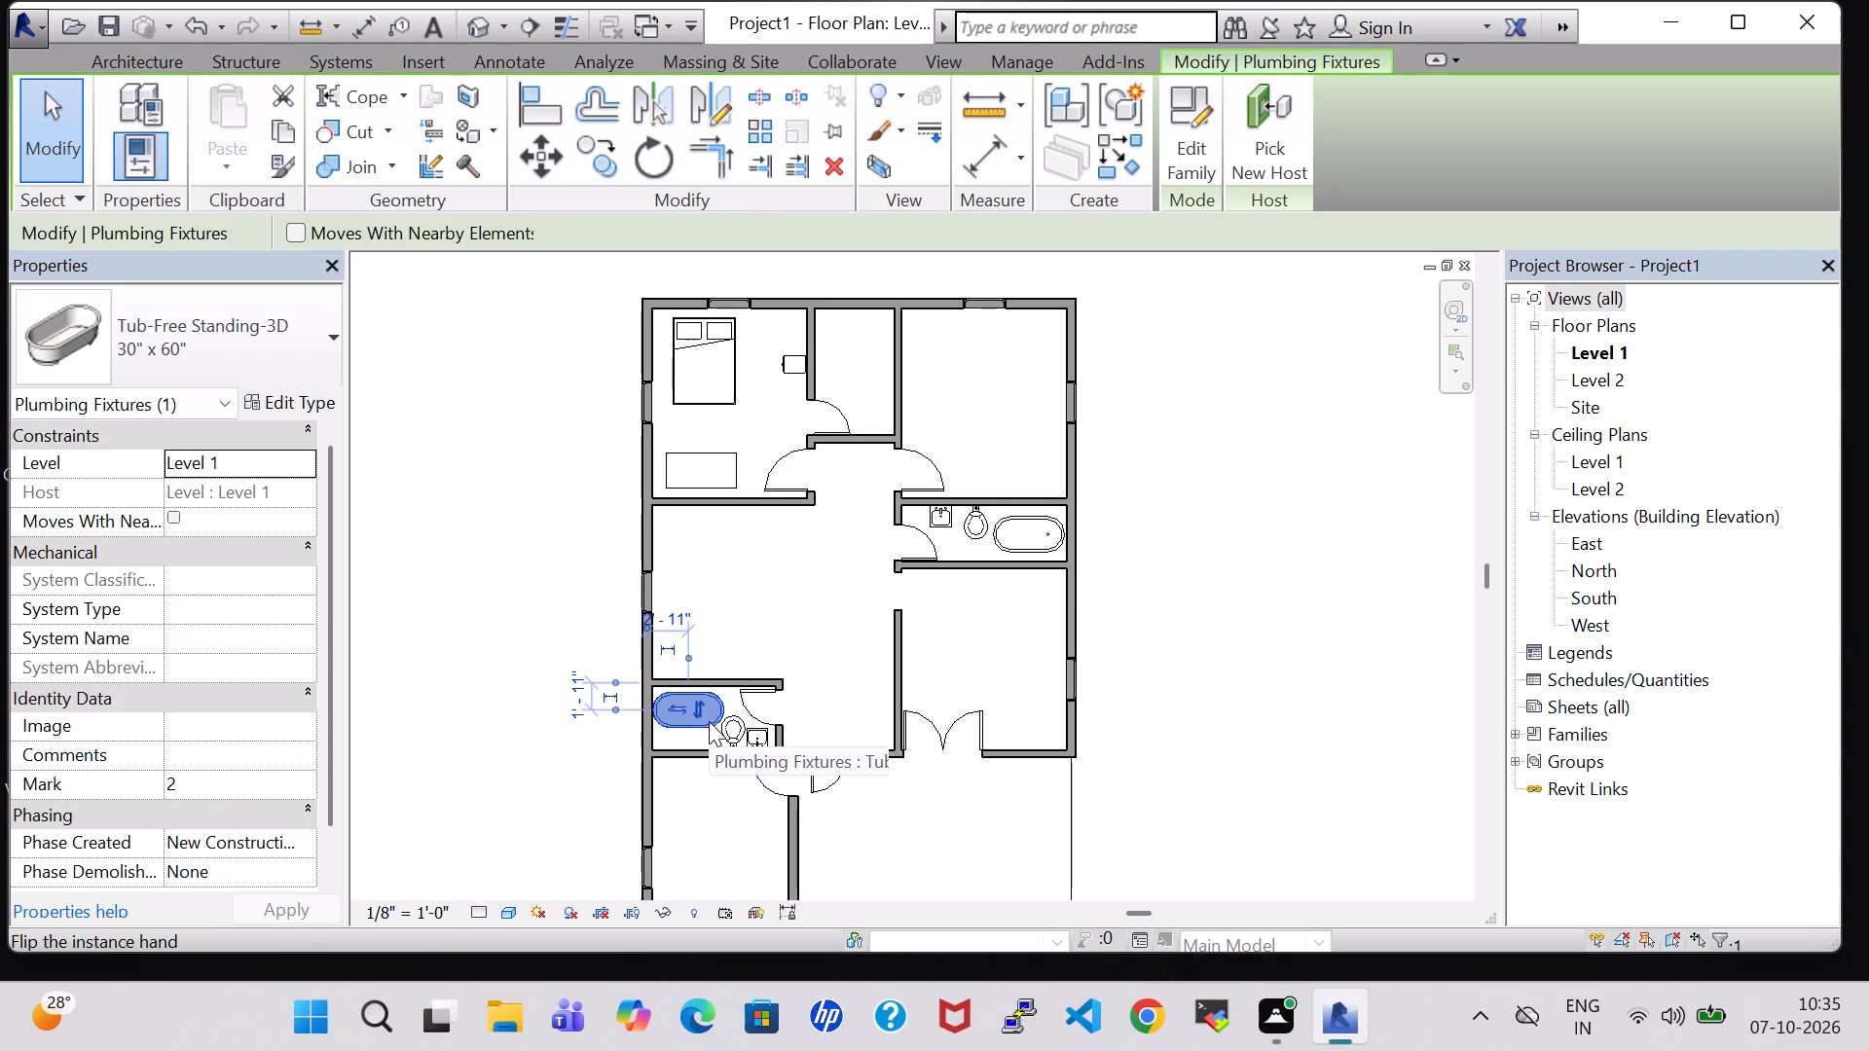
key(Up)
key(Up)
key(Up)
key(Up)
key(Up)
key(Up)
key(Up)
key(Up)
key(Up)
key(Up)
key(Up)
key(Up)
key(Up)
key(Up)
key(Up)
key(Up)
key(Up)
key(Up)
key(Up)
key(Up)
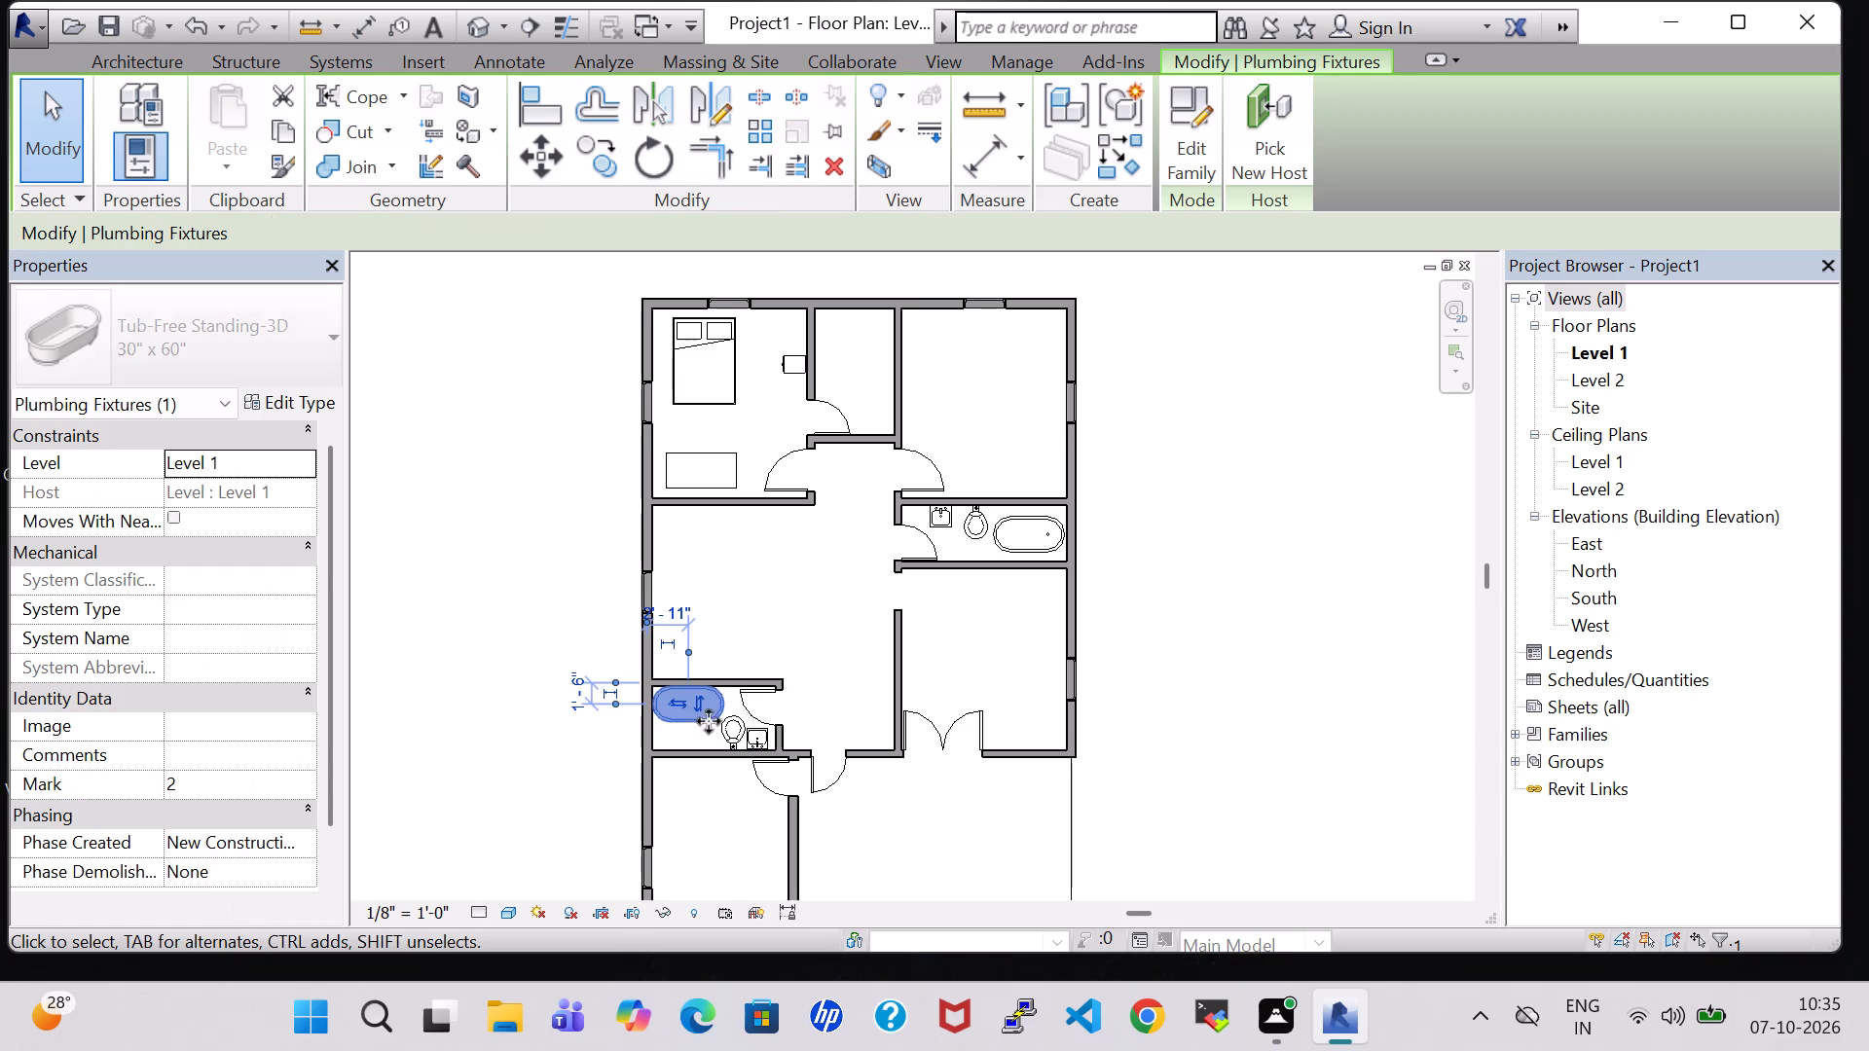
key(Up)
key(Up)
key(Up)
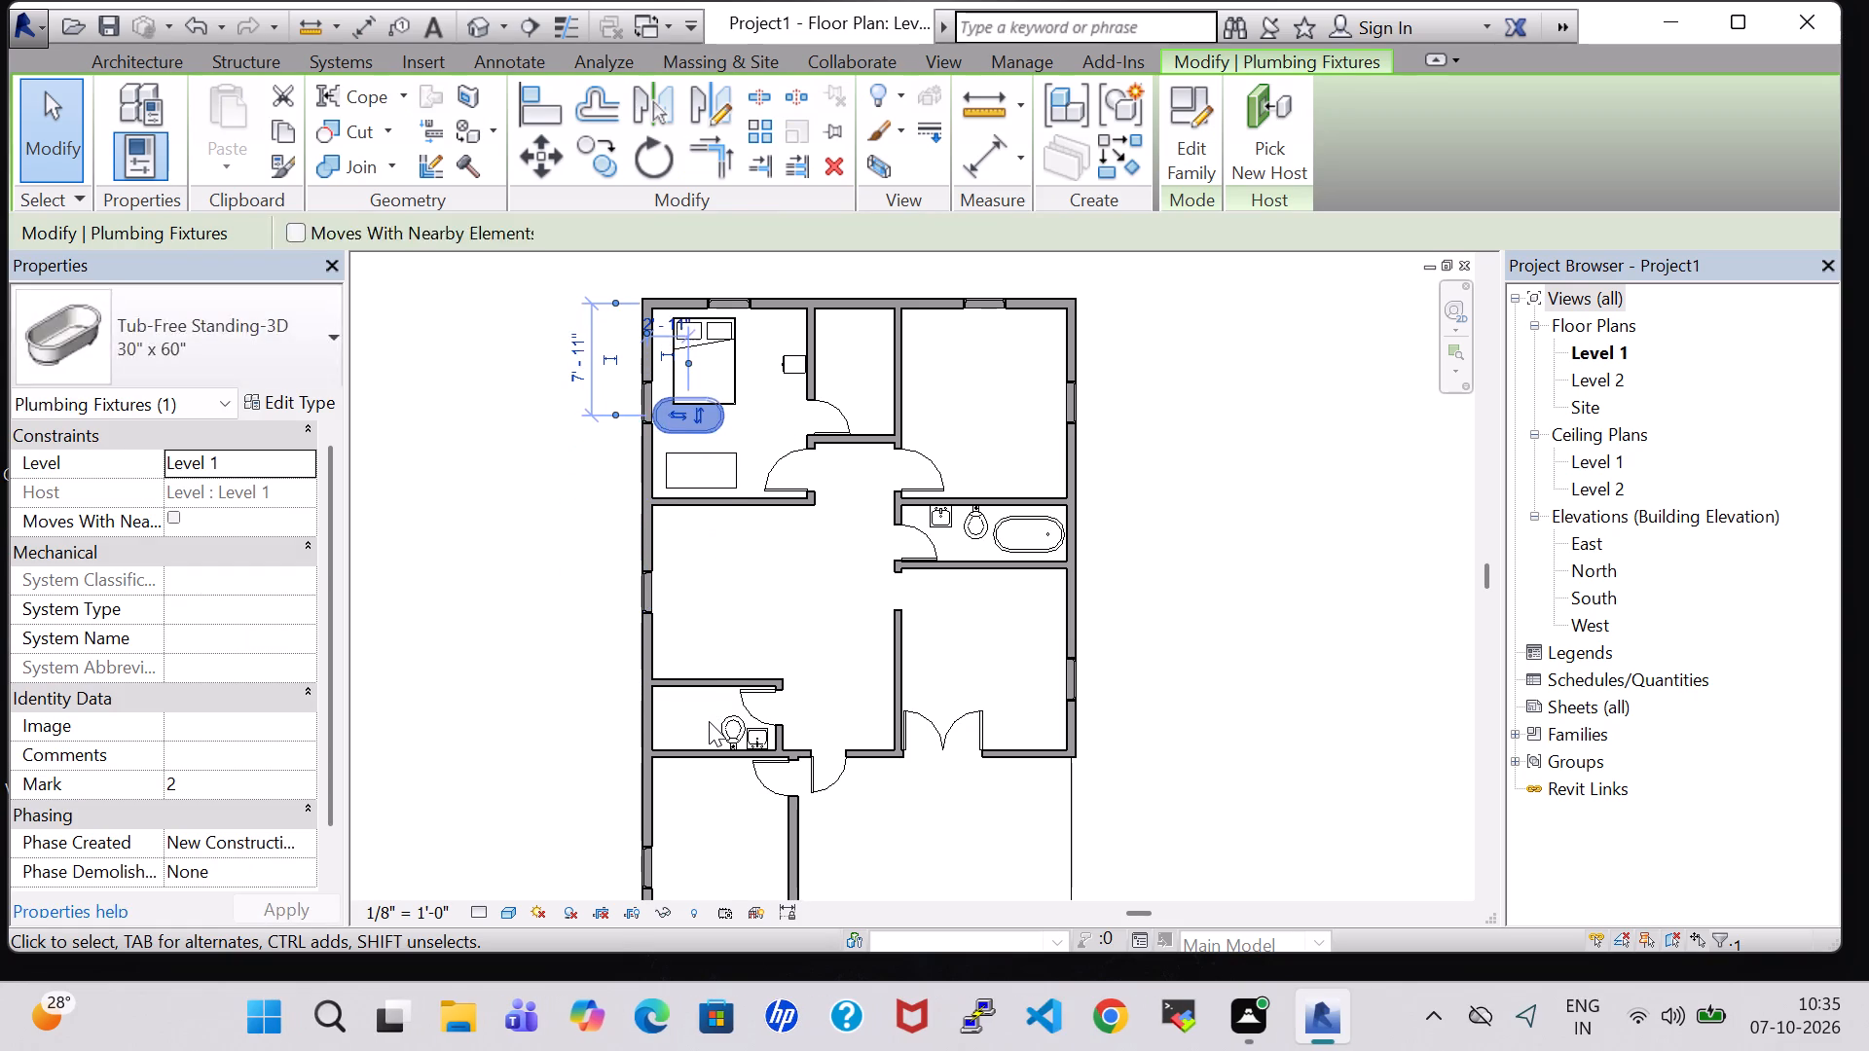
key(Up)
key(Up)
key(Up)
key(Up)
key(Right)
key(Right)
key(Right)
key(Right)
key(Right)
key(Right)
key(Right)
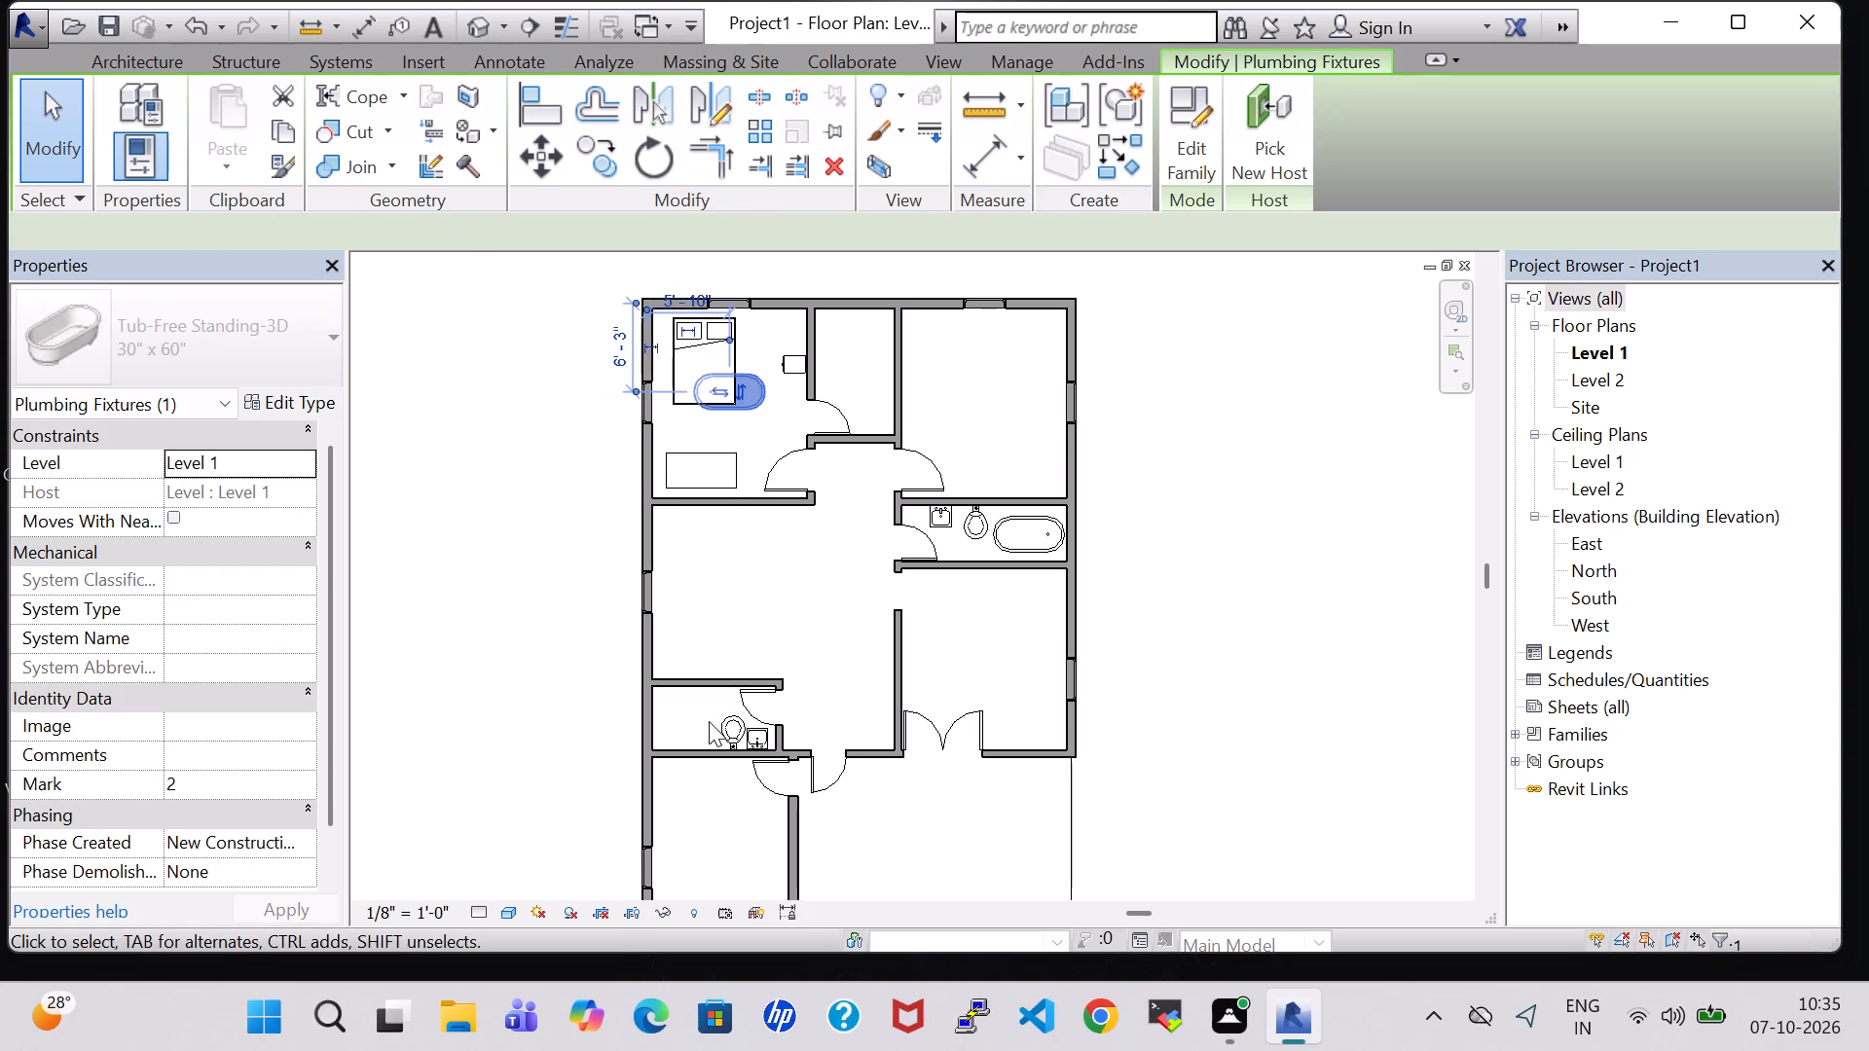
key(Right)
key(Right)
key(Right)
key(Right)
key(Right)
key(Right)
key(Right)
key(Right)
key(Right)
key(Right)
key(Right)
key(Right)
key(Right)
key(Right)
key(Right)
key(Right)
key(Right)
key(Right)
key(Right)
key(Right)
key(Right)
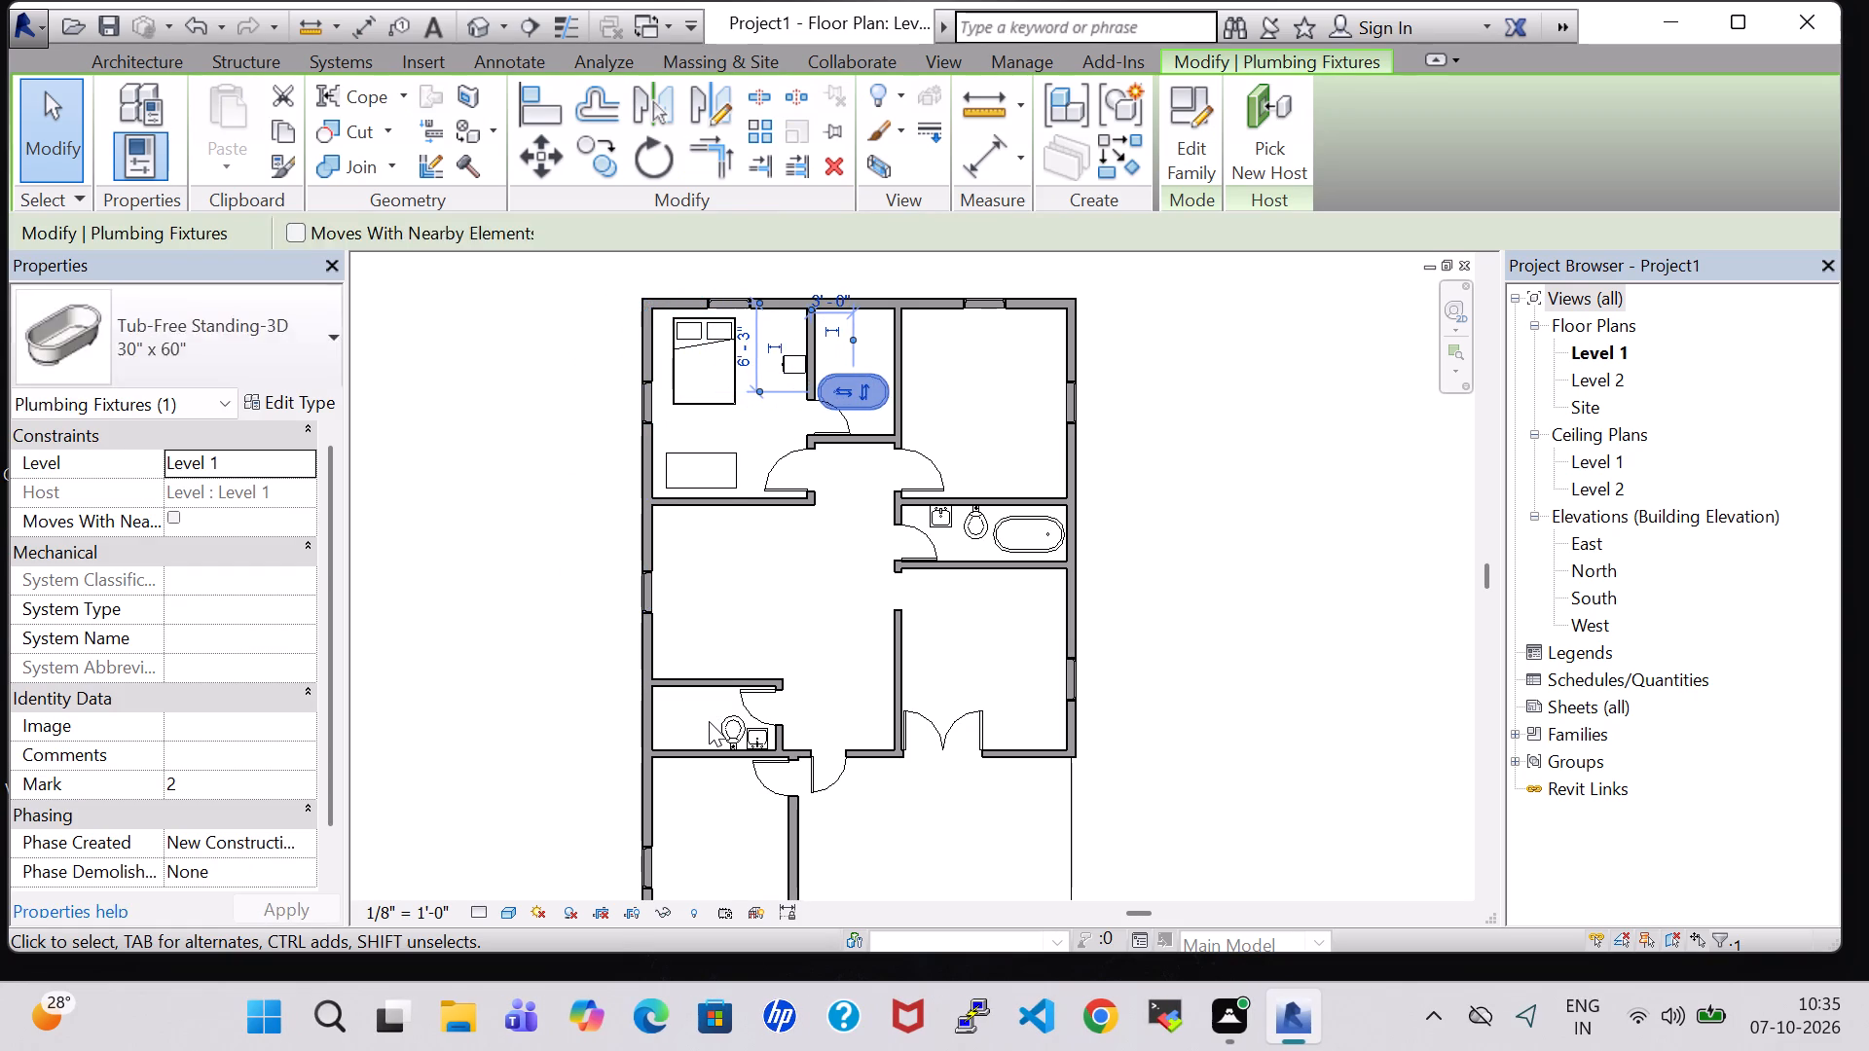
key(Right)
Position the relocated tub close against the northern bathroom's north wall, nudged slightly west, with its drain at the west end.
key(space)
key(space)
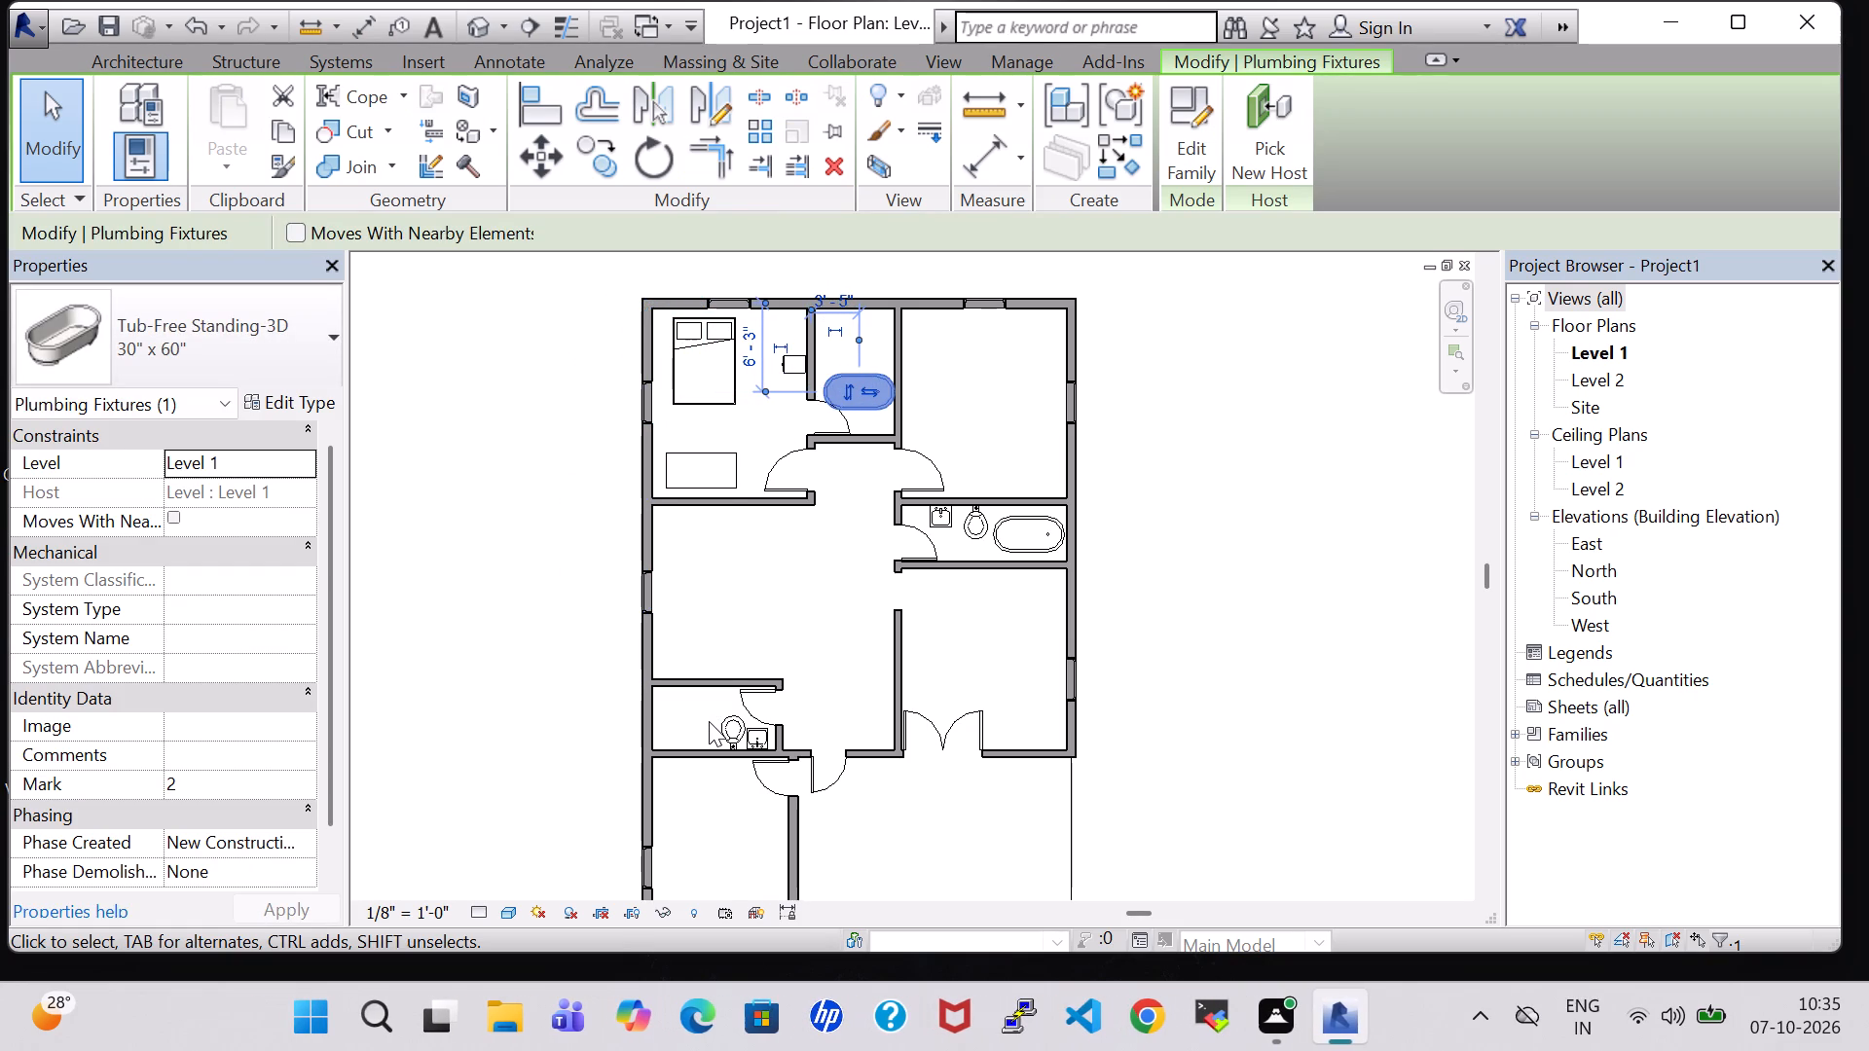
key(space)
key(Up)
key(Up)
key(Up)
key(Up)
key(Up)
key(Up)
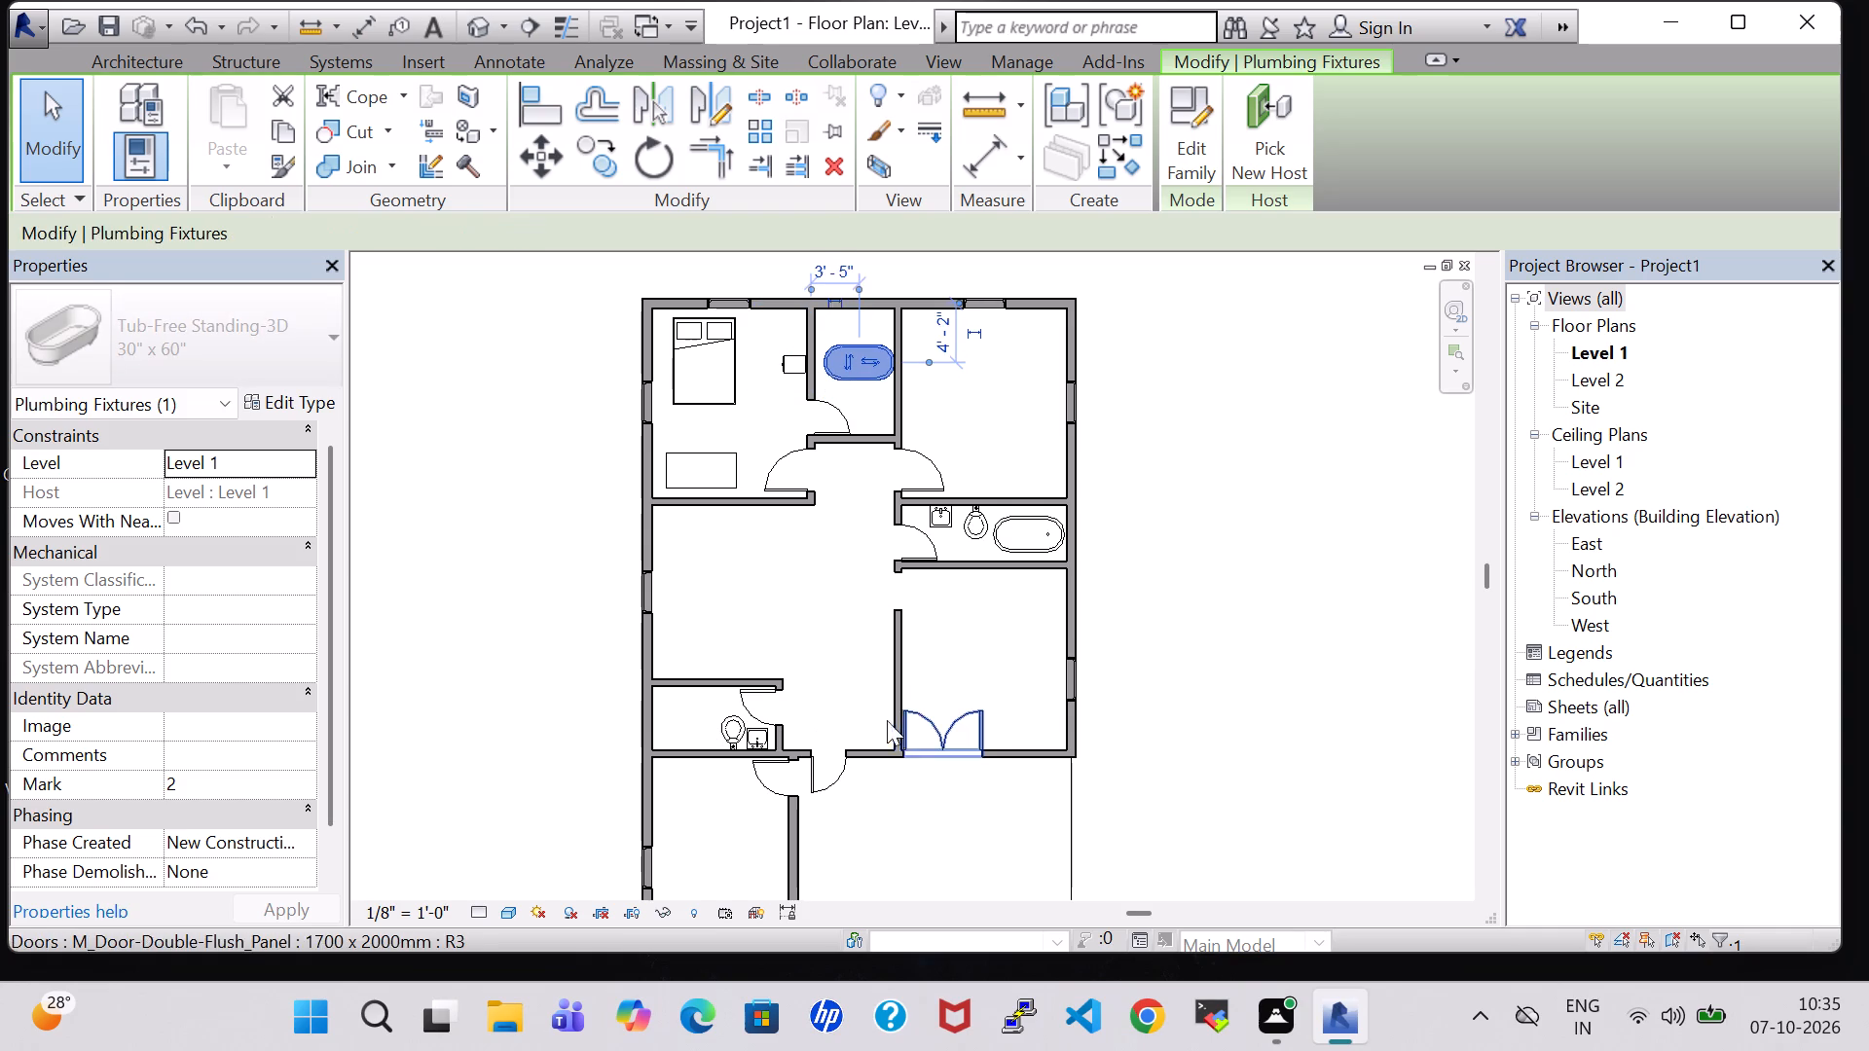
key(Up)
key(Up)
click(858, 381)
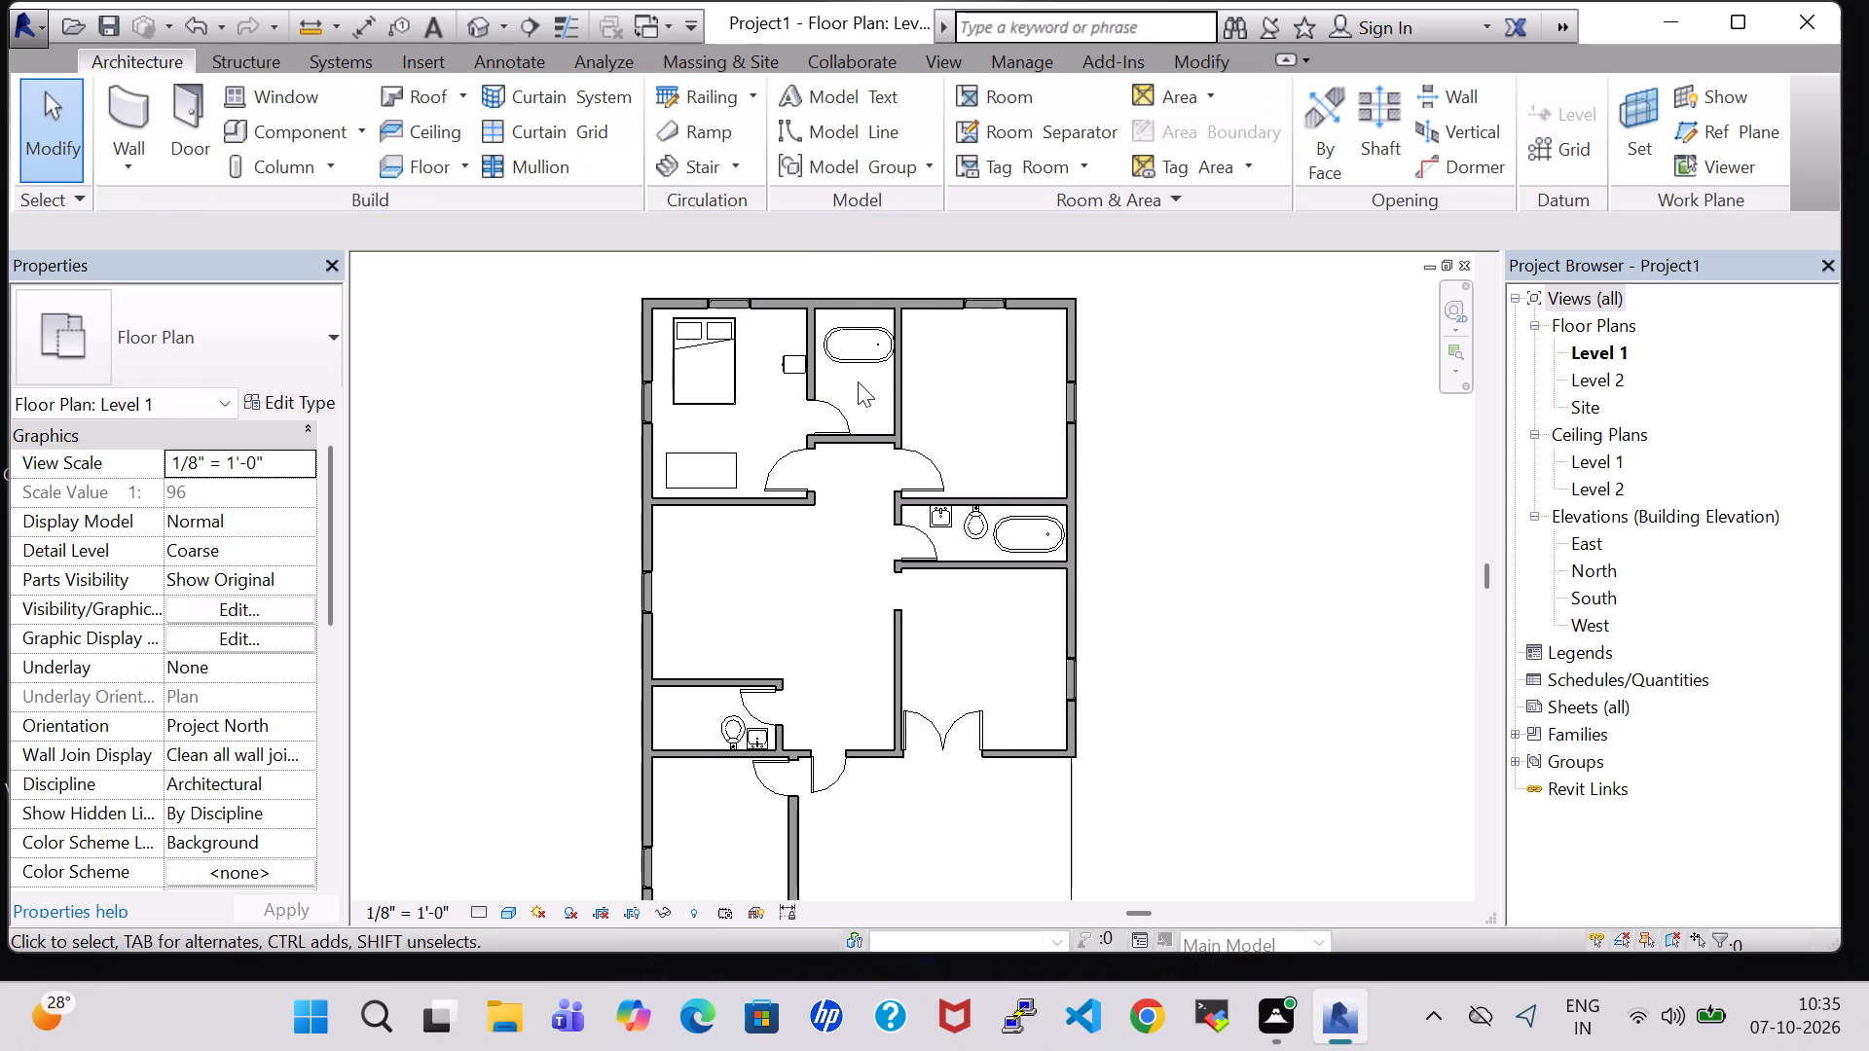
click(858, 368)
key(space)
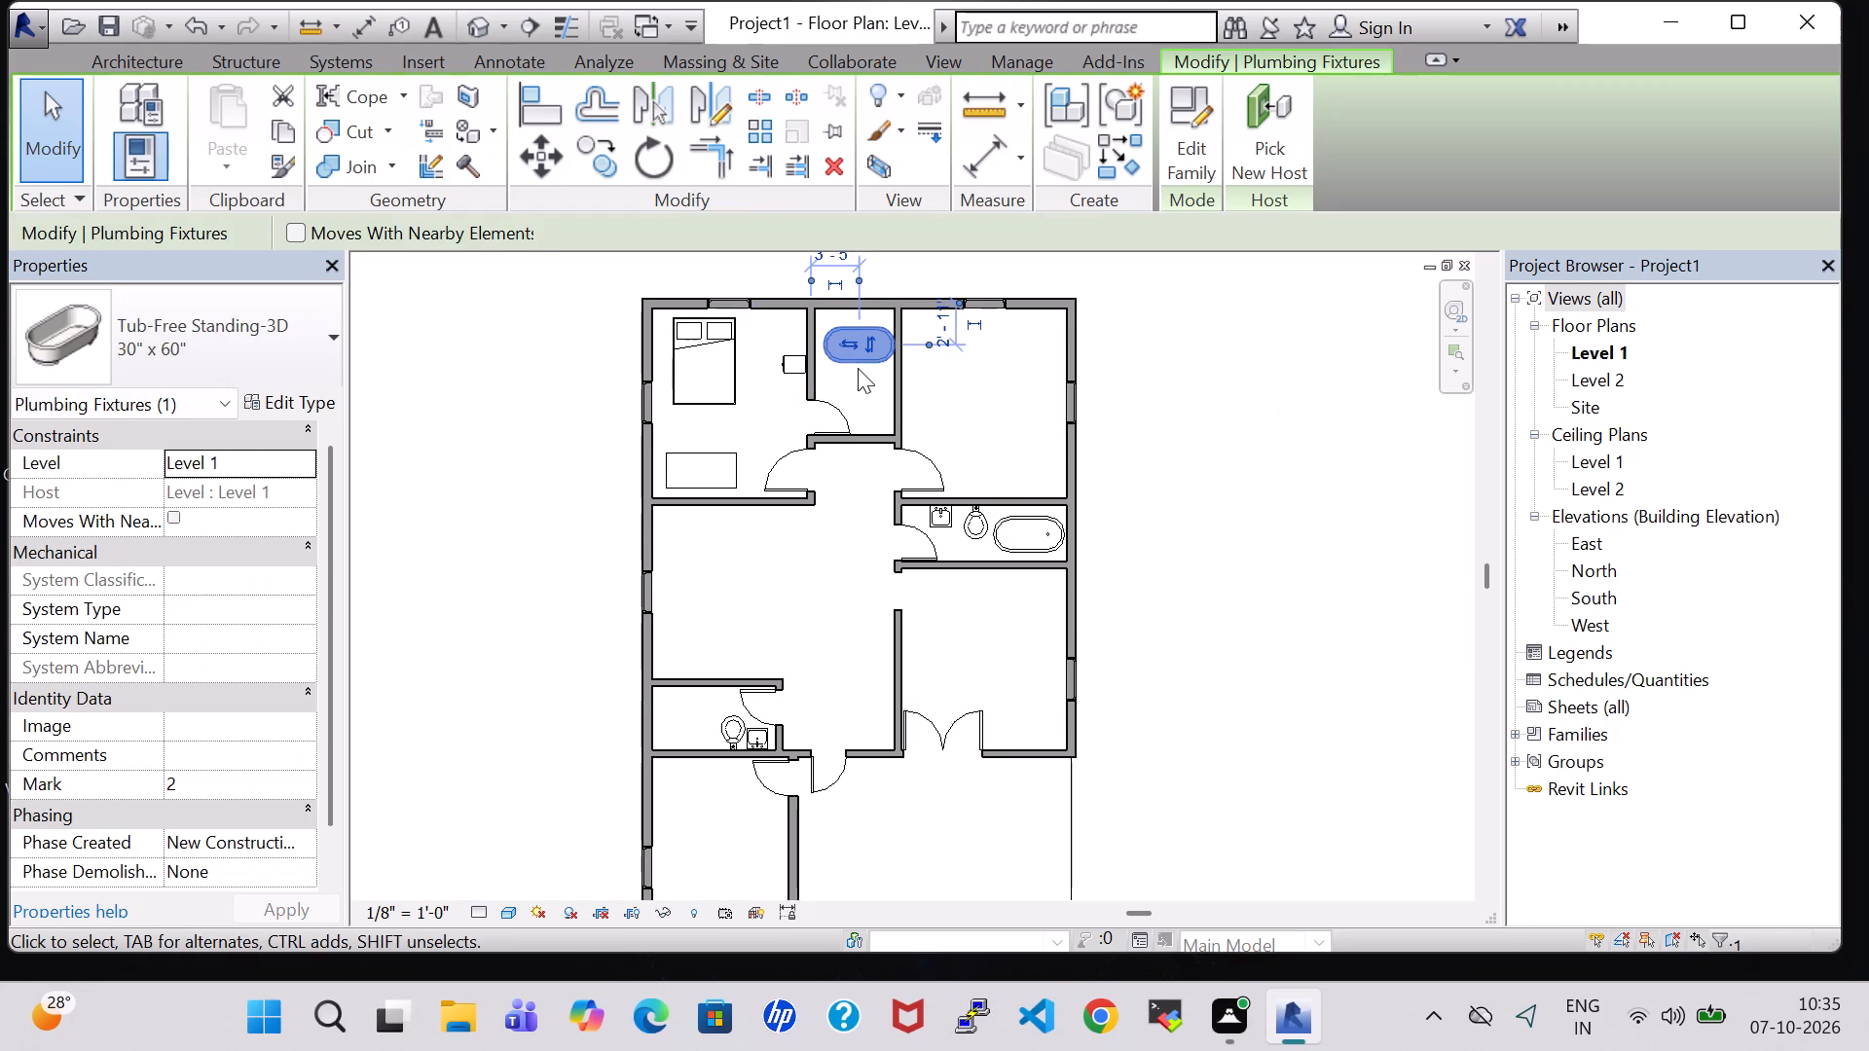
key(space)
click(858, 368)
click(858, 368)
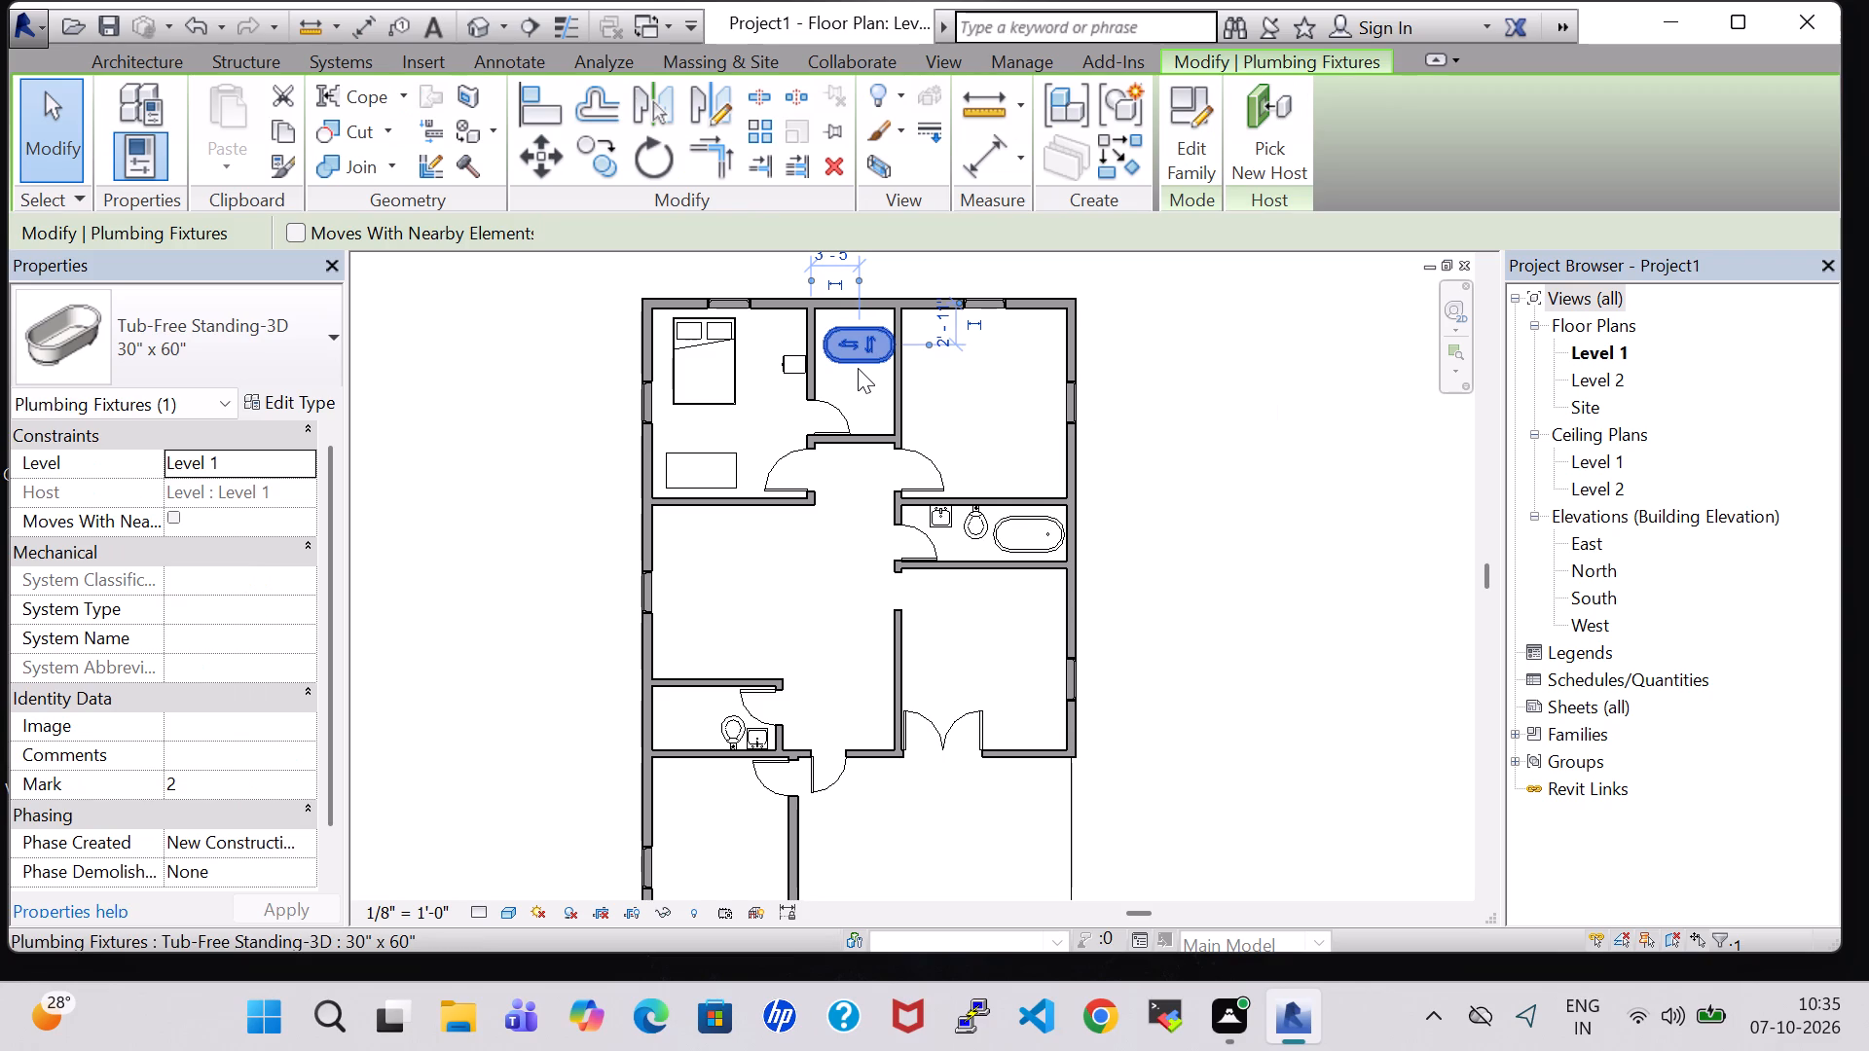
click(868, 347)
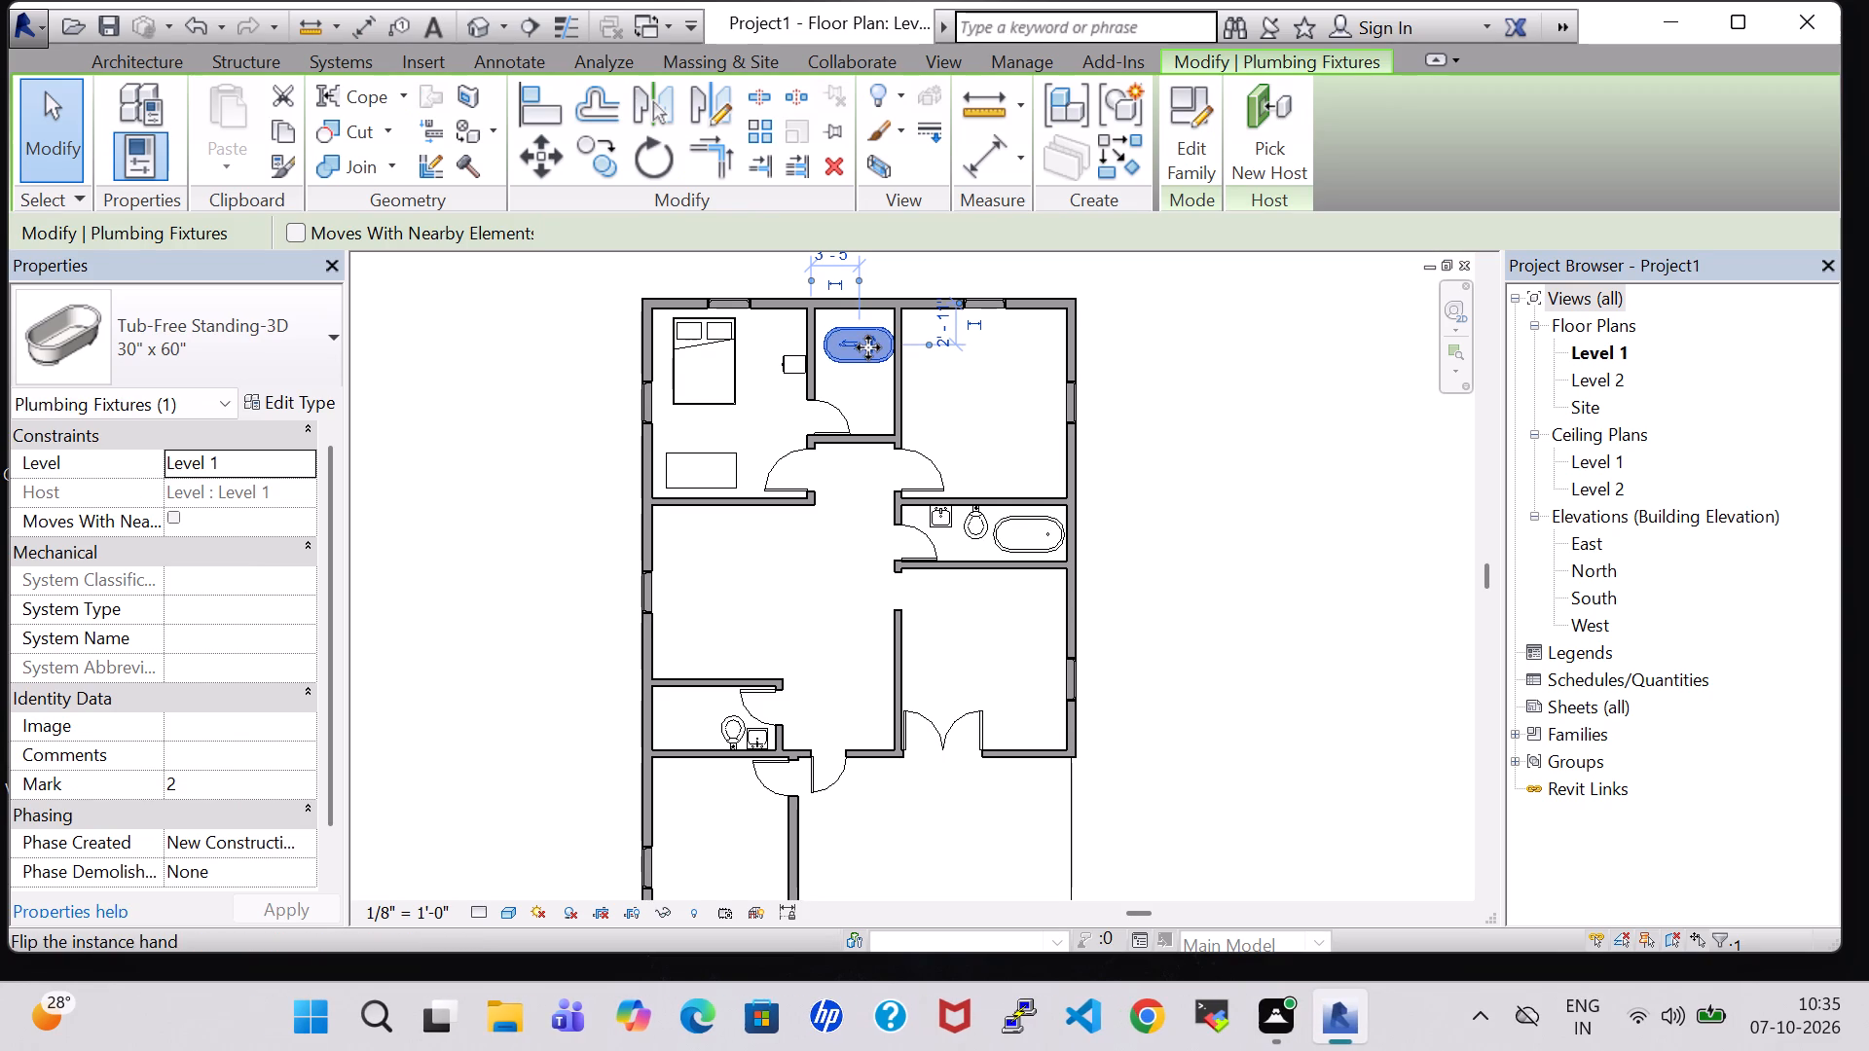
key(Up)
key(Up)
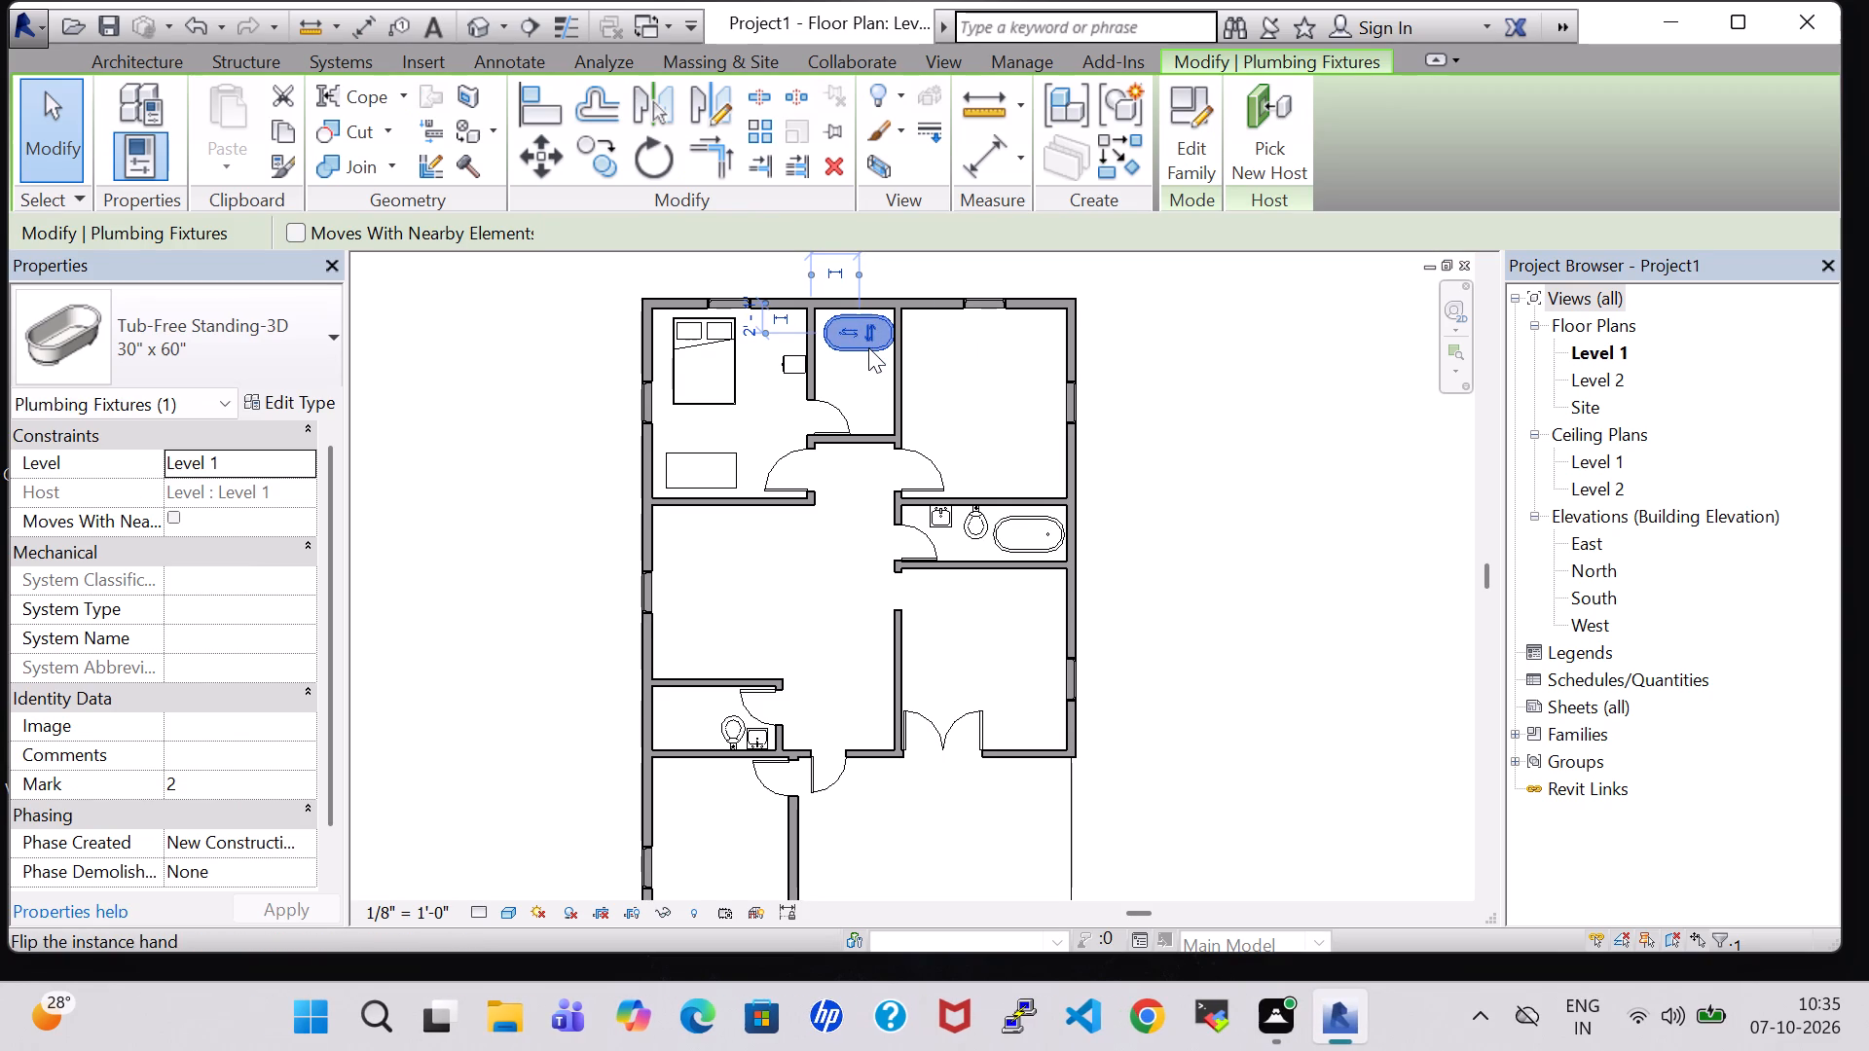
key(Left)
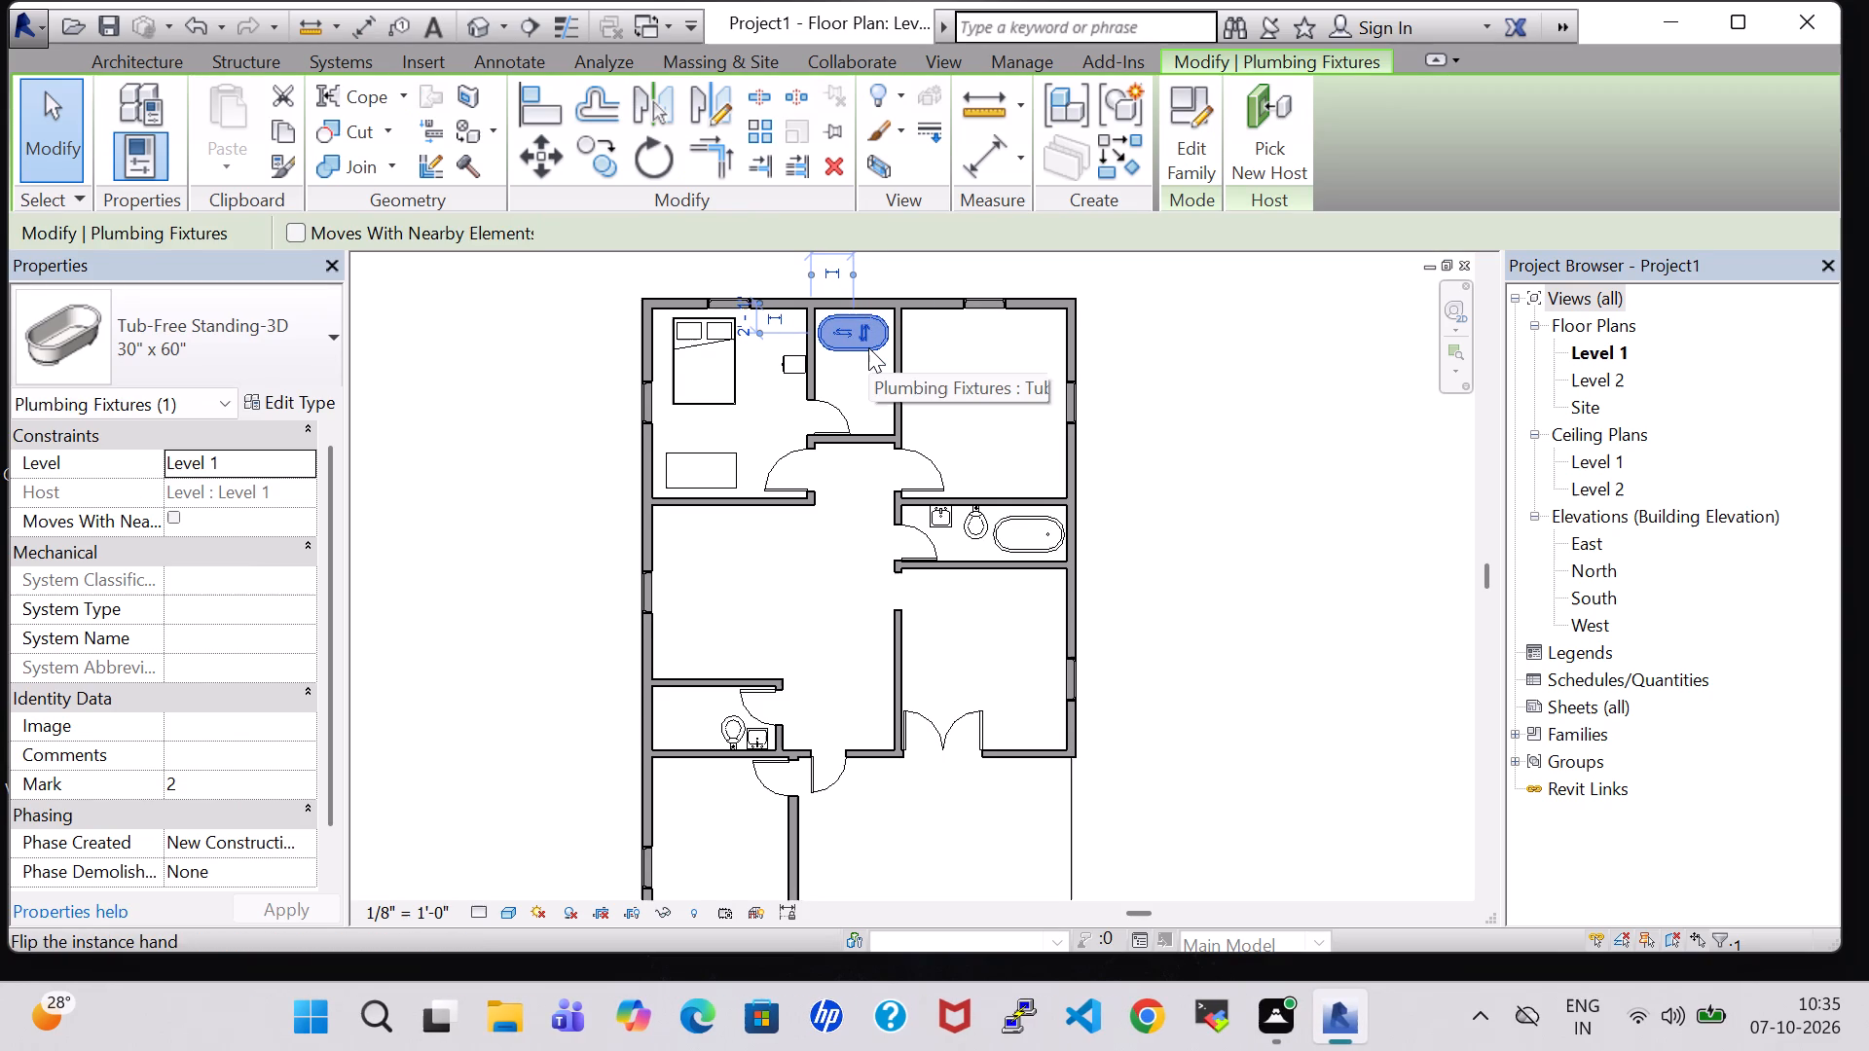
key(Up)
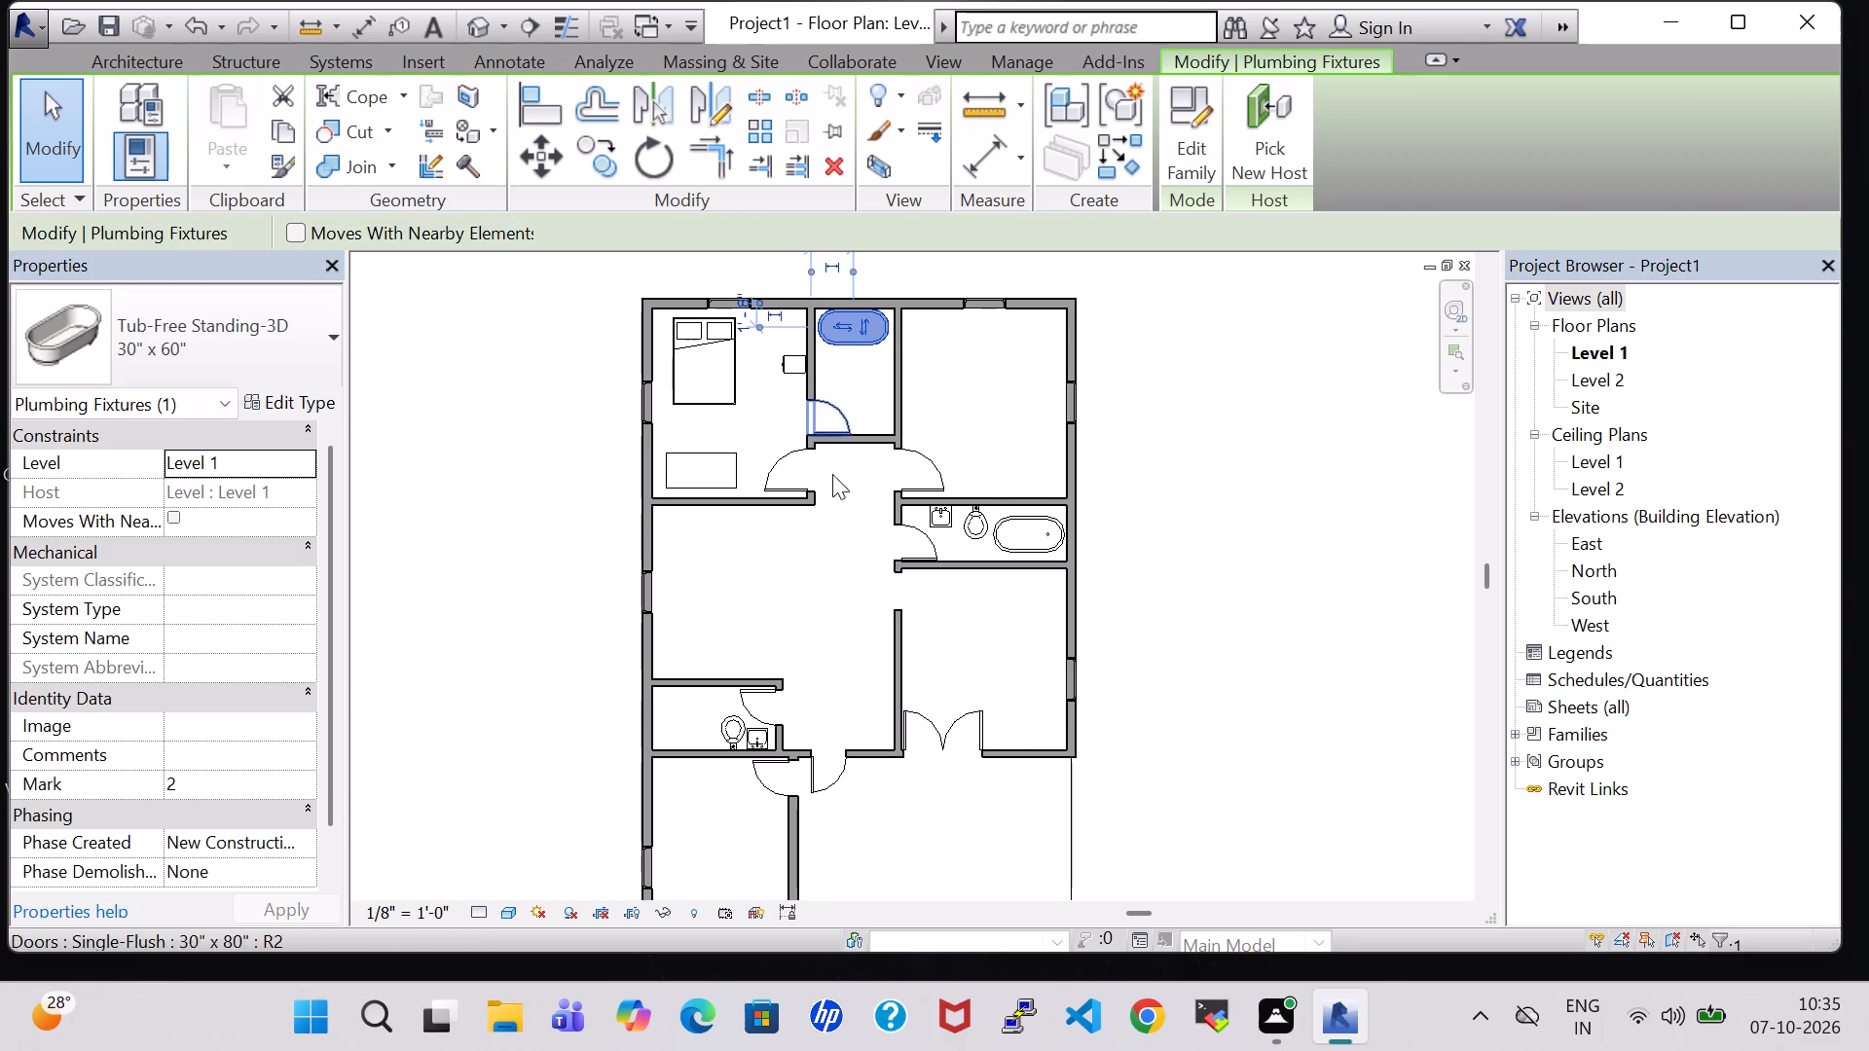
click(801, 621)
Try to nudge the western bathroom's toilet north, and delete it along with the adjacent sink.
click(725, 731)
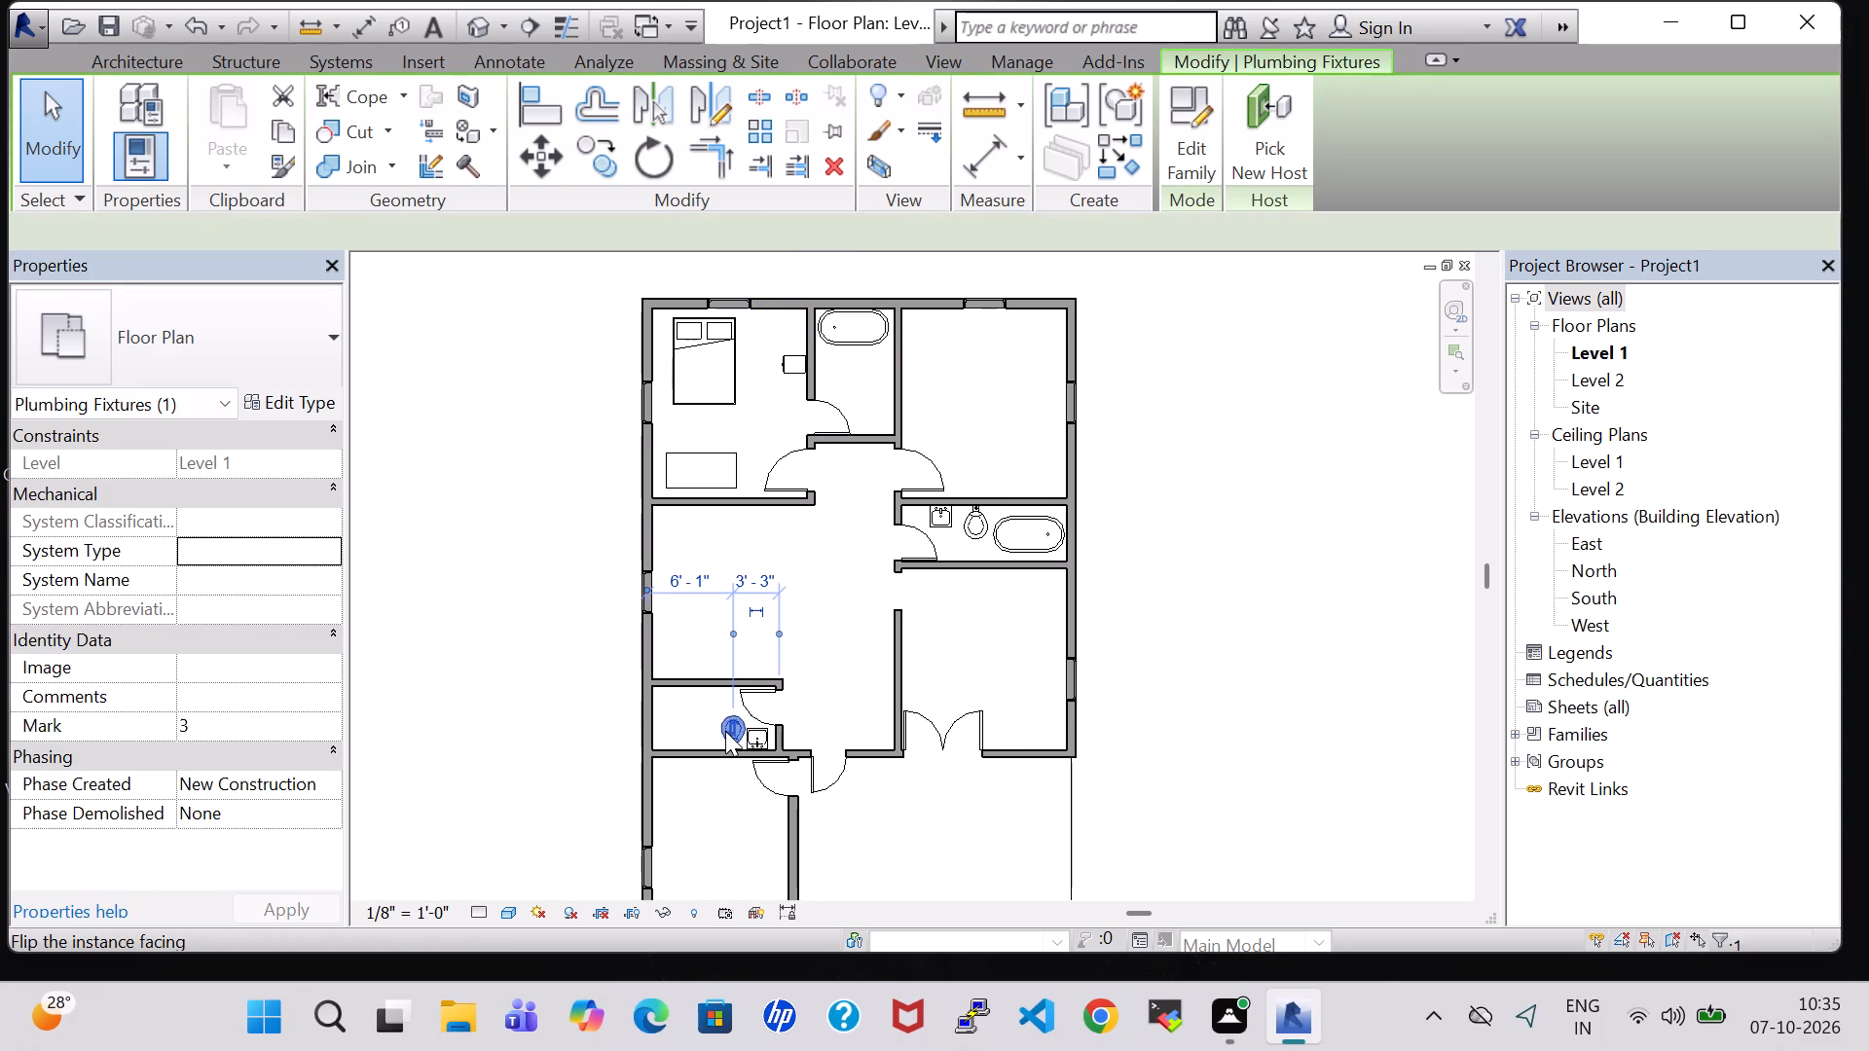
key(Up)
key(Up)
key(Up)
key(Up)
key(Up)
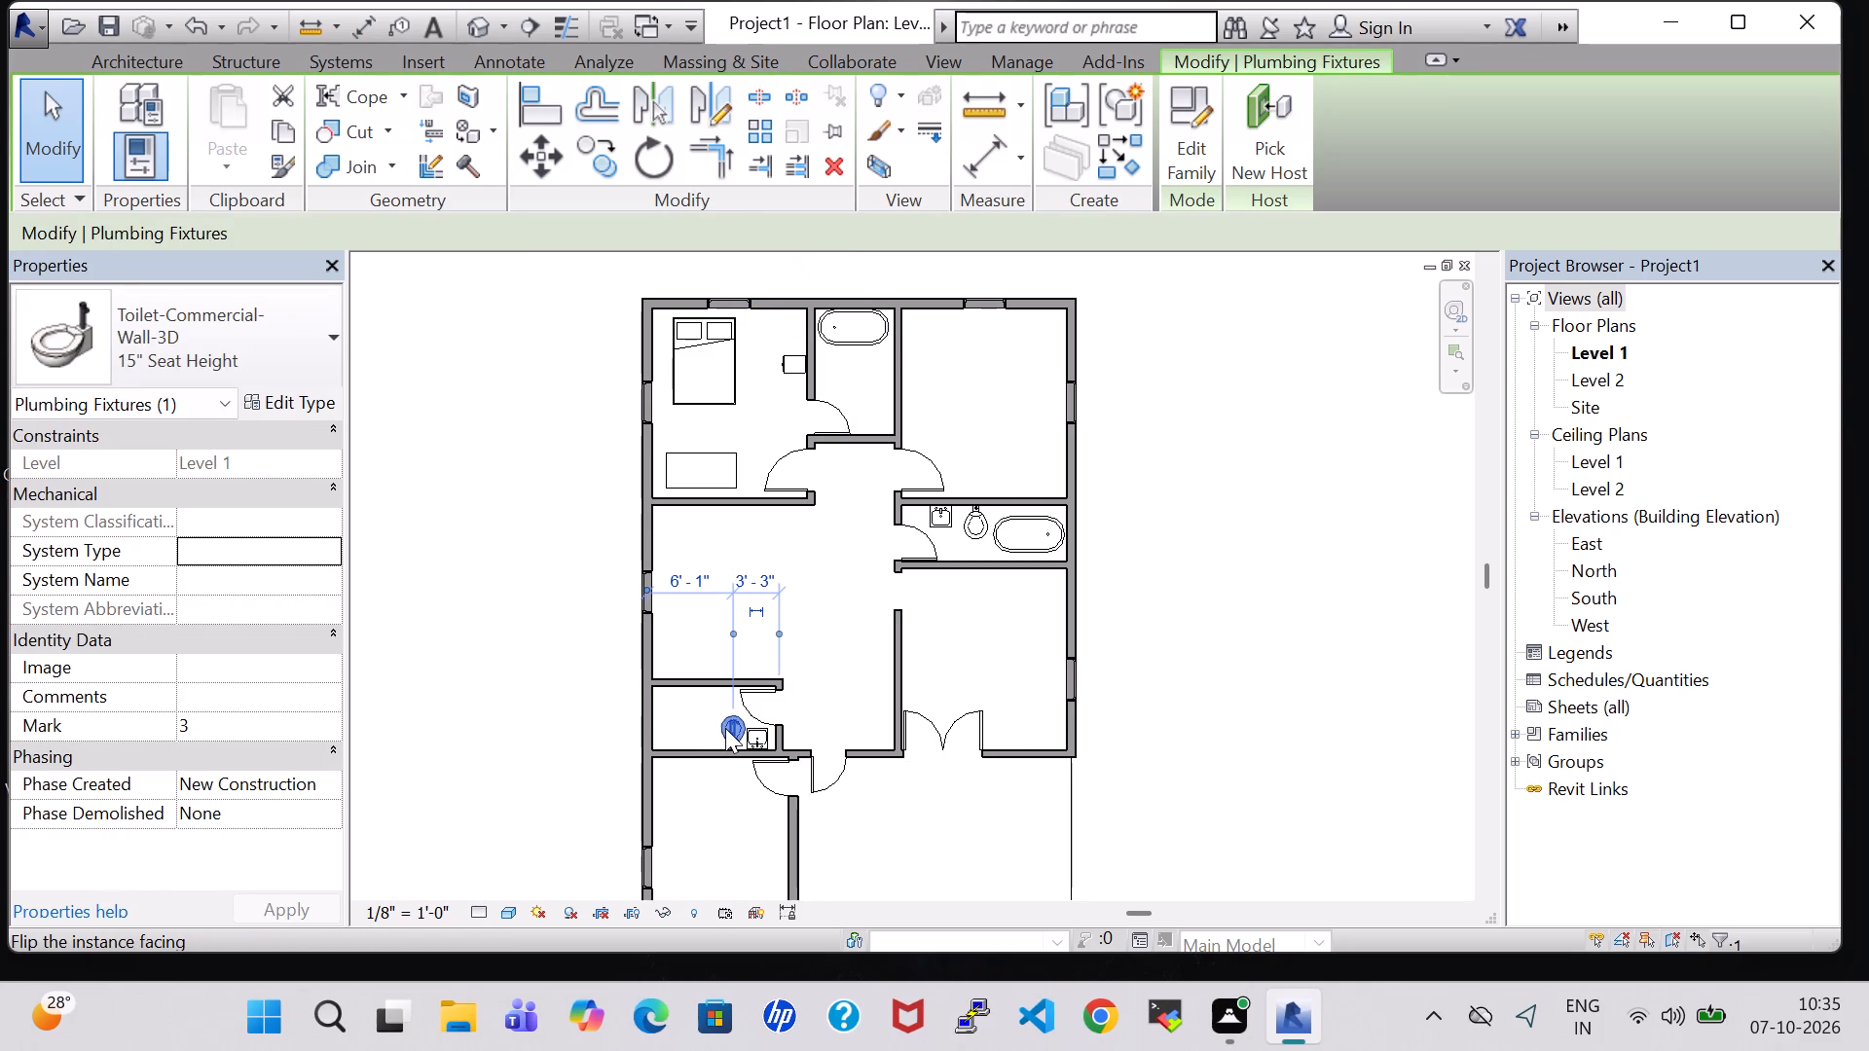
key(Up)
key(Up)
key(Up)
key(Up)
key(Up)
key(Down)
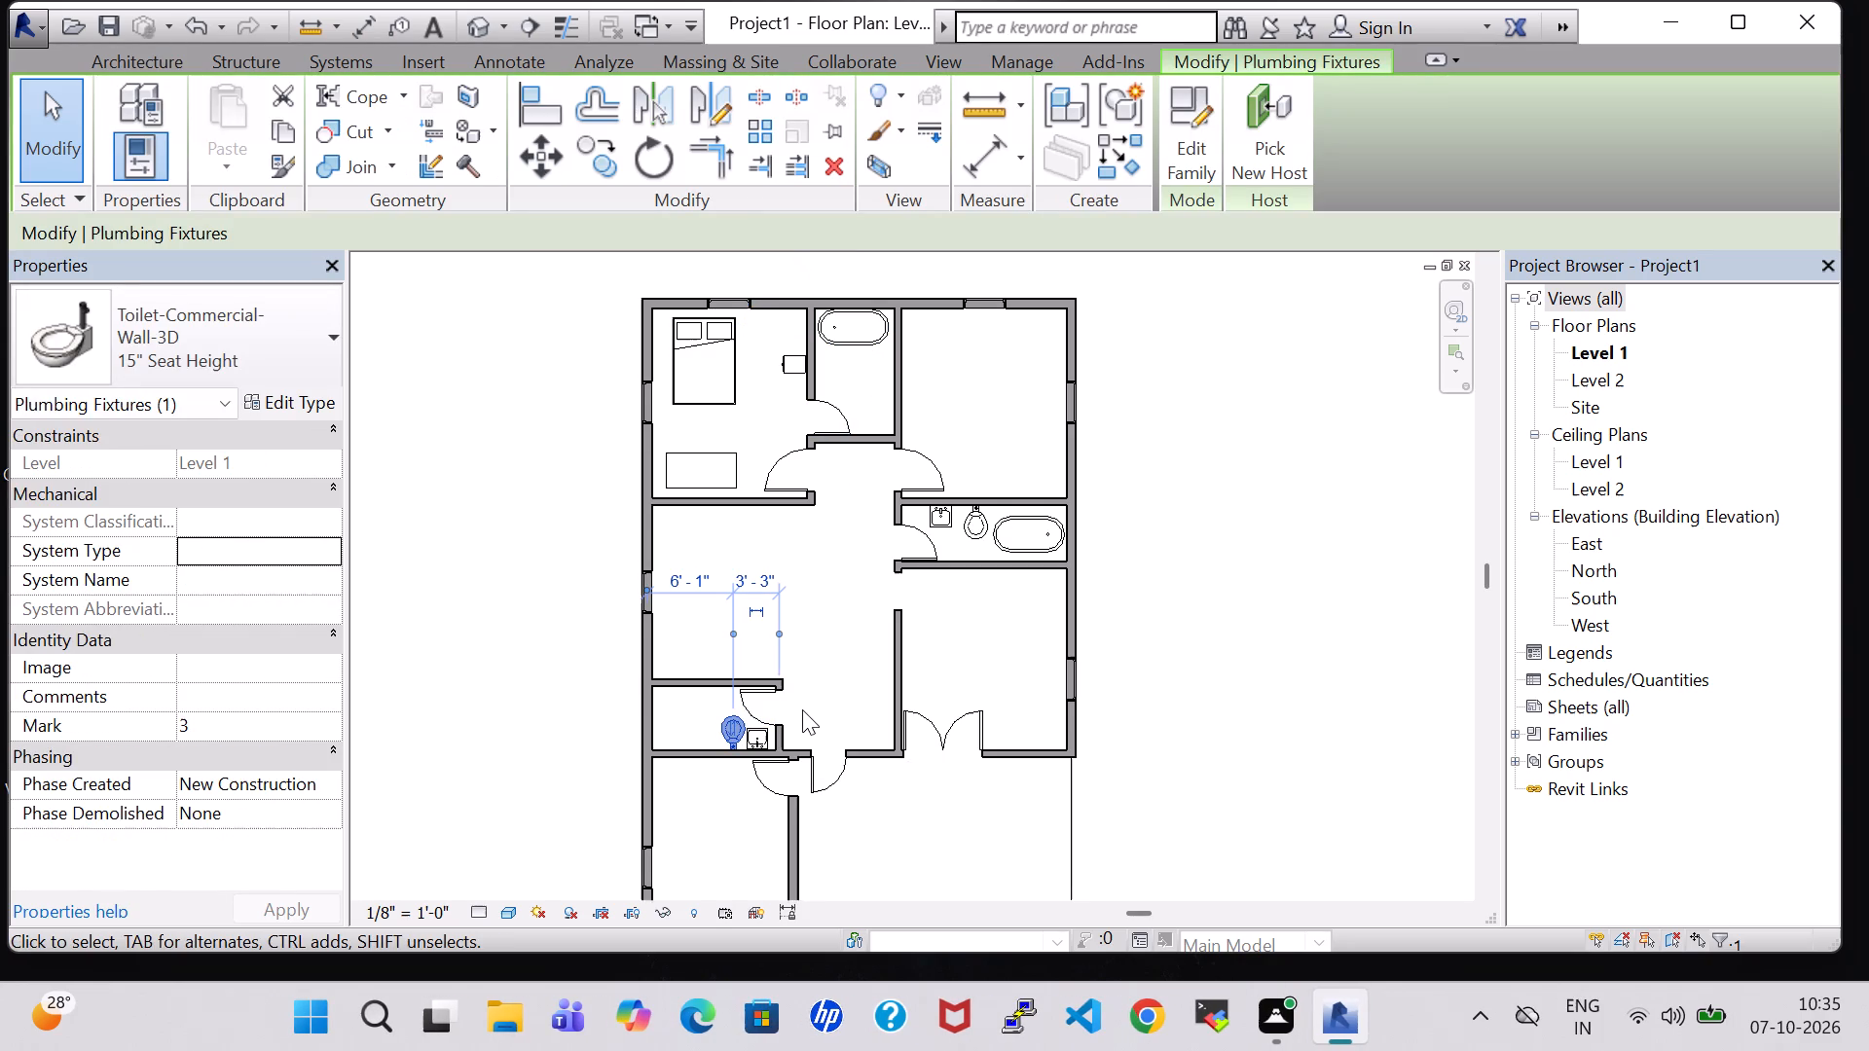
key(Down)
key(Delete)
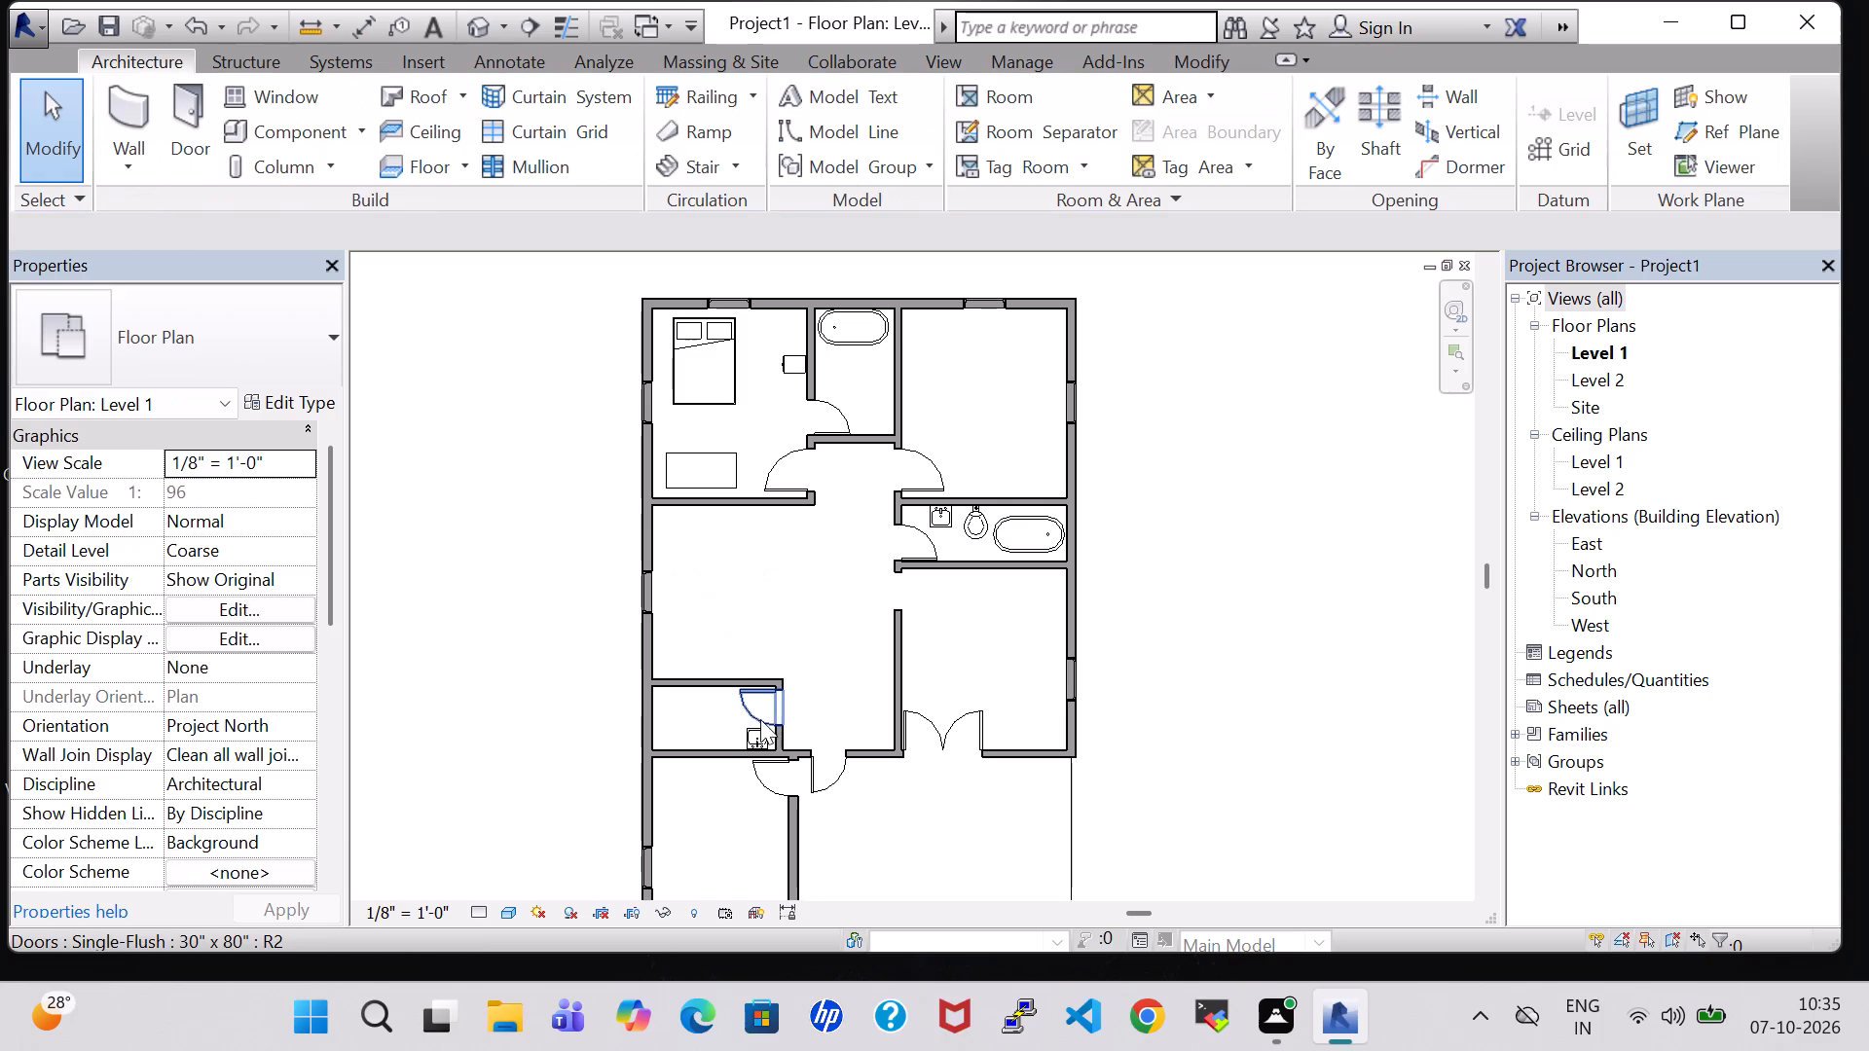
click(759, 742)
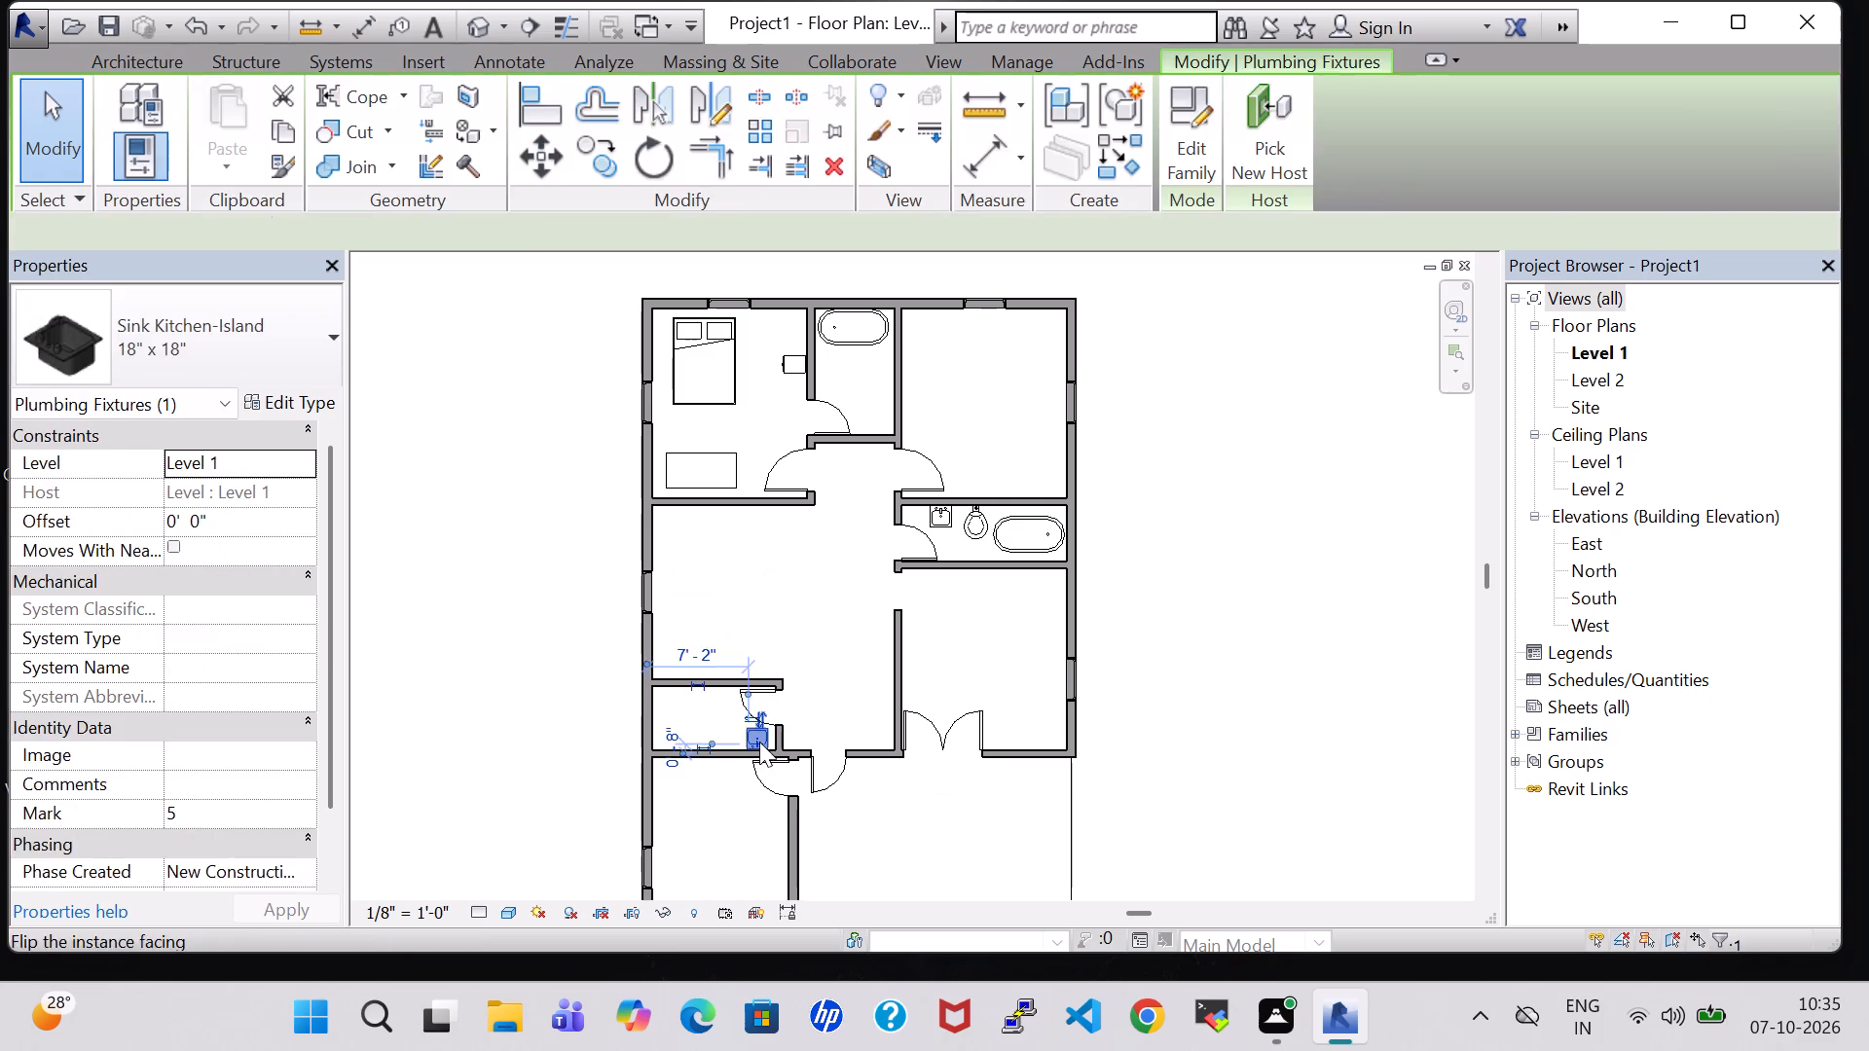
key(Delete)
Place an 18" x 18" Sink Kitchen-Island against the northern bathroom's east wall near its southeast corner, rotated so its faucet faces that wall.
scroll(848, 417, up, 5)
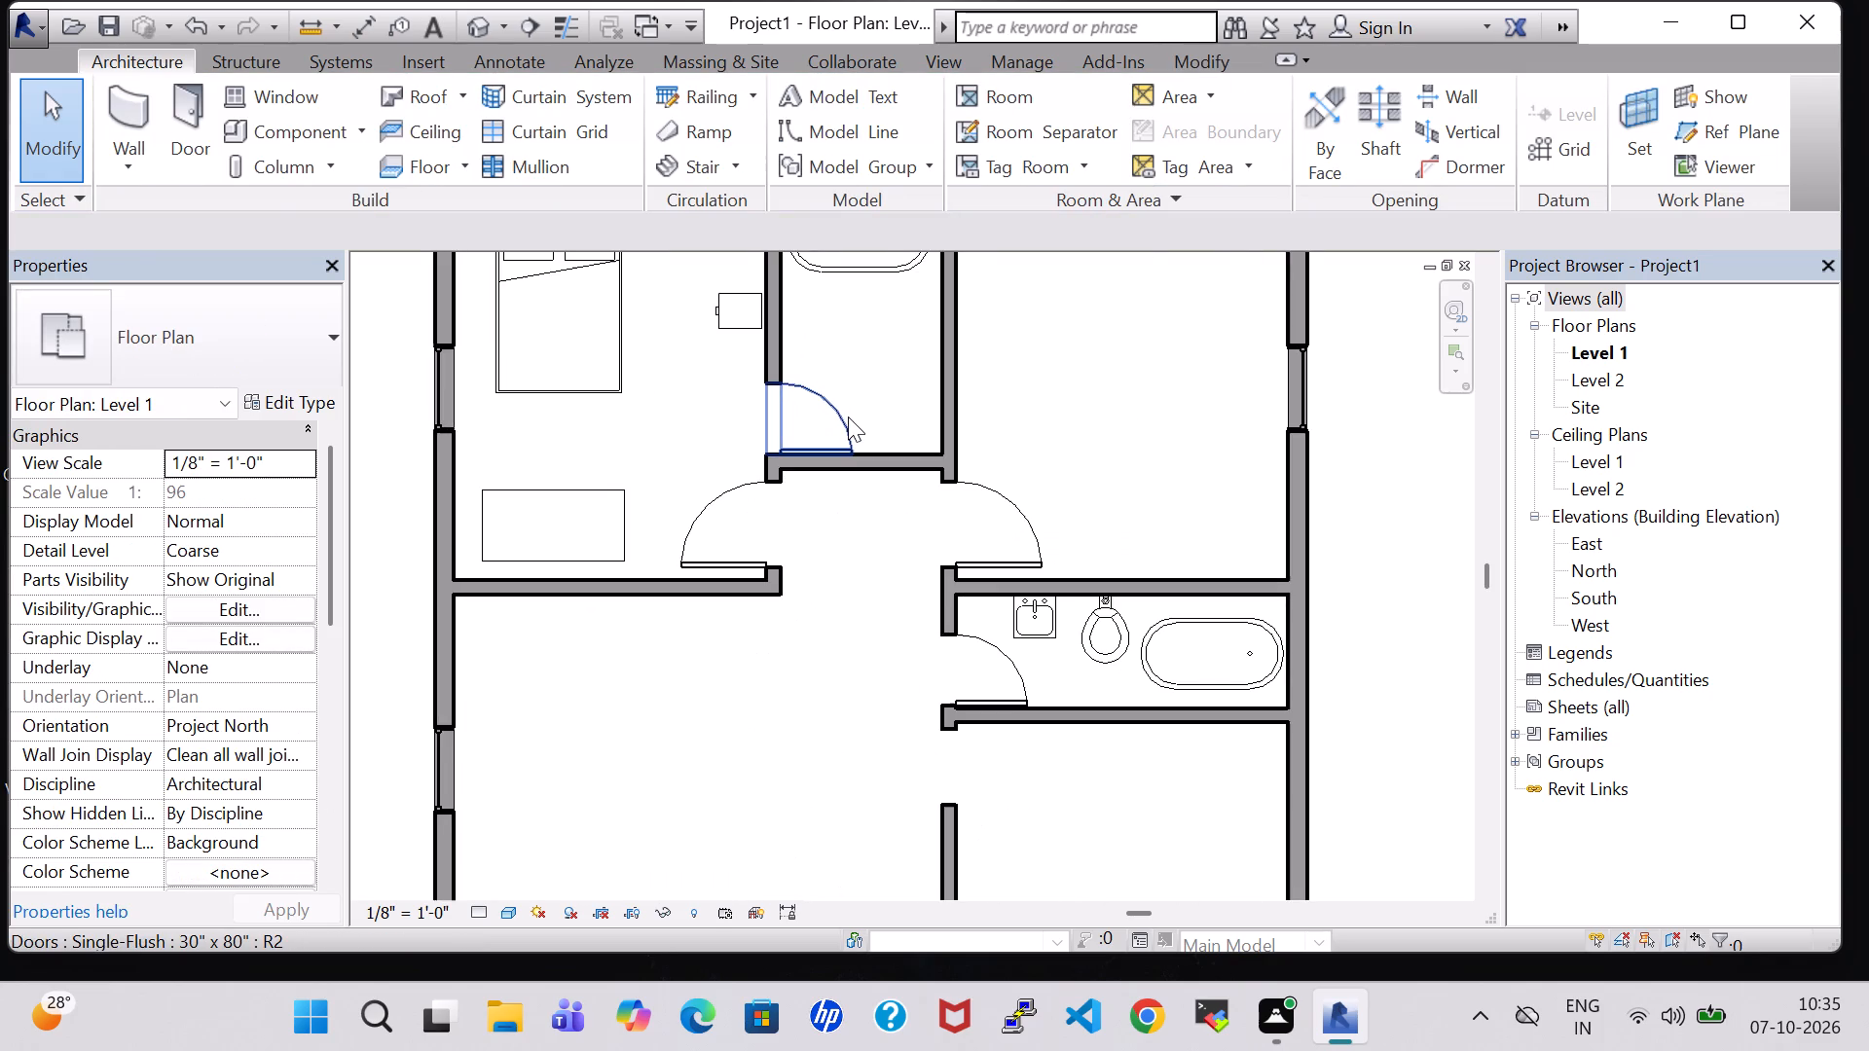
scroll(848, 417, down, 2)
click(311, 117)
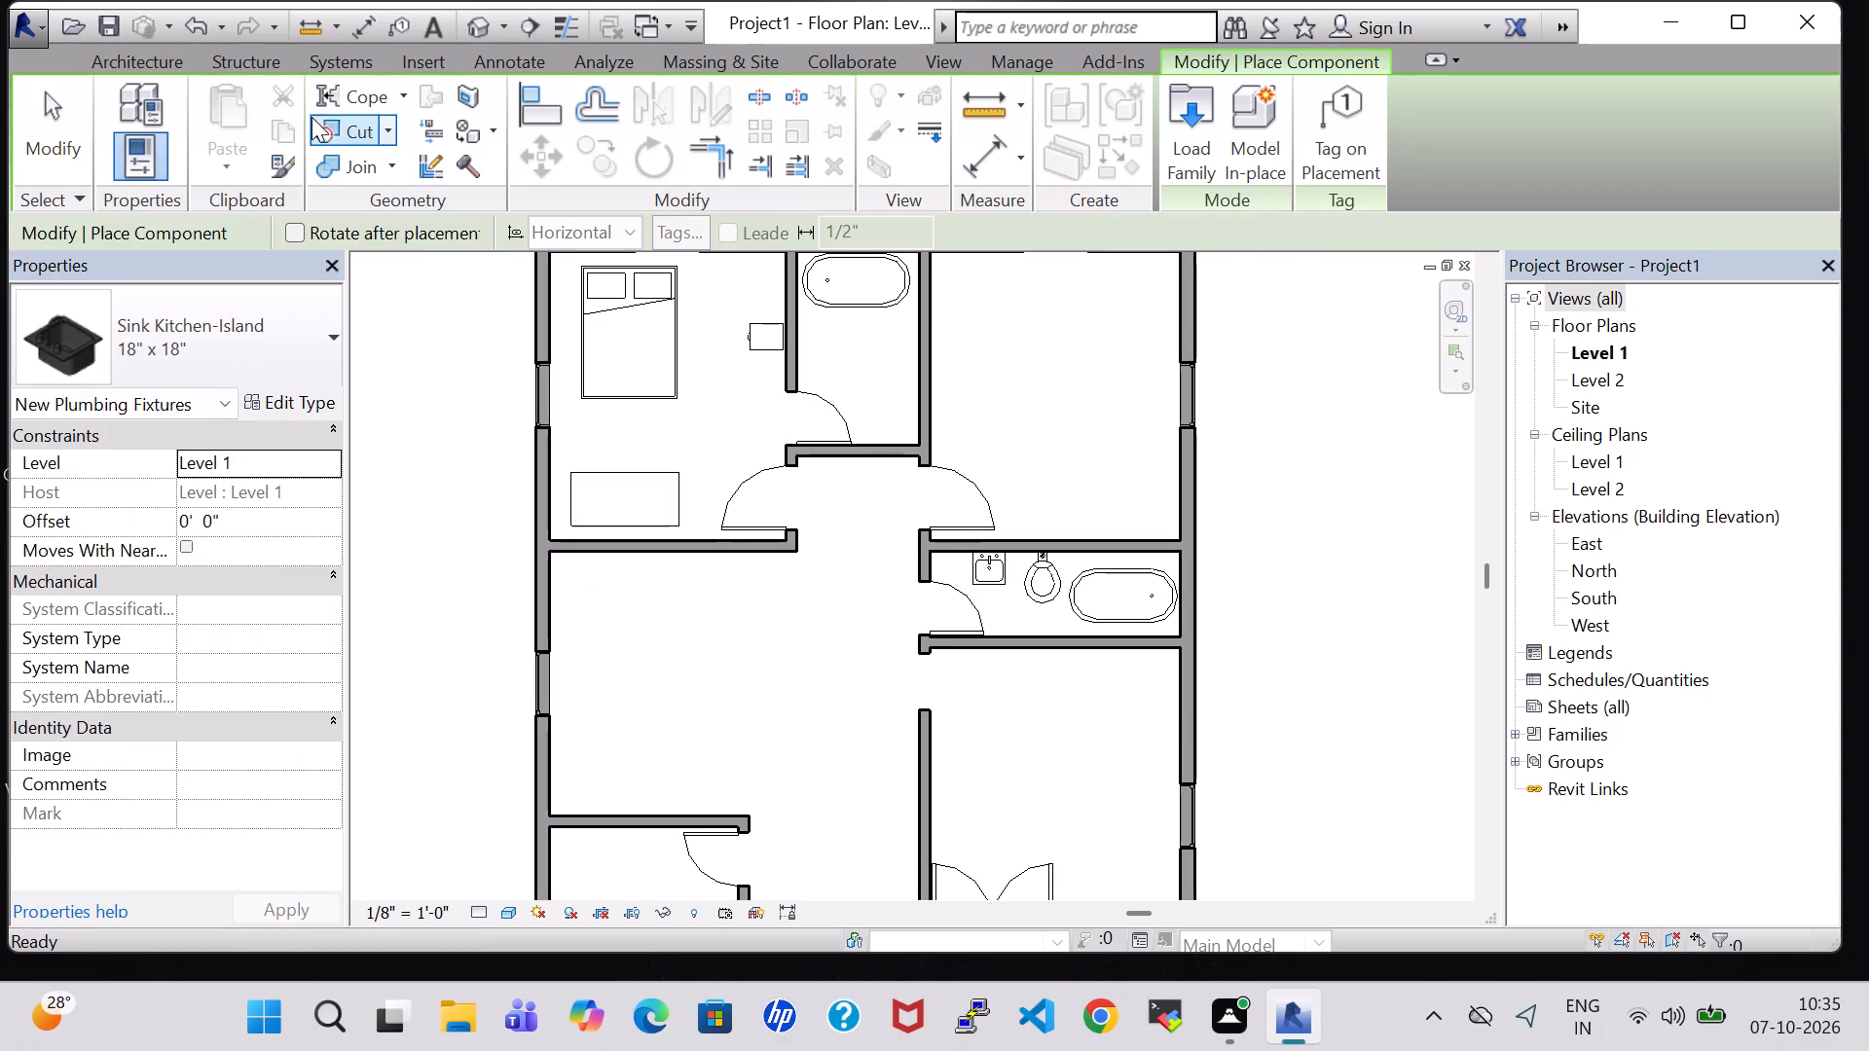
click(1192, 160)
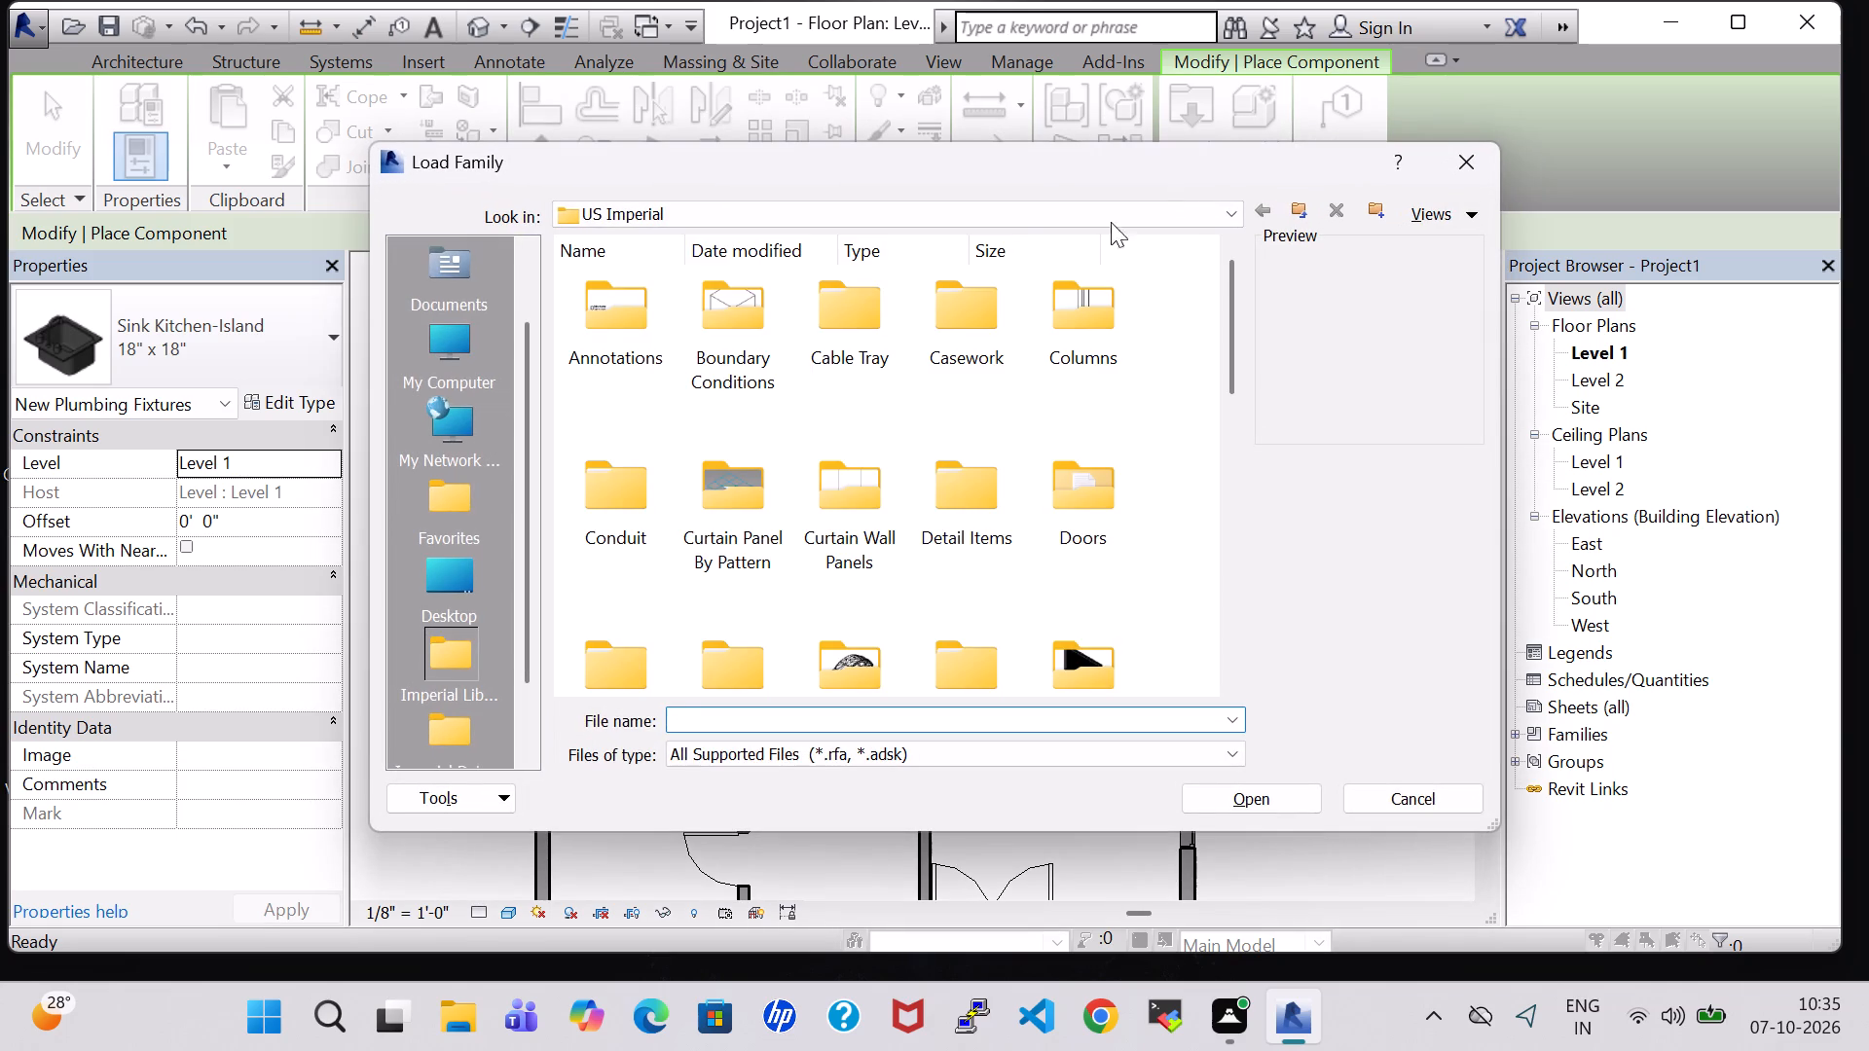
click(1490, 165)
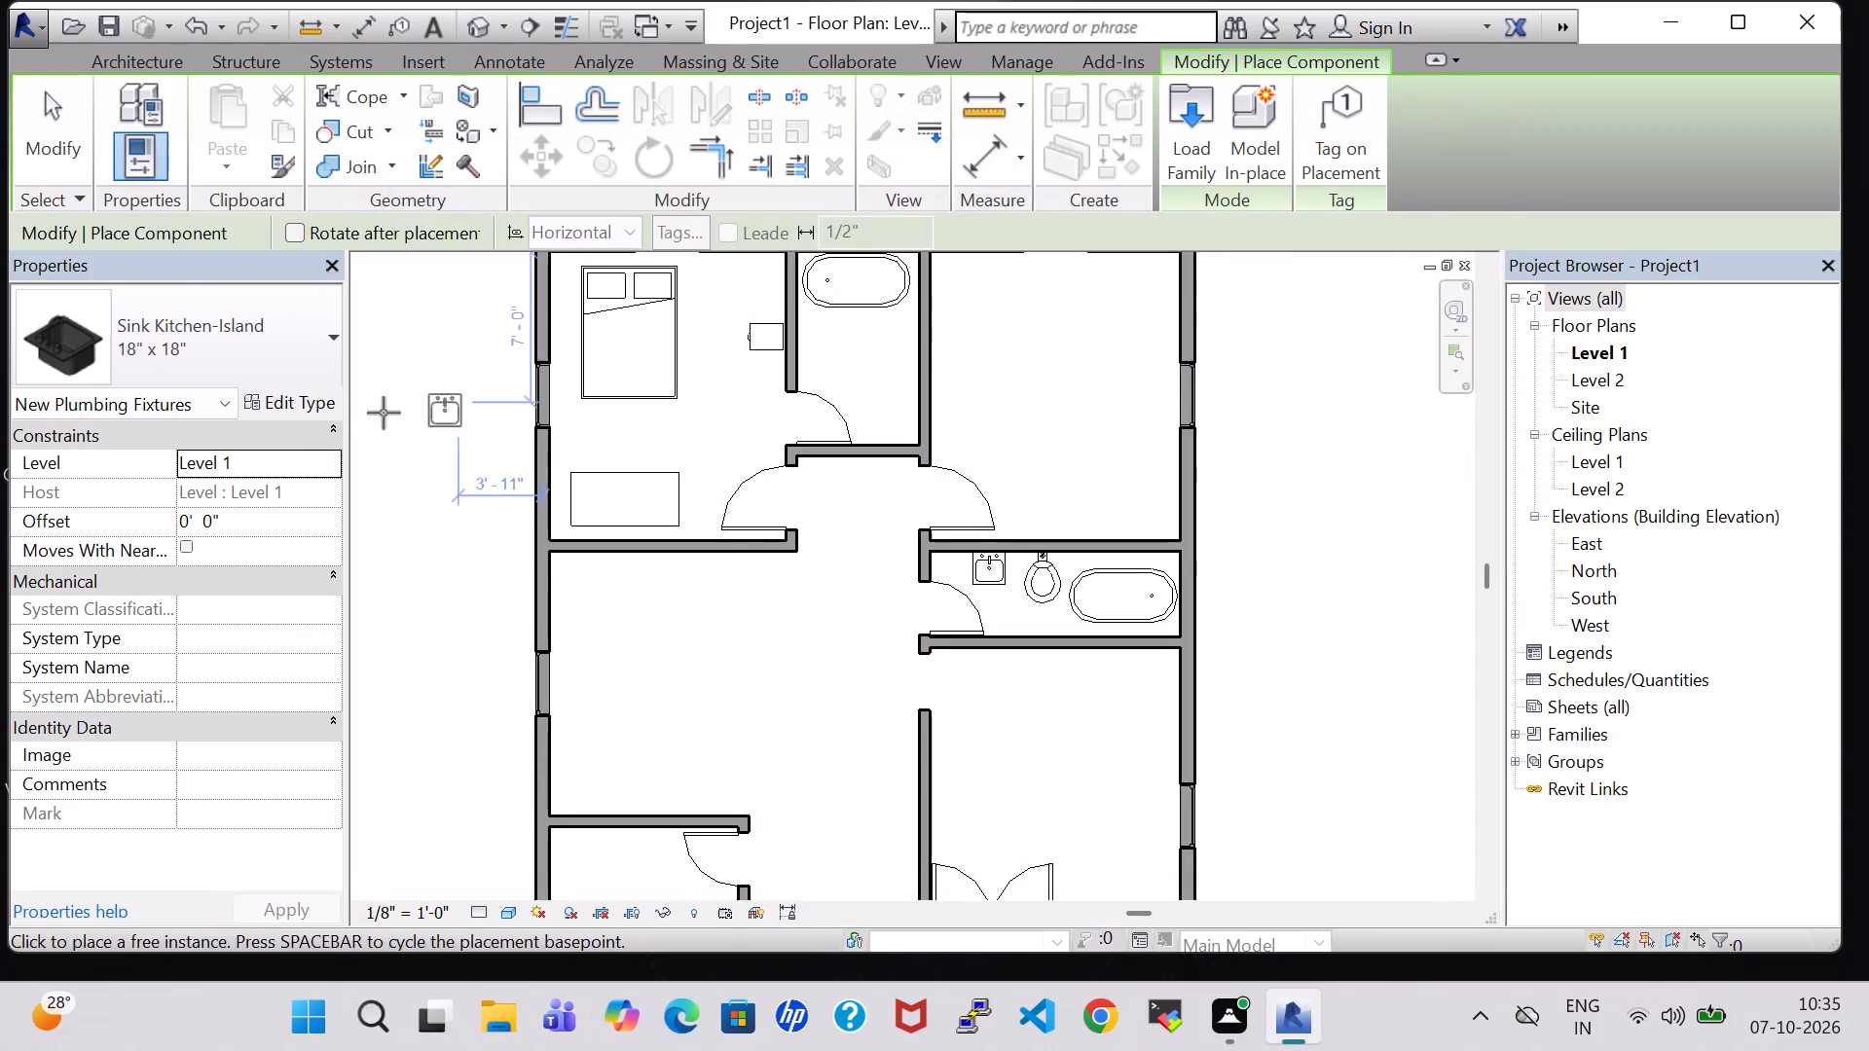
scroll(842, 365, up, 1)
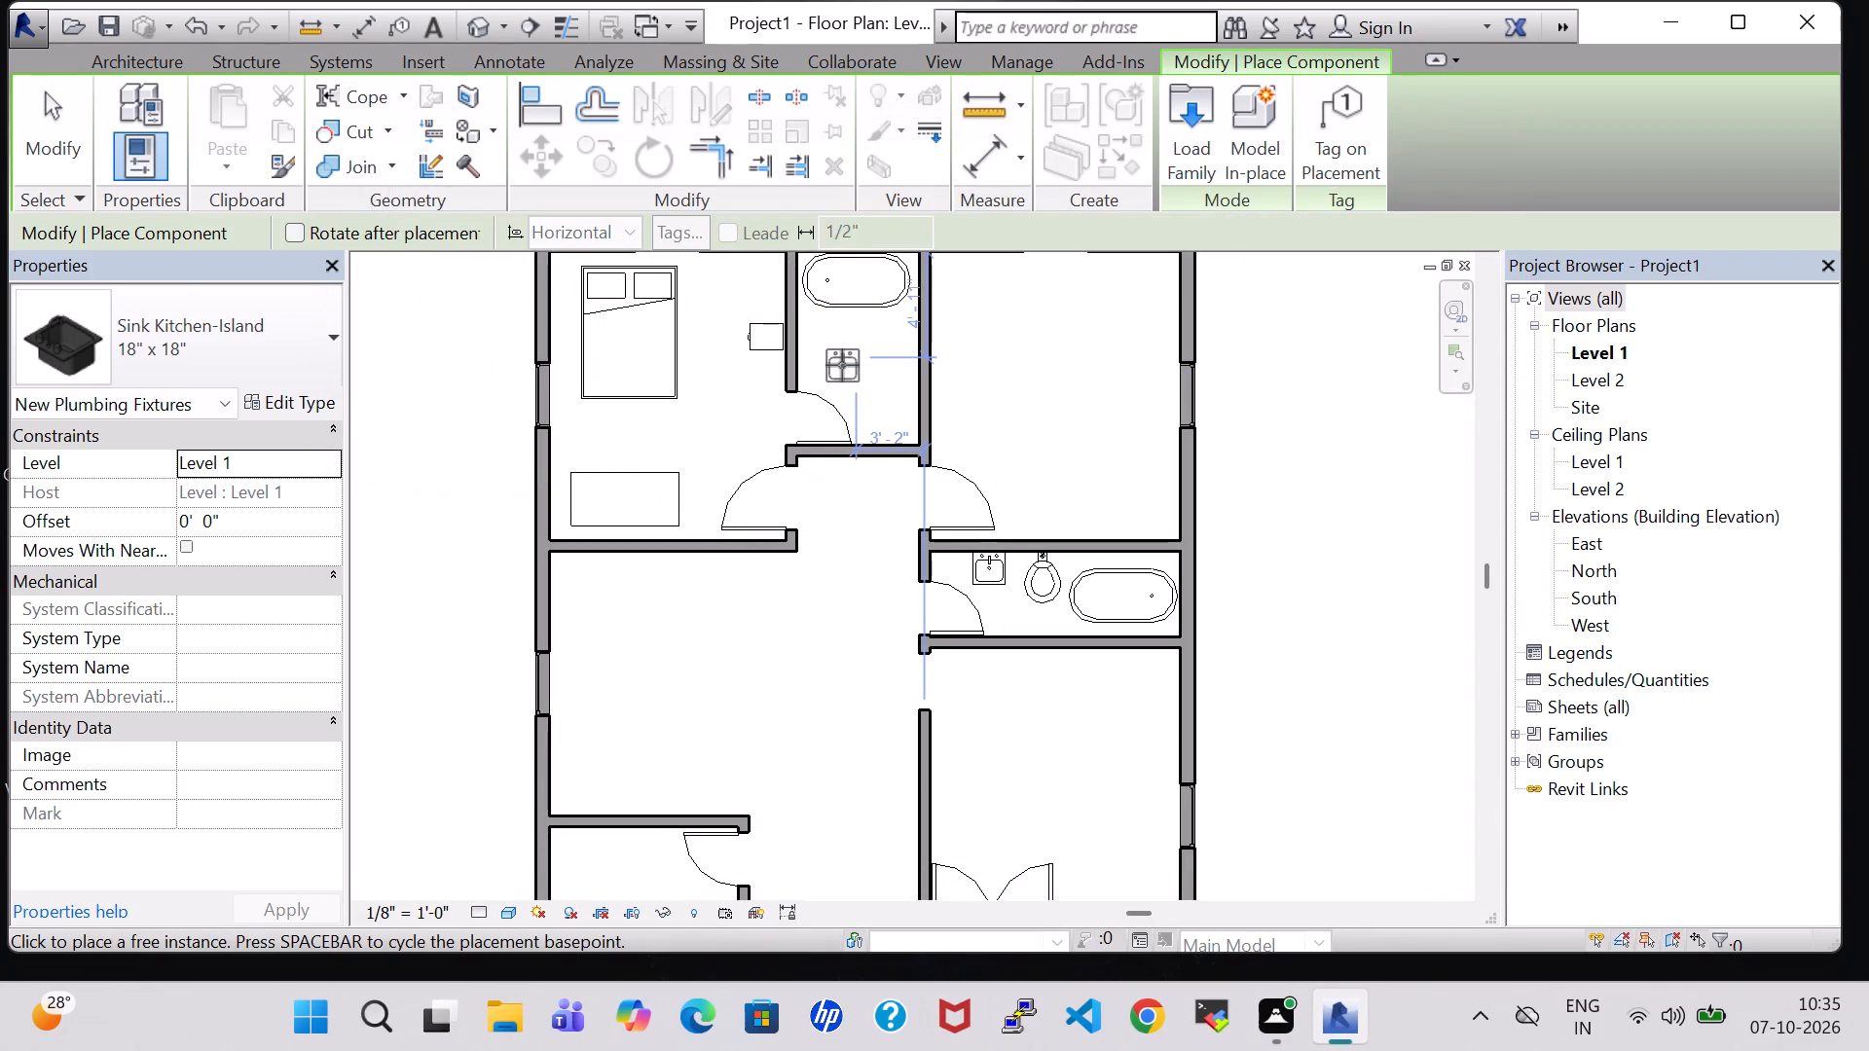
key(space)
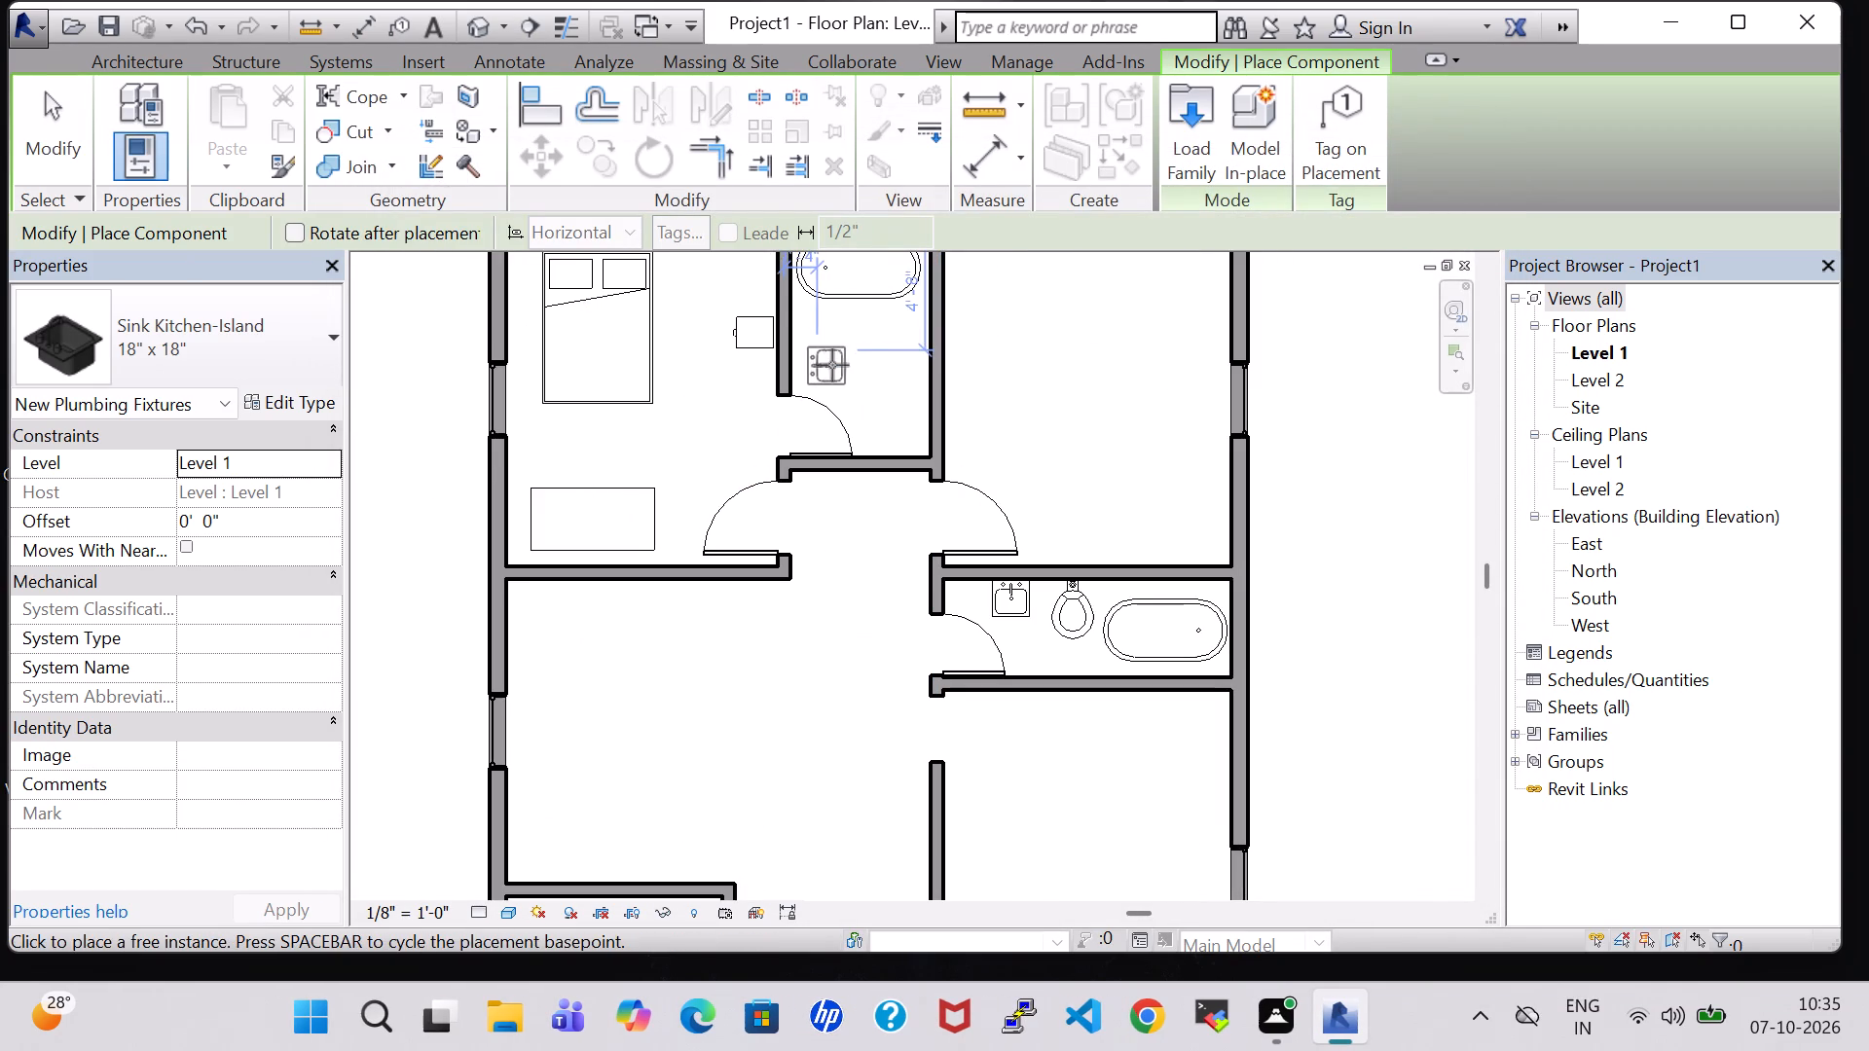
key(space)
key(space)
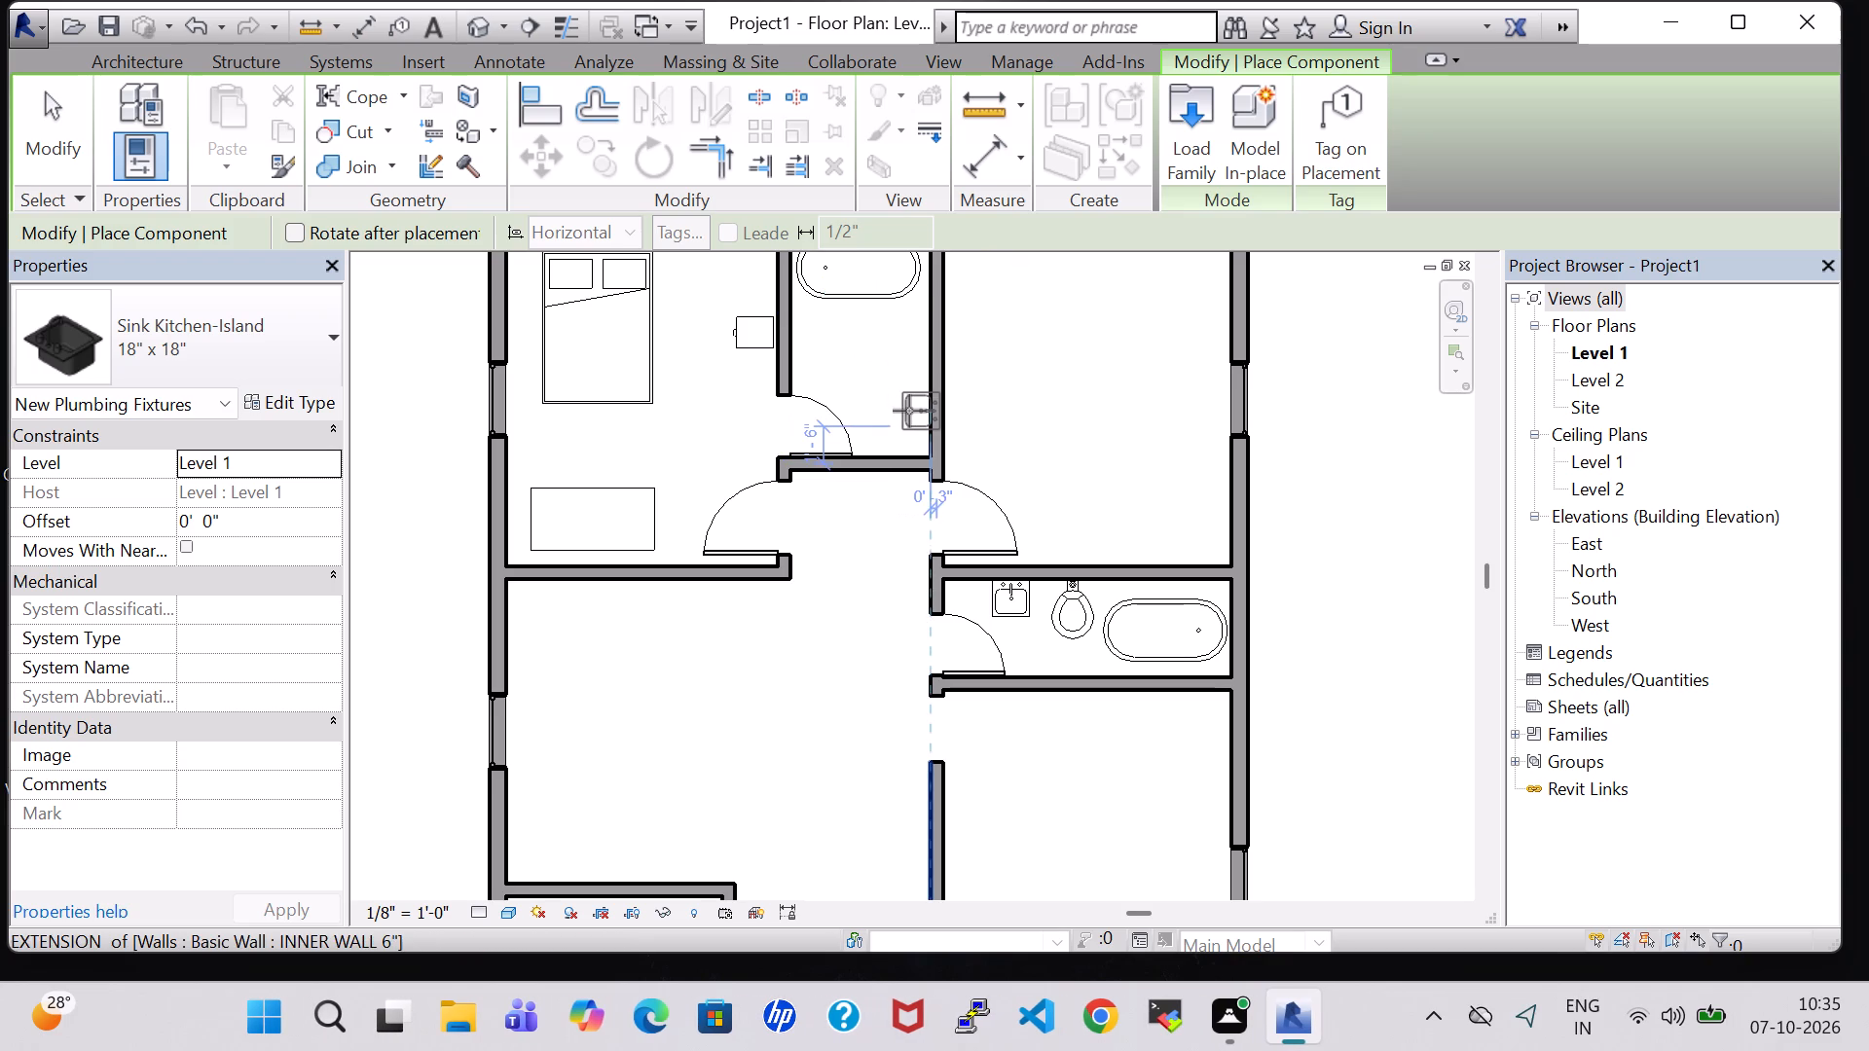
click(908, 411)
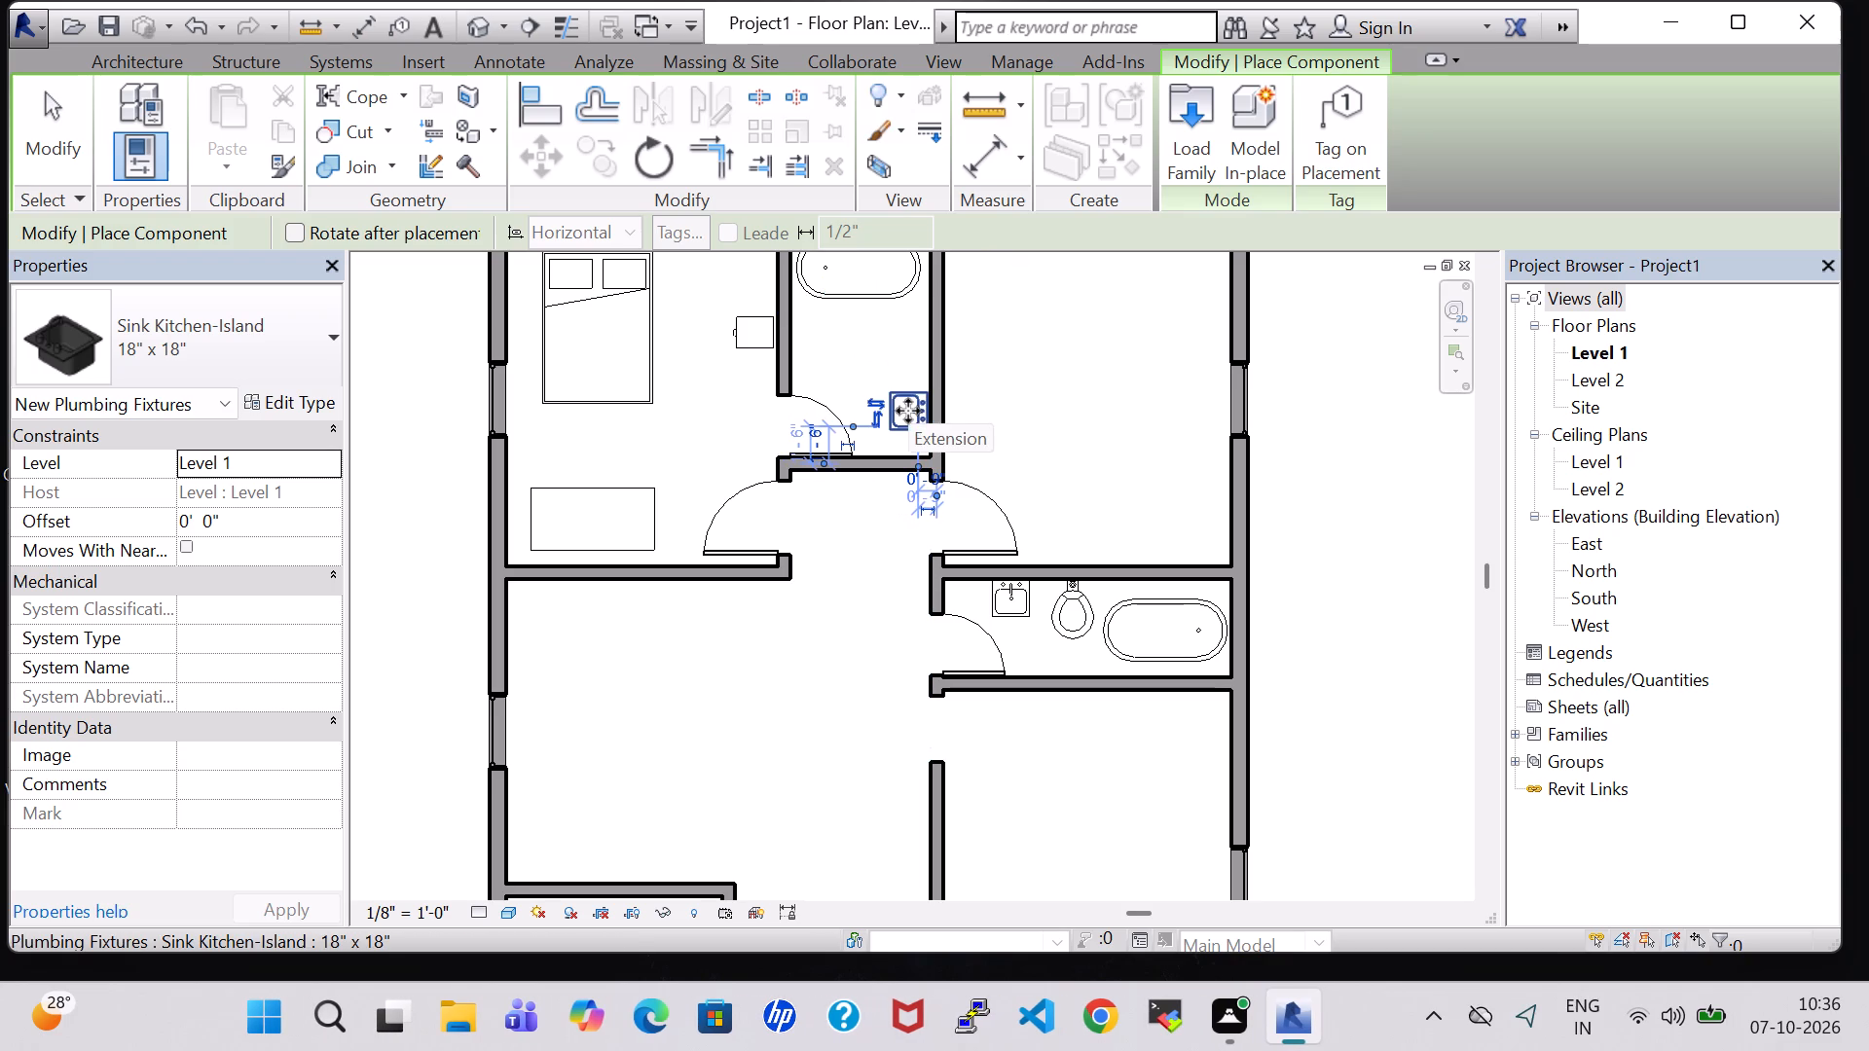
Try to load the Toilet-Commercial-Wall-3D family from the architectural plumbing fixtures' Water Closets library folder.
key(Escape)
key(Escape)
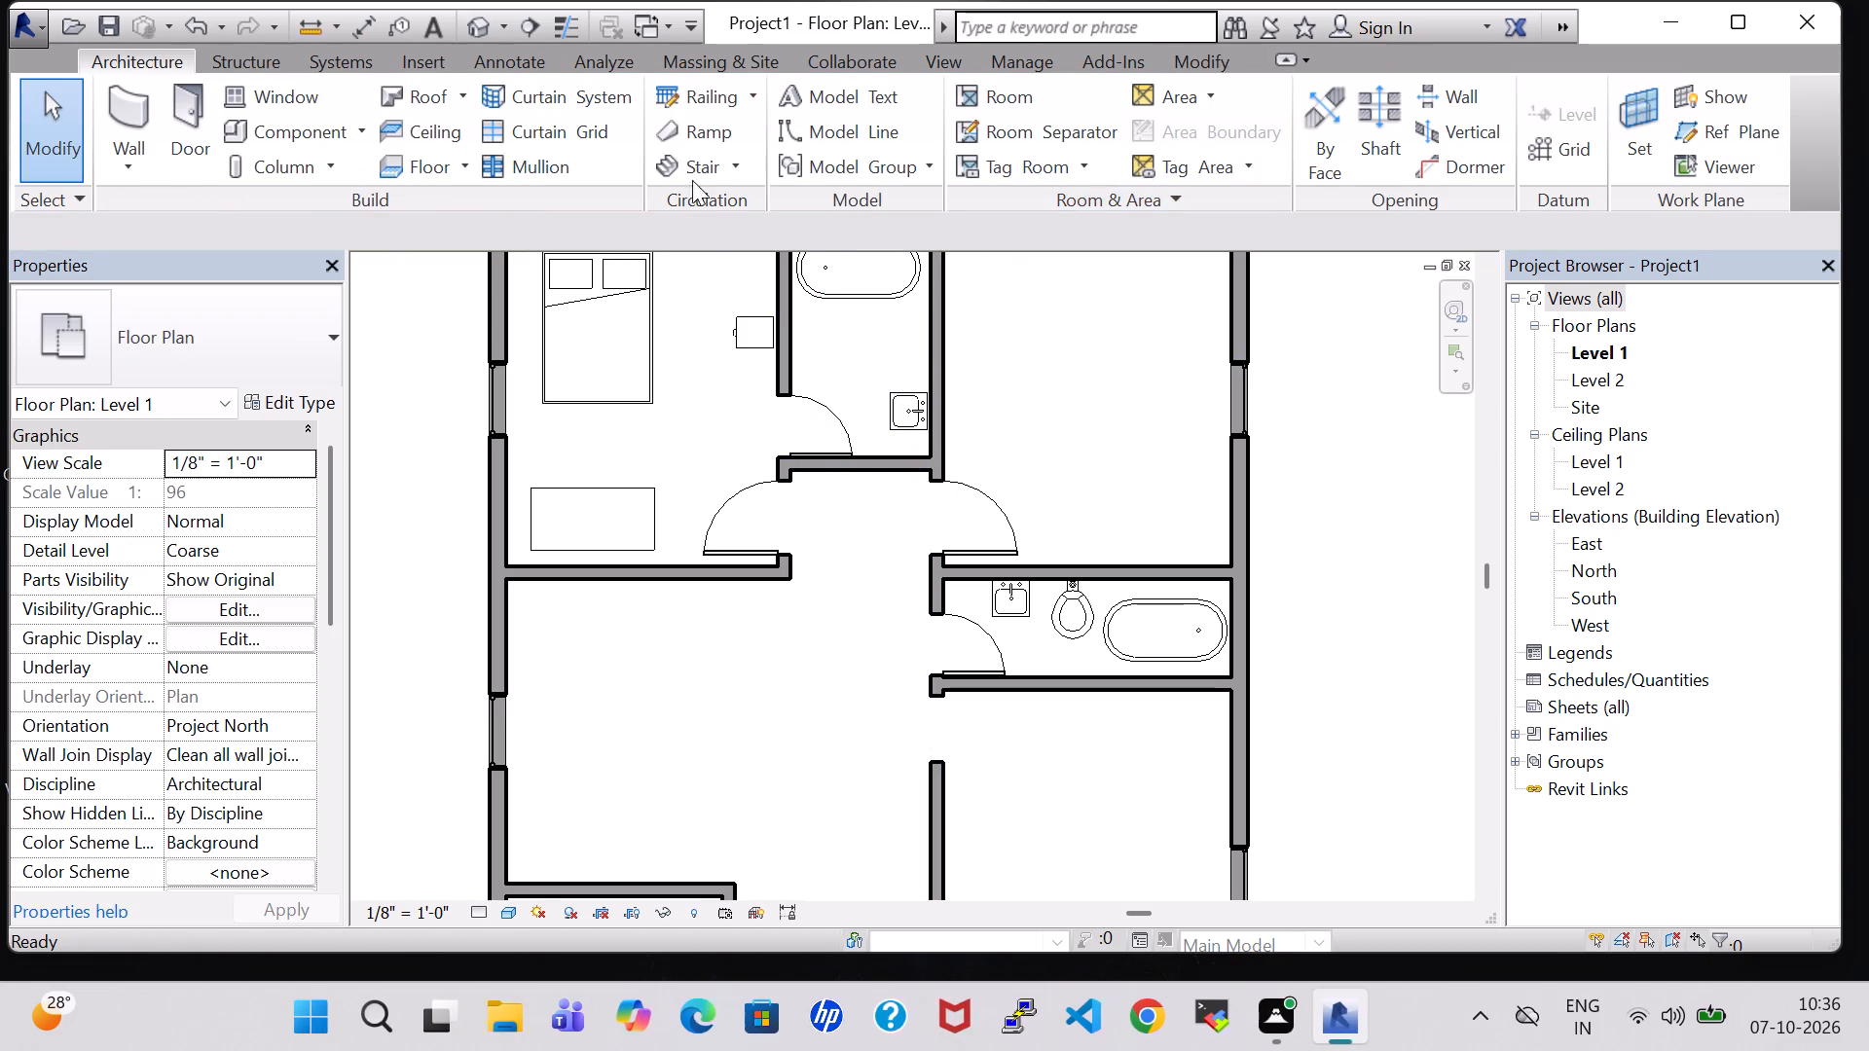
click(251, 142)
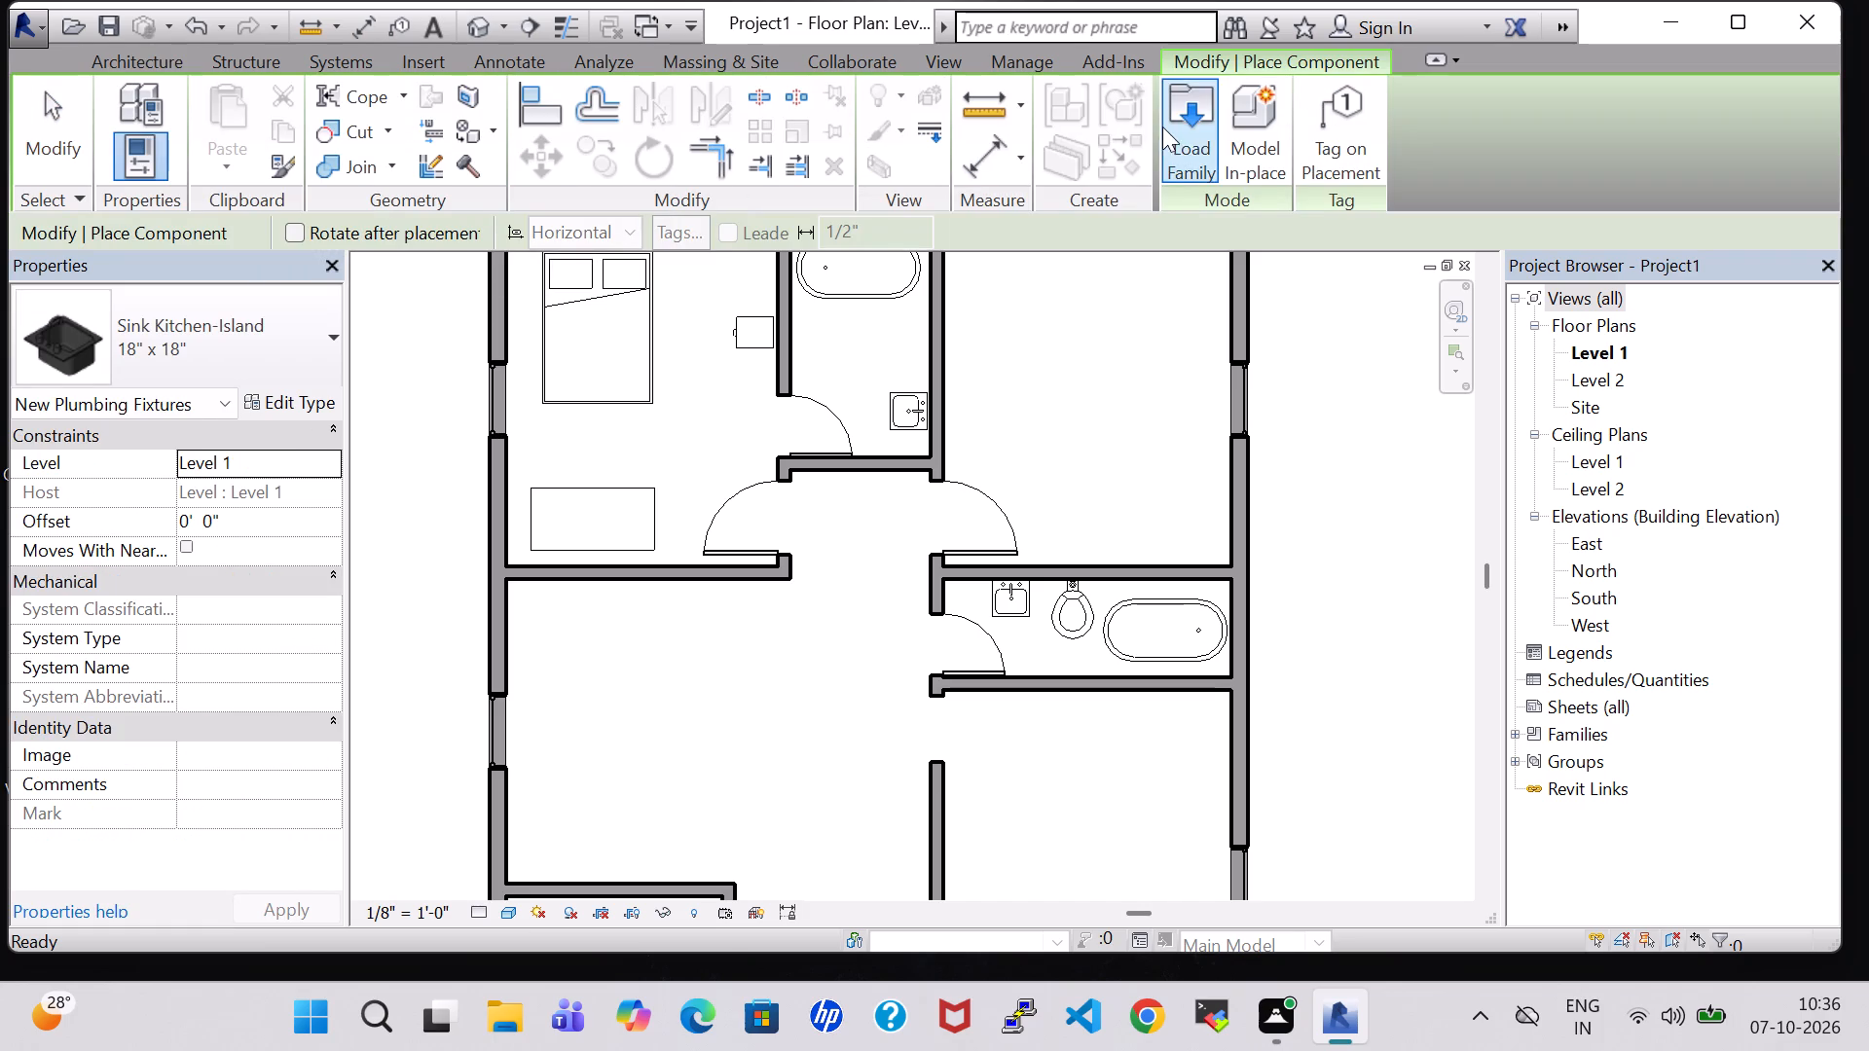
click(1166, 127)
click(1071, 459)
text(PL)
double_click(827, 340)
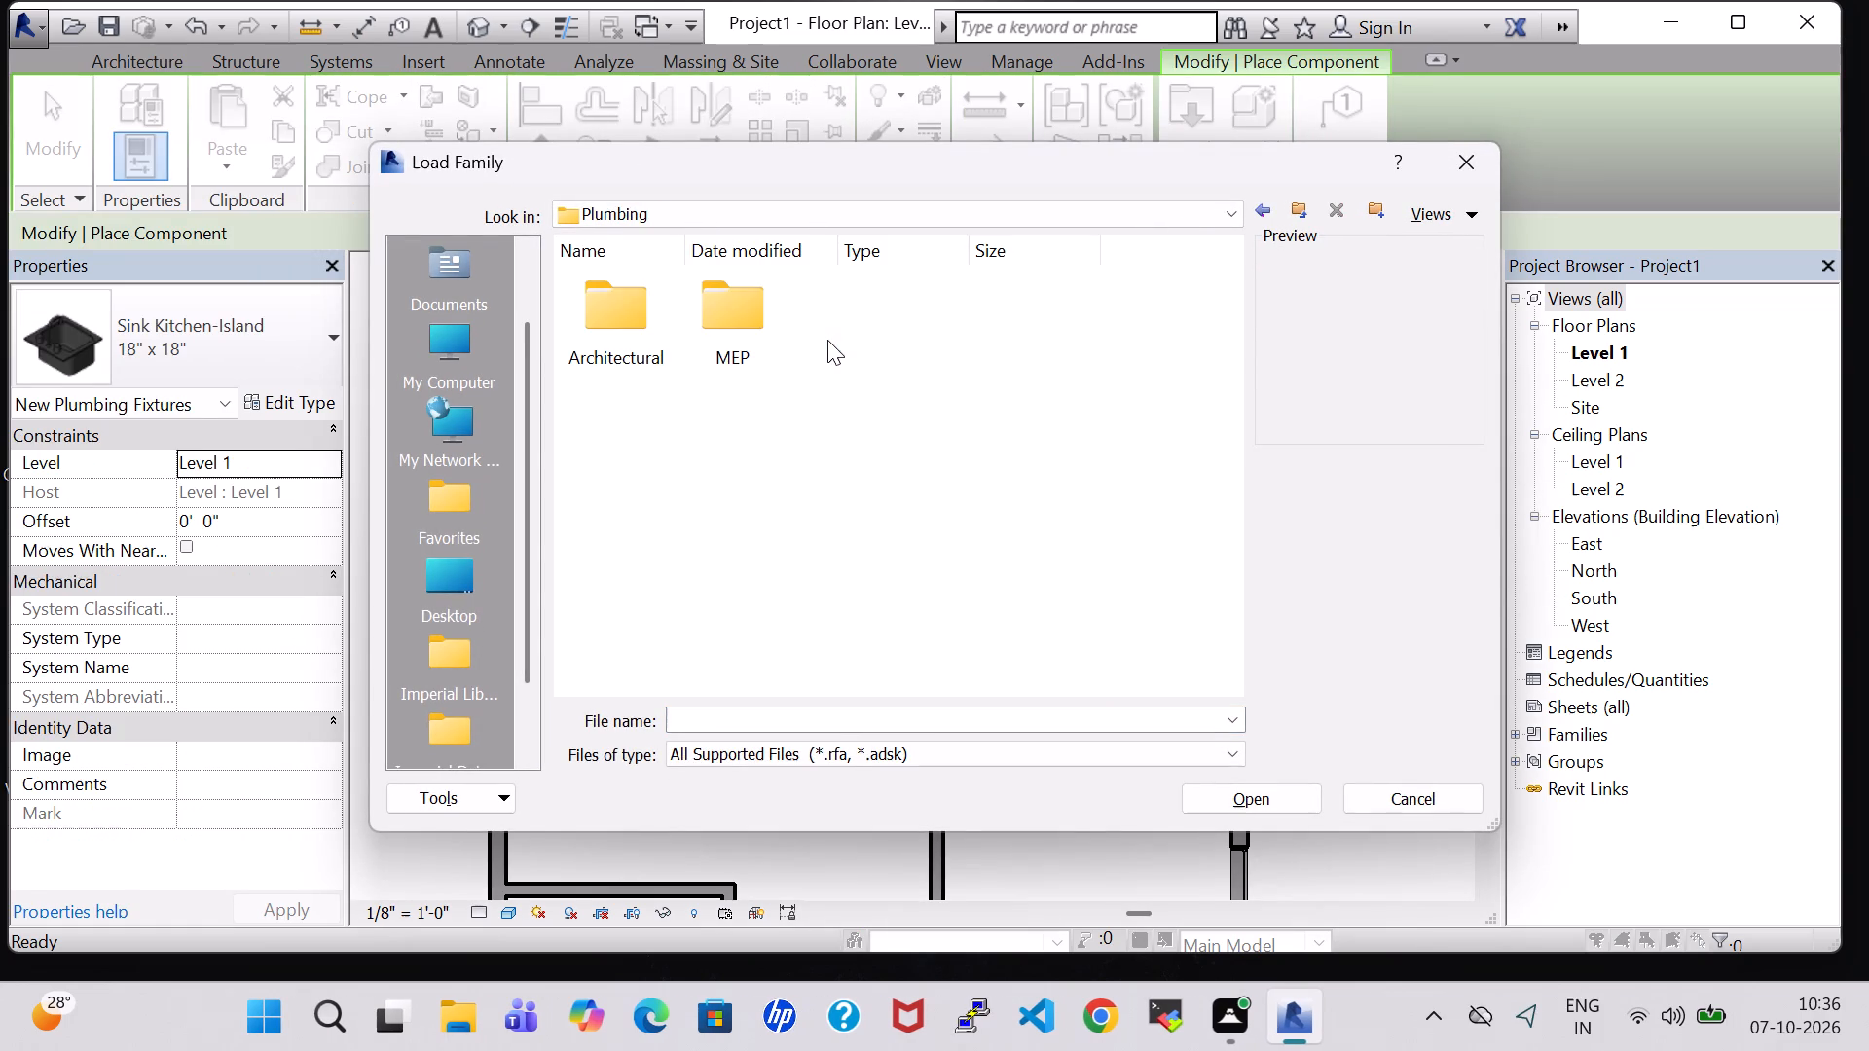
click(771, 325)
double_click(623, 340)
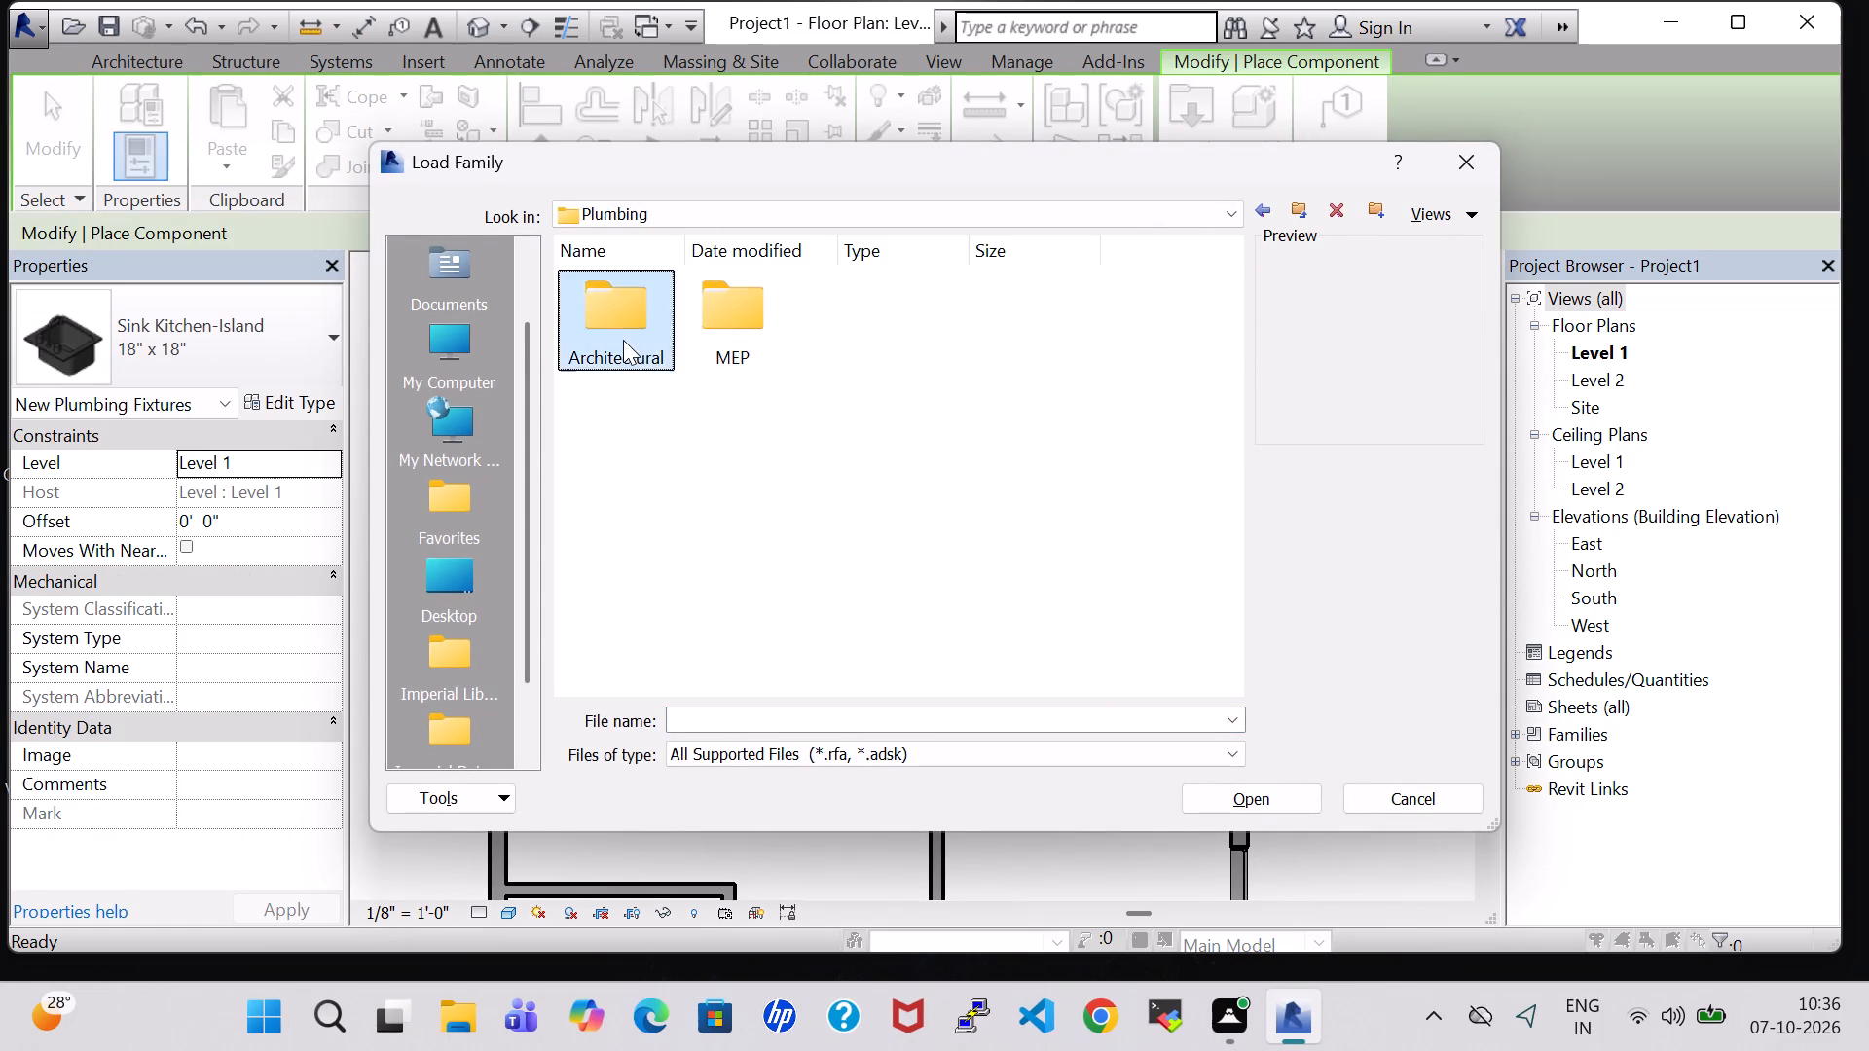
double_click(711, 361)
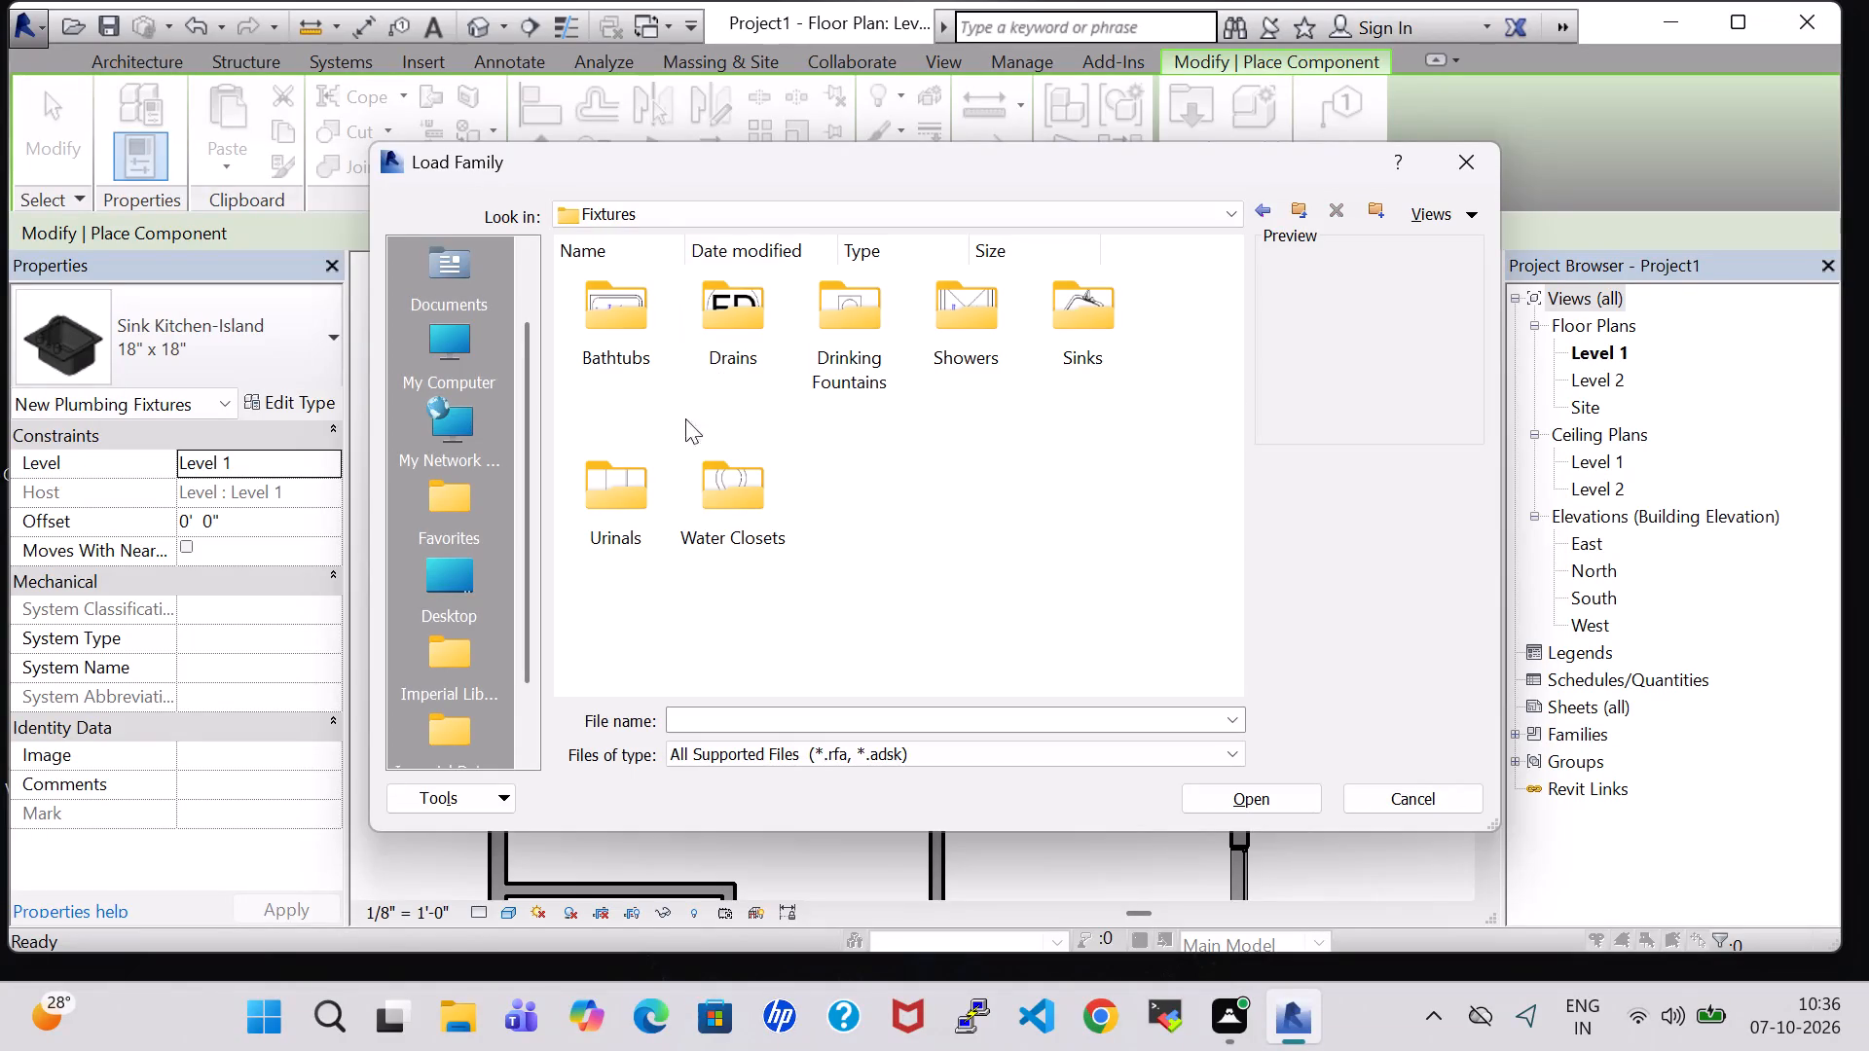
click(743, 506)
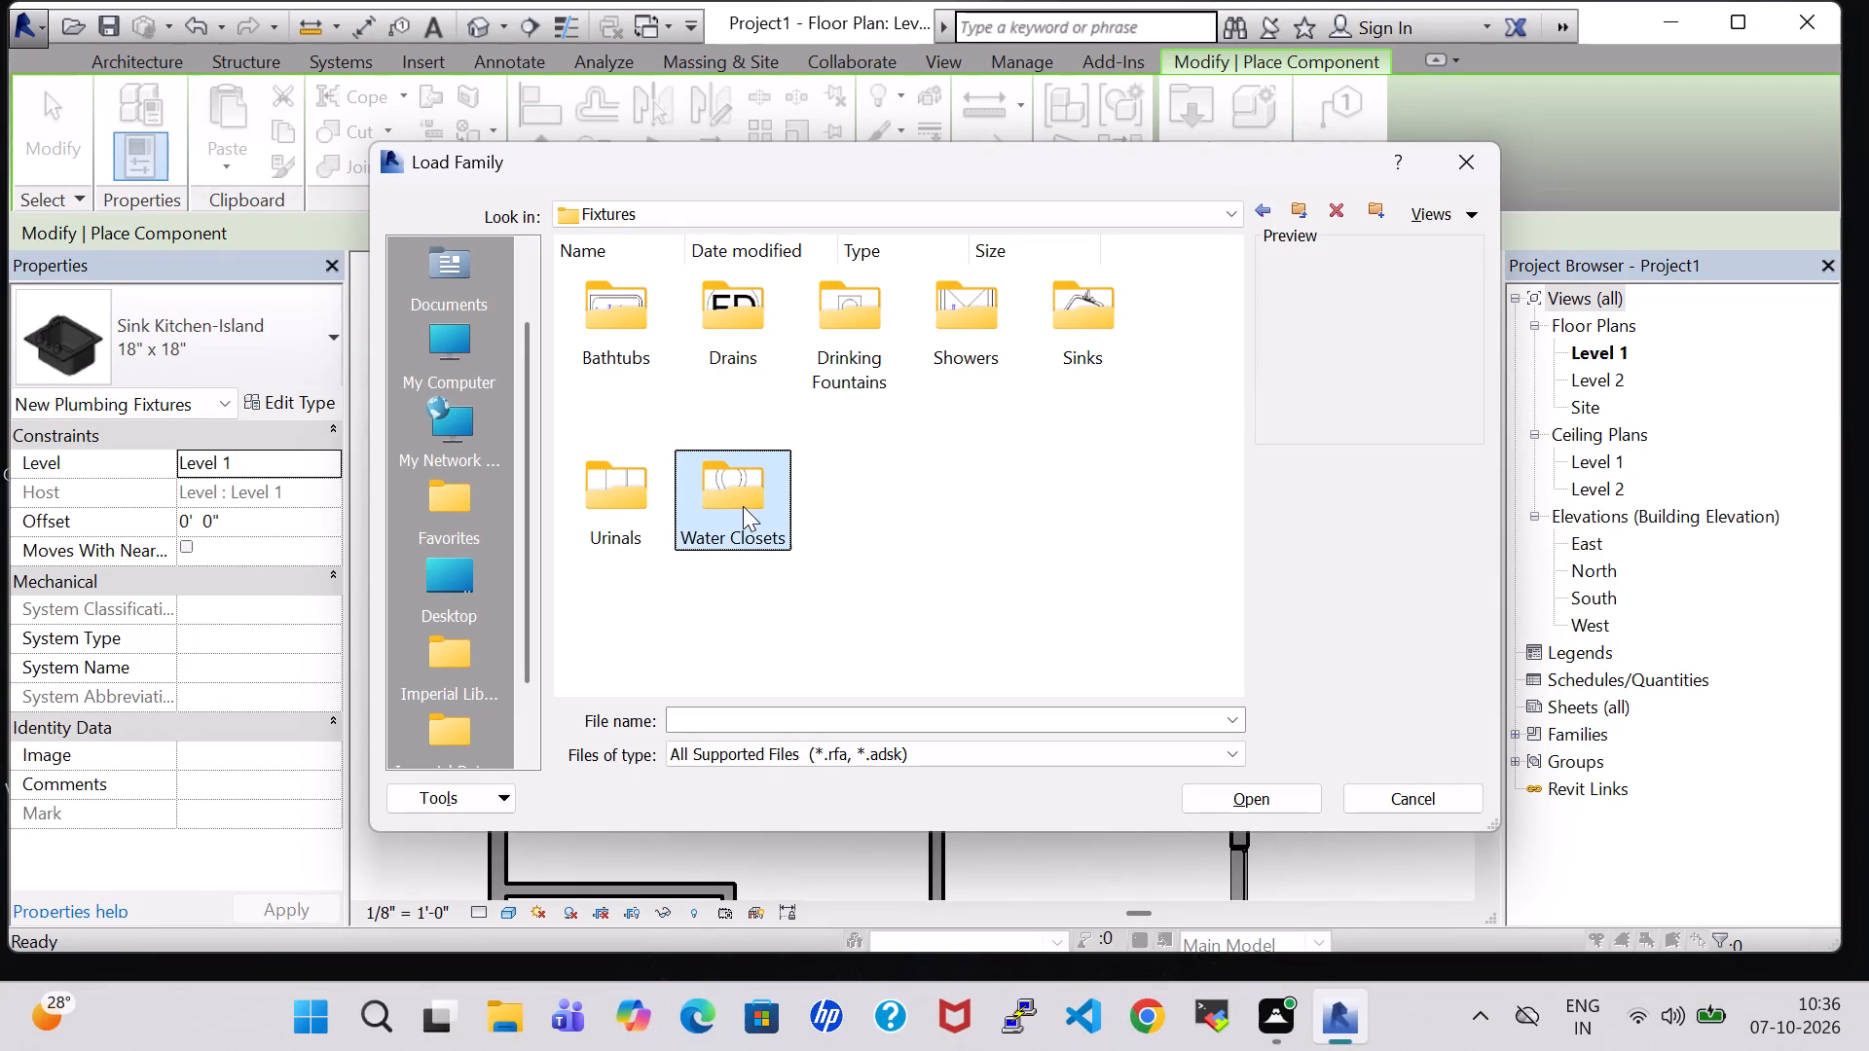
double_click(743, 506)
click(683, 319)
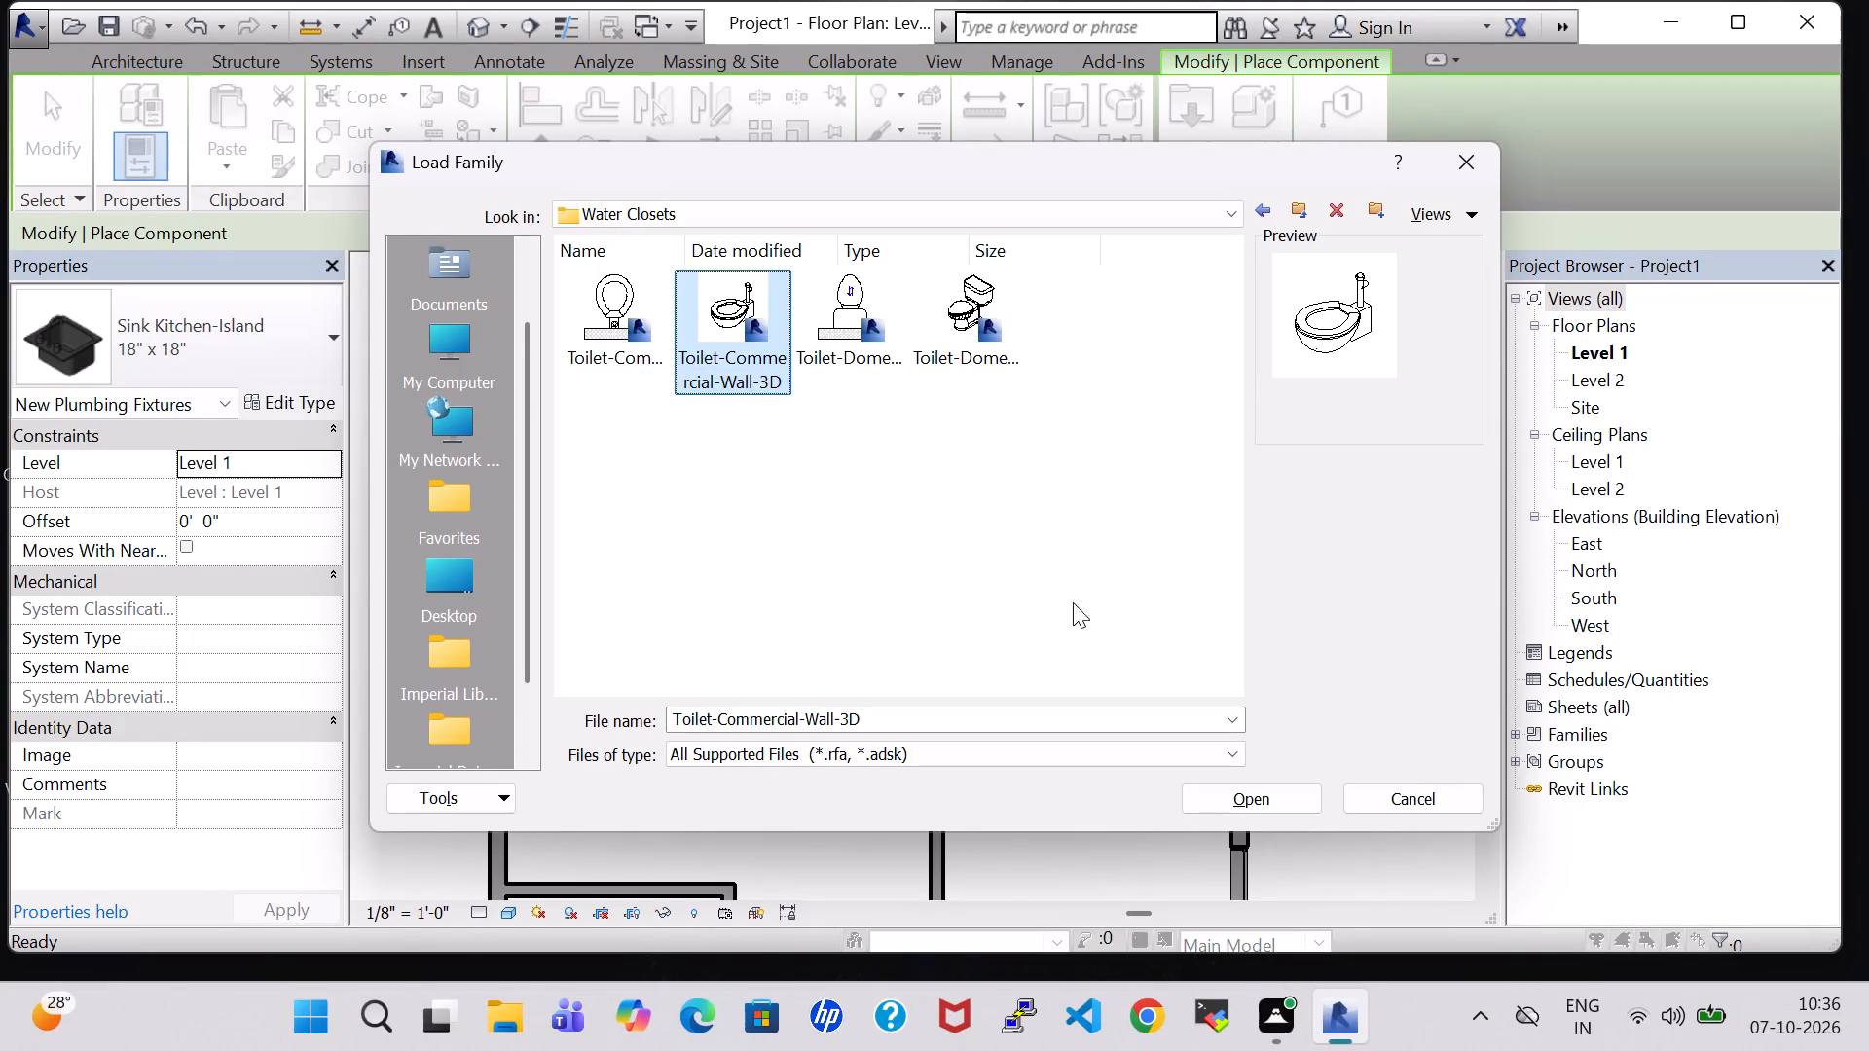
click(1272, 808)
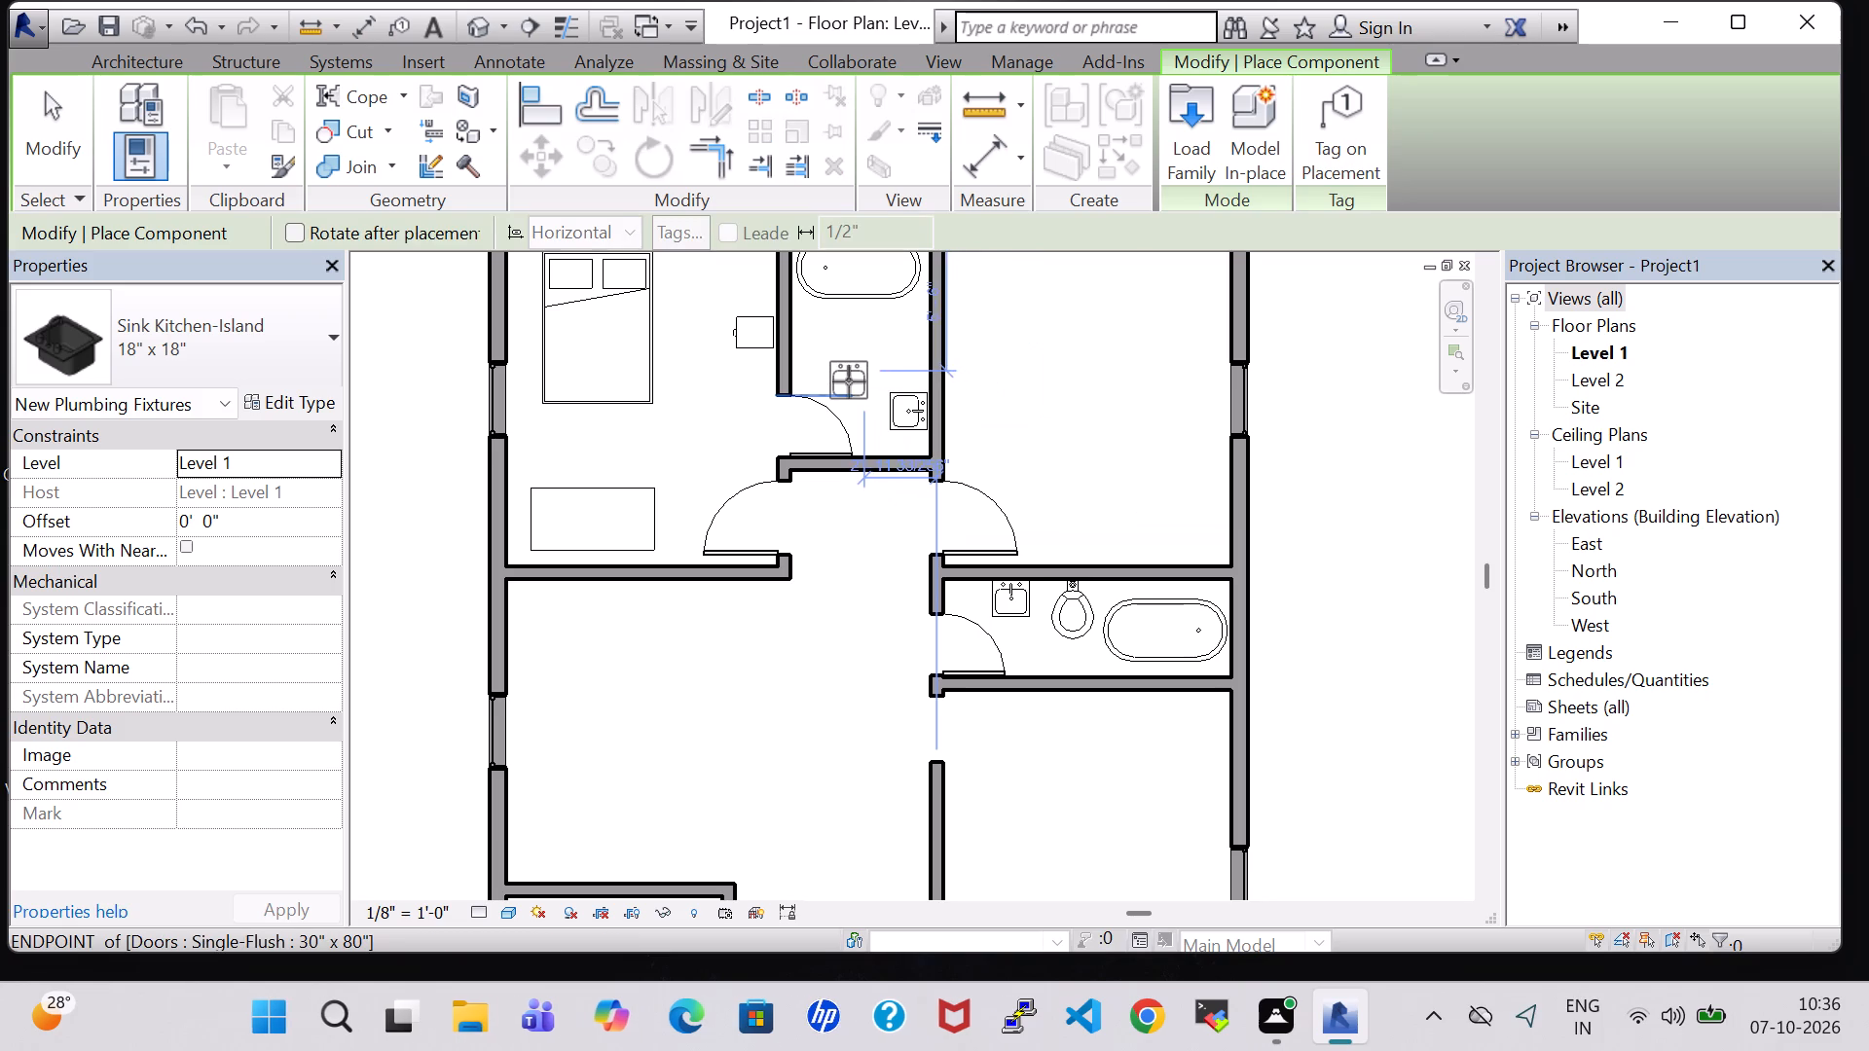
Load the Toilet-Domestic-3D family from the architectural plumbing fixtures' Water Closets library folder.
click(1205, 145)
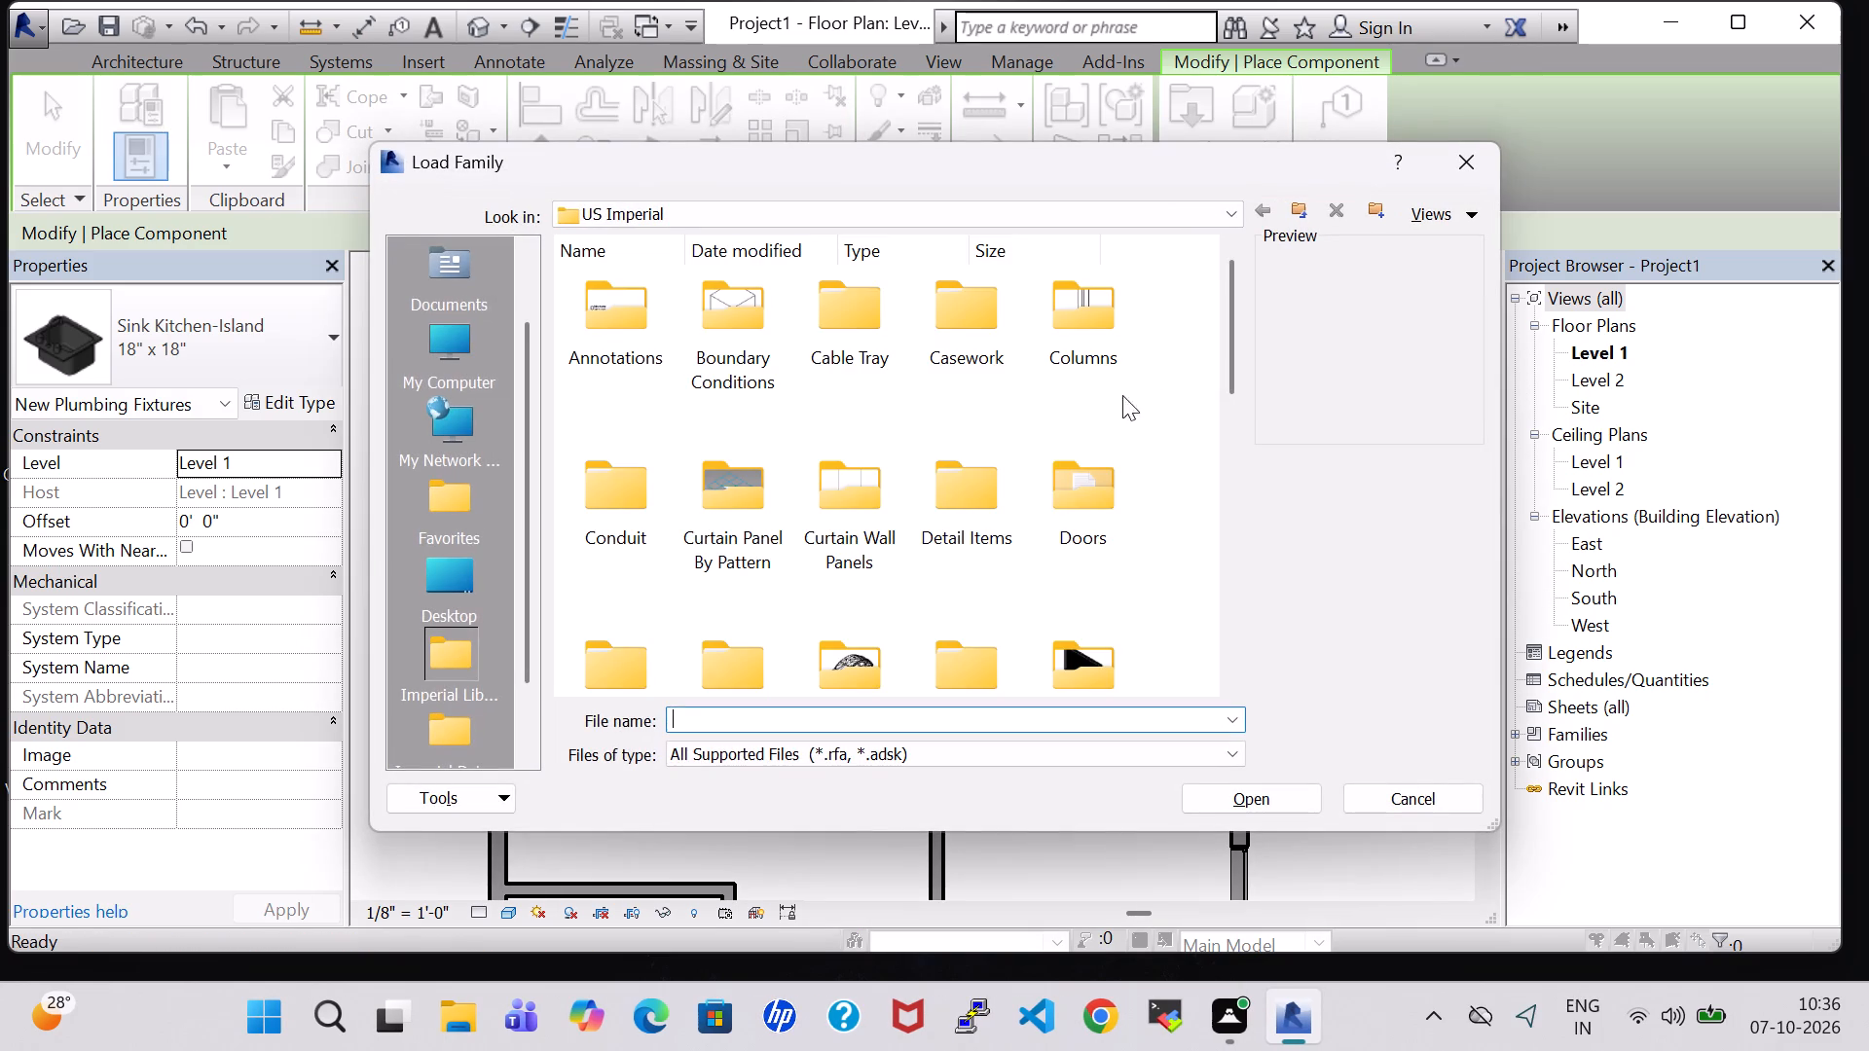
click(1035, 525)
click(1063, 499)
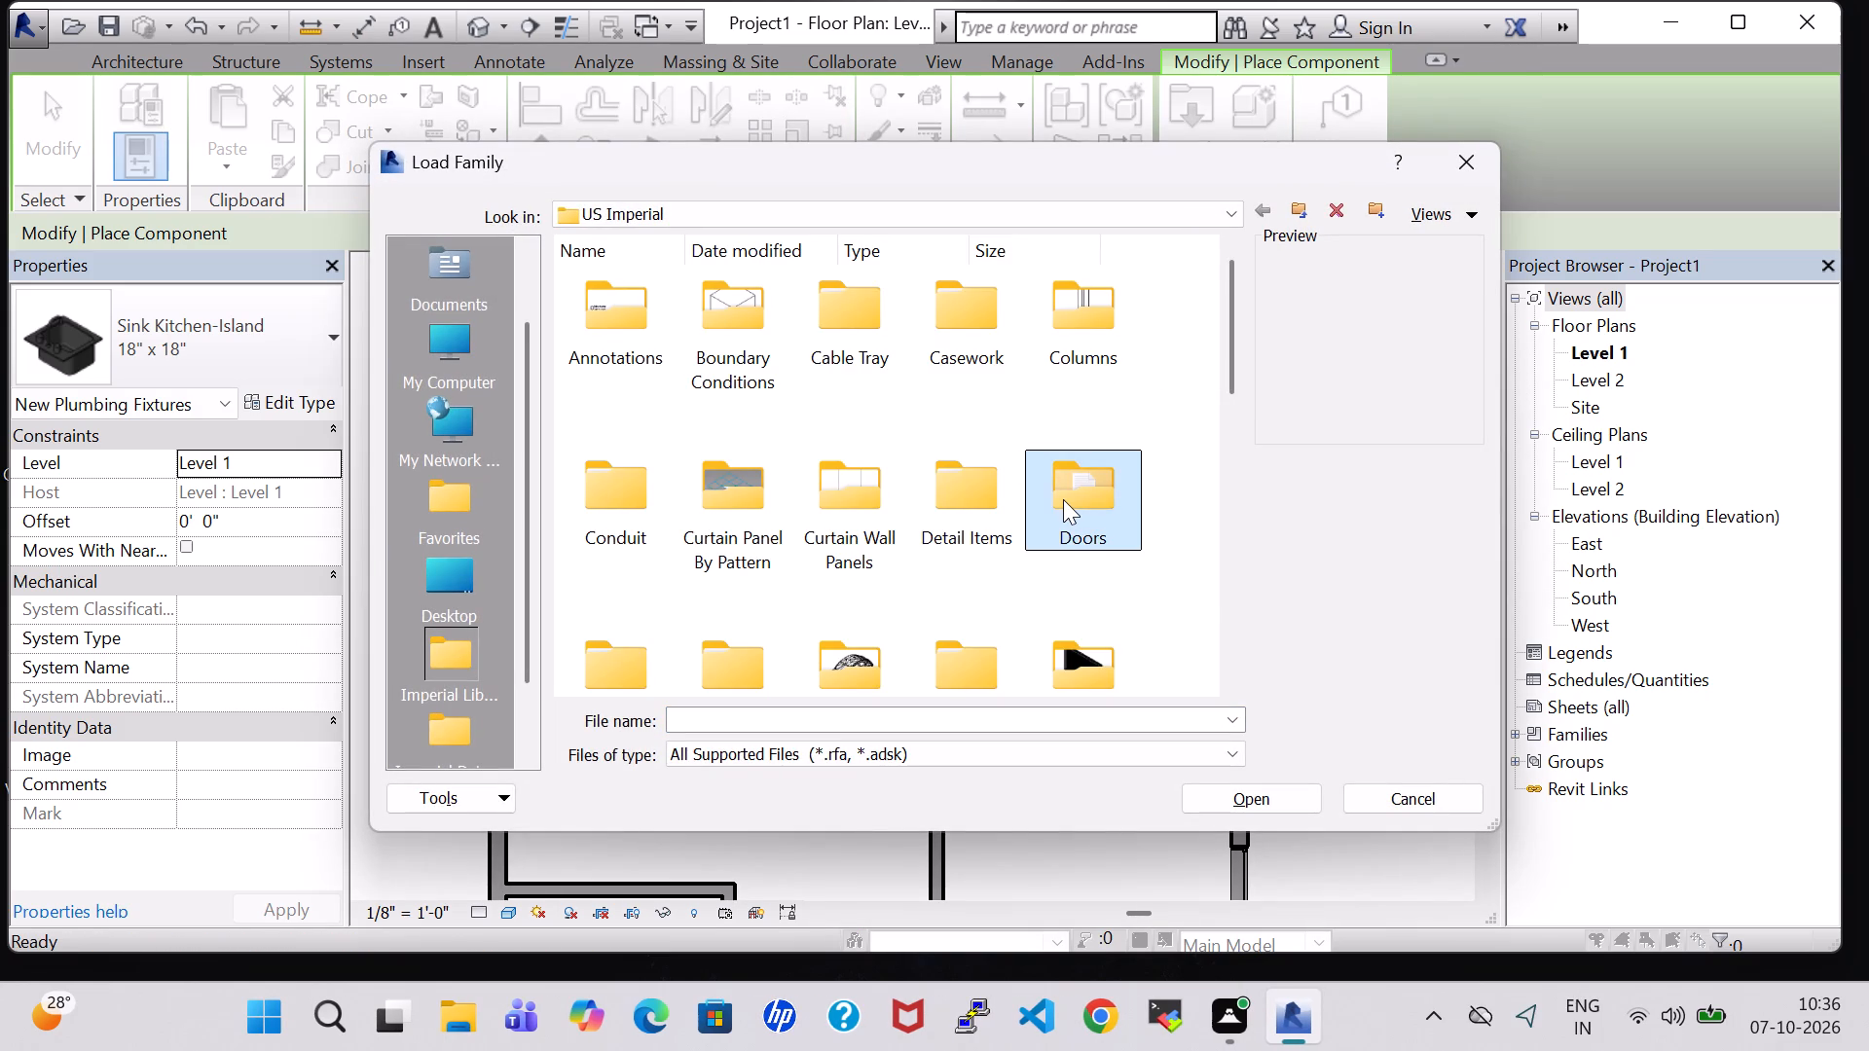
text(PL)
double_click(827, 325)
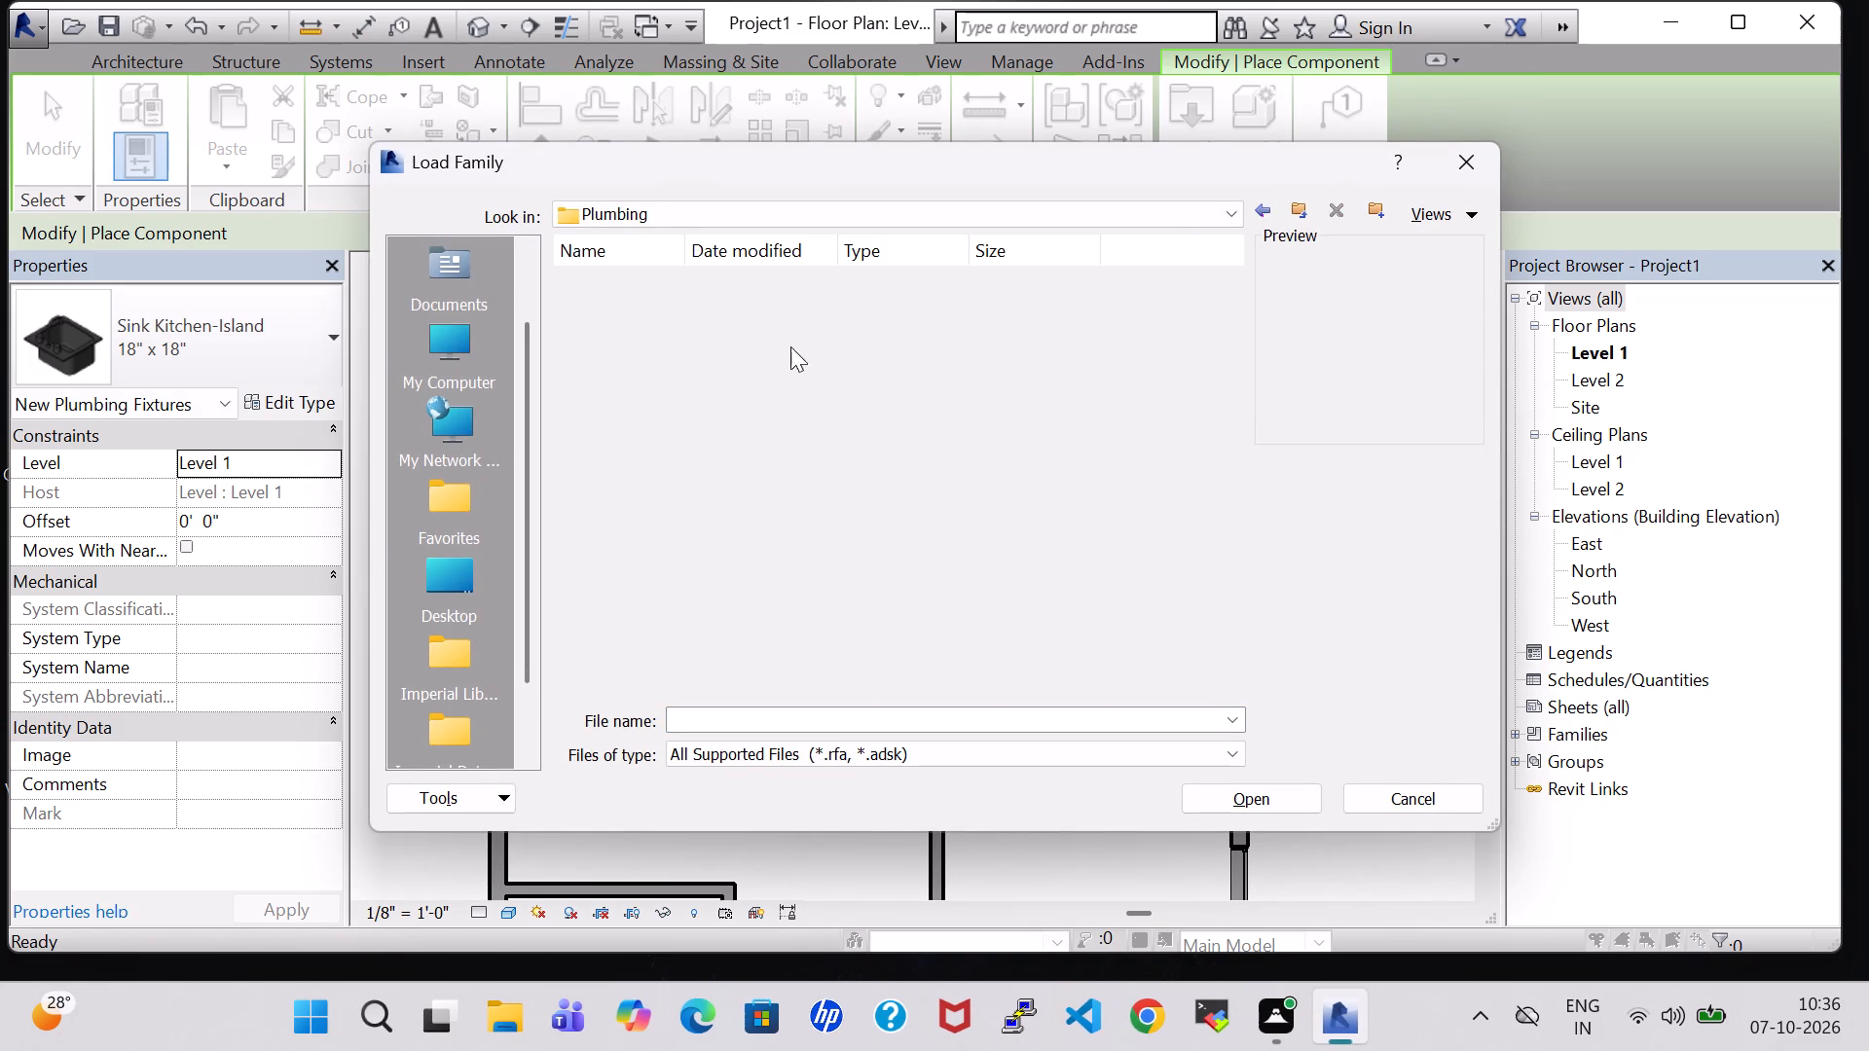
double_click(631, 339)
double_click(742, 339)
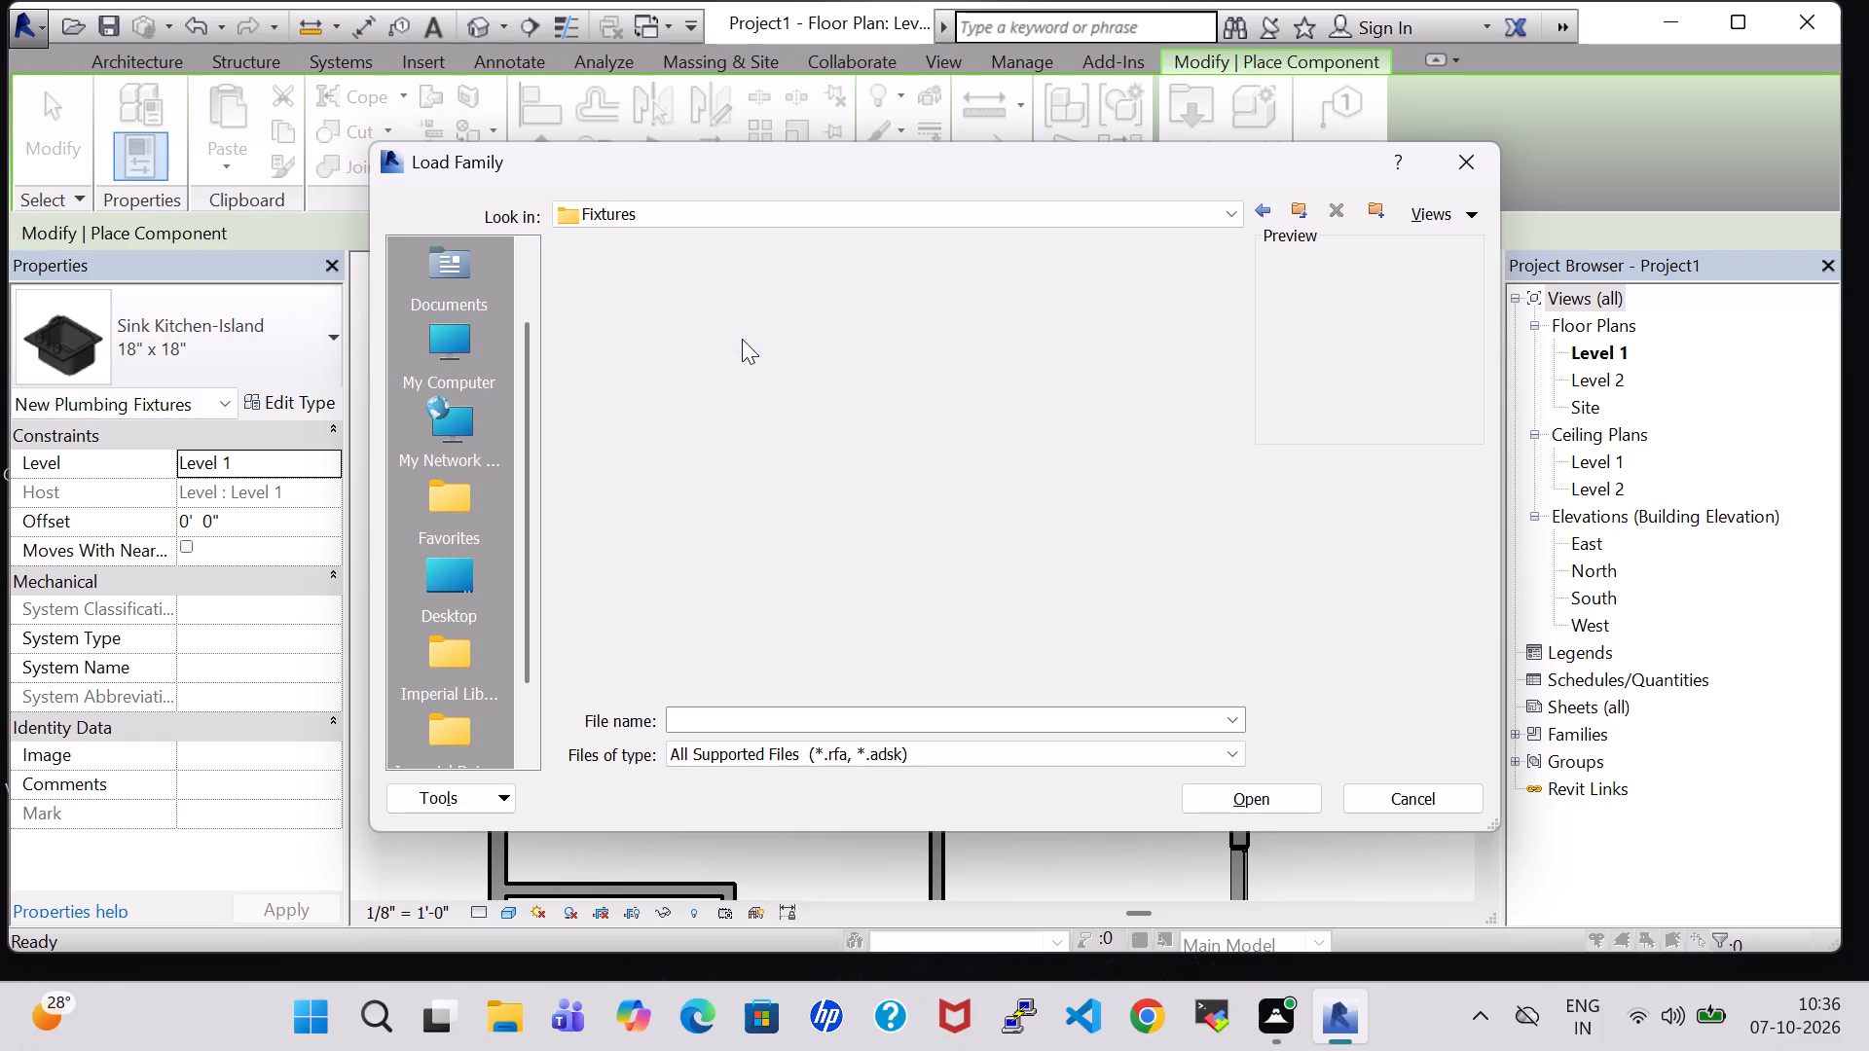
double_click(713, 509)
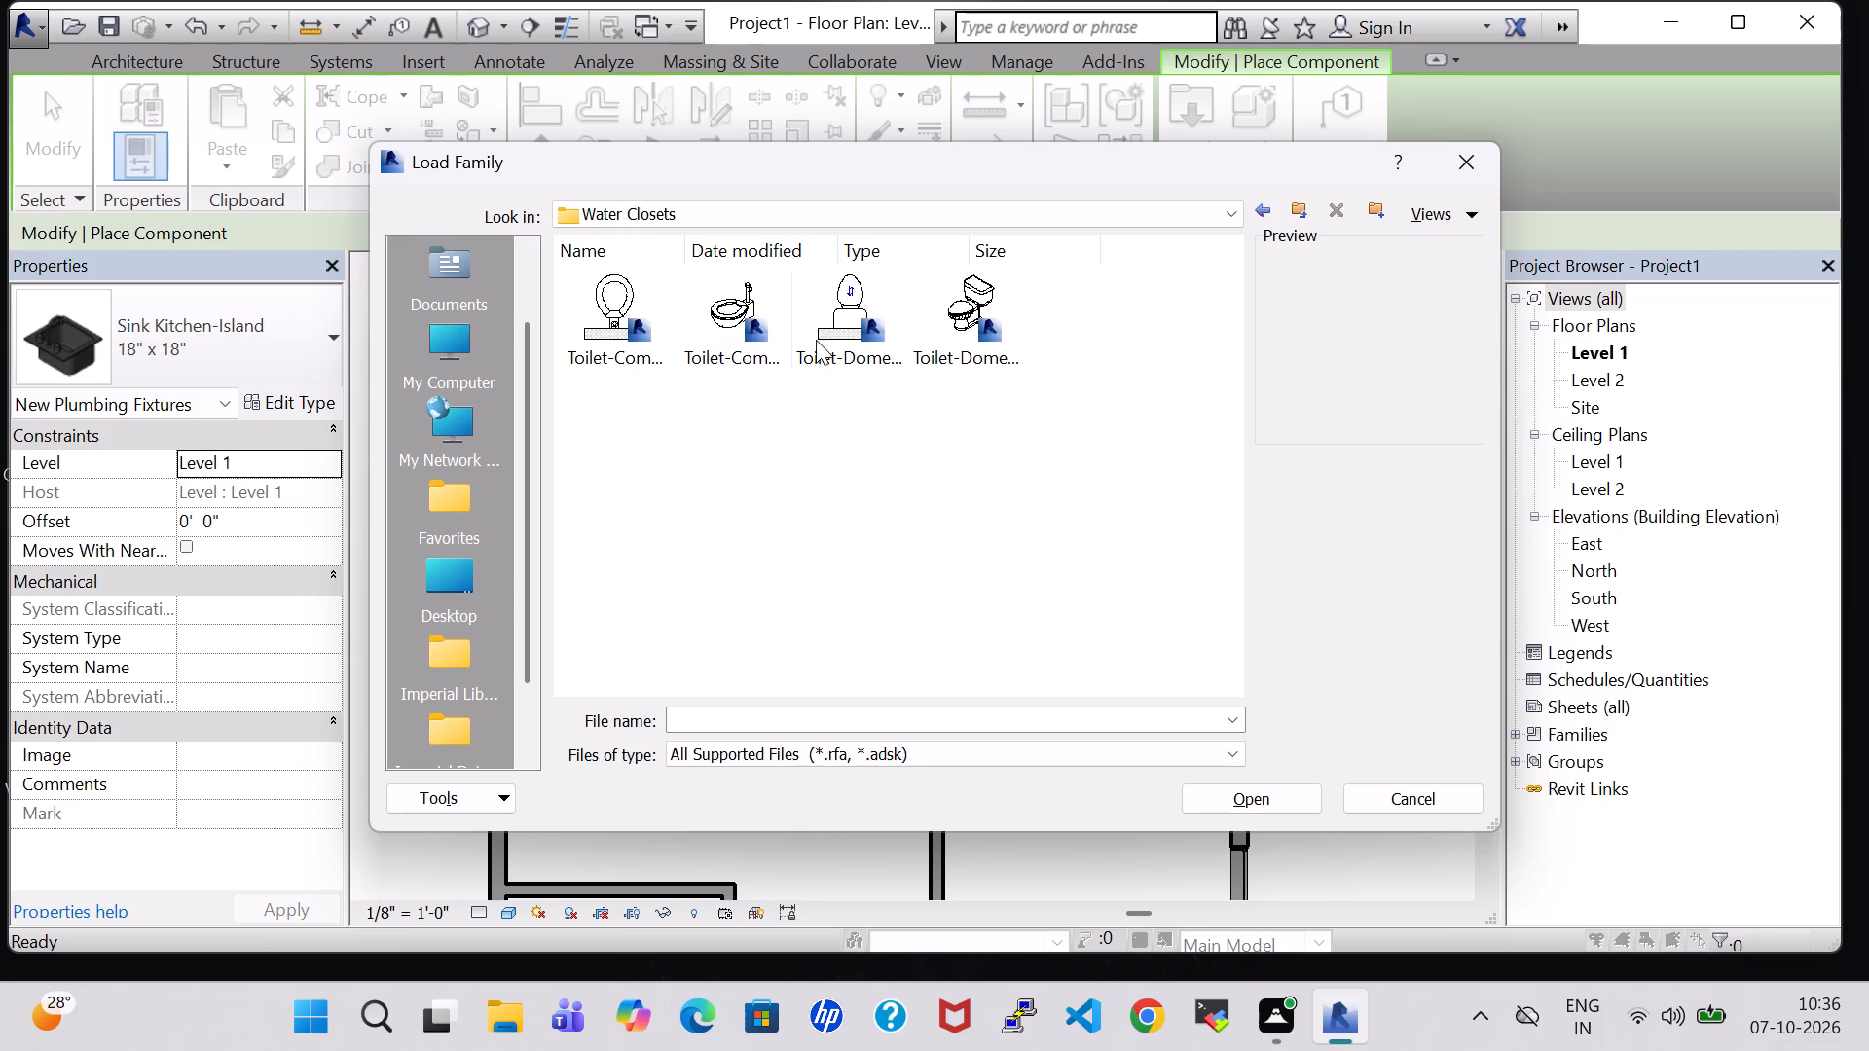
click(923, 295)
click(1248, 800)
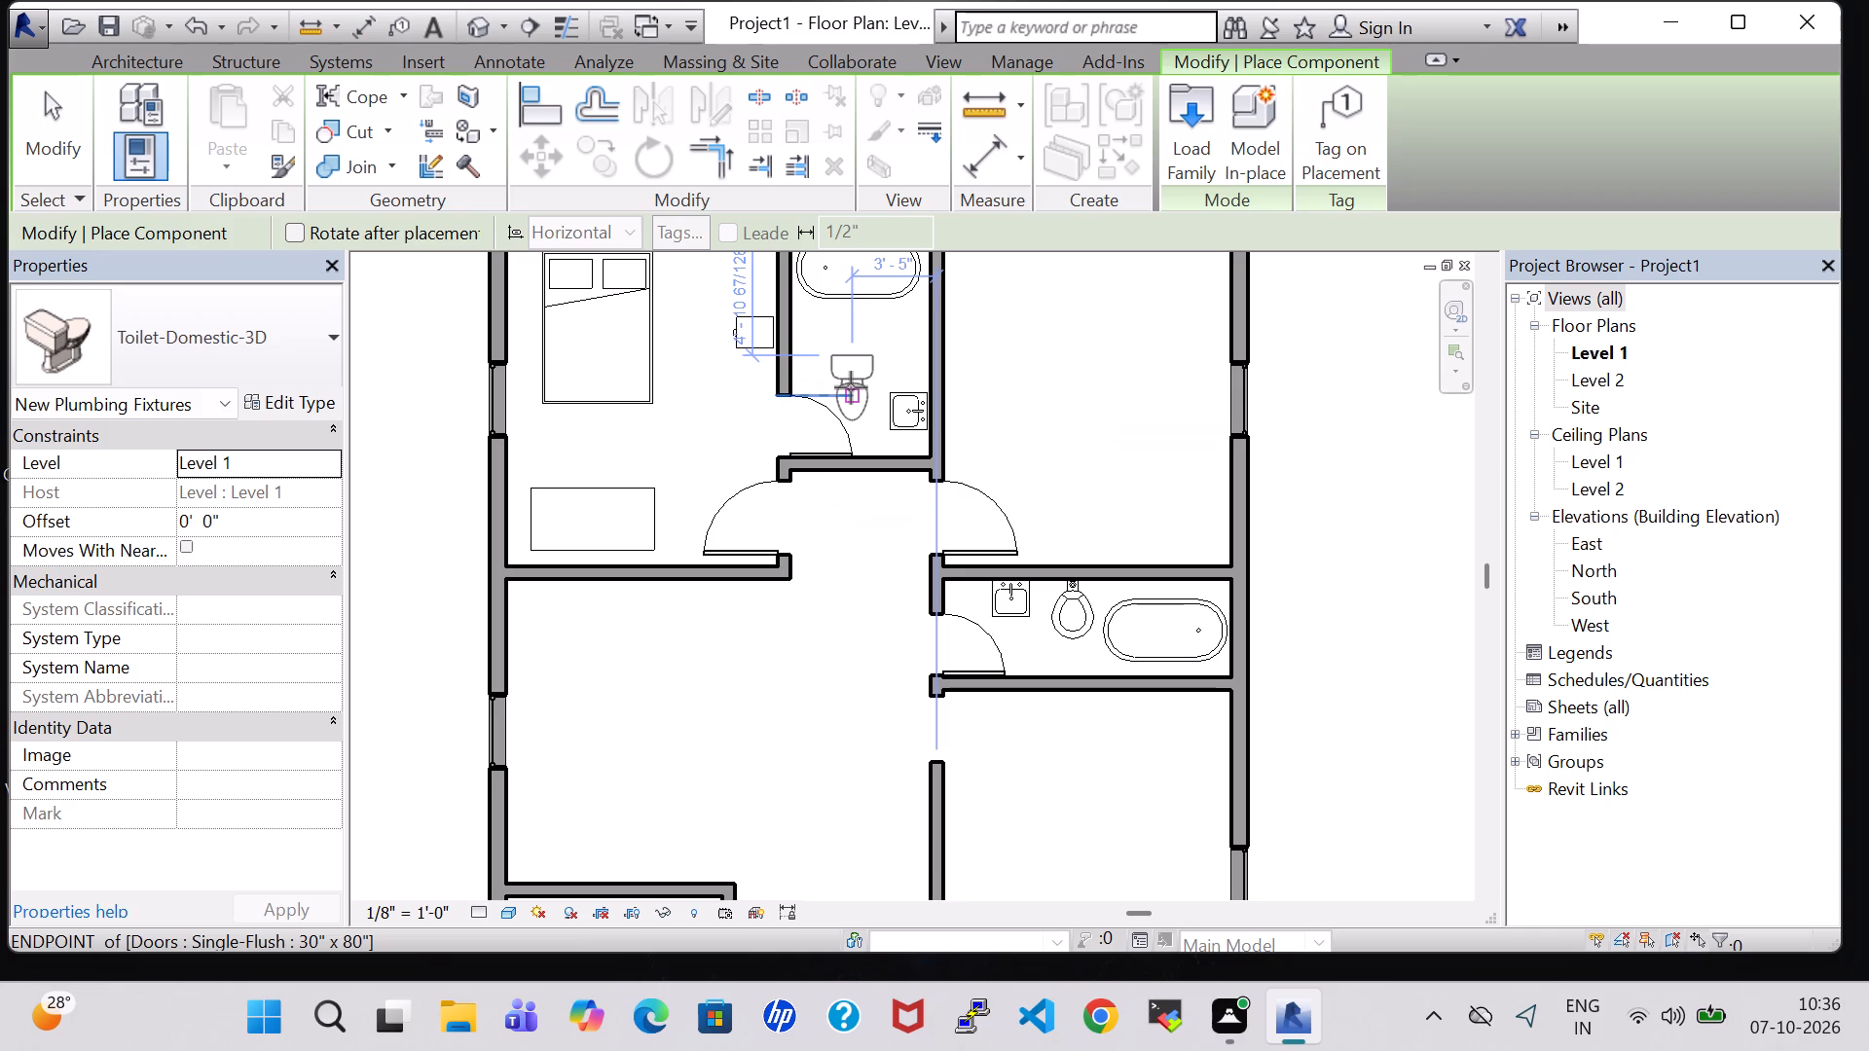
Place the Toilet-Domestic-3D against the northern bathroom's west wall, between tub and door, rotated so its tank backs onto that wall.
key(space)
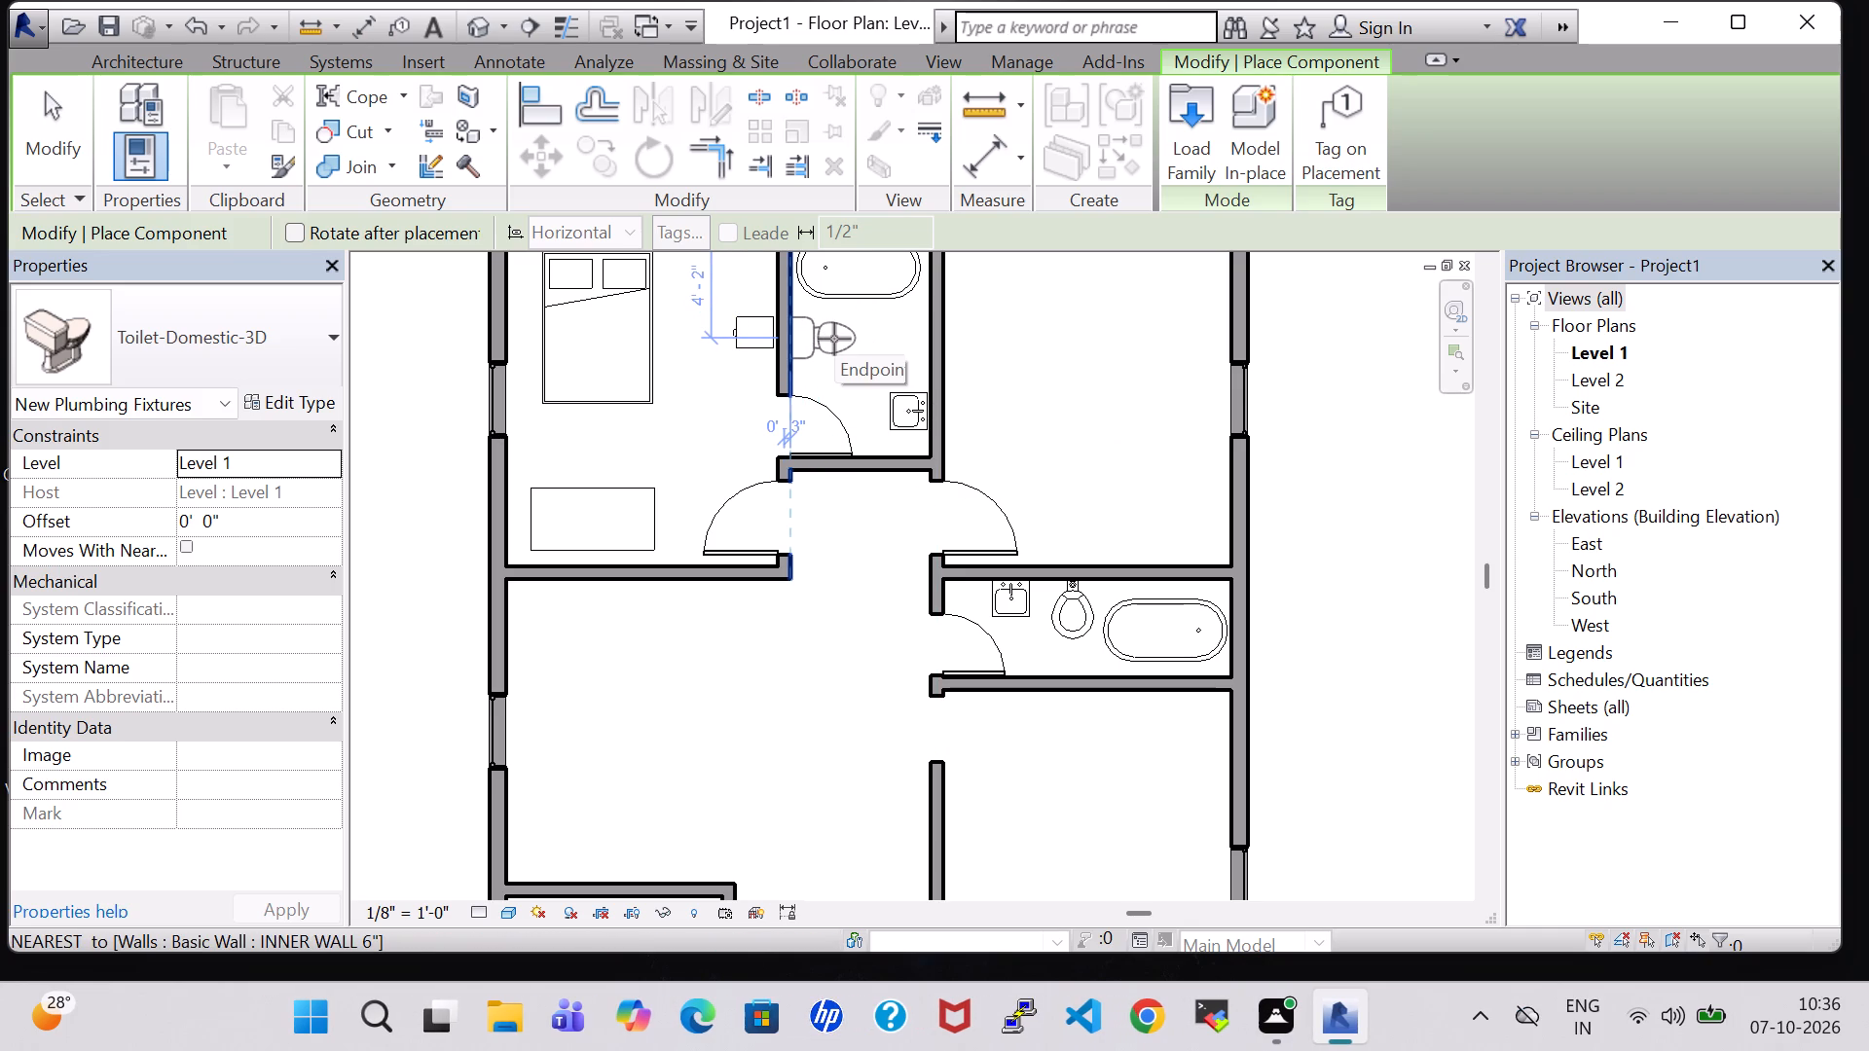
click(834, 339)
key(Escape)
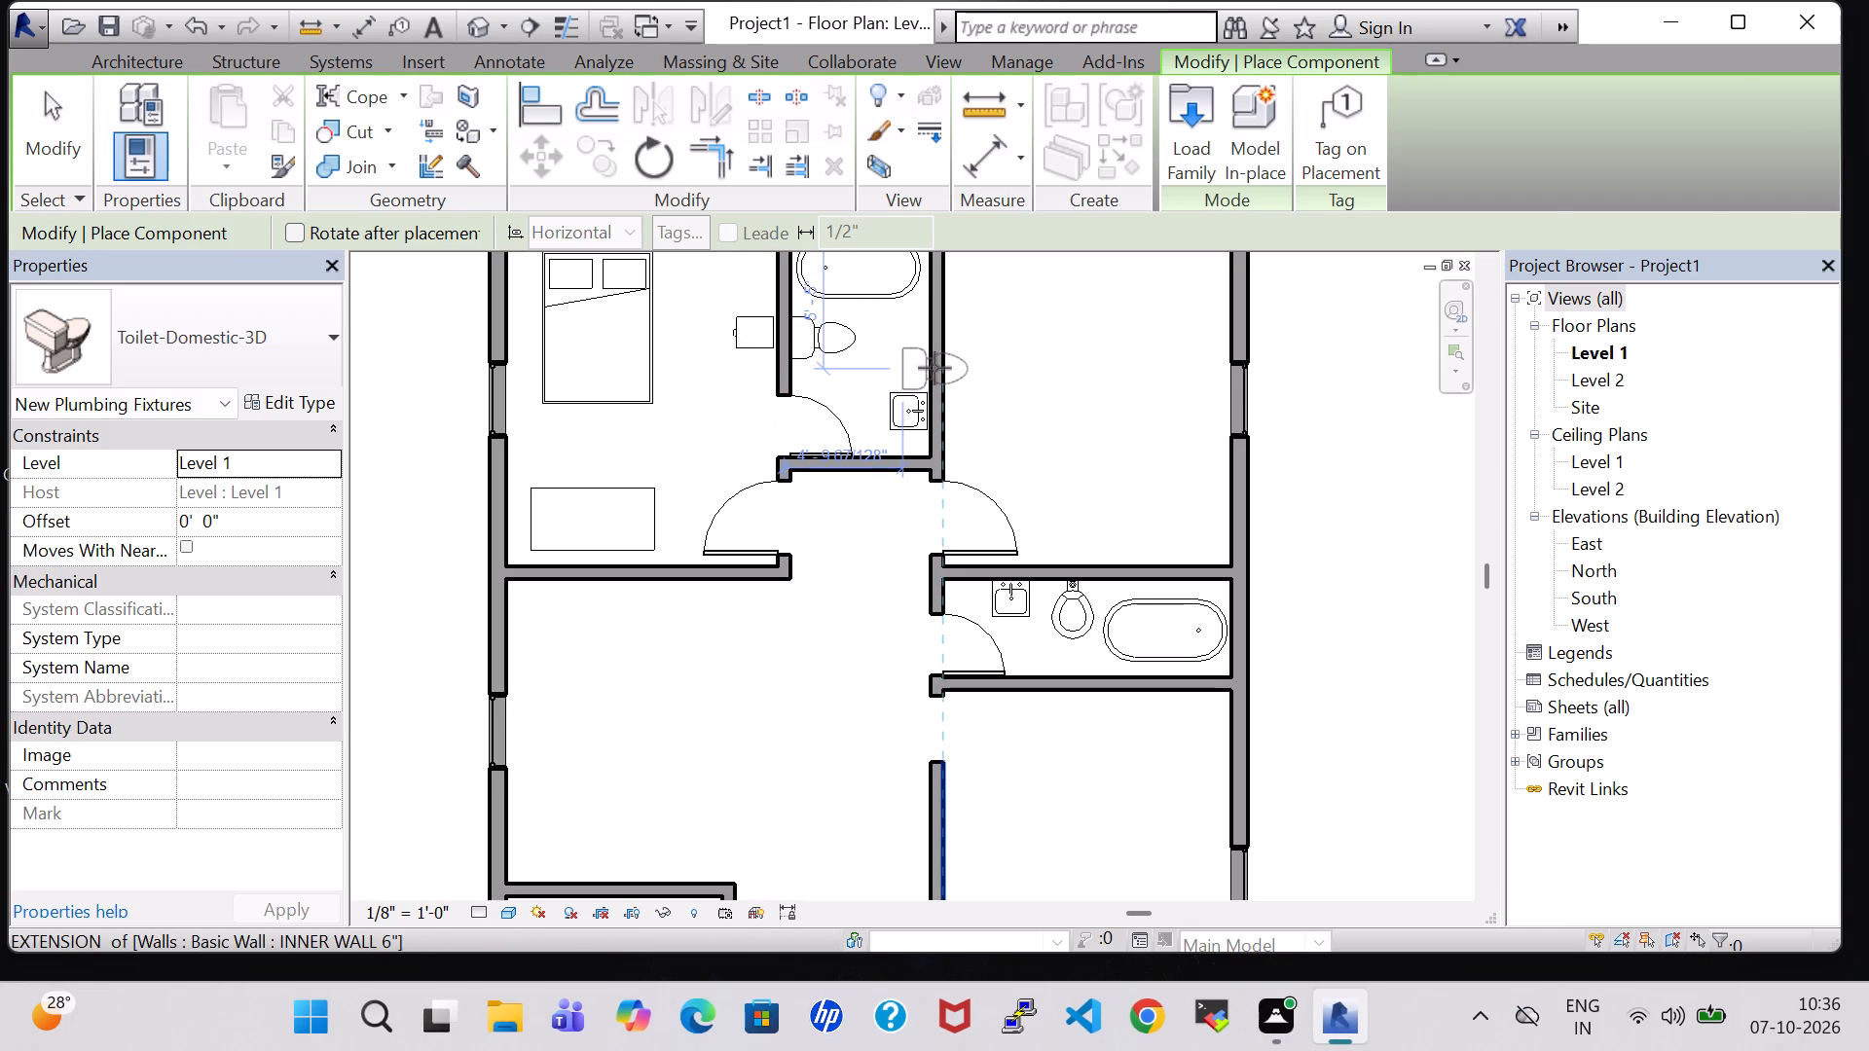
key(Escape)
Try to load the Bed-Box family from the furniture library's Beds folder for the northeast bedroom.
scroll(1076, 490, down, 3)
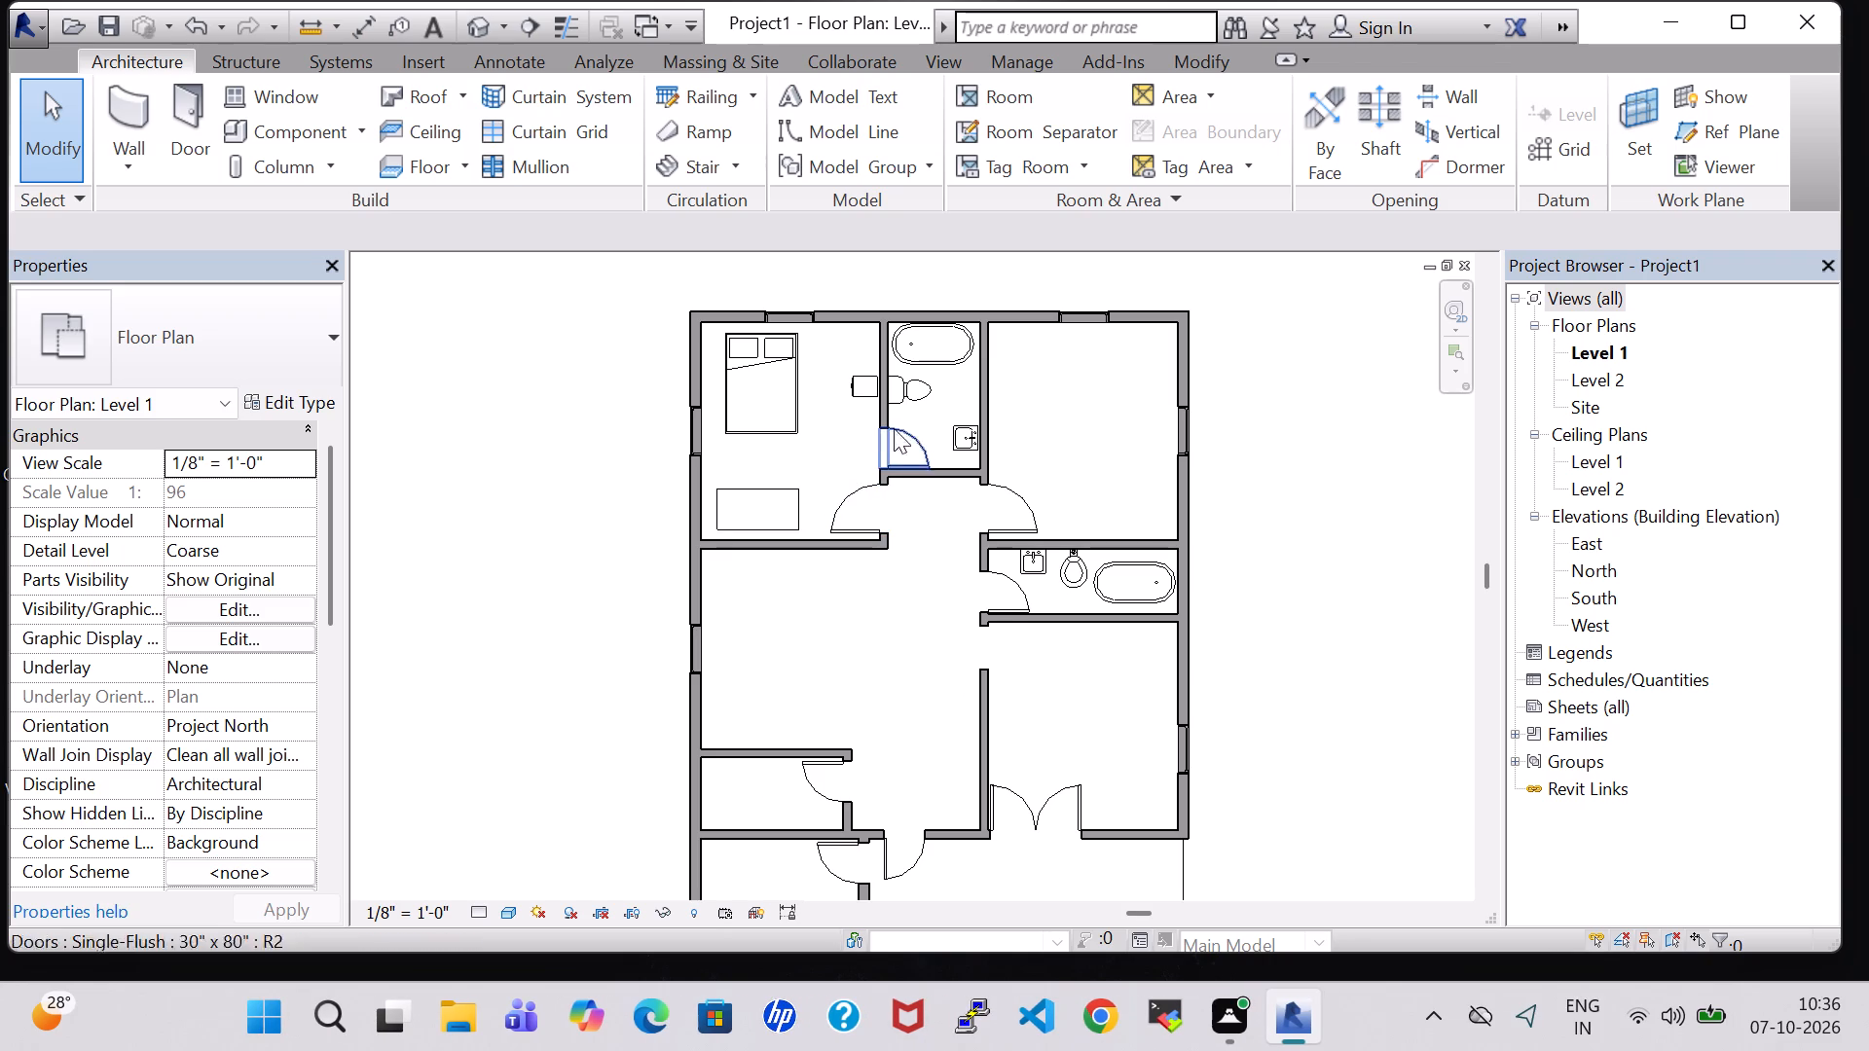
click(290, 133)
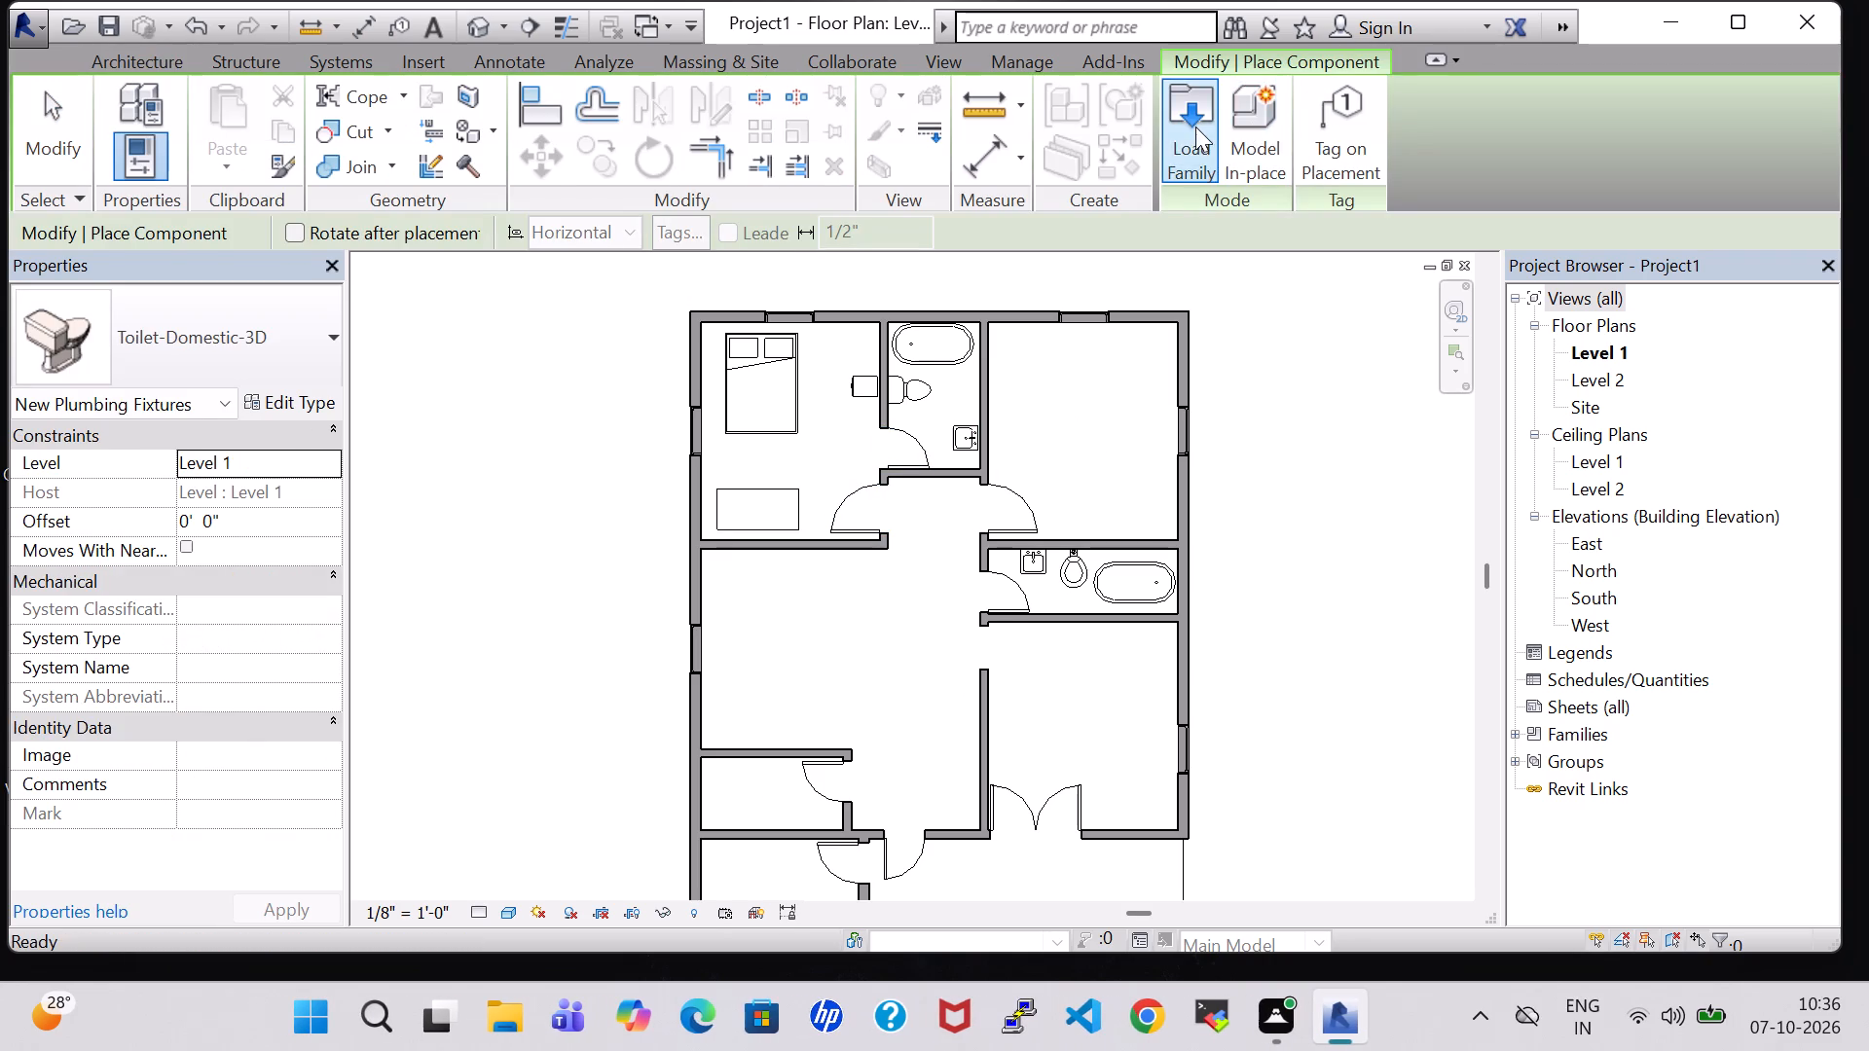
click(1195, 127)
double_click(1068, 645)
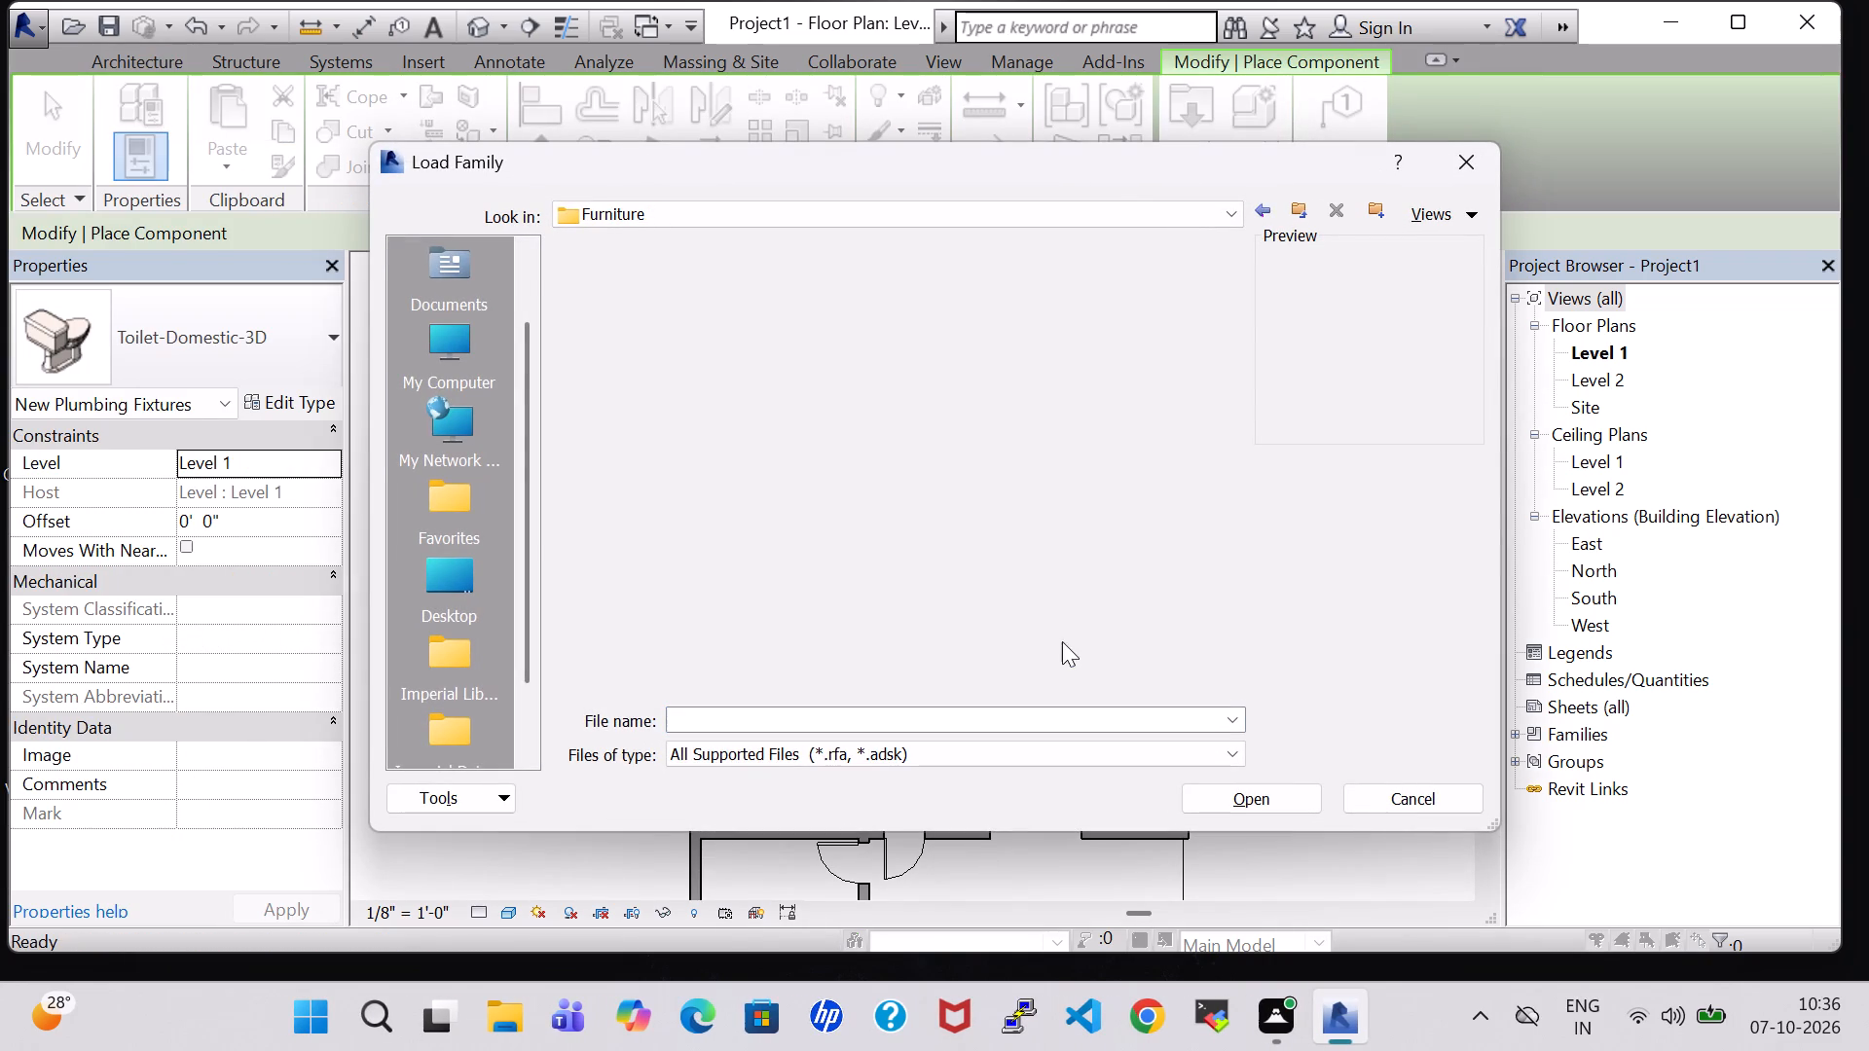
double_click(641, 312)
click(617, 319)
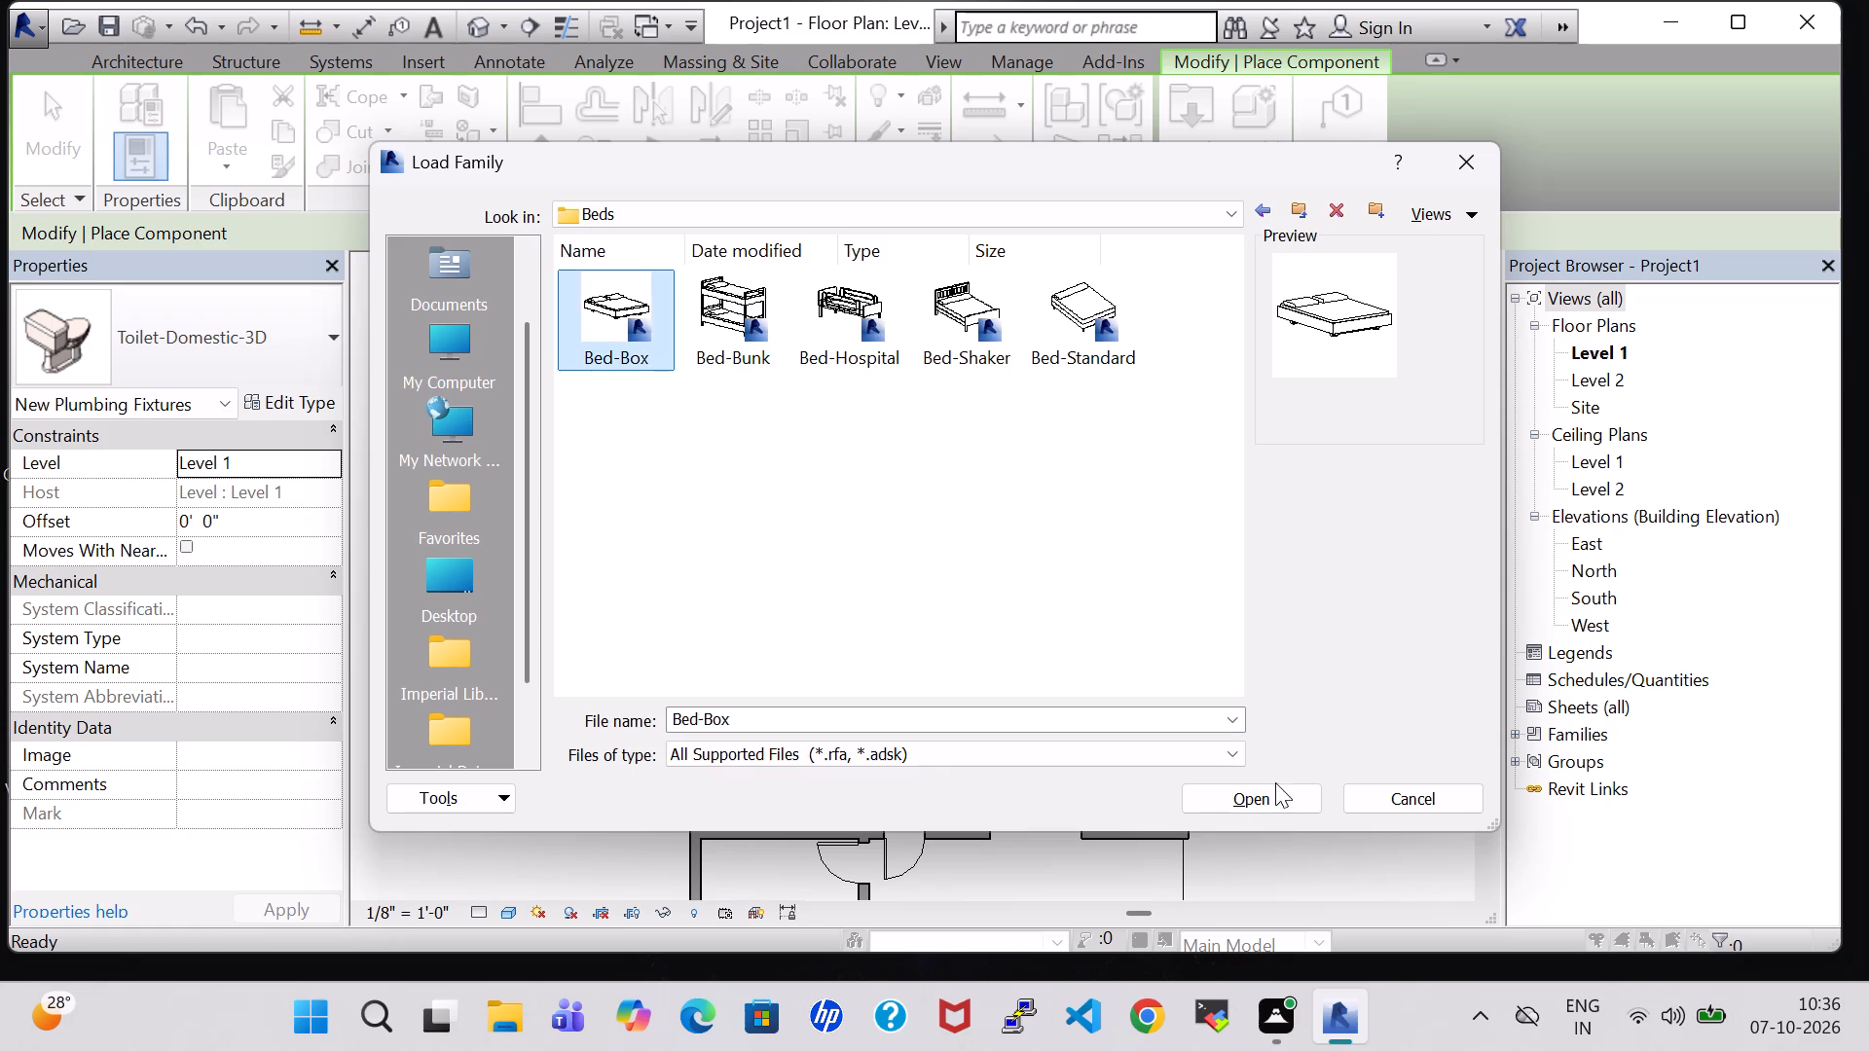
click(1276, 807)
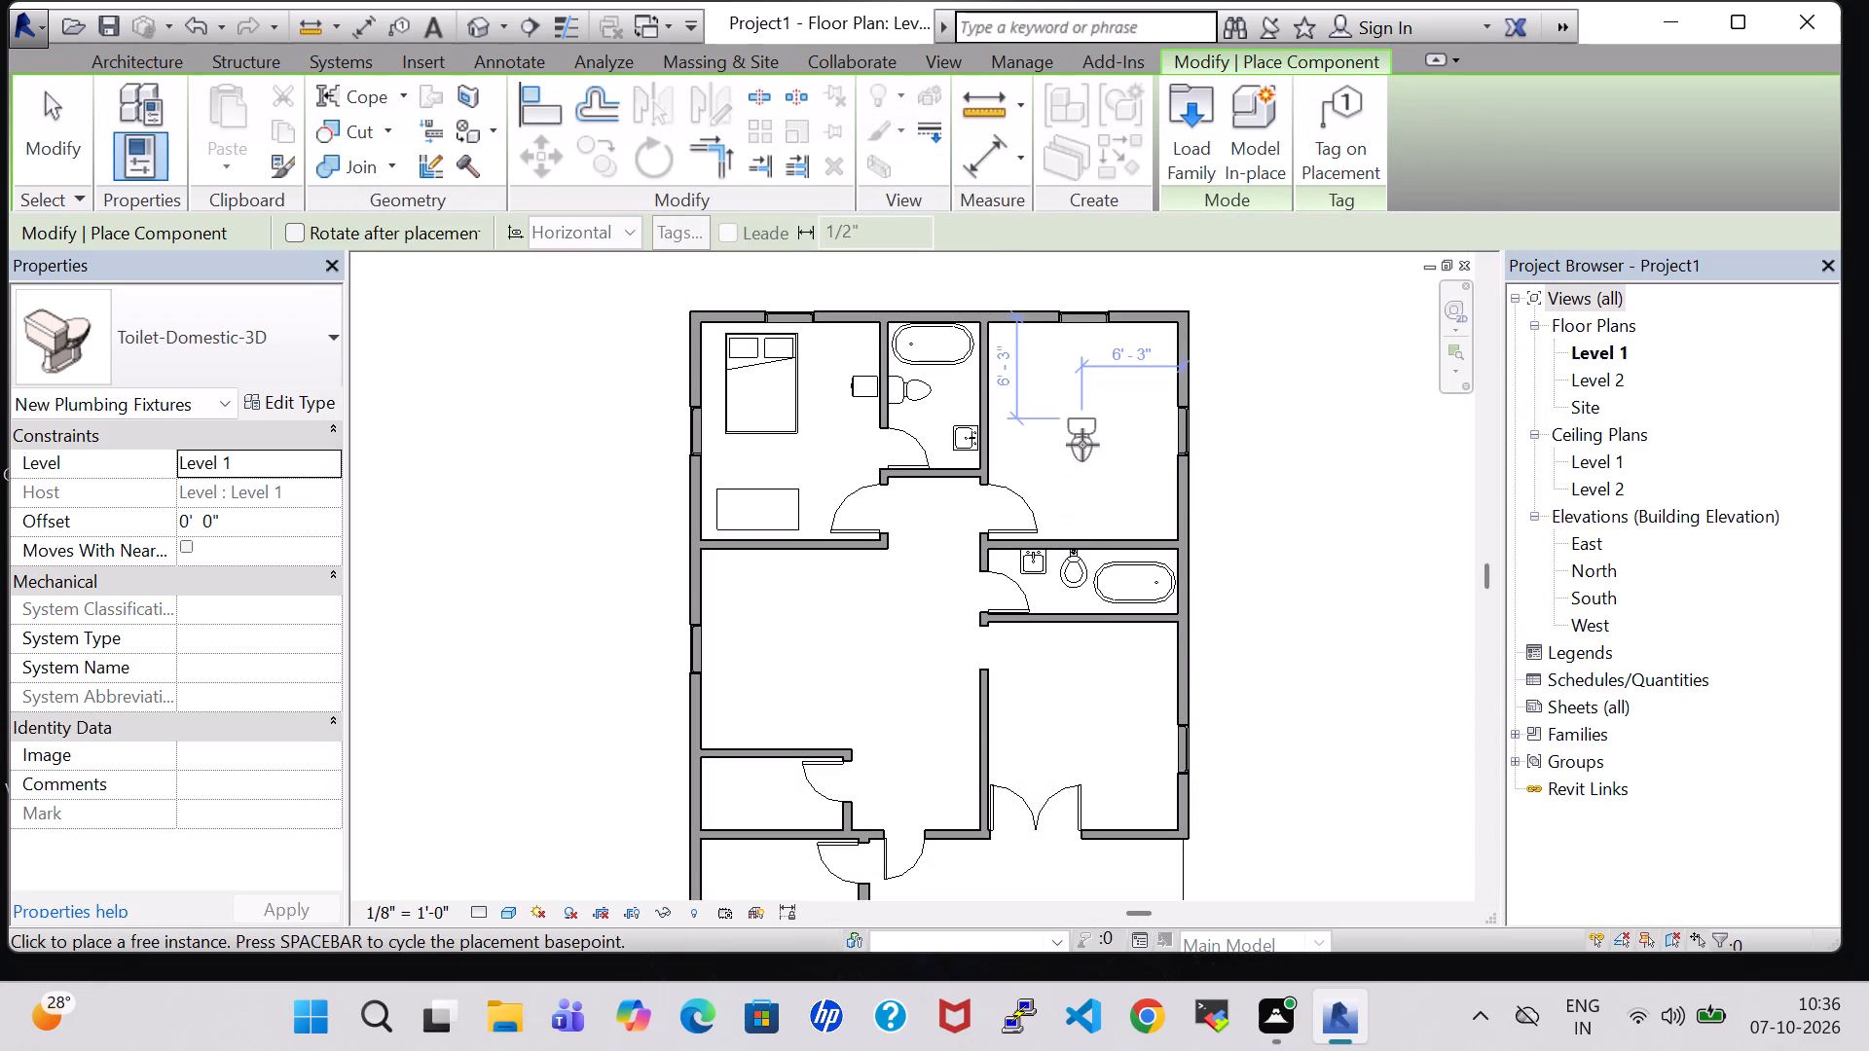
Load the Bed-Standard family from the furniture library's Beds folder.
click(1181, 163)
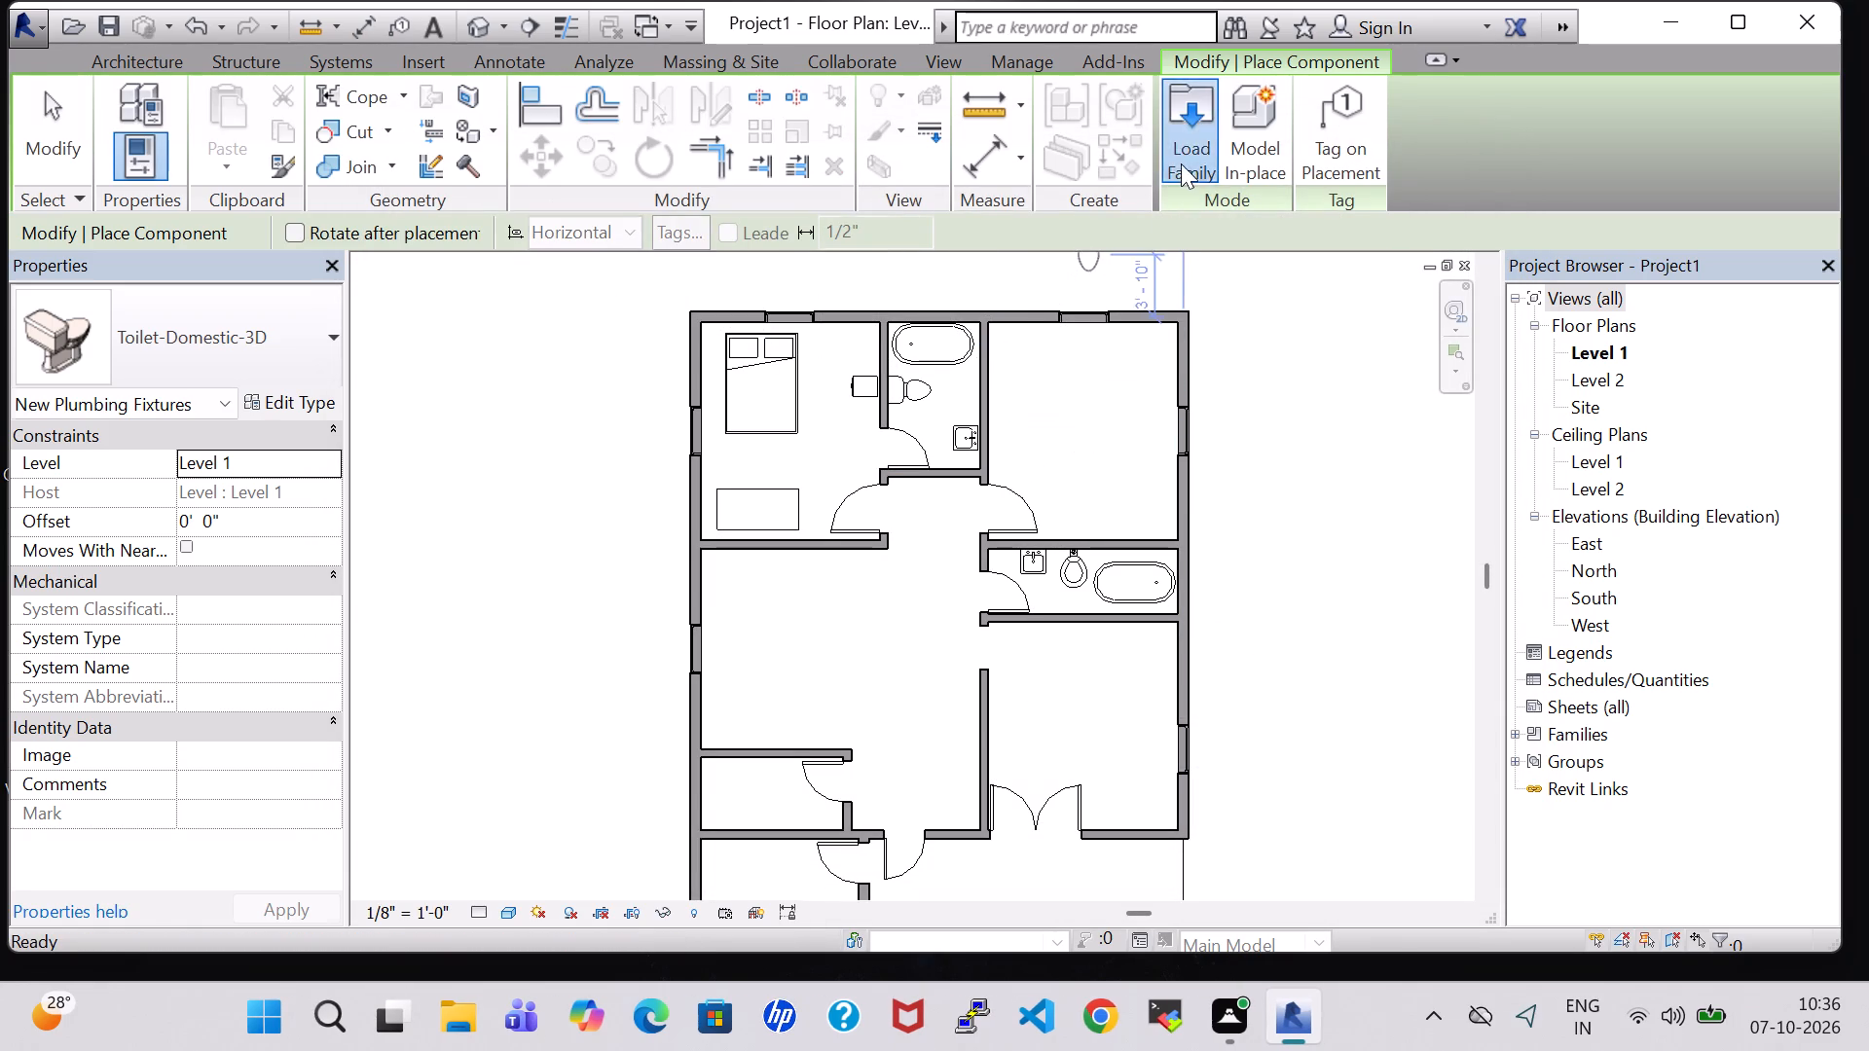
double_click(1053, 630)
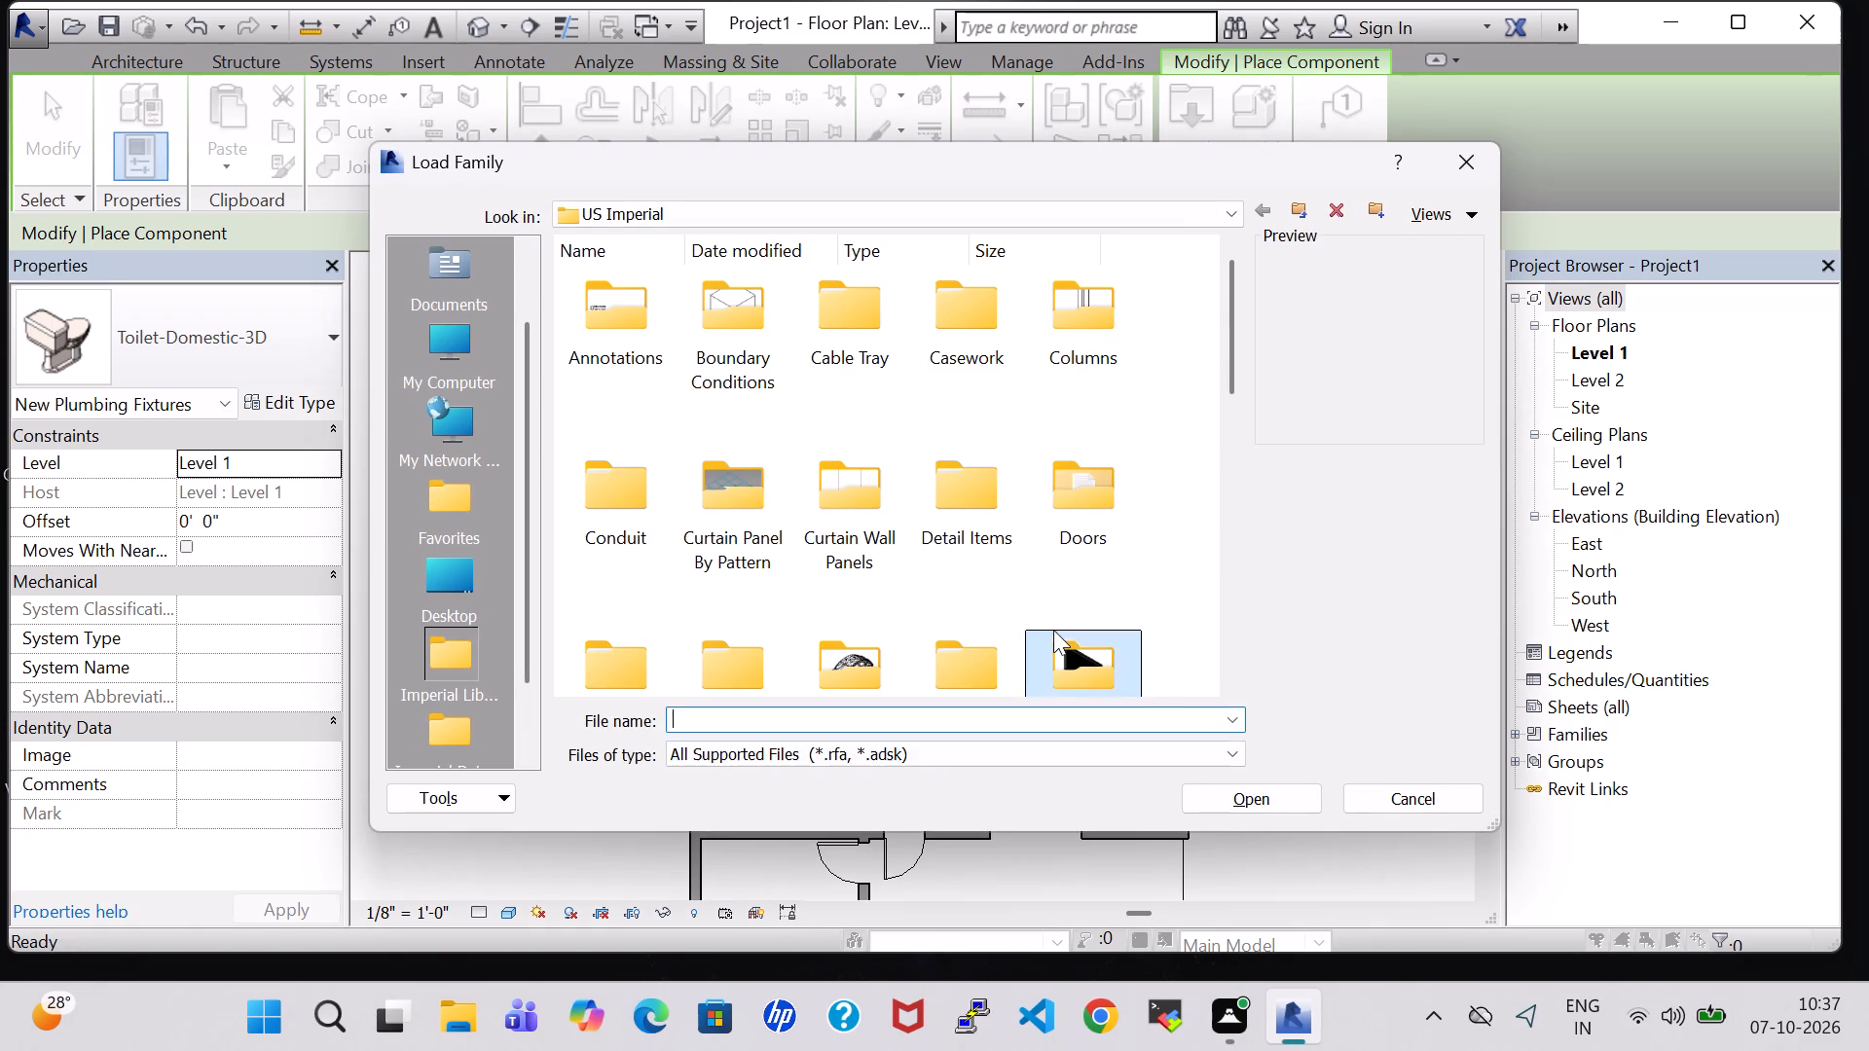
double_click(622, 337)
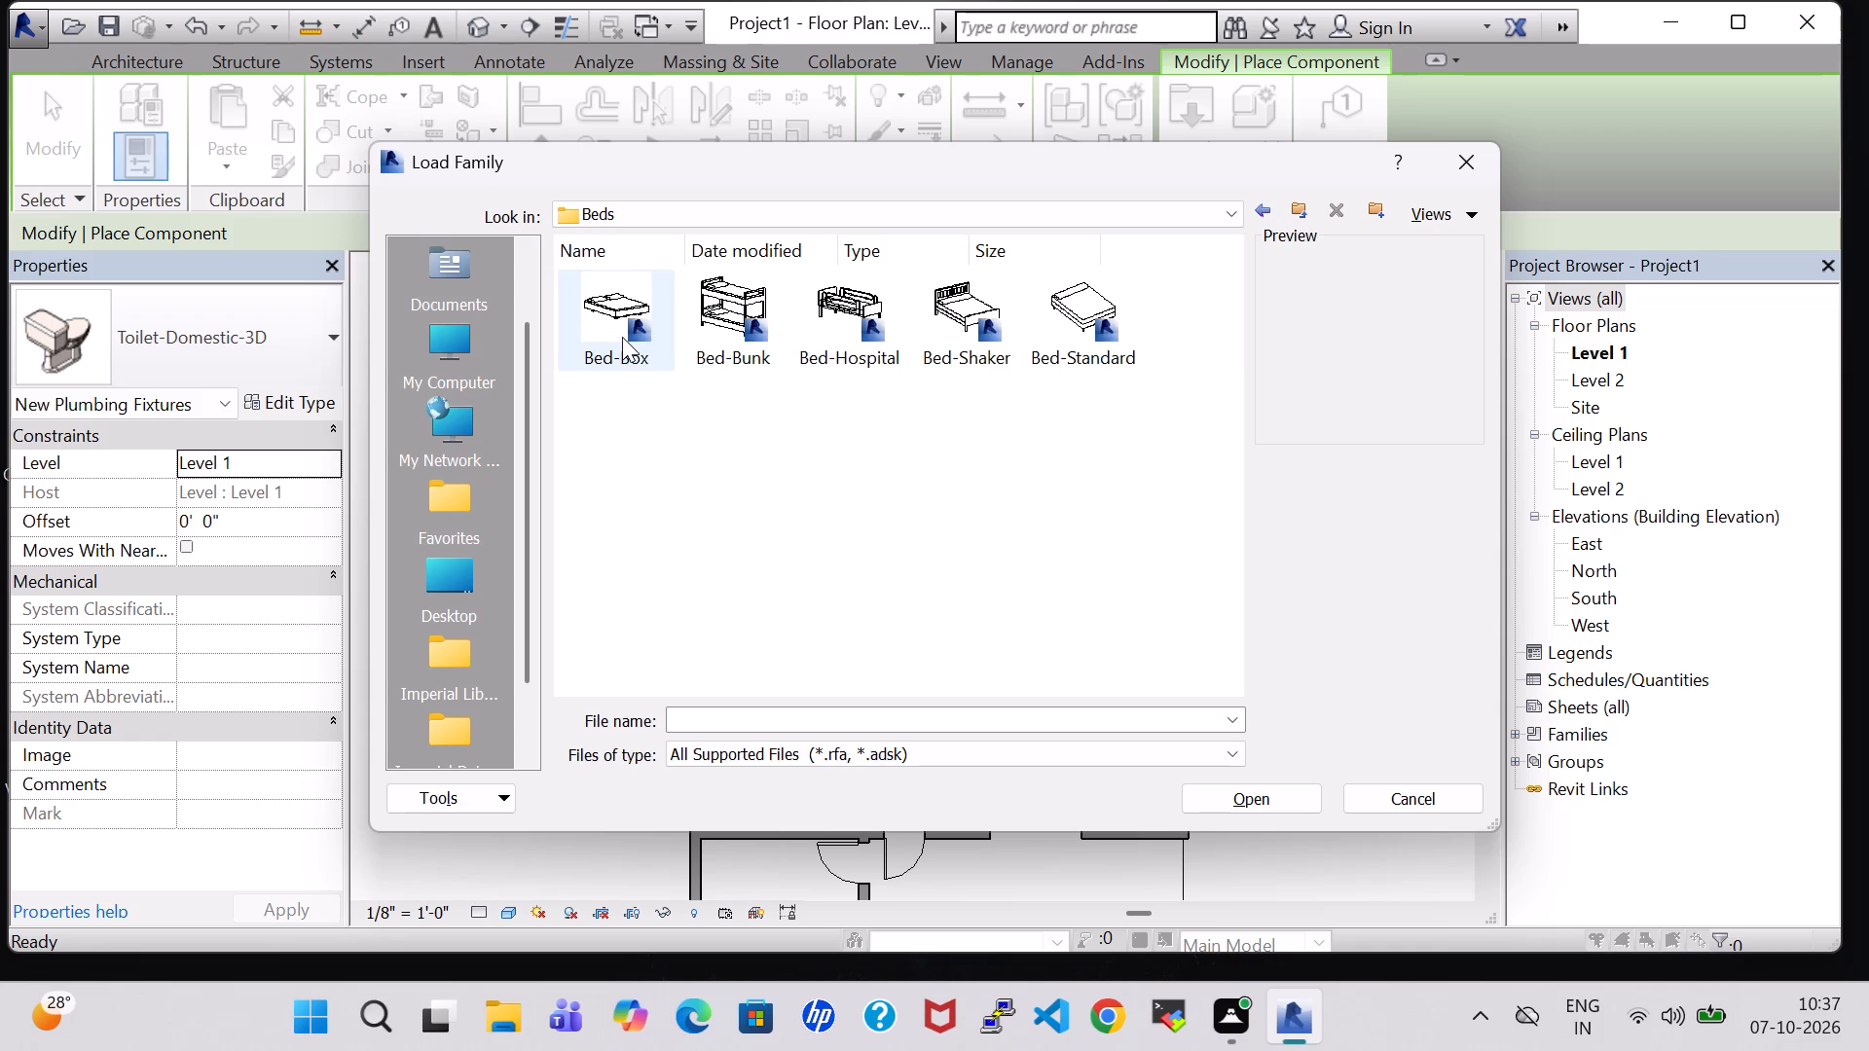
click(944, 303)
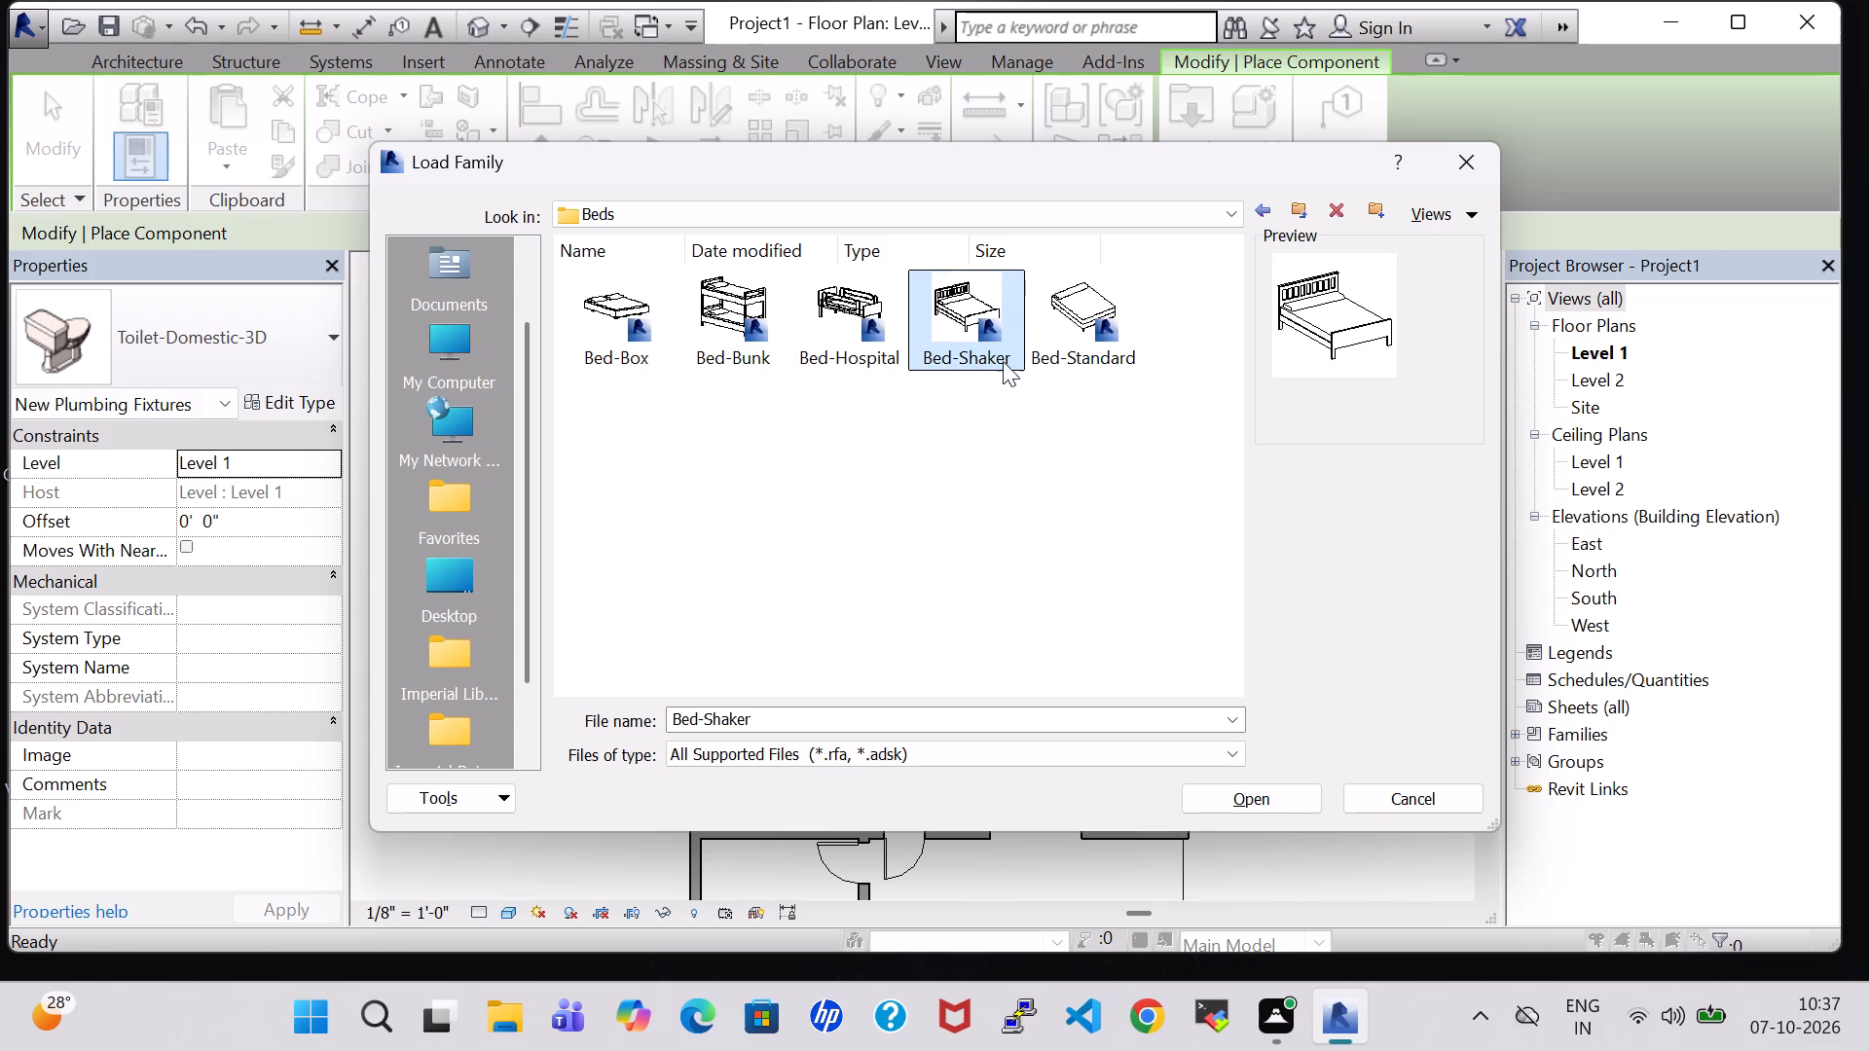
click(1062, 349)
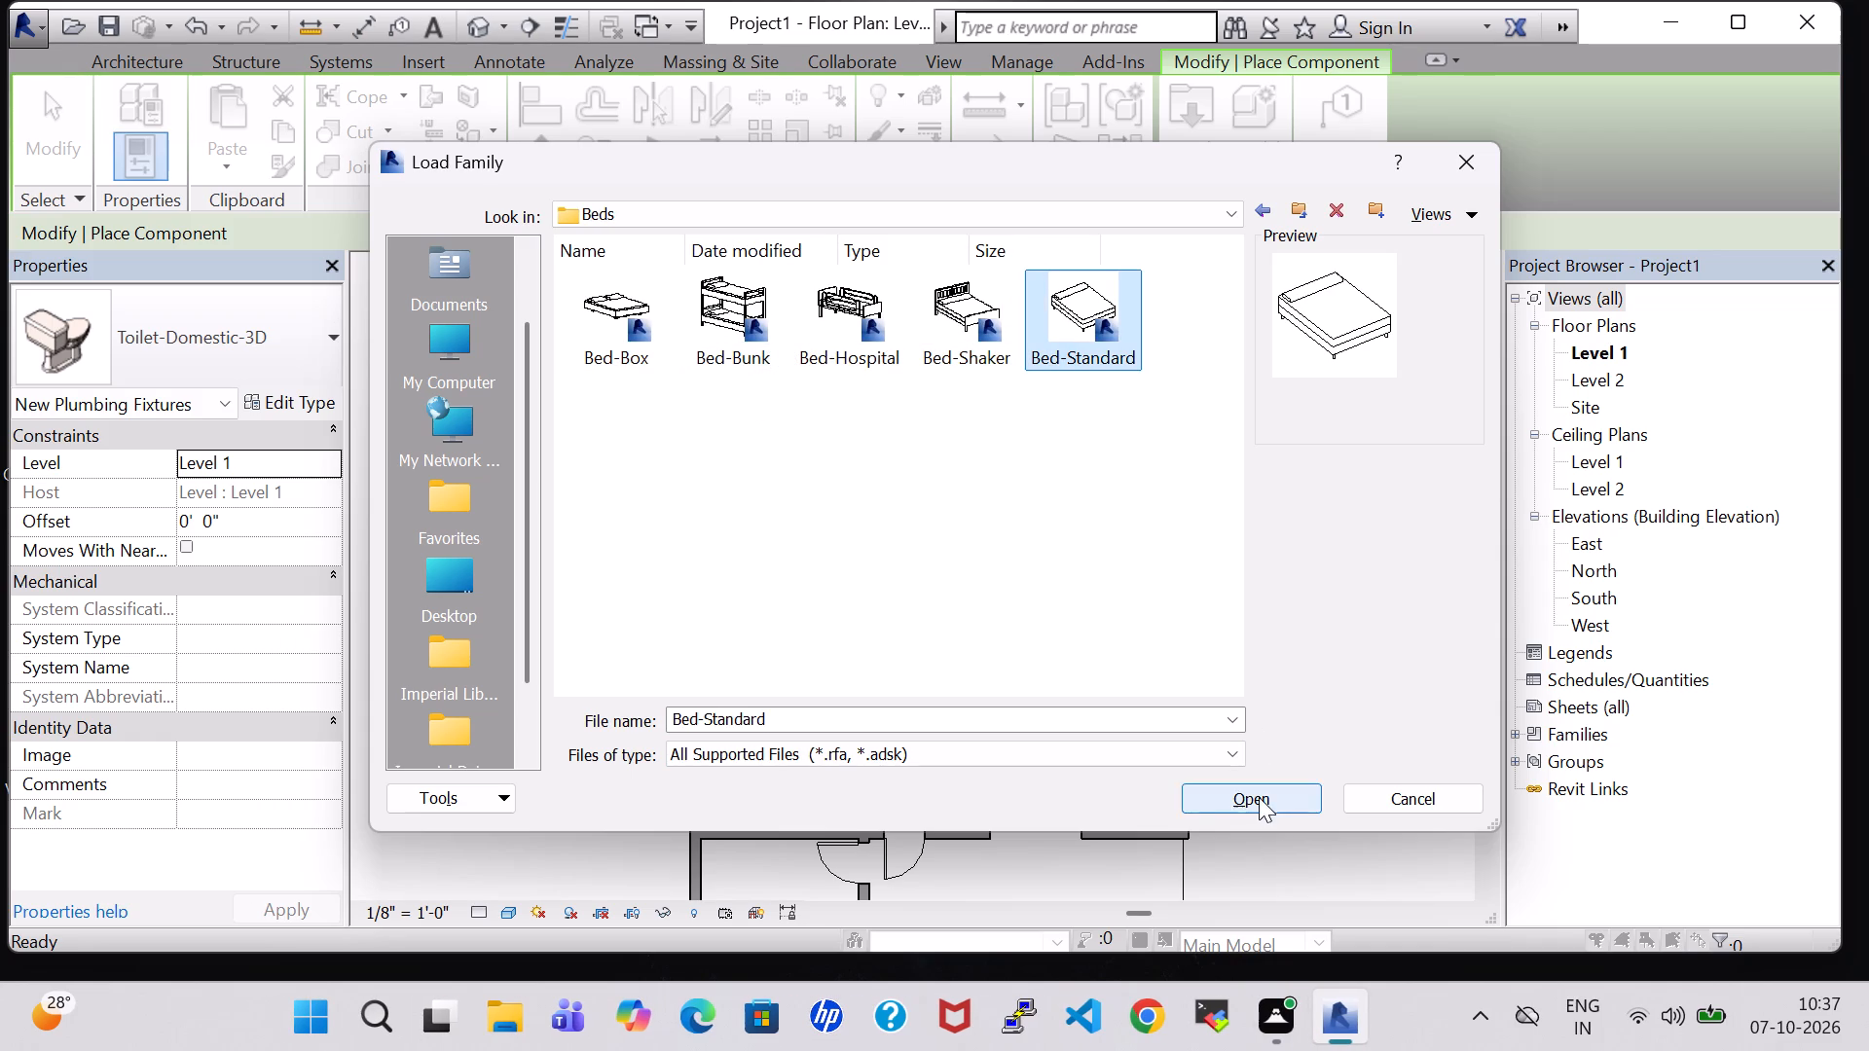
click(1259, 797)
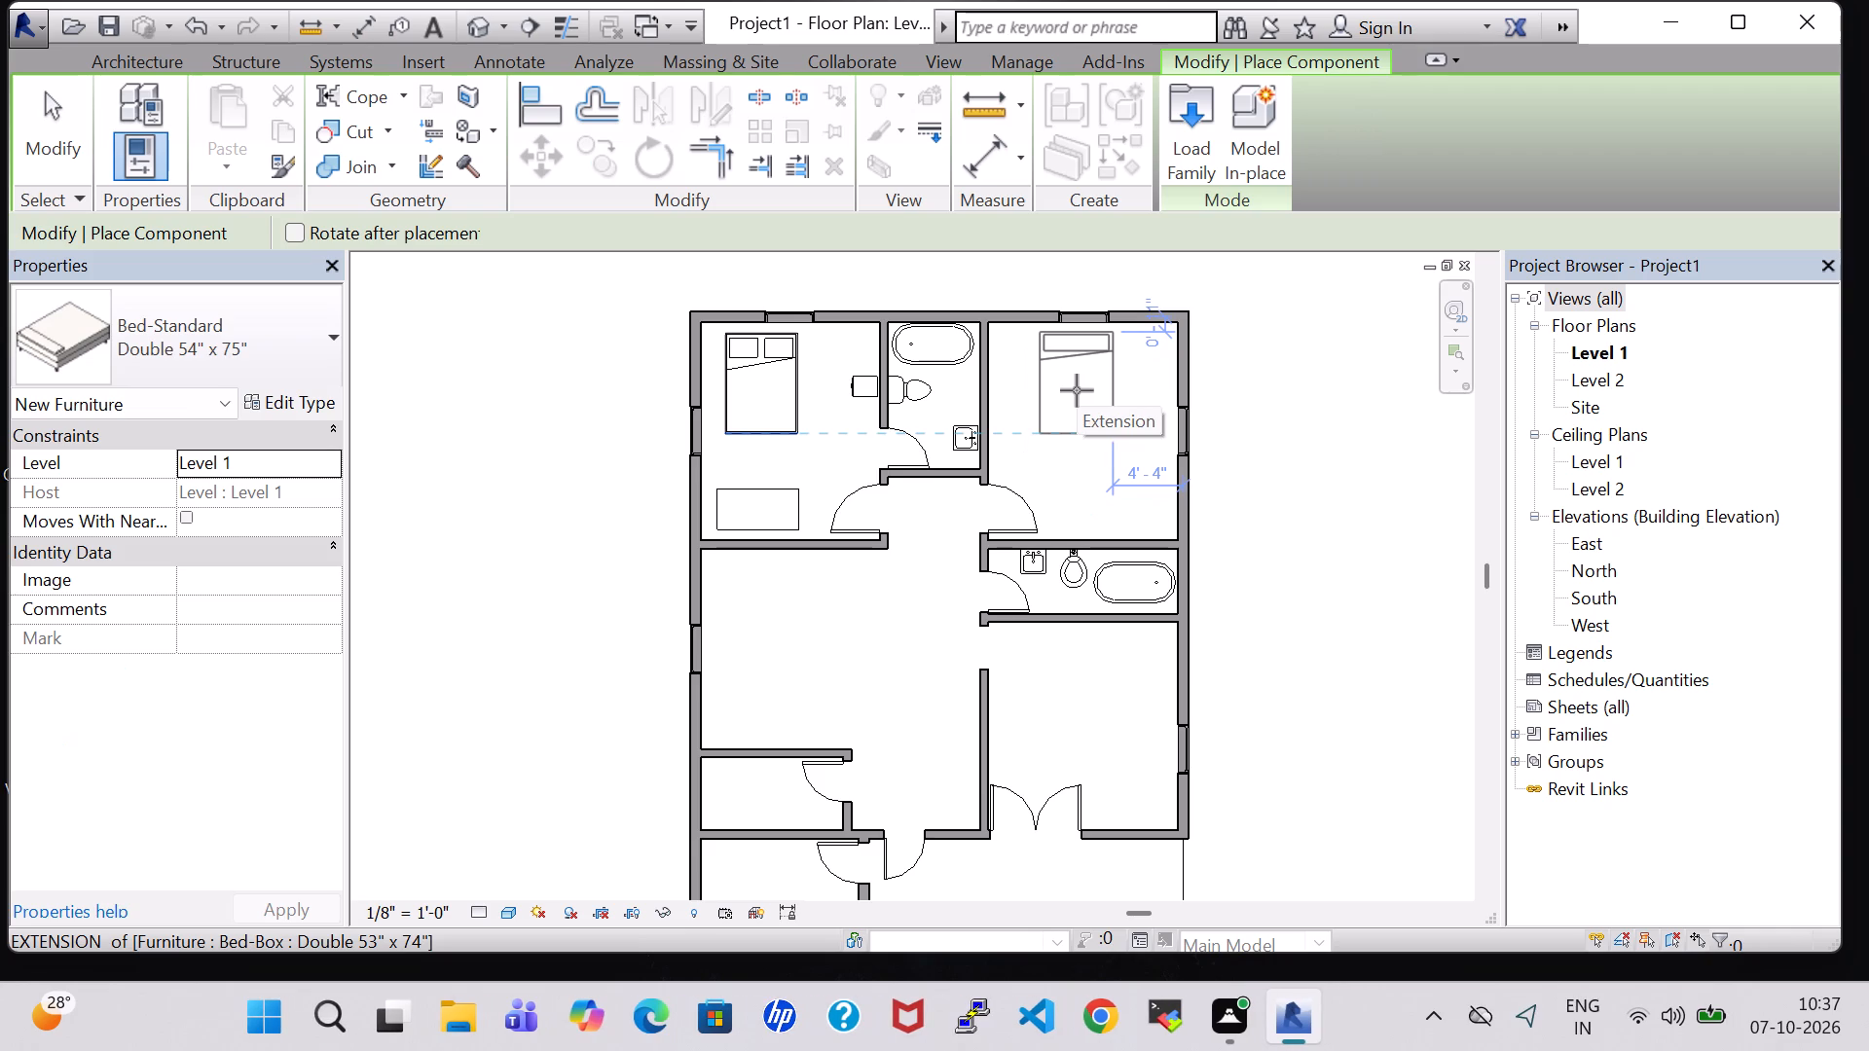
Place a Double 54" x 75" Bed-Standard by the northeast bedroom's north wall, about 4'-4" from the east wall, and nudge it slightly east.
click(1077, 390)
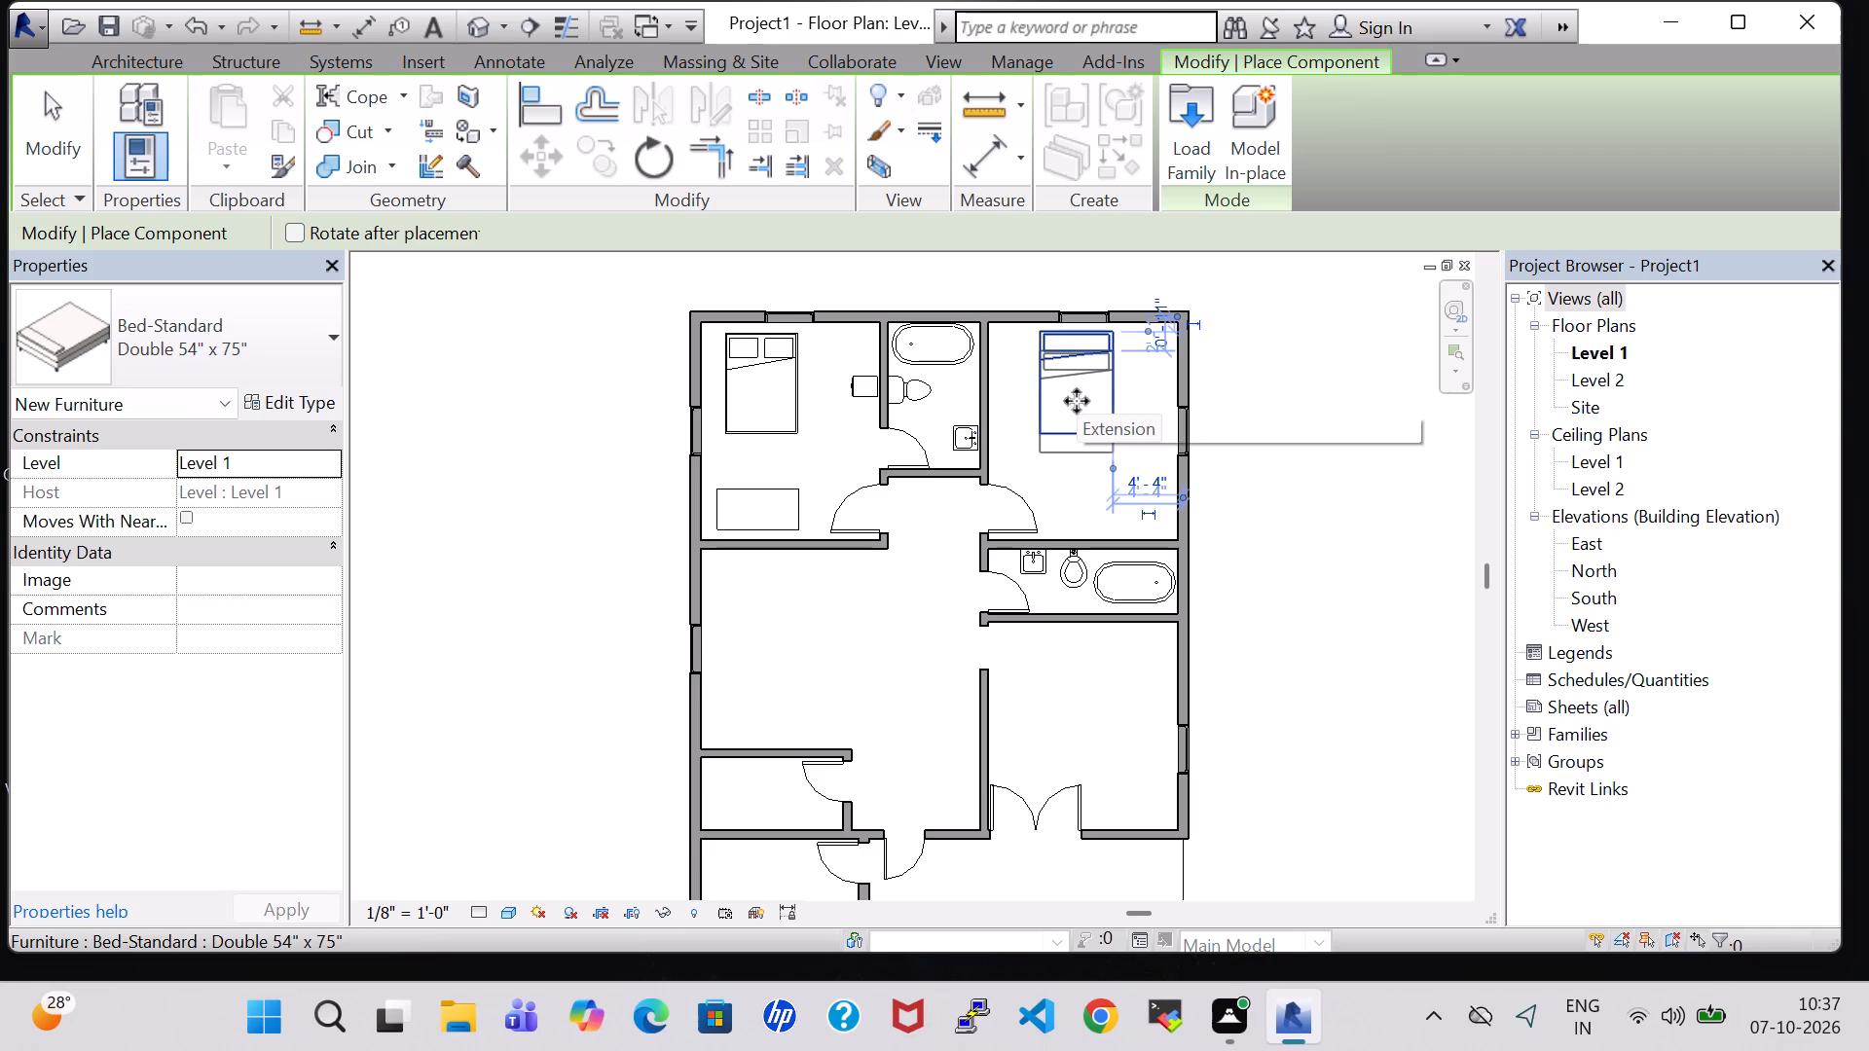
key(Escape)
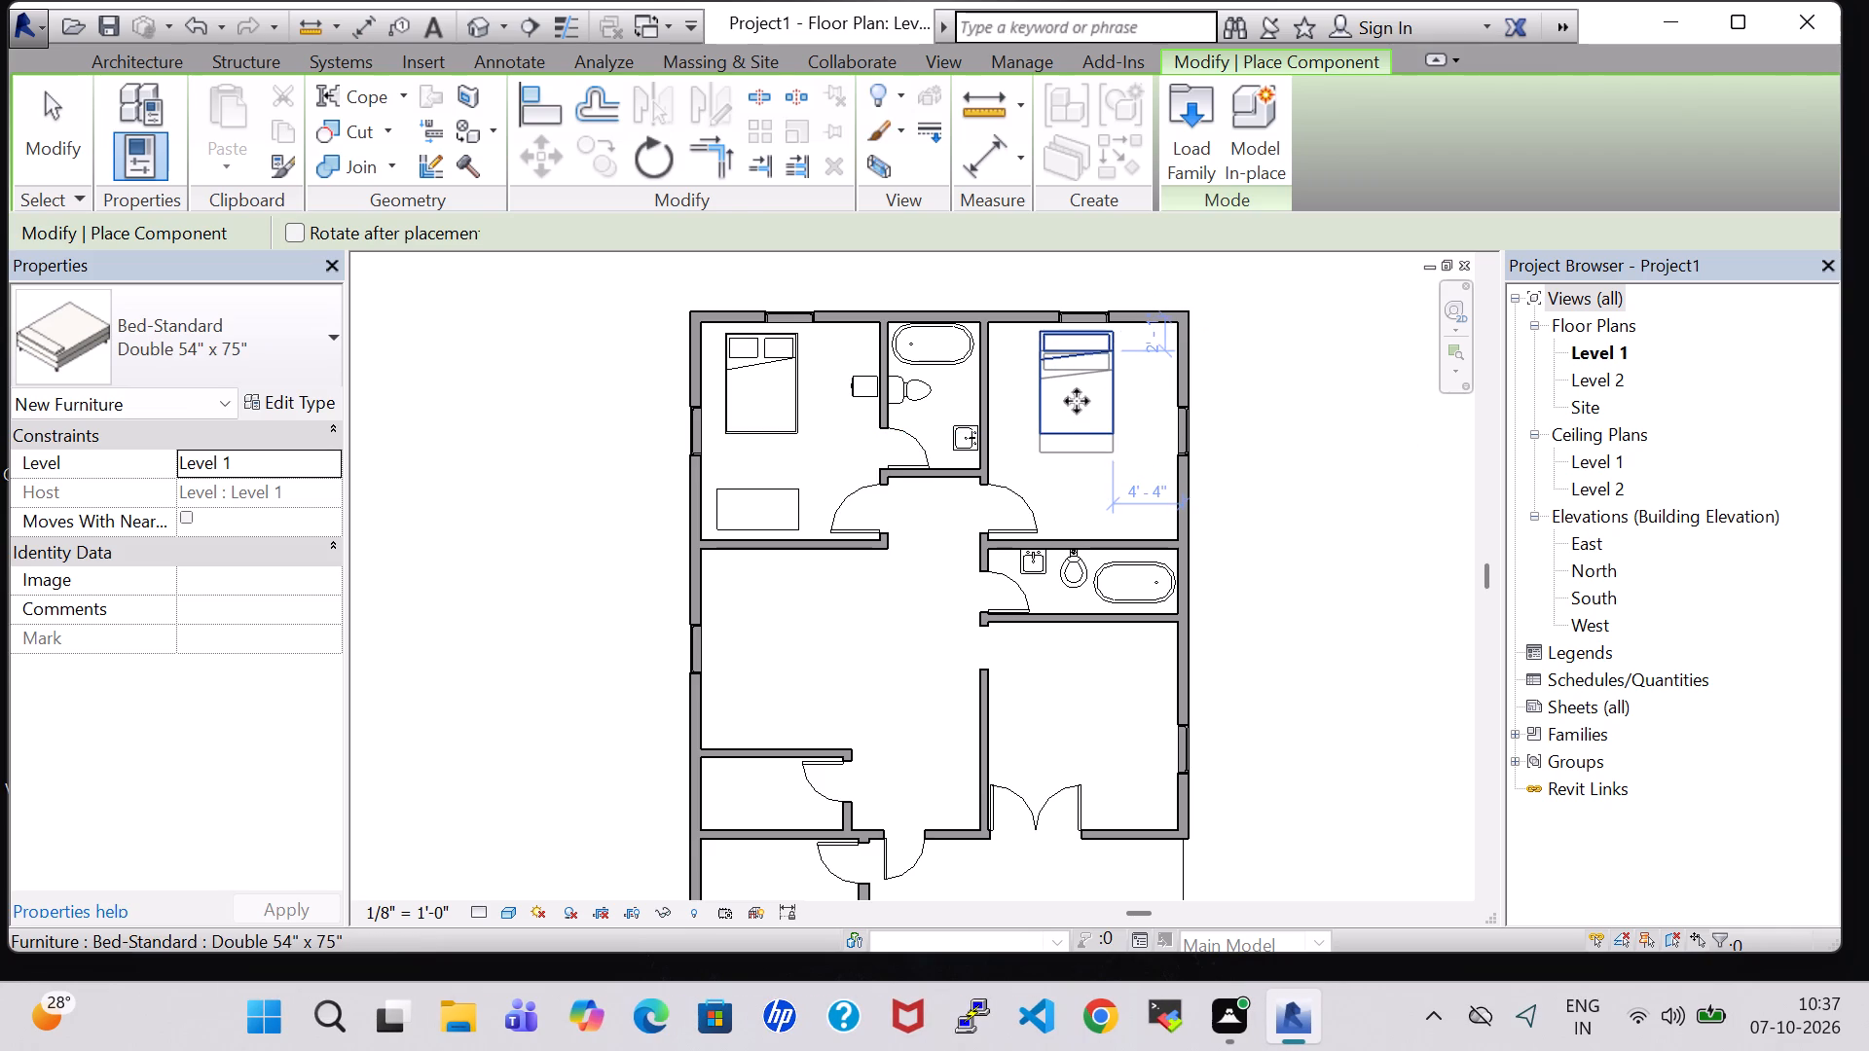
key(Escape)
click(1077, 401)
key(Right)
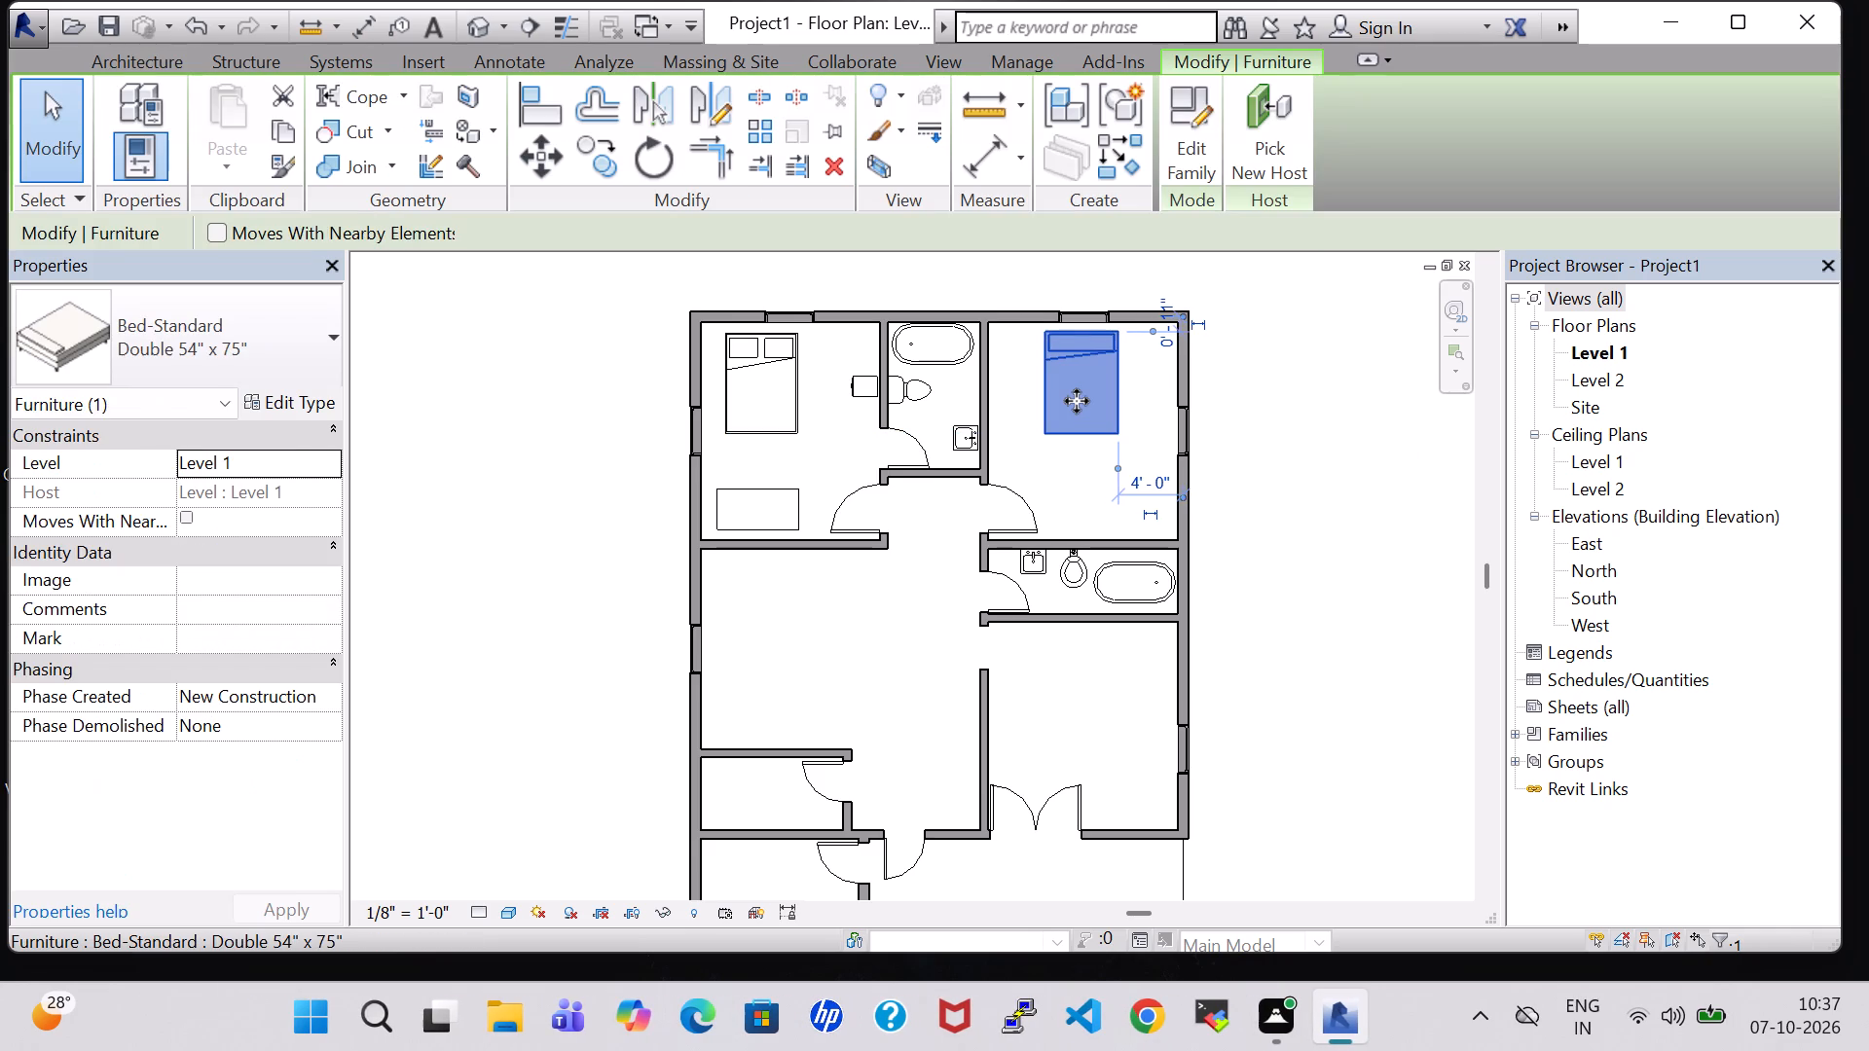
key(Right)
click(1261, 384)
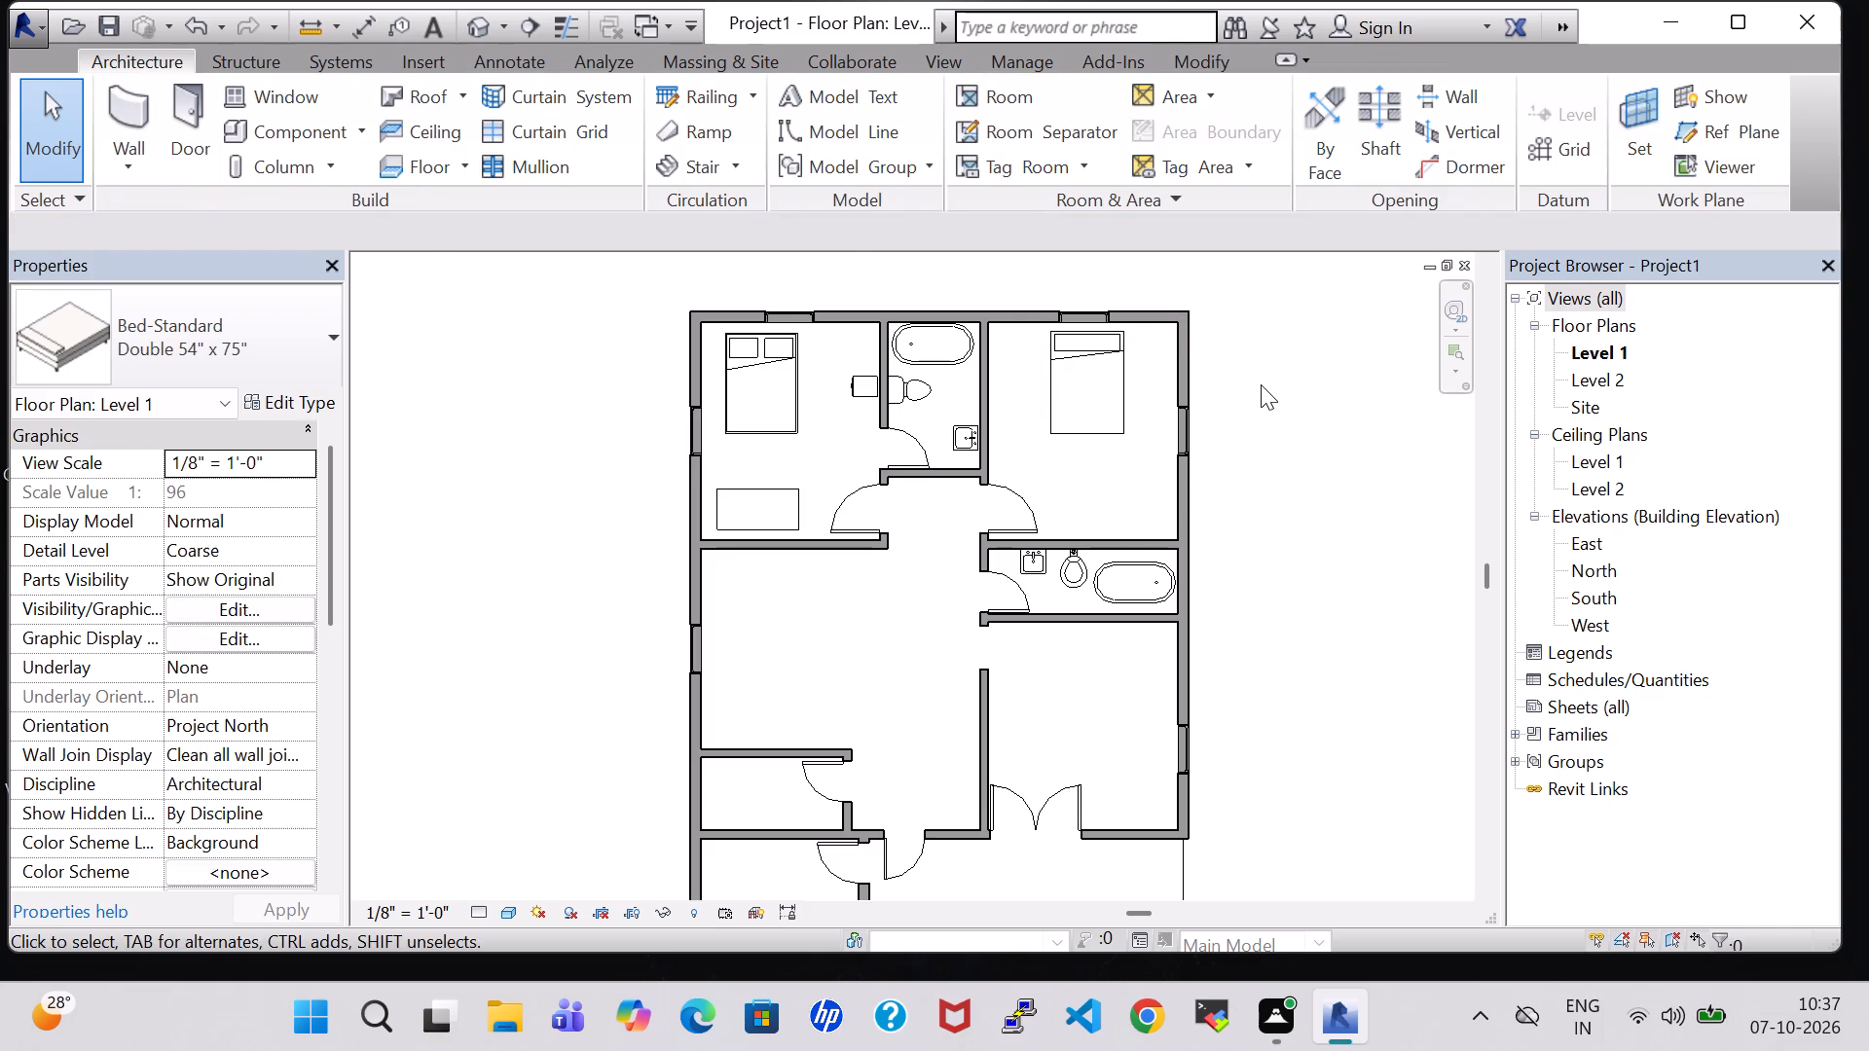
Load the Cabinet-File 3 Drawer family from the furniture library's Storage folder.
click(298, 137)
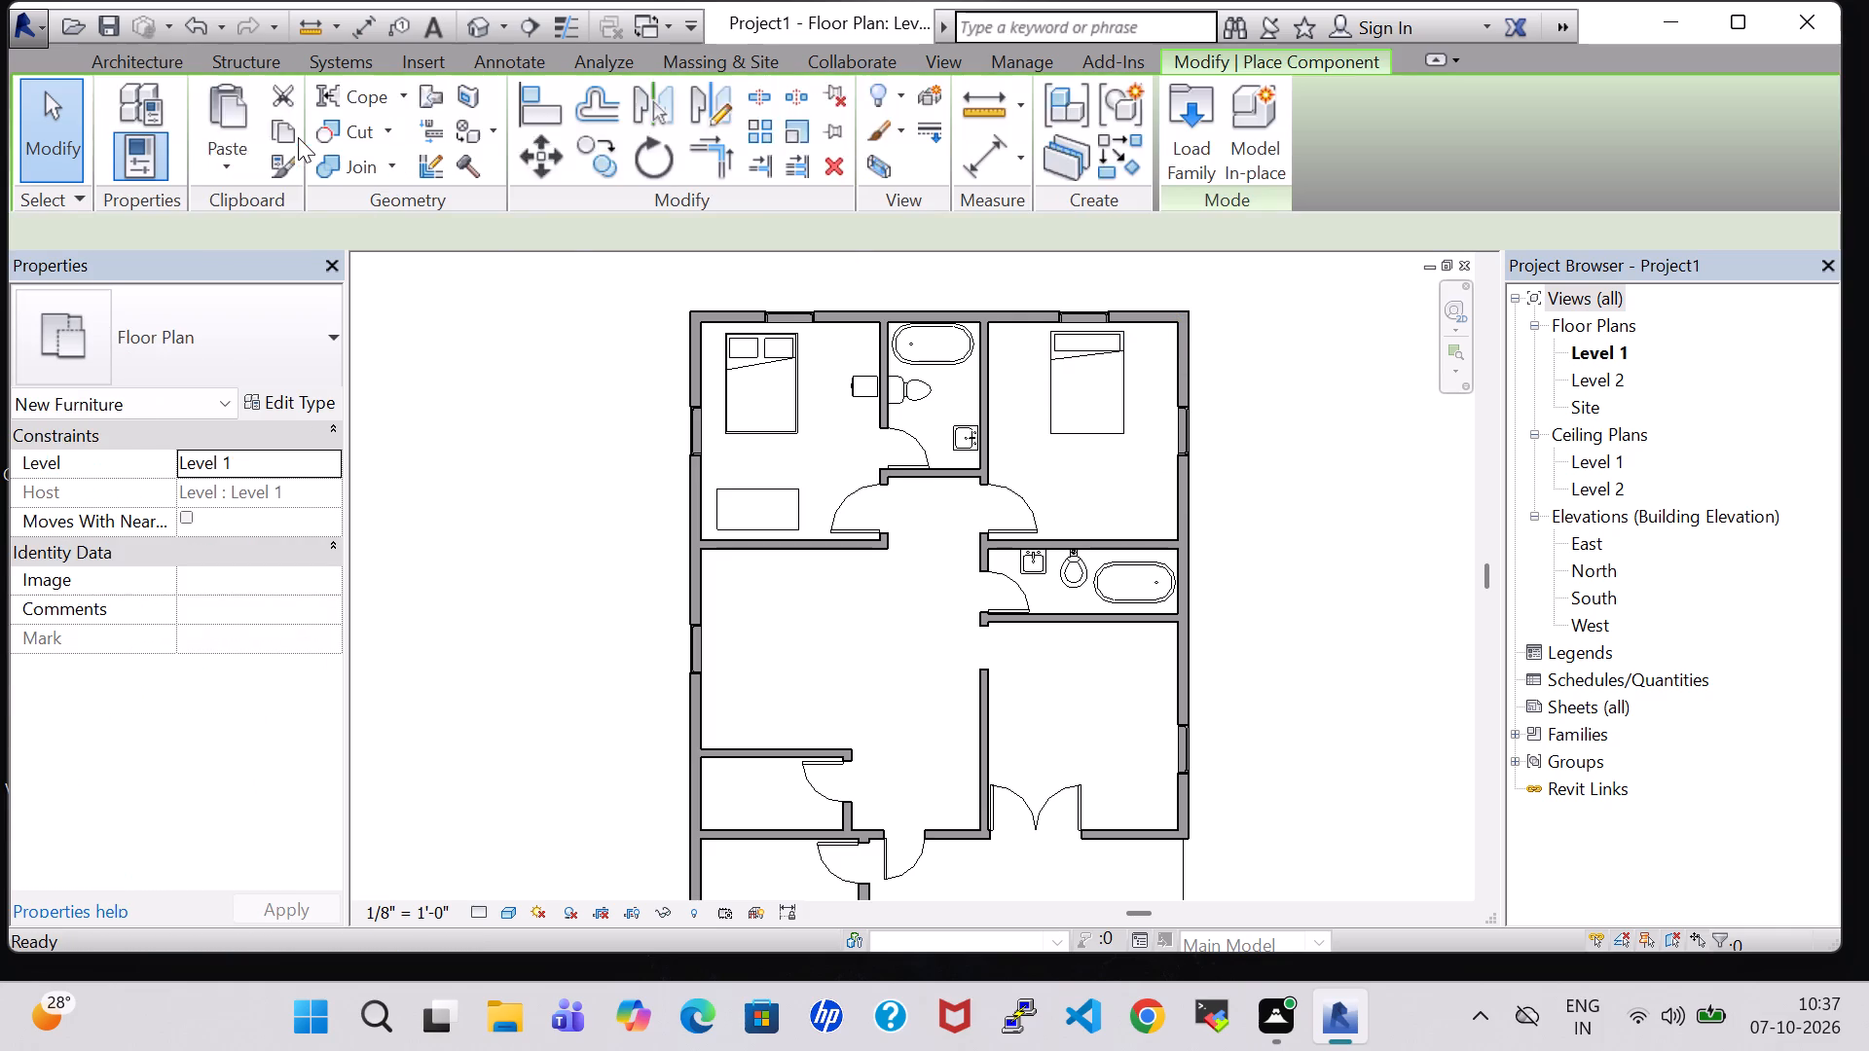
click(1195, 130)
double_click(1109, 630)
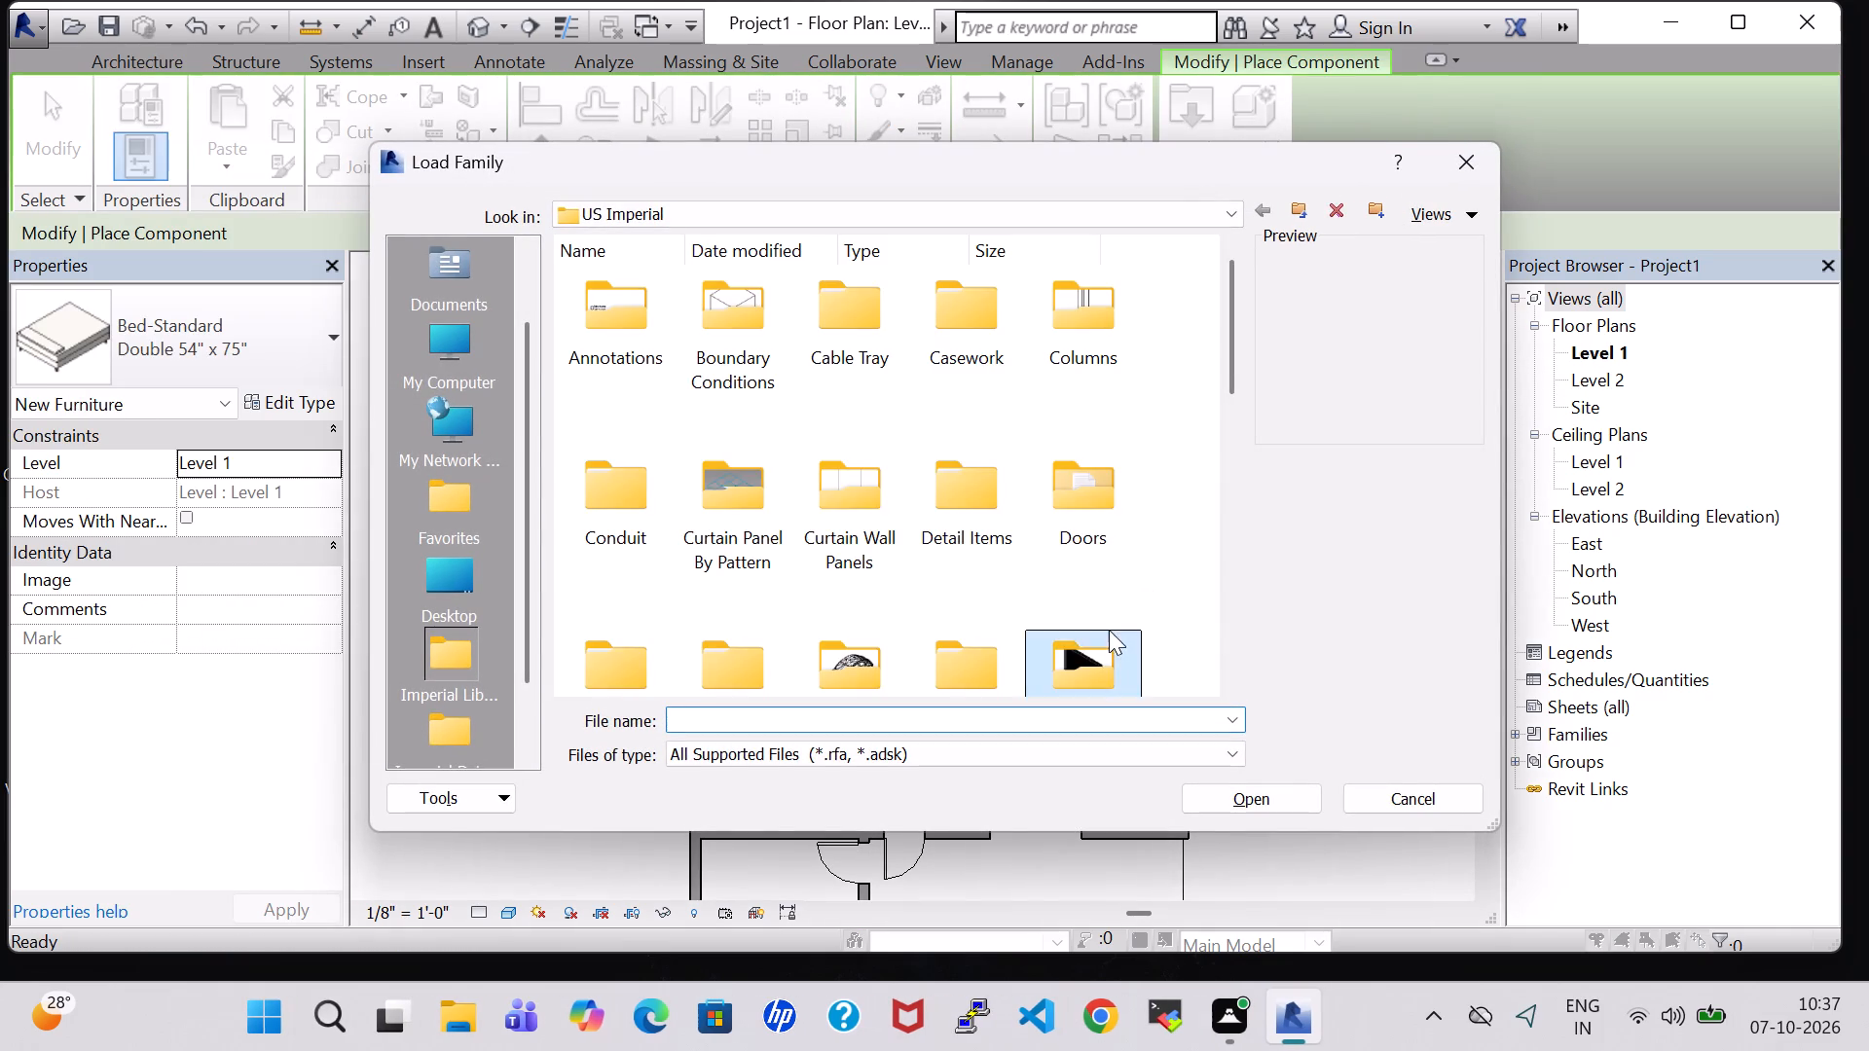
double_click(839, 337)
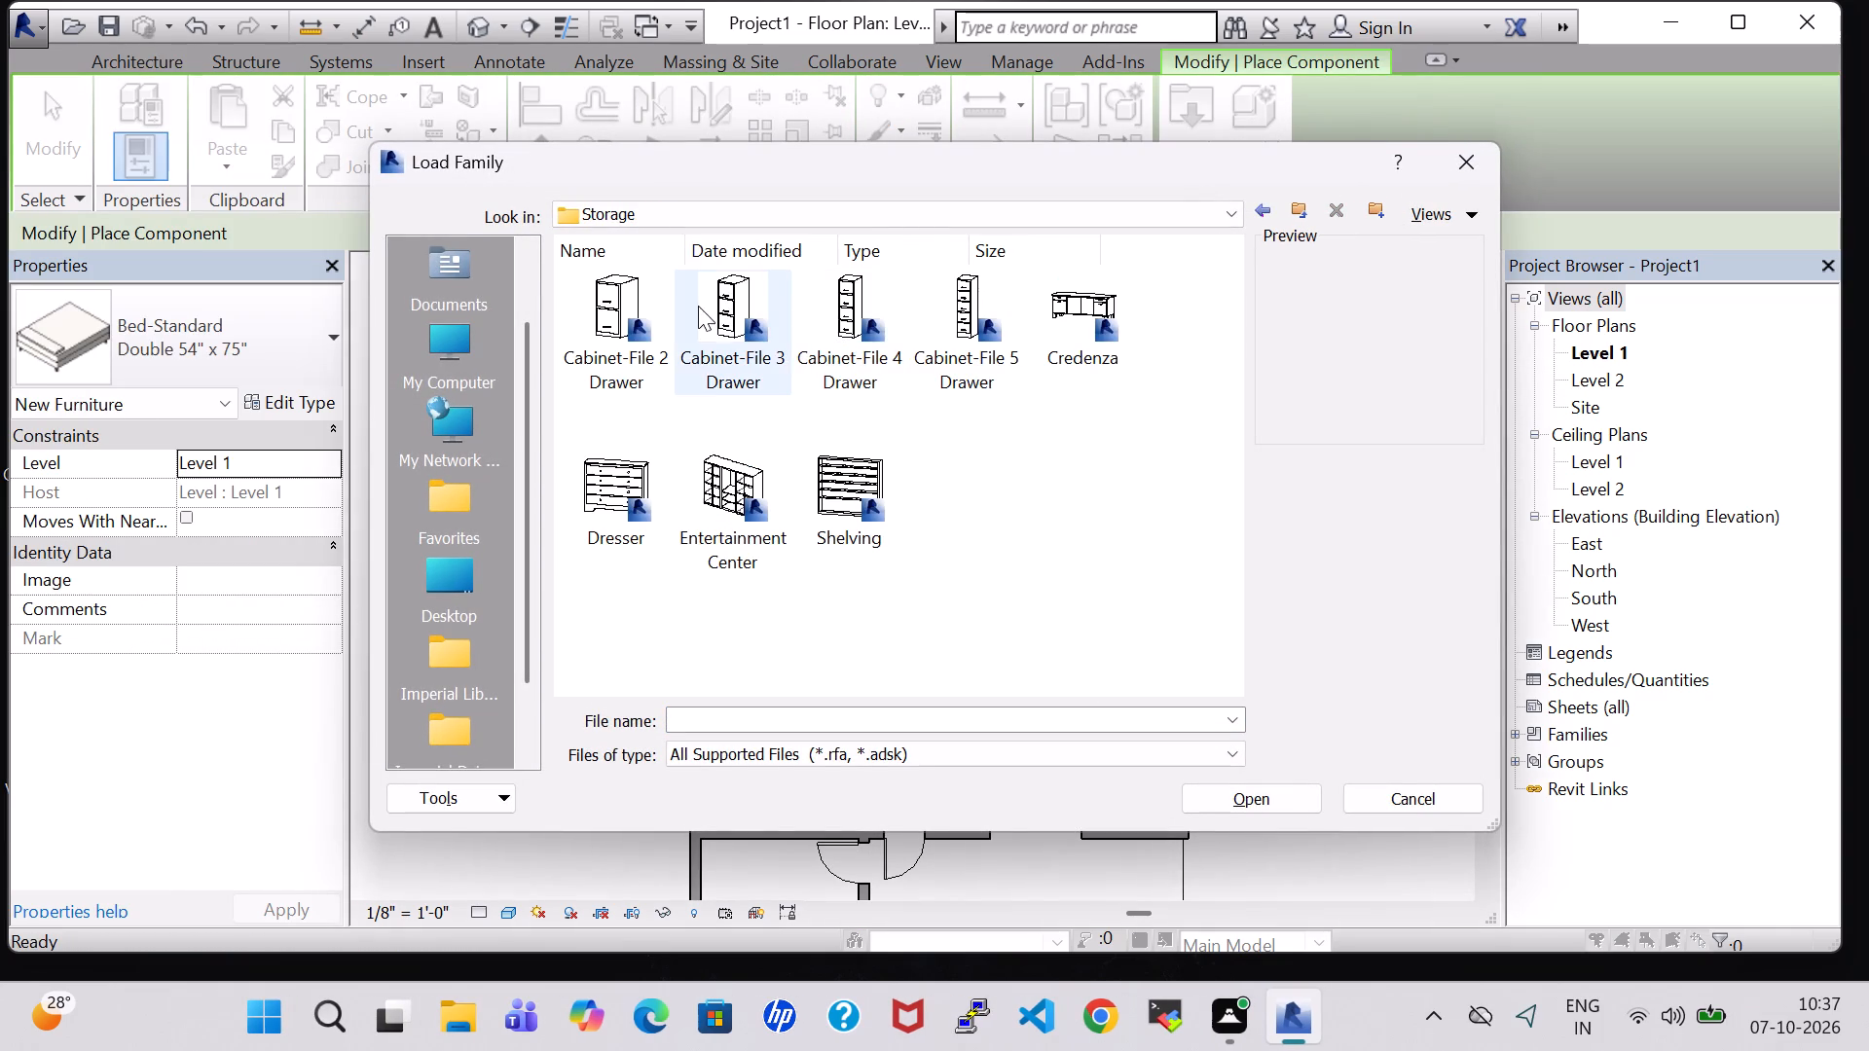
click(705, 306)
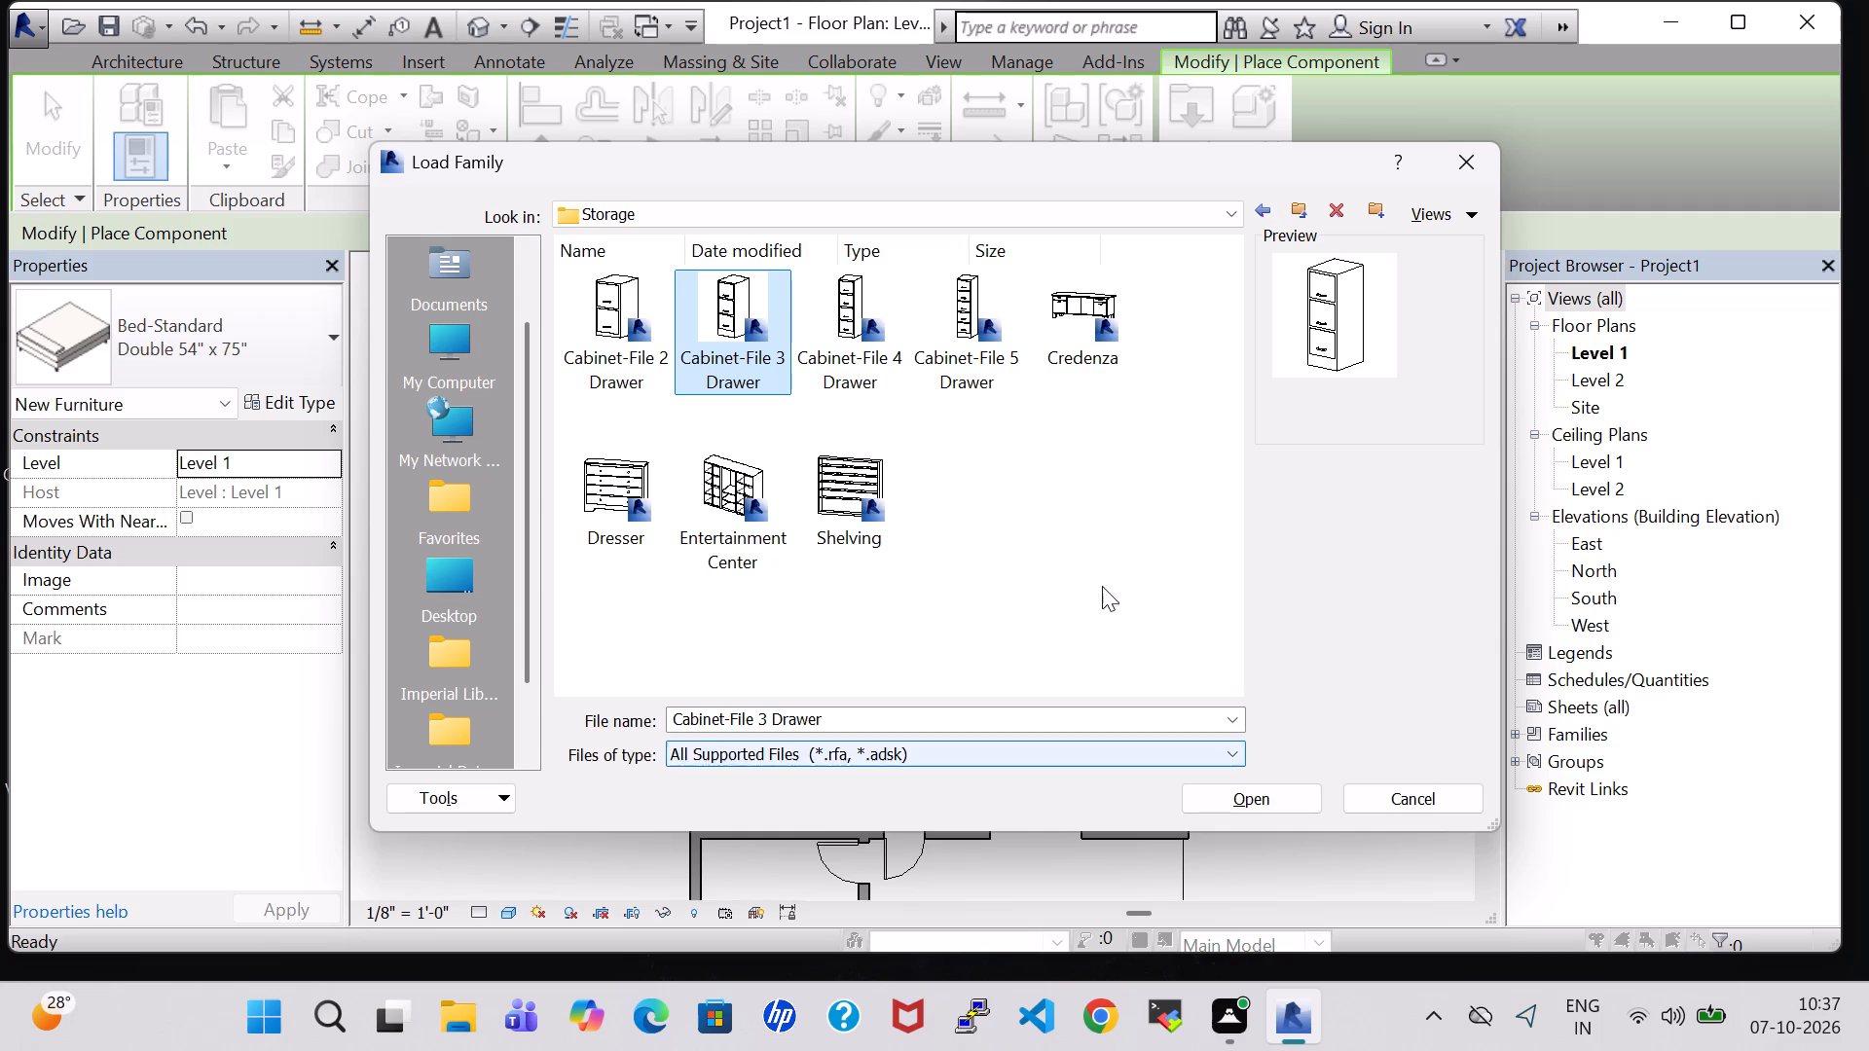
click(1215, 803)
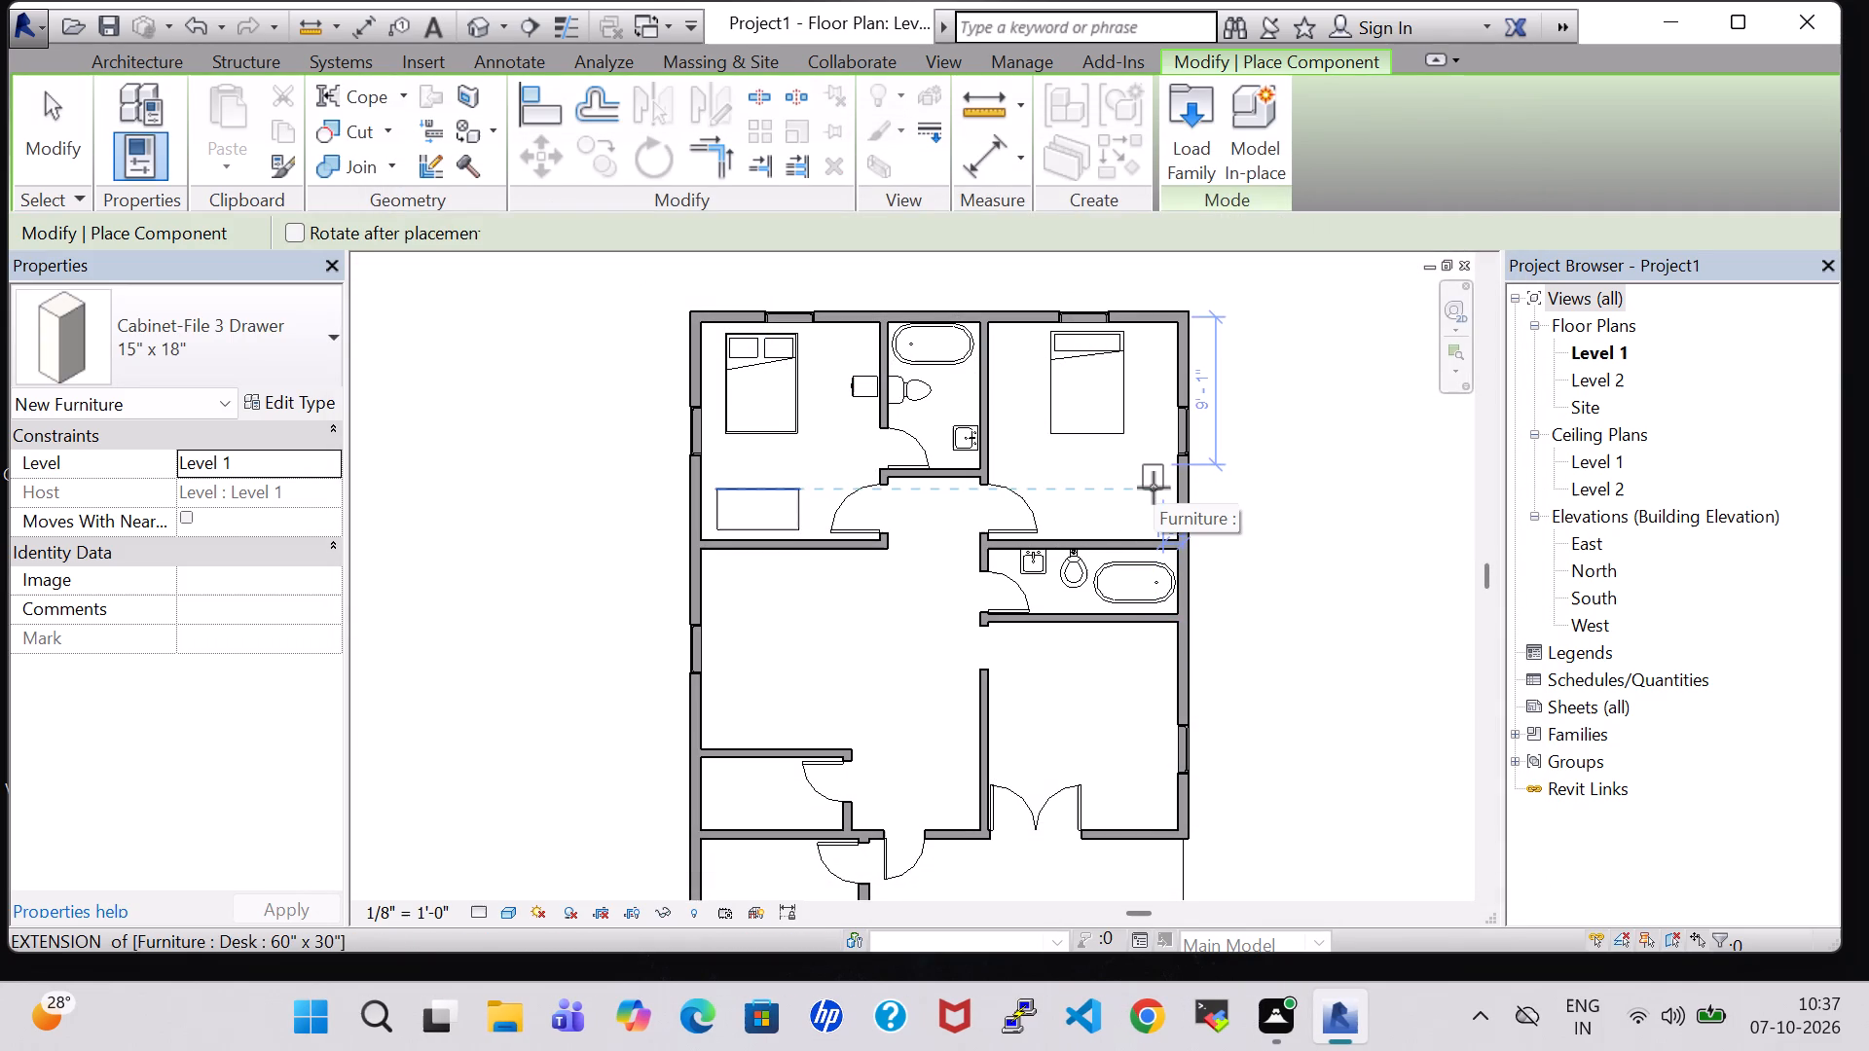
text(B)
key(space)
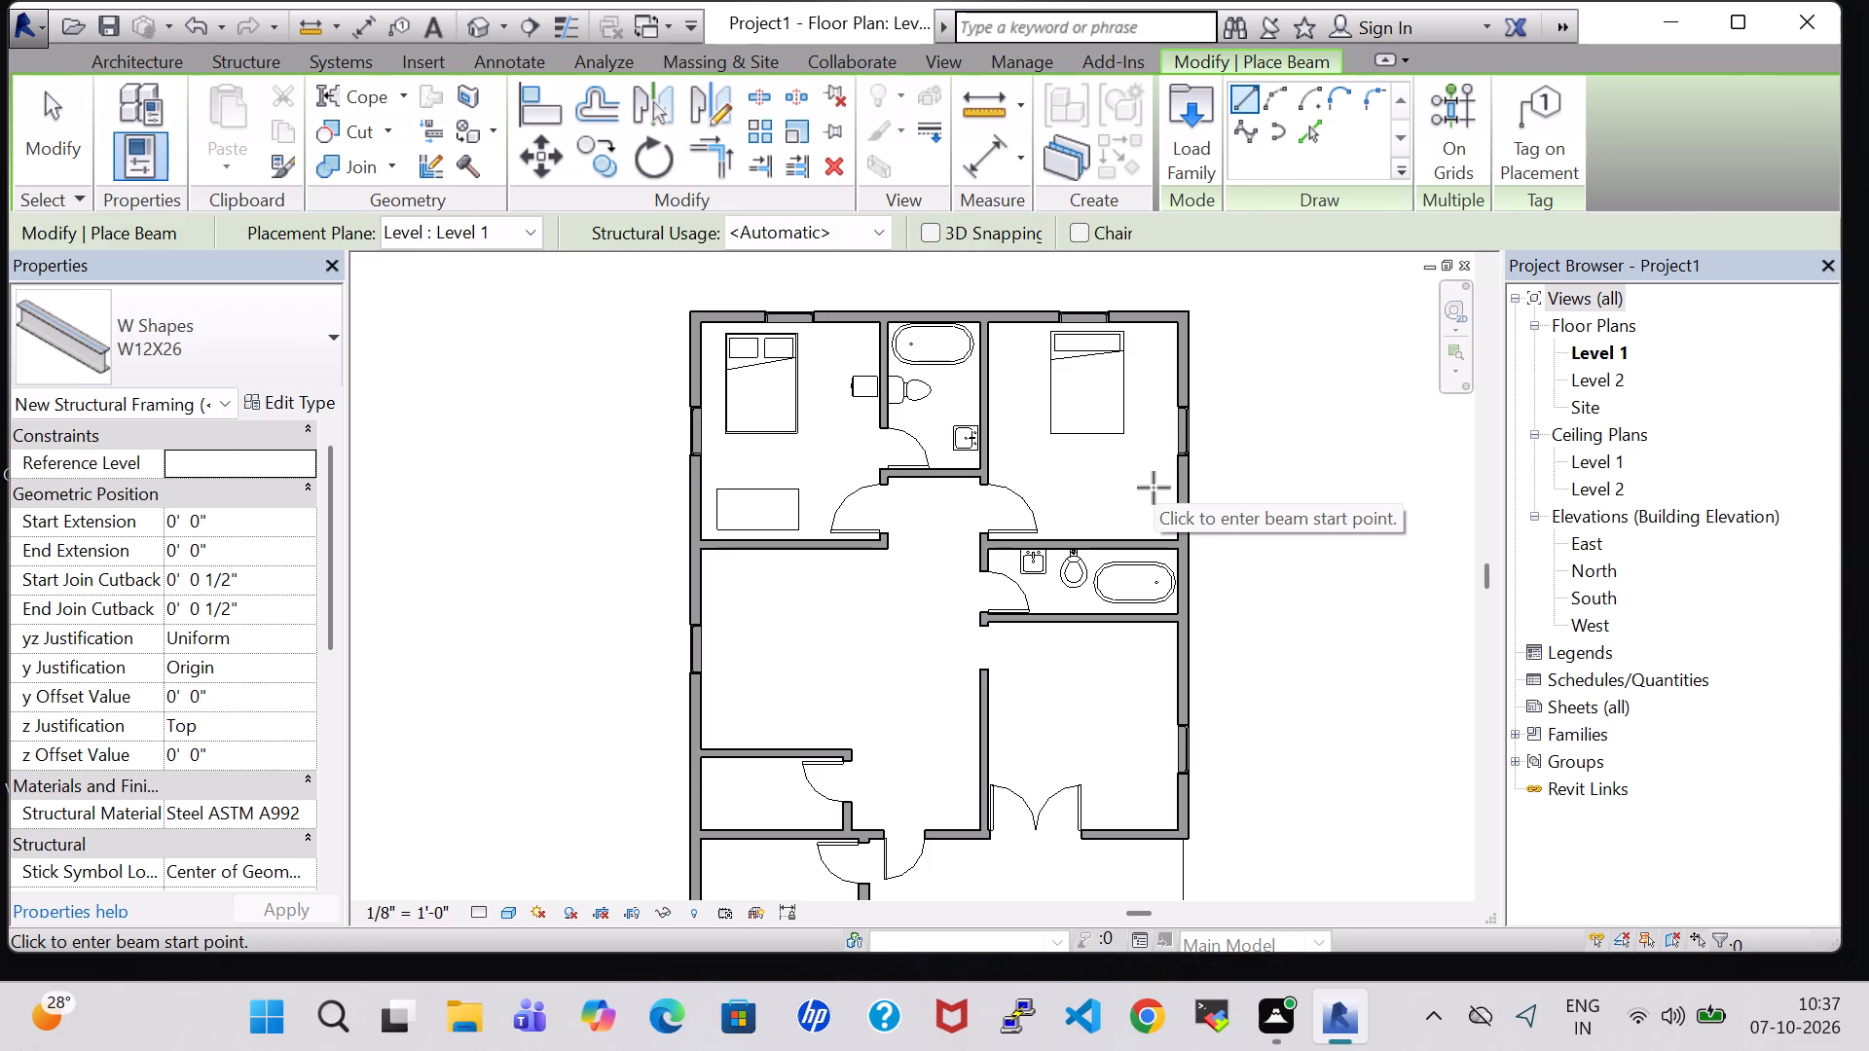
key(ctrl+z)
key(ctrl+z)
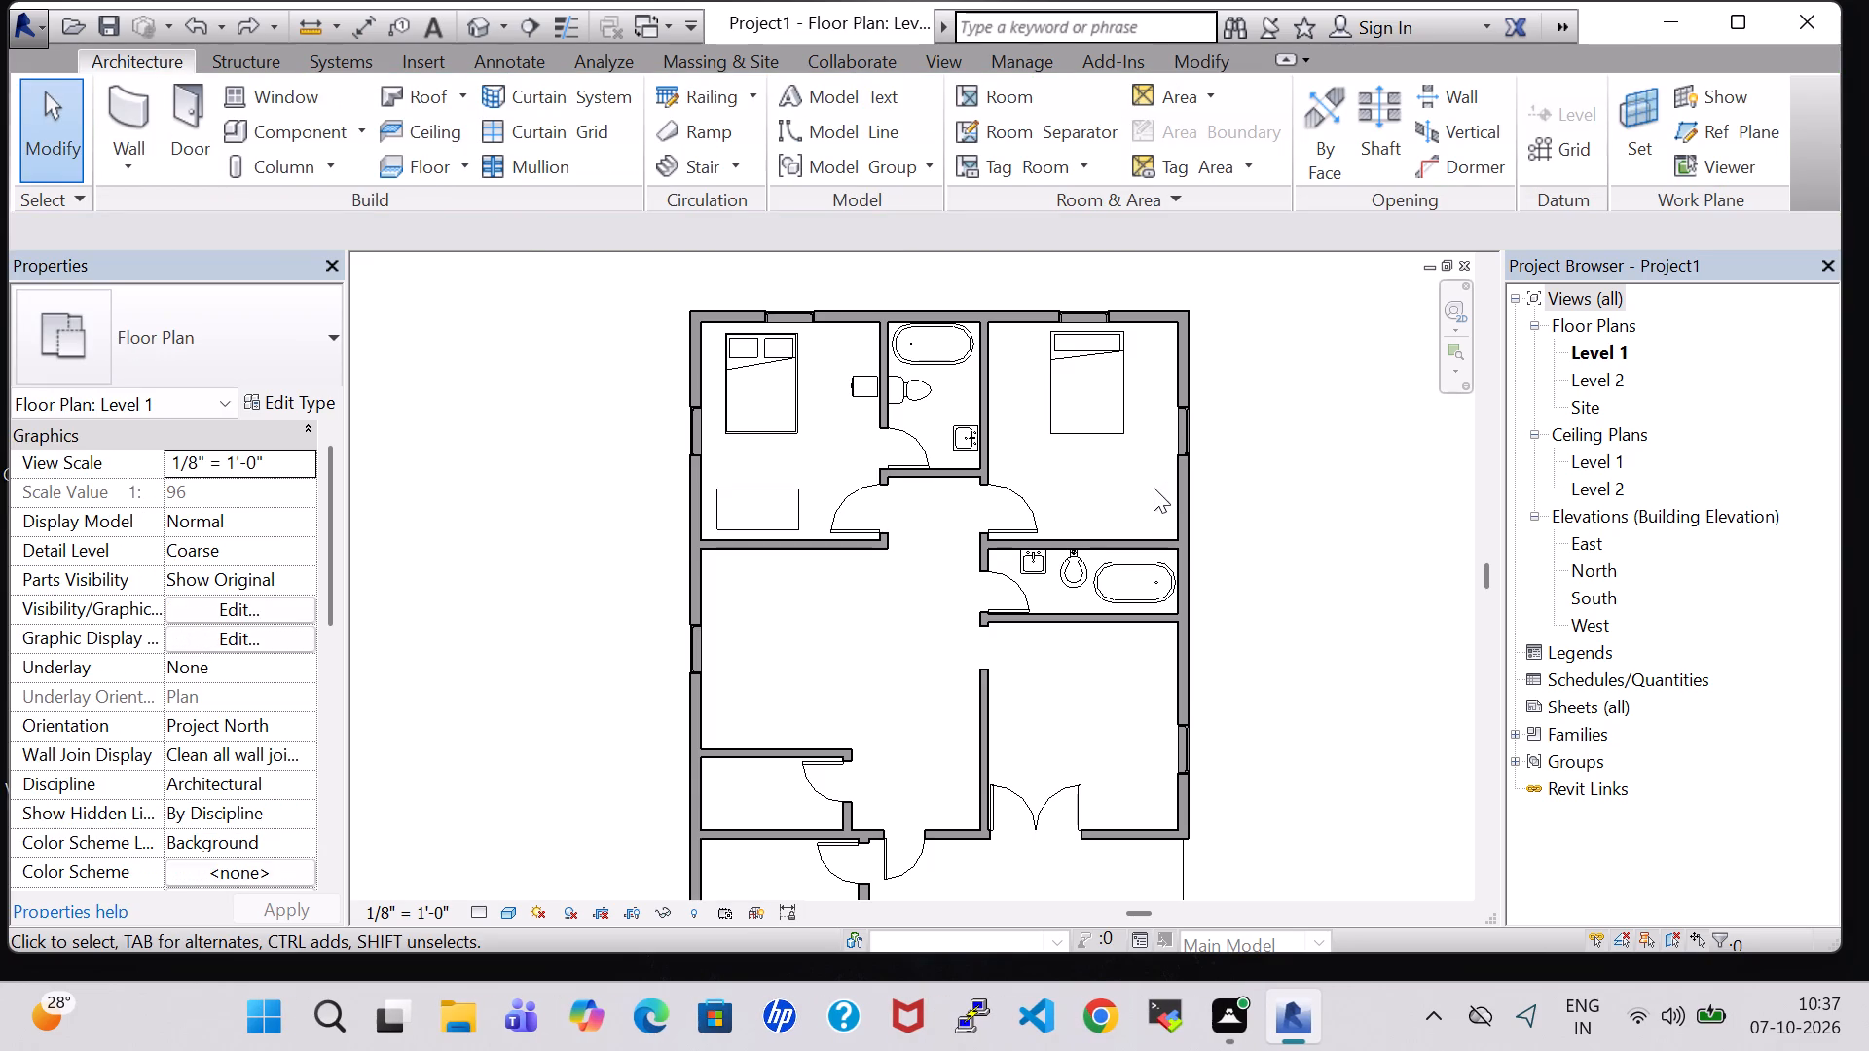
Place a 15" x 18" Cabinet-File 3 Drawer against the northeast bedroom's west wall, west of the bed, rotated to back onto that wall.
click(314, 134)
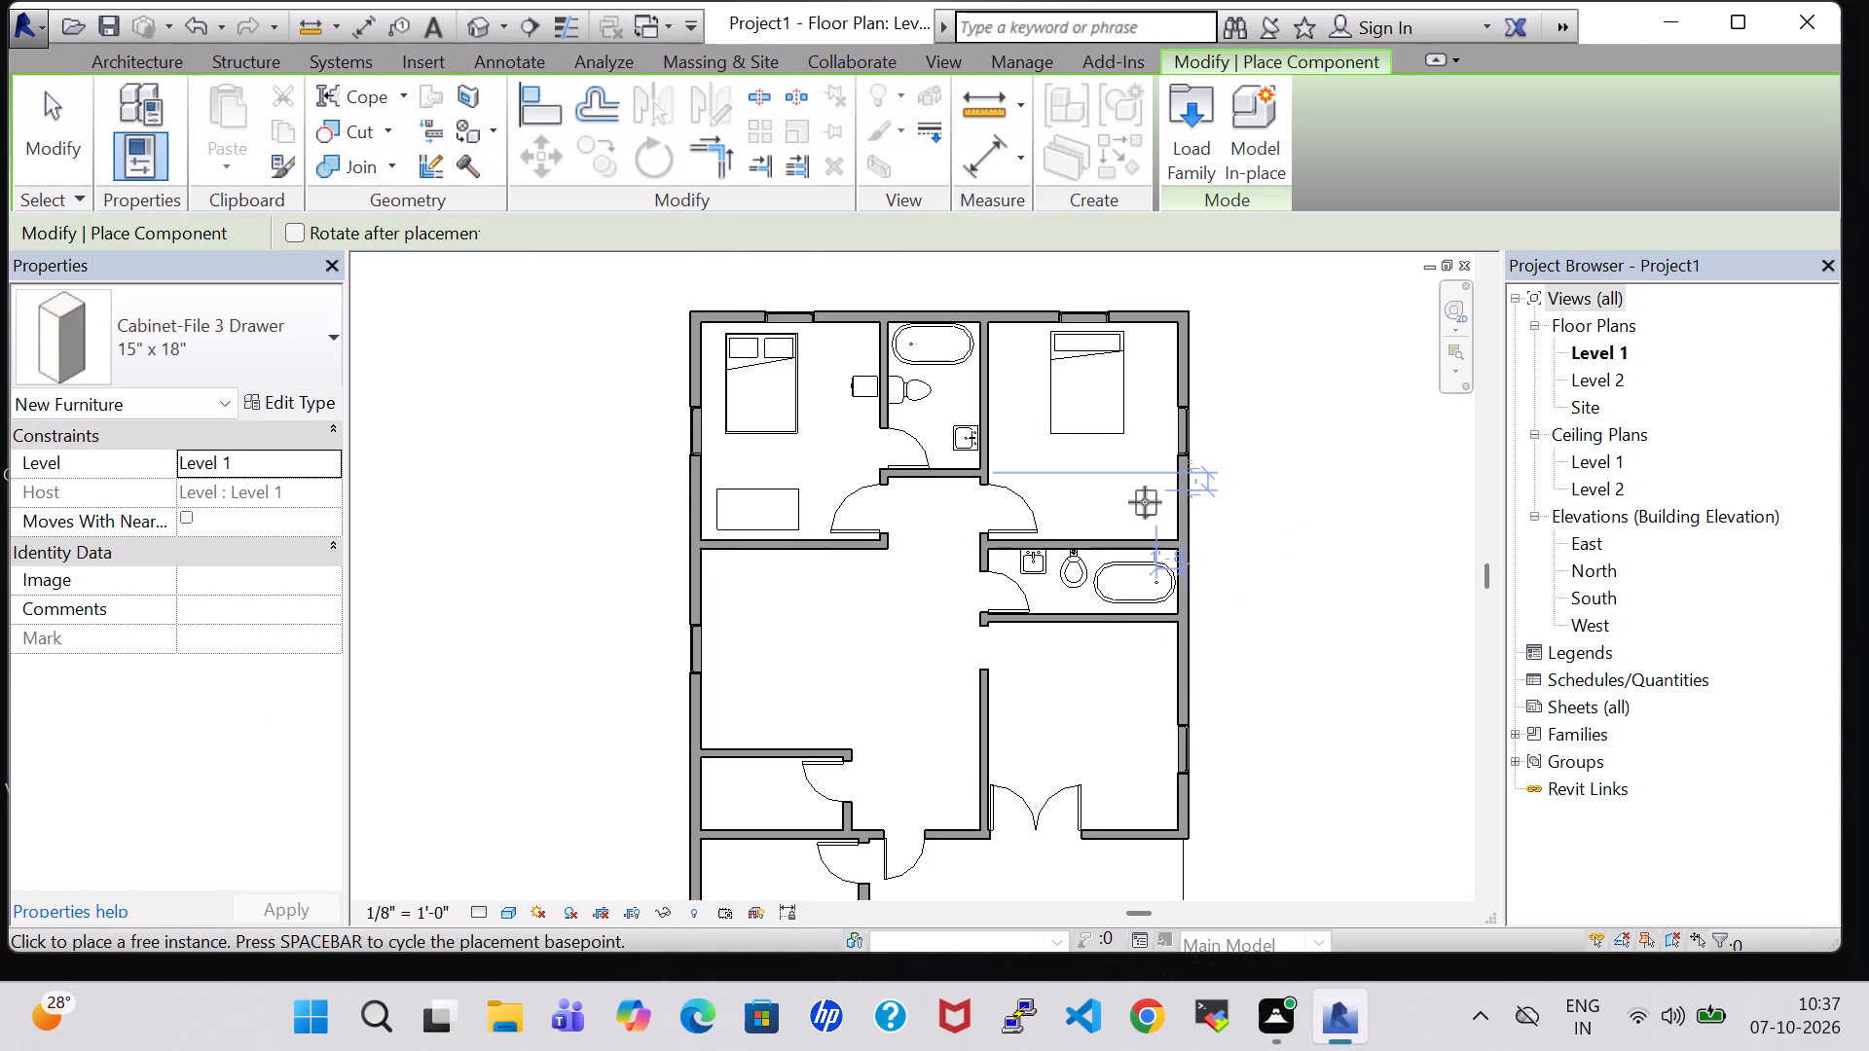
key(space)
key(space)
key(space)
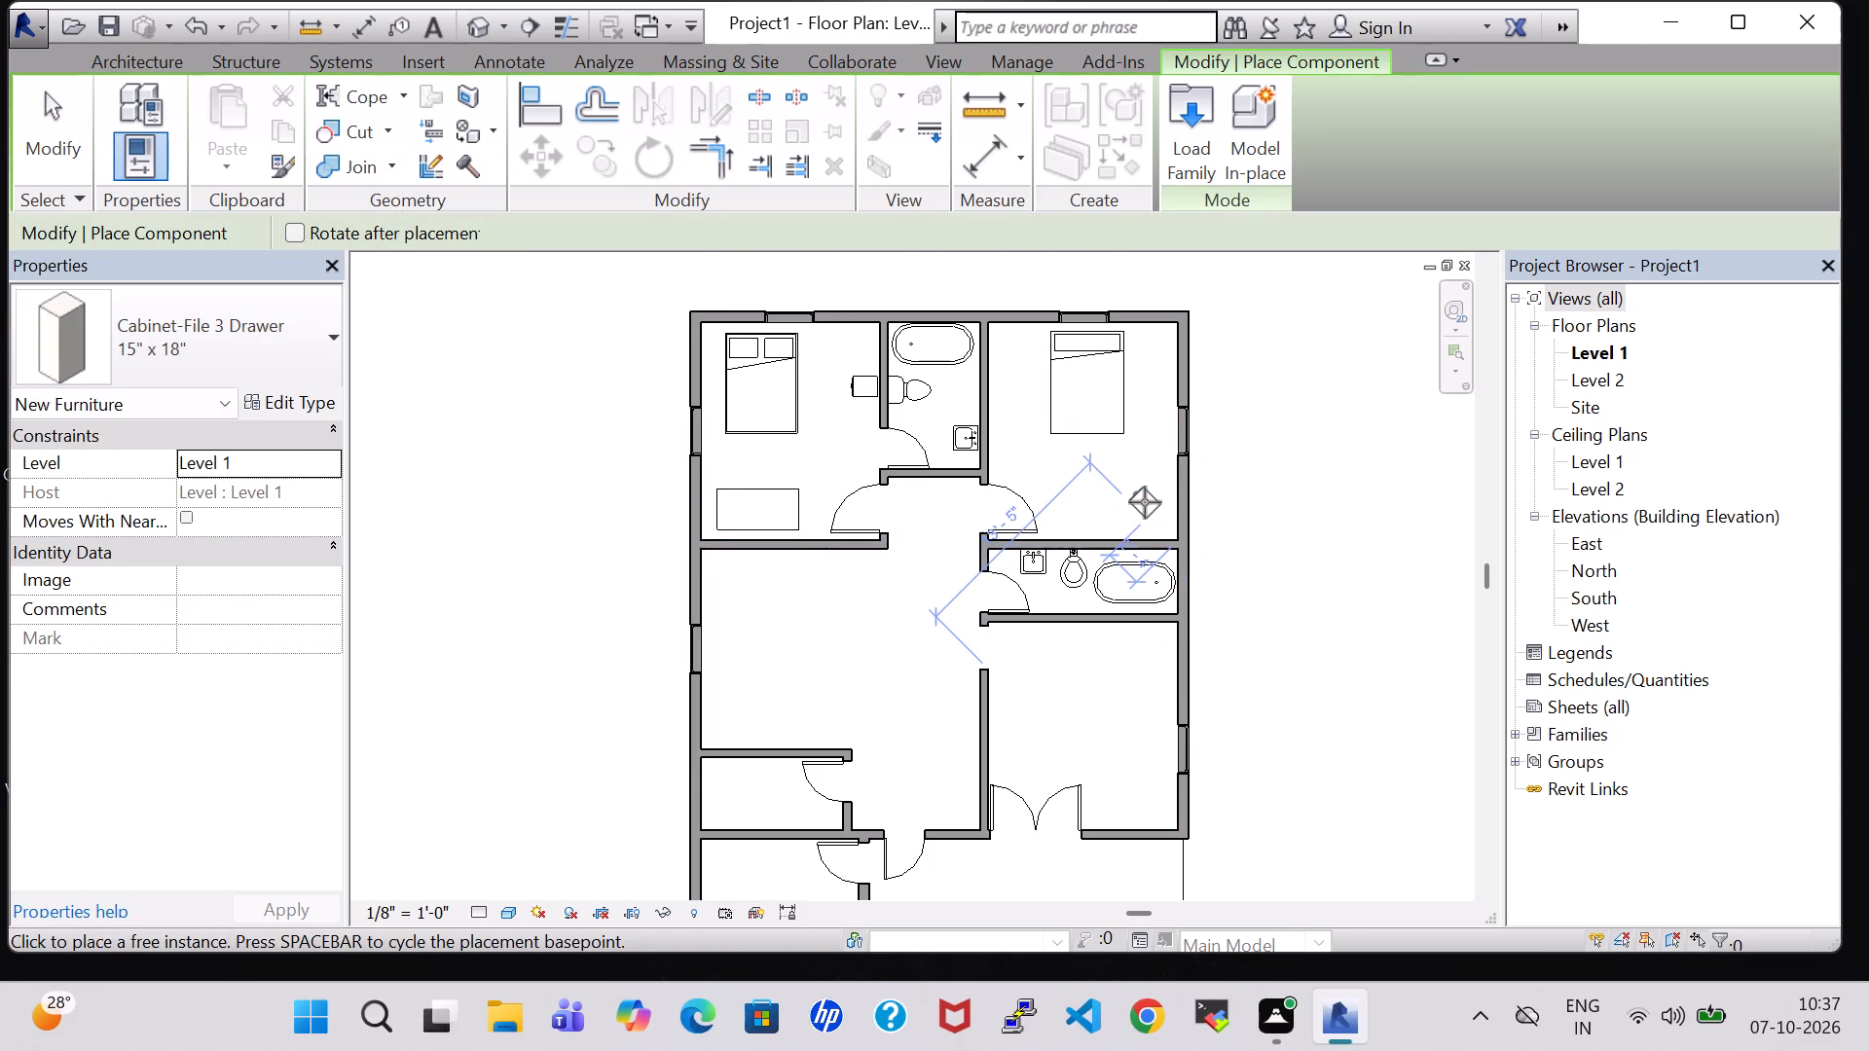
key(space)
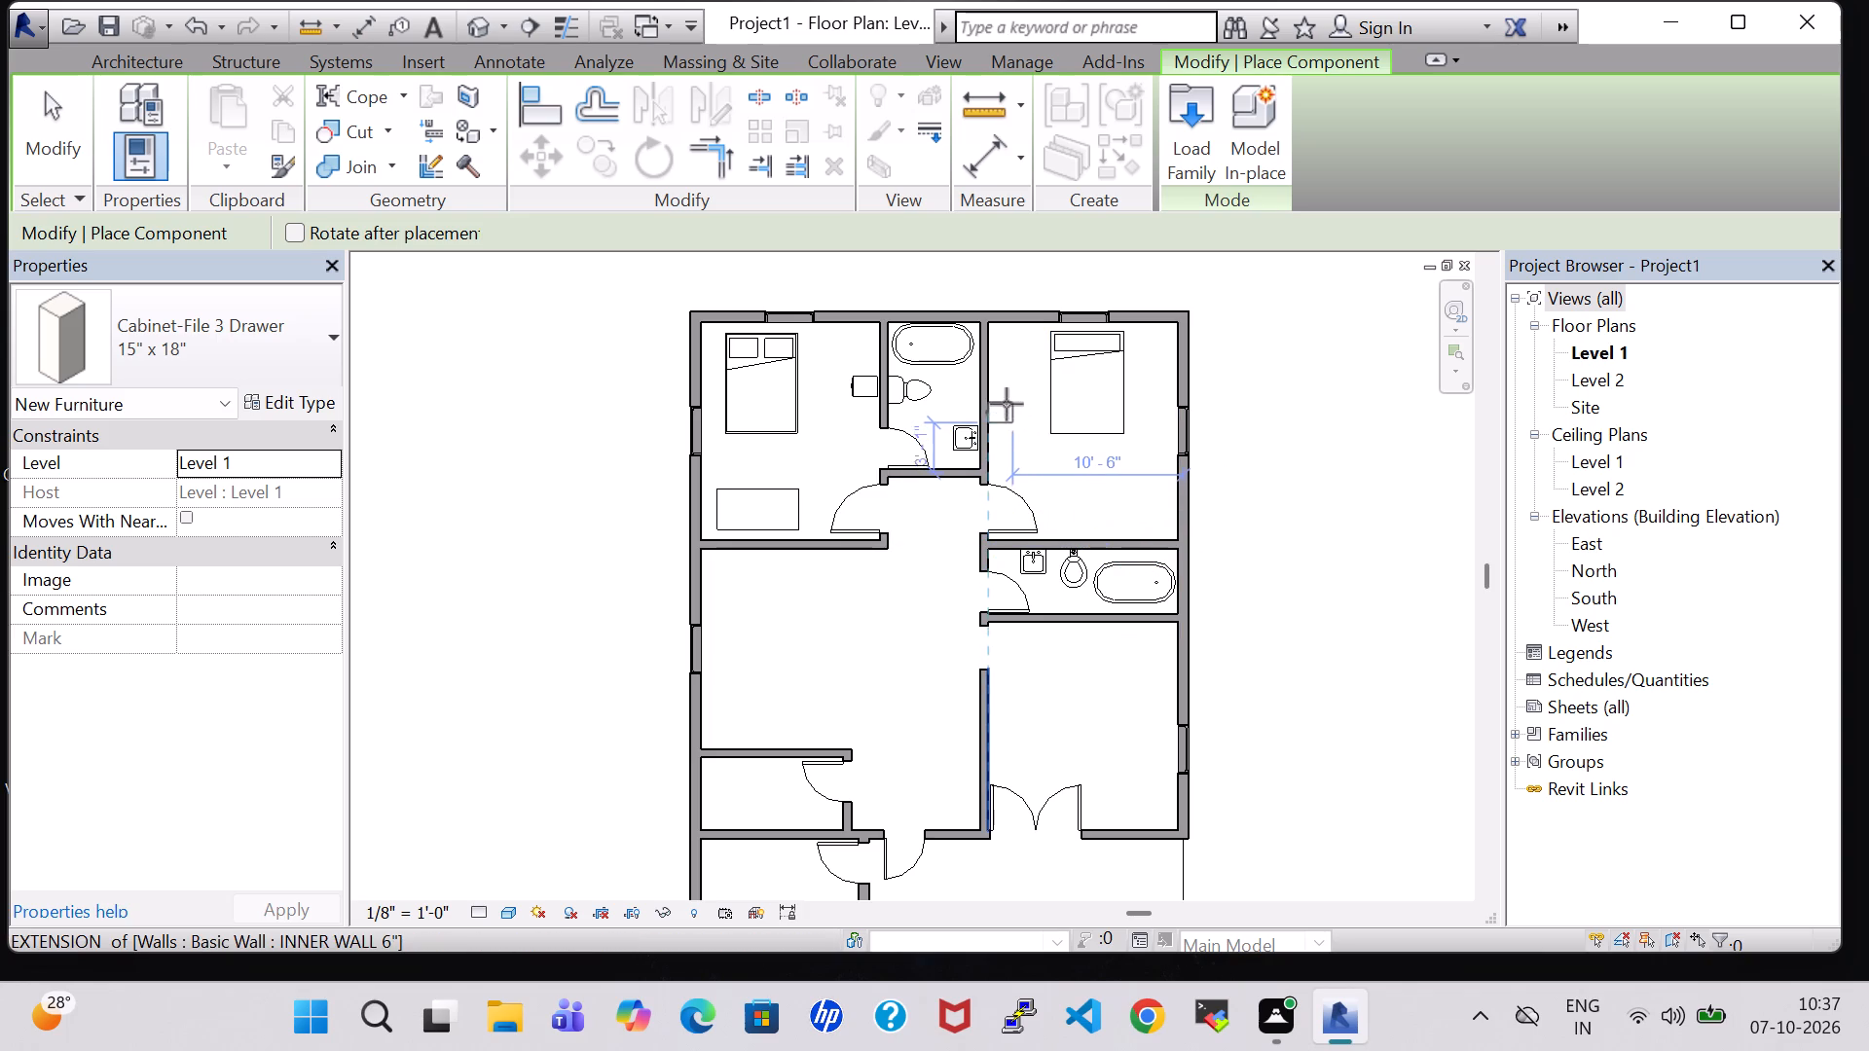
key(space)
key(space)
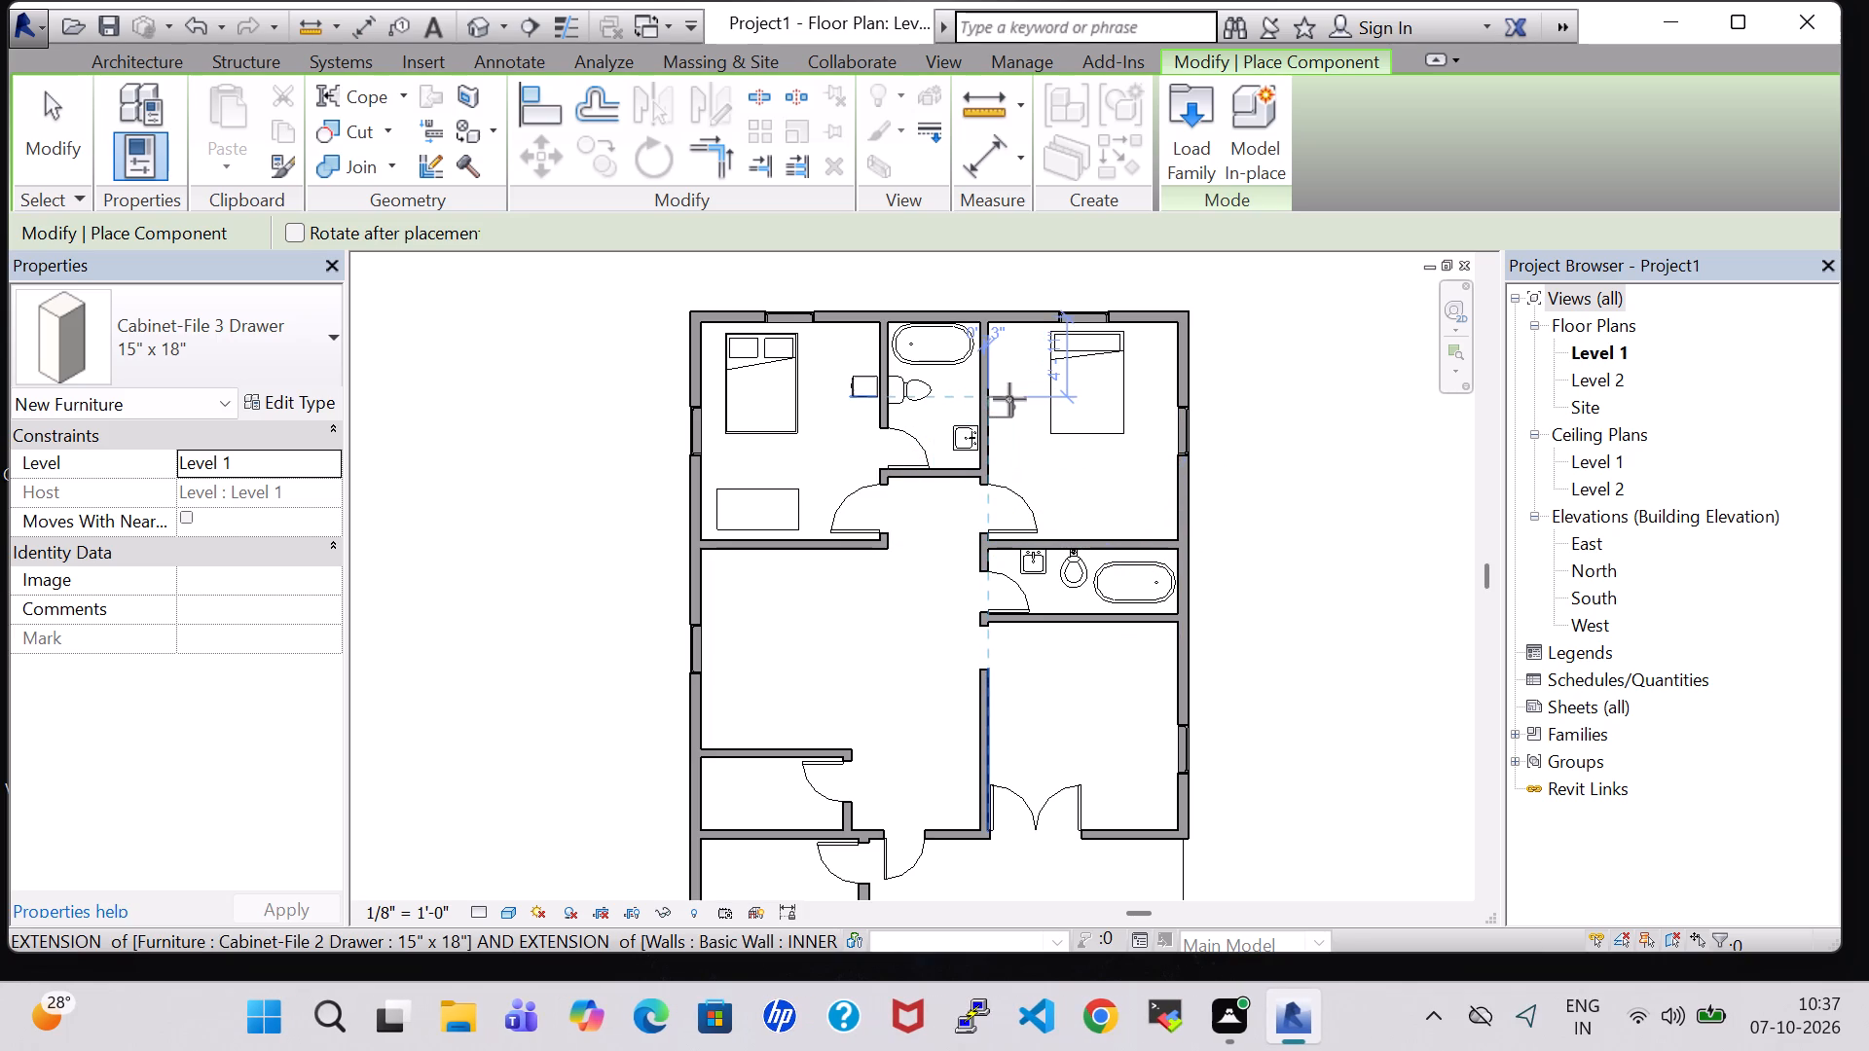
click(1005, 413)
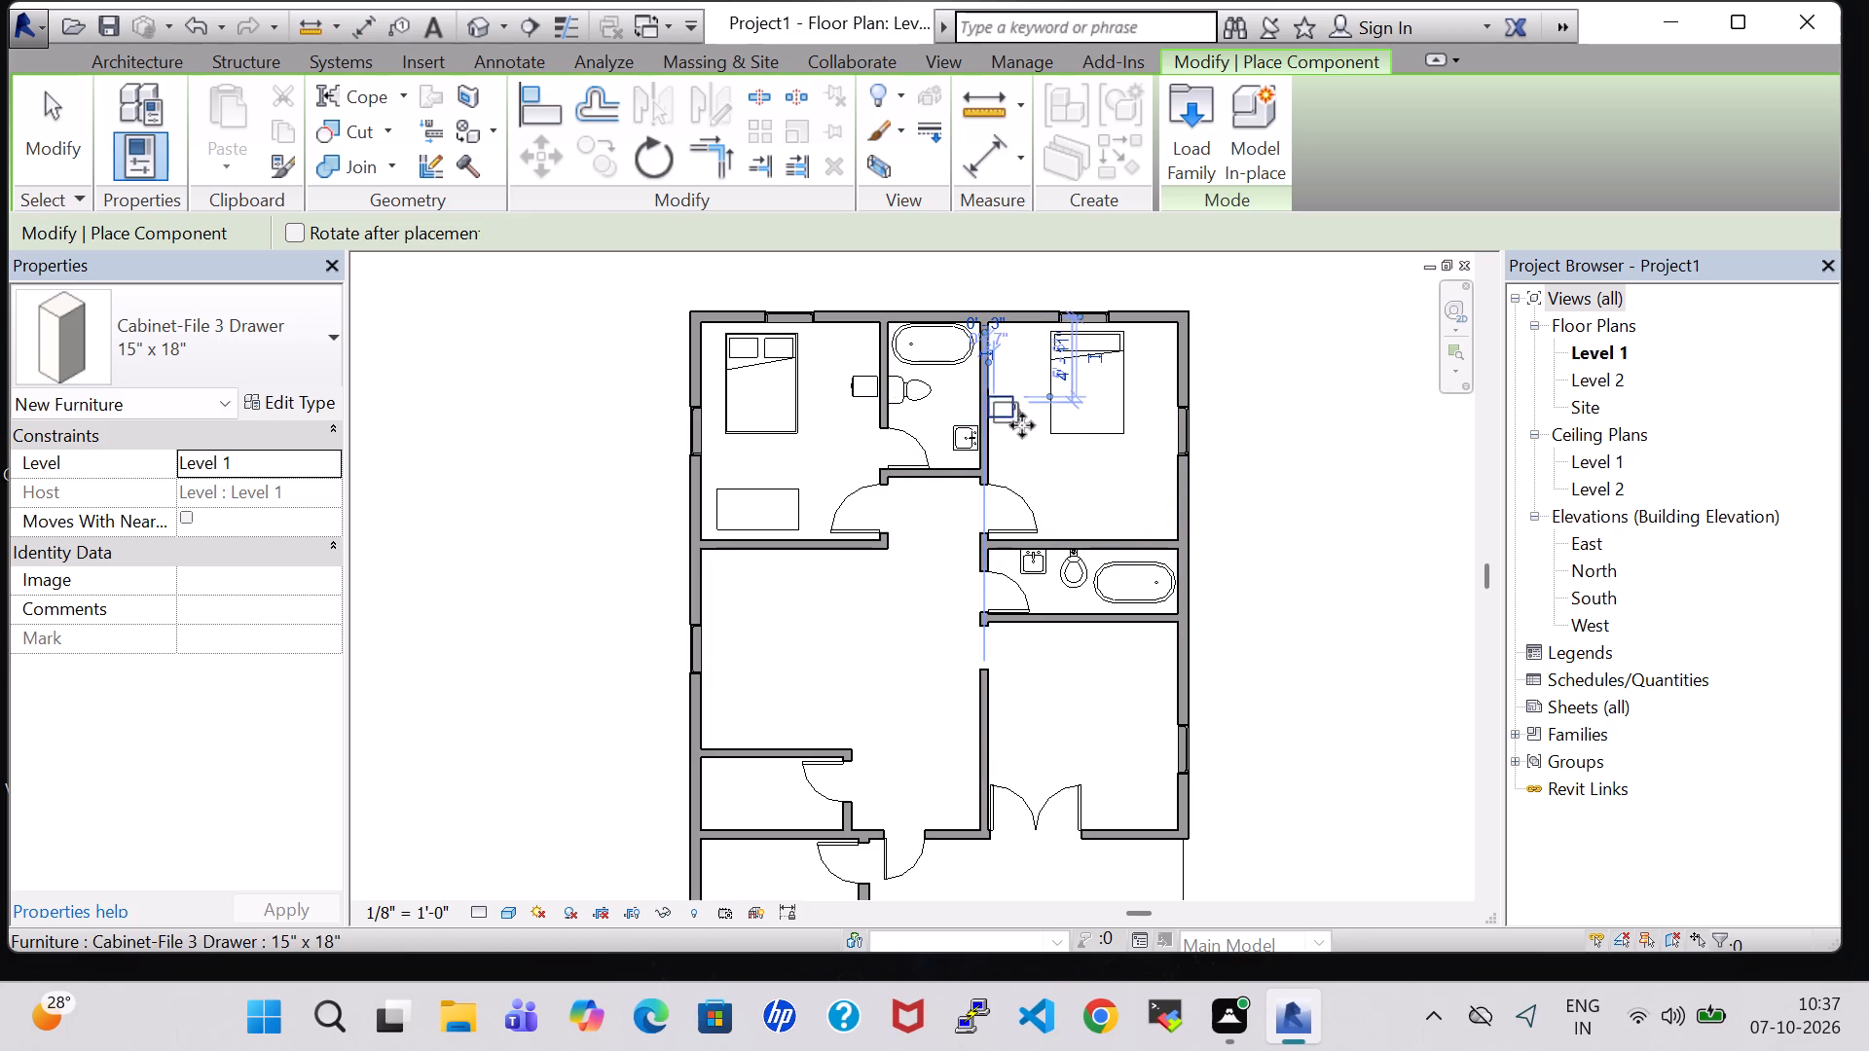
key(Escape)
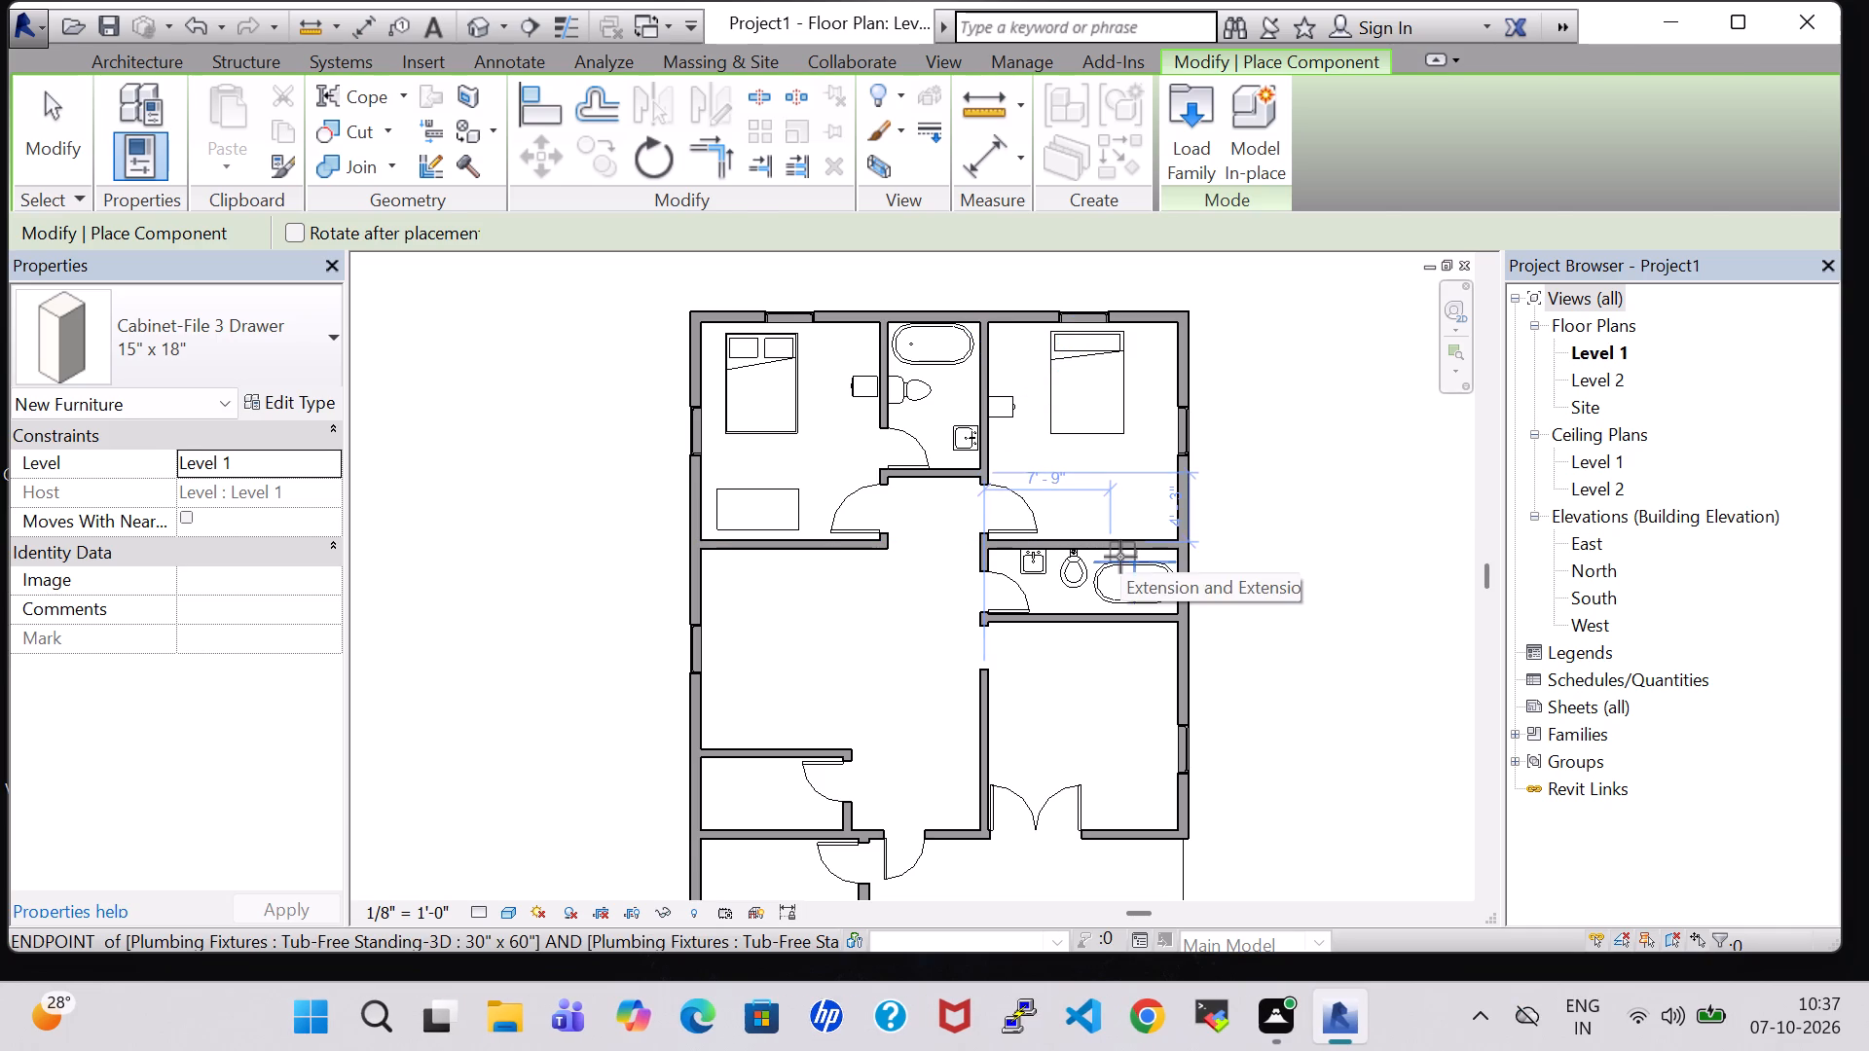
key(Escape)
click(750, 507)
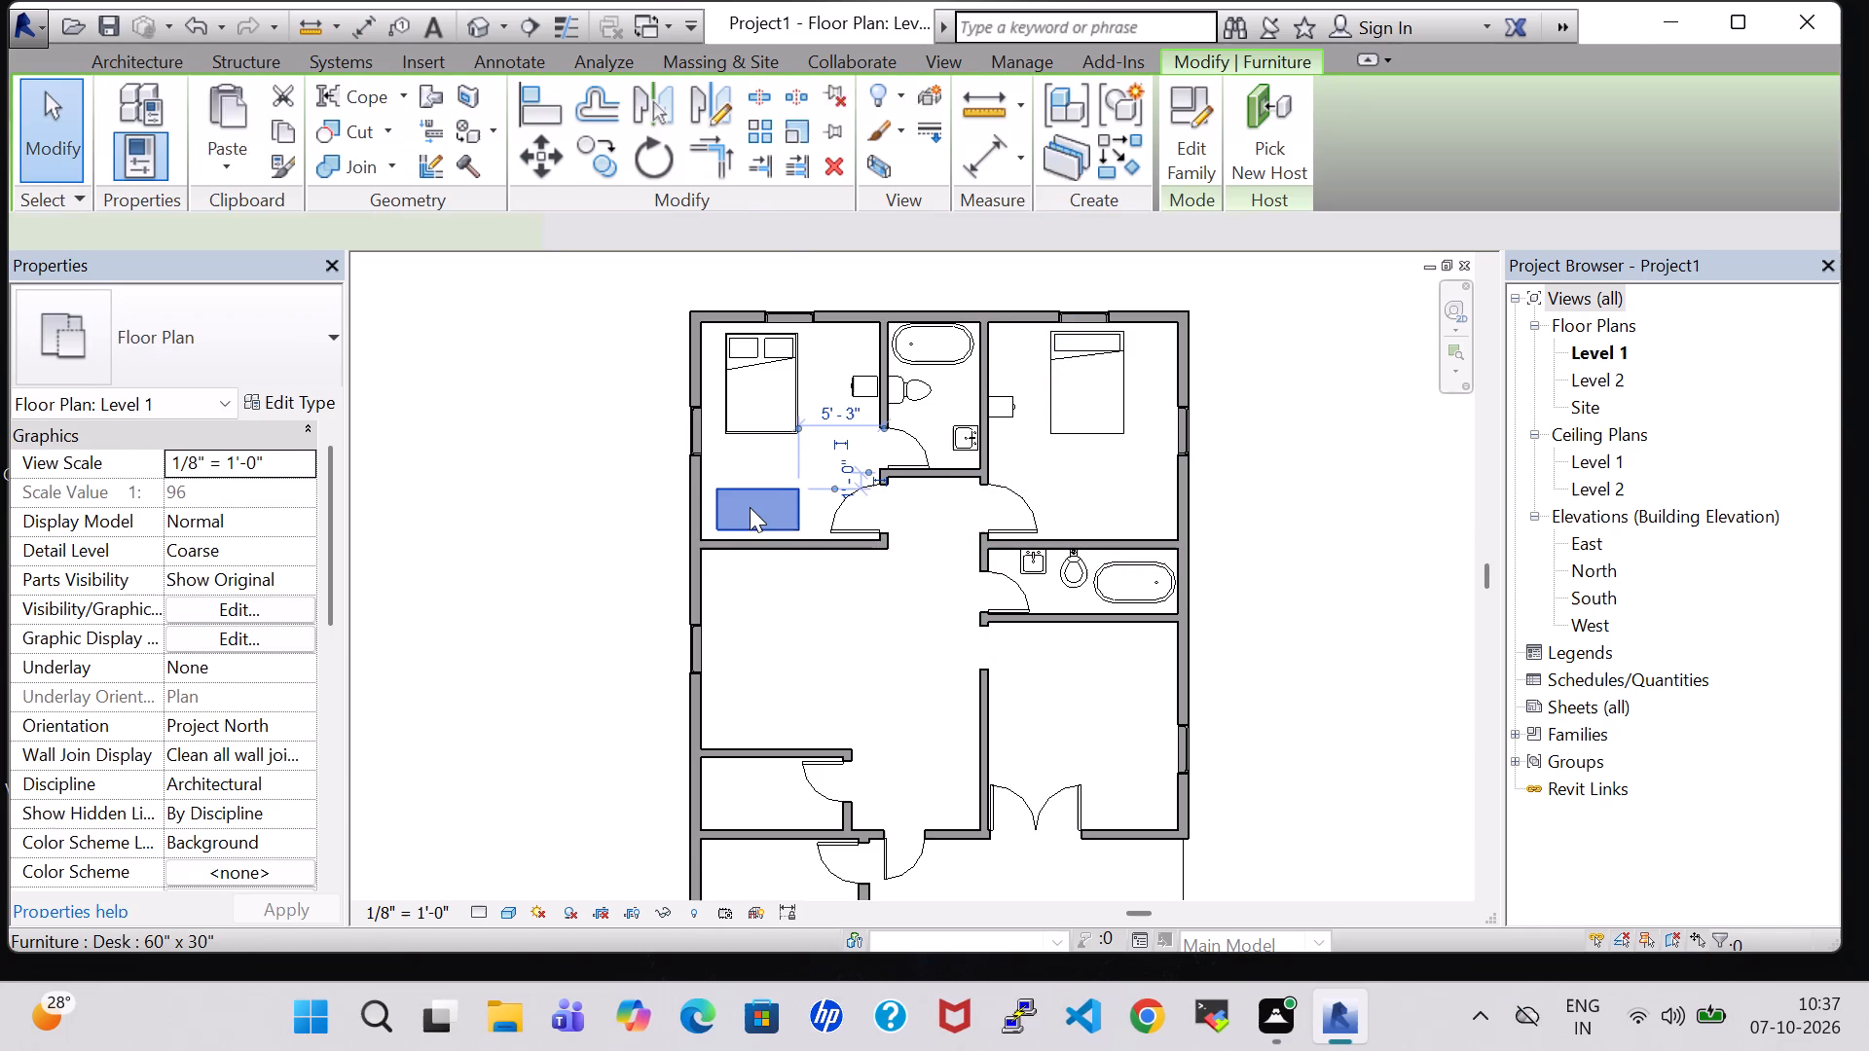
click(1083, 493)
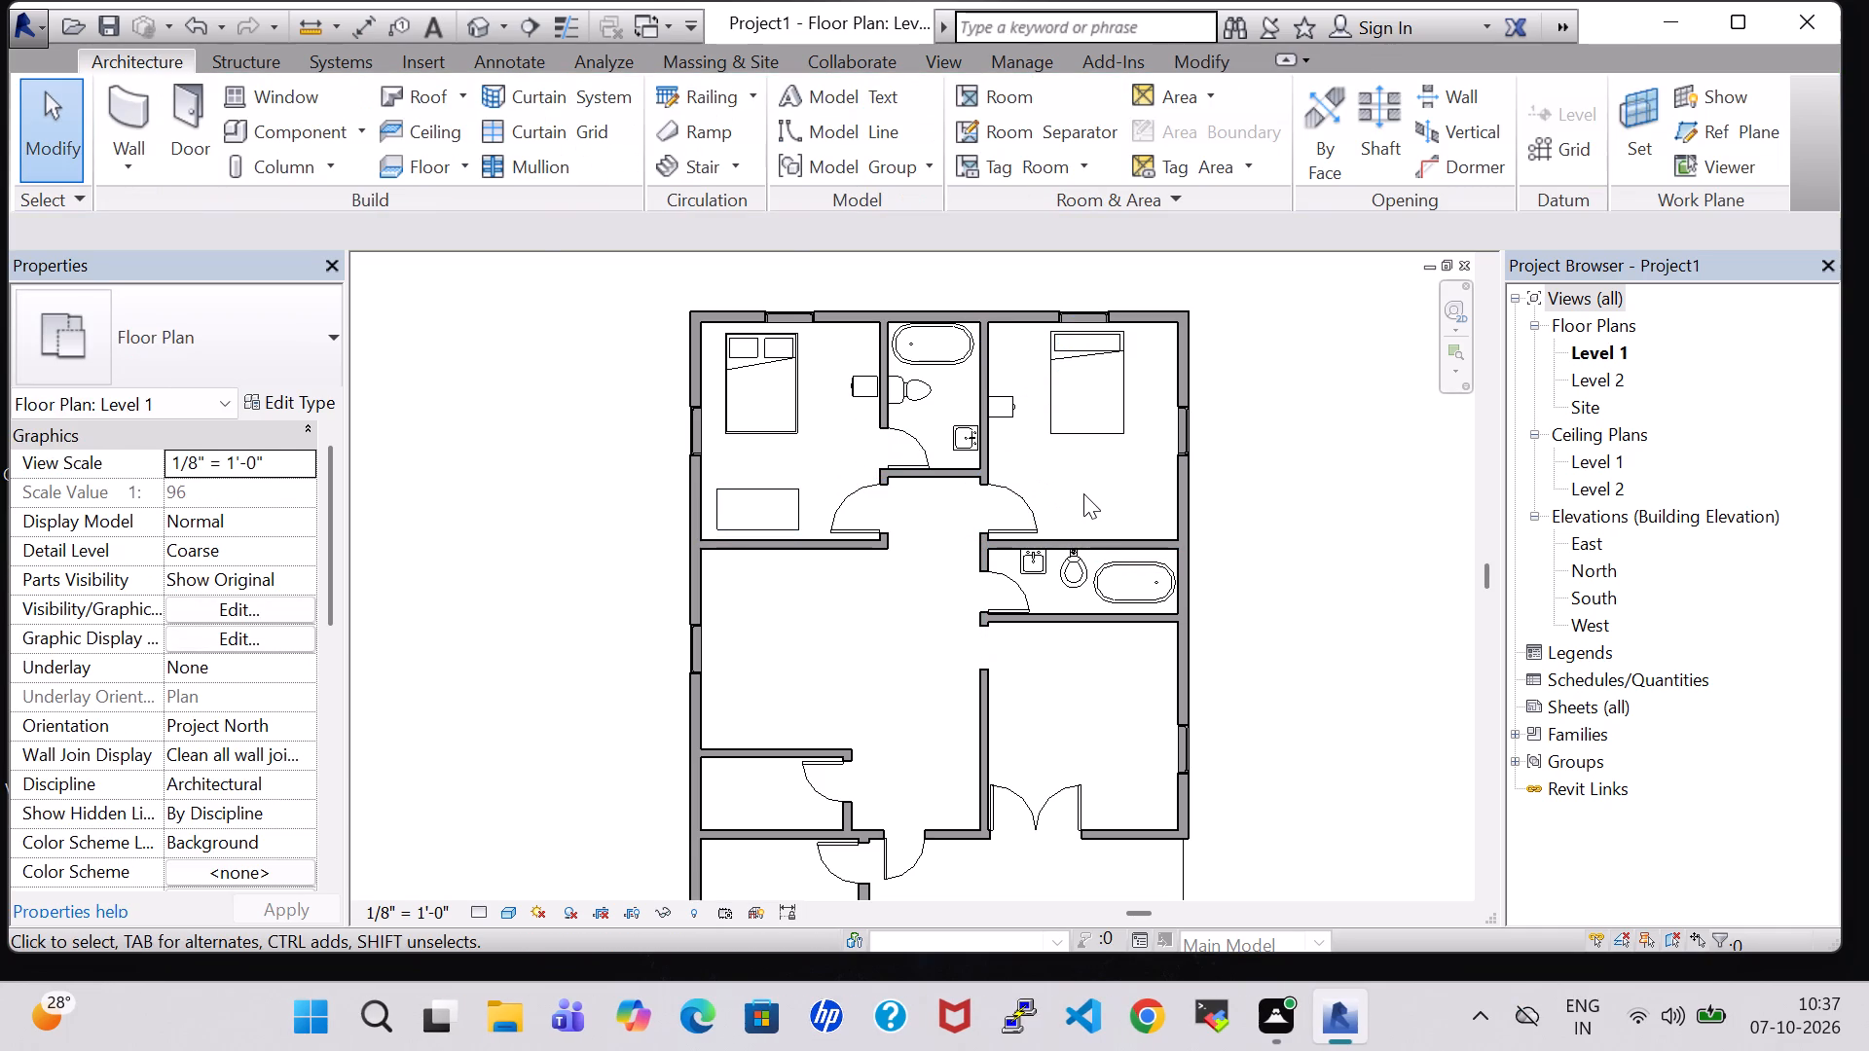
Load the Table-Ellipse family from the furniture library's Tables folder.
click(311, 130)
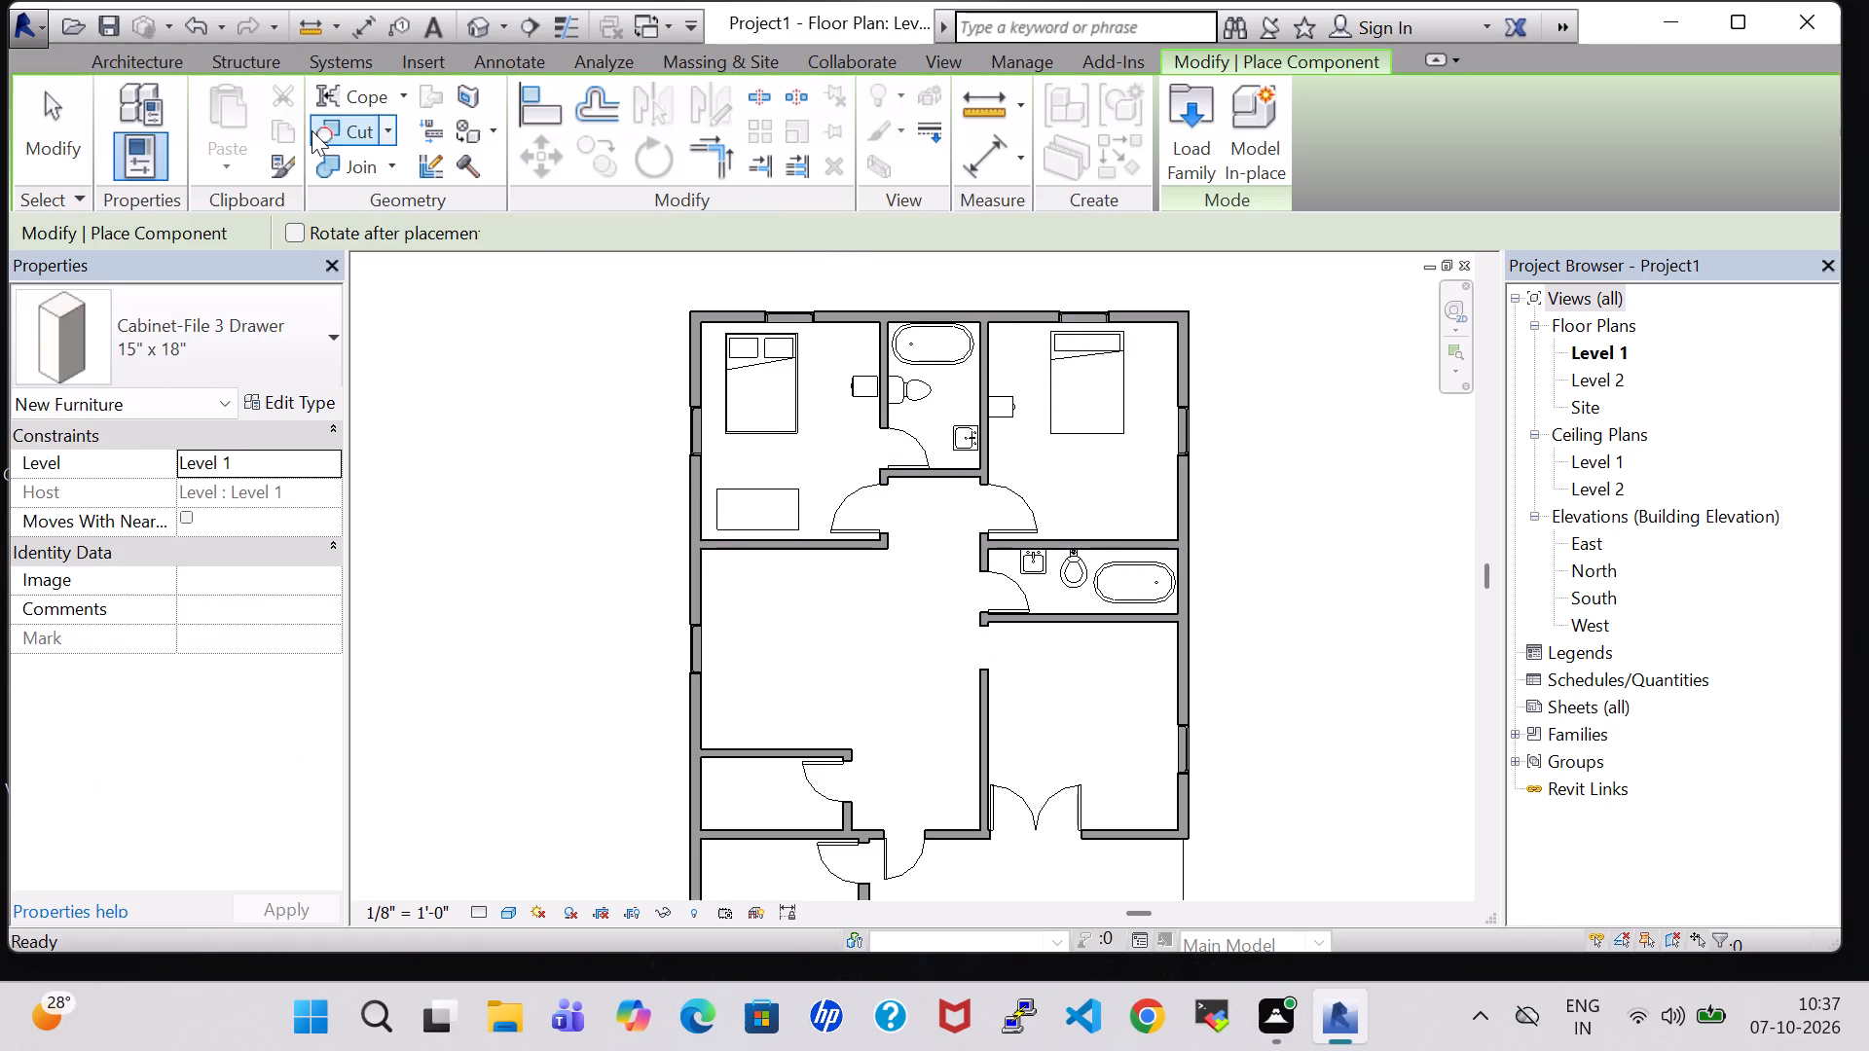
click(1174, 147)
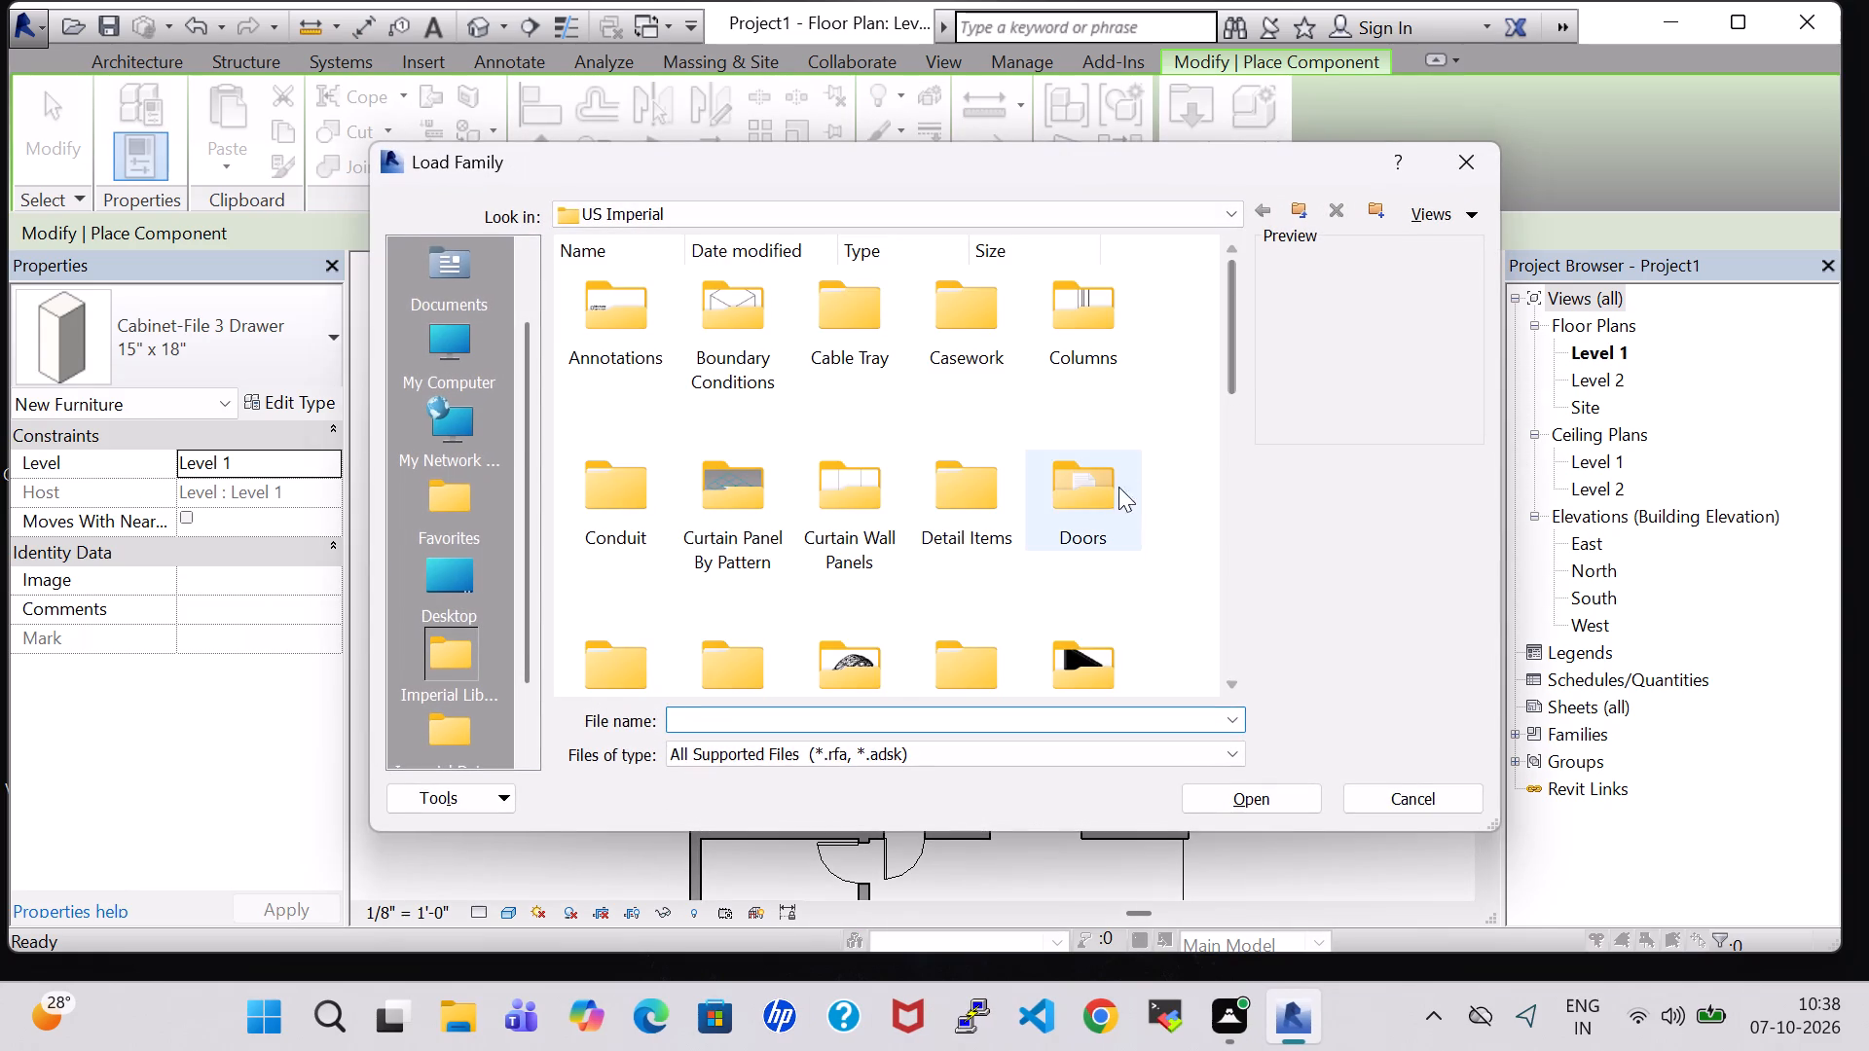
scroll(1008, 574, down, 1)
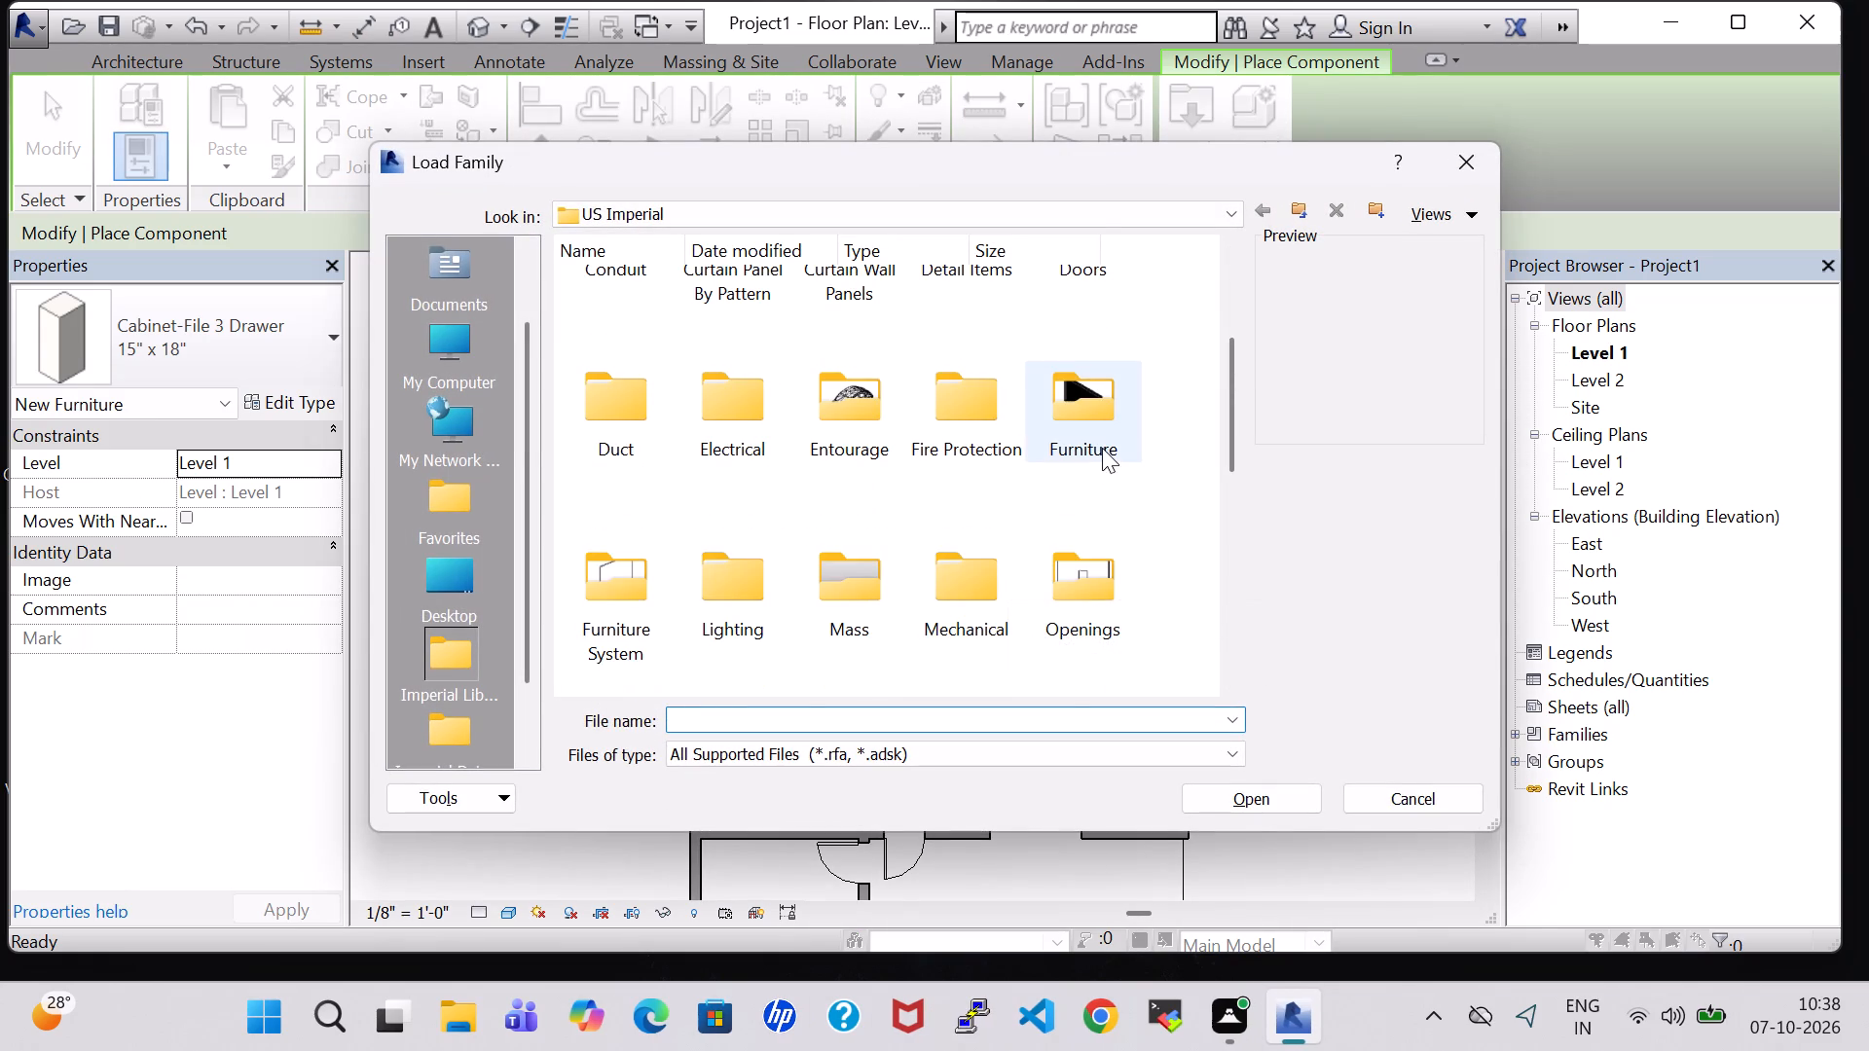
double_click(1102, 446)
click(949, 355)
click(949, 355)
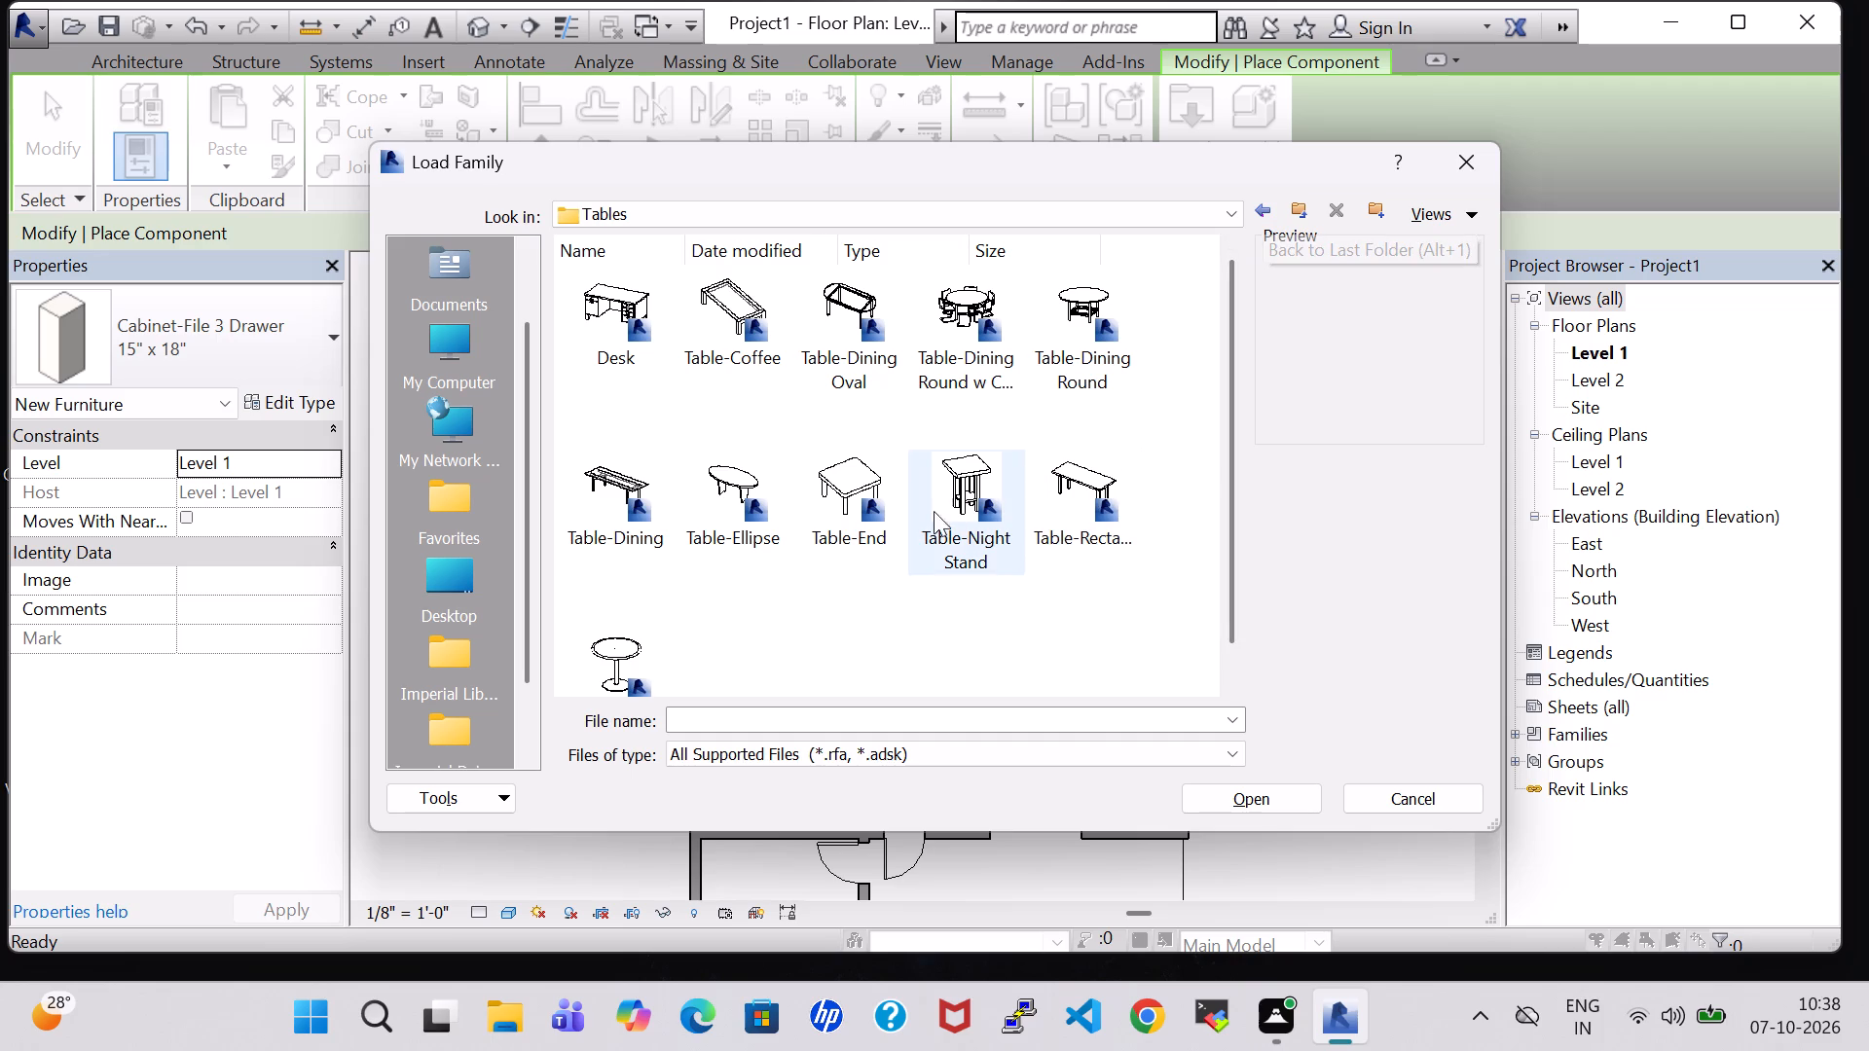
click(691, 485)
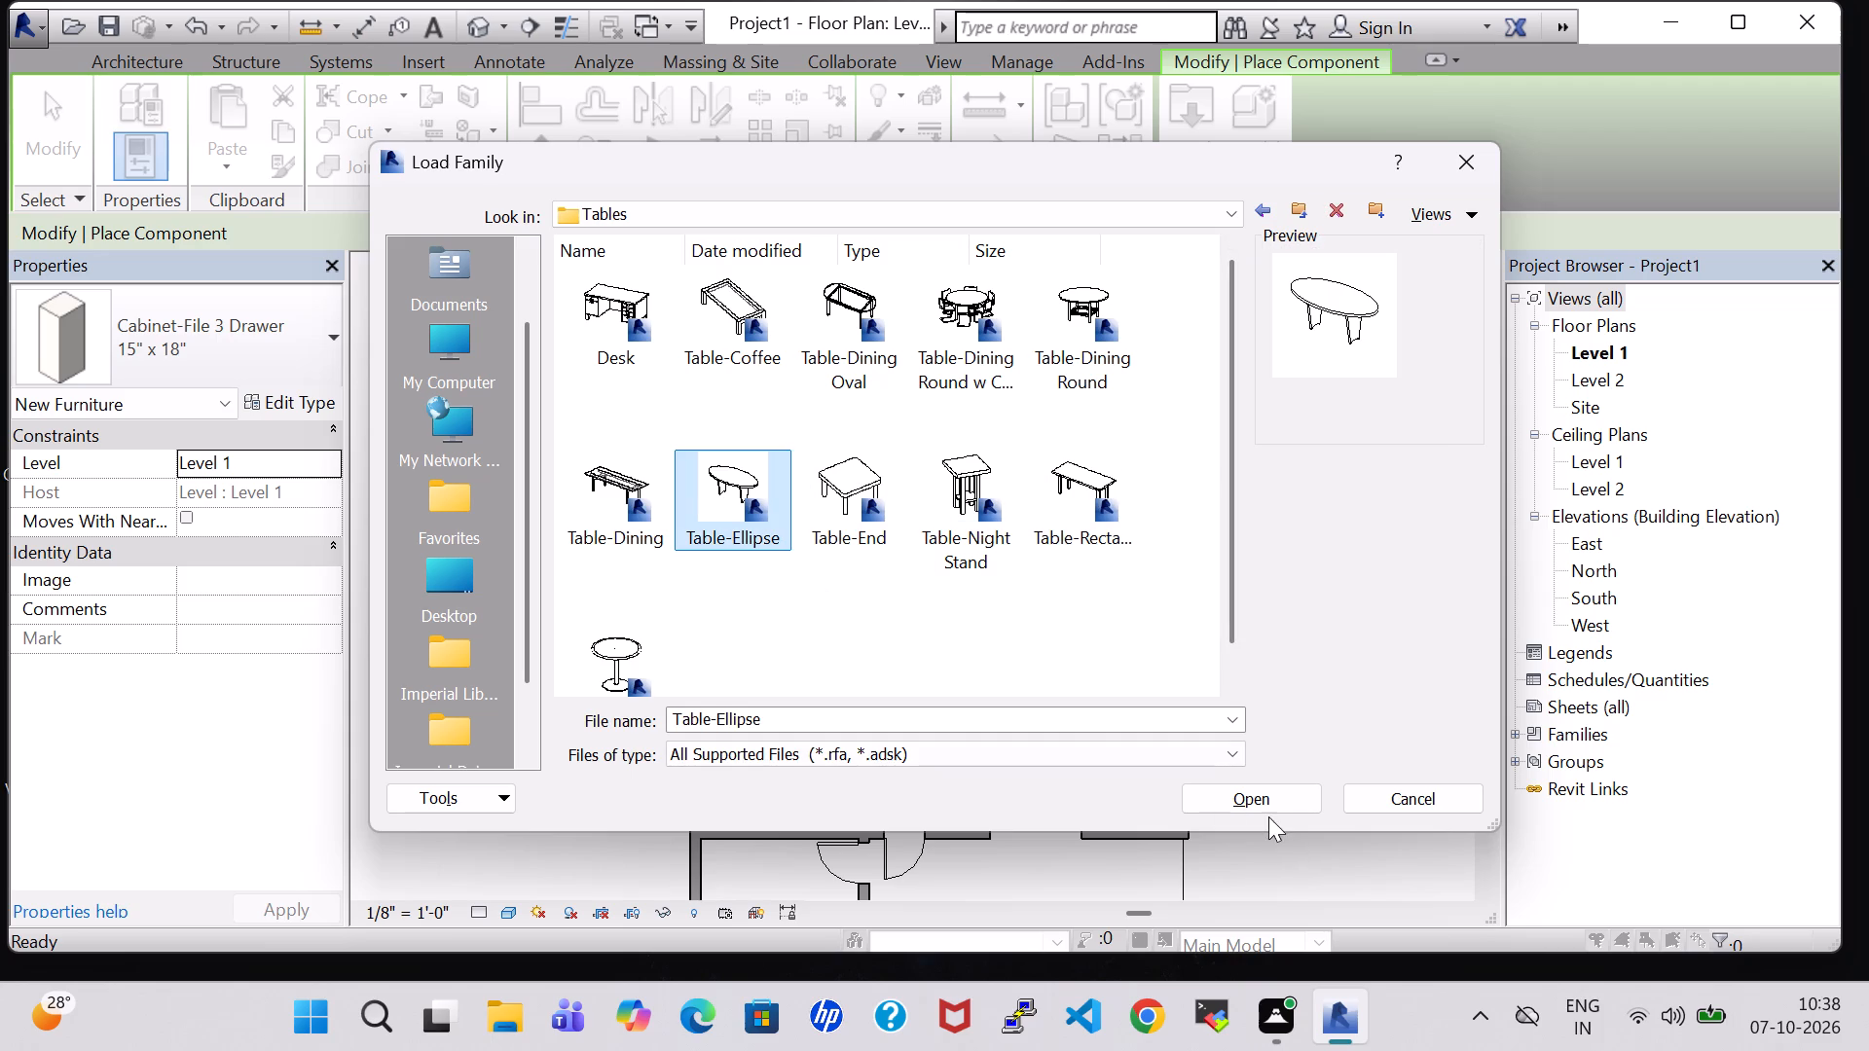
click(1264, 805)
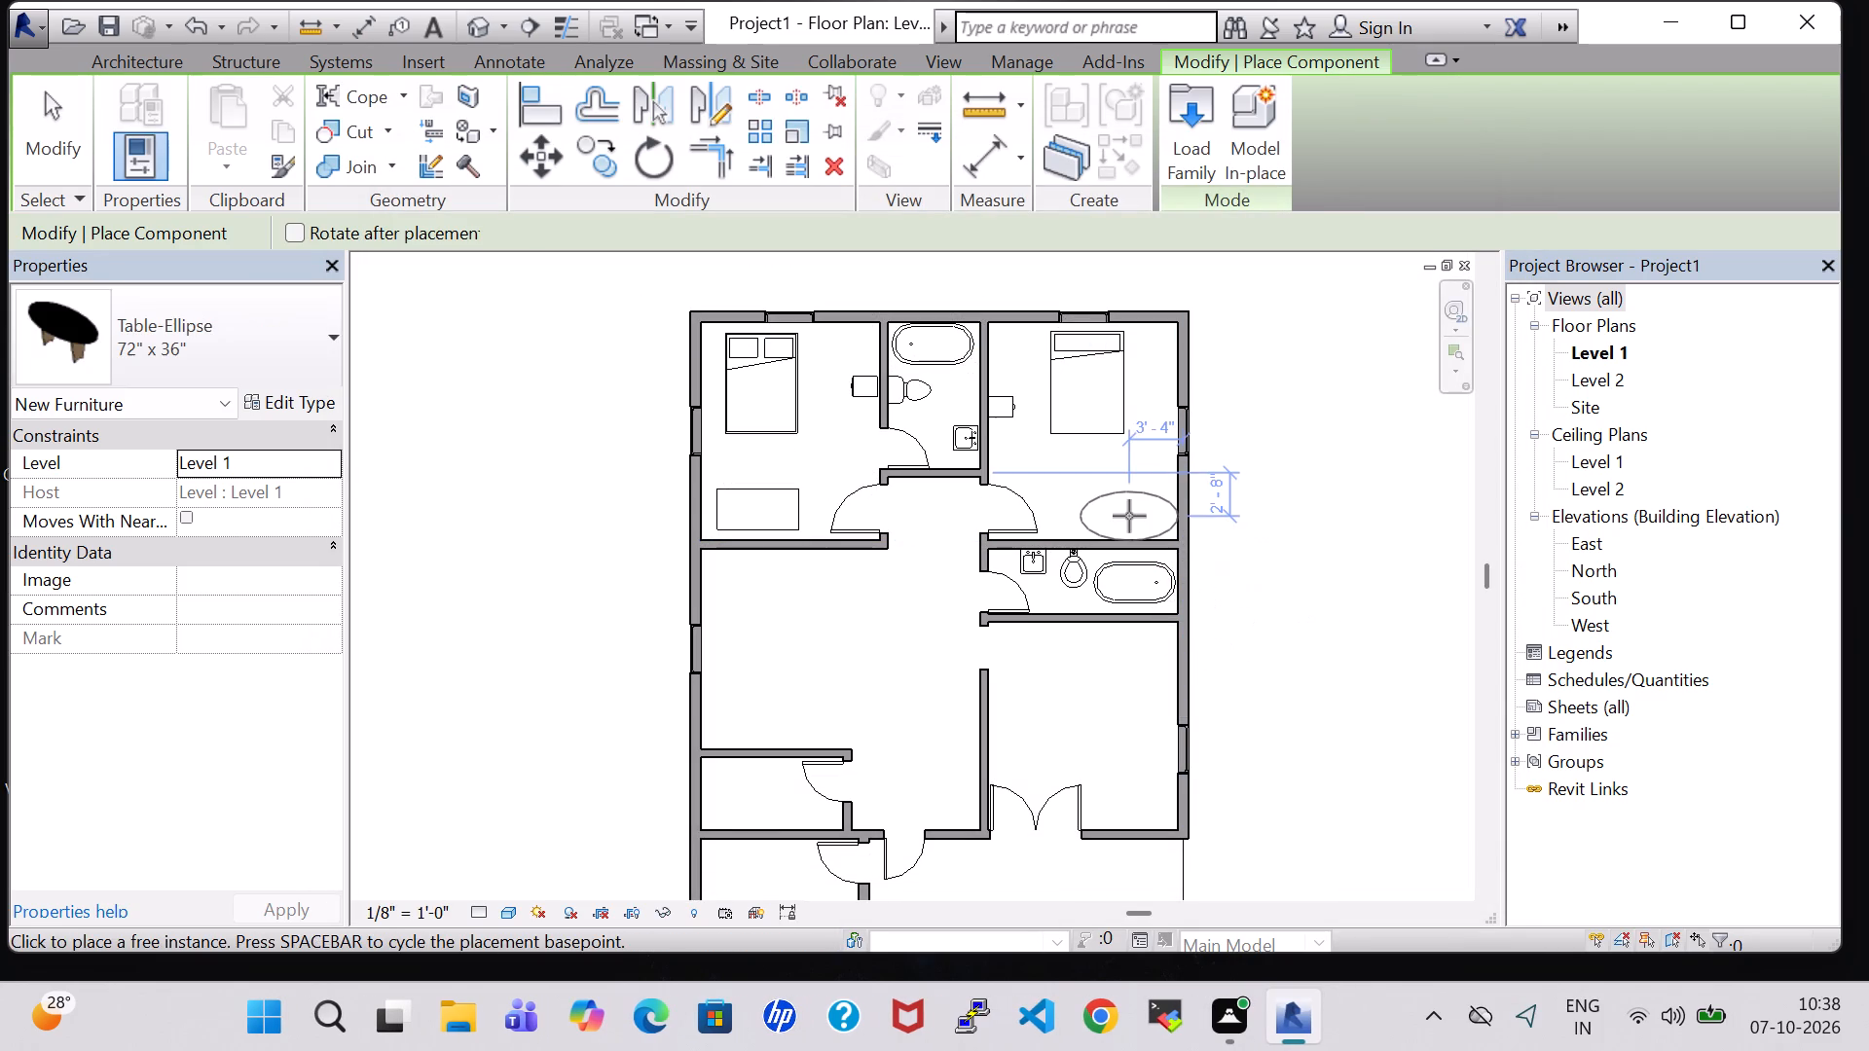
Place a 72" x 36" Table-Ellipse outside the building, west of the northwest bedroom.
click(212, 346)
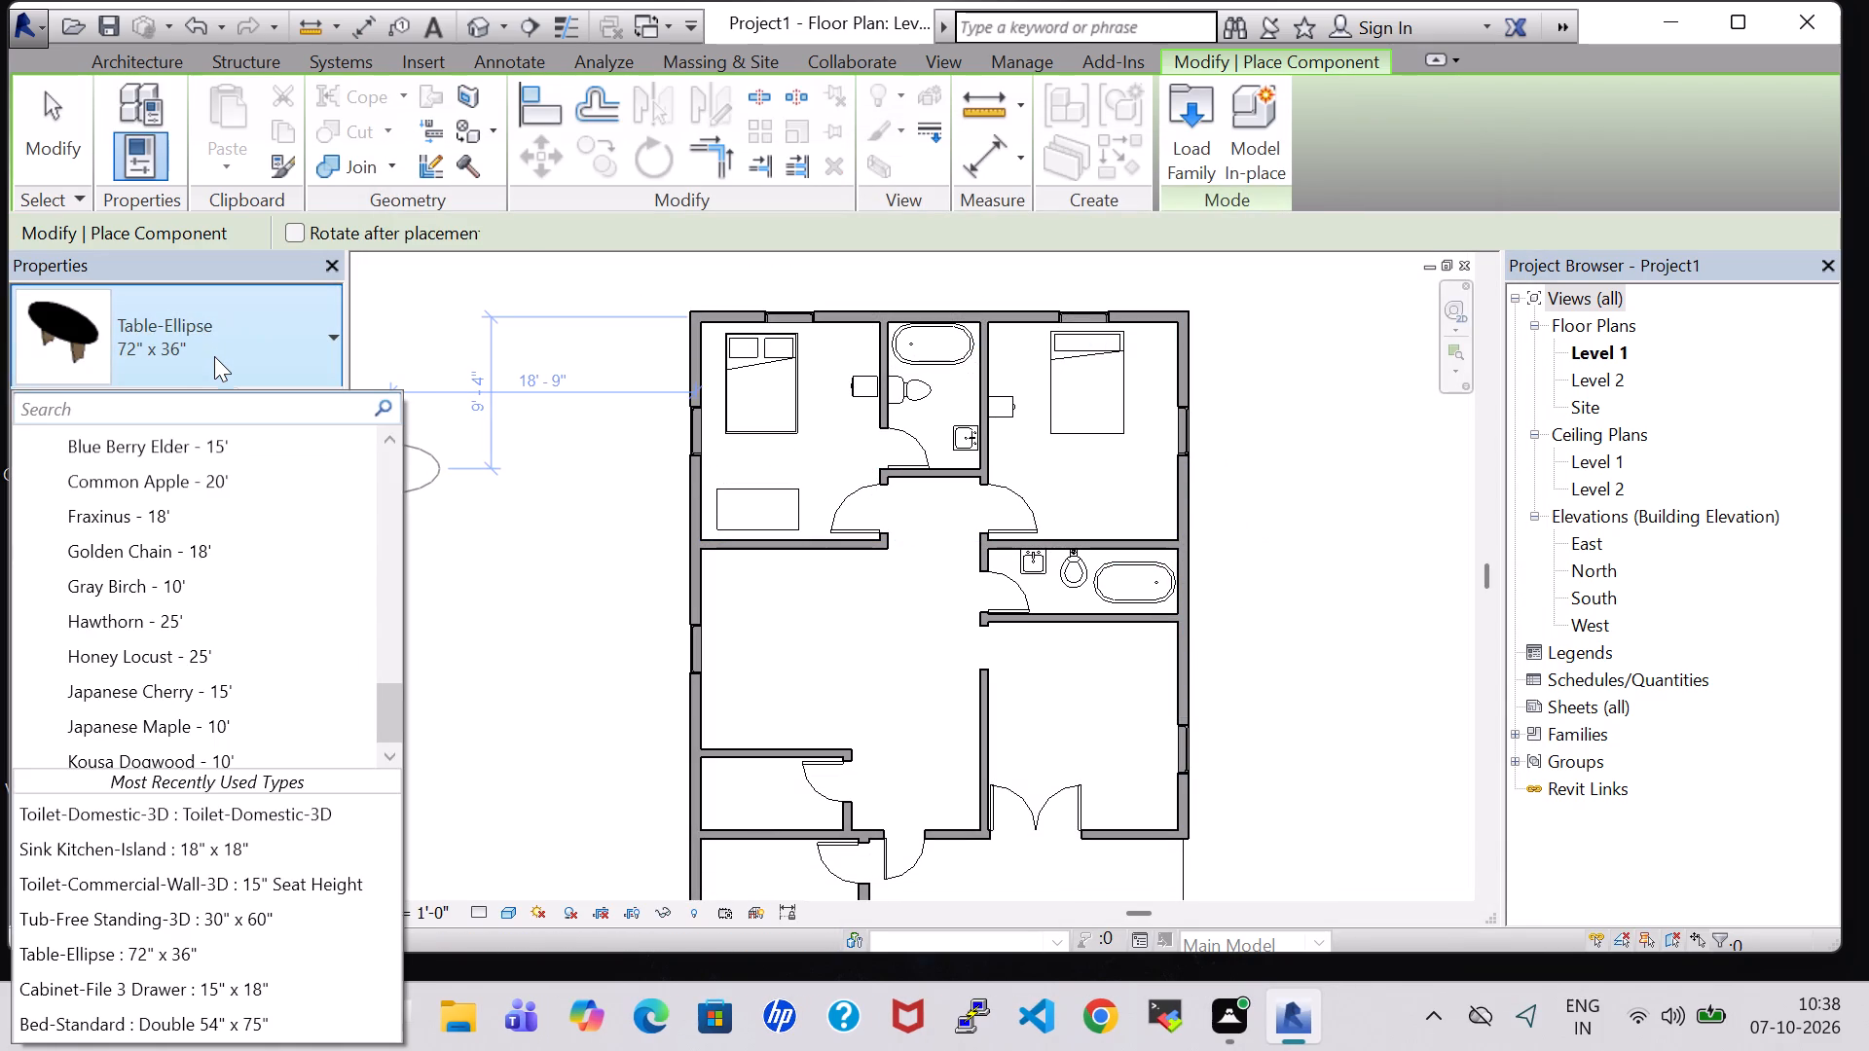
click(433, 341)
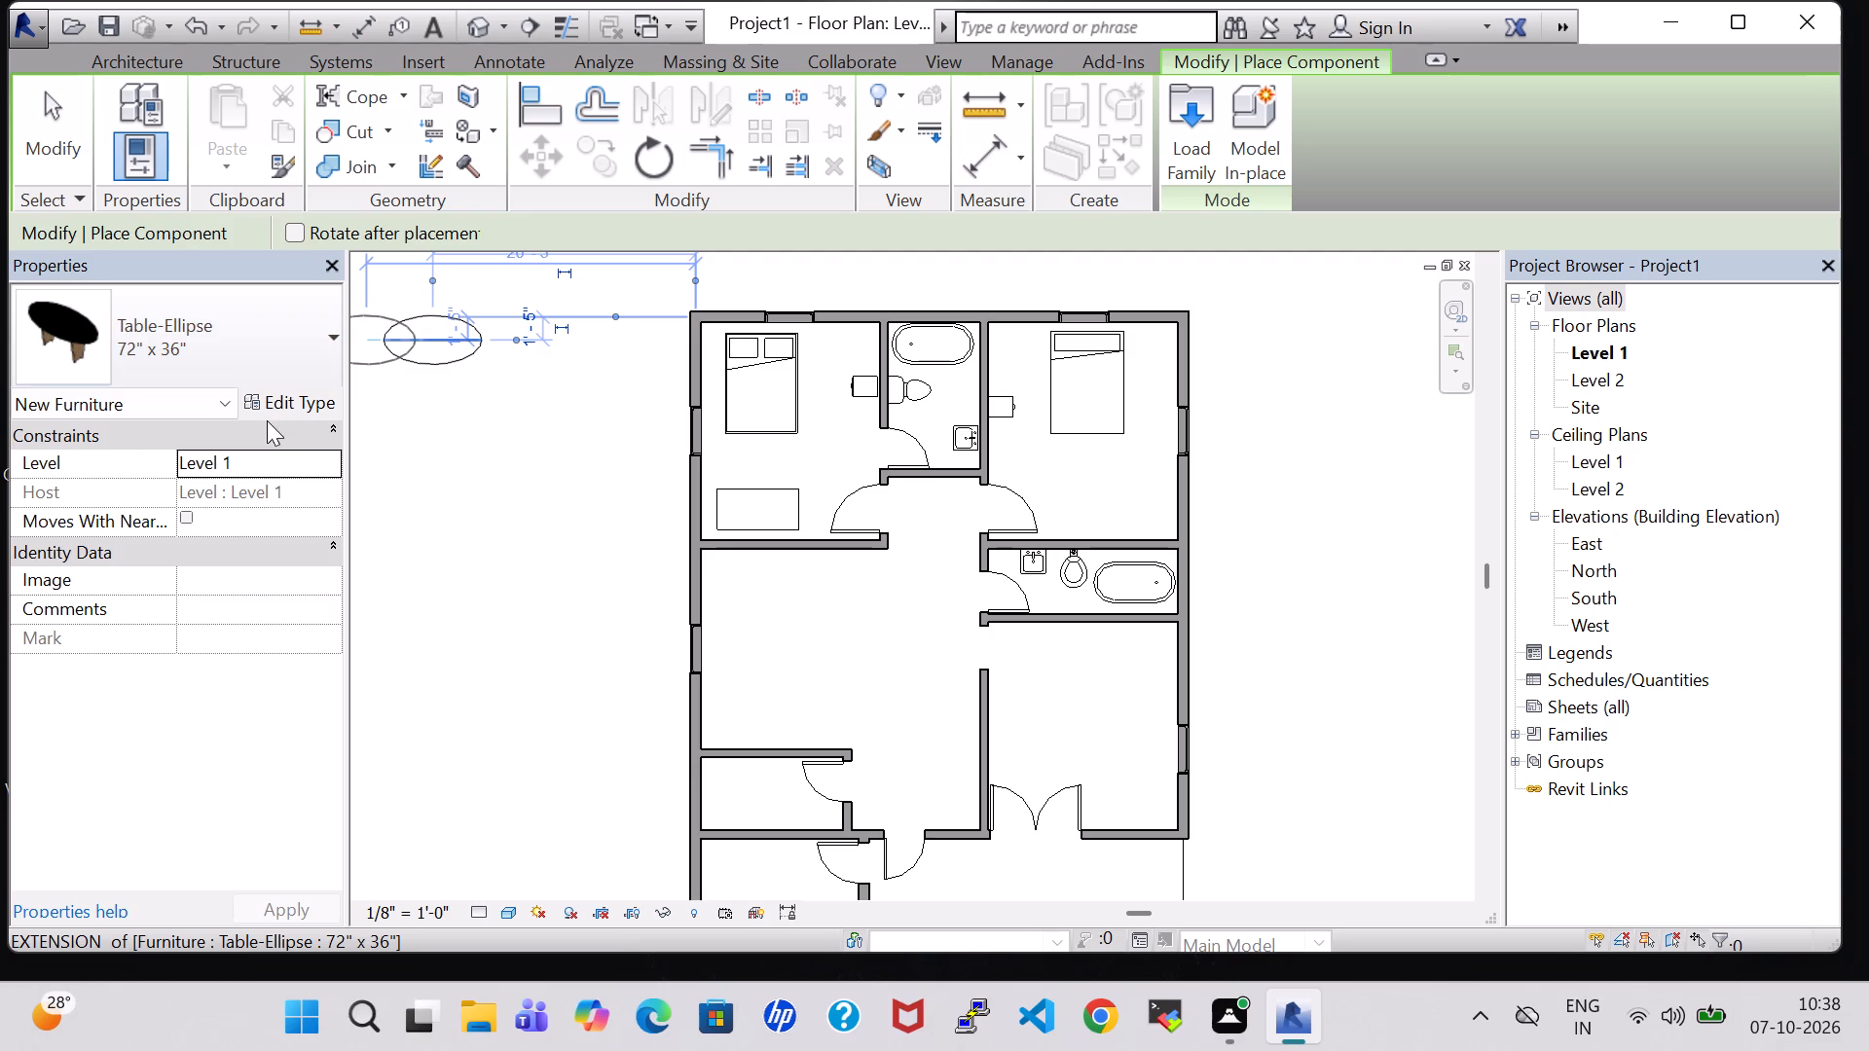
Switch the Table-Ellipse type to 60" x 48" and place it in the northeast bedroom's southeast corner, about 3'-5" from the east wall.
click(270, 407)
click(1458, 257)
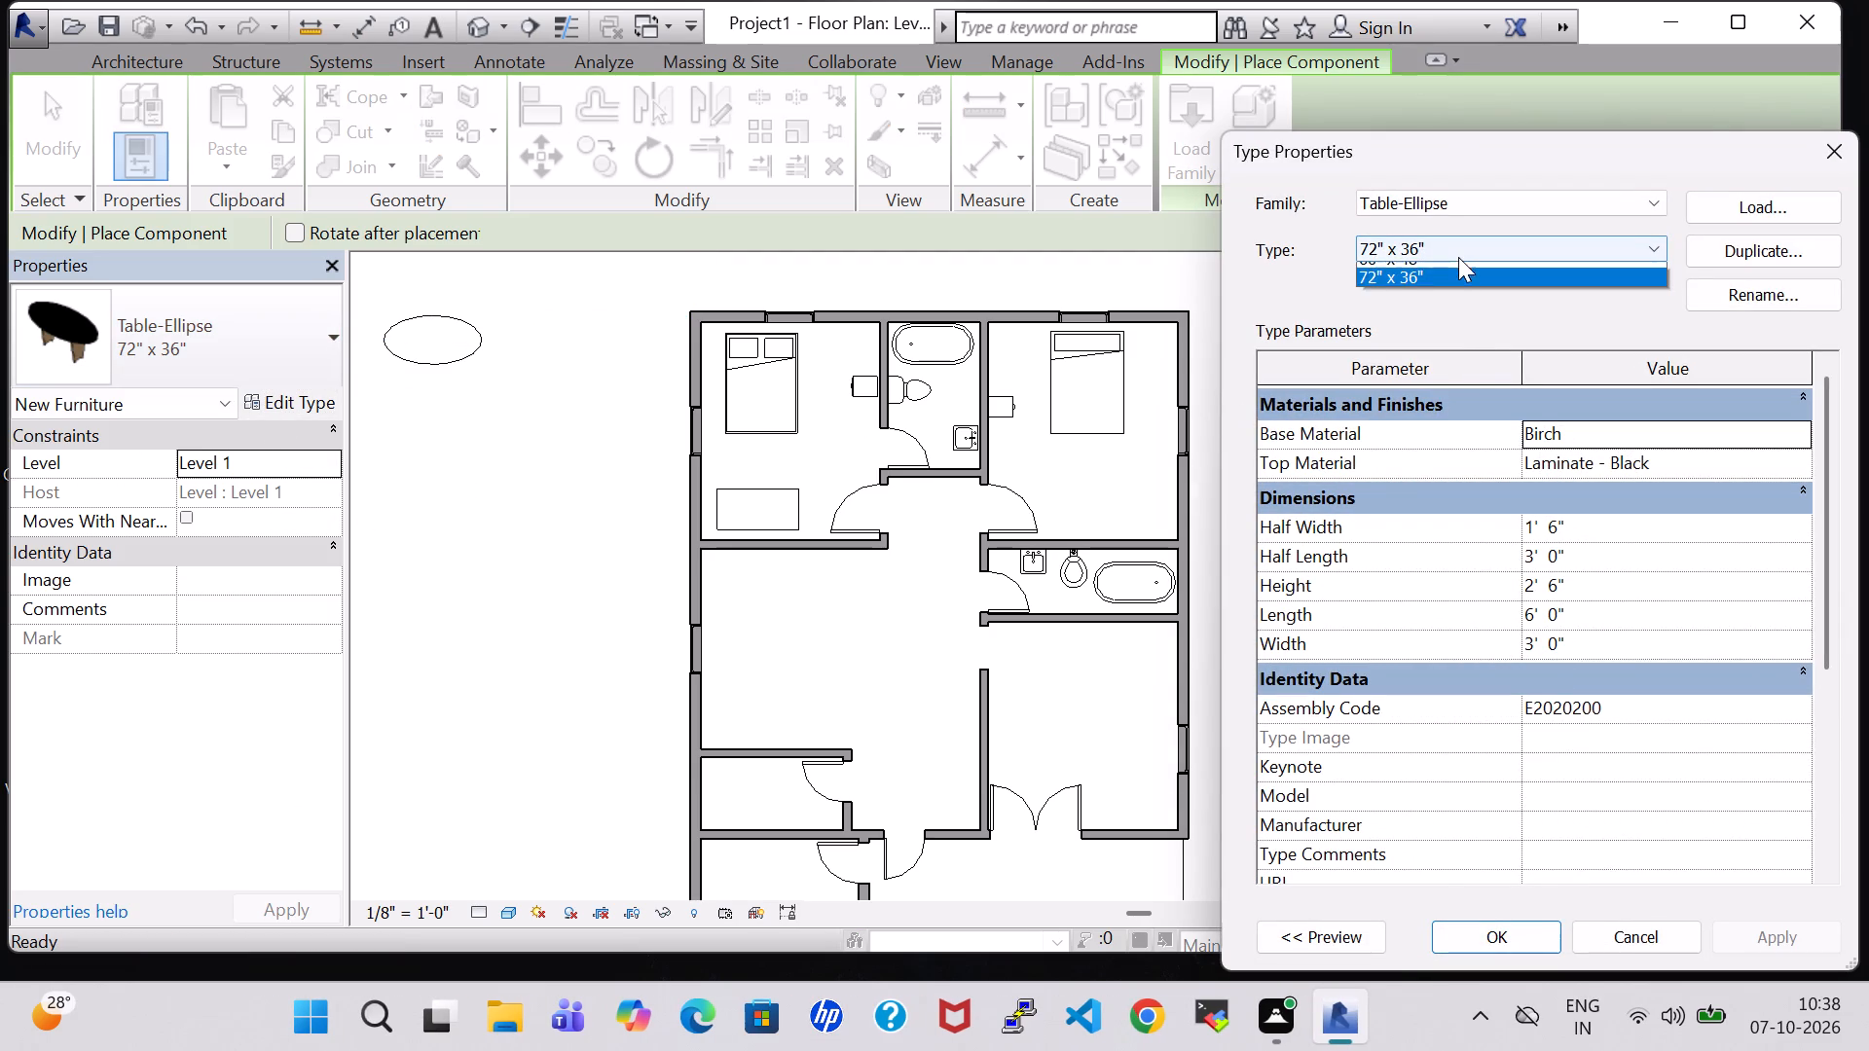
click(1454, 272)
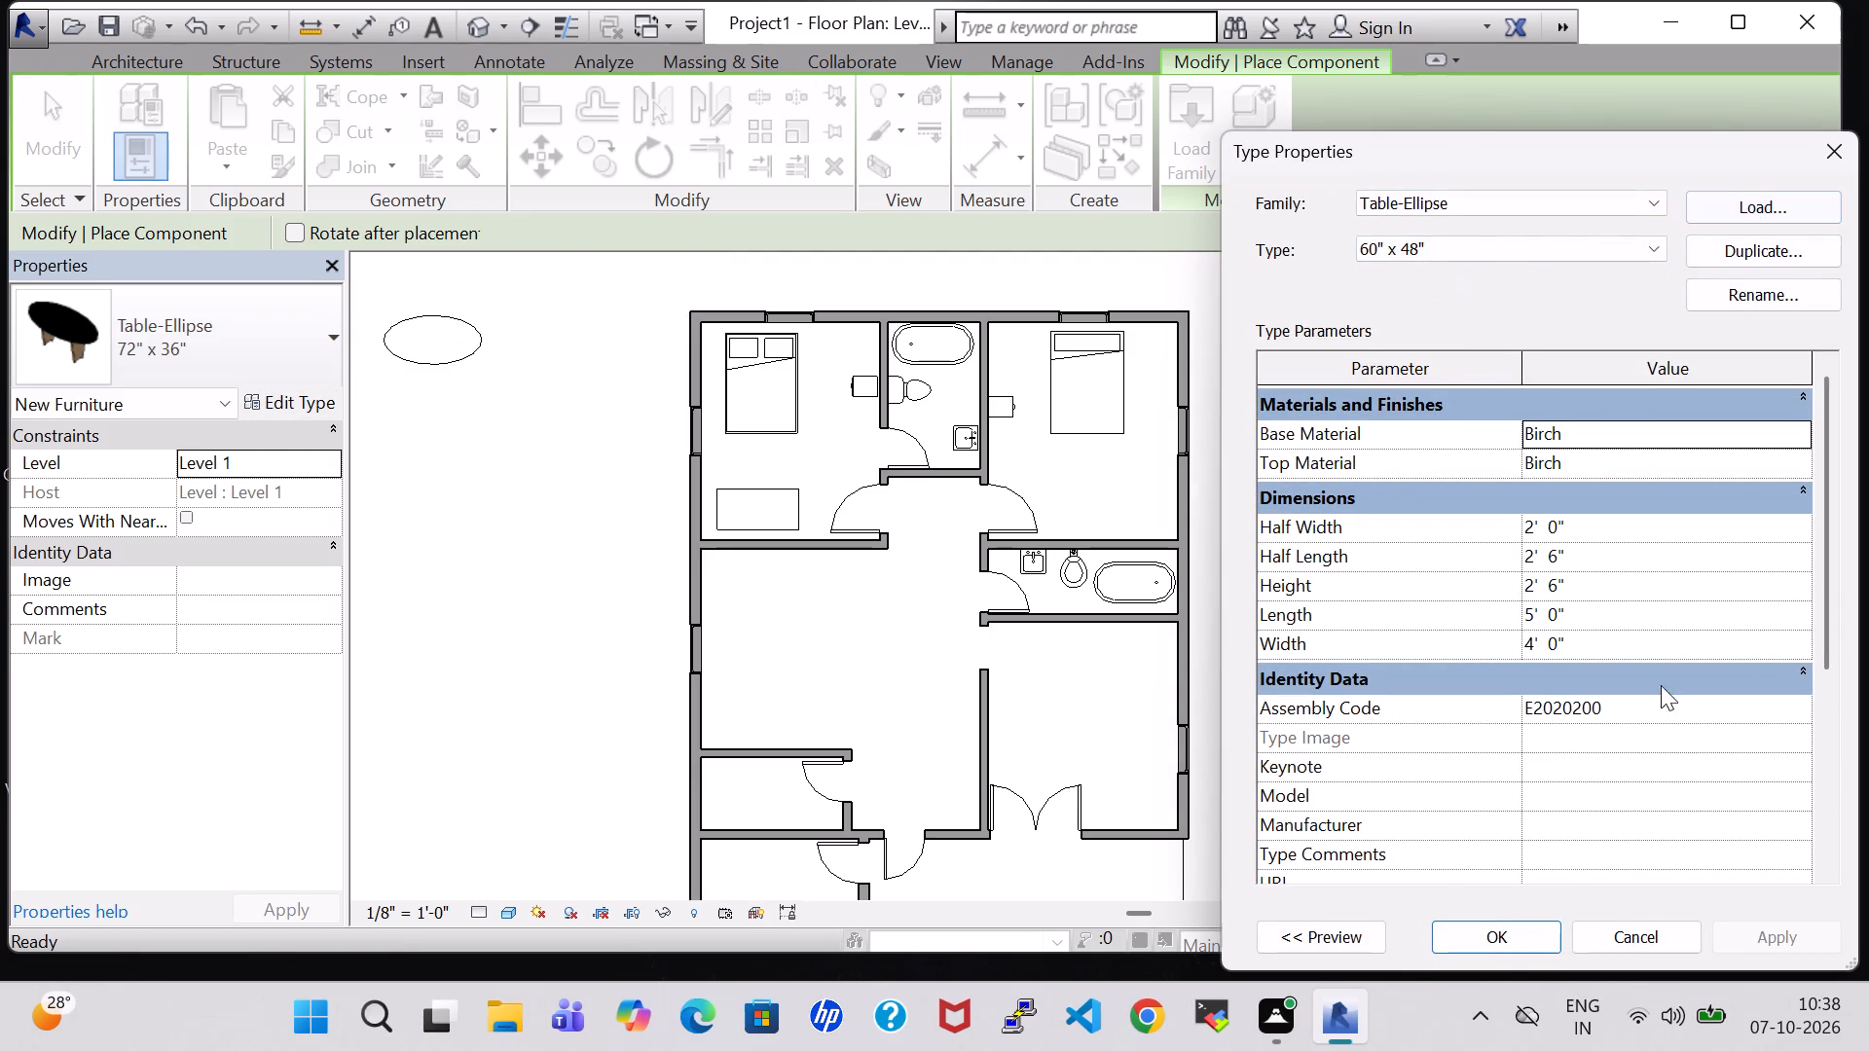
click(1494, 924)
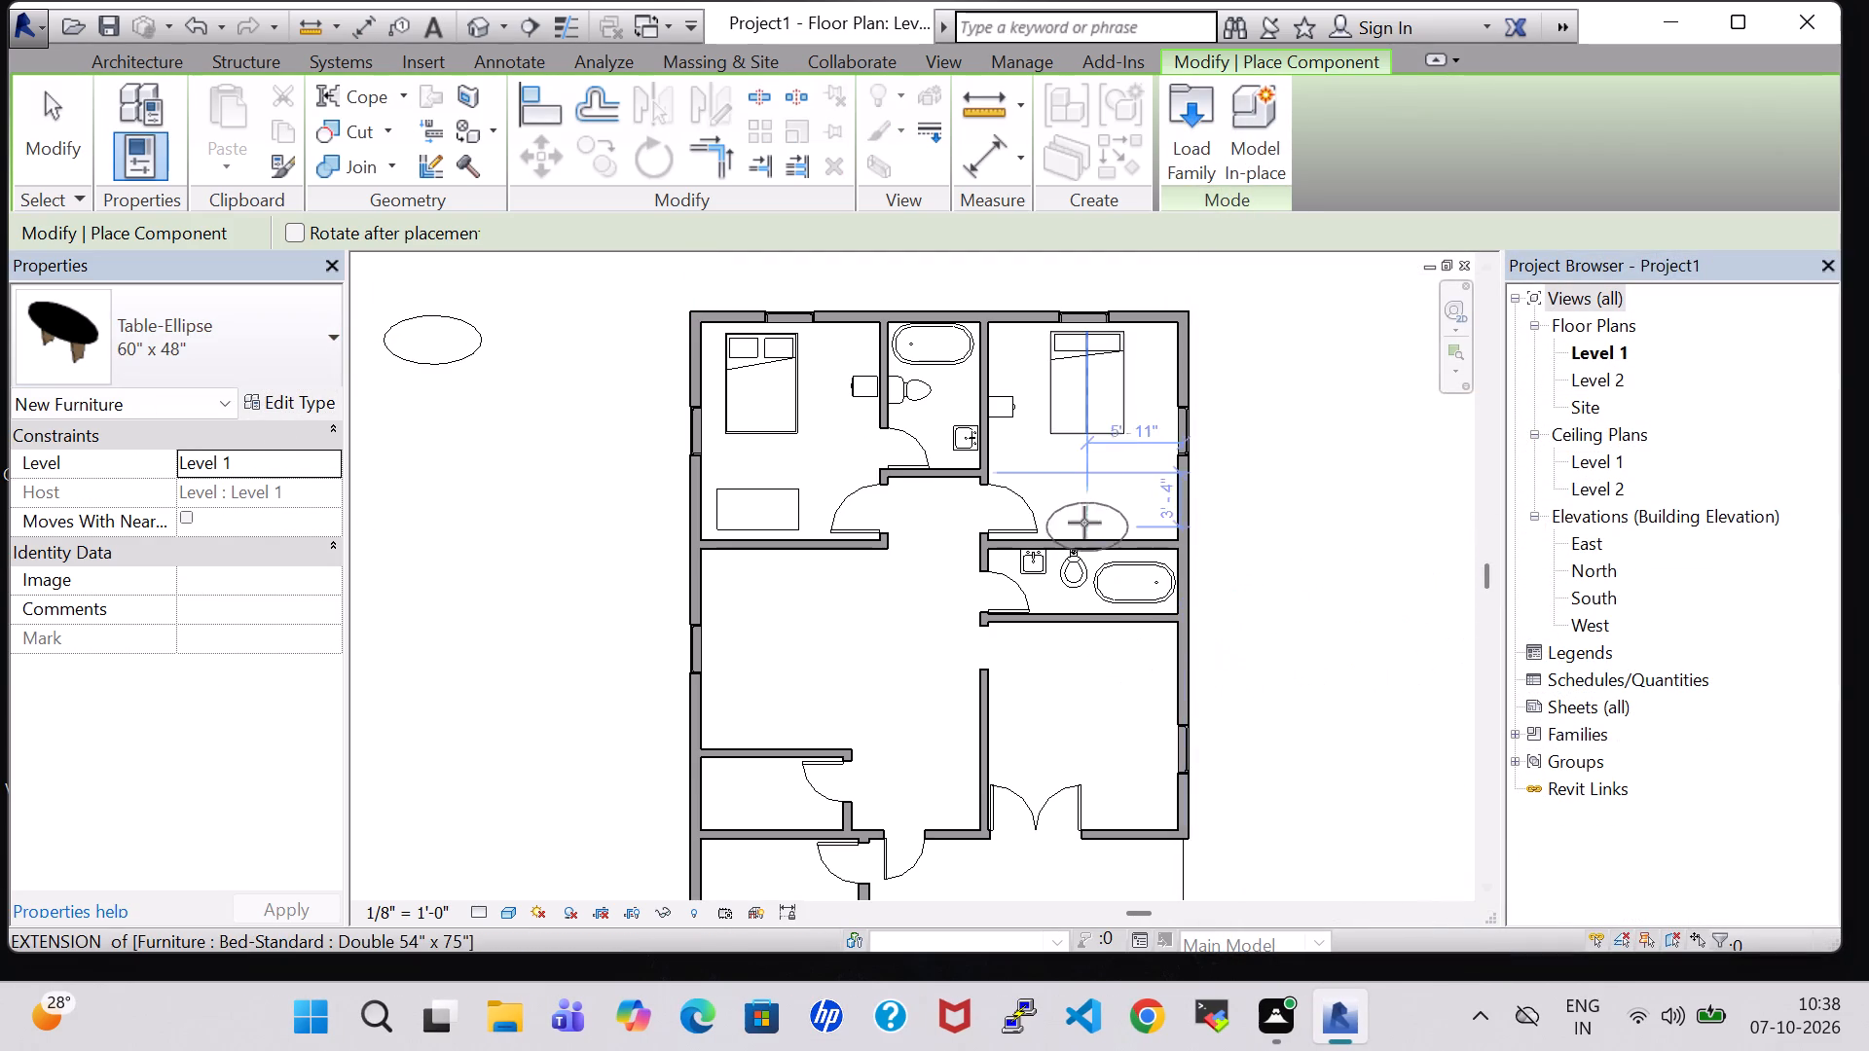
click(1128, 506)
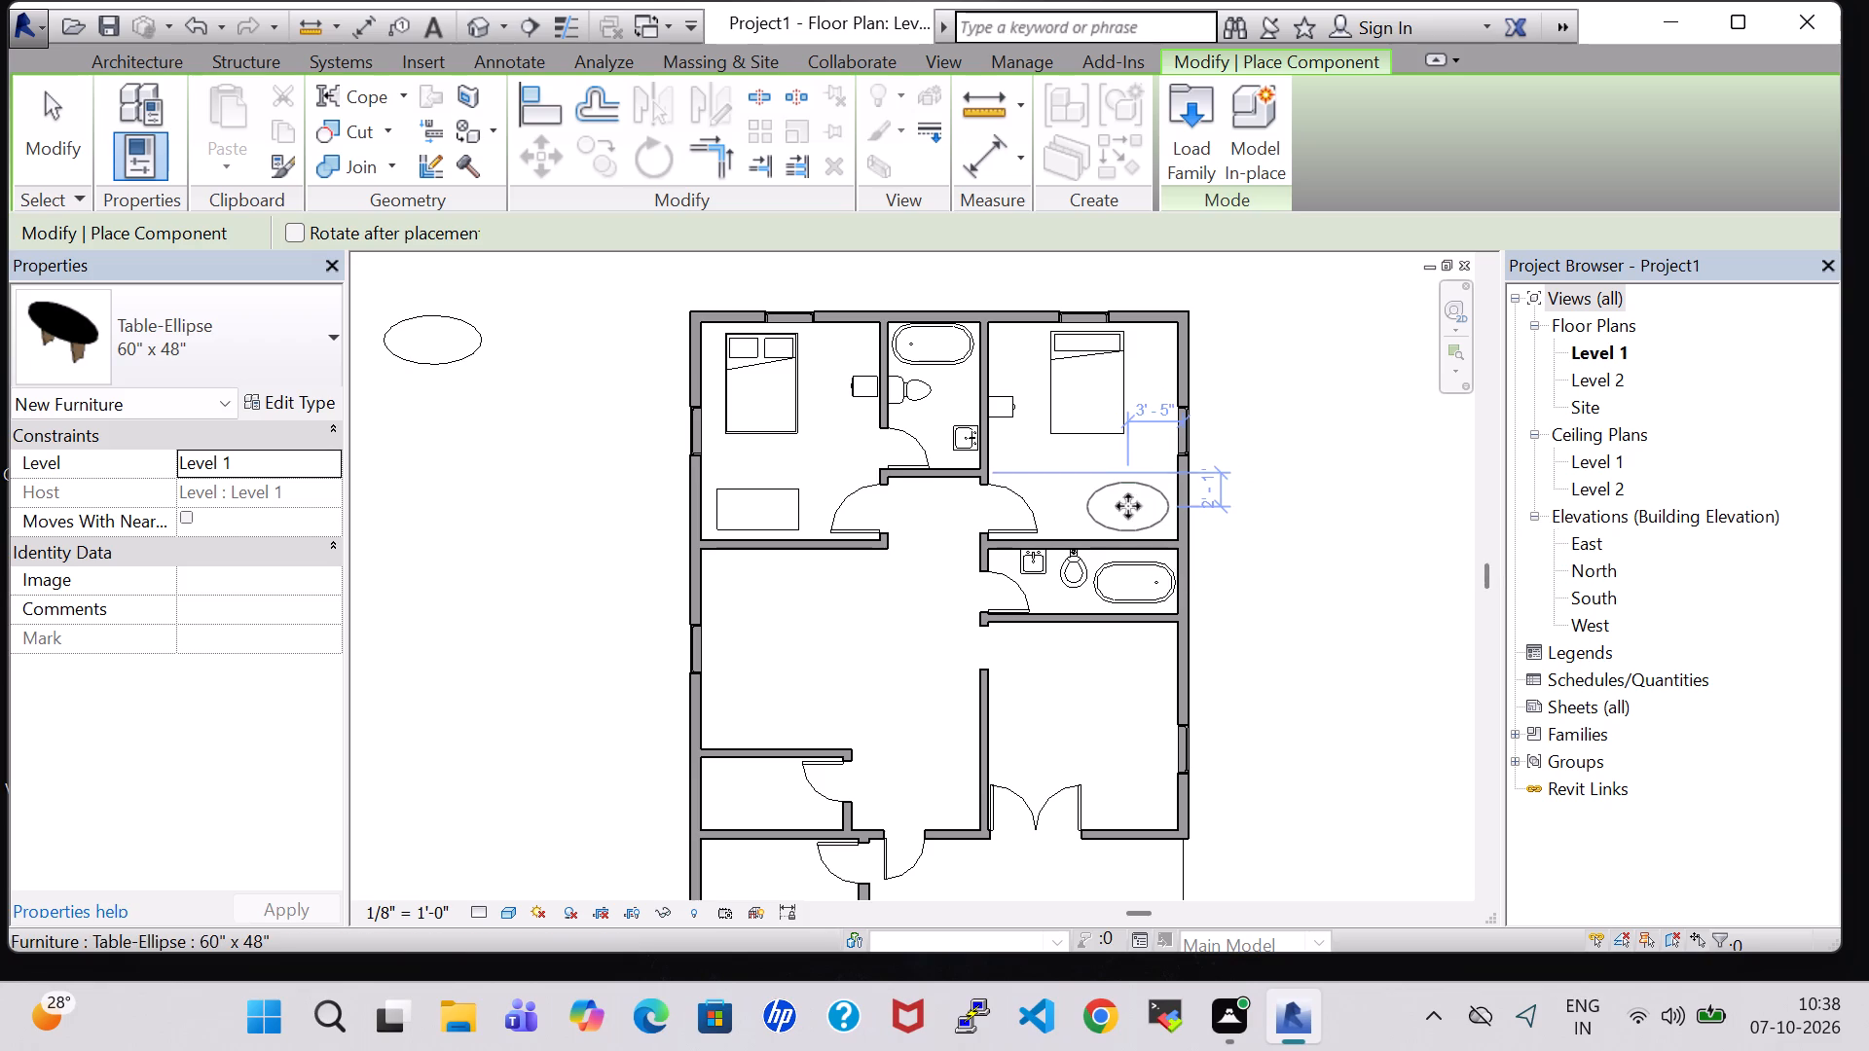
key(Escape)
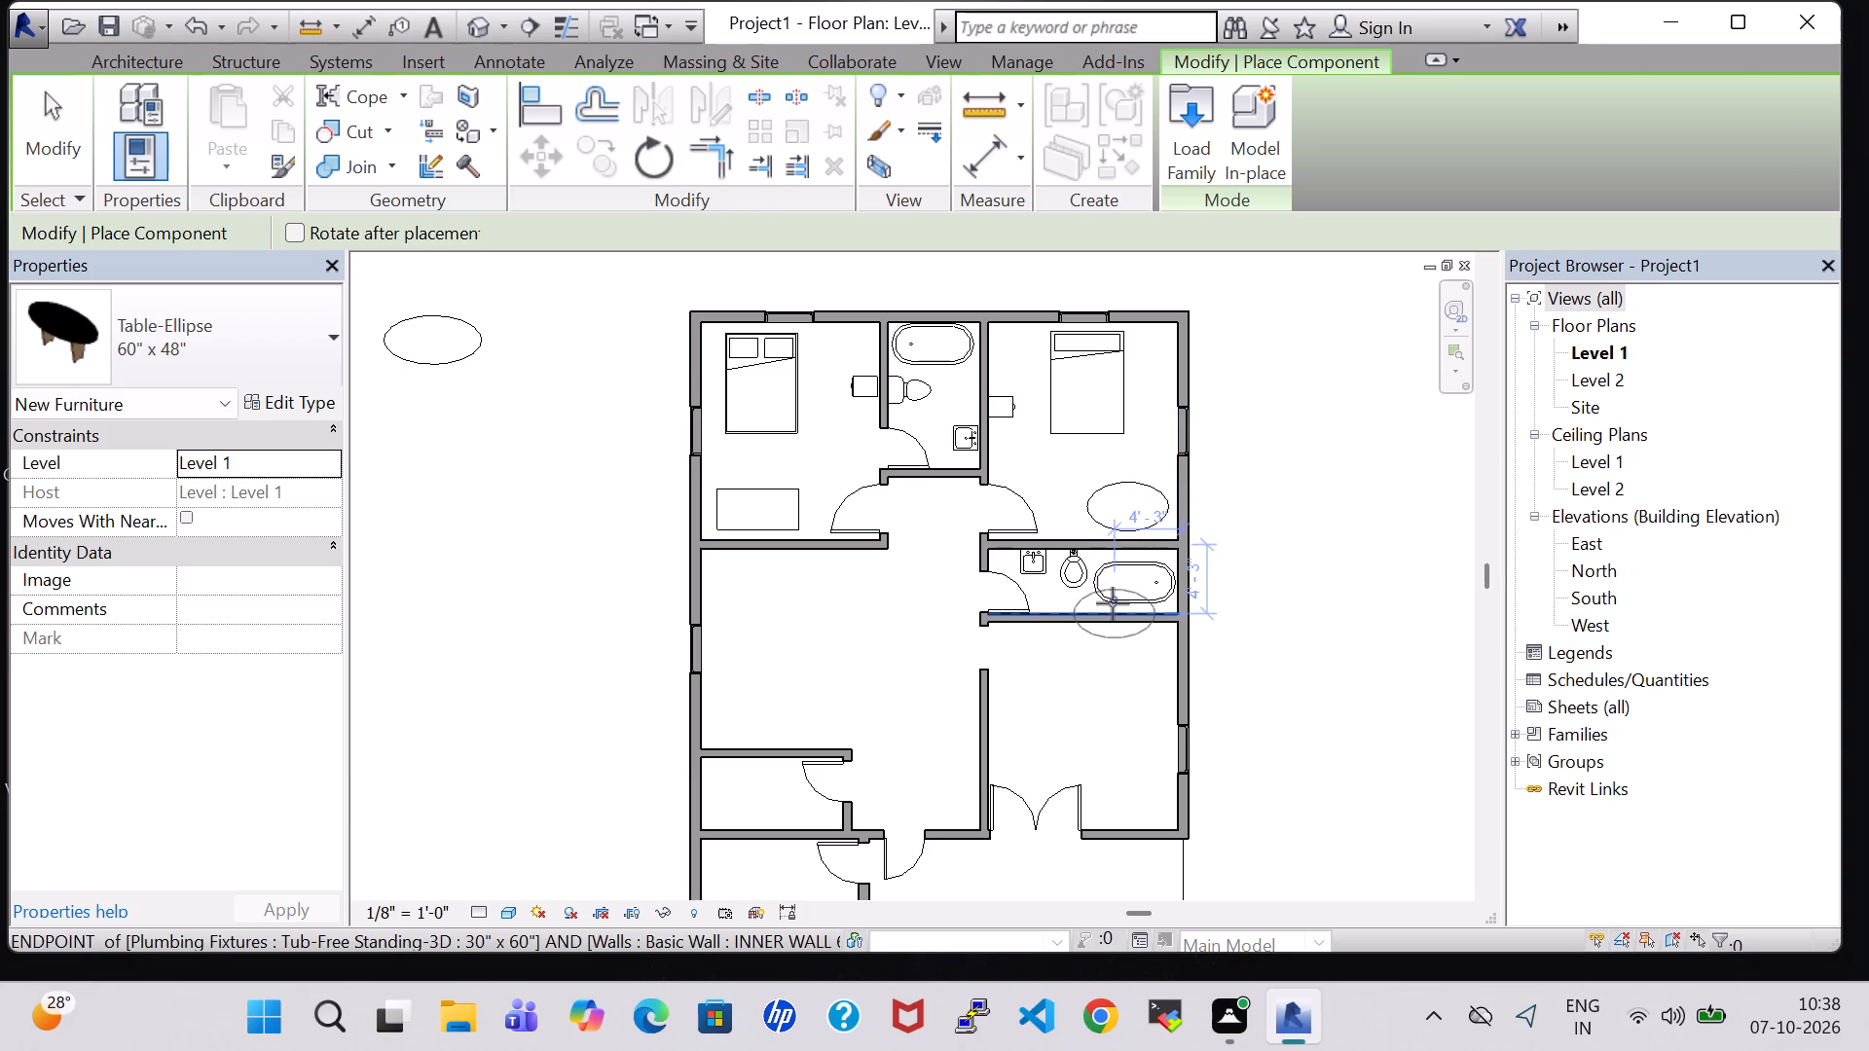
key(Escape)
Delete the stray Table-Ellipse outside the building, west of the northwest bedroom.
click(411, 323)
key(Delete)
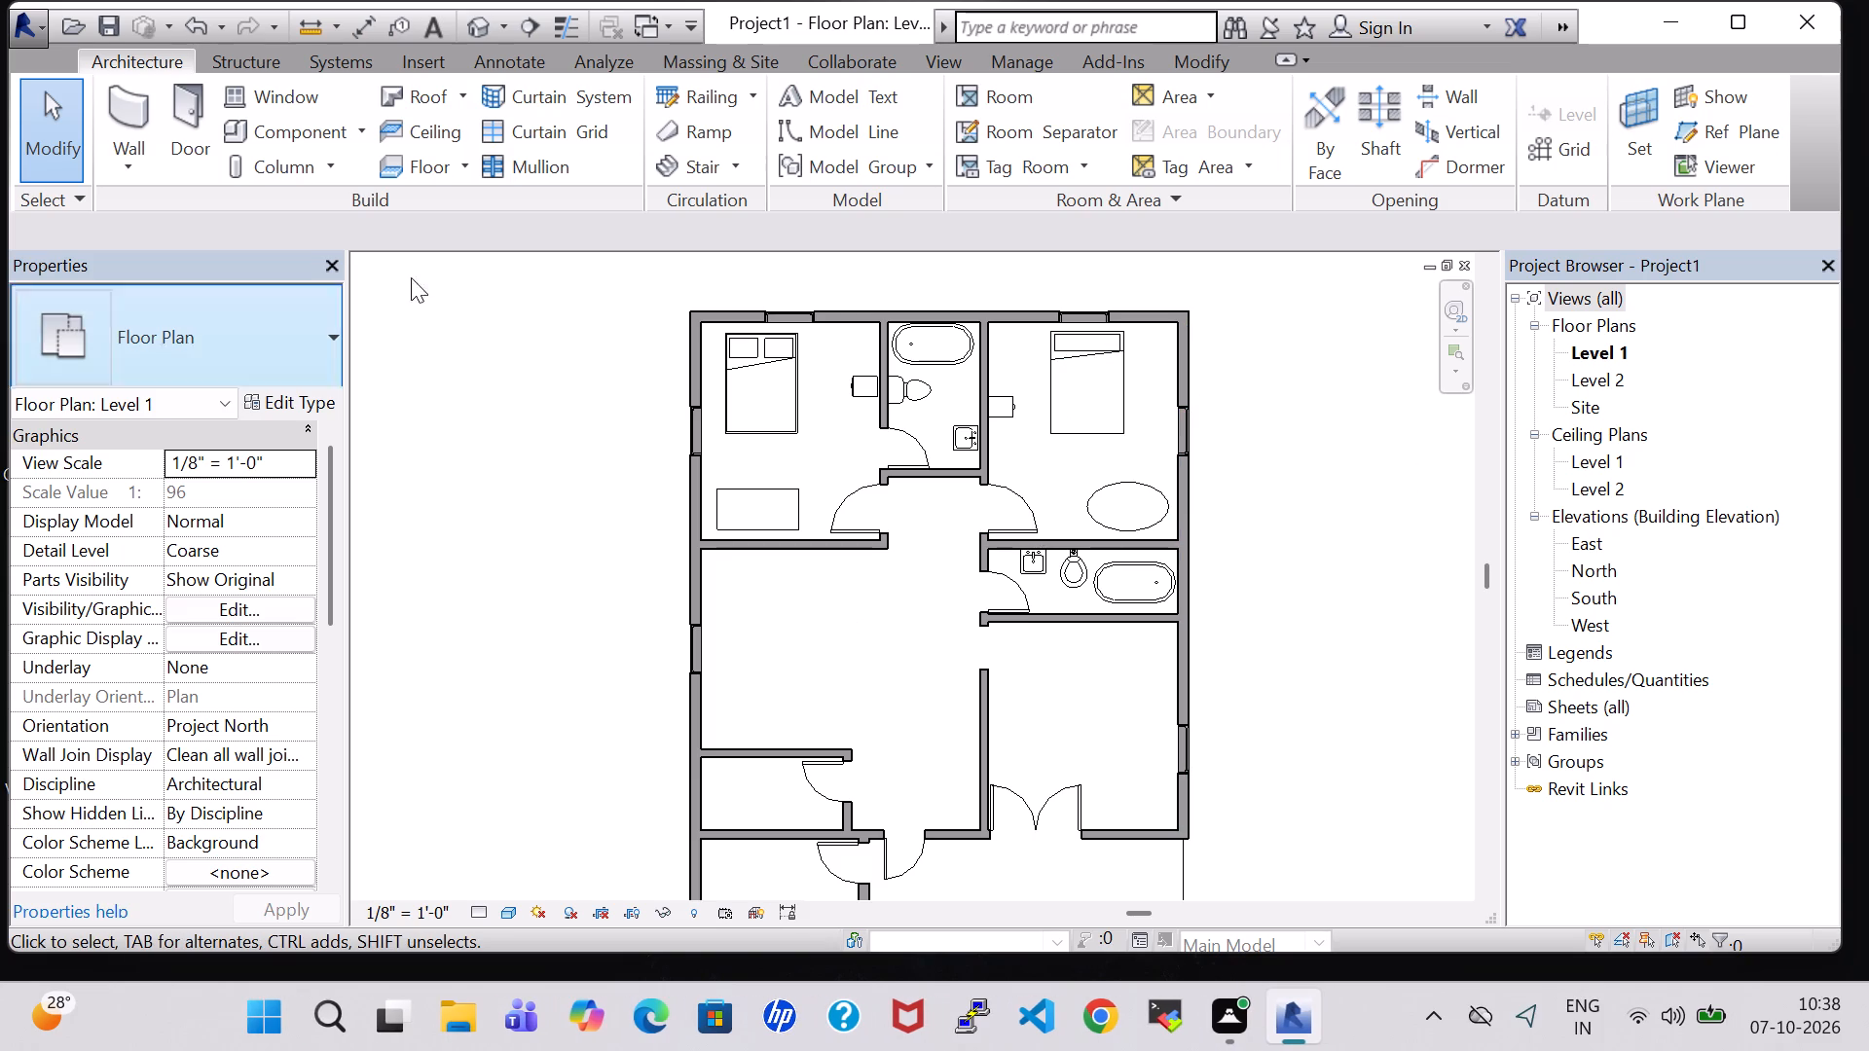
Load the Table-Dining Round w Chairs family from the furniture library's Tables folder.
click(279, 141)
click(1188, 125)
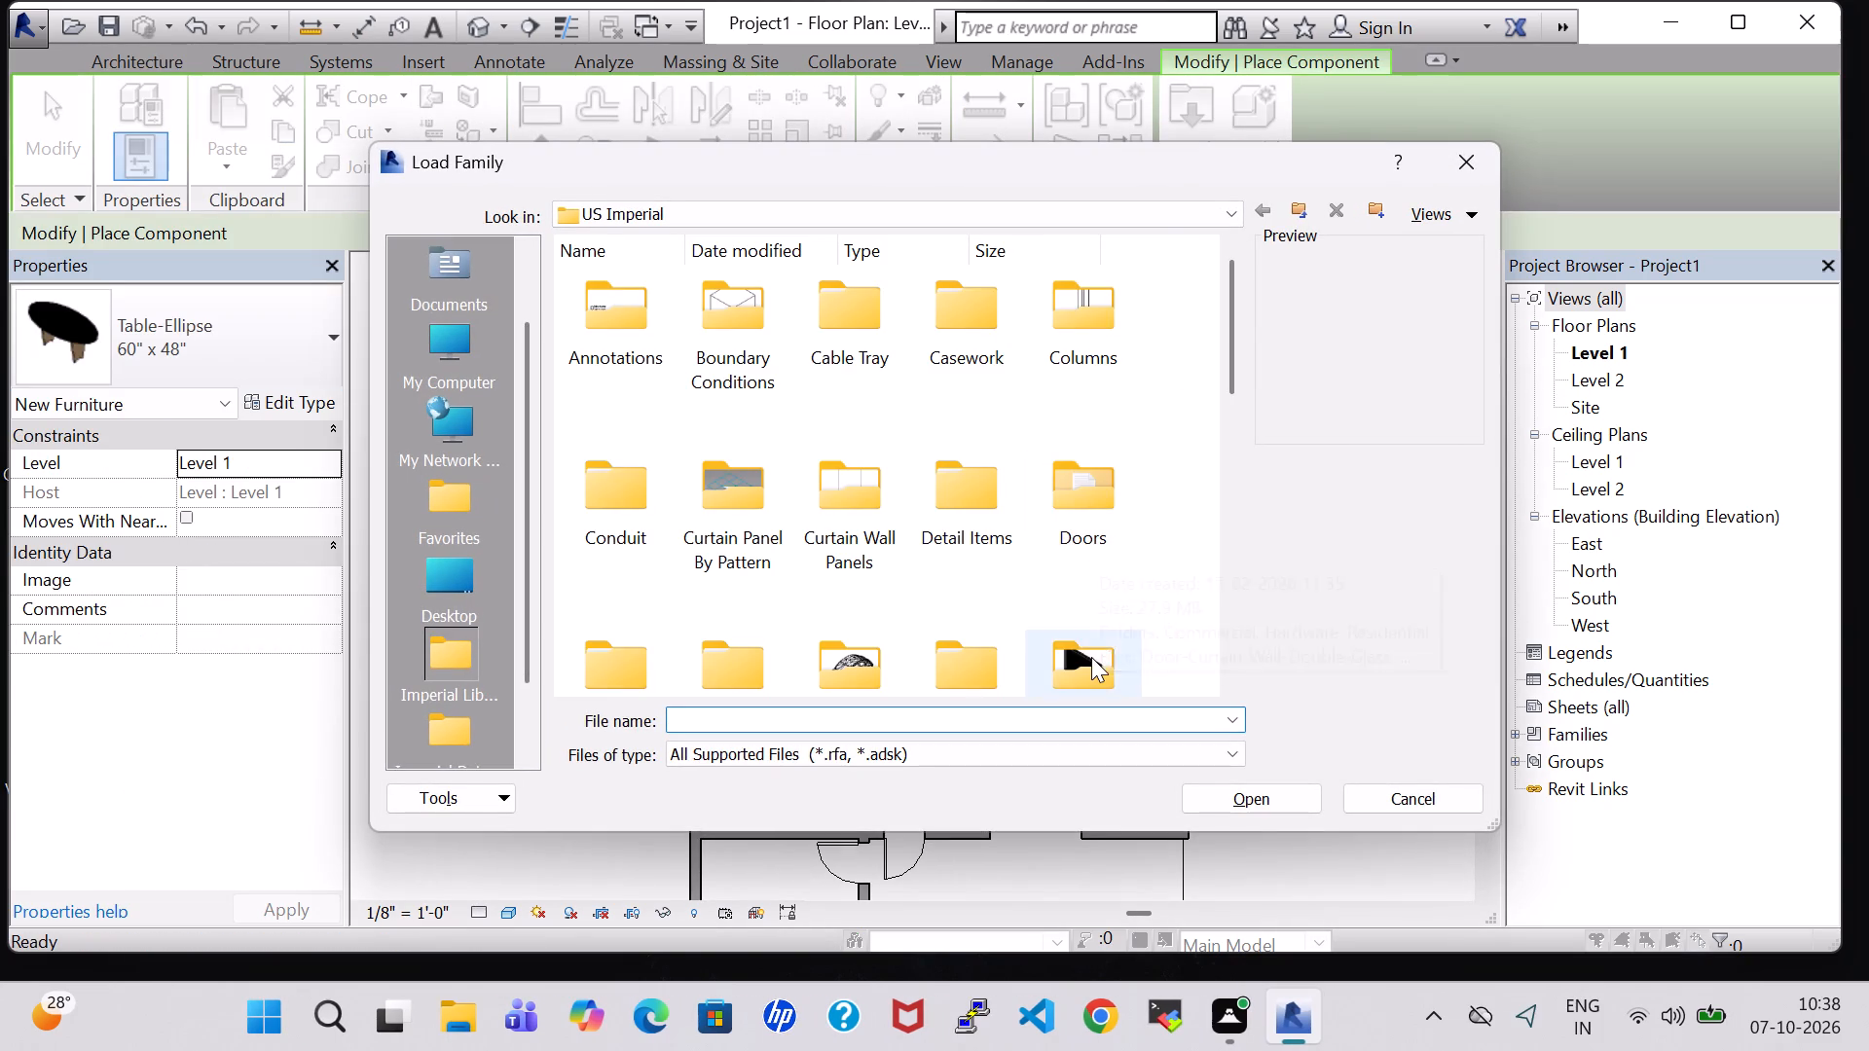
double_click(1091, 657)
double_click(963, 325)
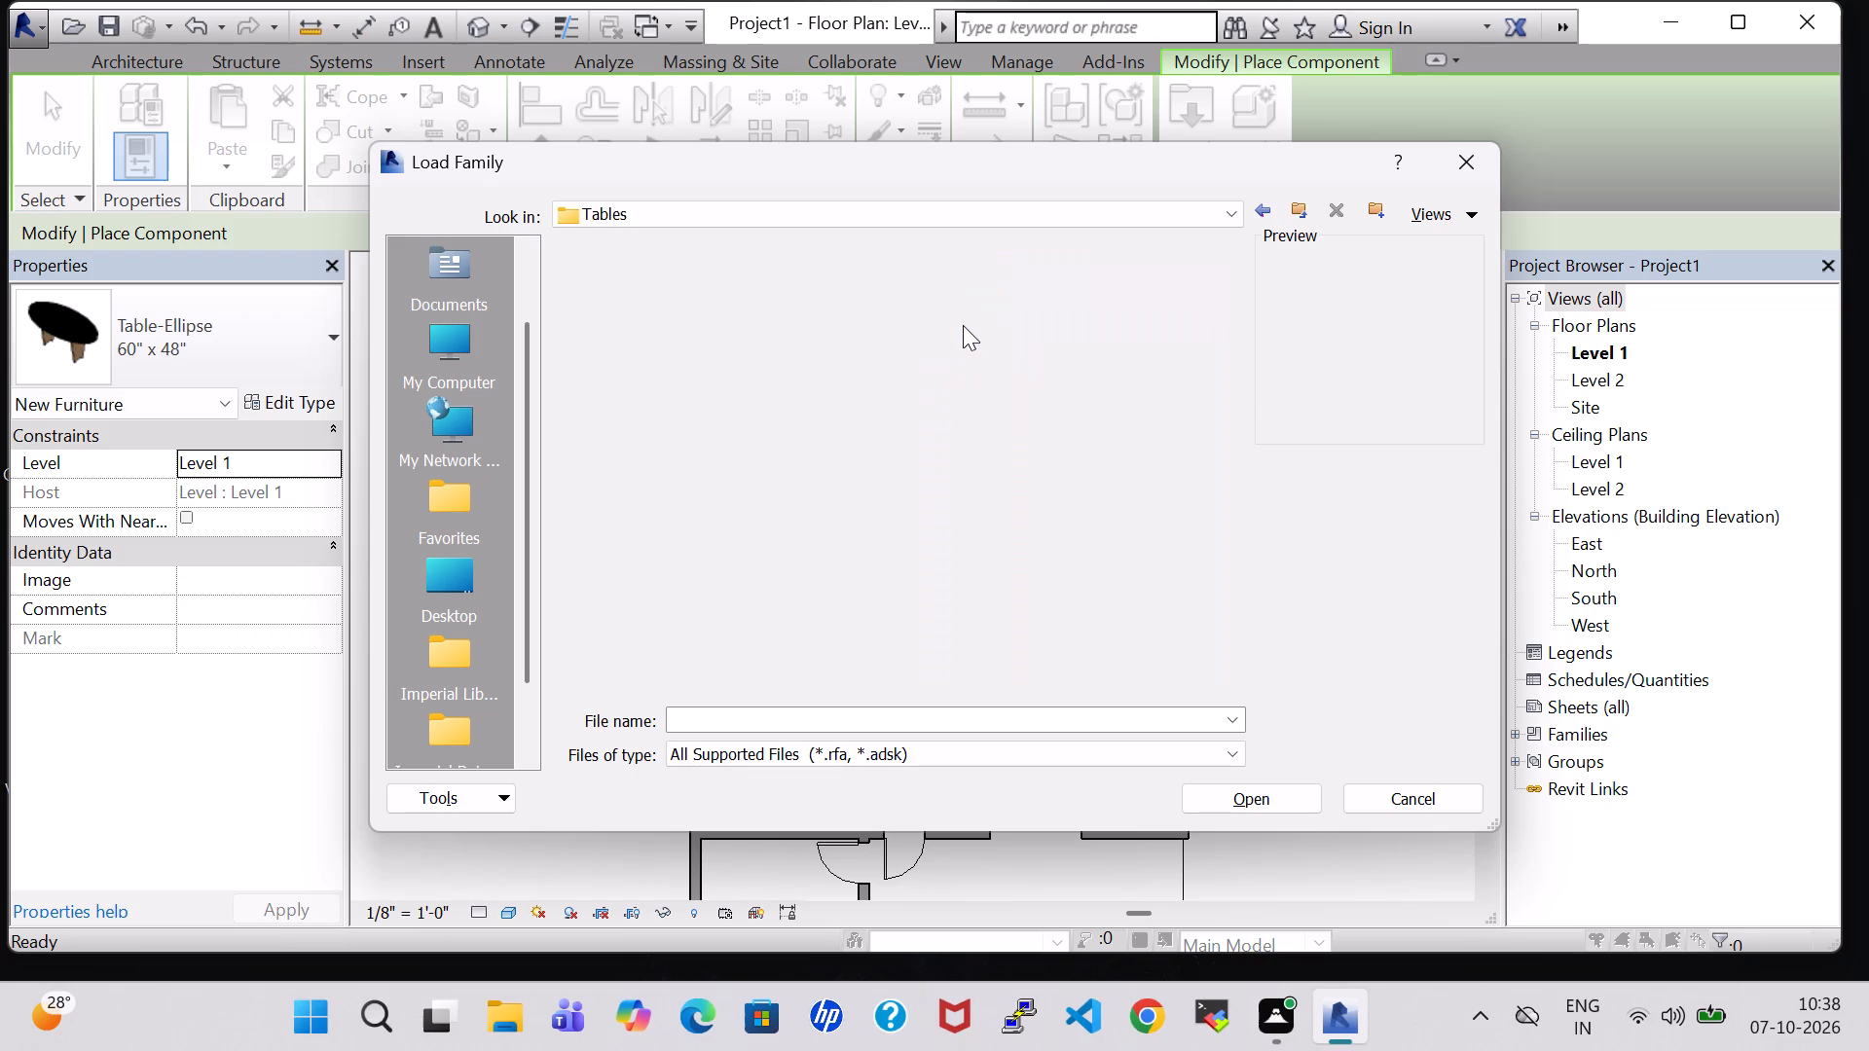
click(932, 331)
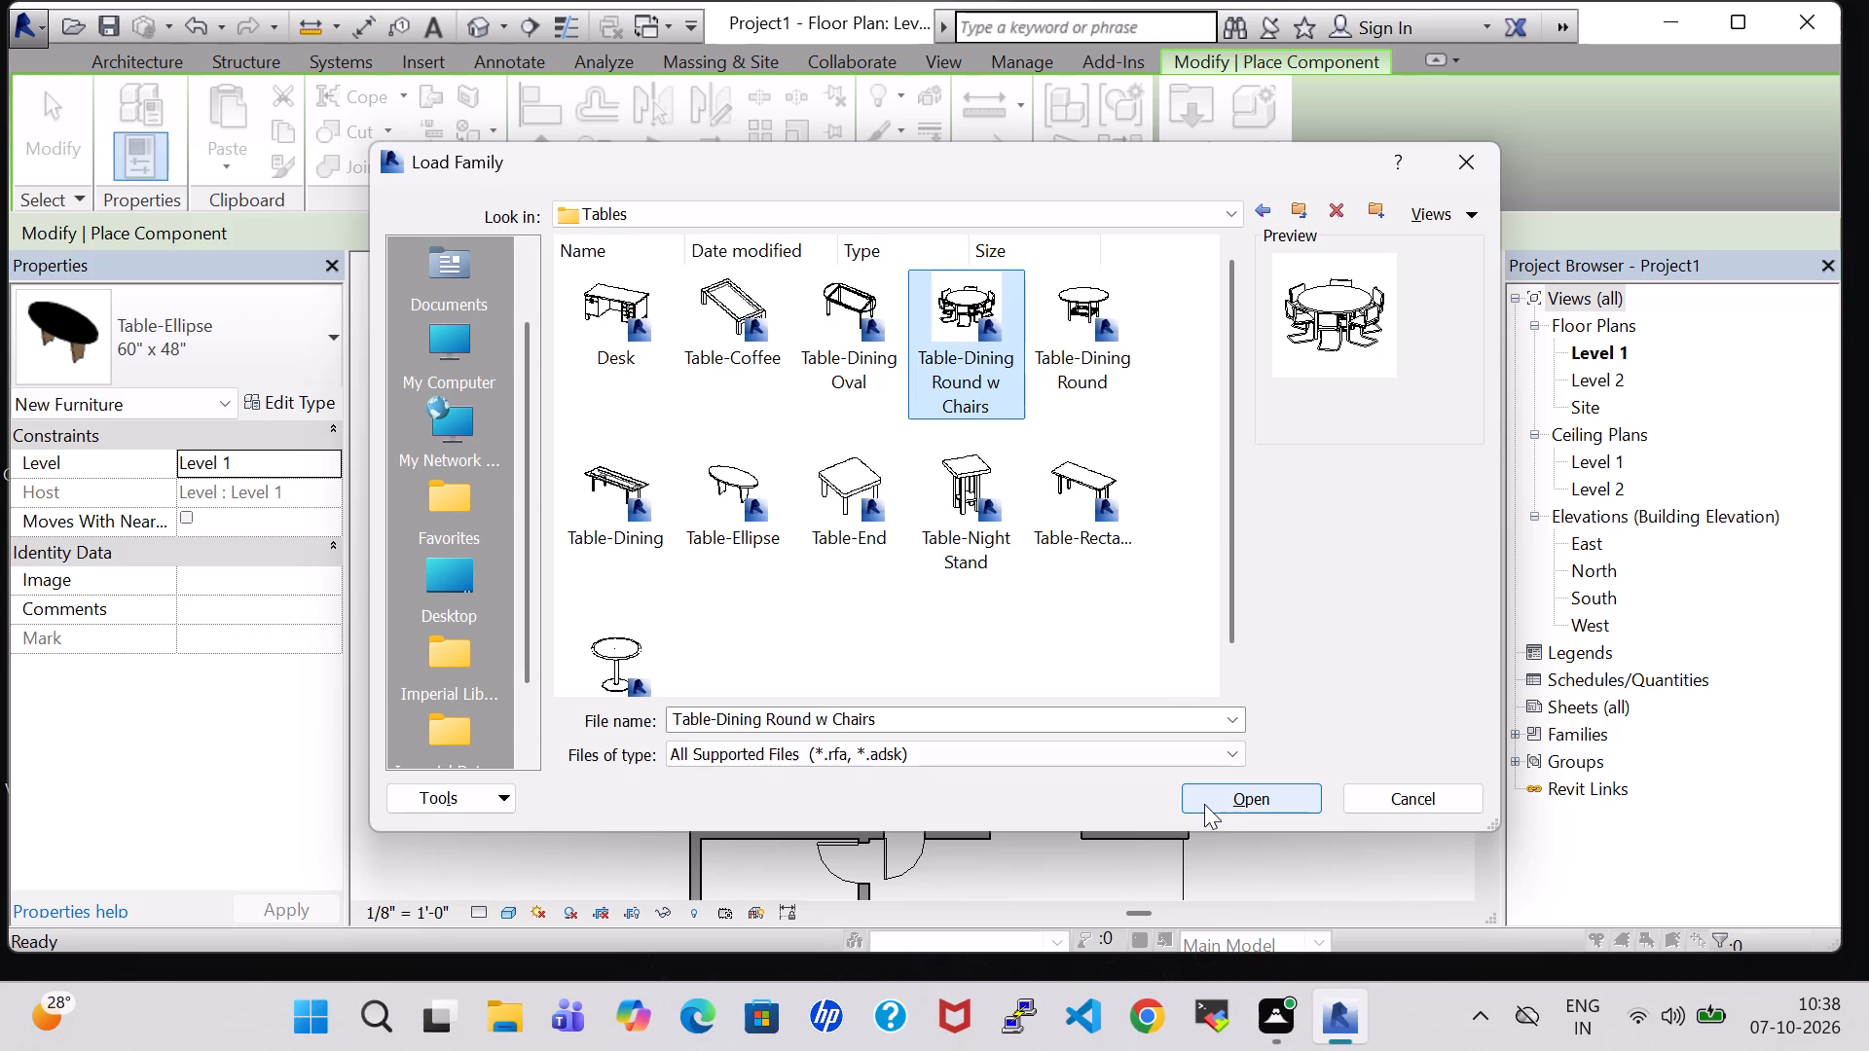
click(1204, 804)
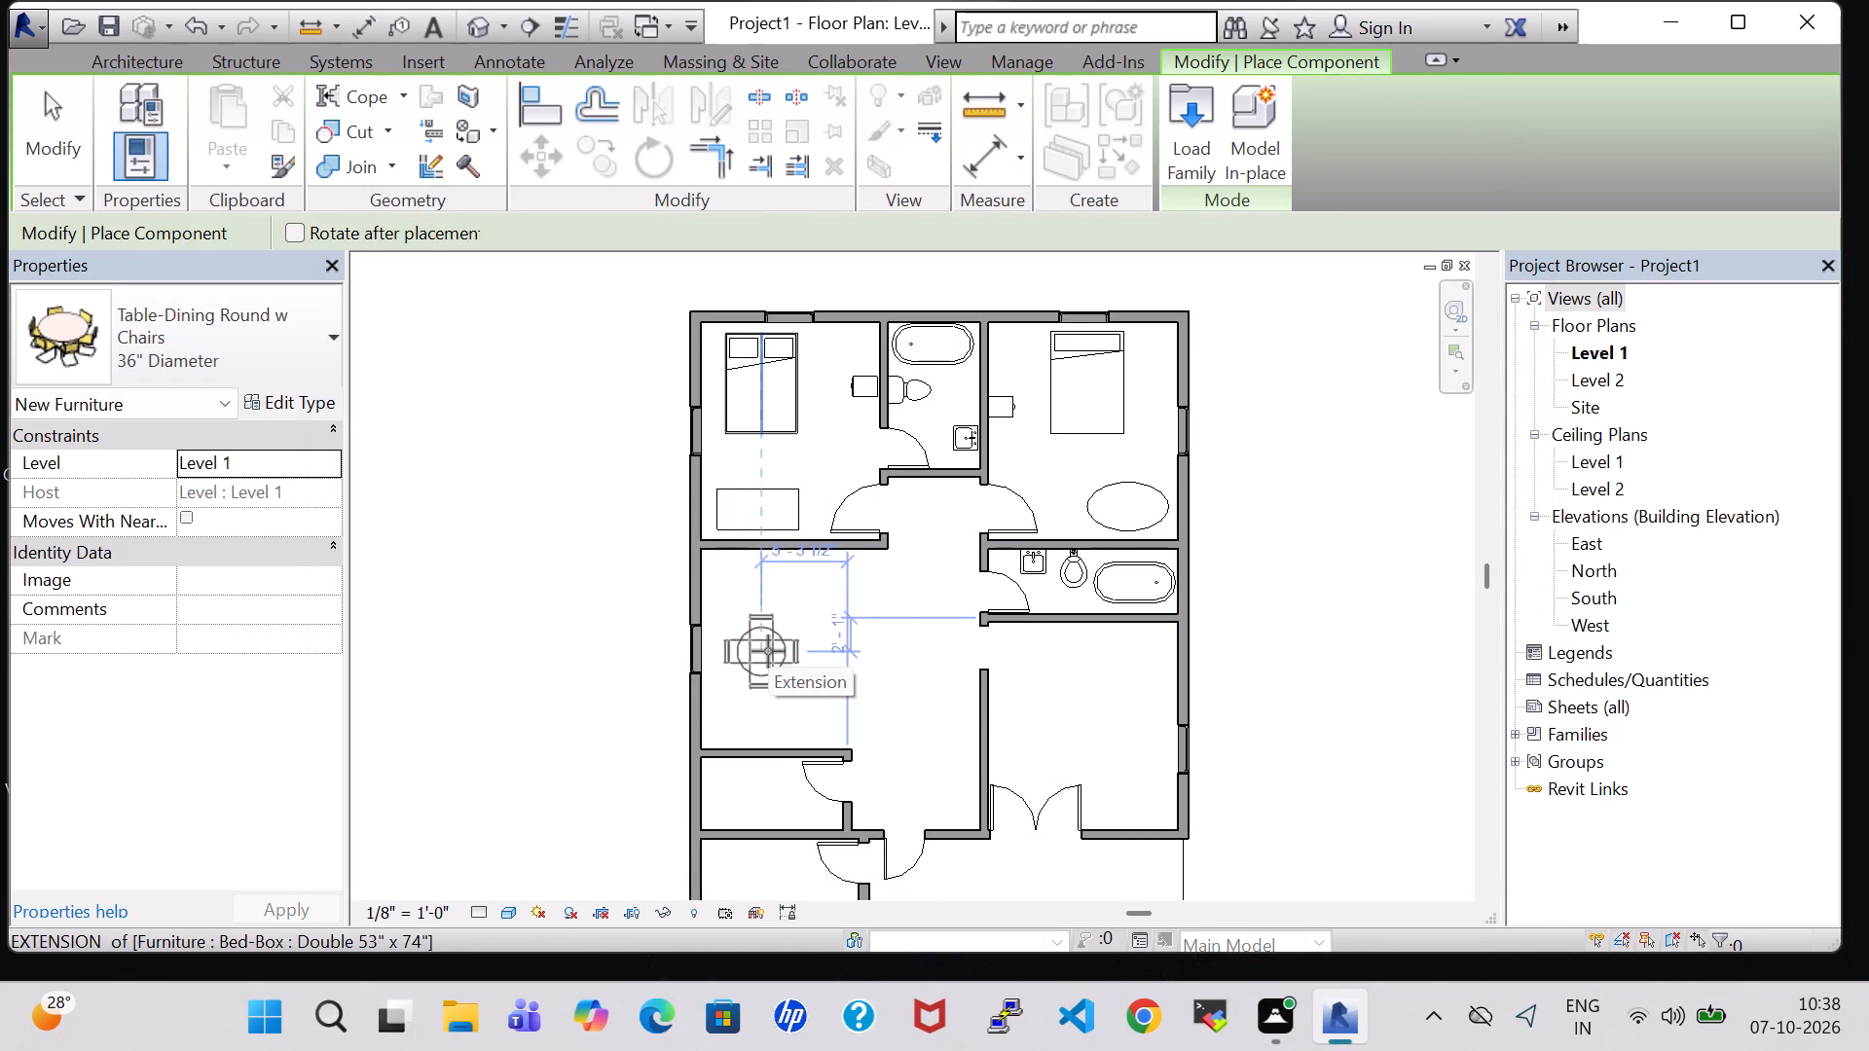
Switch the Table-Dining Round w Chairs type to 60" Diameter and place one table in the dining area south of the northwest bedroom.
click(315, 396)
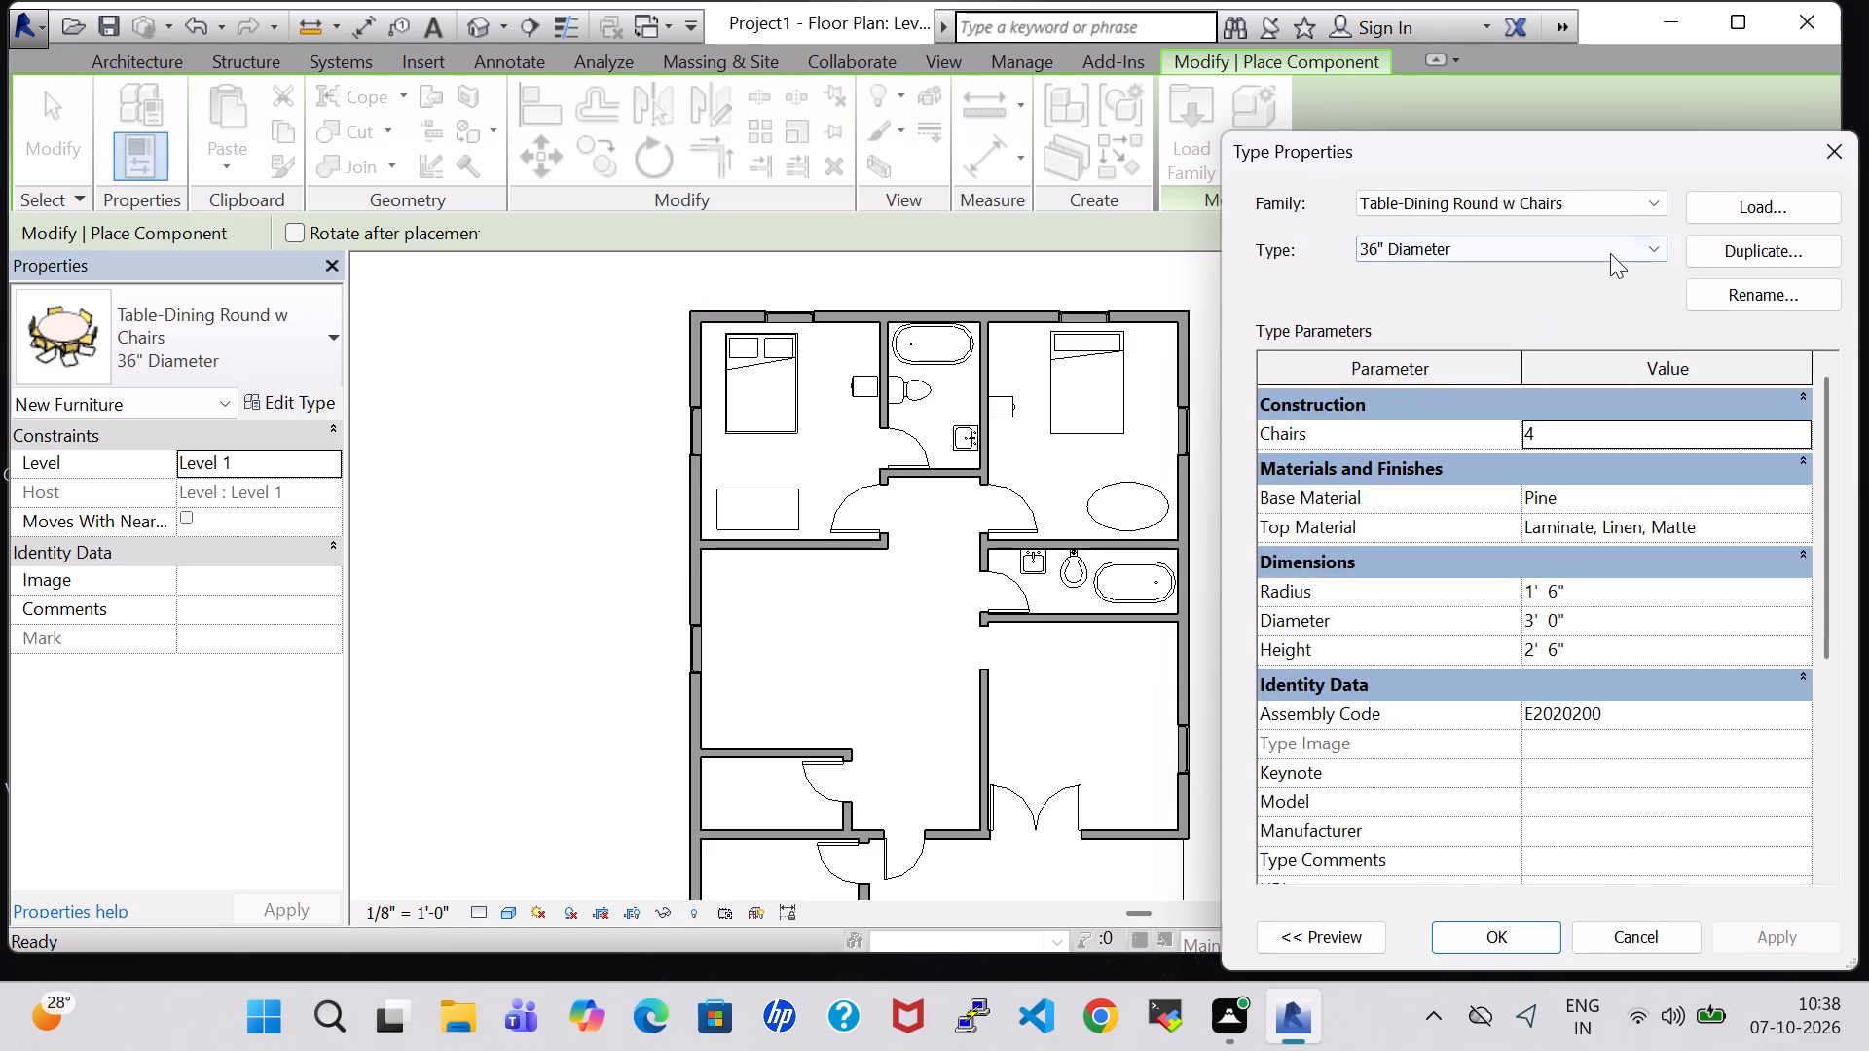
click(1610, 253)
click(1574, 292)
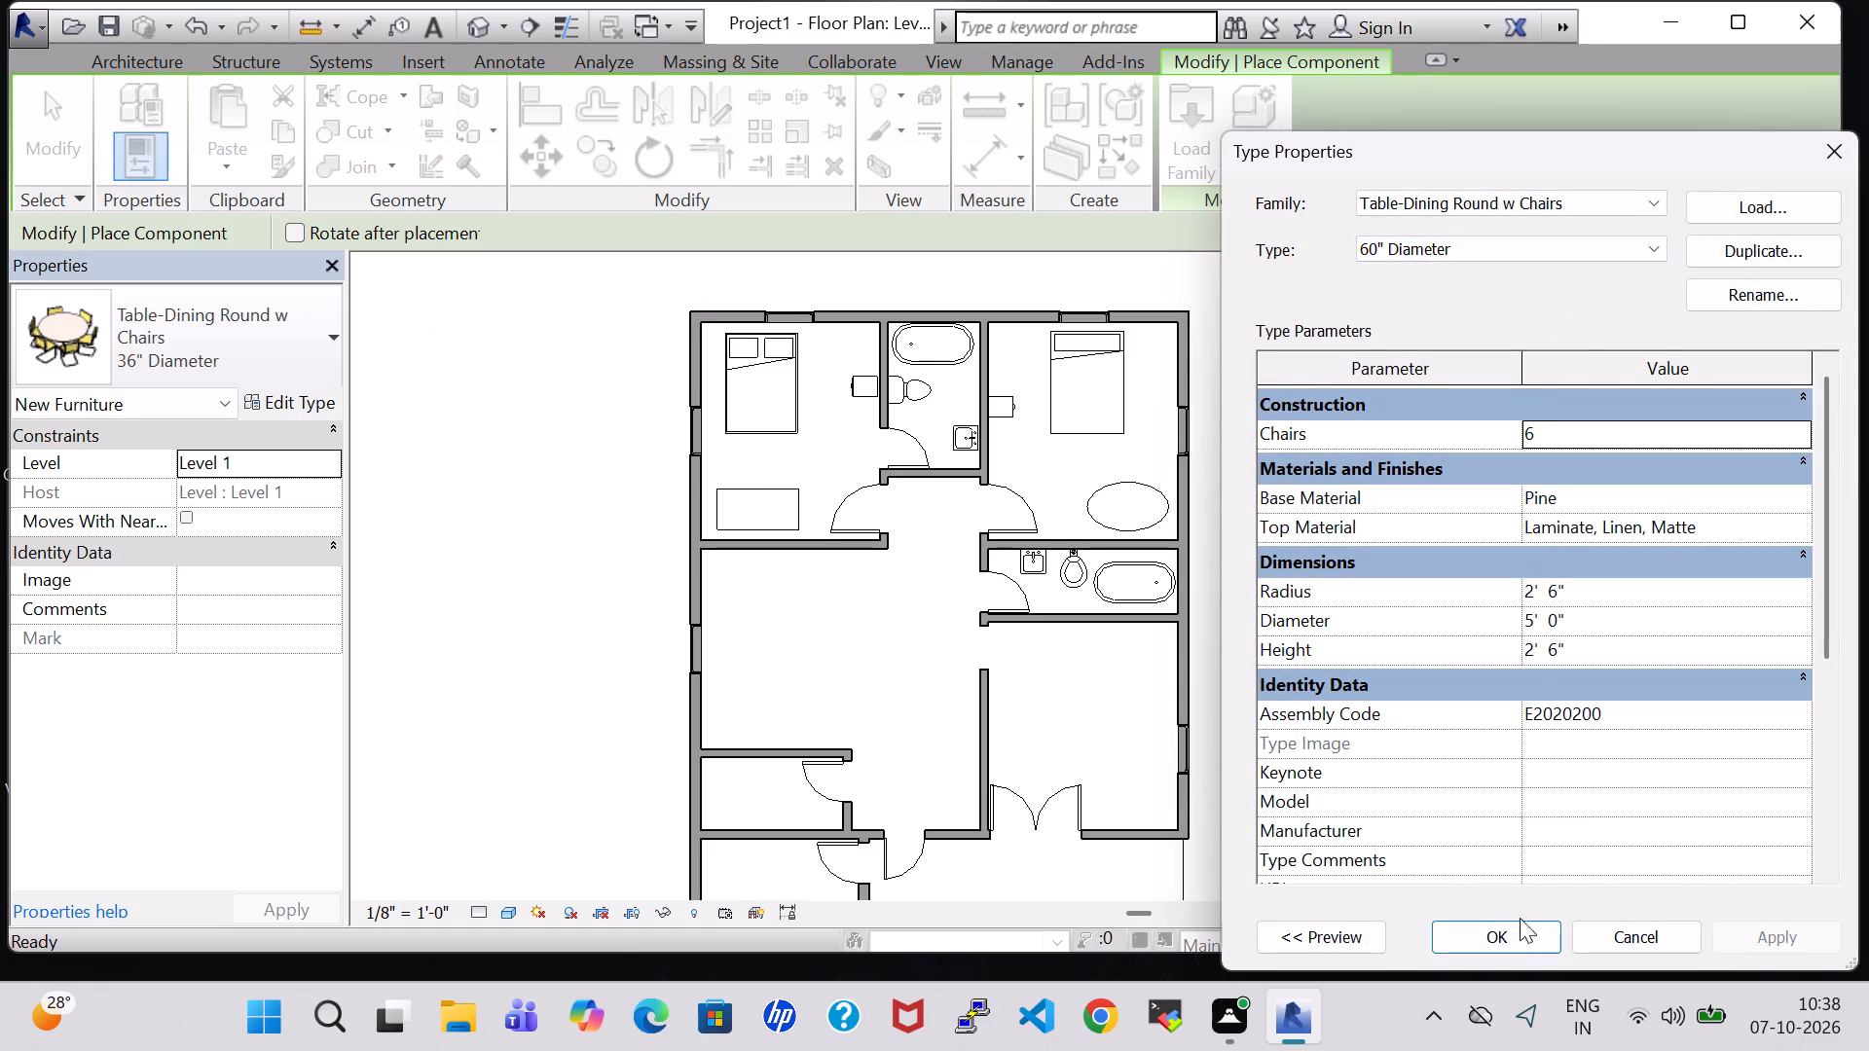
click(1518, 925)
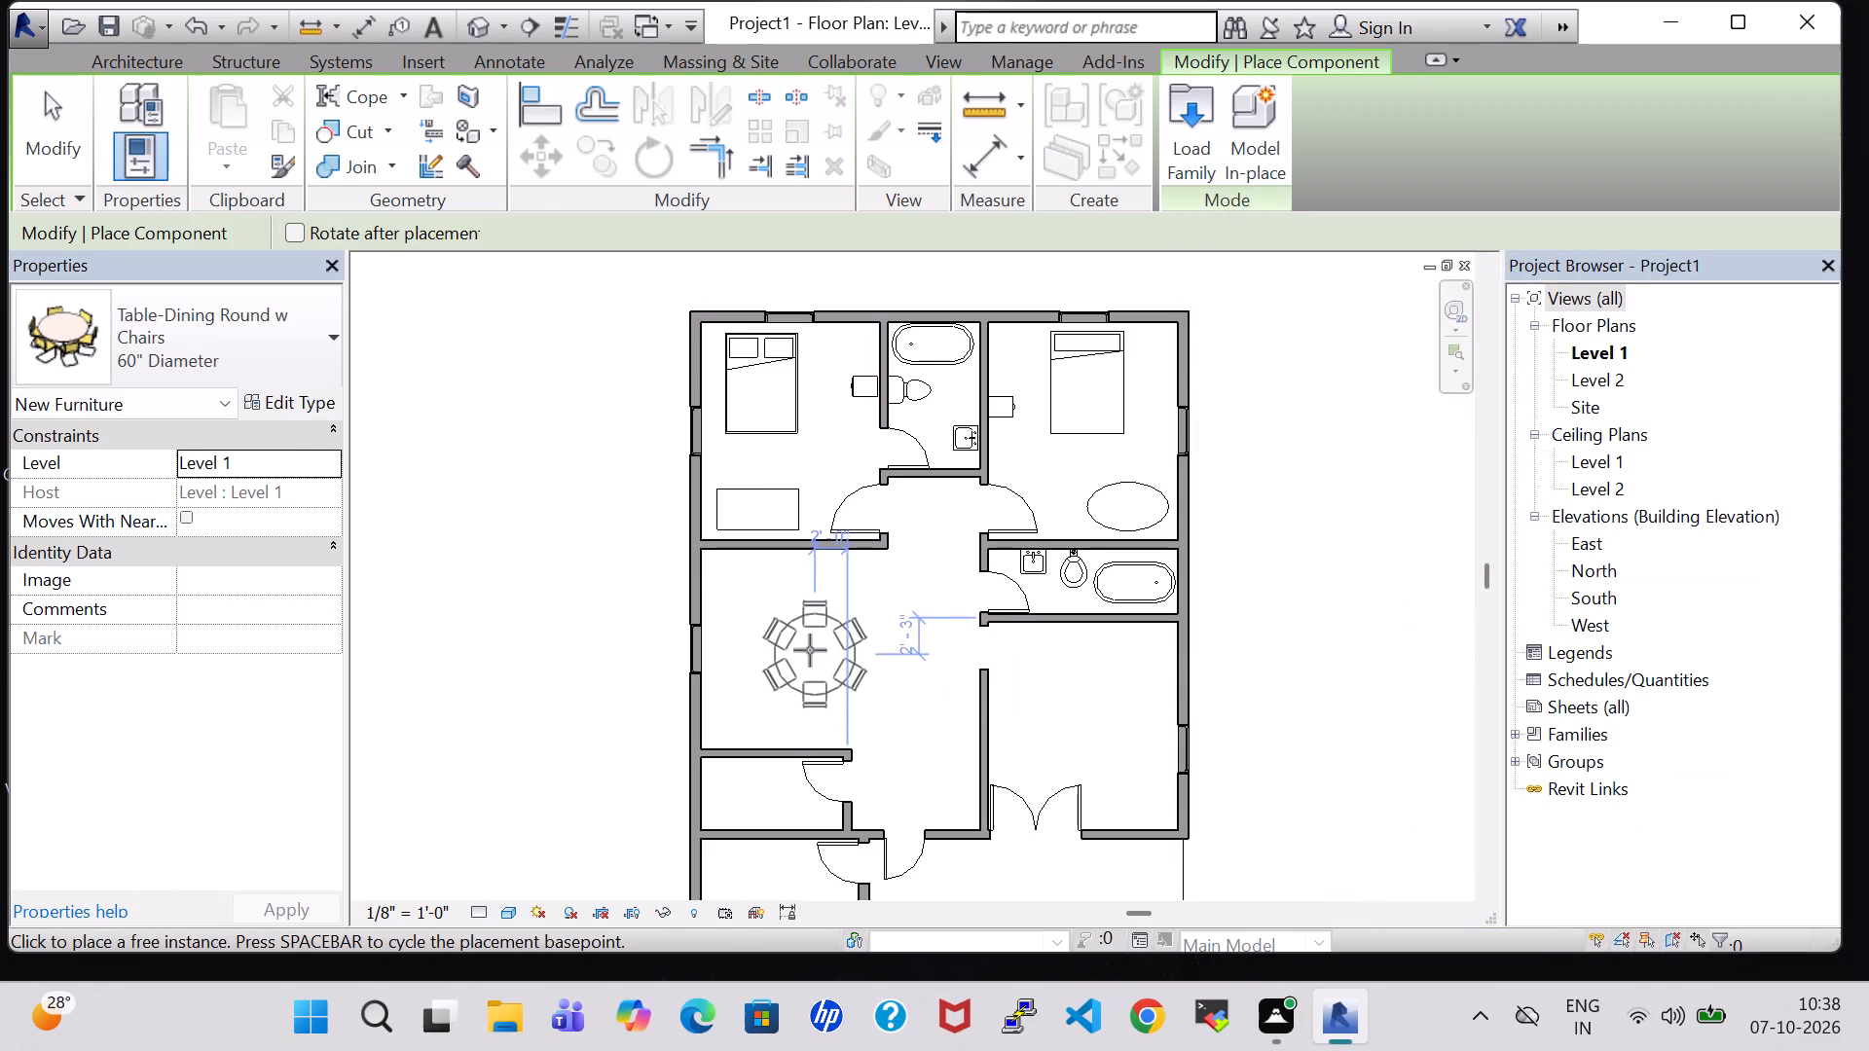
click(809, 650)
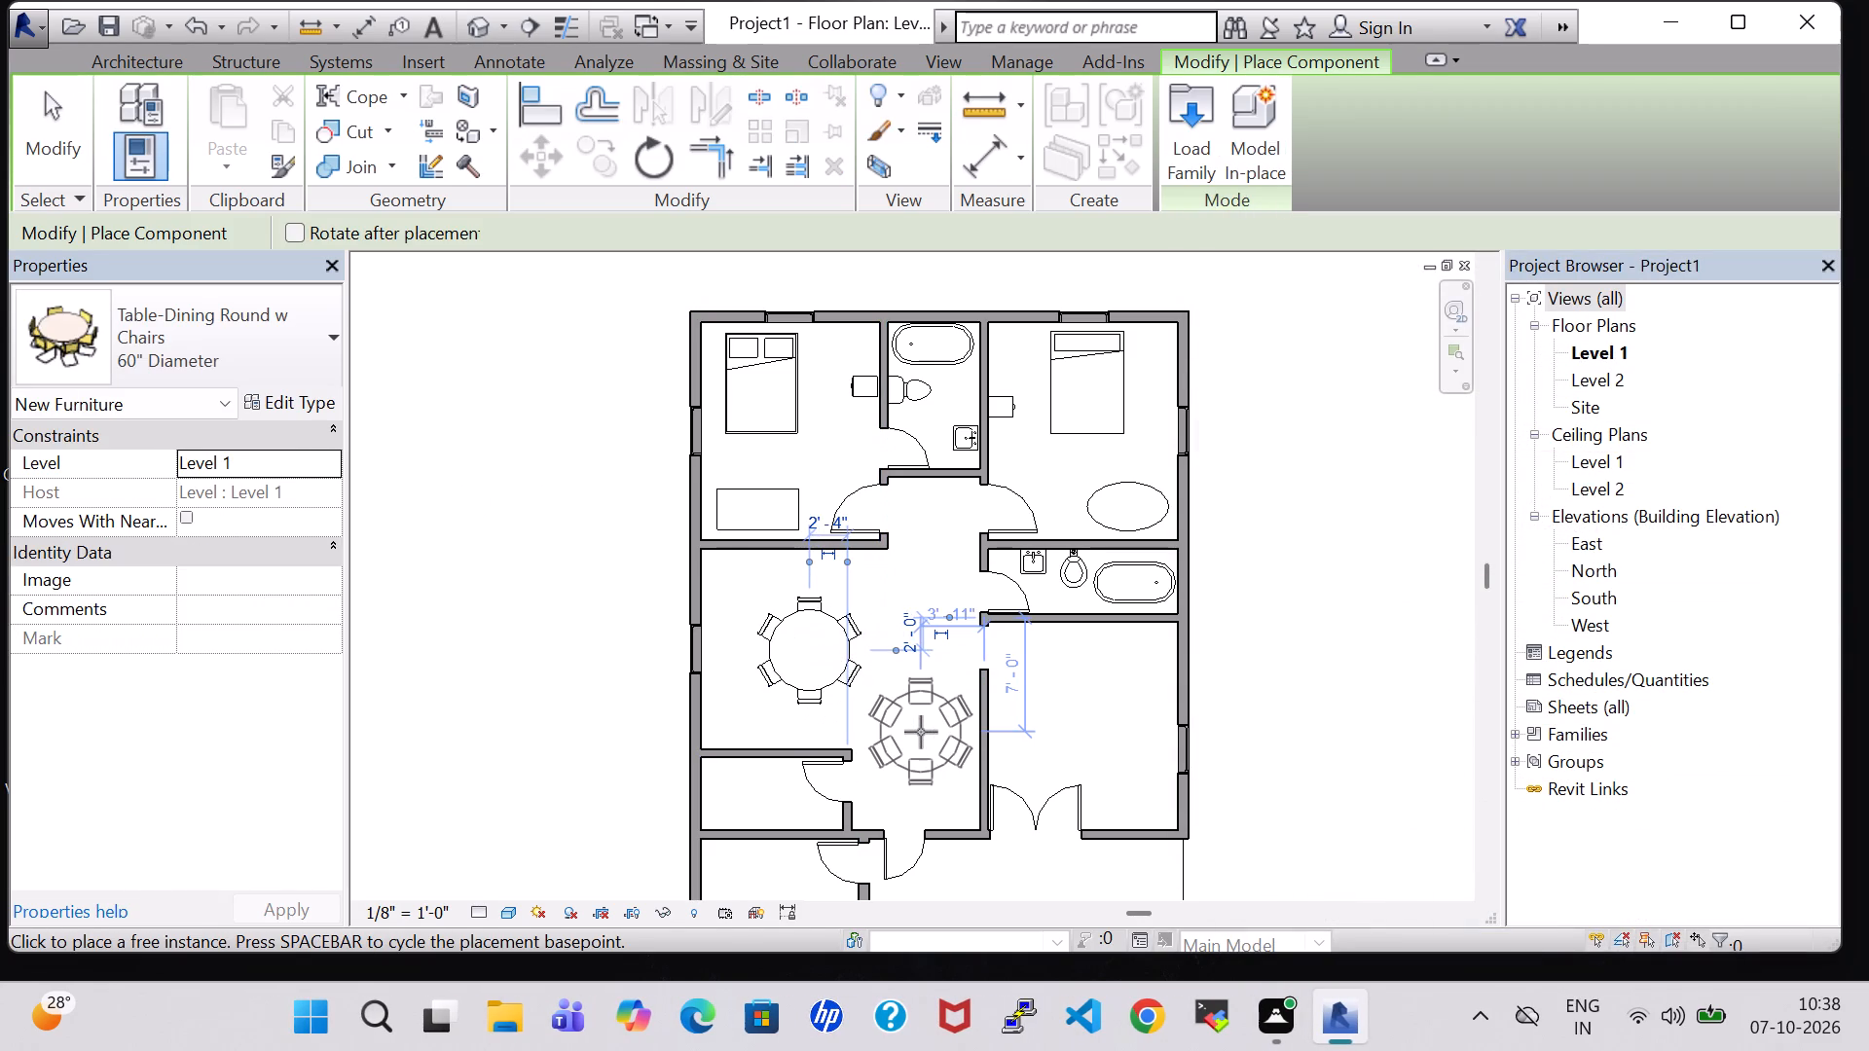
key(Escape)
key(Escape)
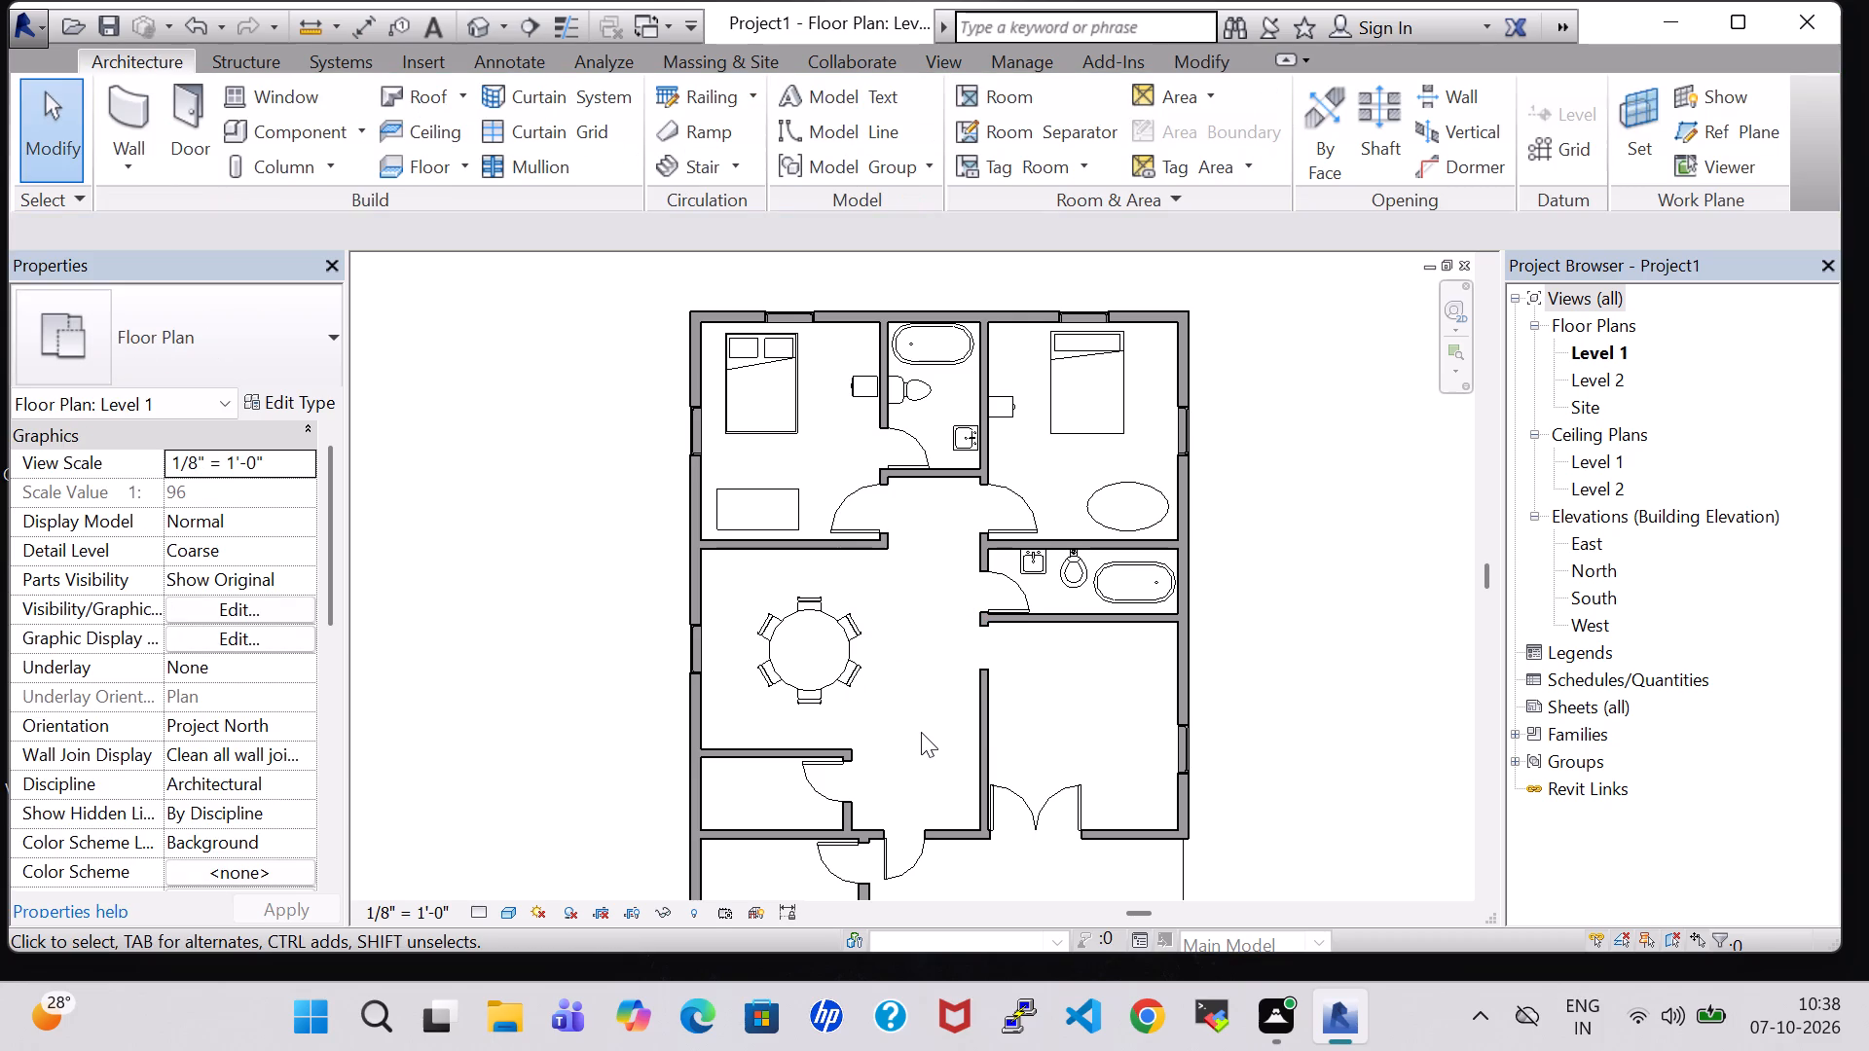
Nudge the round dining table three increments west within the dining area.
click(843, 689)
key(Left)
key(Left)
key(Left)
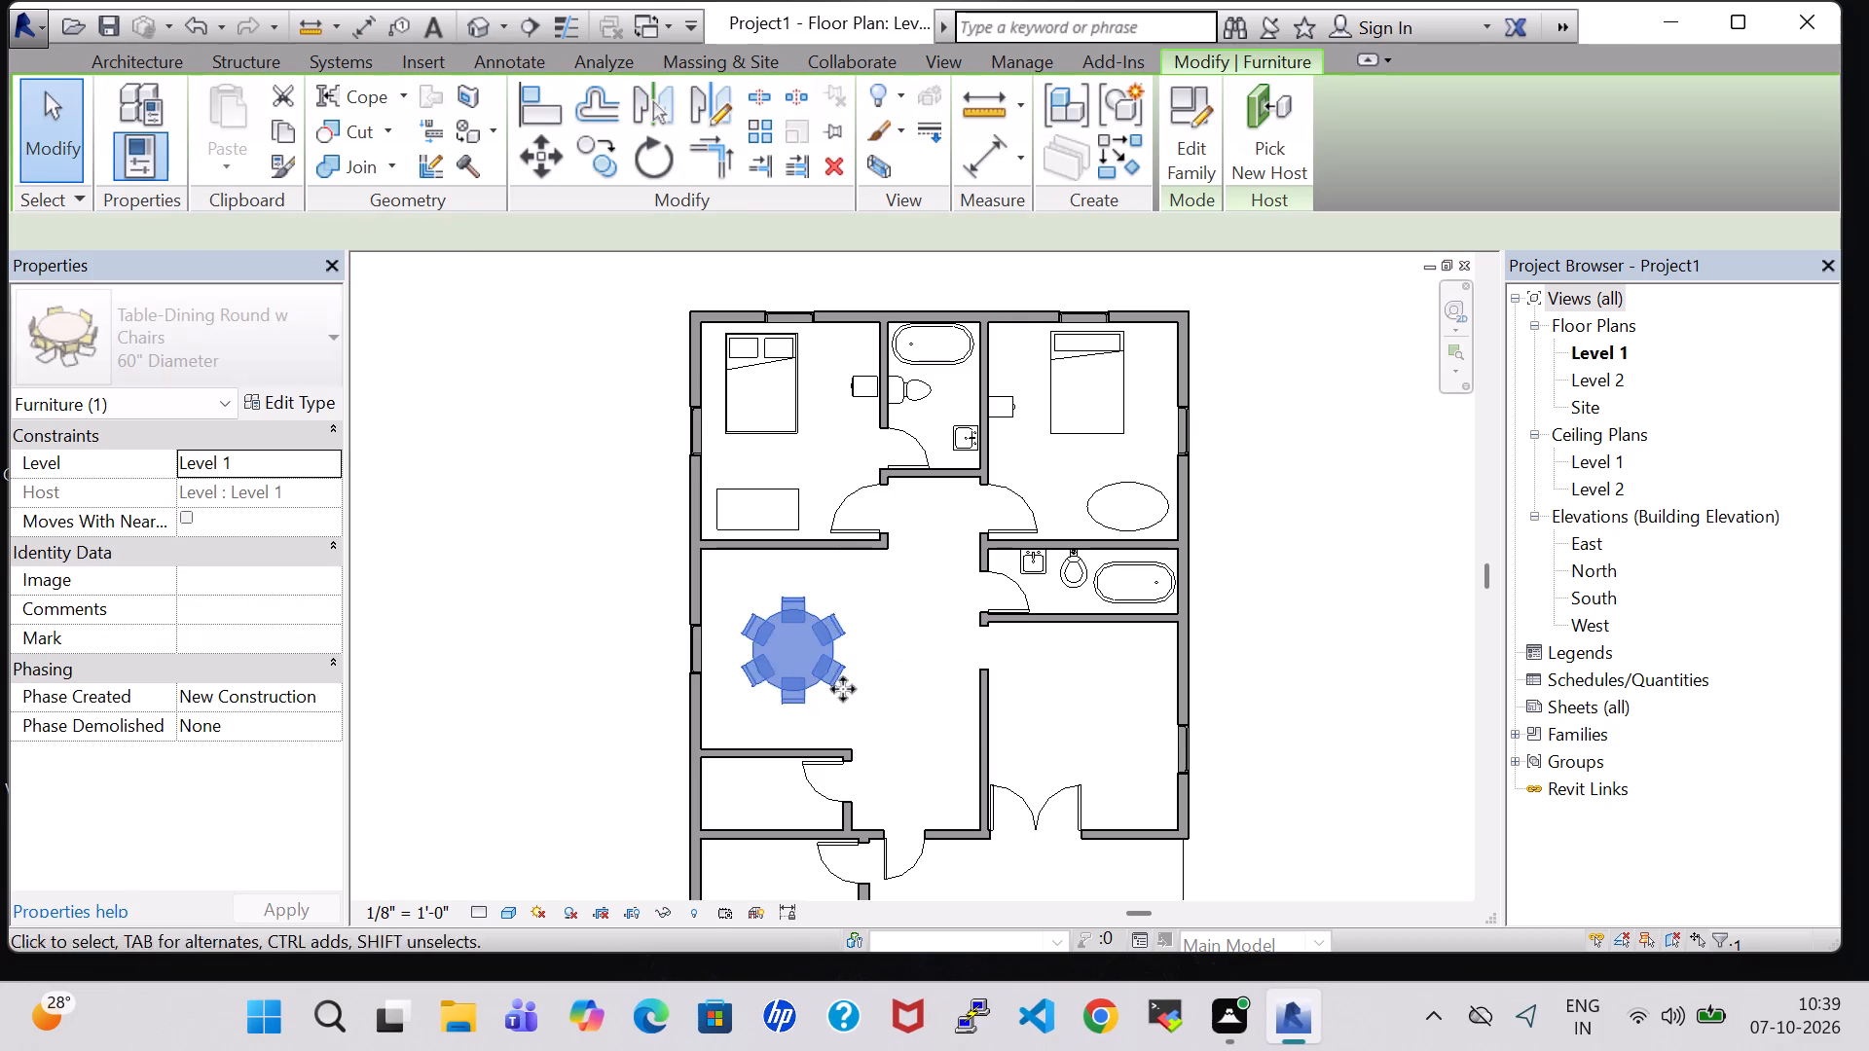
click(511, 553)
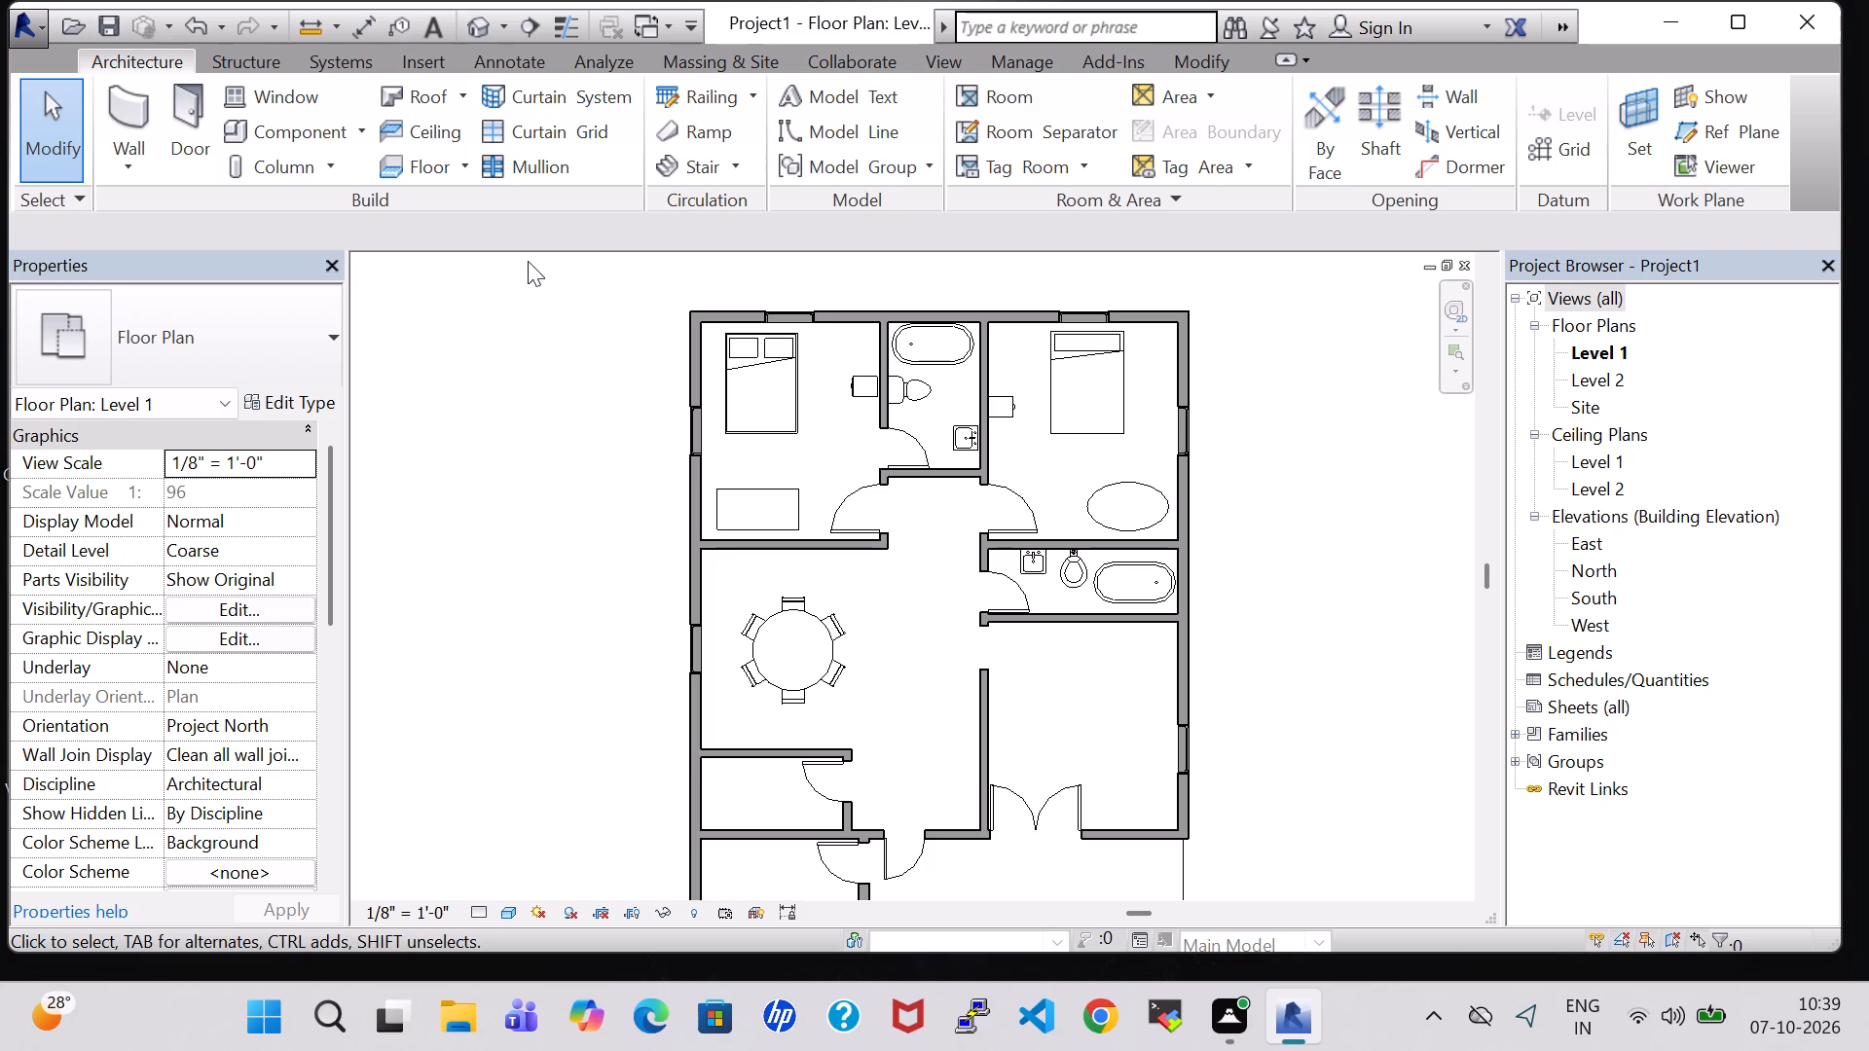
Load the TV - Flat Screen family from the US Imperial library's Furniture folder.
click(269, 132)
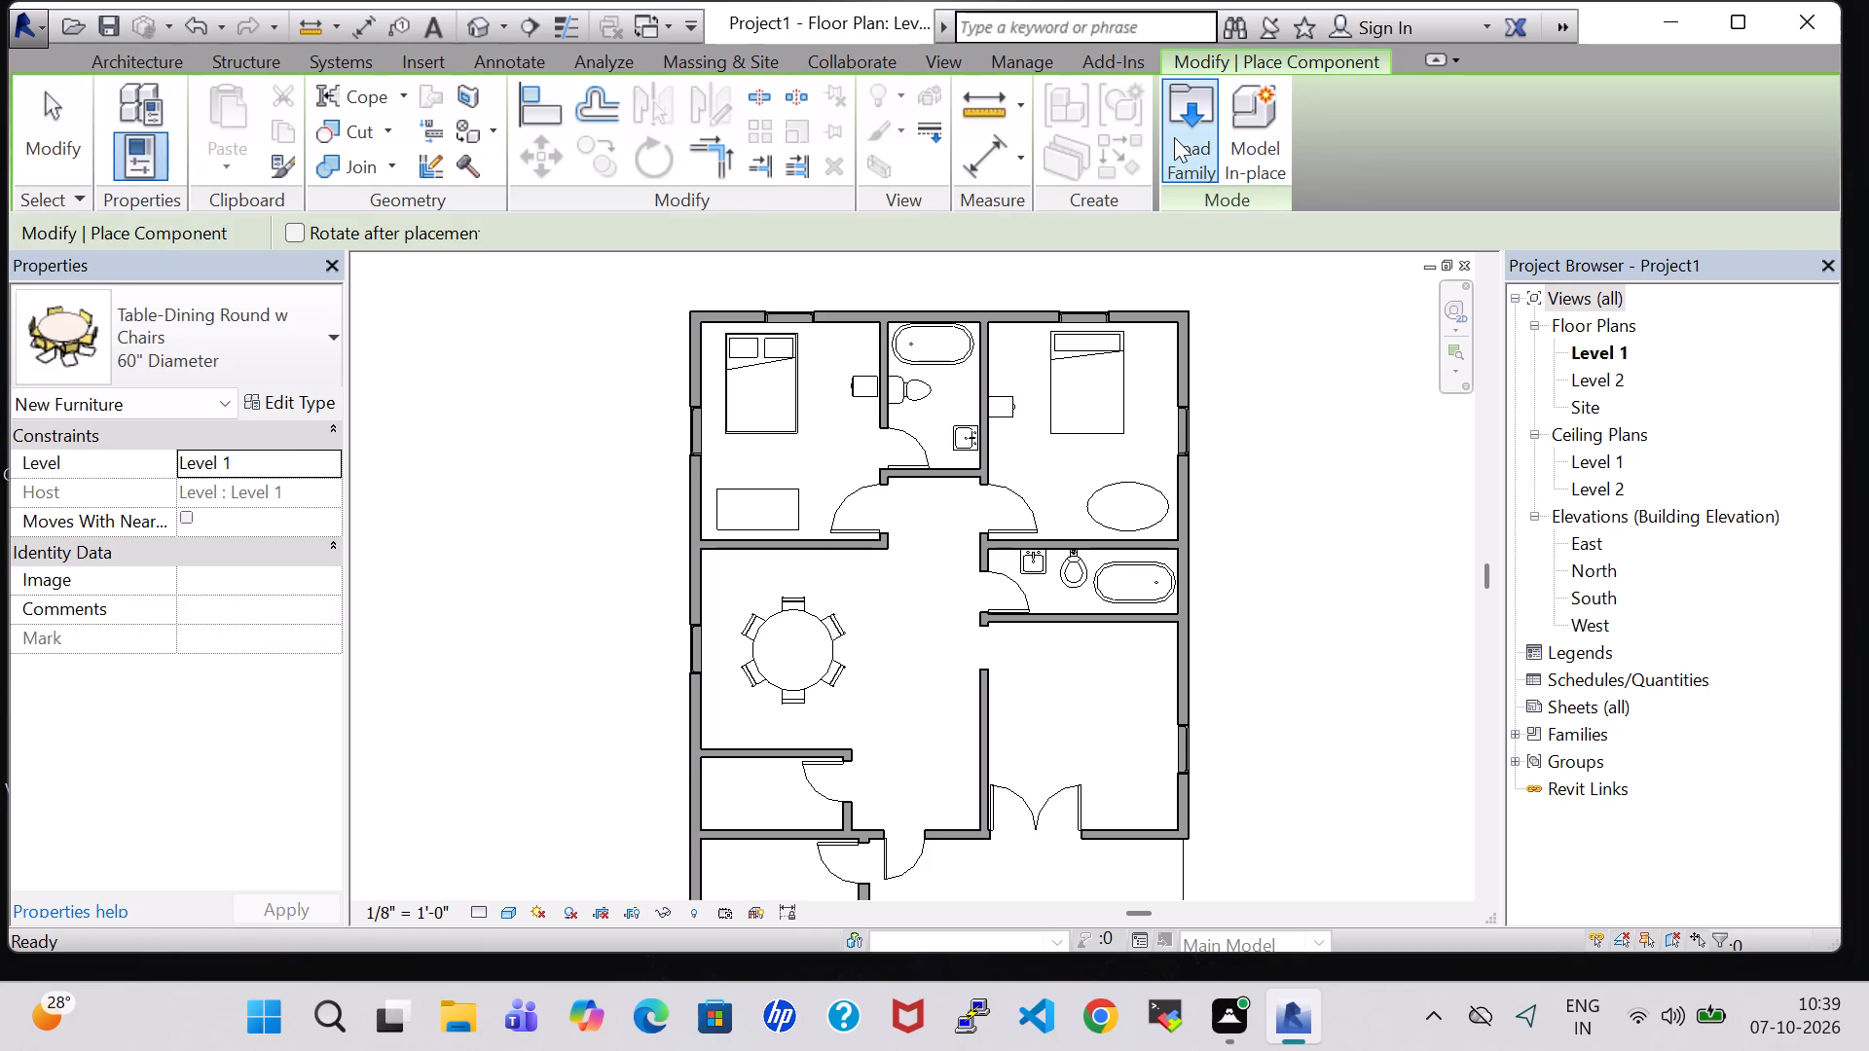
click(1174, 137)
double_click(1096, 652)
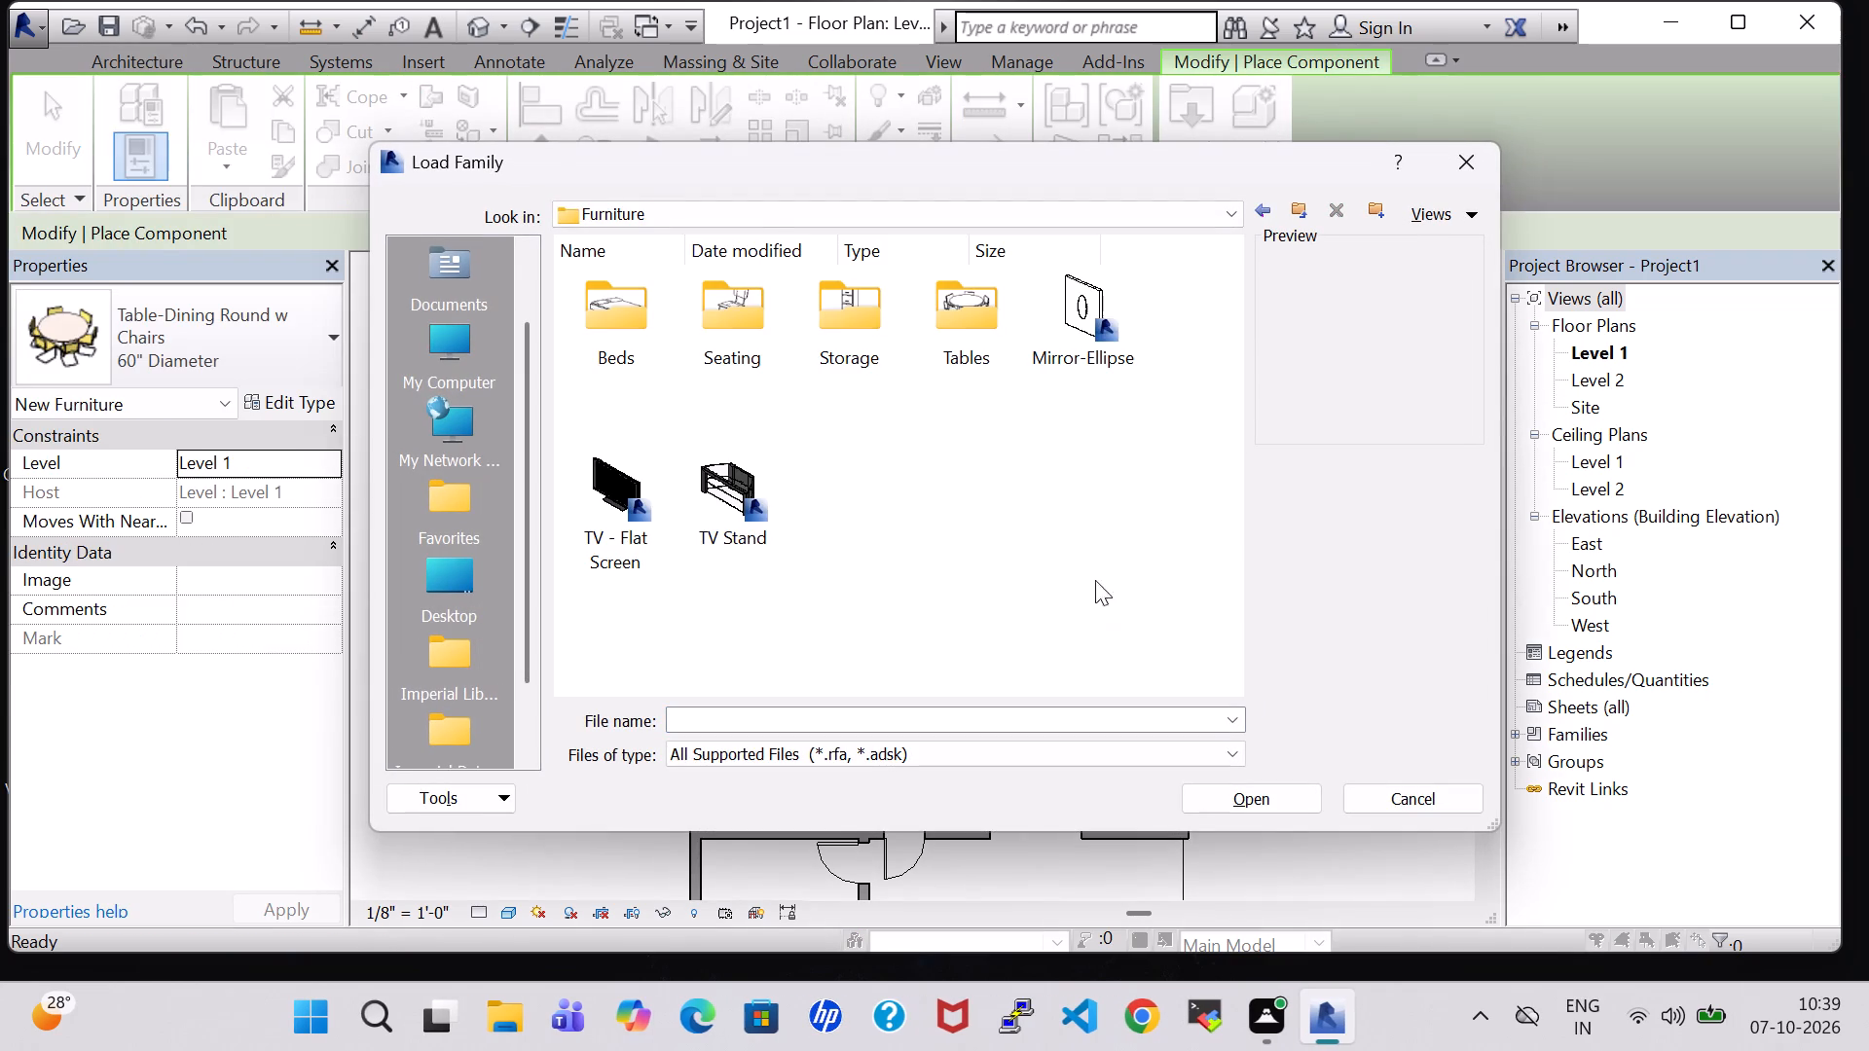
click(612, 480)
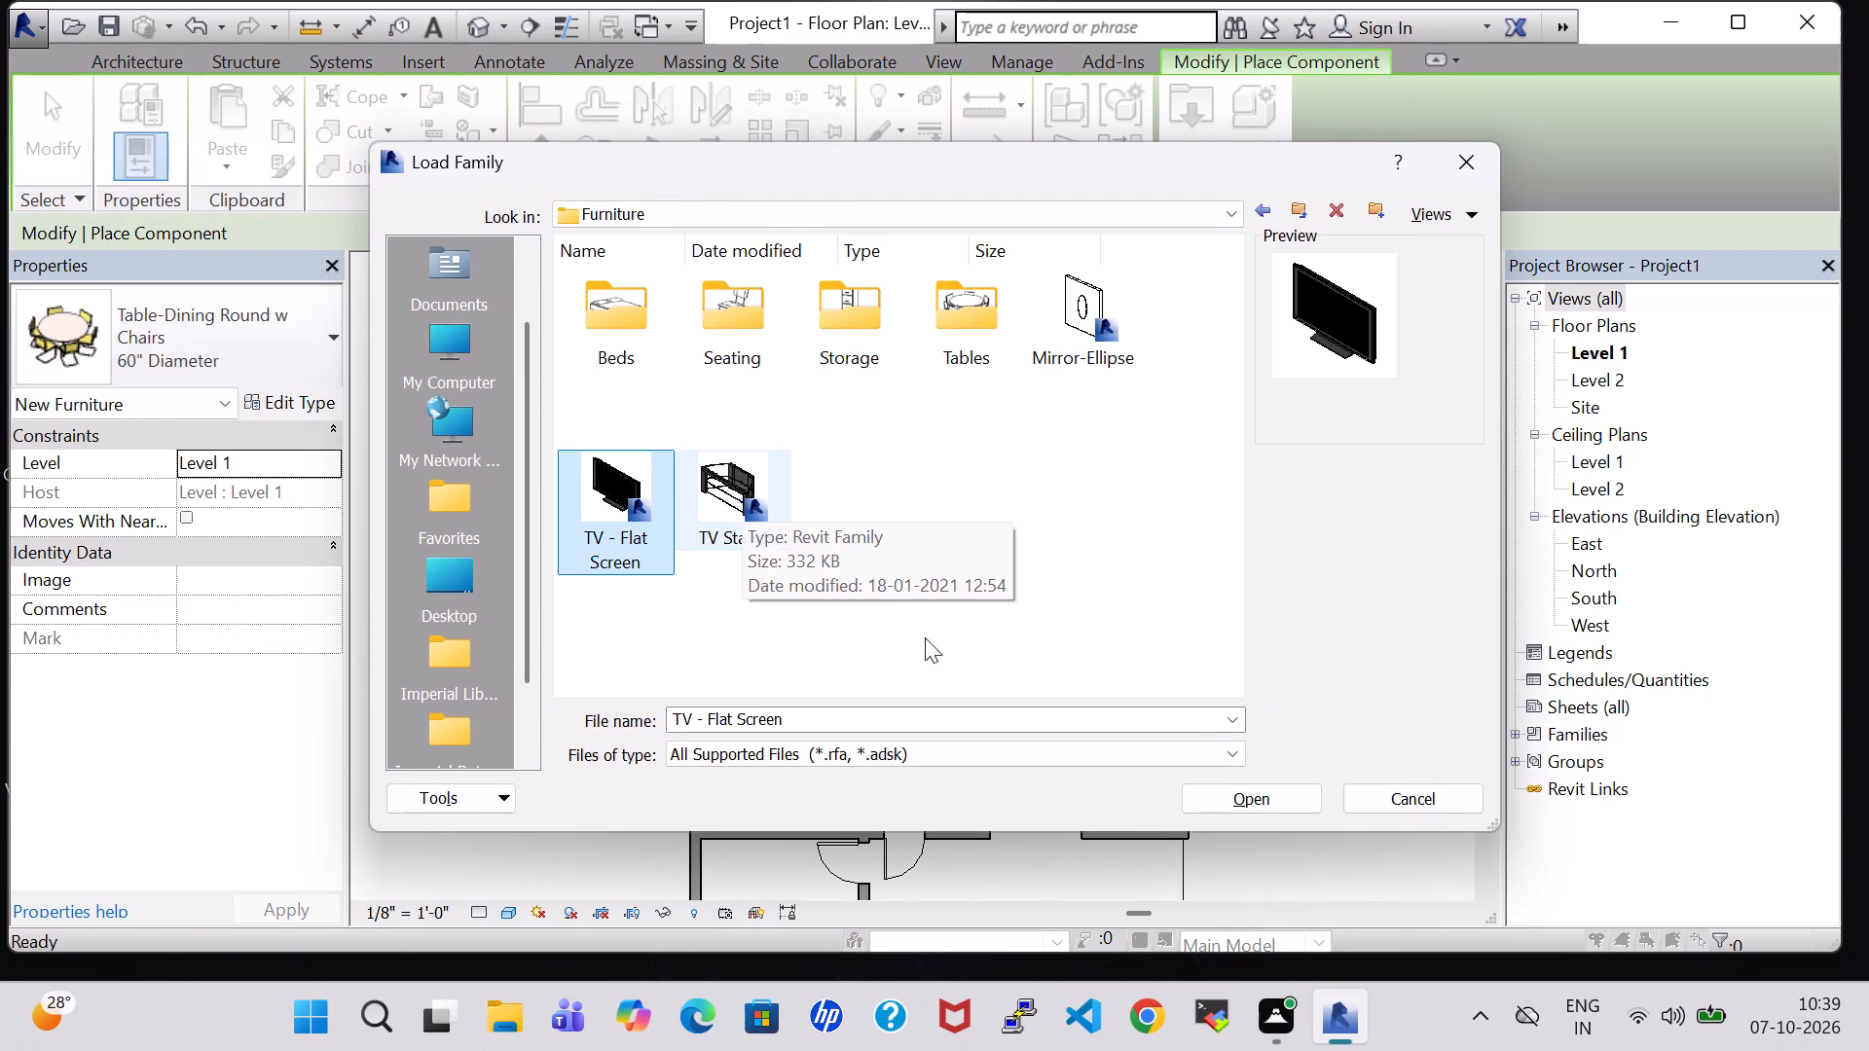
click(1251, 796)
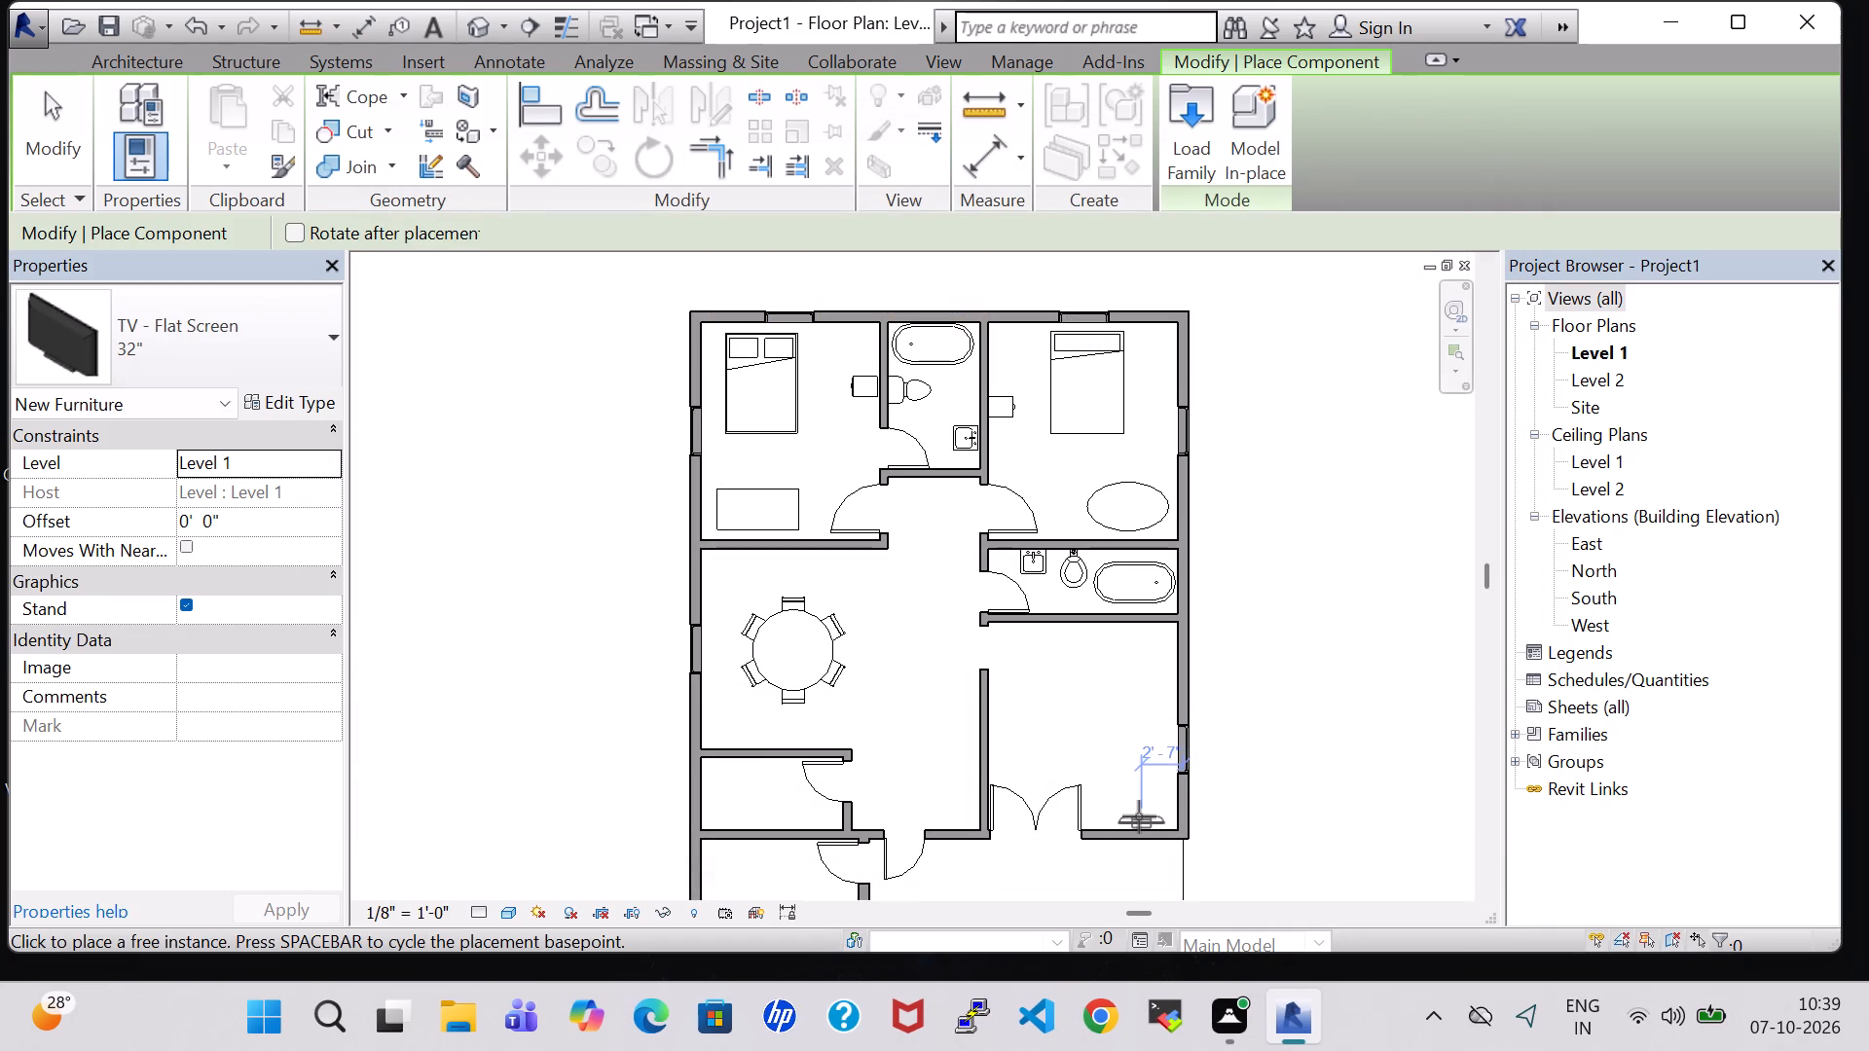
Place the 32" TV - Flat Screen, rotated 180°, against the living room's south wall between the double door and the southeast corner.
scroll(1139, 816, up, 7)
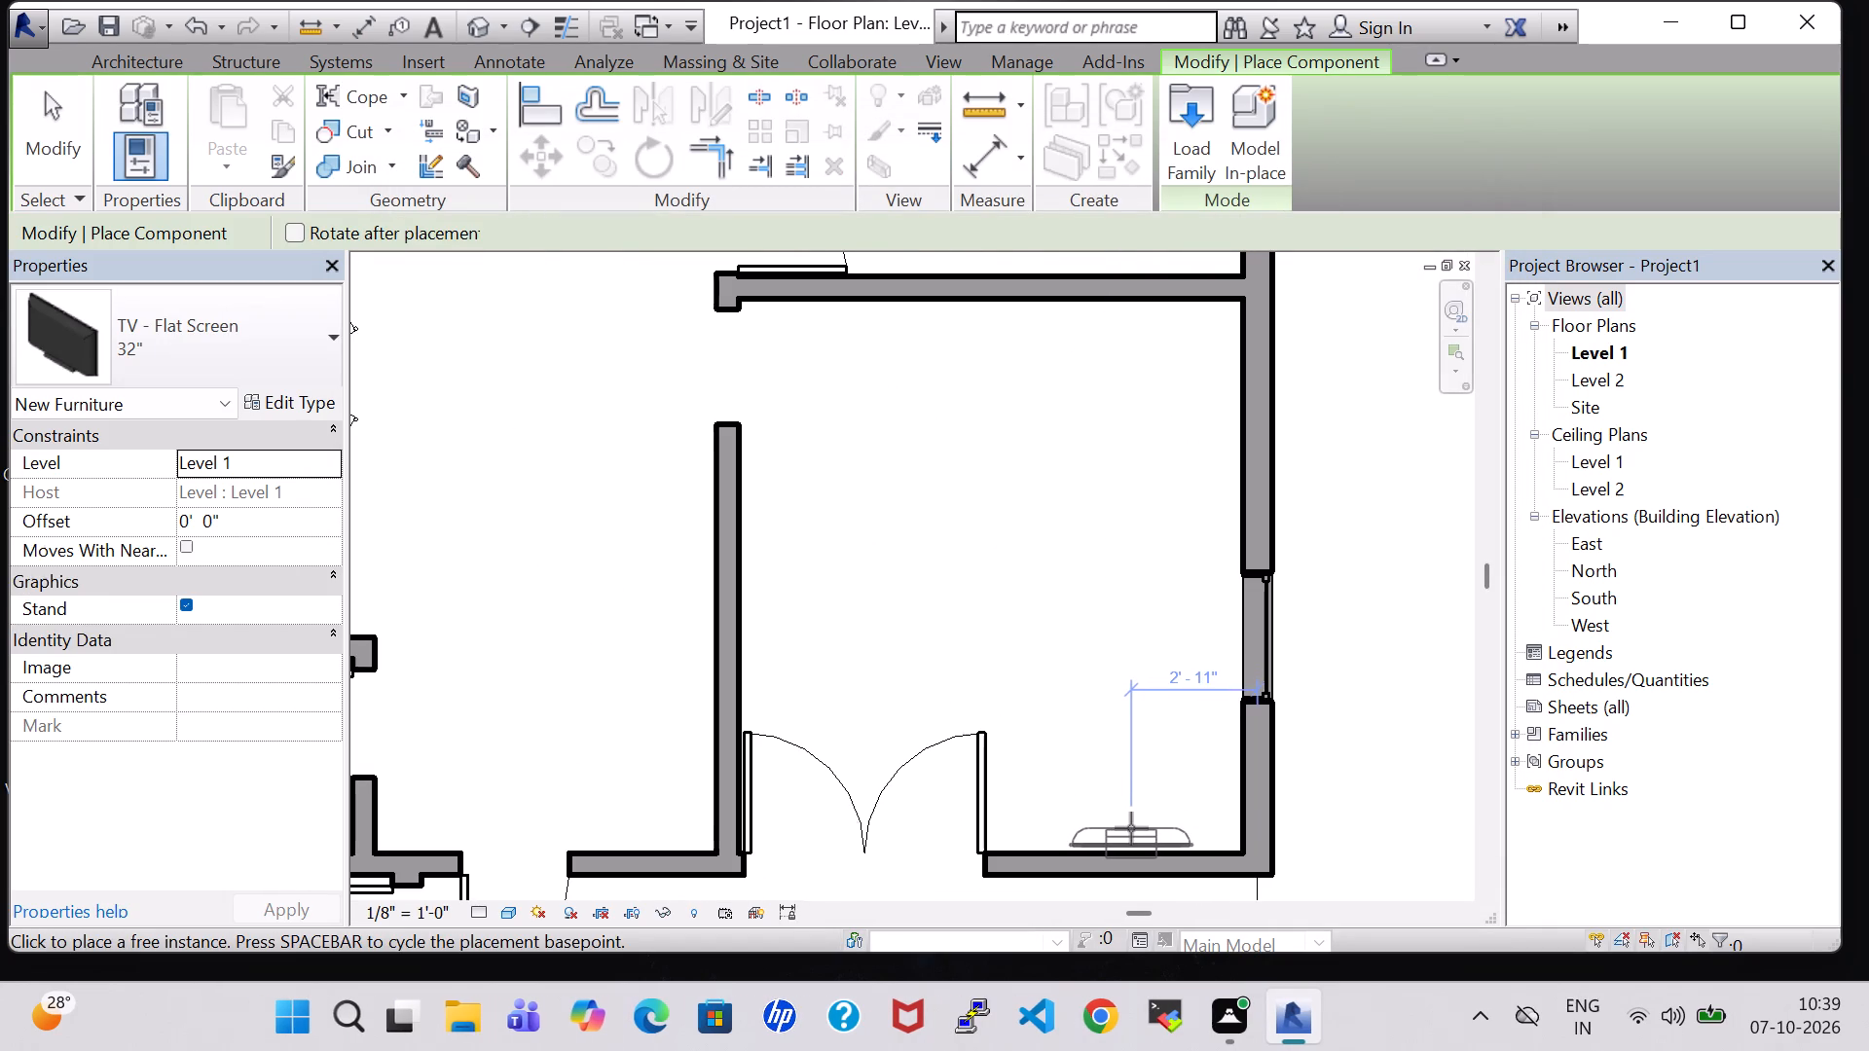
key(space)
key(space)
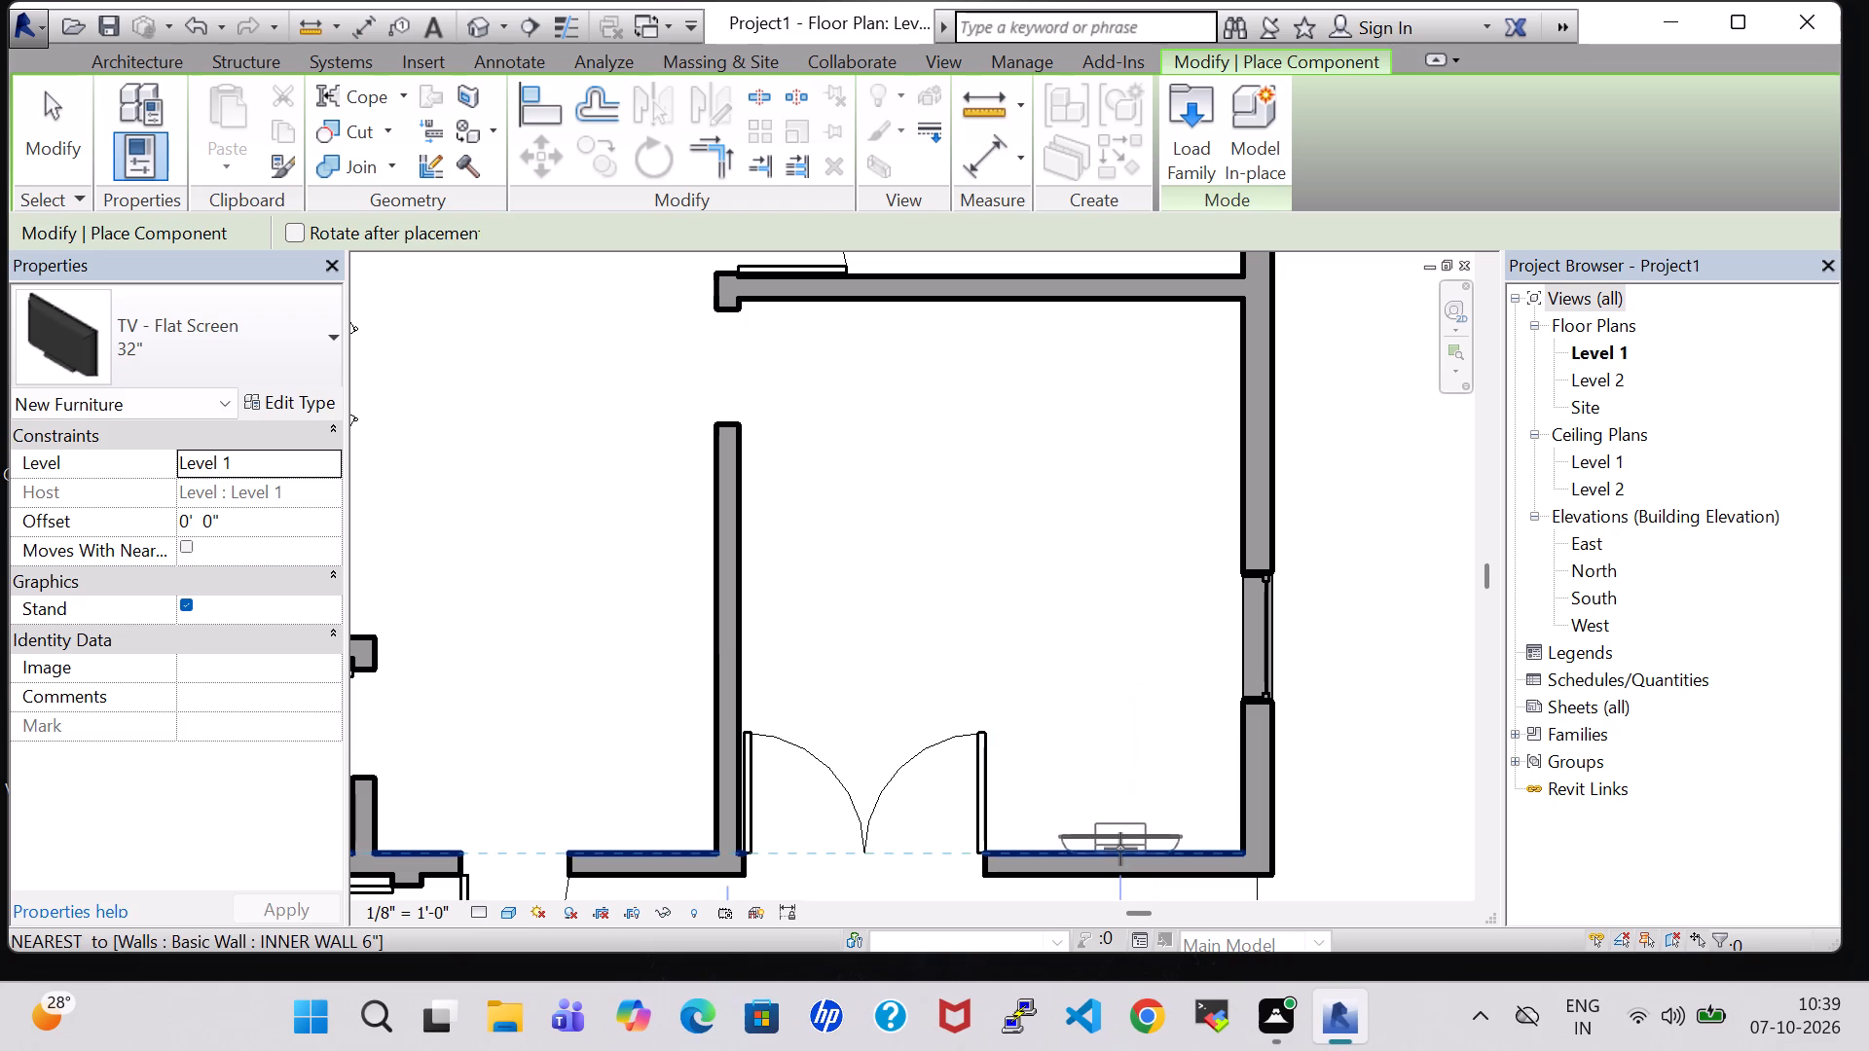
click(1120, 849)
key(Escape)
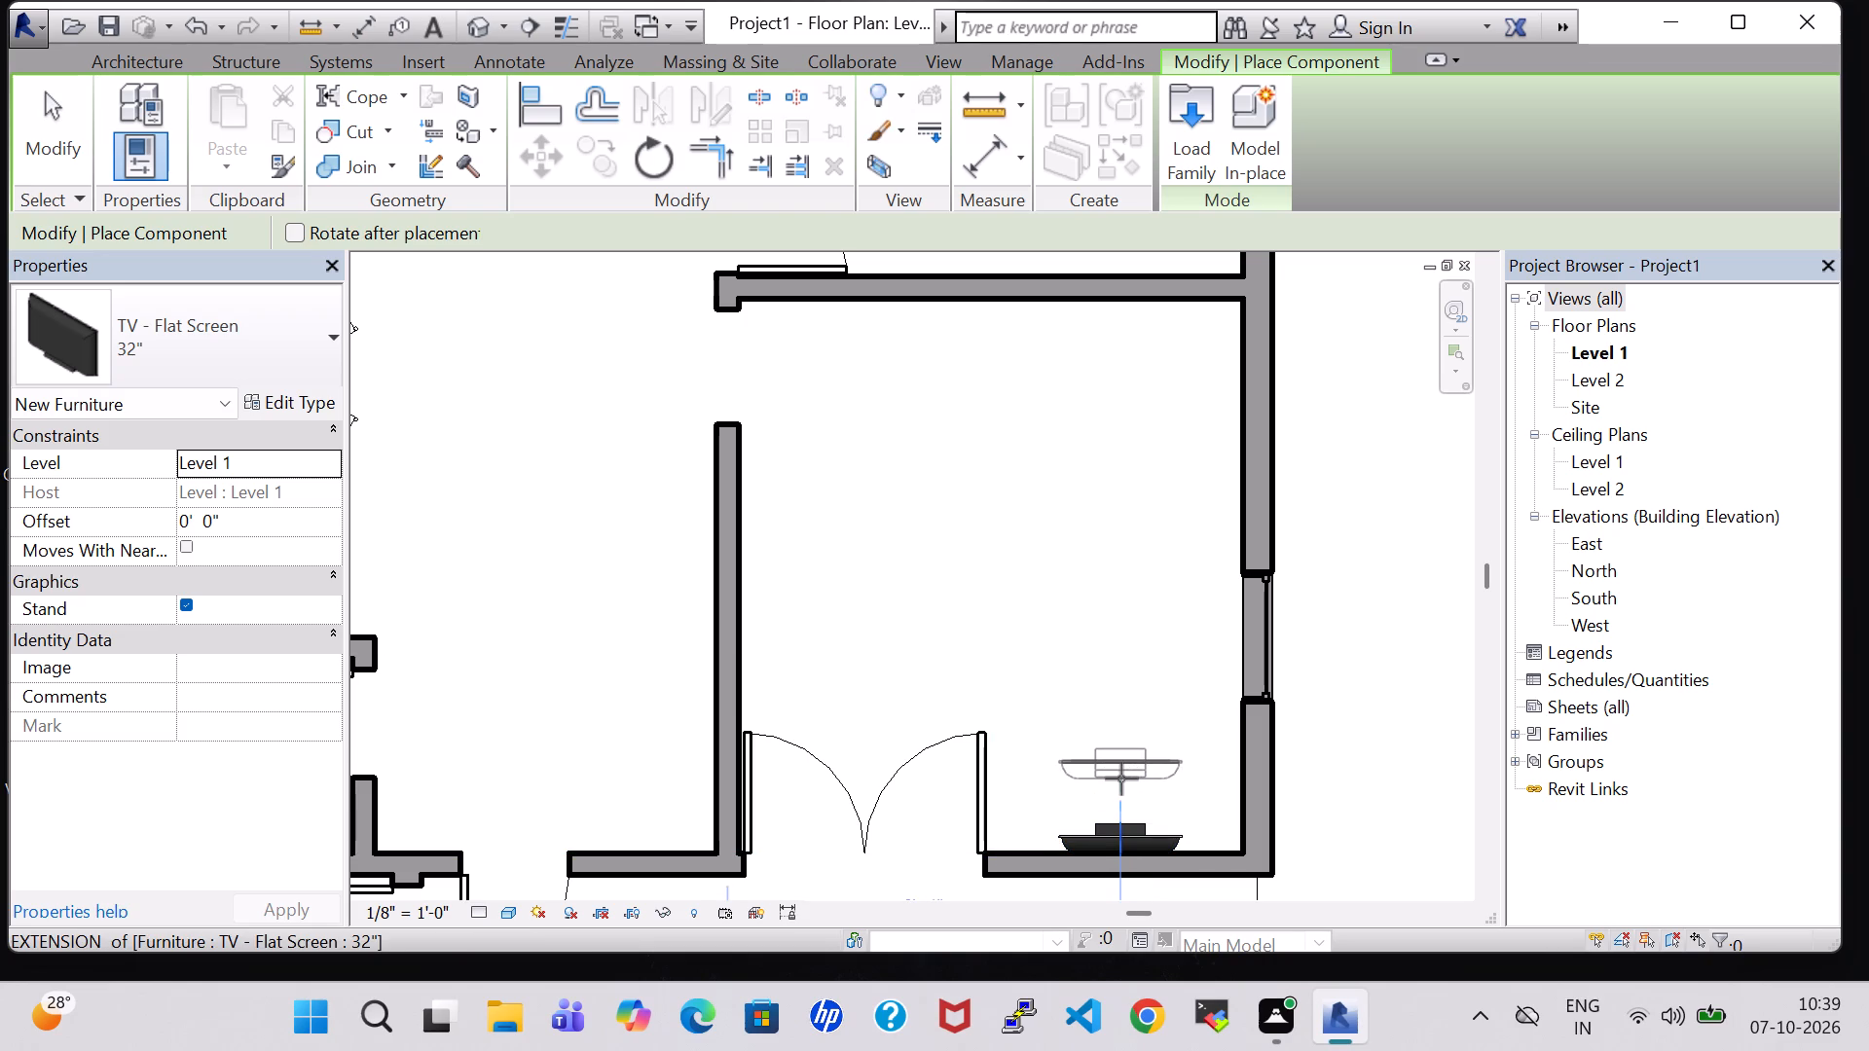
key(Escape)
Load the Sofa-Pensi family from the furniture library's Seating folder.
scroll(1165, 705, down, 3)
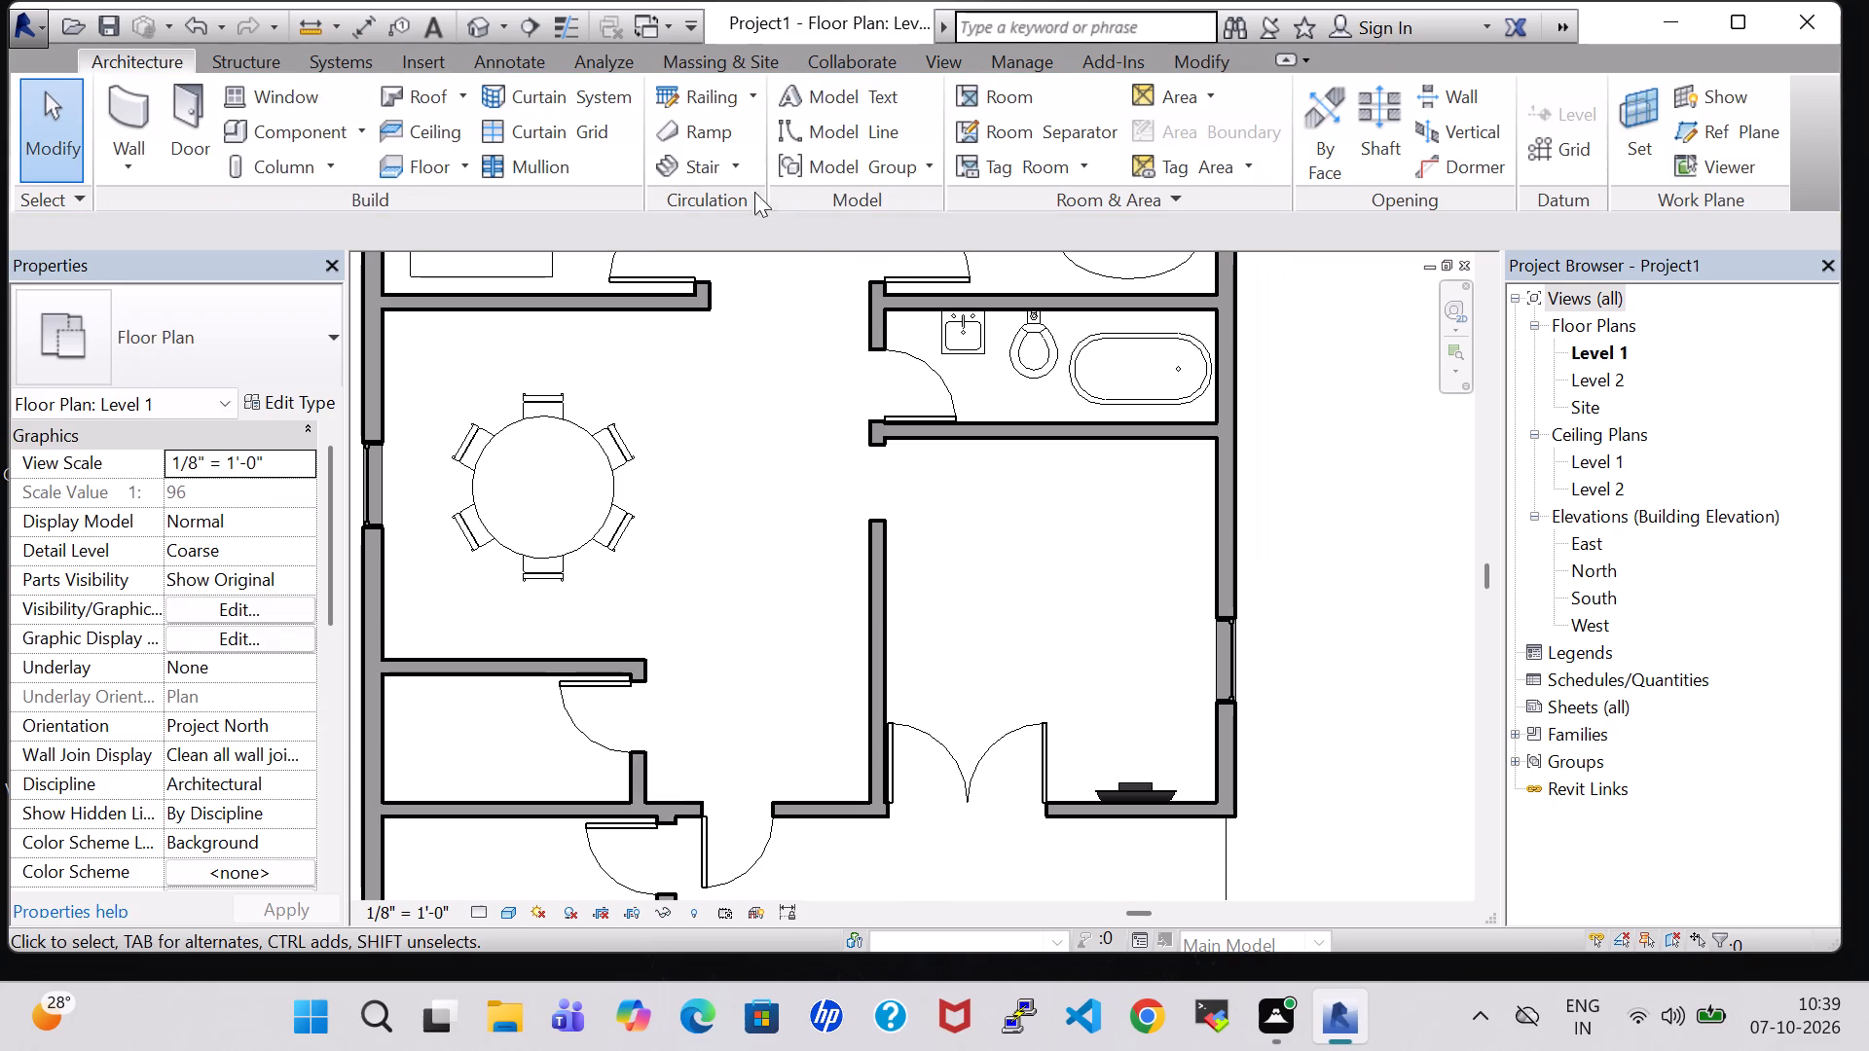
click(285, 127)
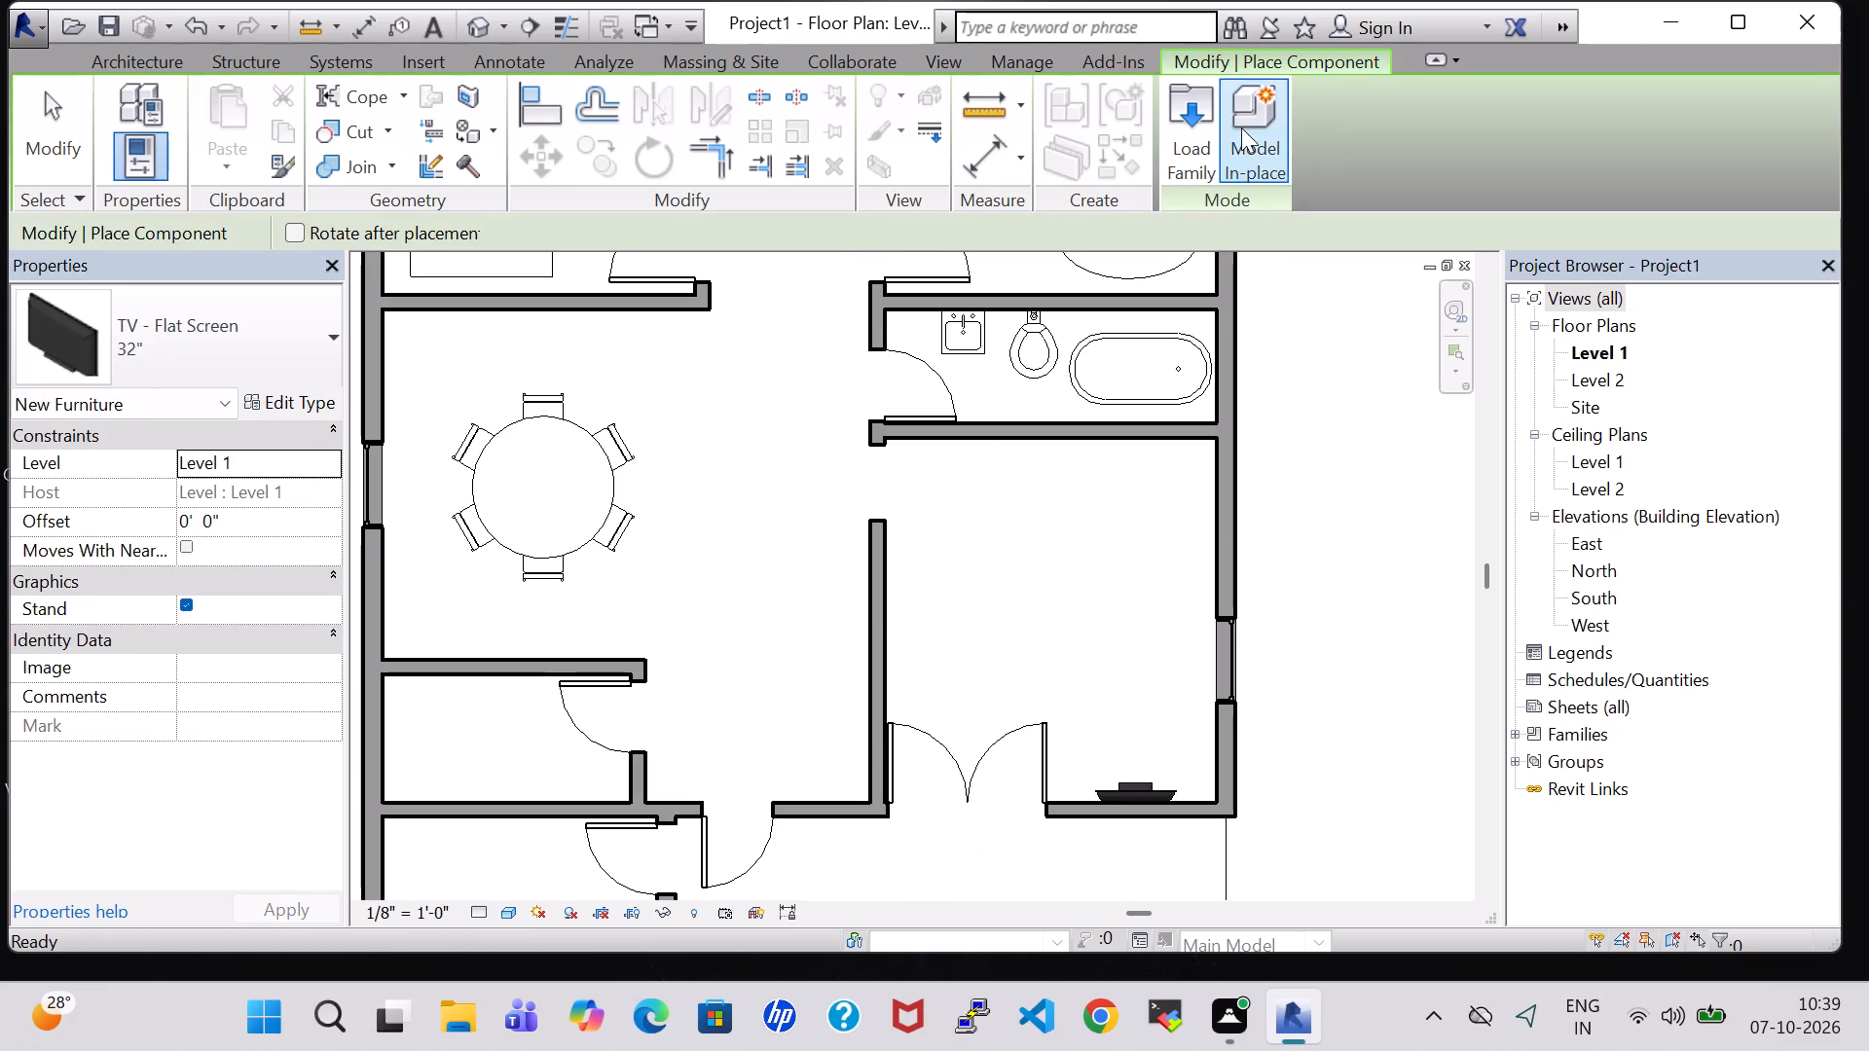
click(1171, 135)
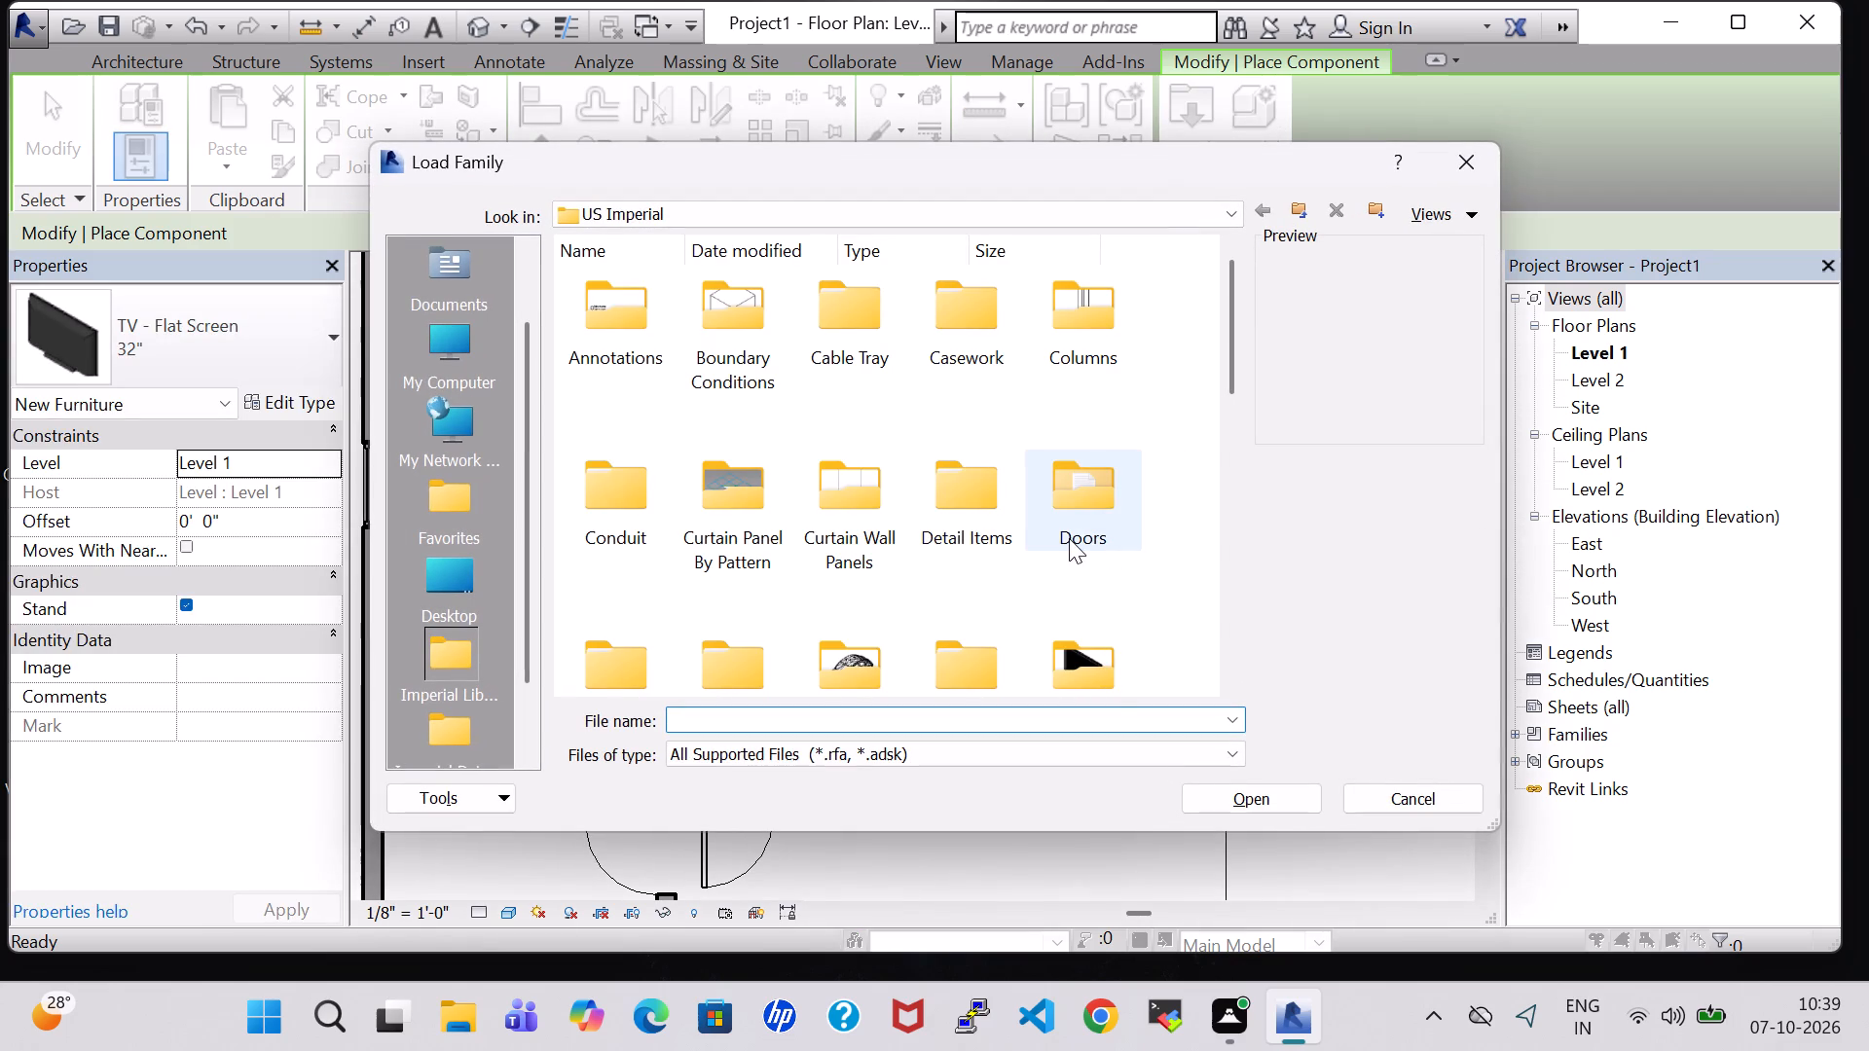
double_click(1116, 681)
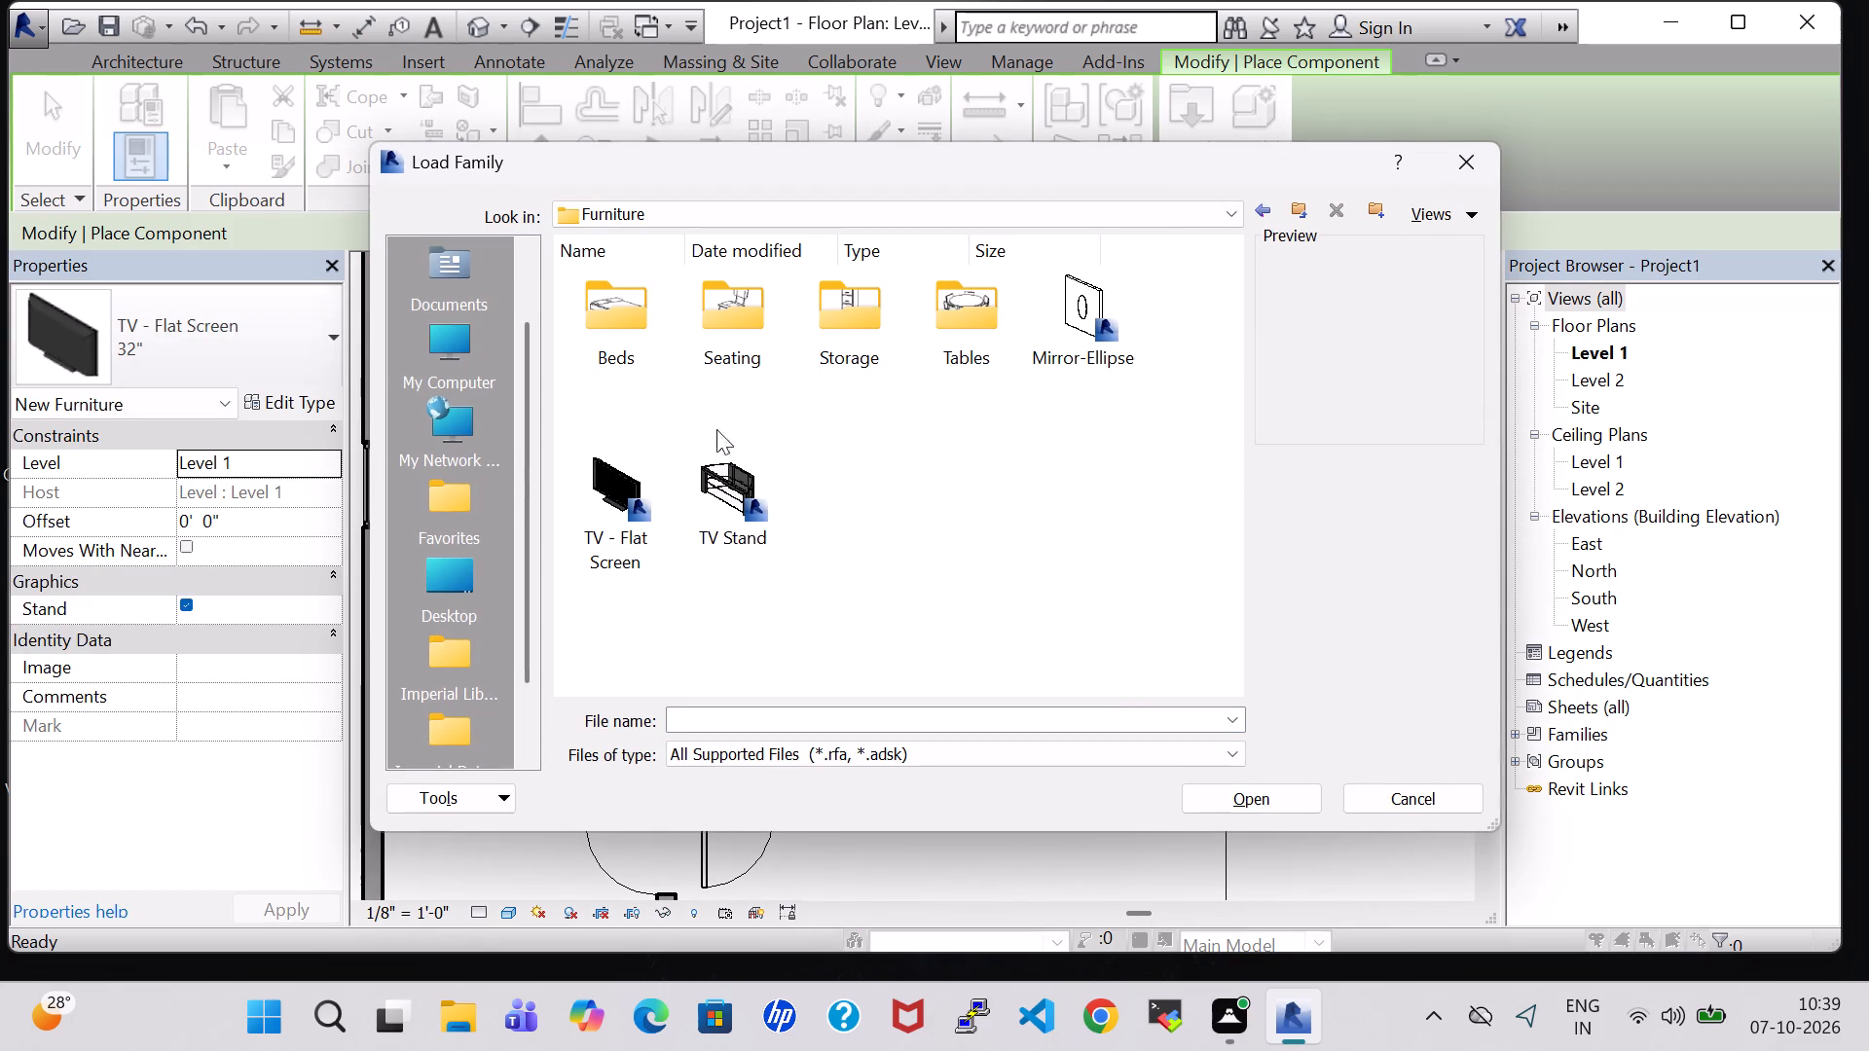
double_click(744, 333)
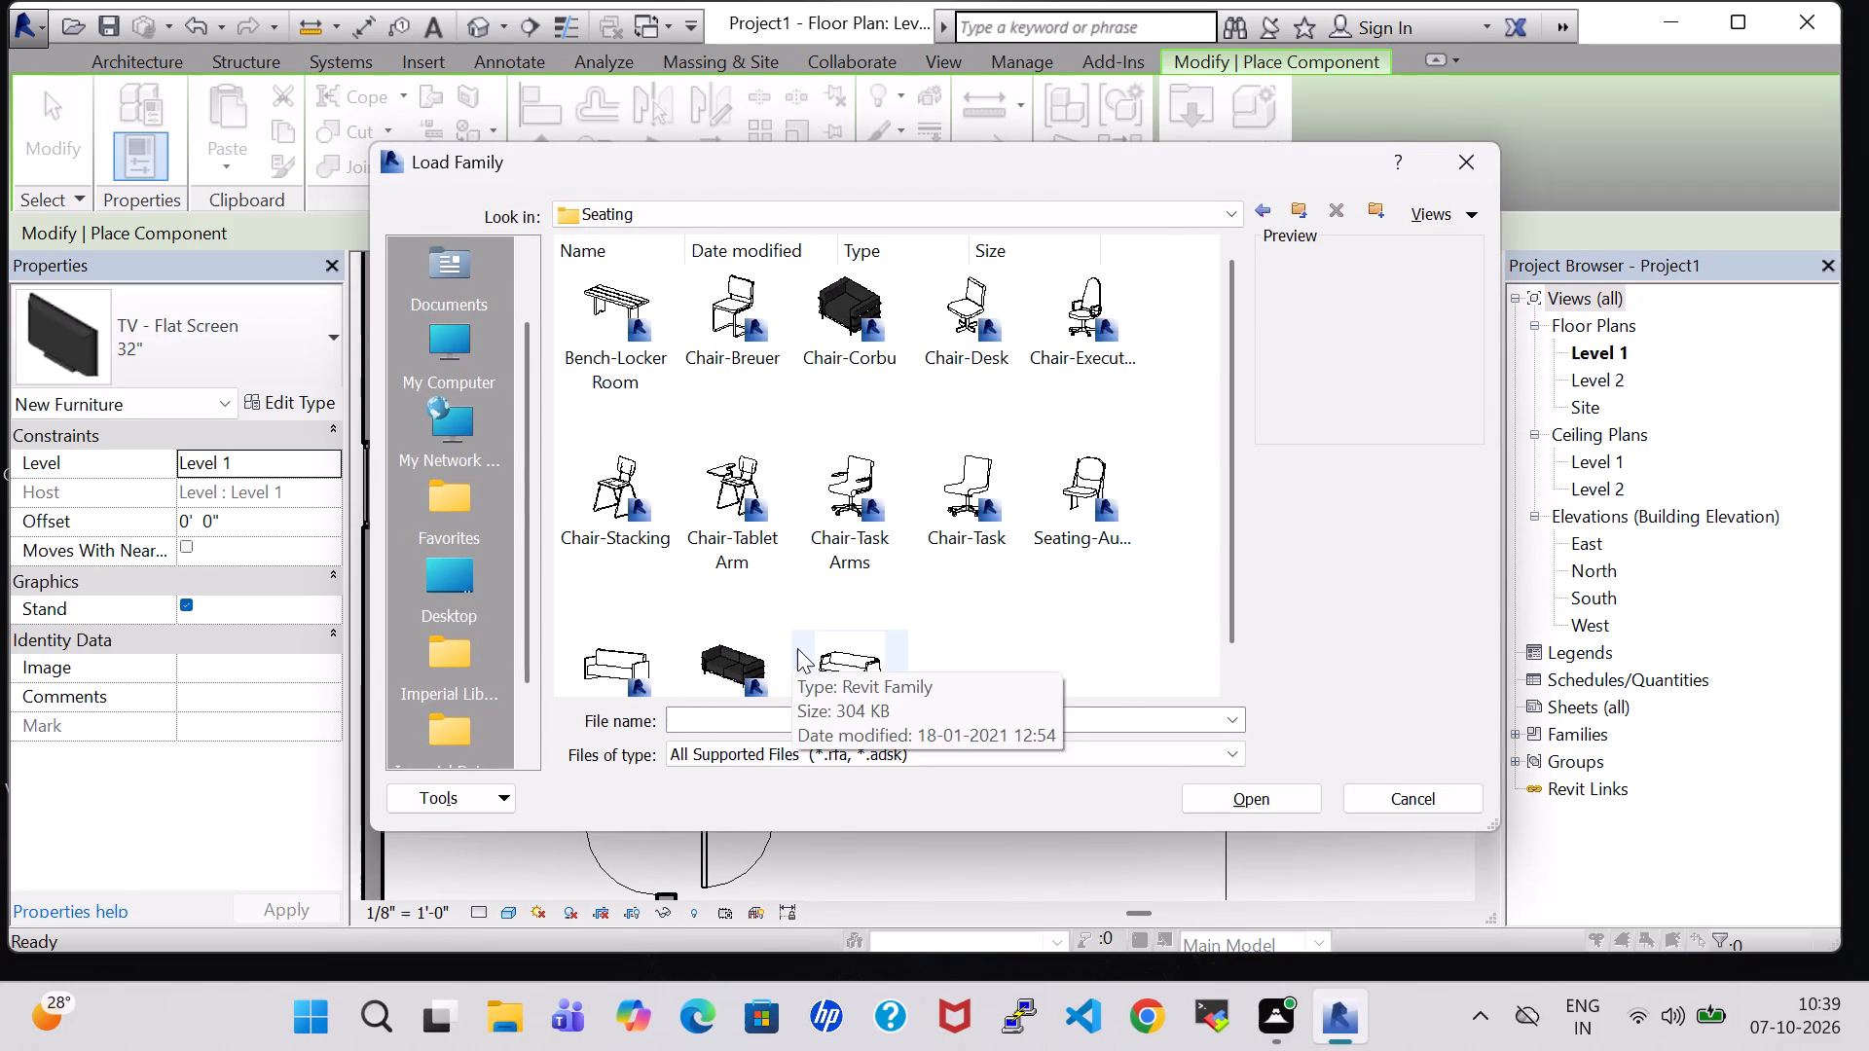
click(814, 652)
click(1301, 786)
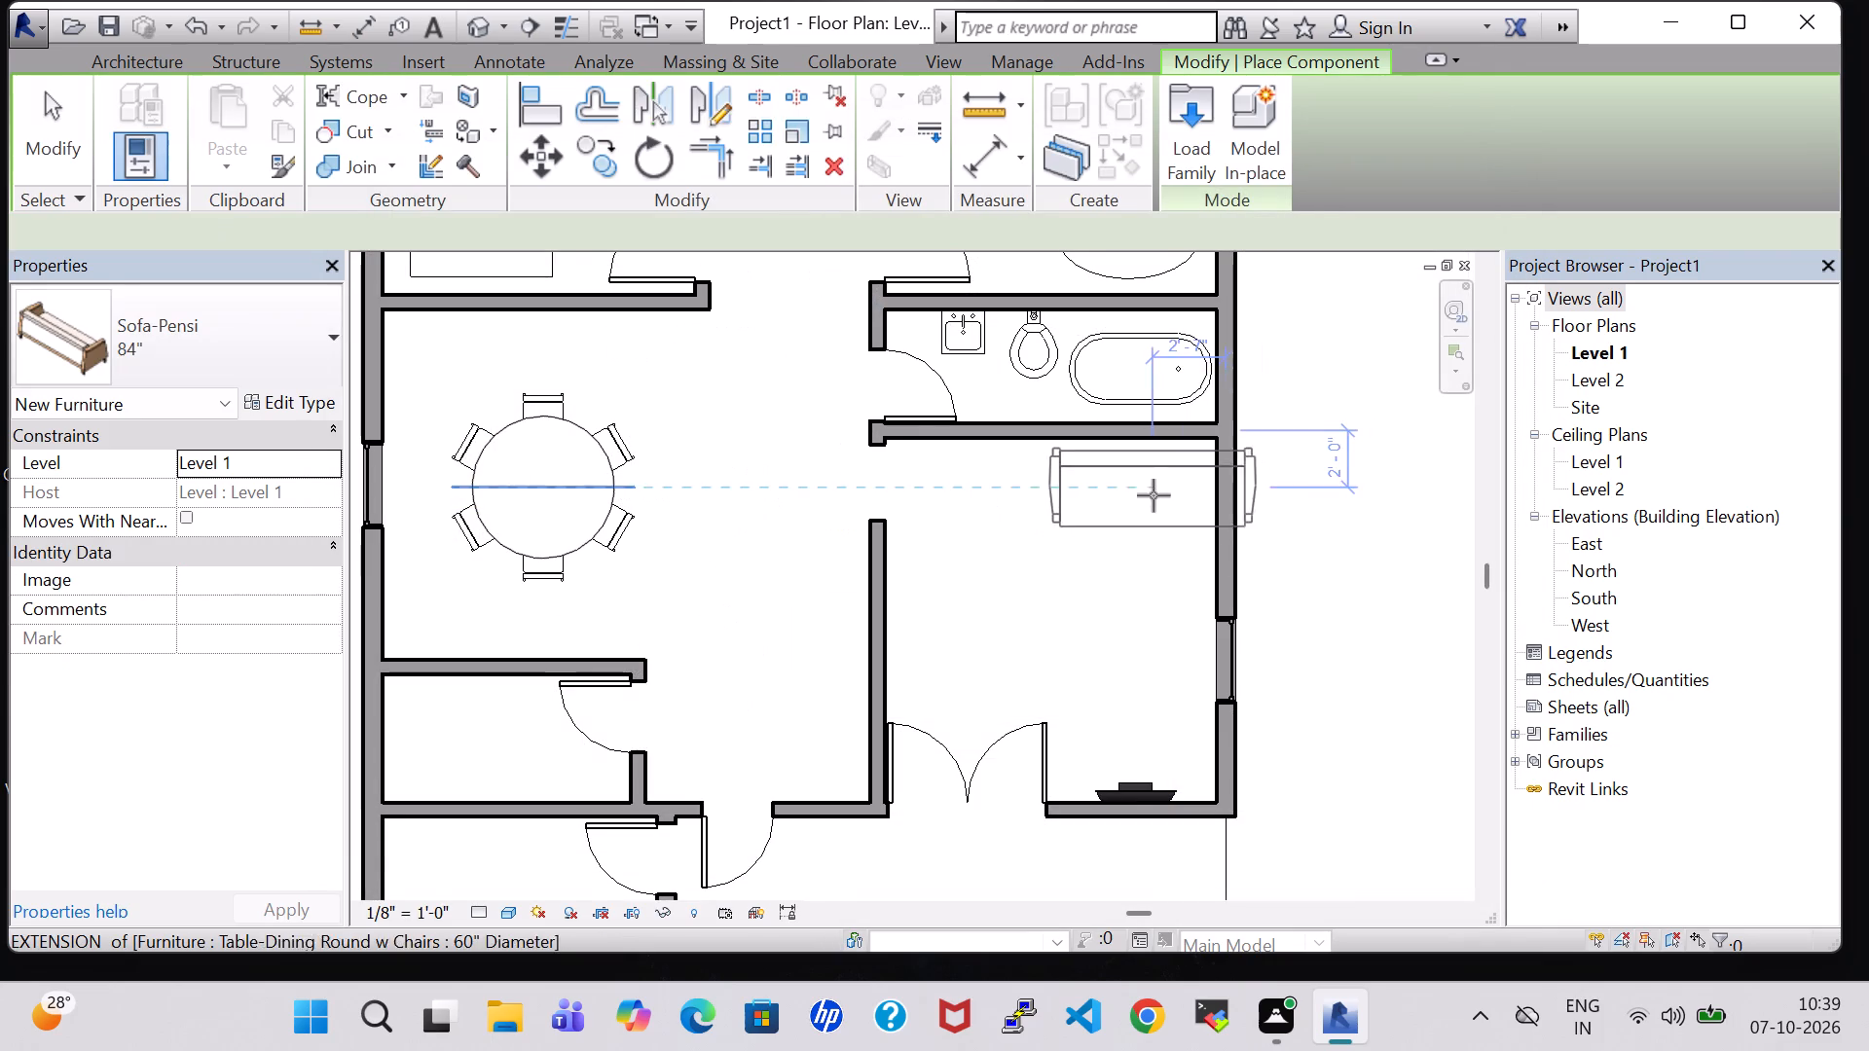
Place the 84" Sofa-Pensi along the living room's north wall, centred about 4'-8" from the east wall and 2'-0" from the north wall.
click(1092, 481)
key(Escape)
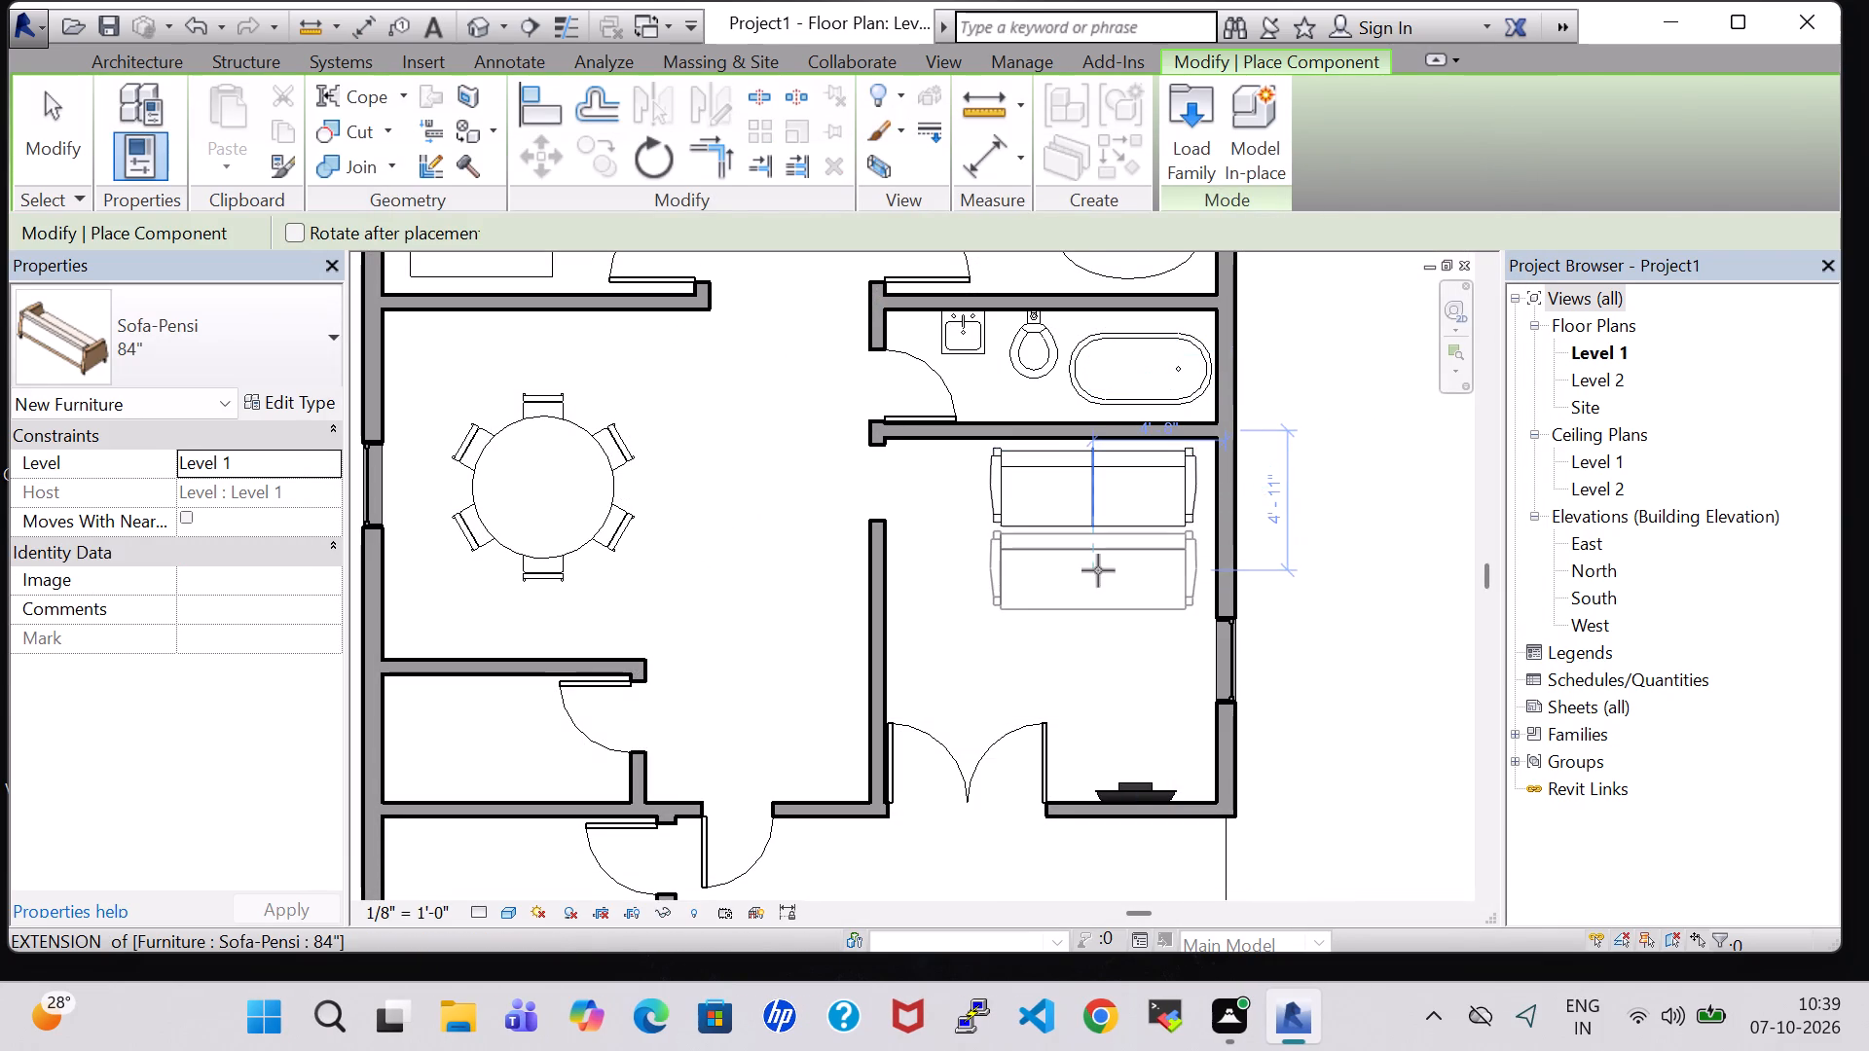
key(Escape)
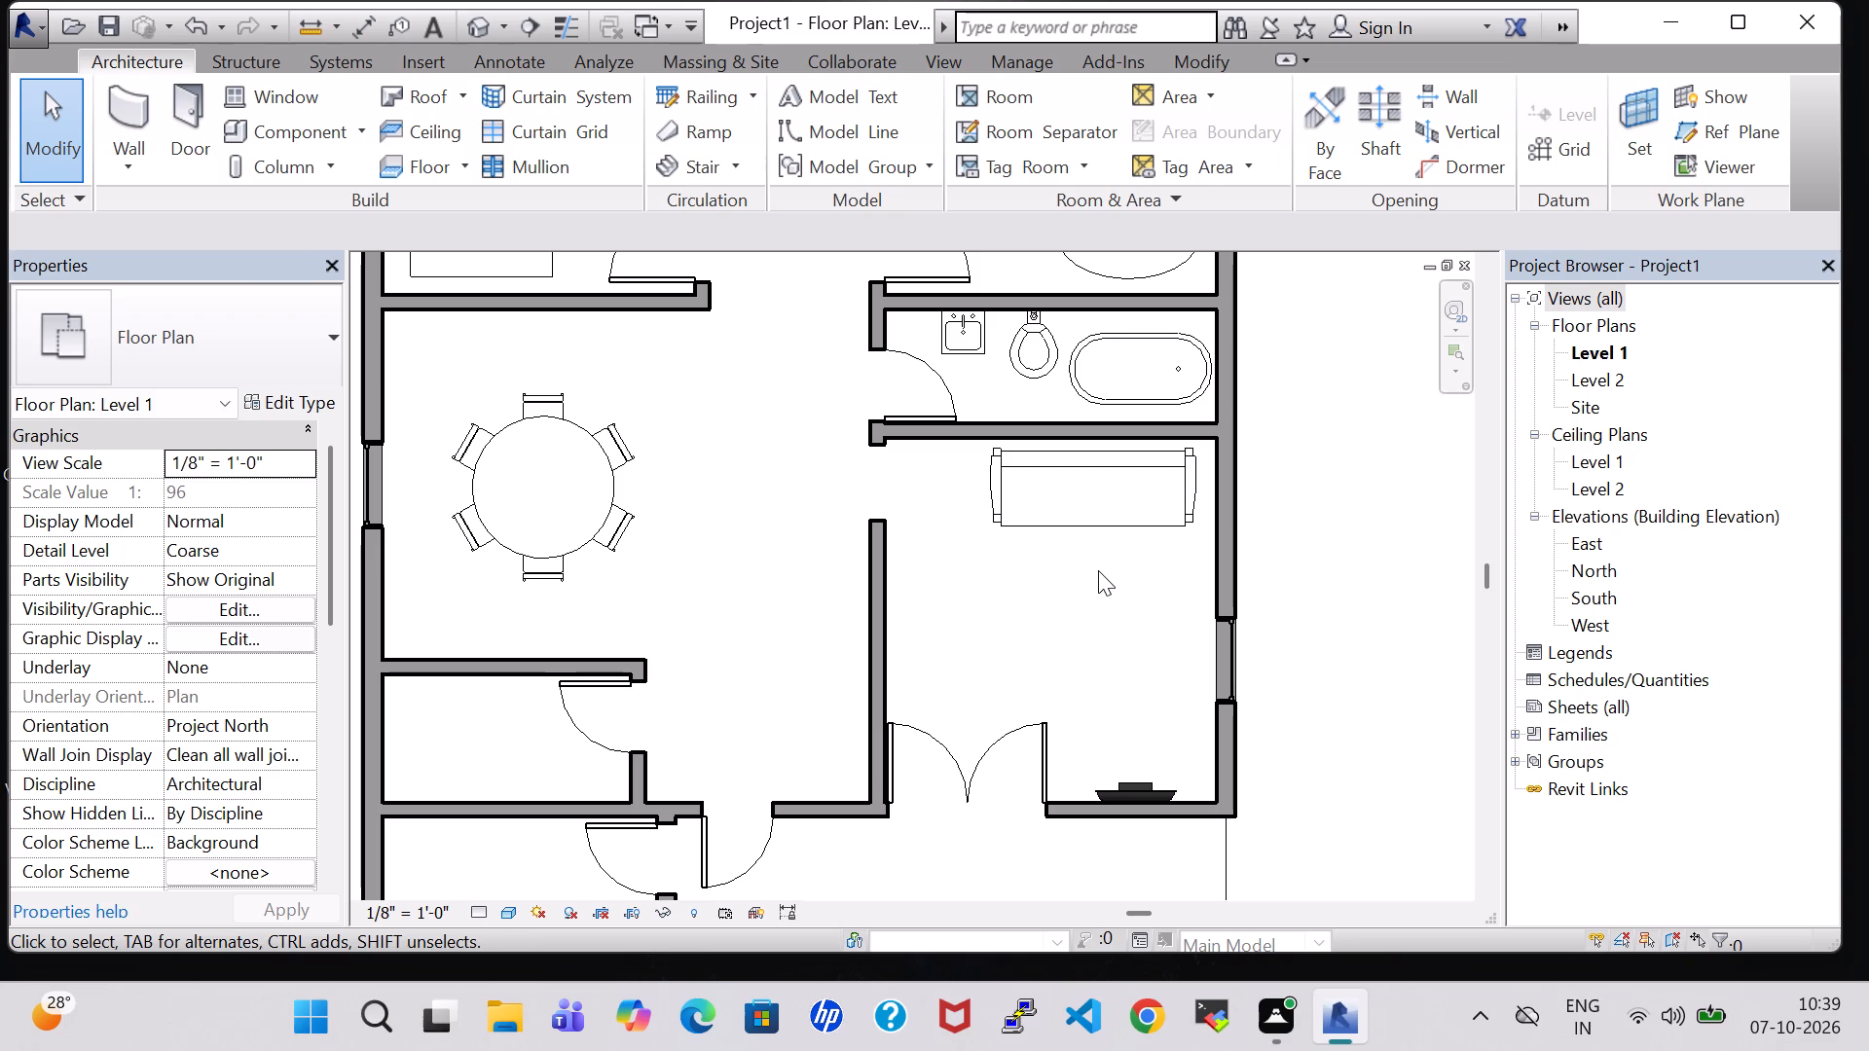
Load the Sofa family from the furniture library's Seating folder.
click(278, 142)
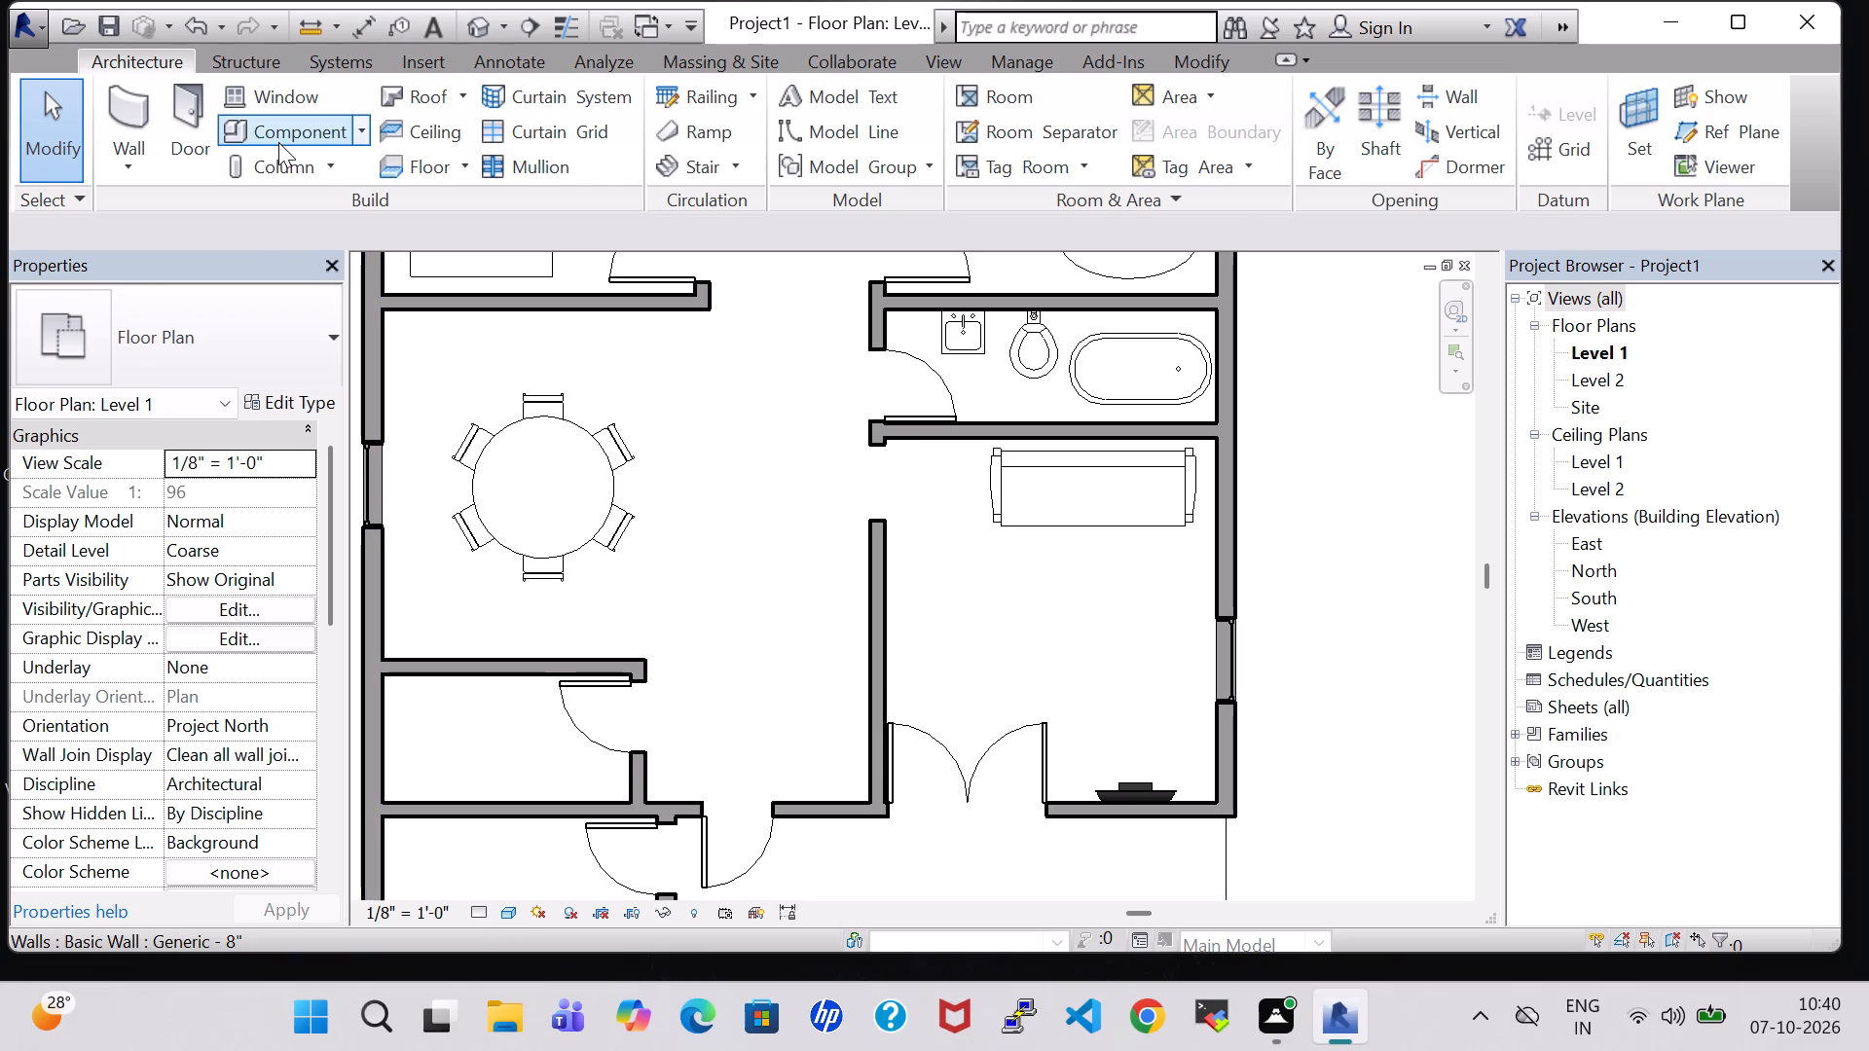
click(1179, 107)
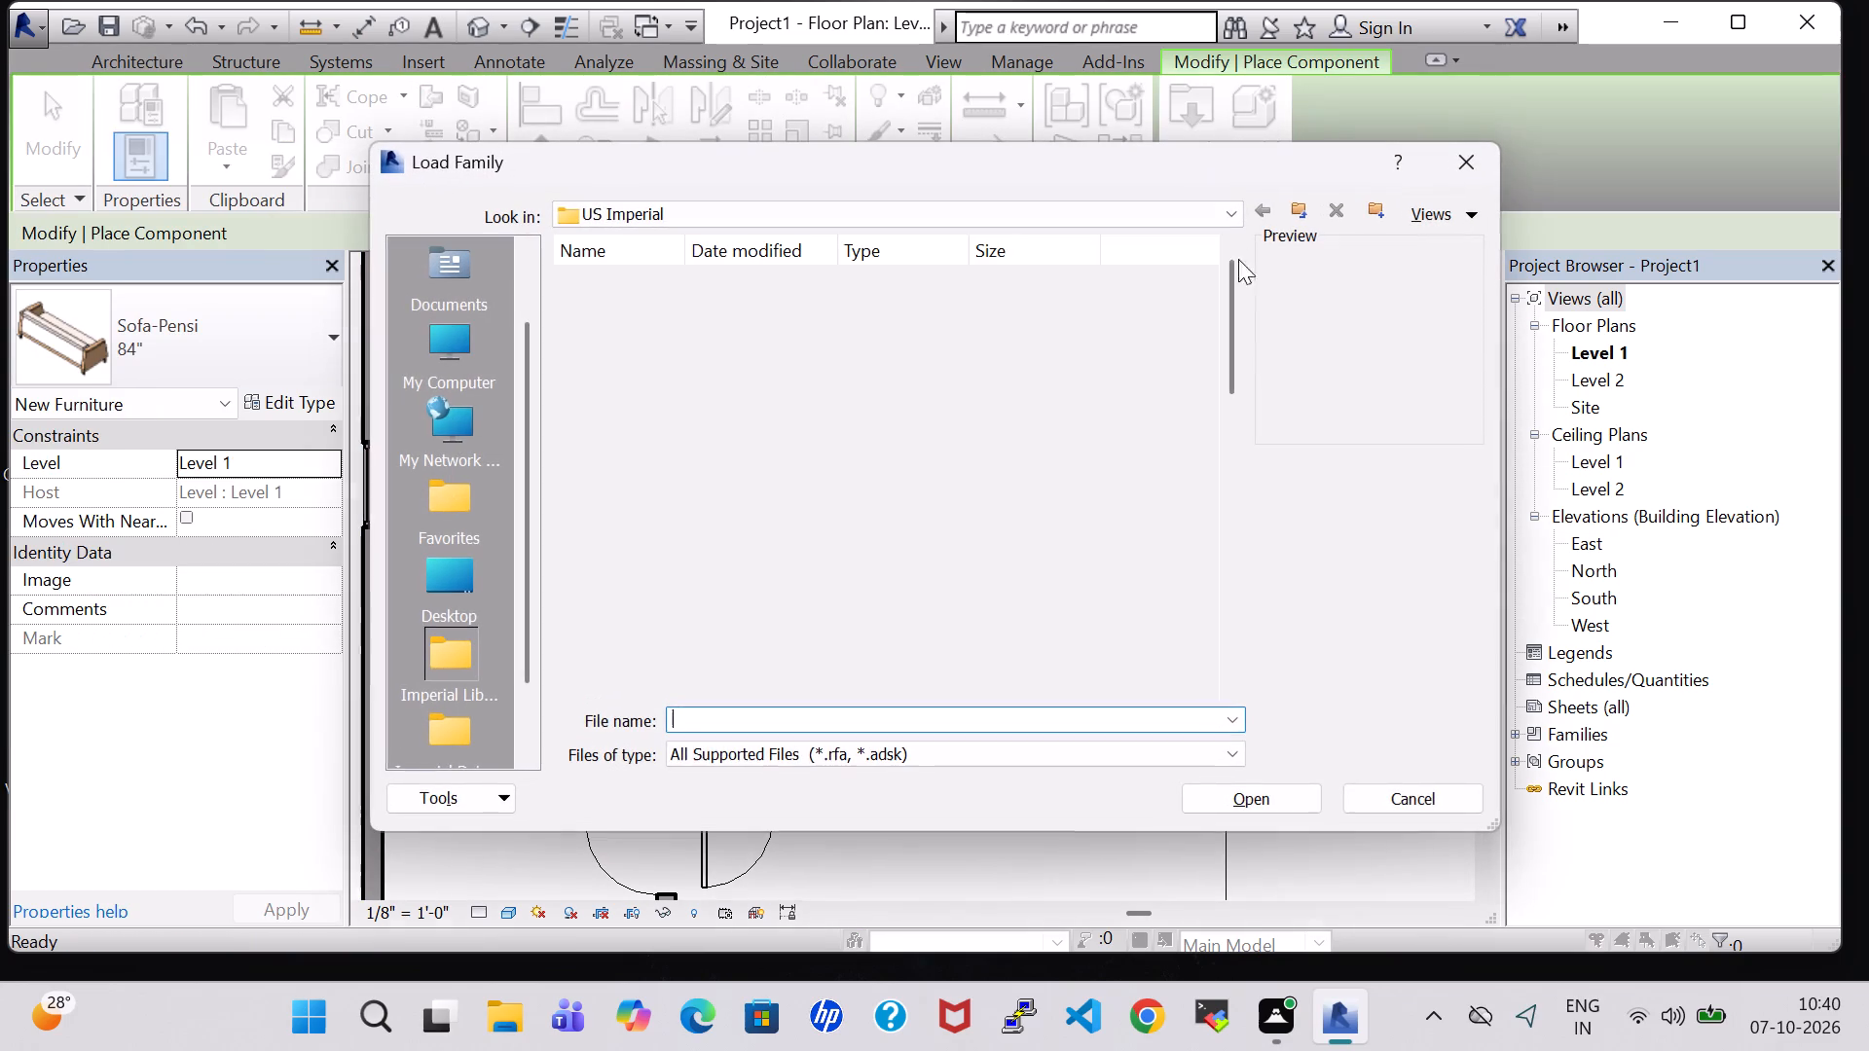
scroll(1021, 658, down, 1)
double_click(1080, 433)
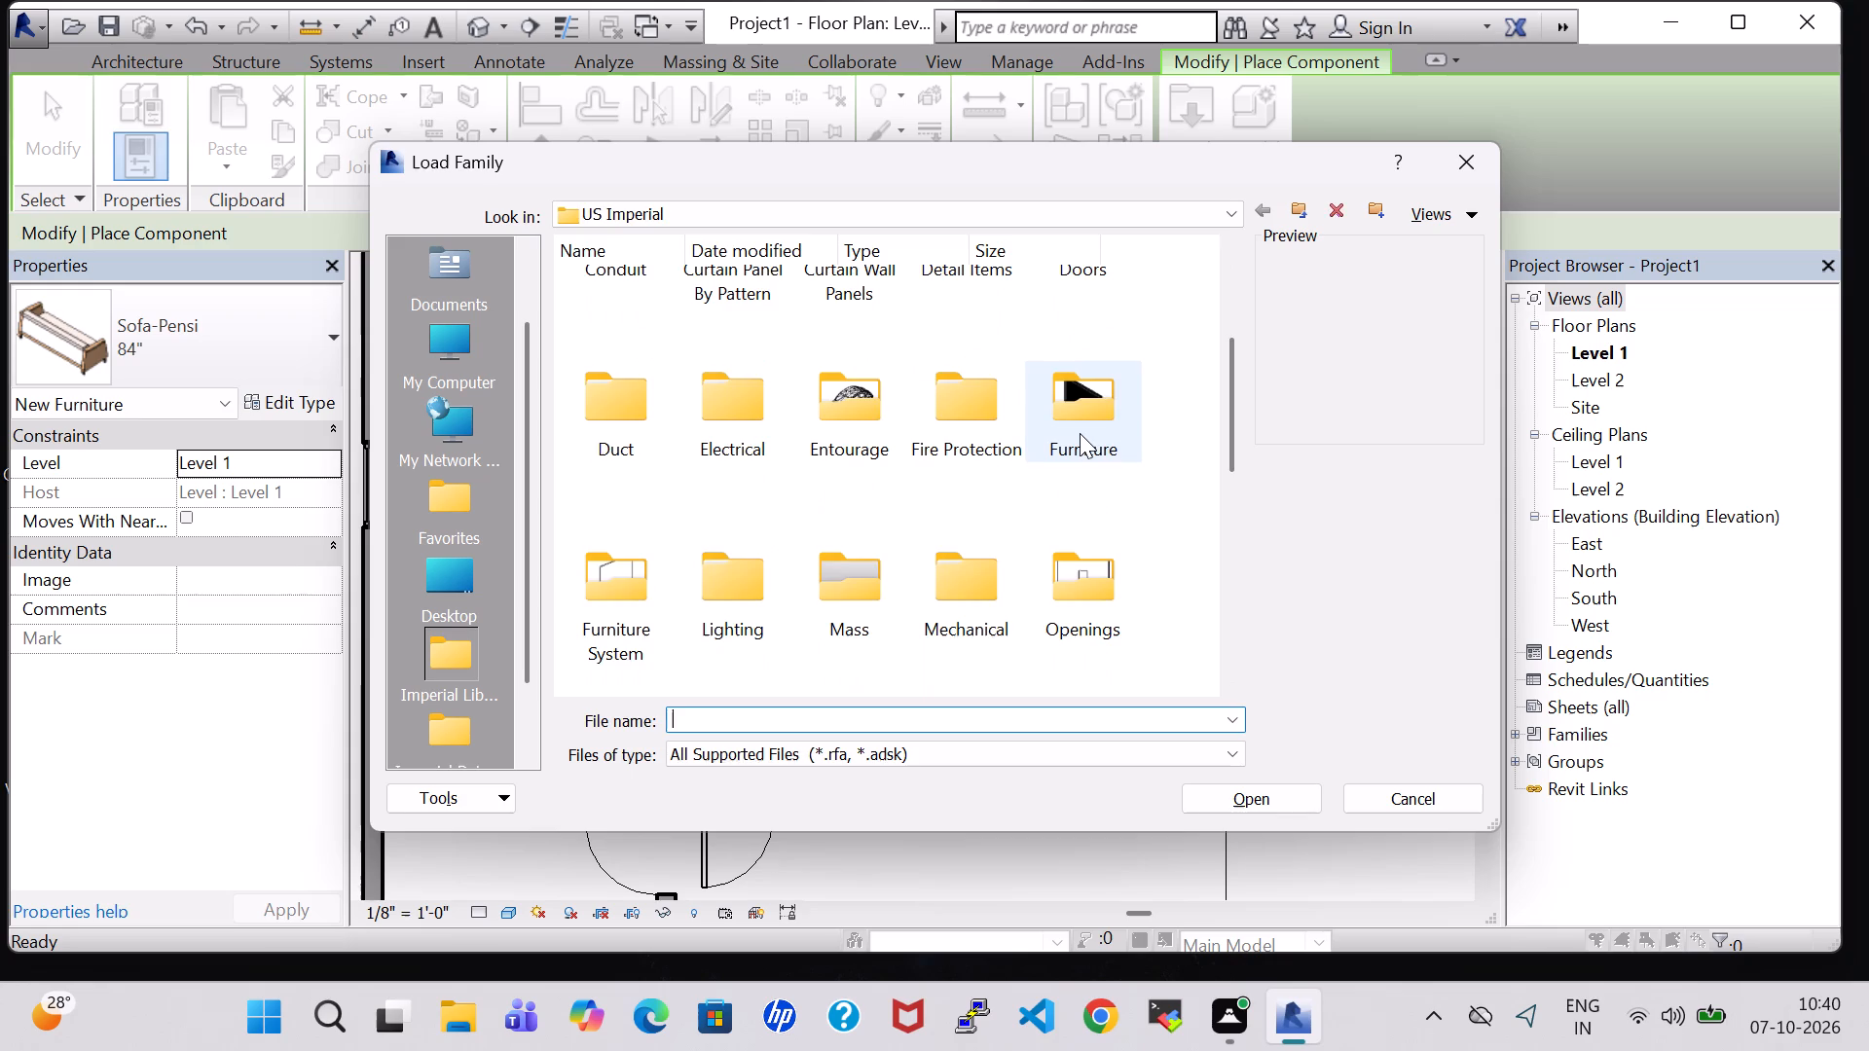
double_click(734, 321)
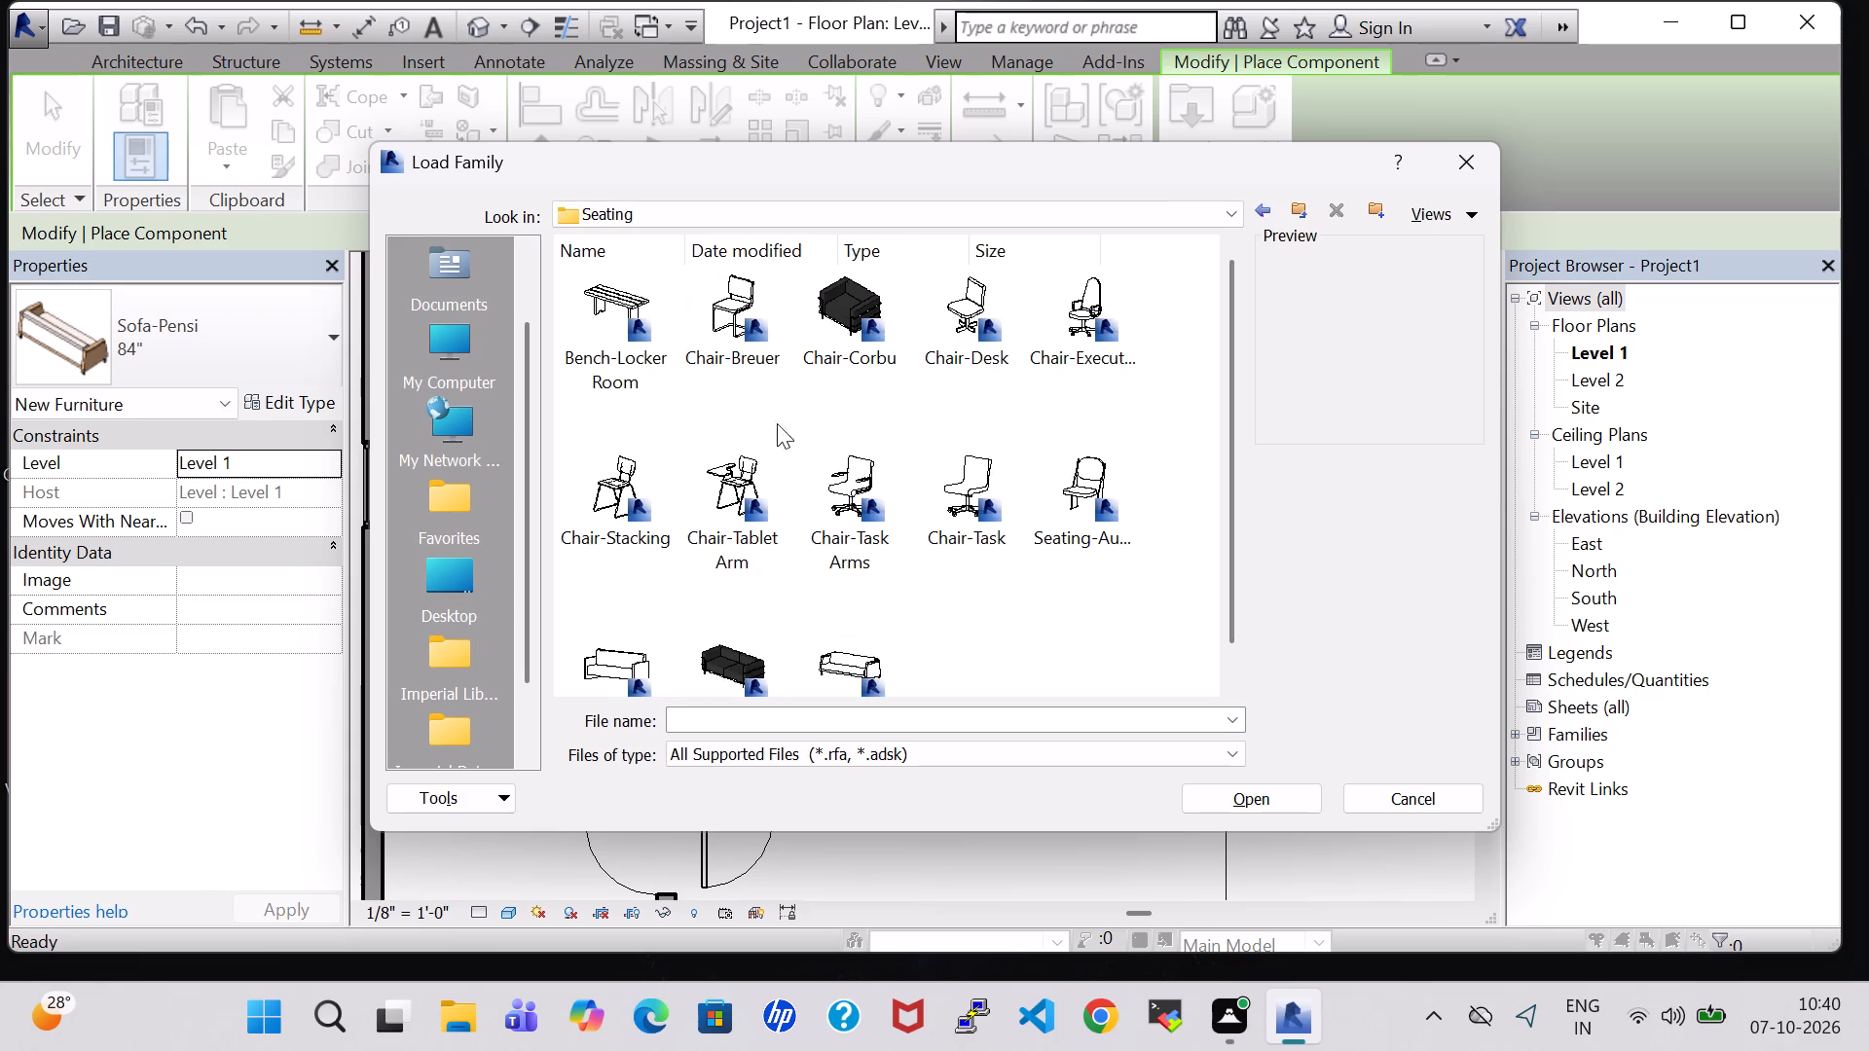
scroll(807, 596, down, 1)
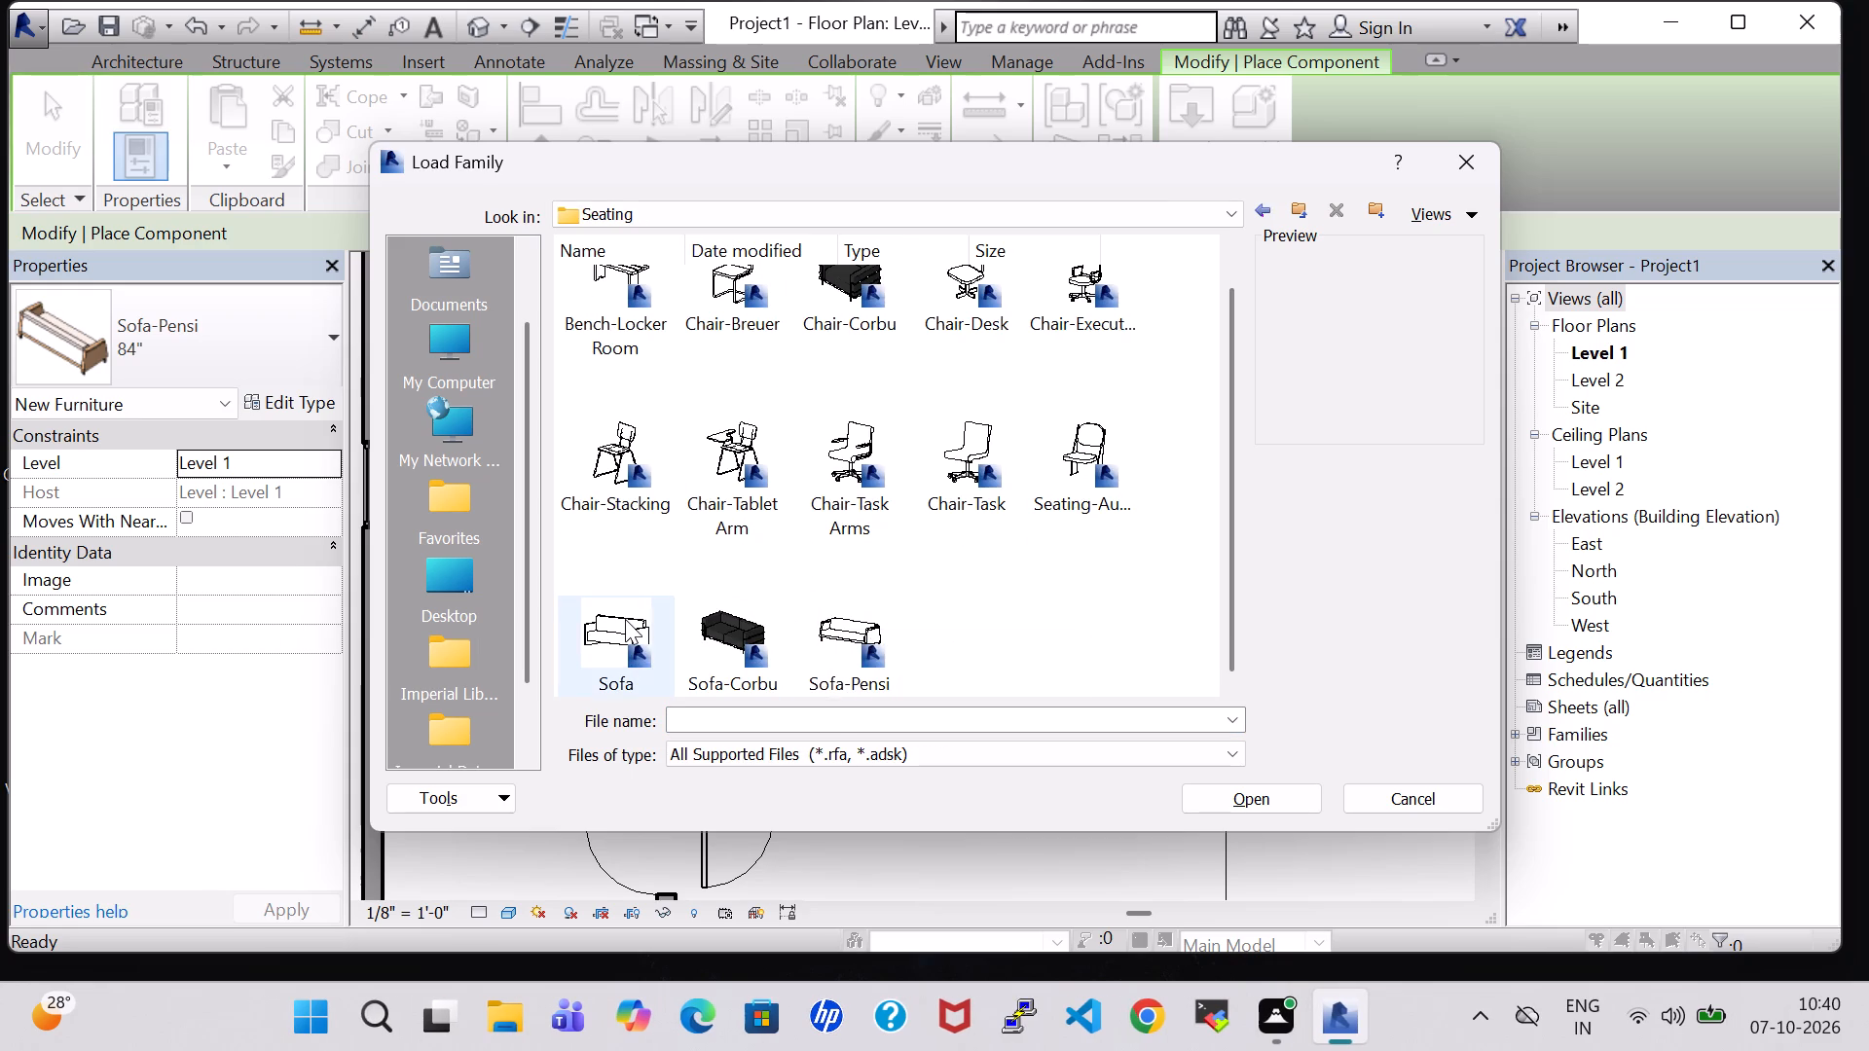
click(625, 619)
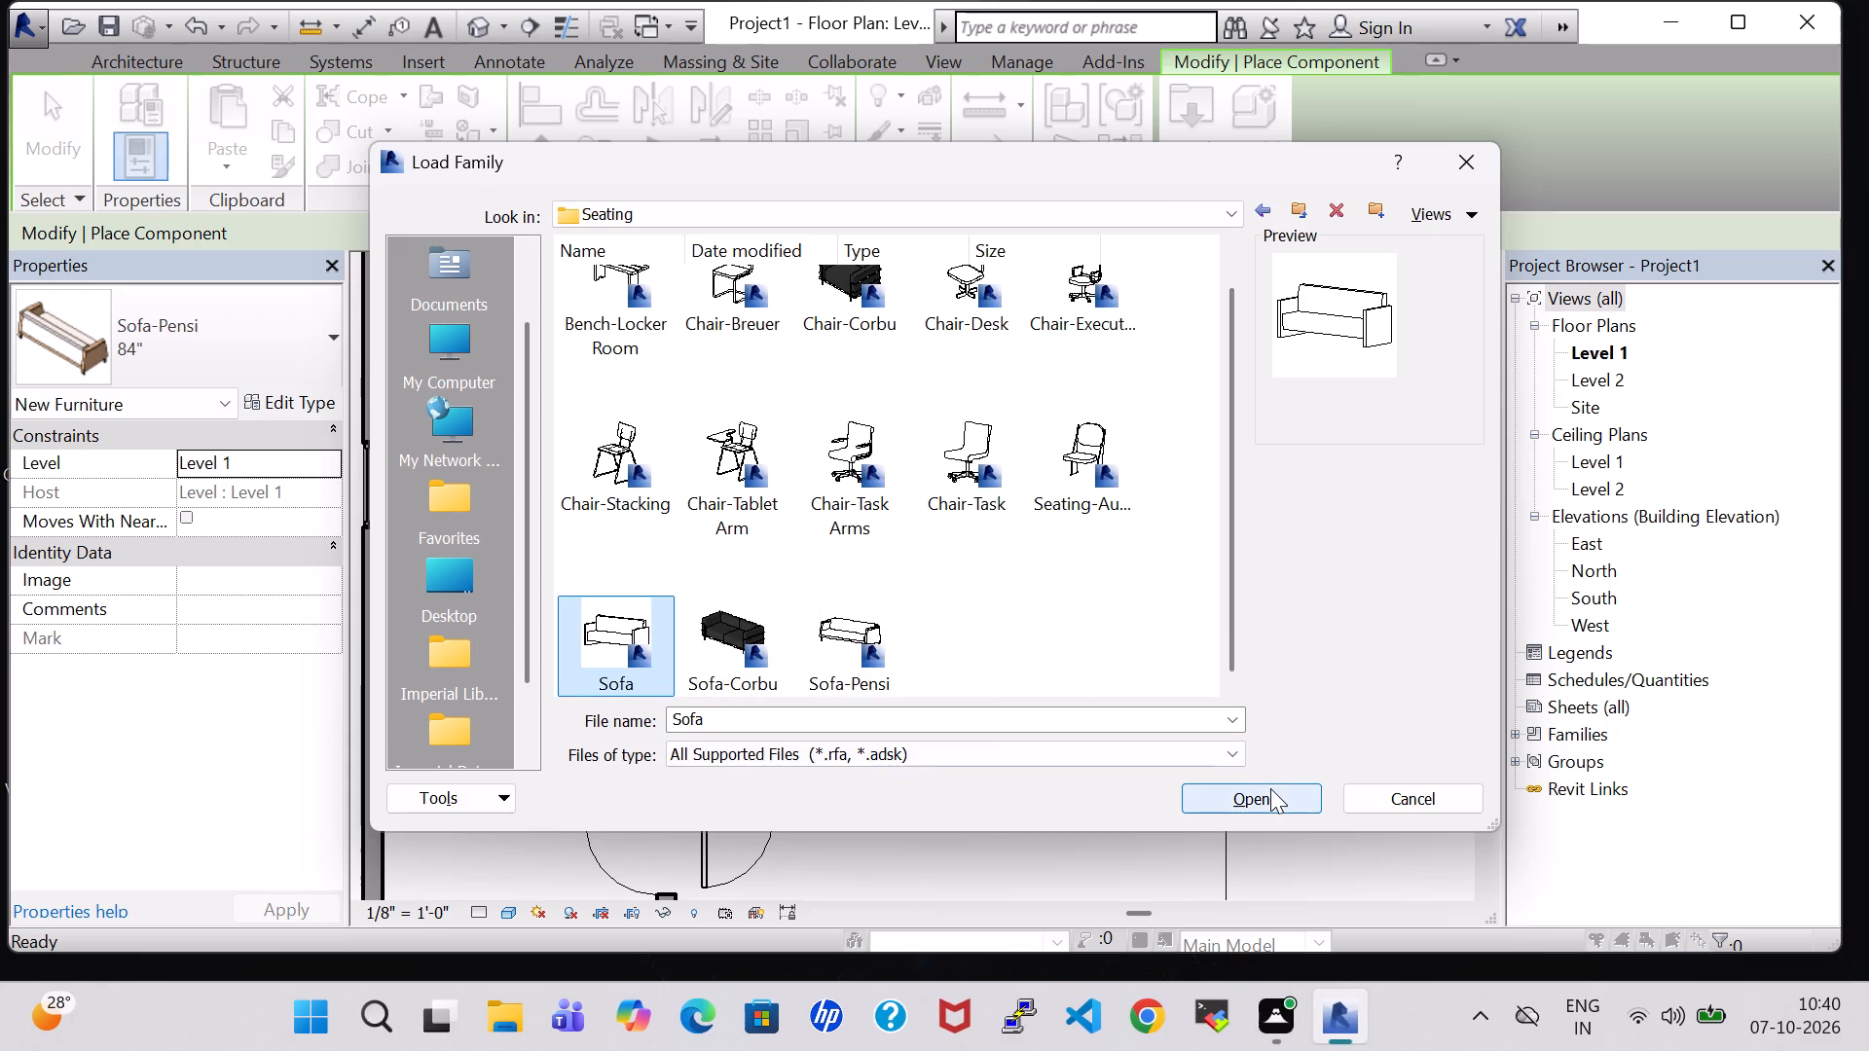
click(1271, 799)
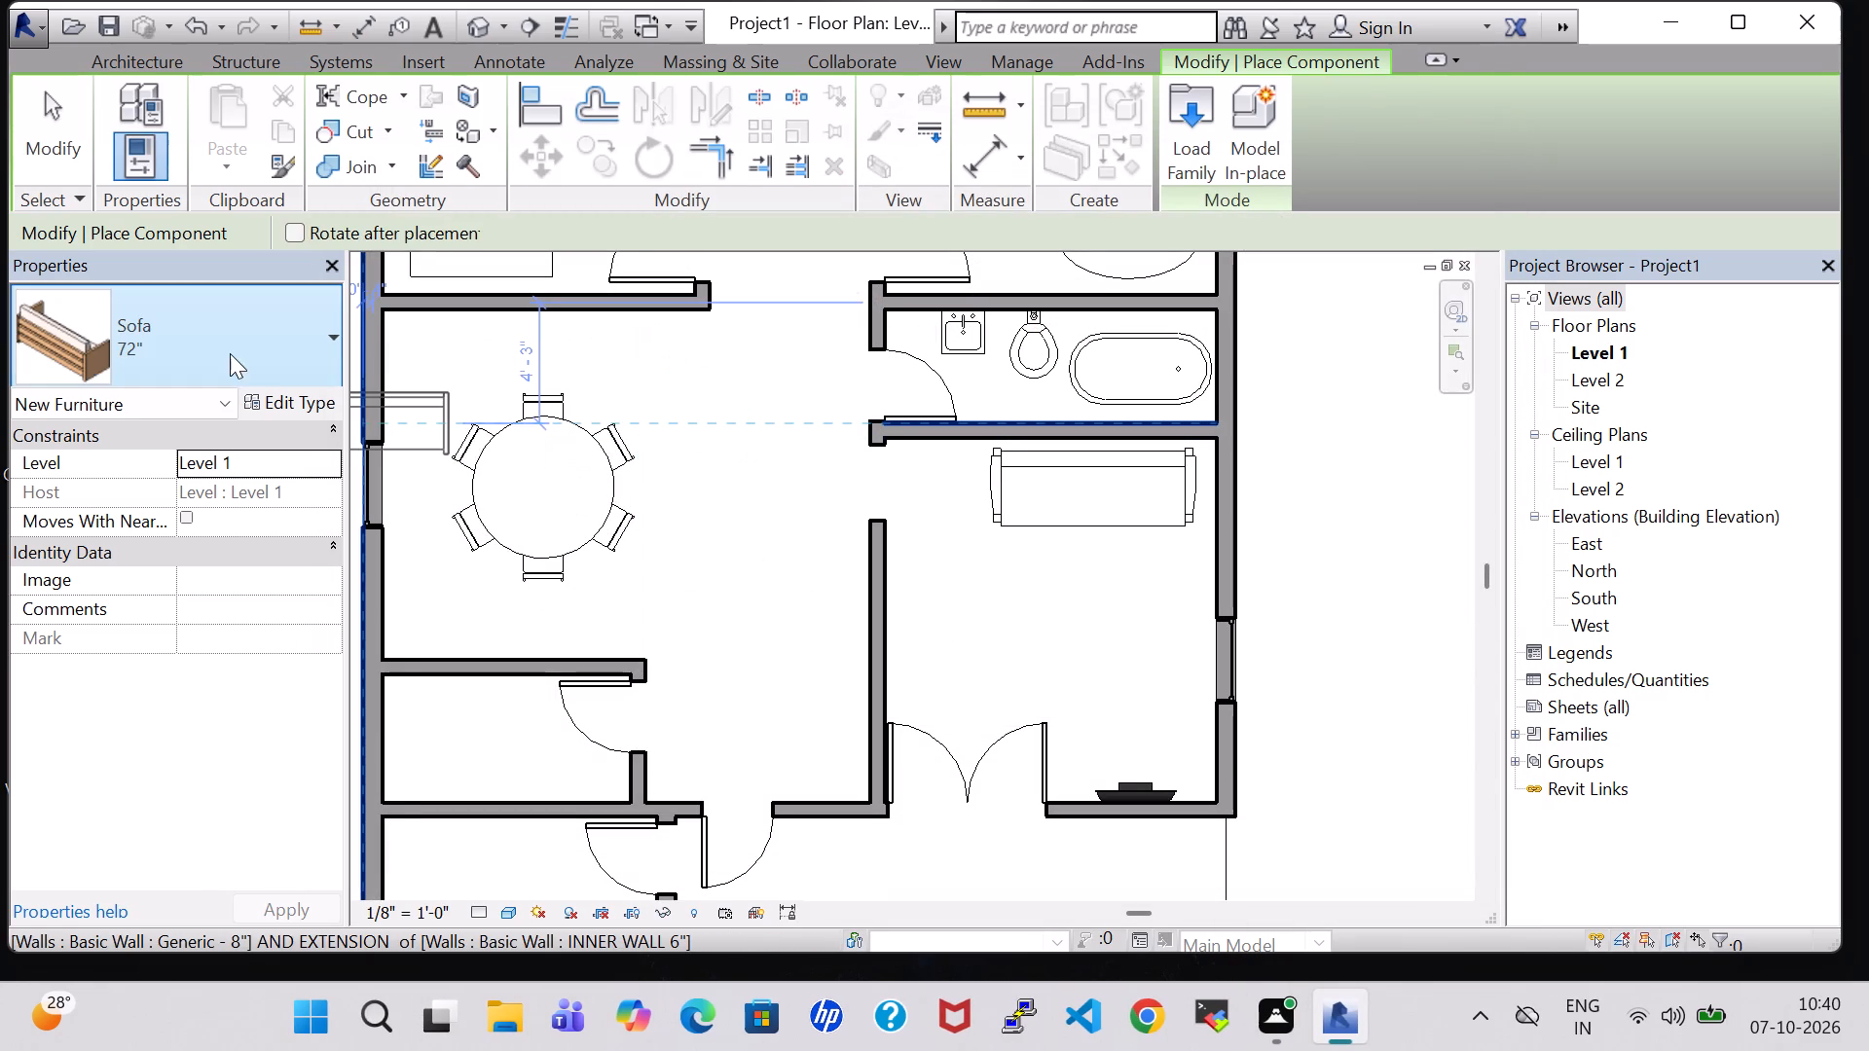
Switch the Sofa type to 54" and place it lengthwise along the living room's east wall, centred about 1'-6" from the wall.
click(247, 351)
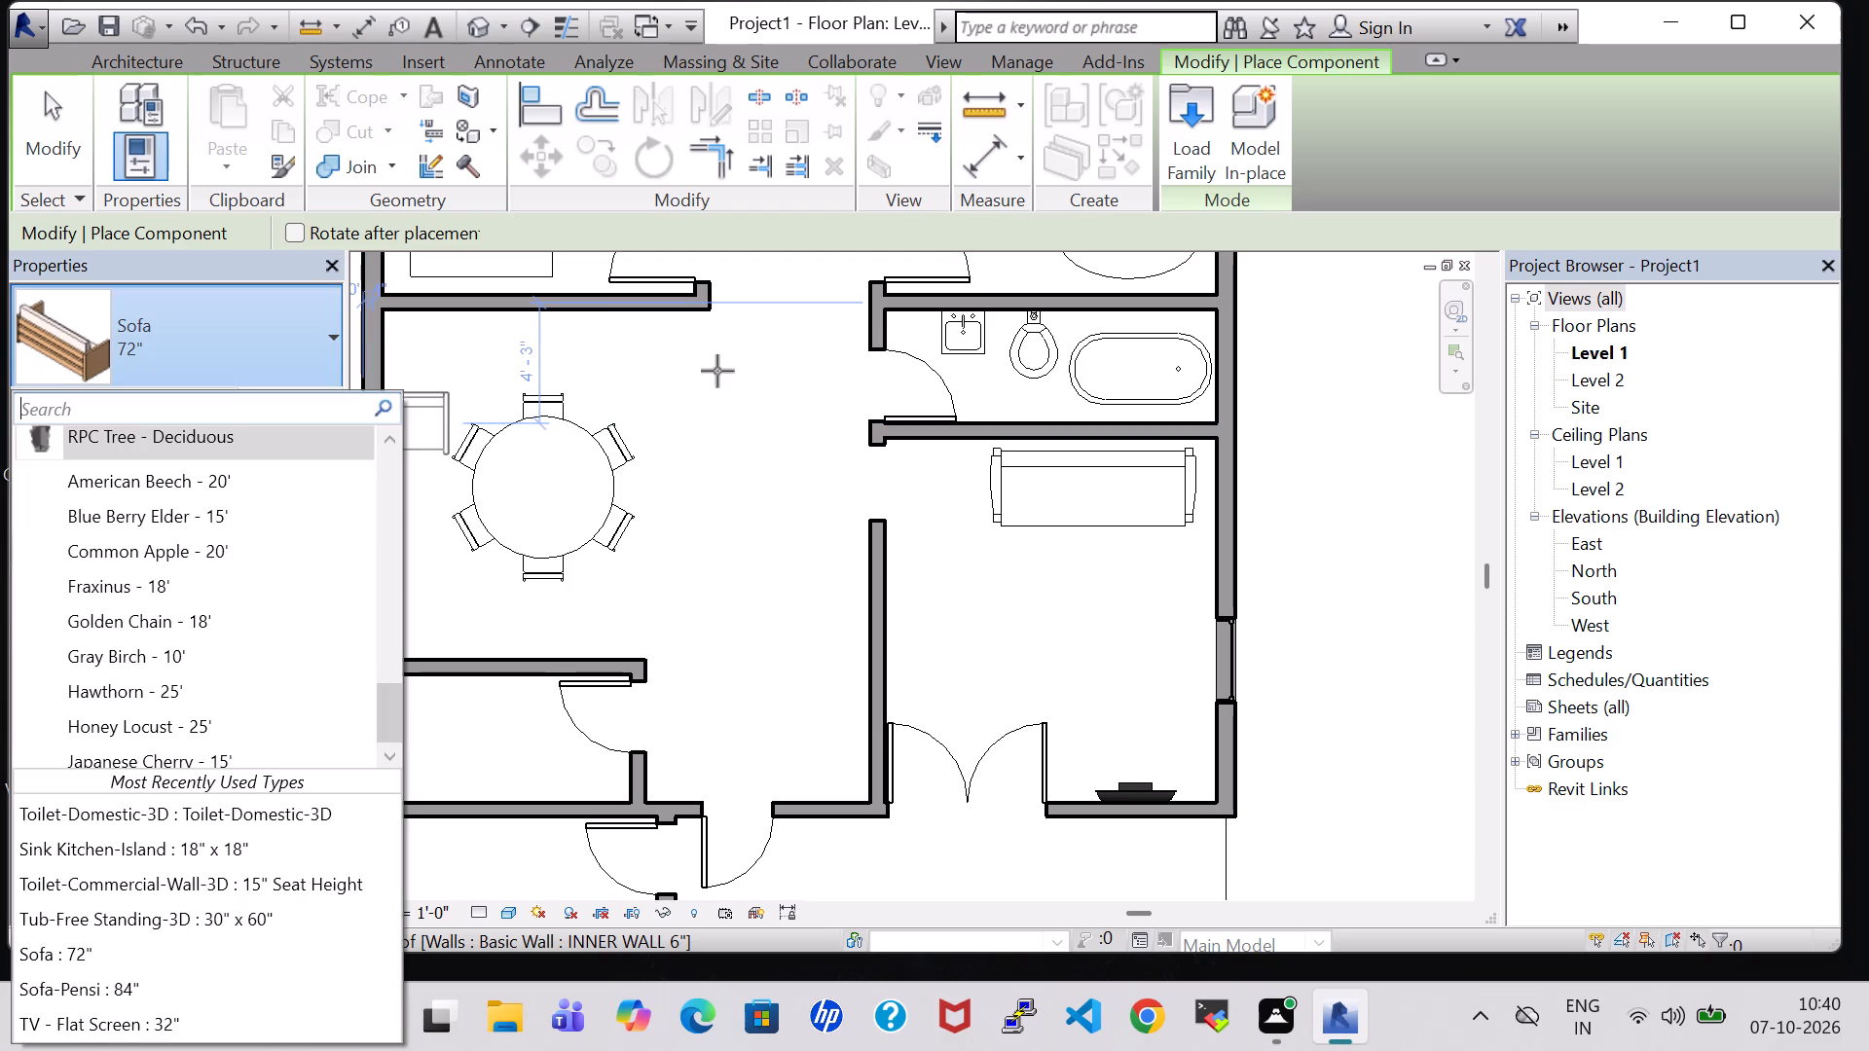
click(307, 336)
click(298, 408)
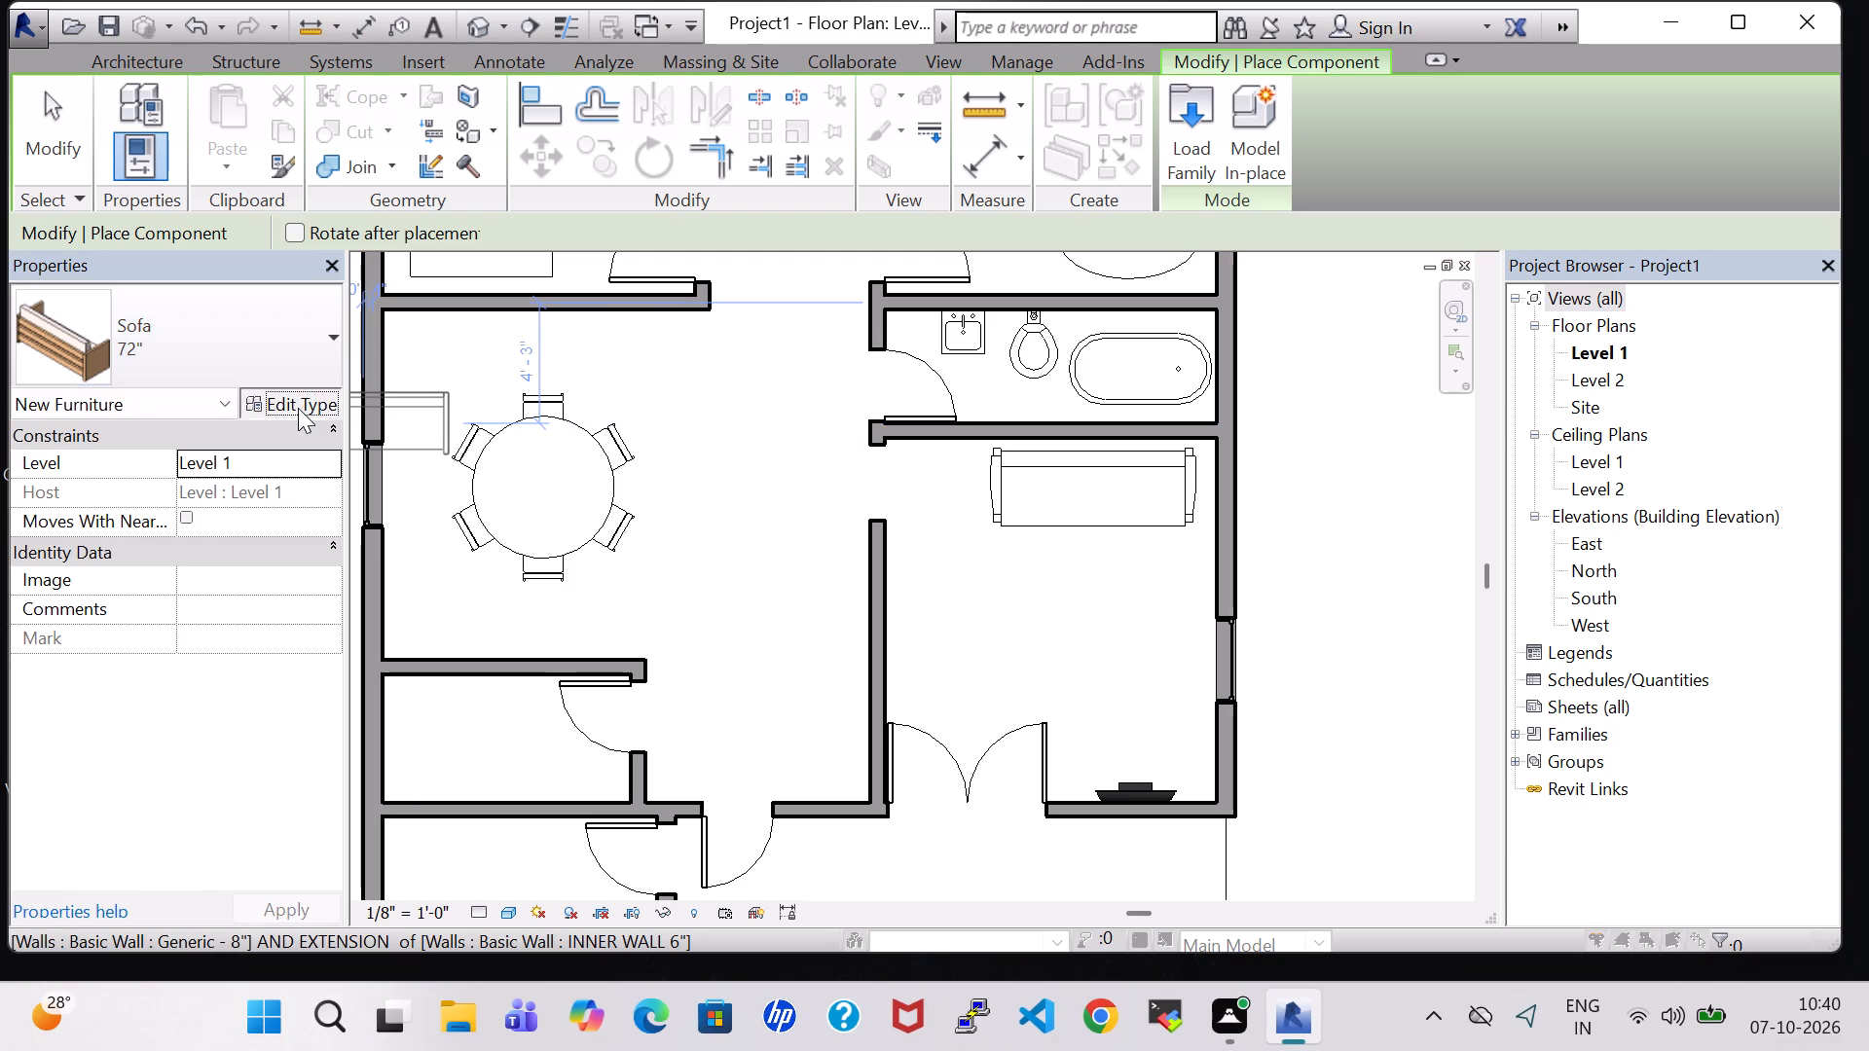
click(1654, 255)
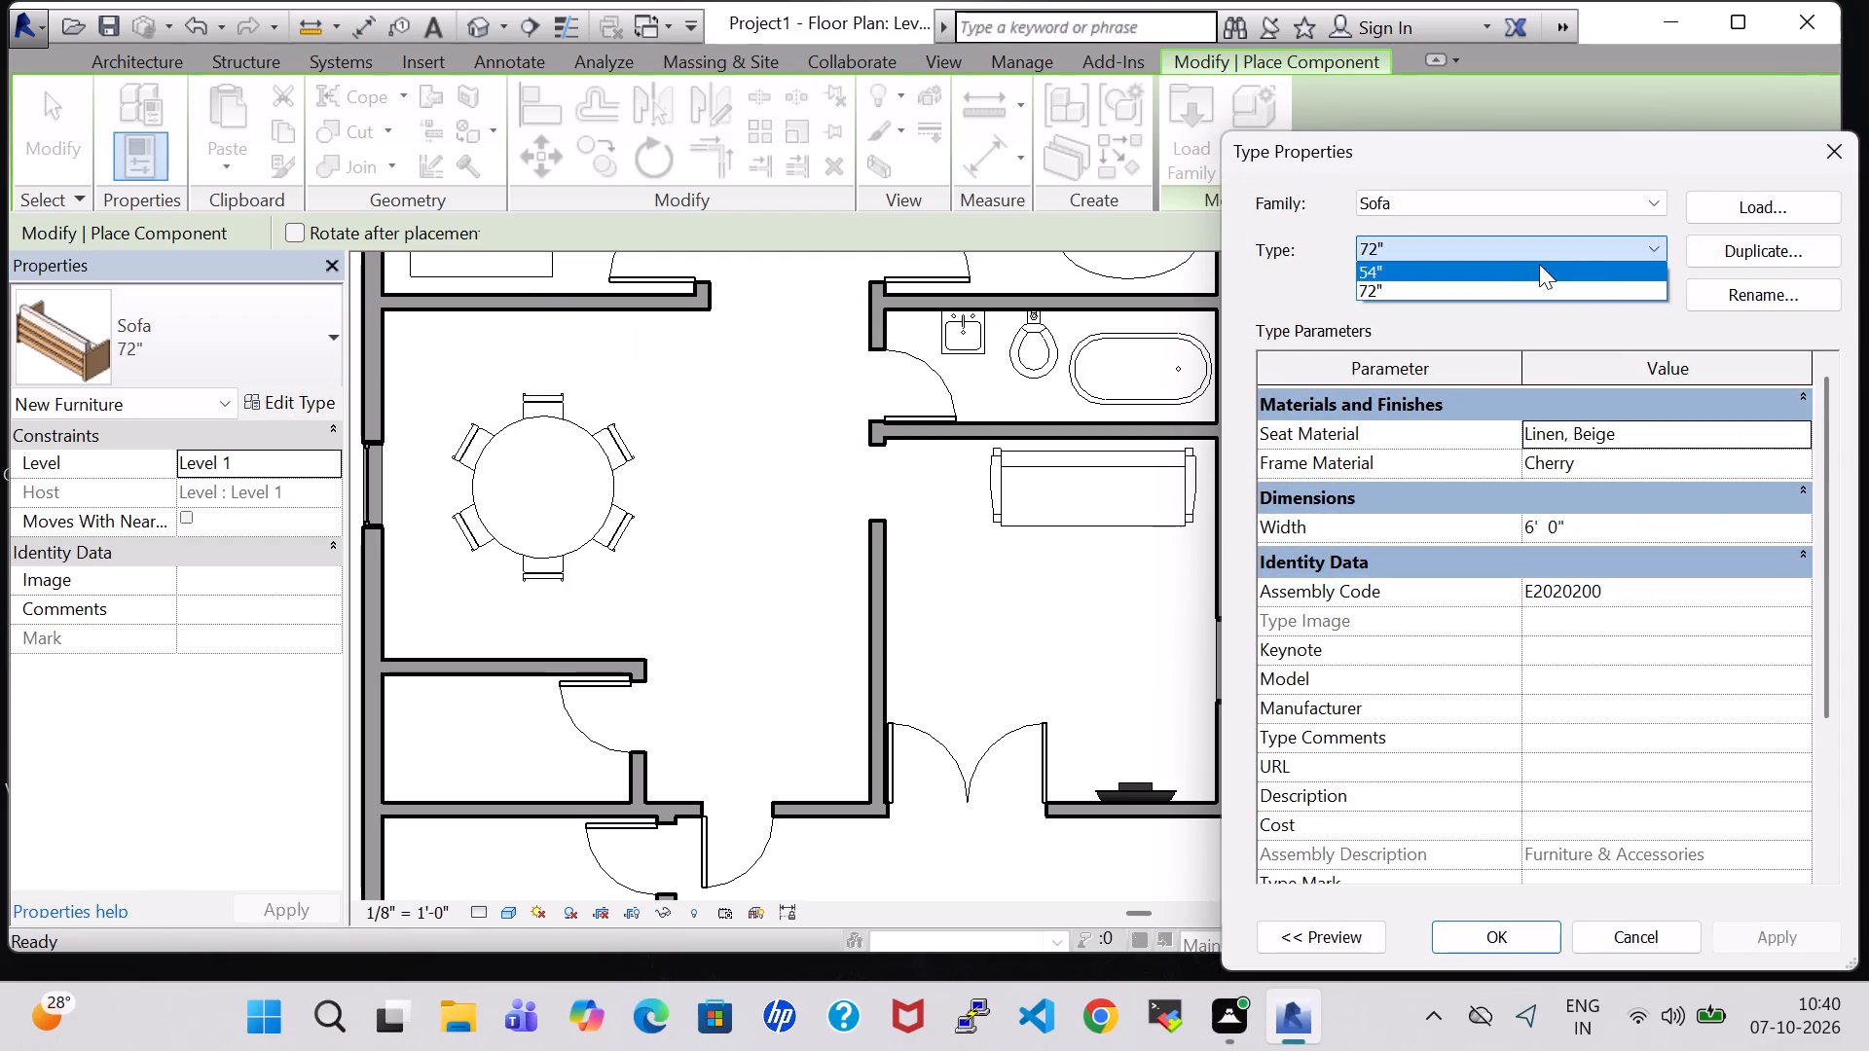
click(1539, 264)
click(1528, 935)
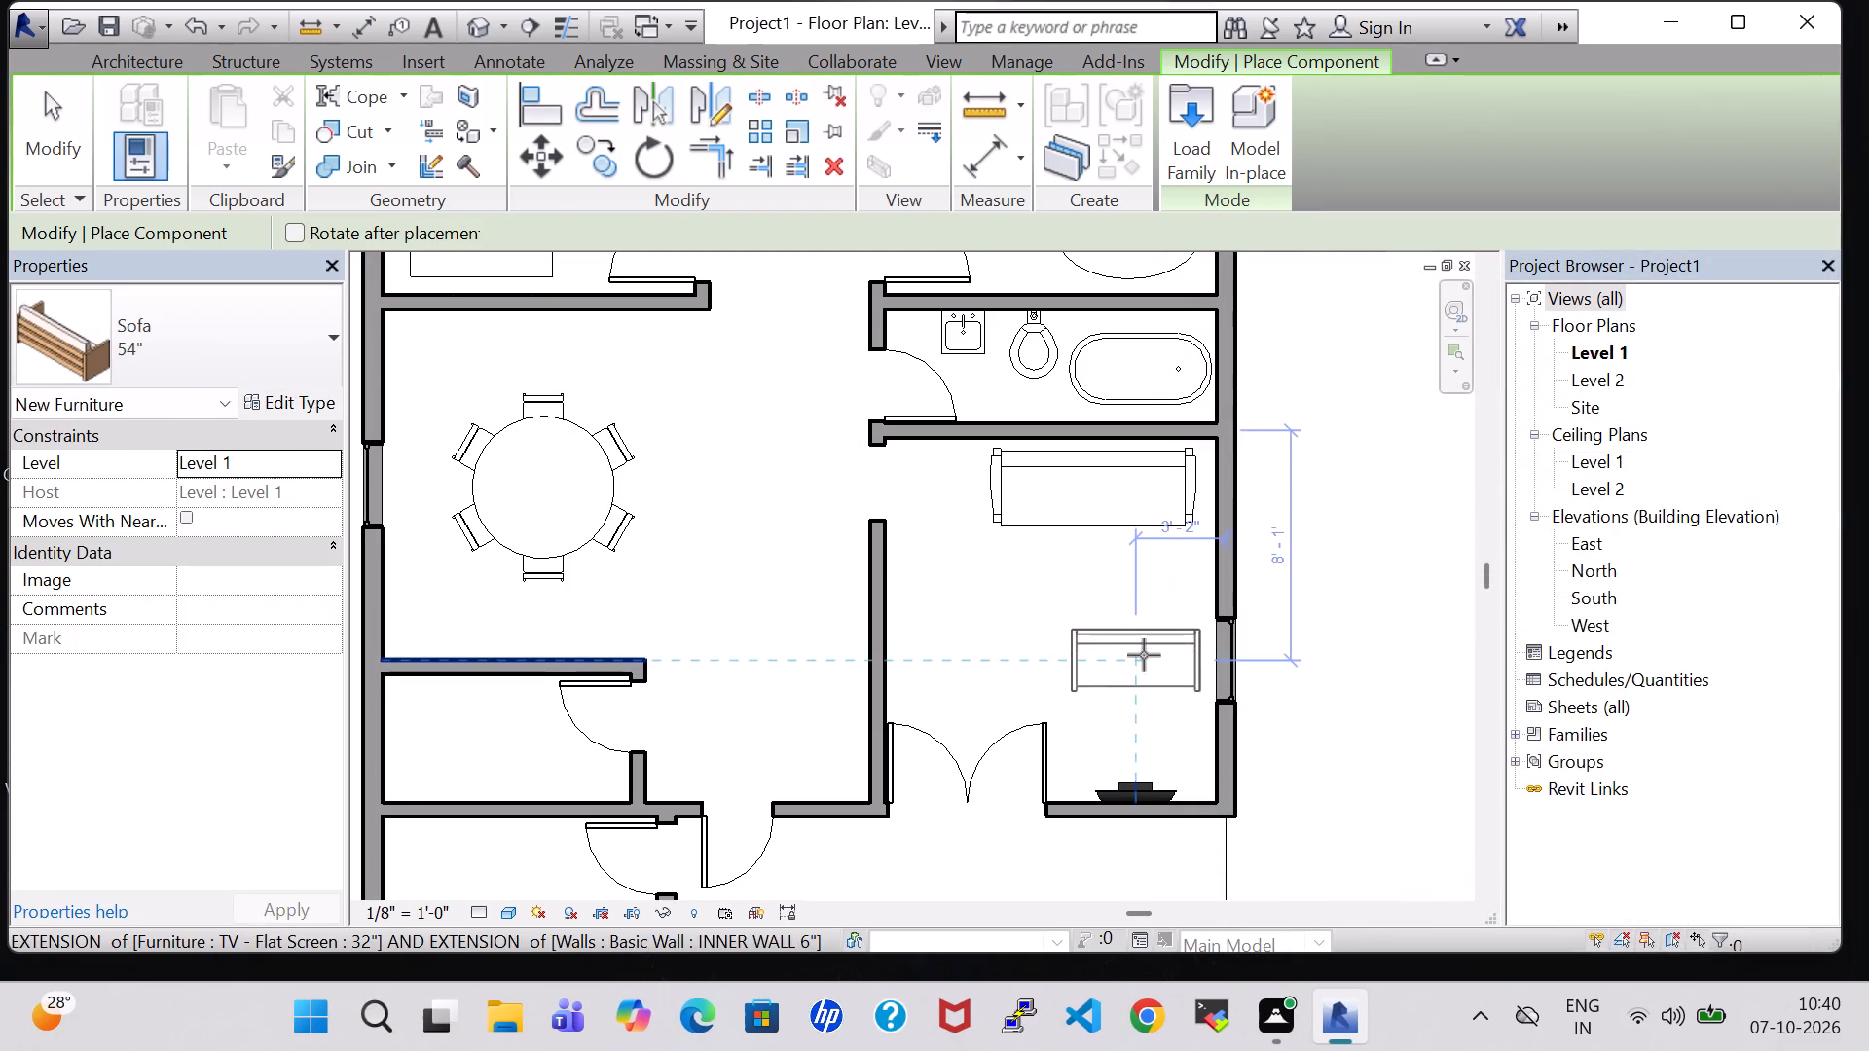
key(space)
key(space)
key(space)
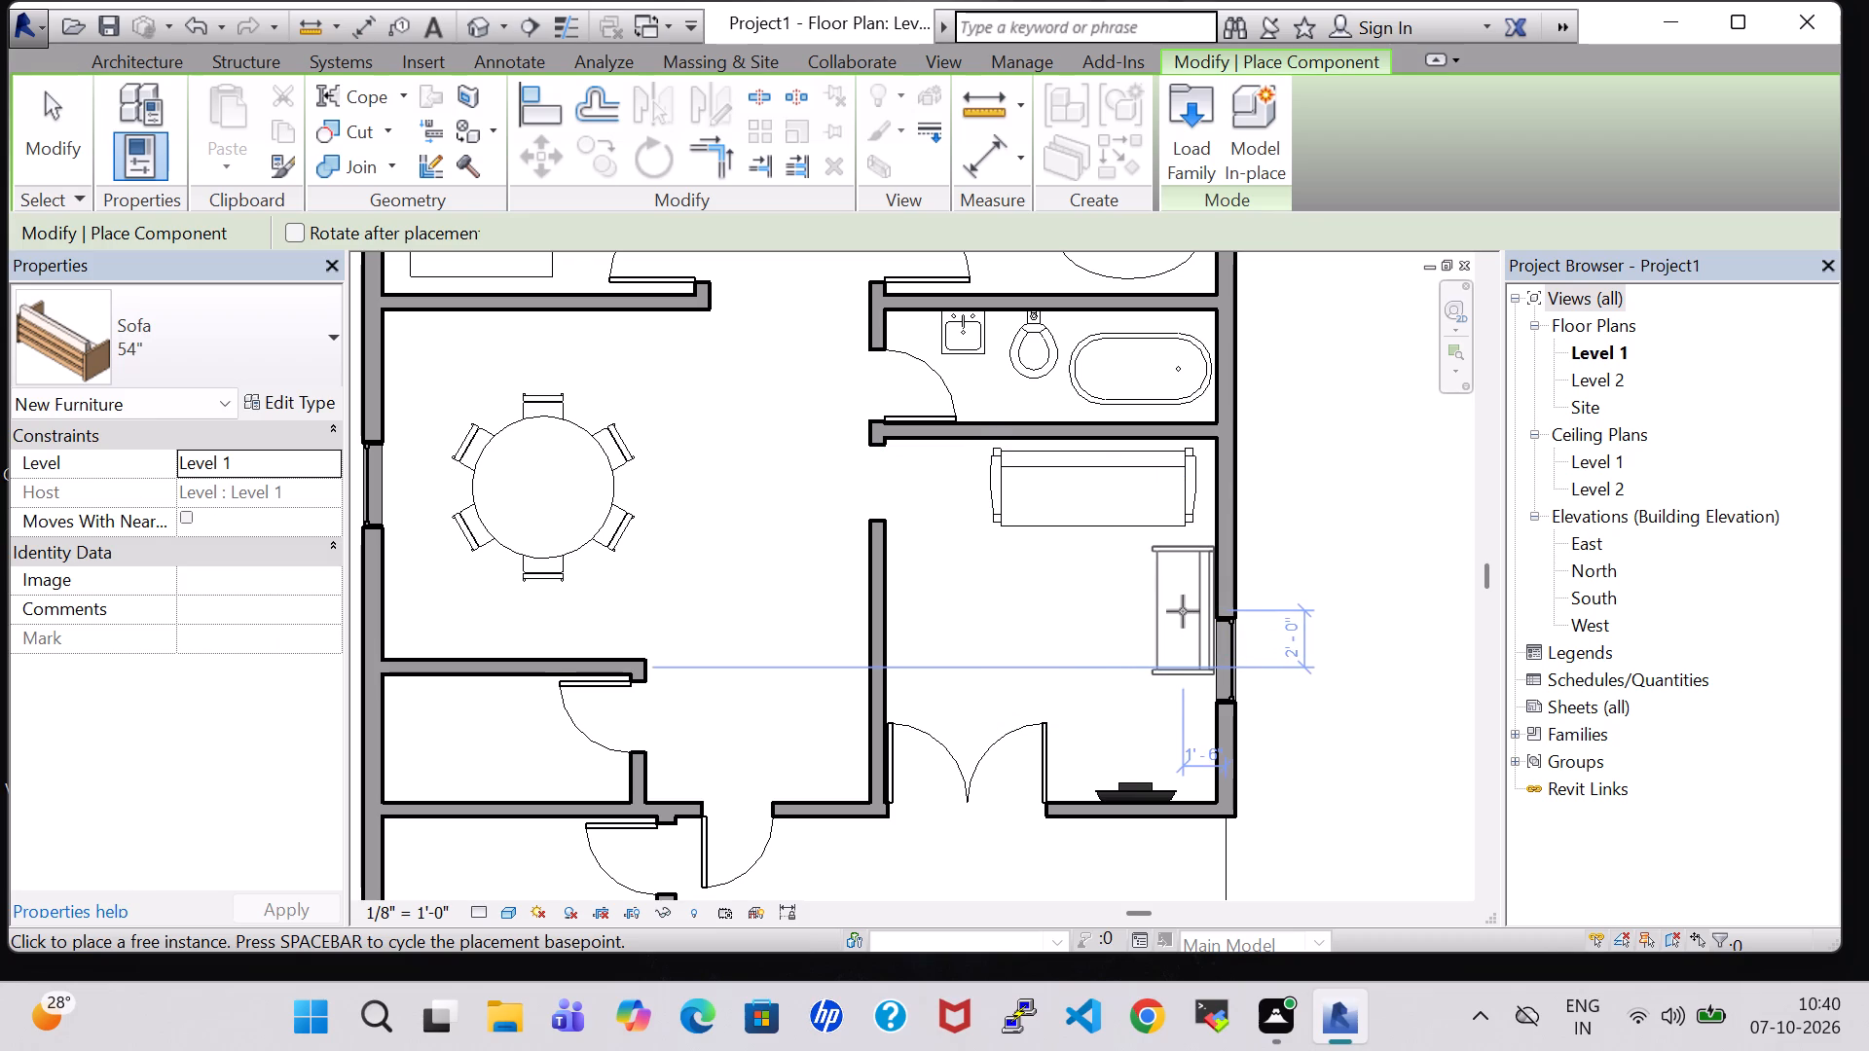
click(1183, 611)
key(Escape)
key(Escape)
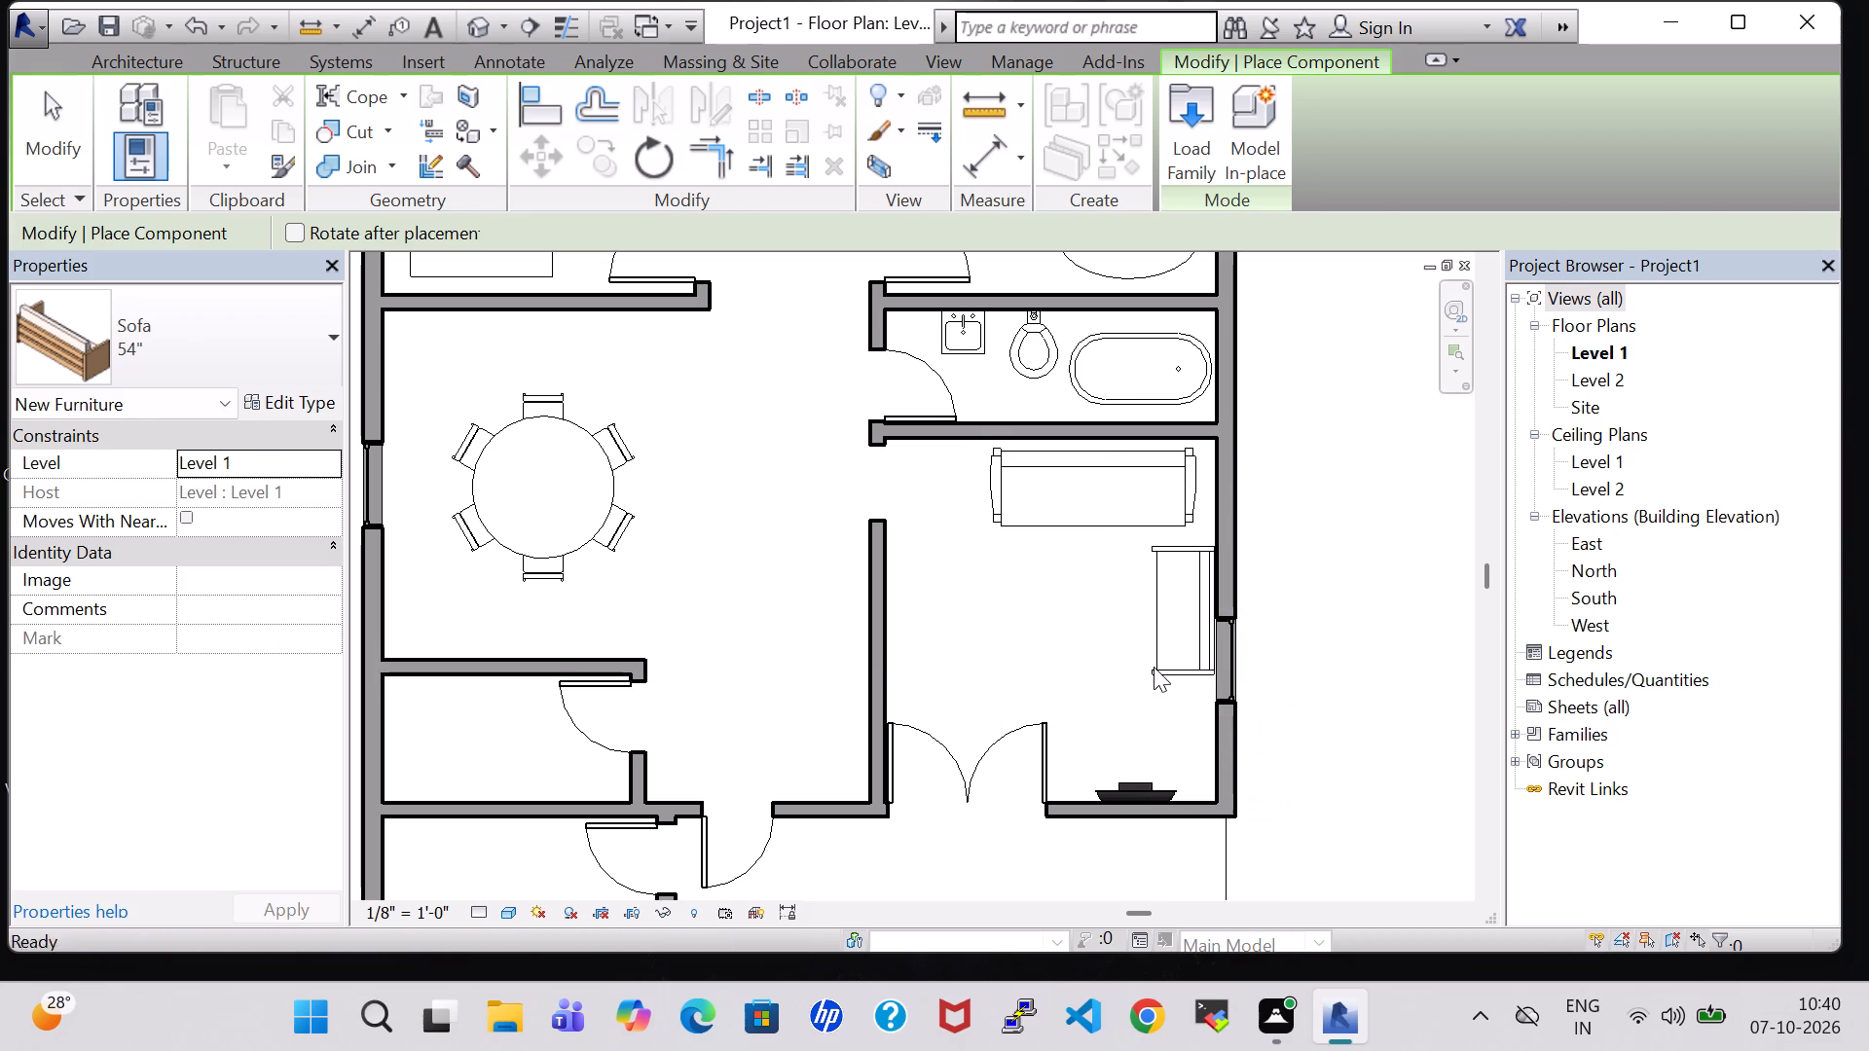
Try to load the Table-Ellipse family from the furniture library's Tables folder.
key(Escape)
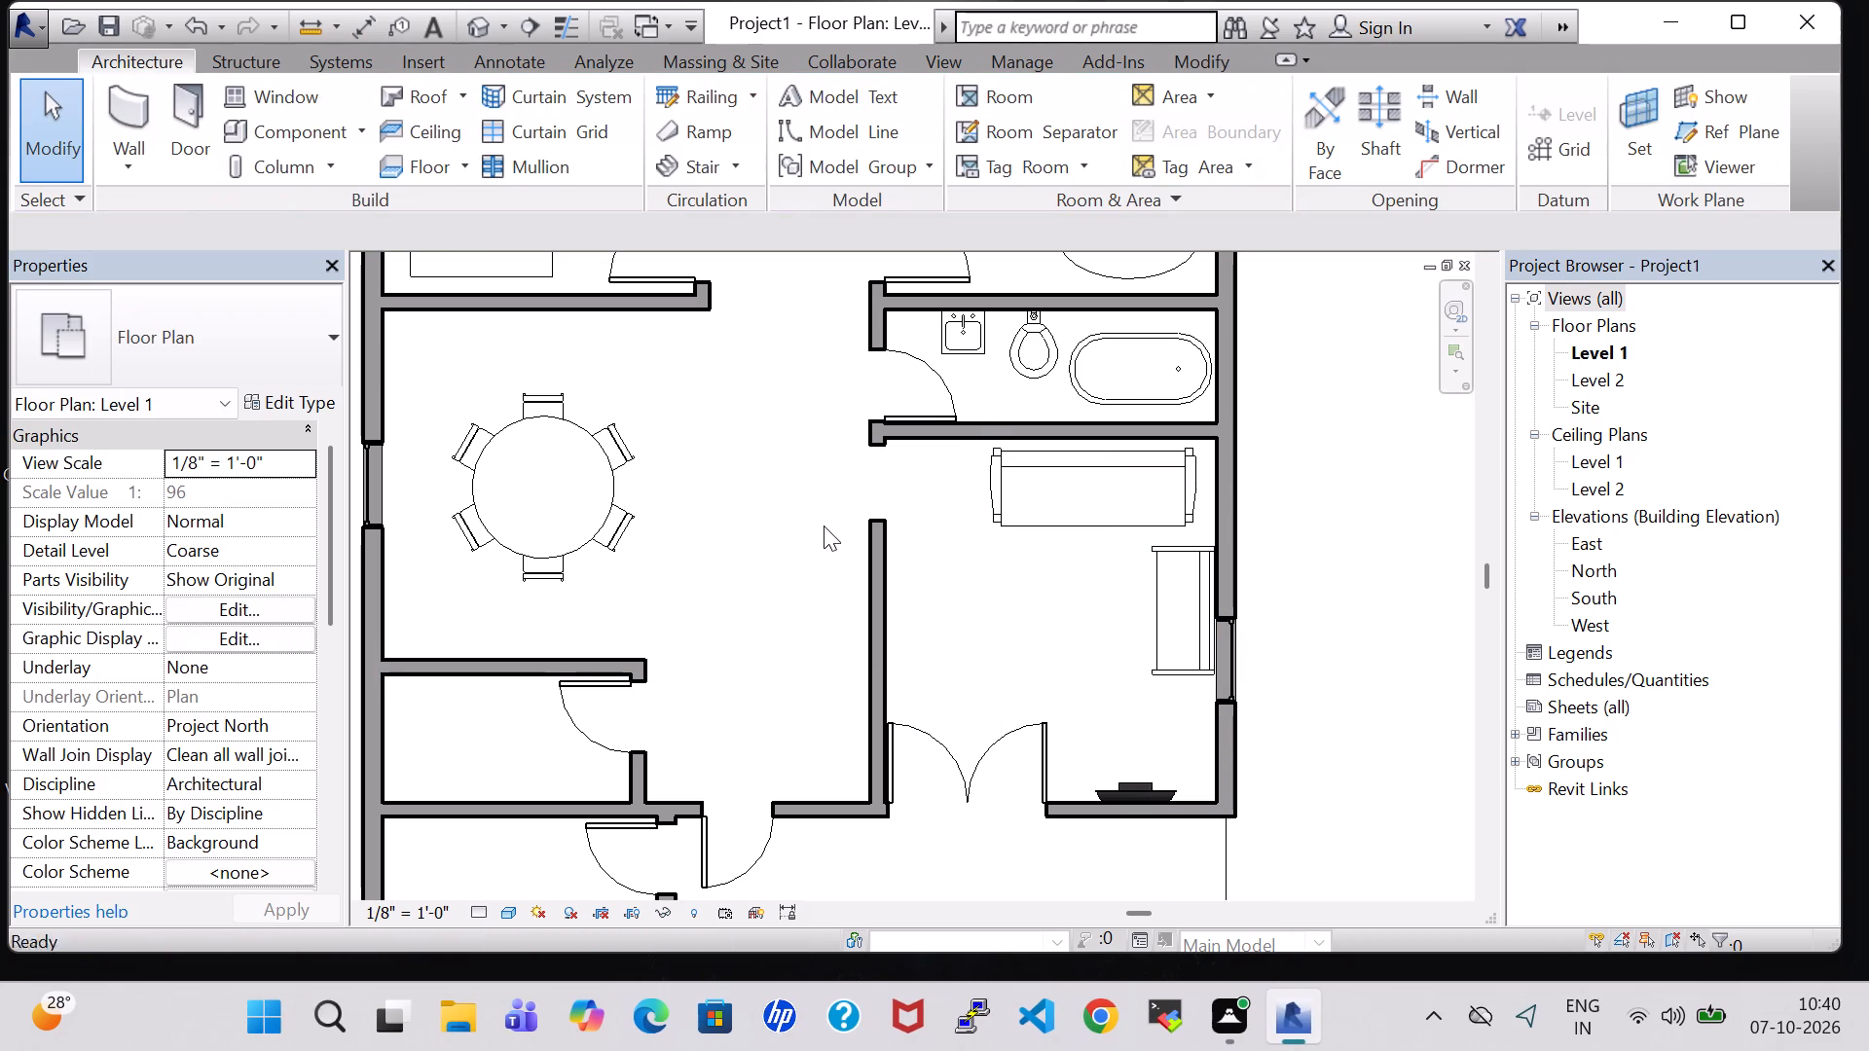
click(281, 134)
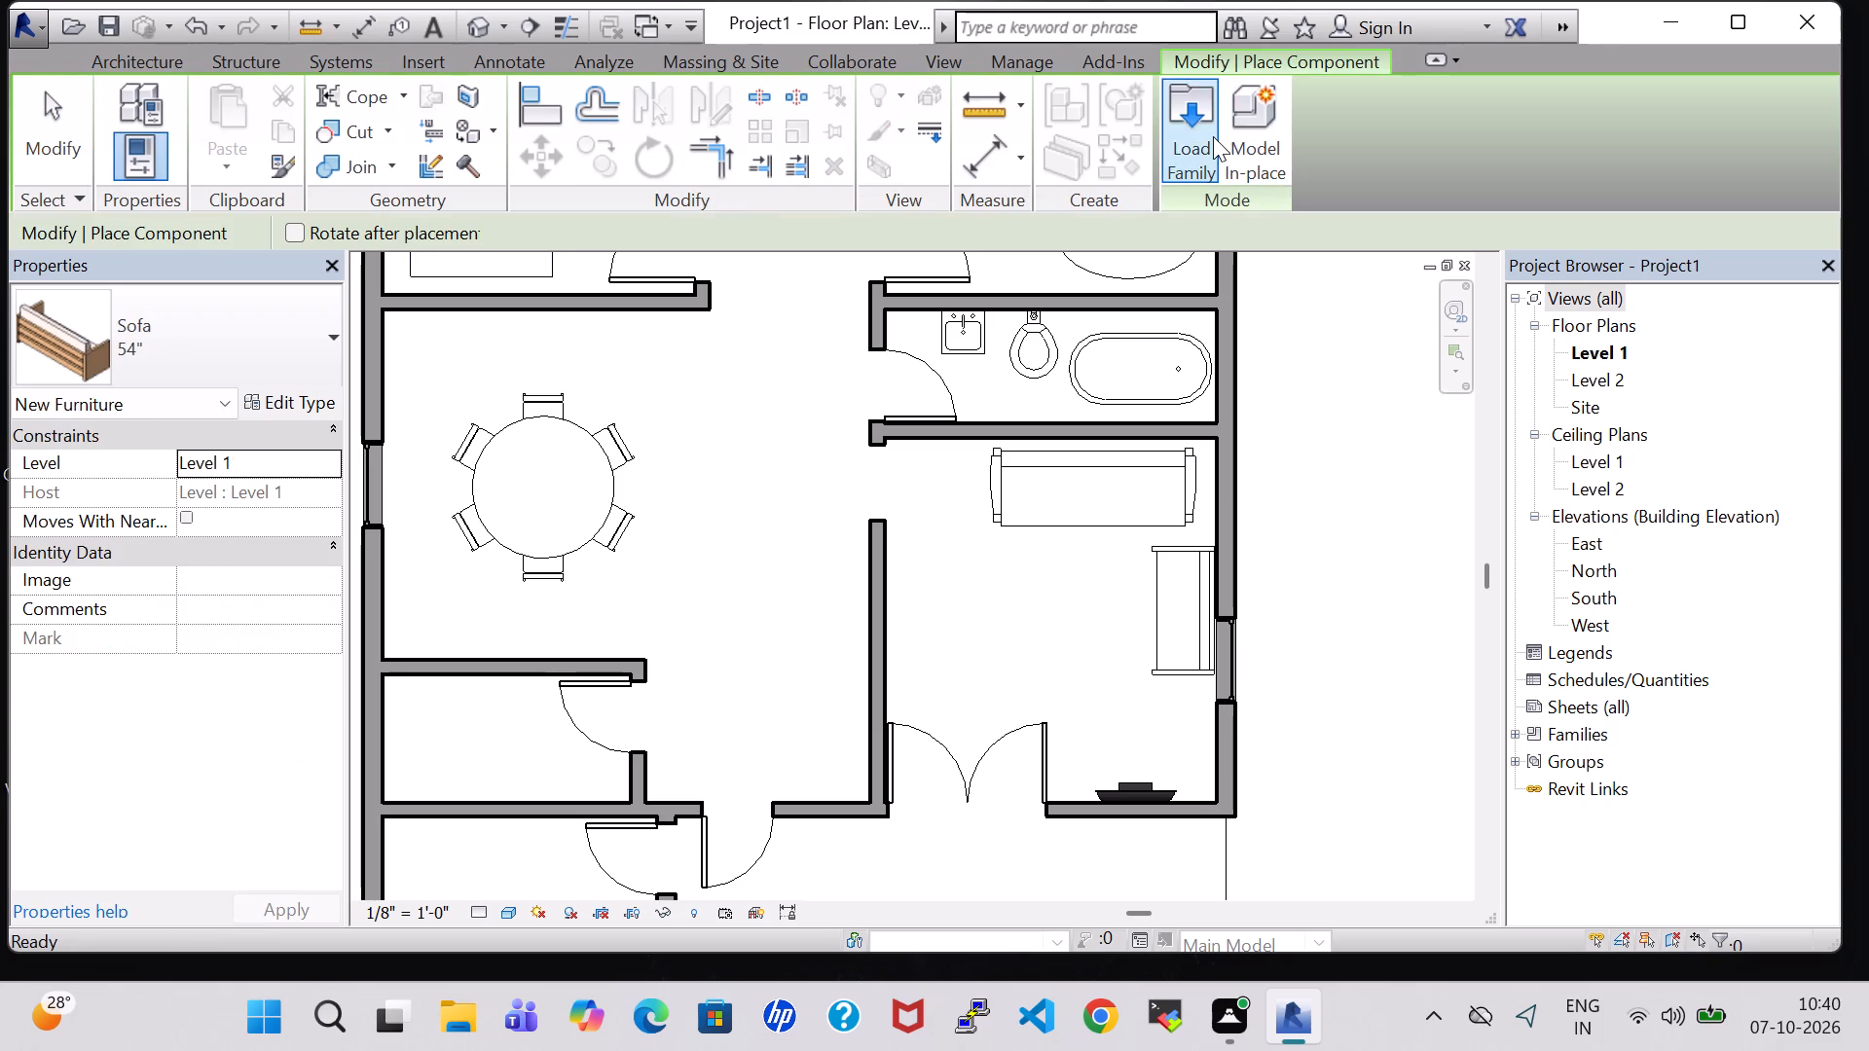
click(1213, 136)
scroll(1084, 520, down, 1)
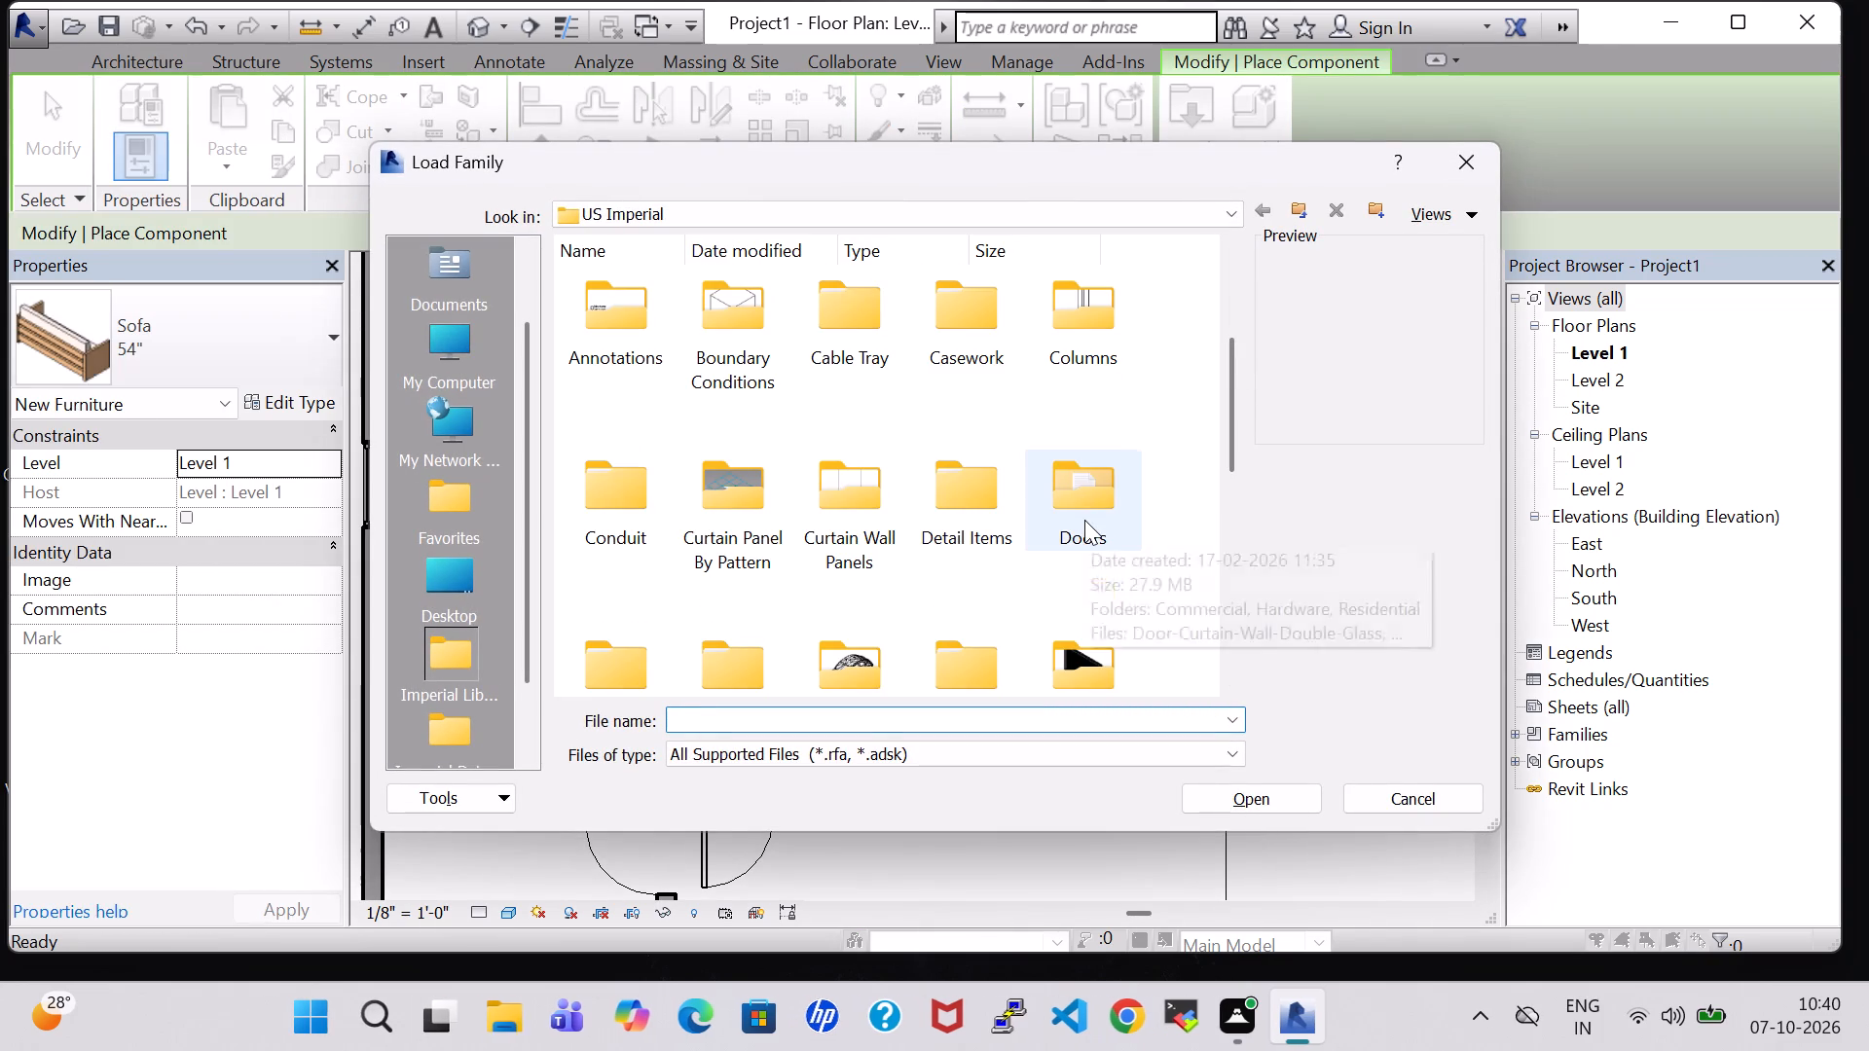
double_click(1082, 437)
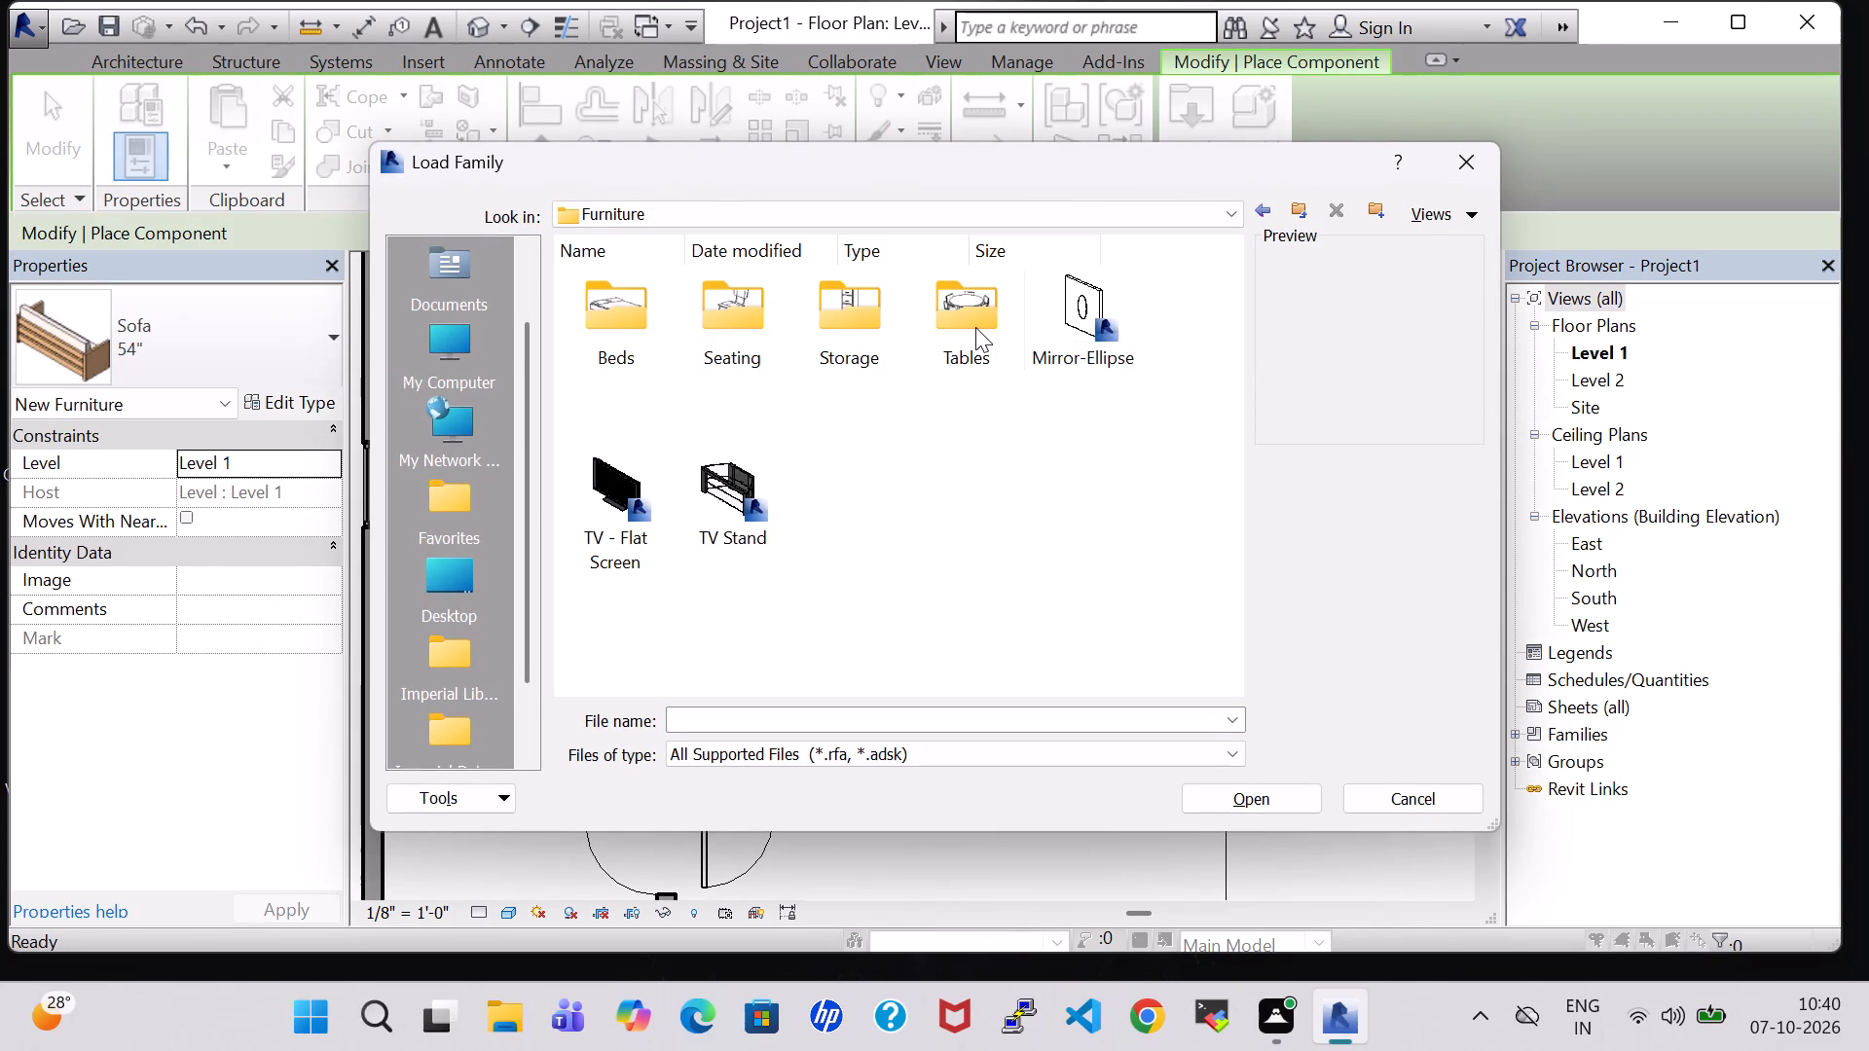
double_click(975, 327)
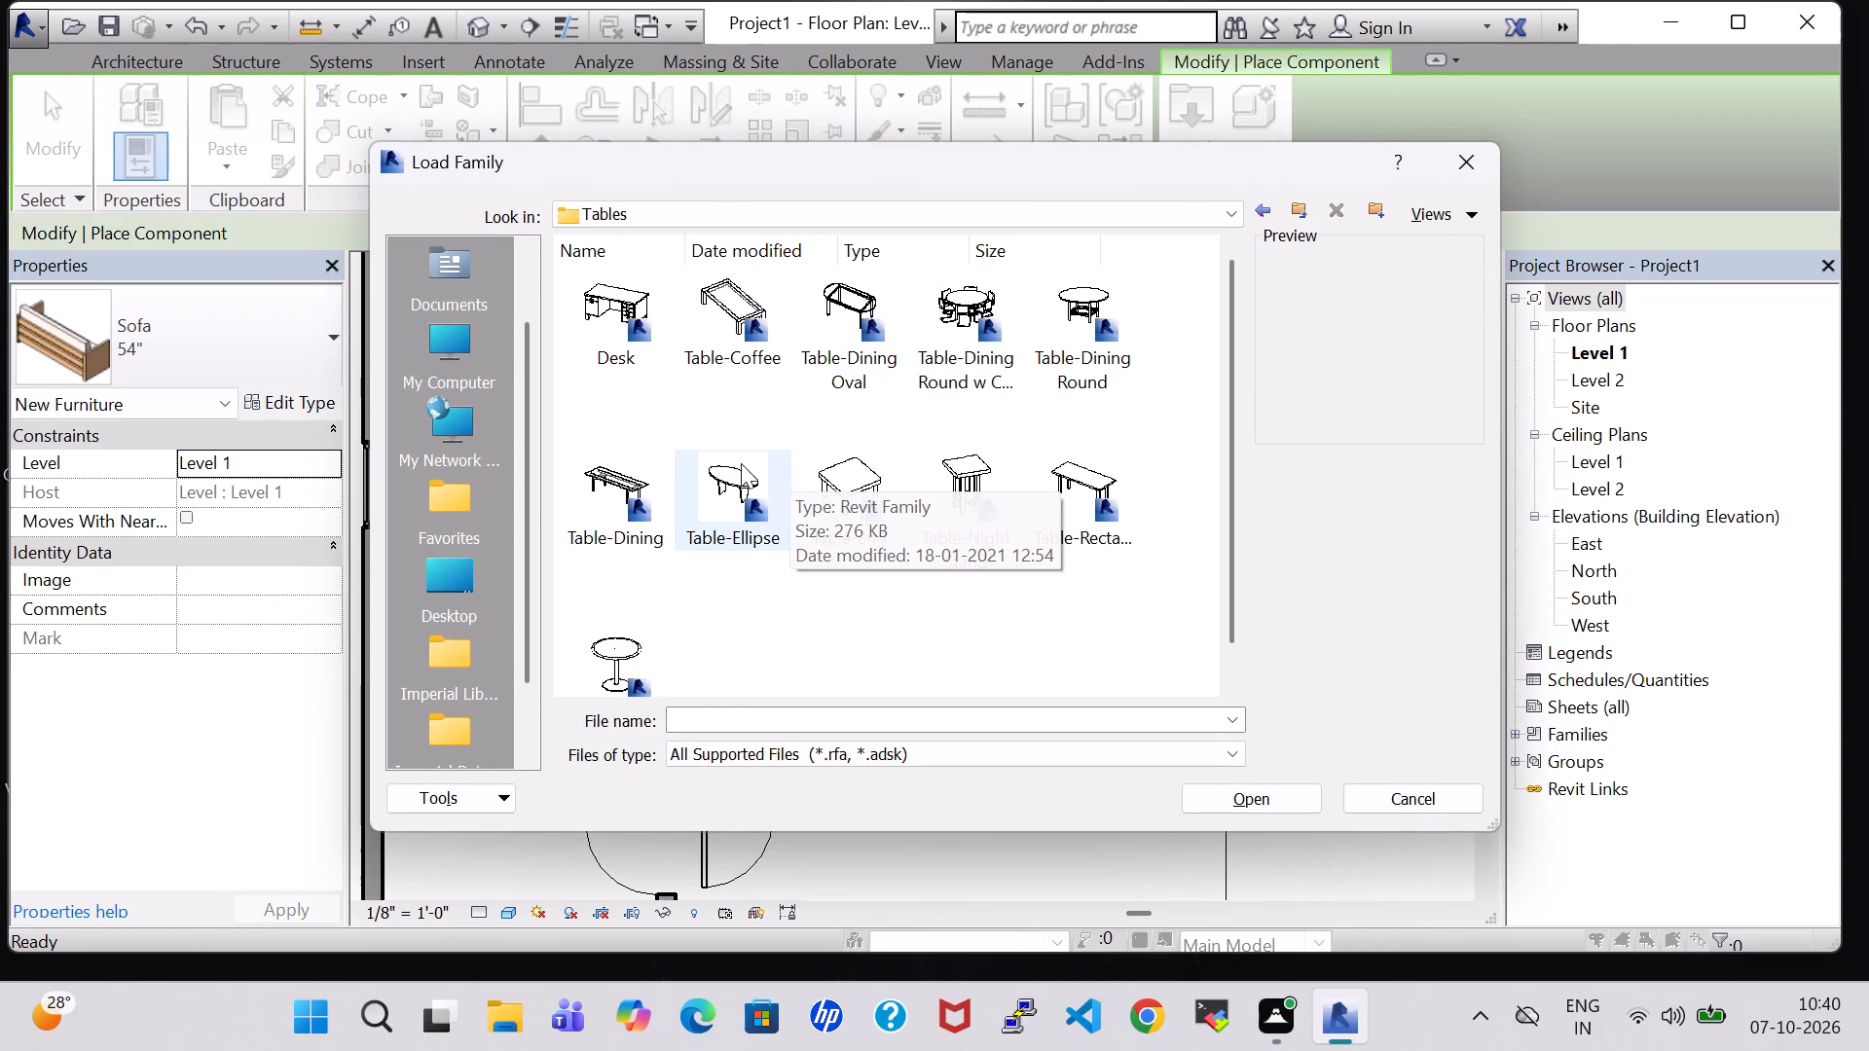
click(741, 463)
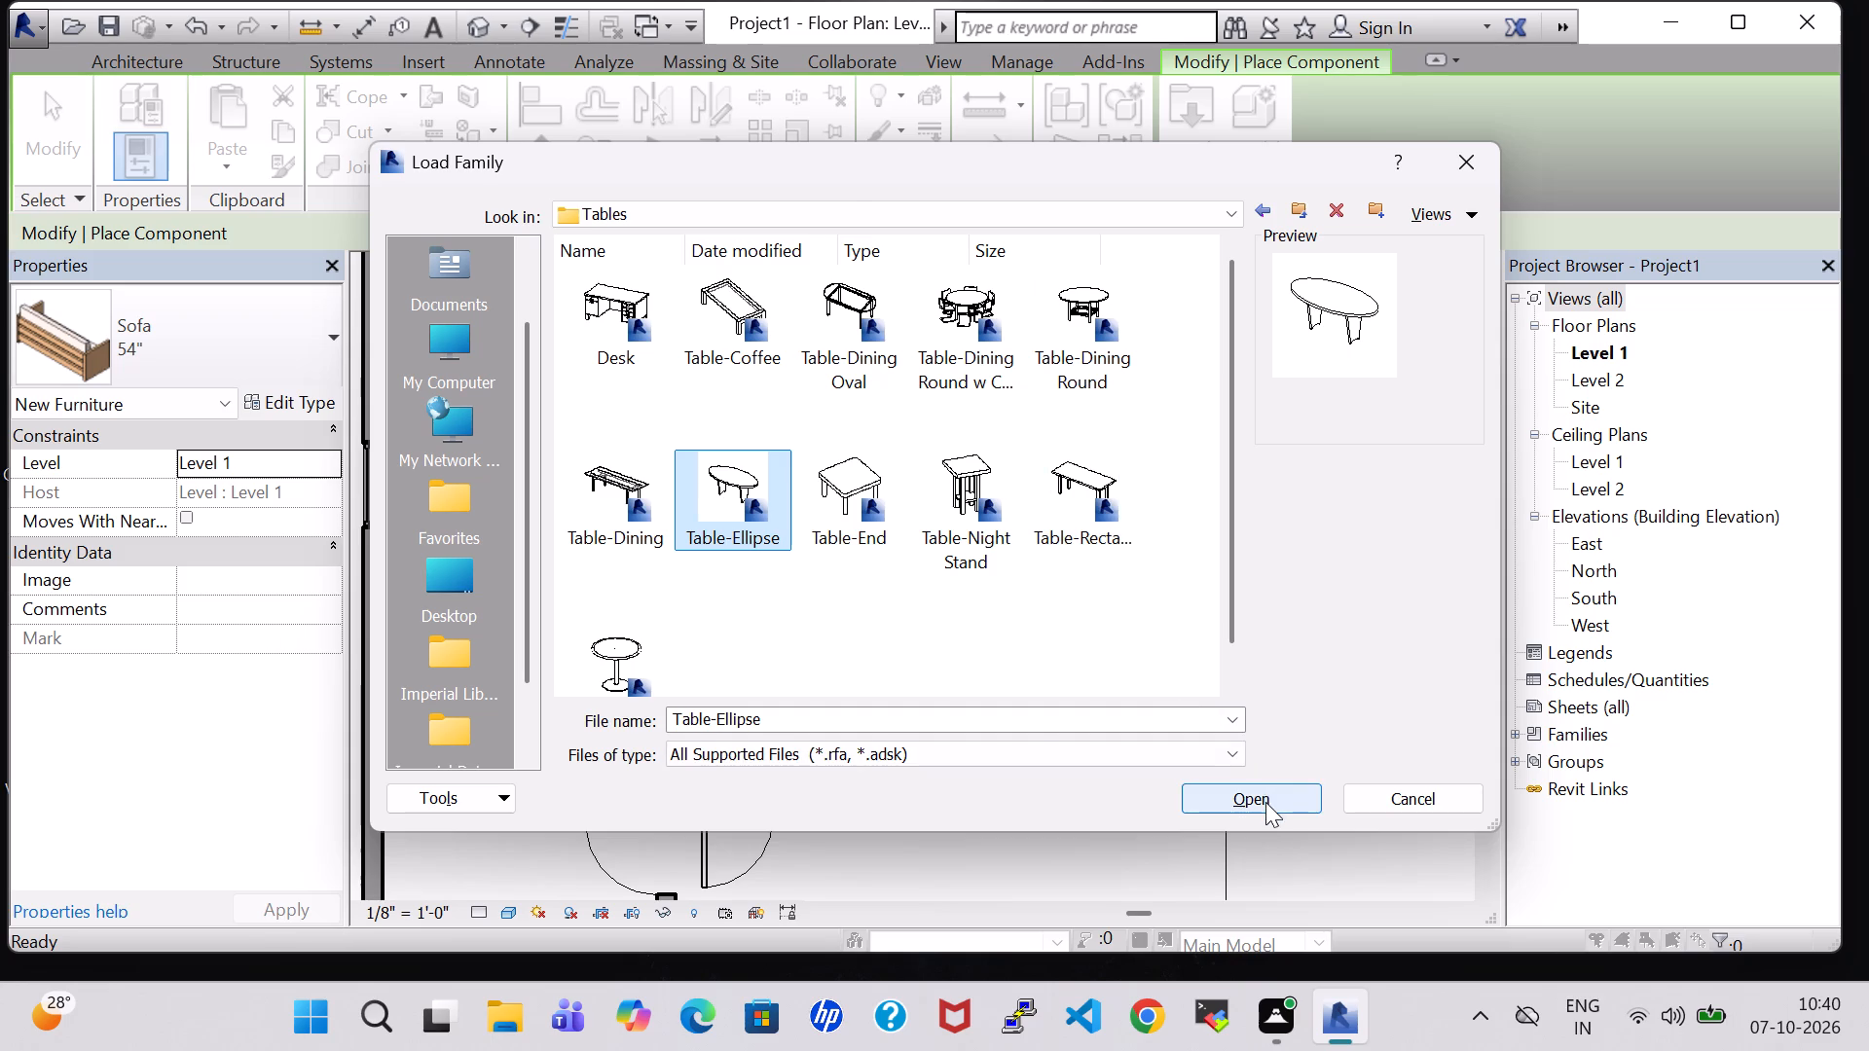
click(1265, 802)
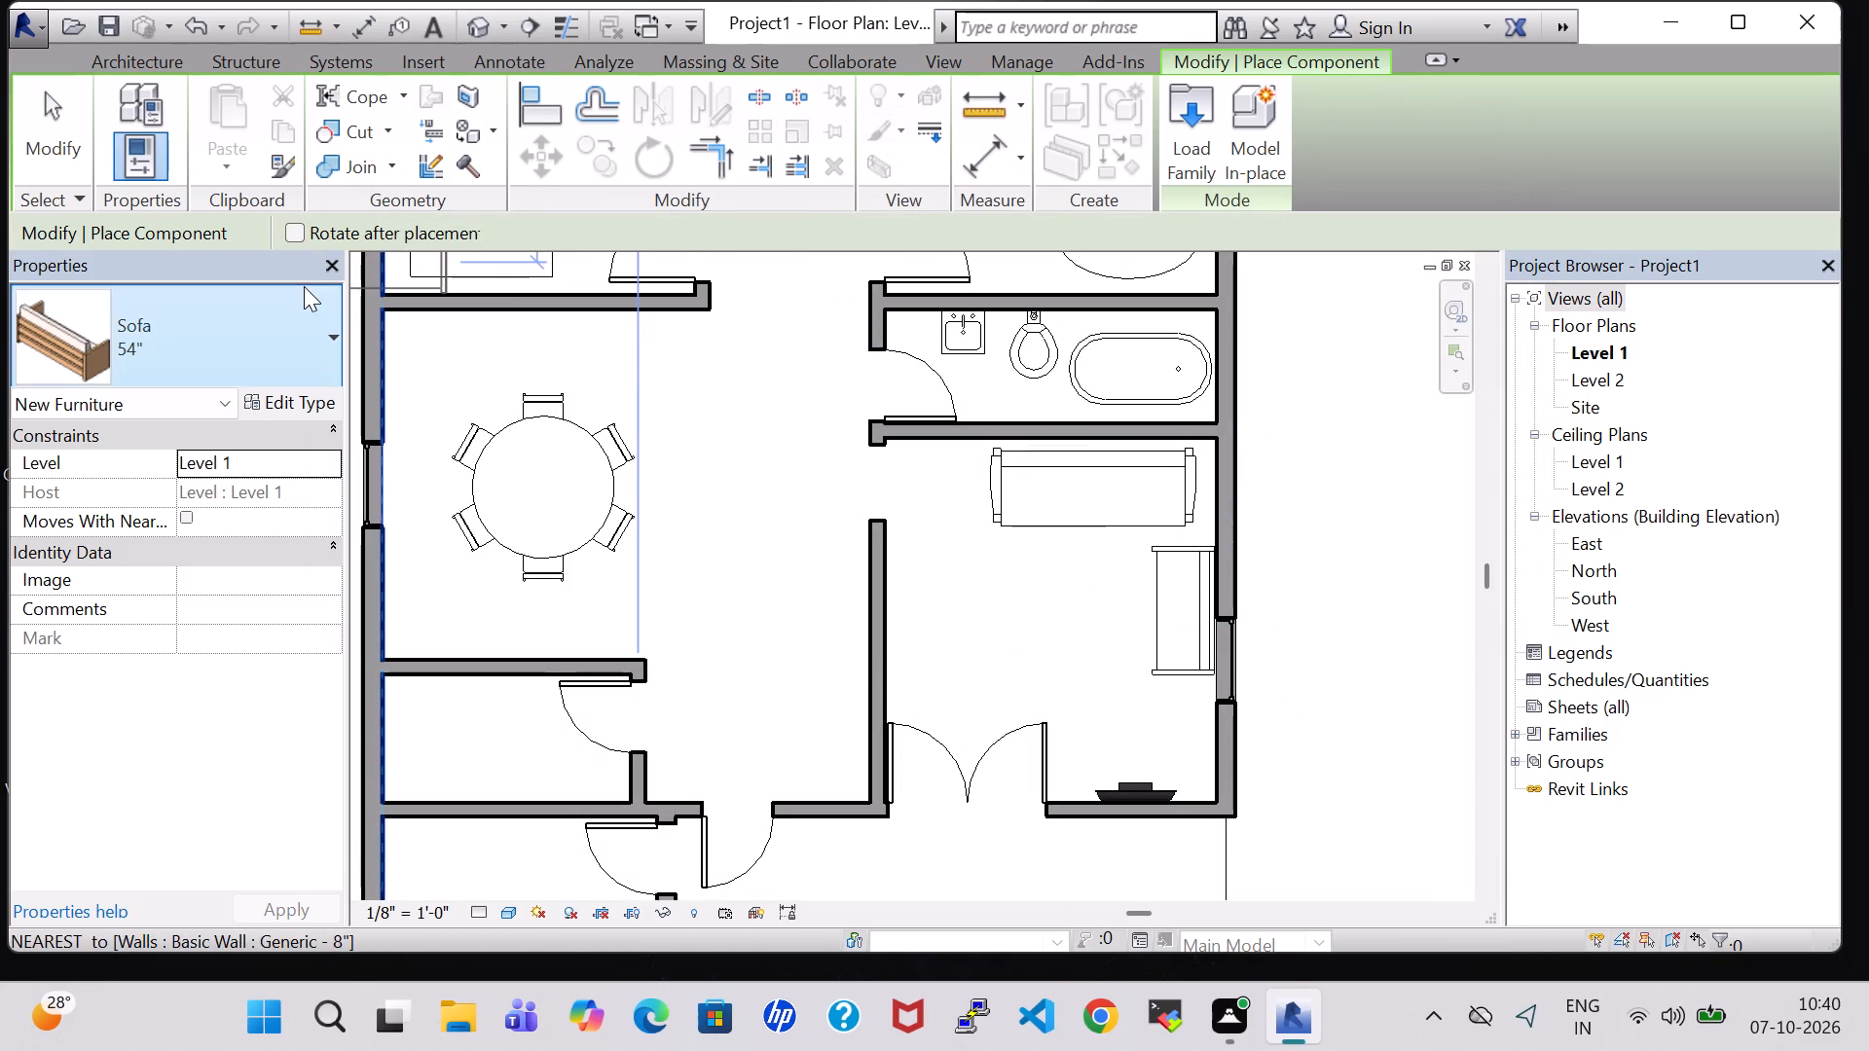
Load the Table-Dining Oval family from the furniture library's Tables folder.
click(1218, 127)
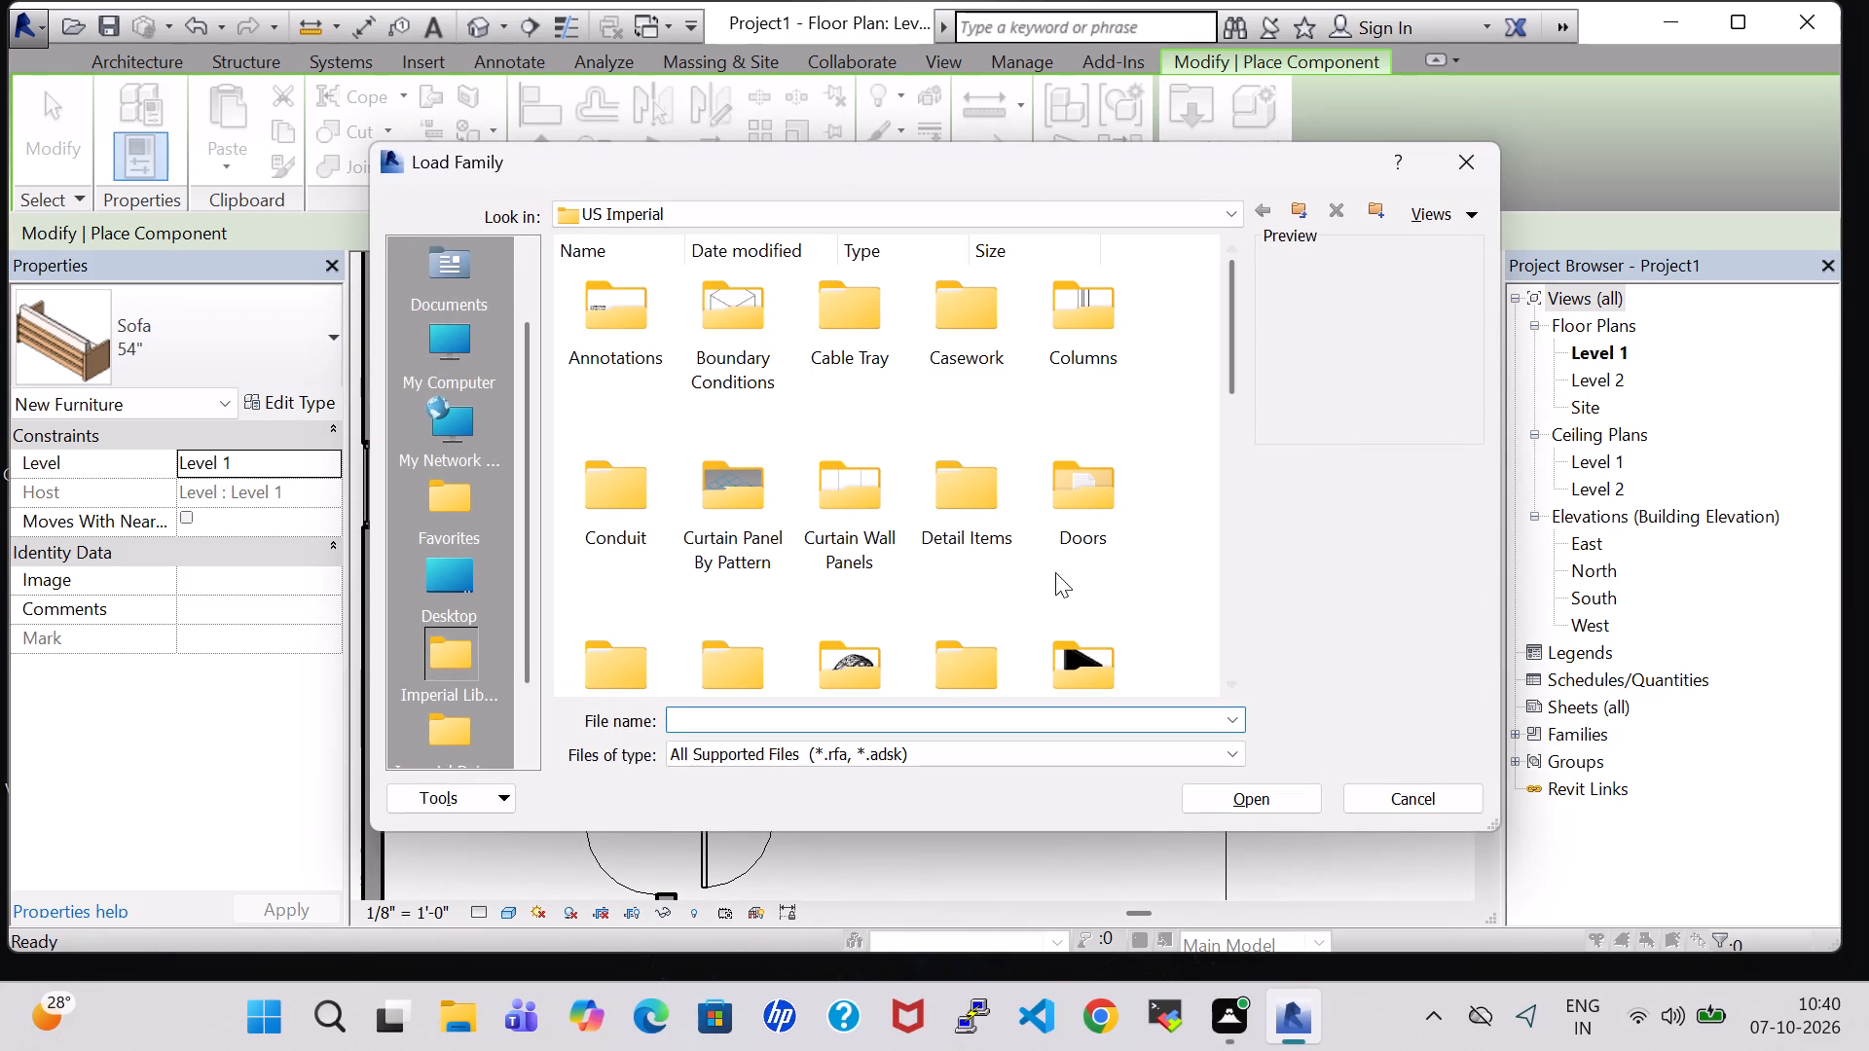
click(1060, 654)
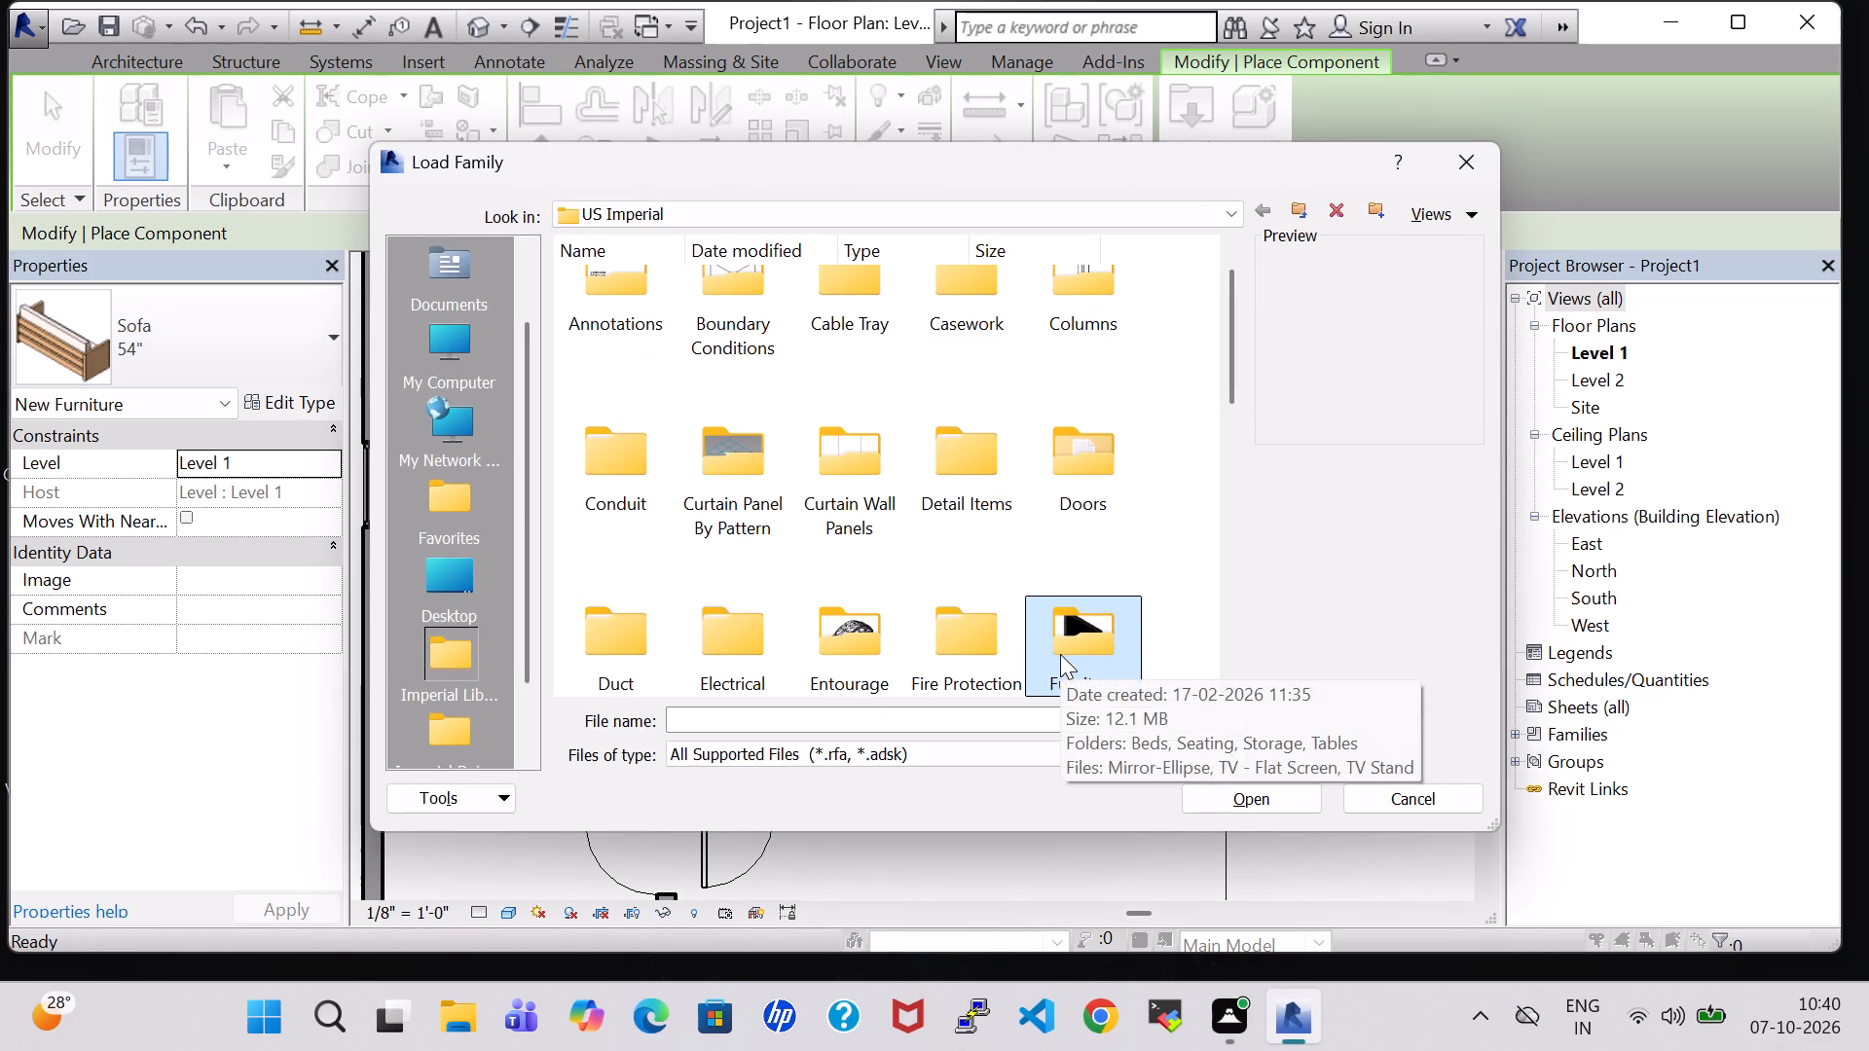
double_click(1060, 654)
double_click(990, 334)
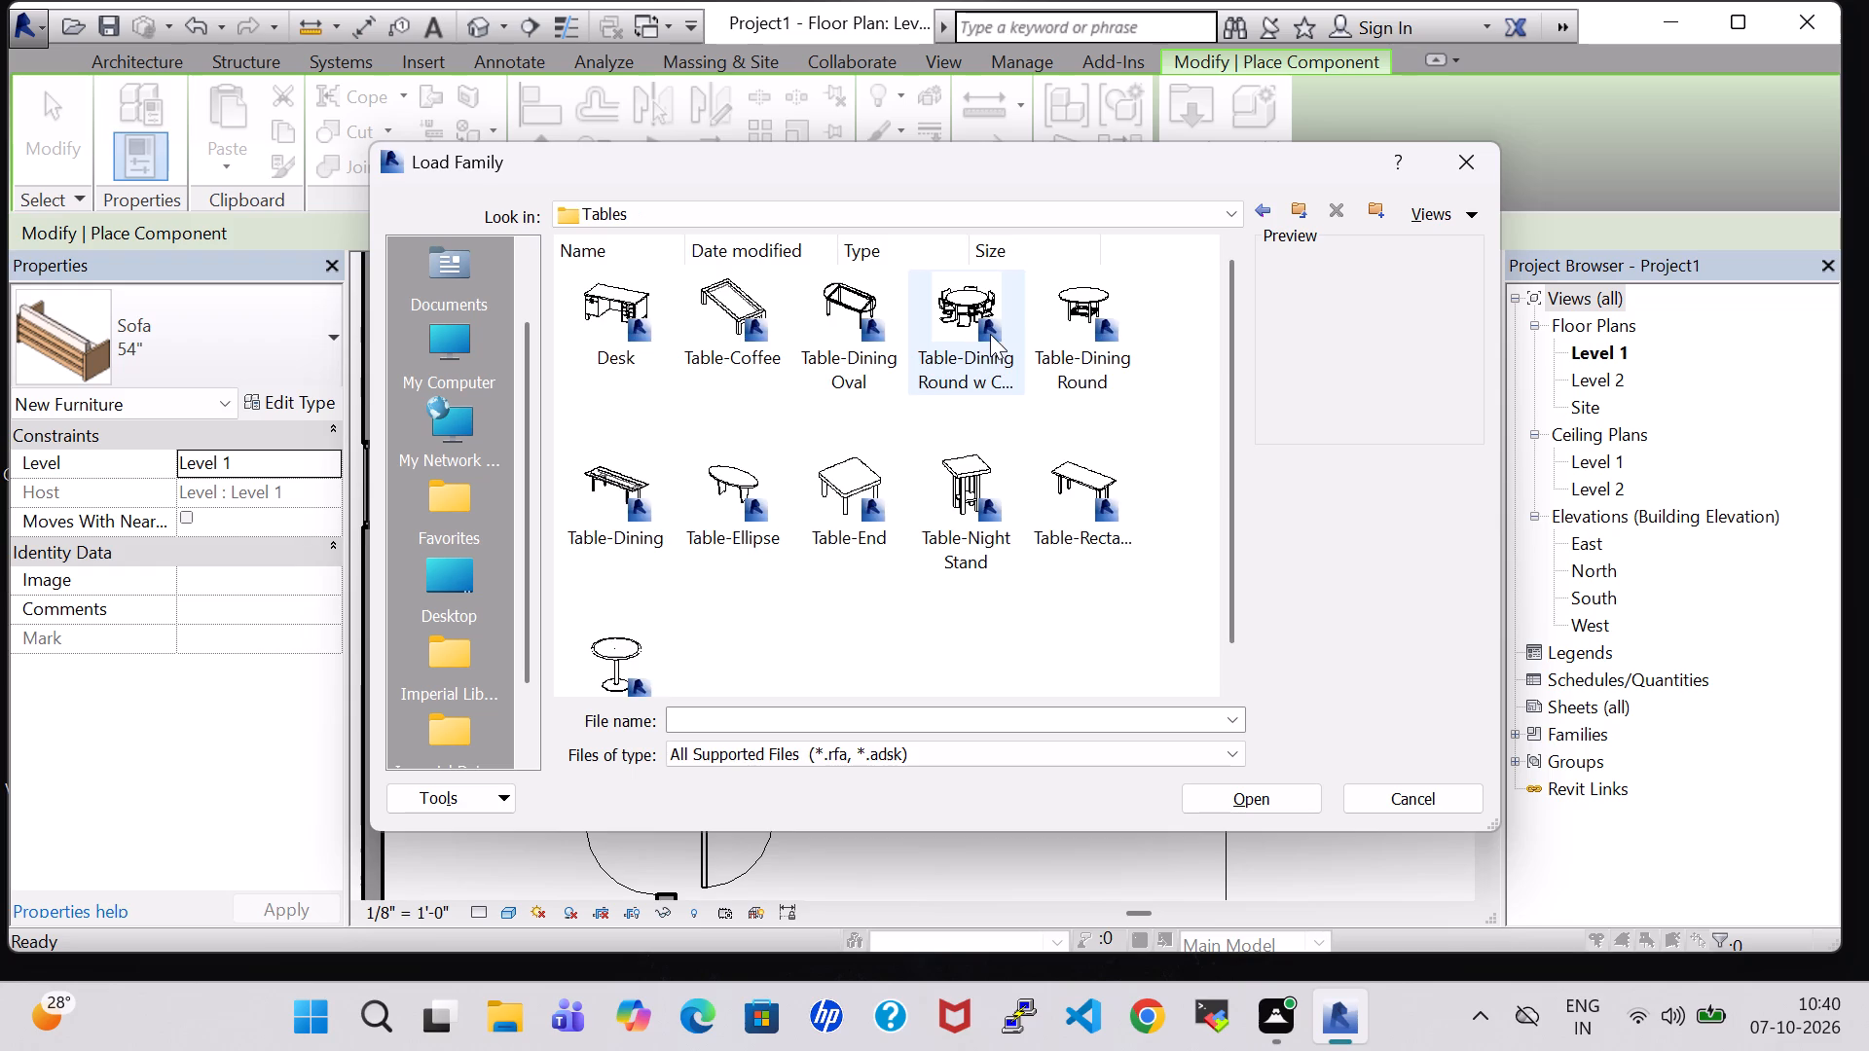
click(830, 310)
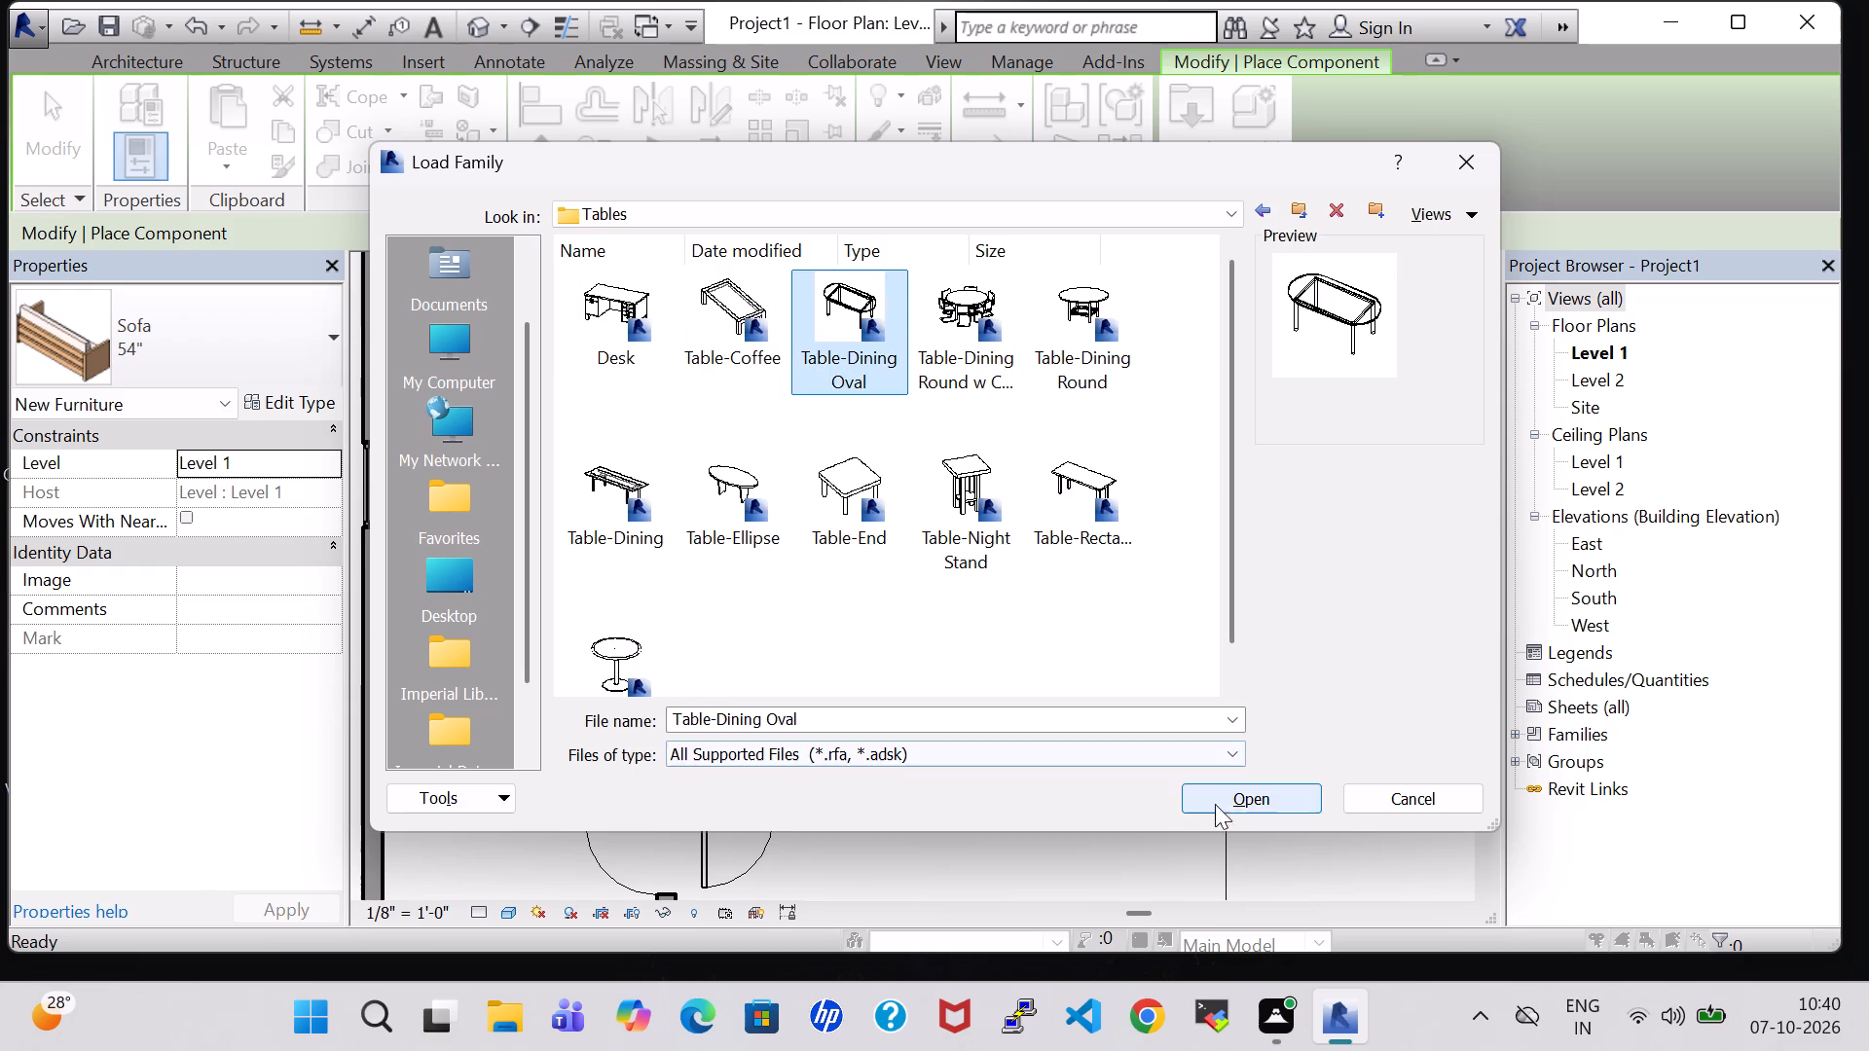
click(1245, 801)
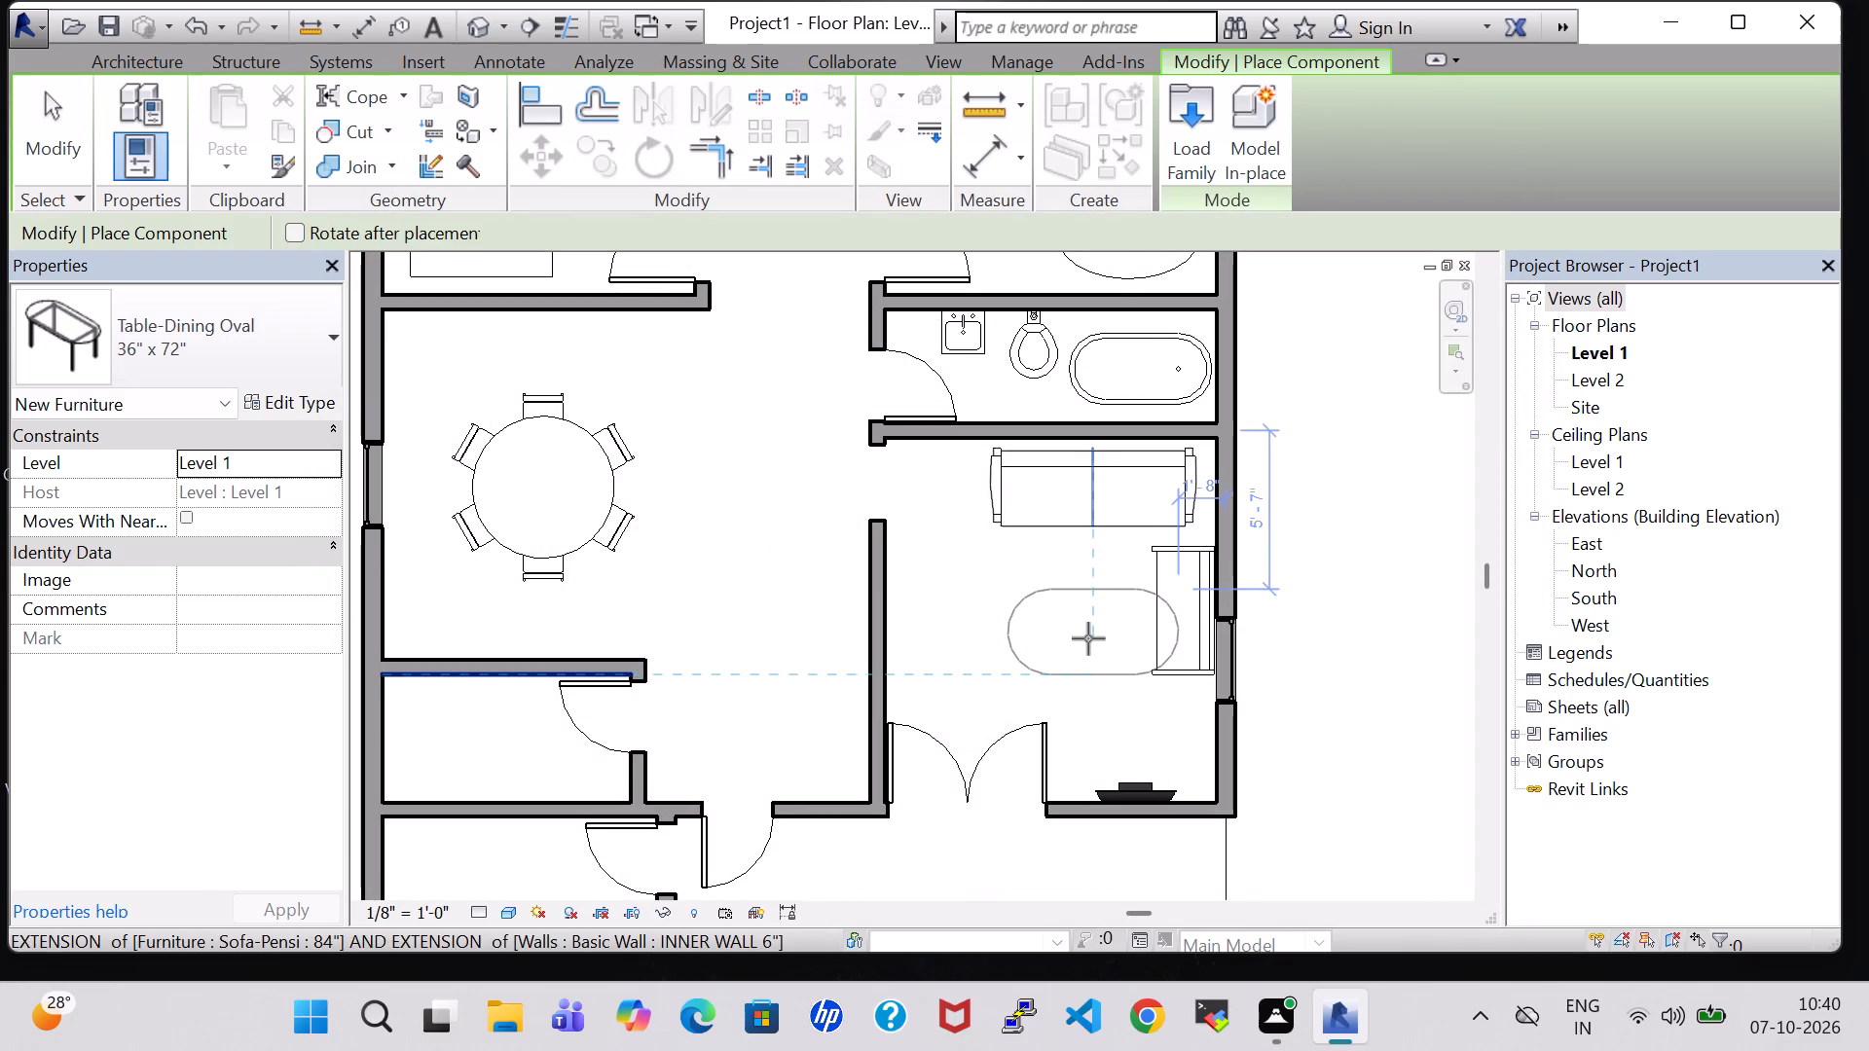
Switch the Table-Dining Oval type to 36" x 48" and place it between the living room sofas, its east edge about 3'-2" from the east wall.
click(312, 395)
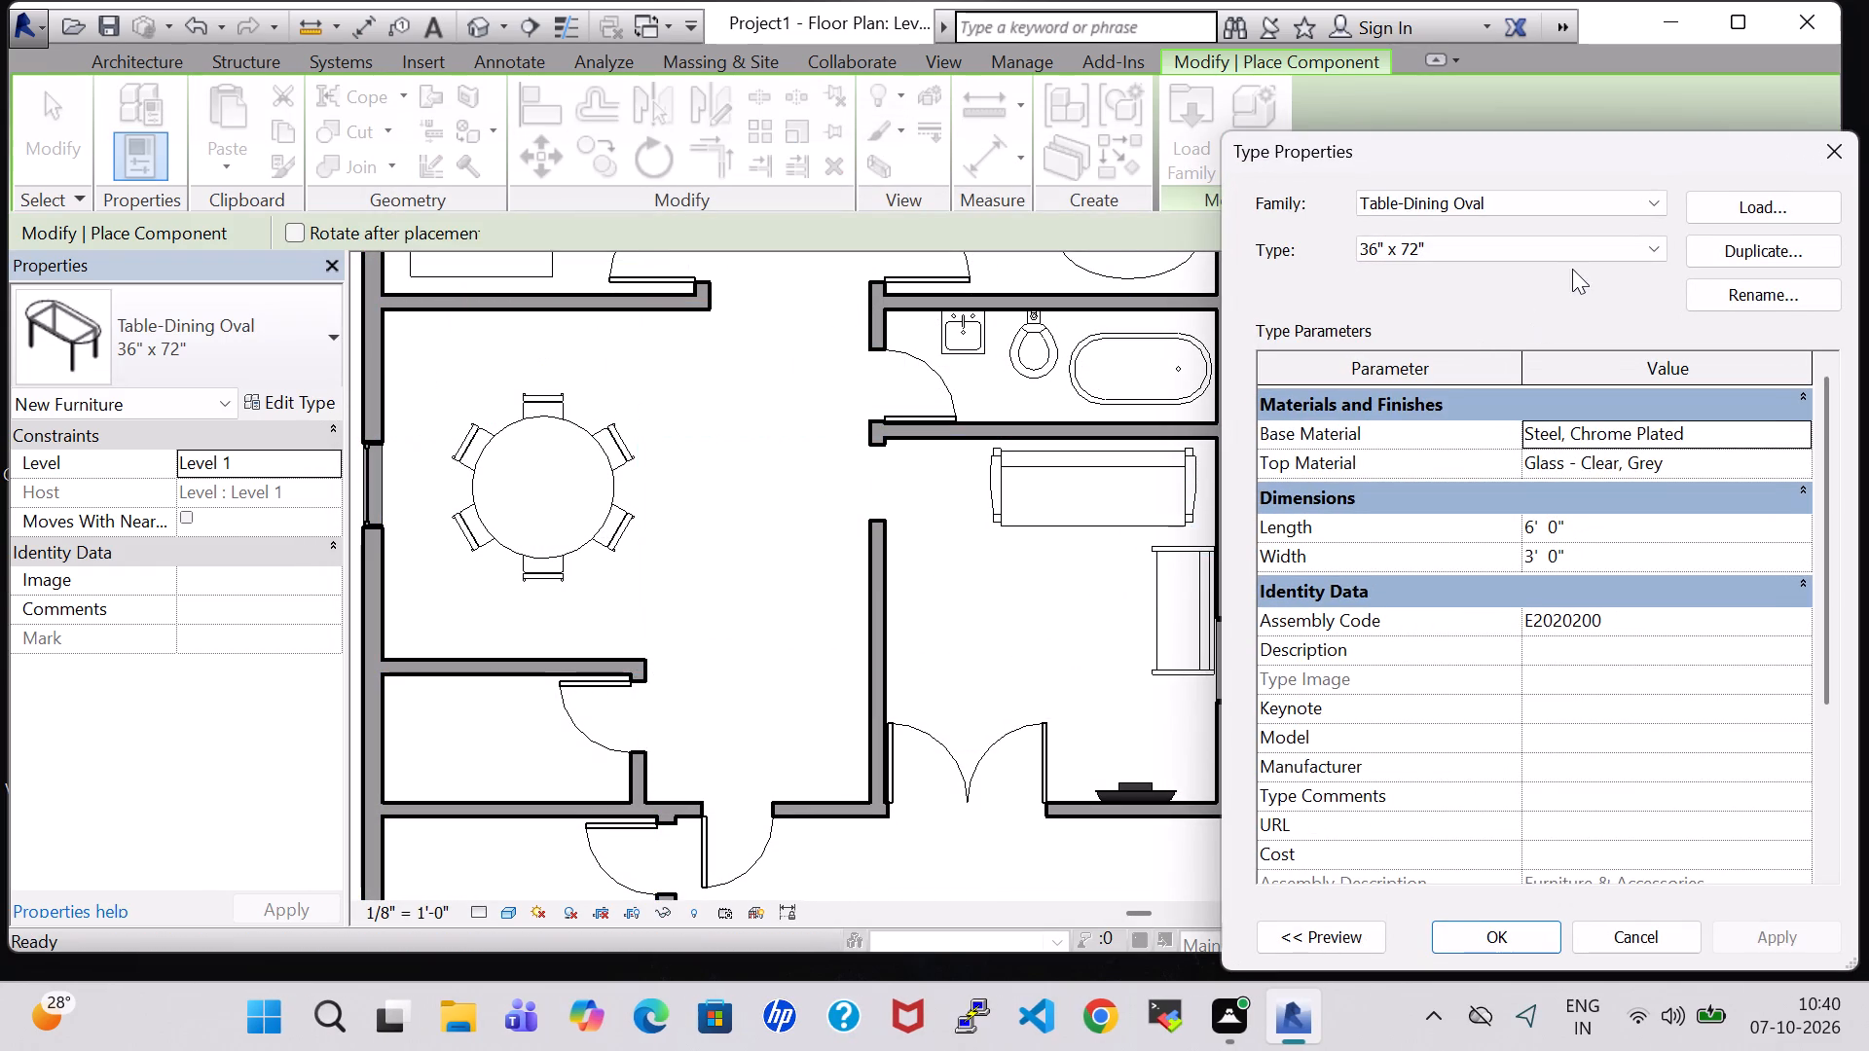
click(1553, 248)
click(1491, 275)
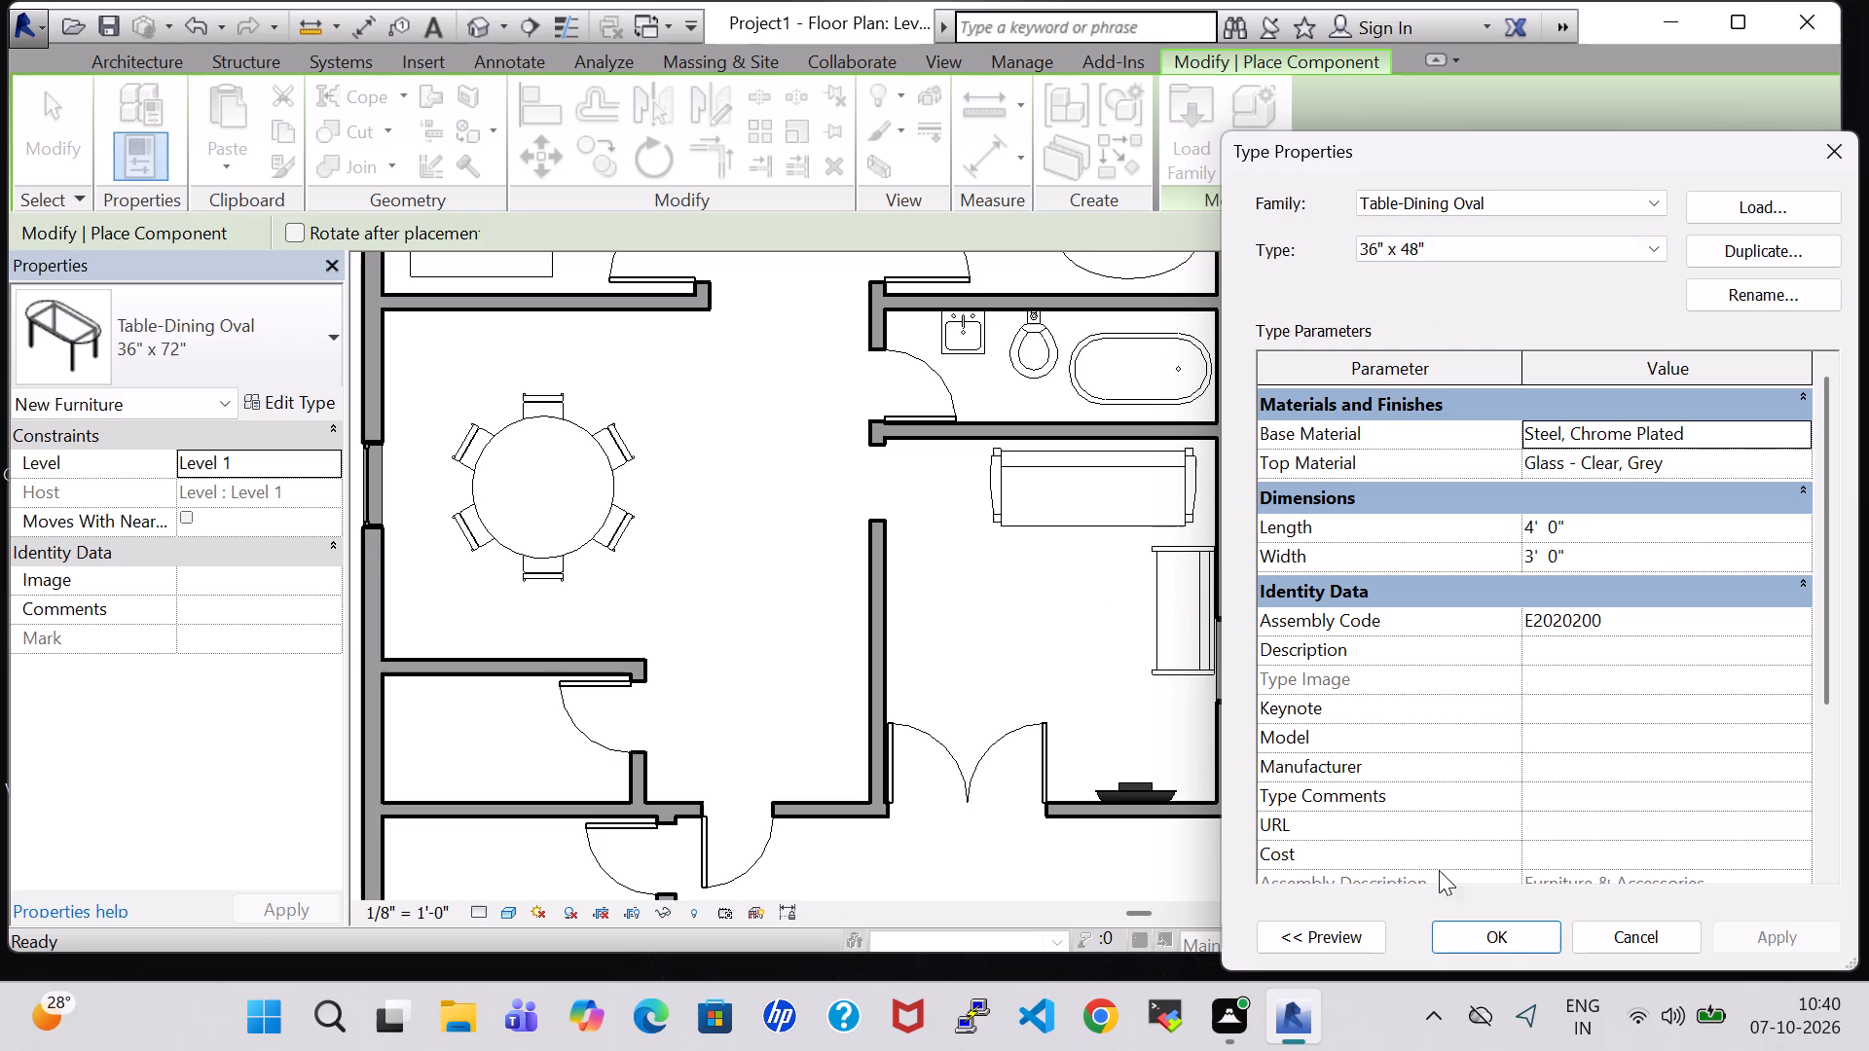
click(1490, 931)
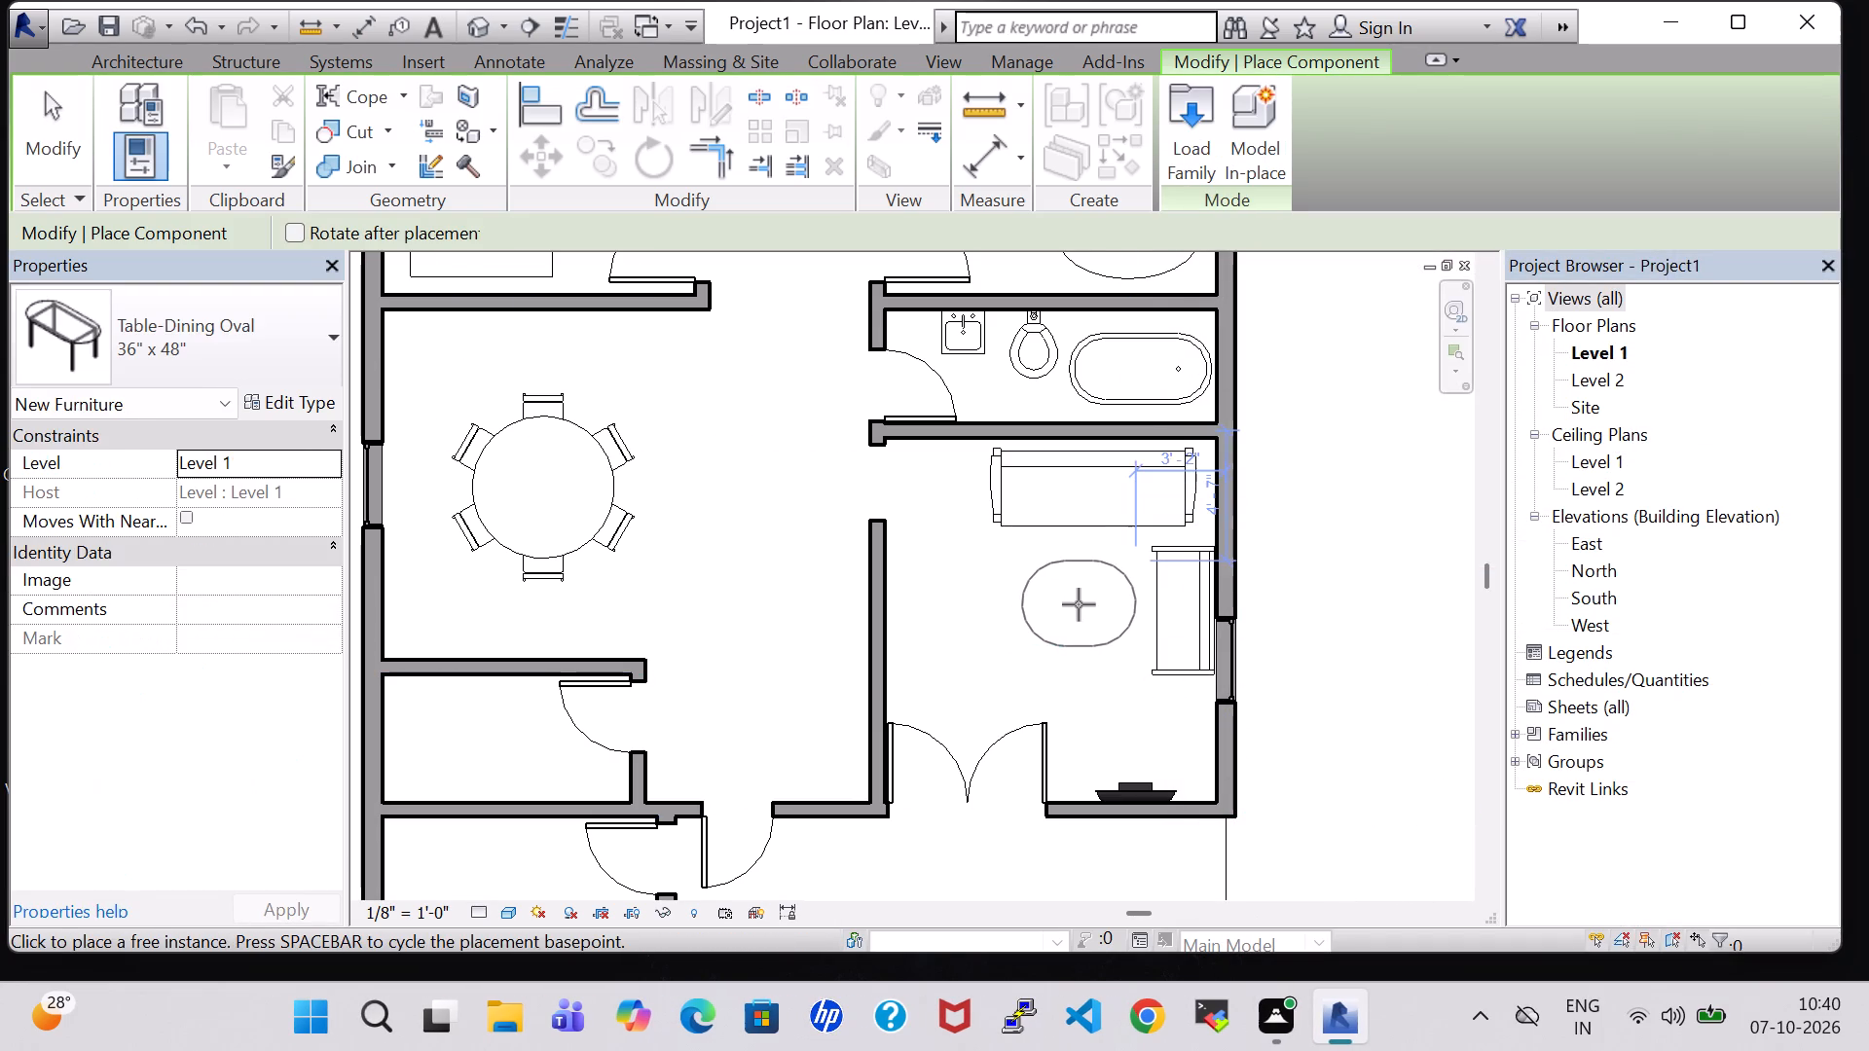
click(1079, 604)
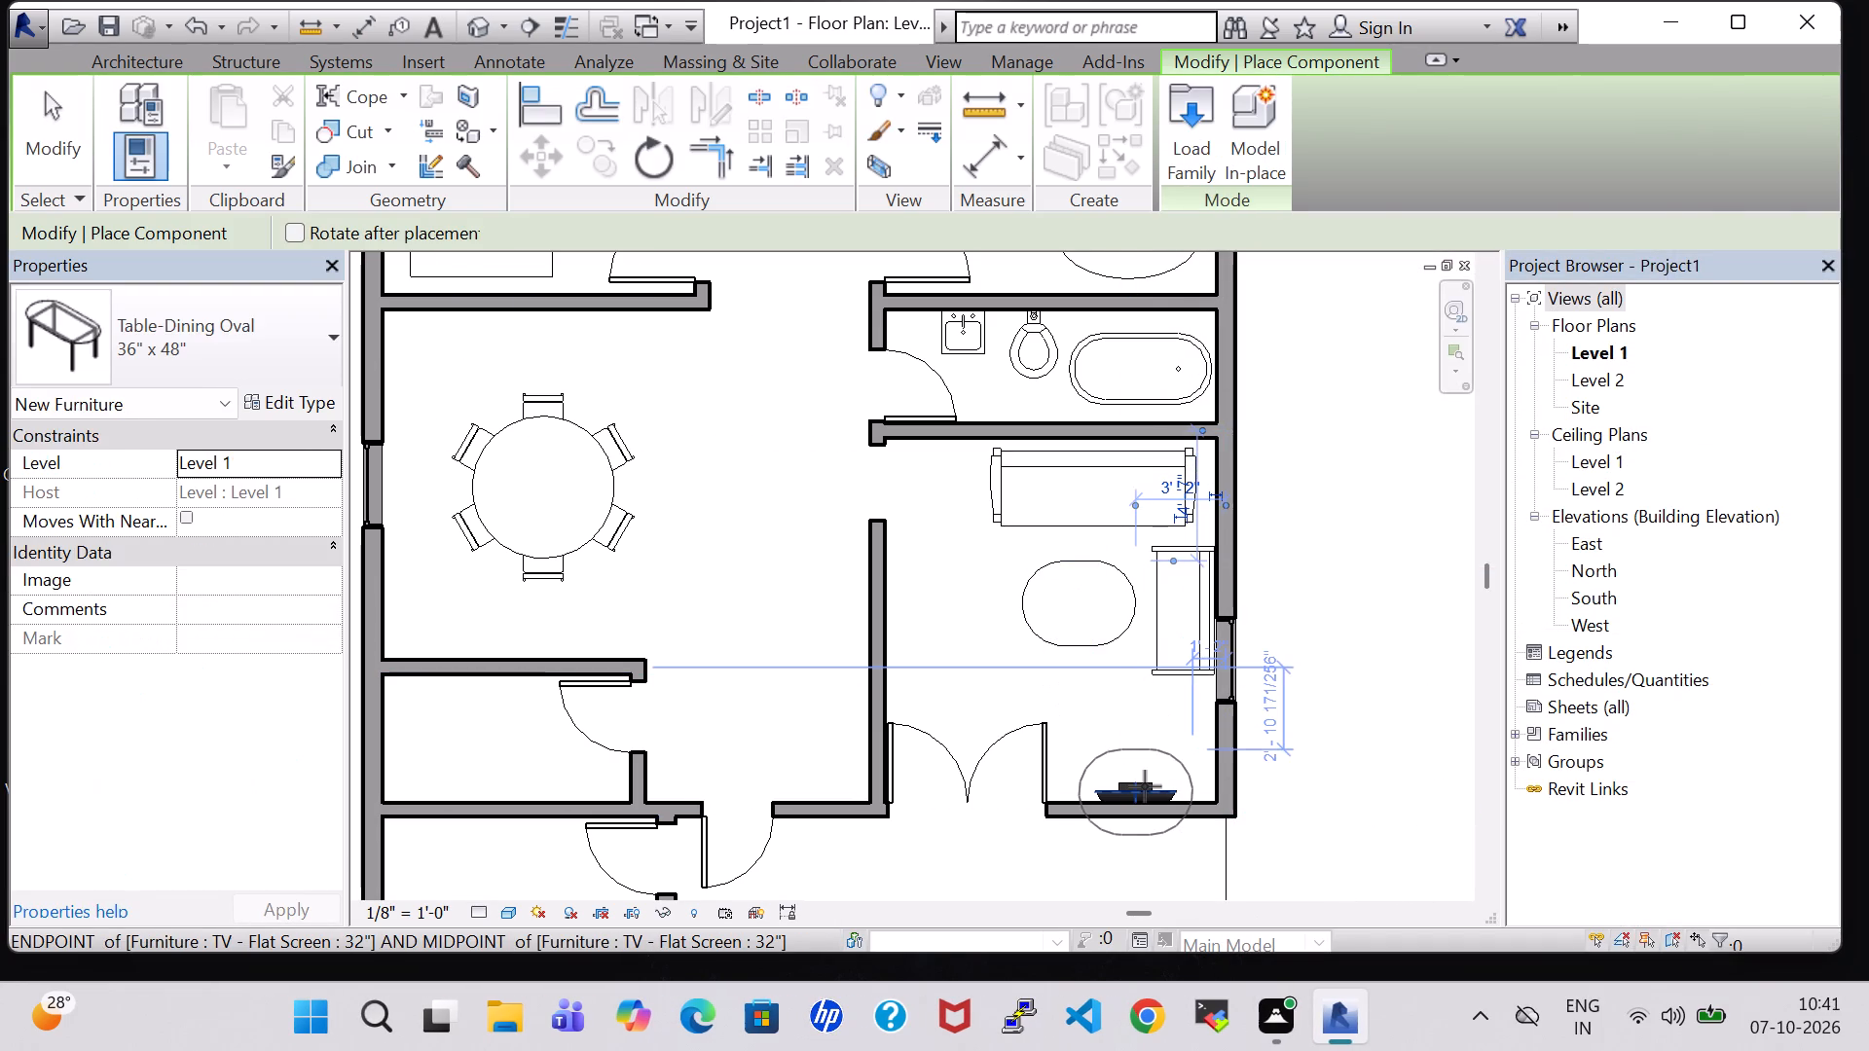
key(Escape)
key(Escape)
Look through the US Imperial family library, including its Windows folder, for the next component to load.
scroll(1155, 761, down, 3)
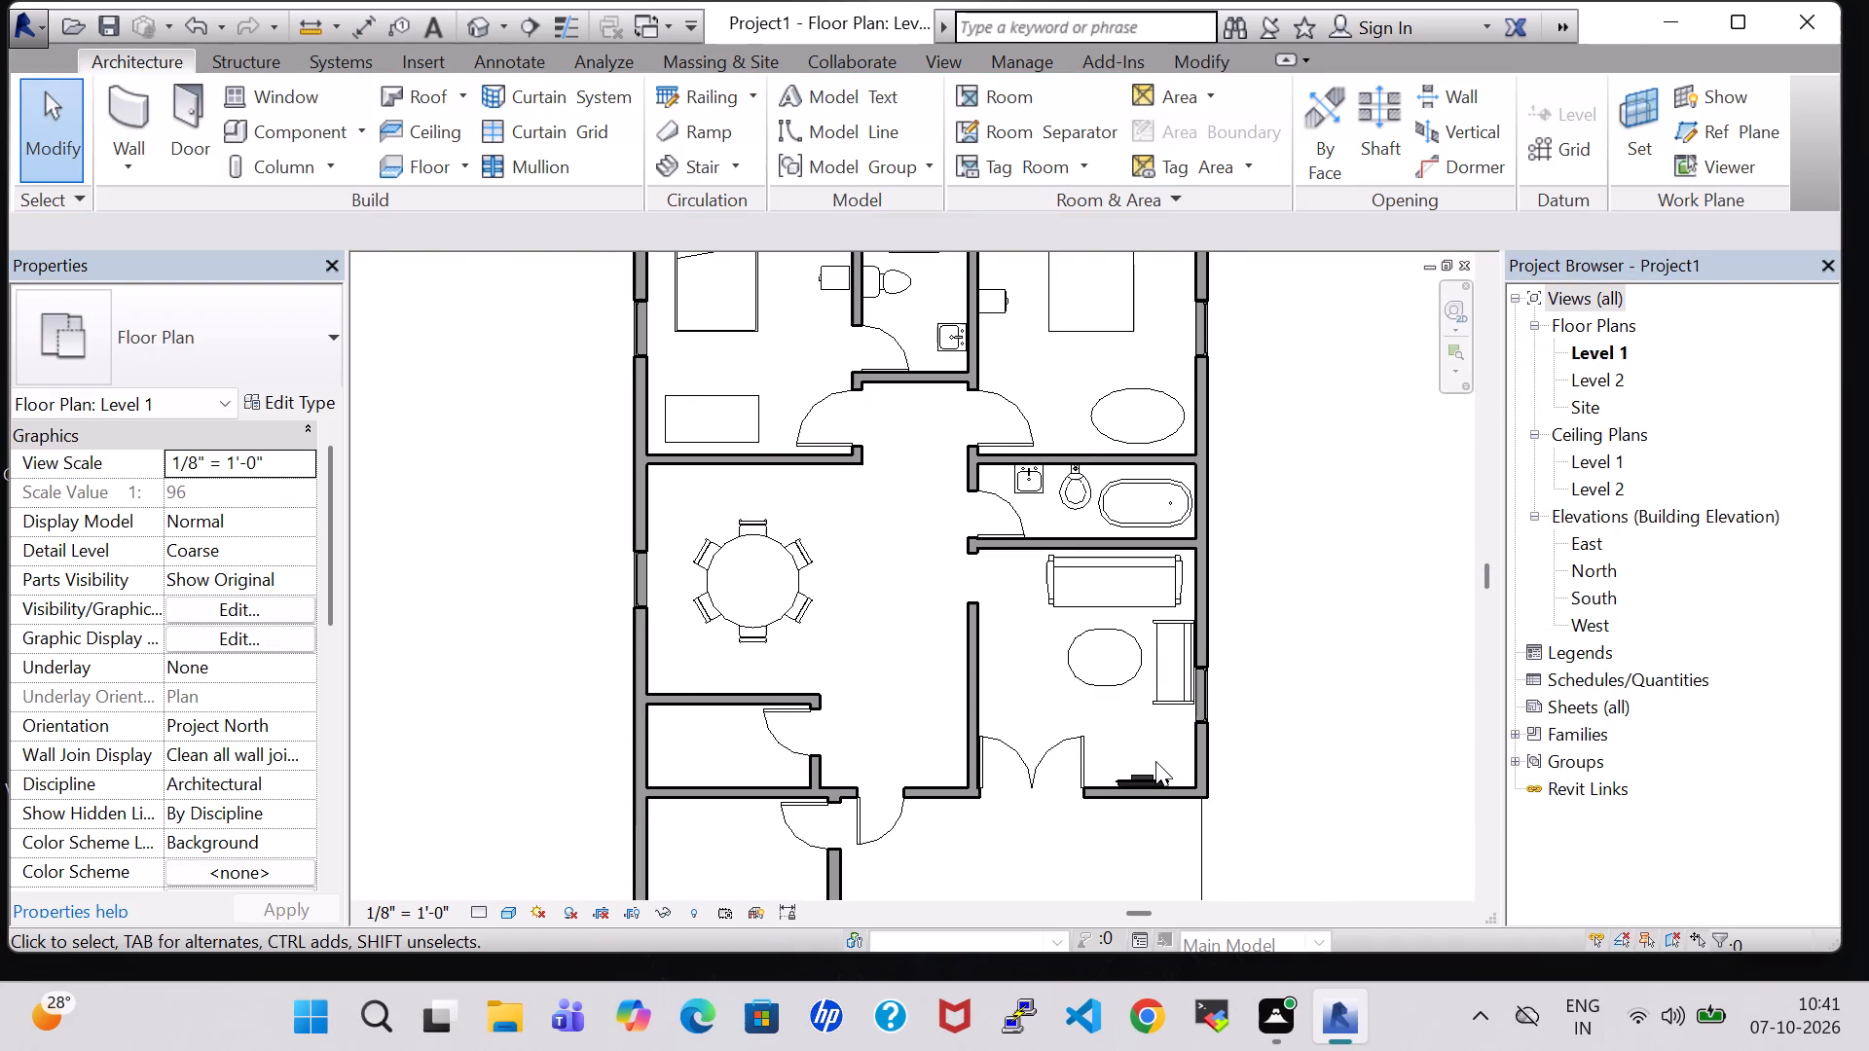
scroll(1155, 761, down, 1)
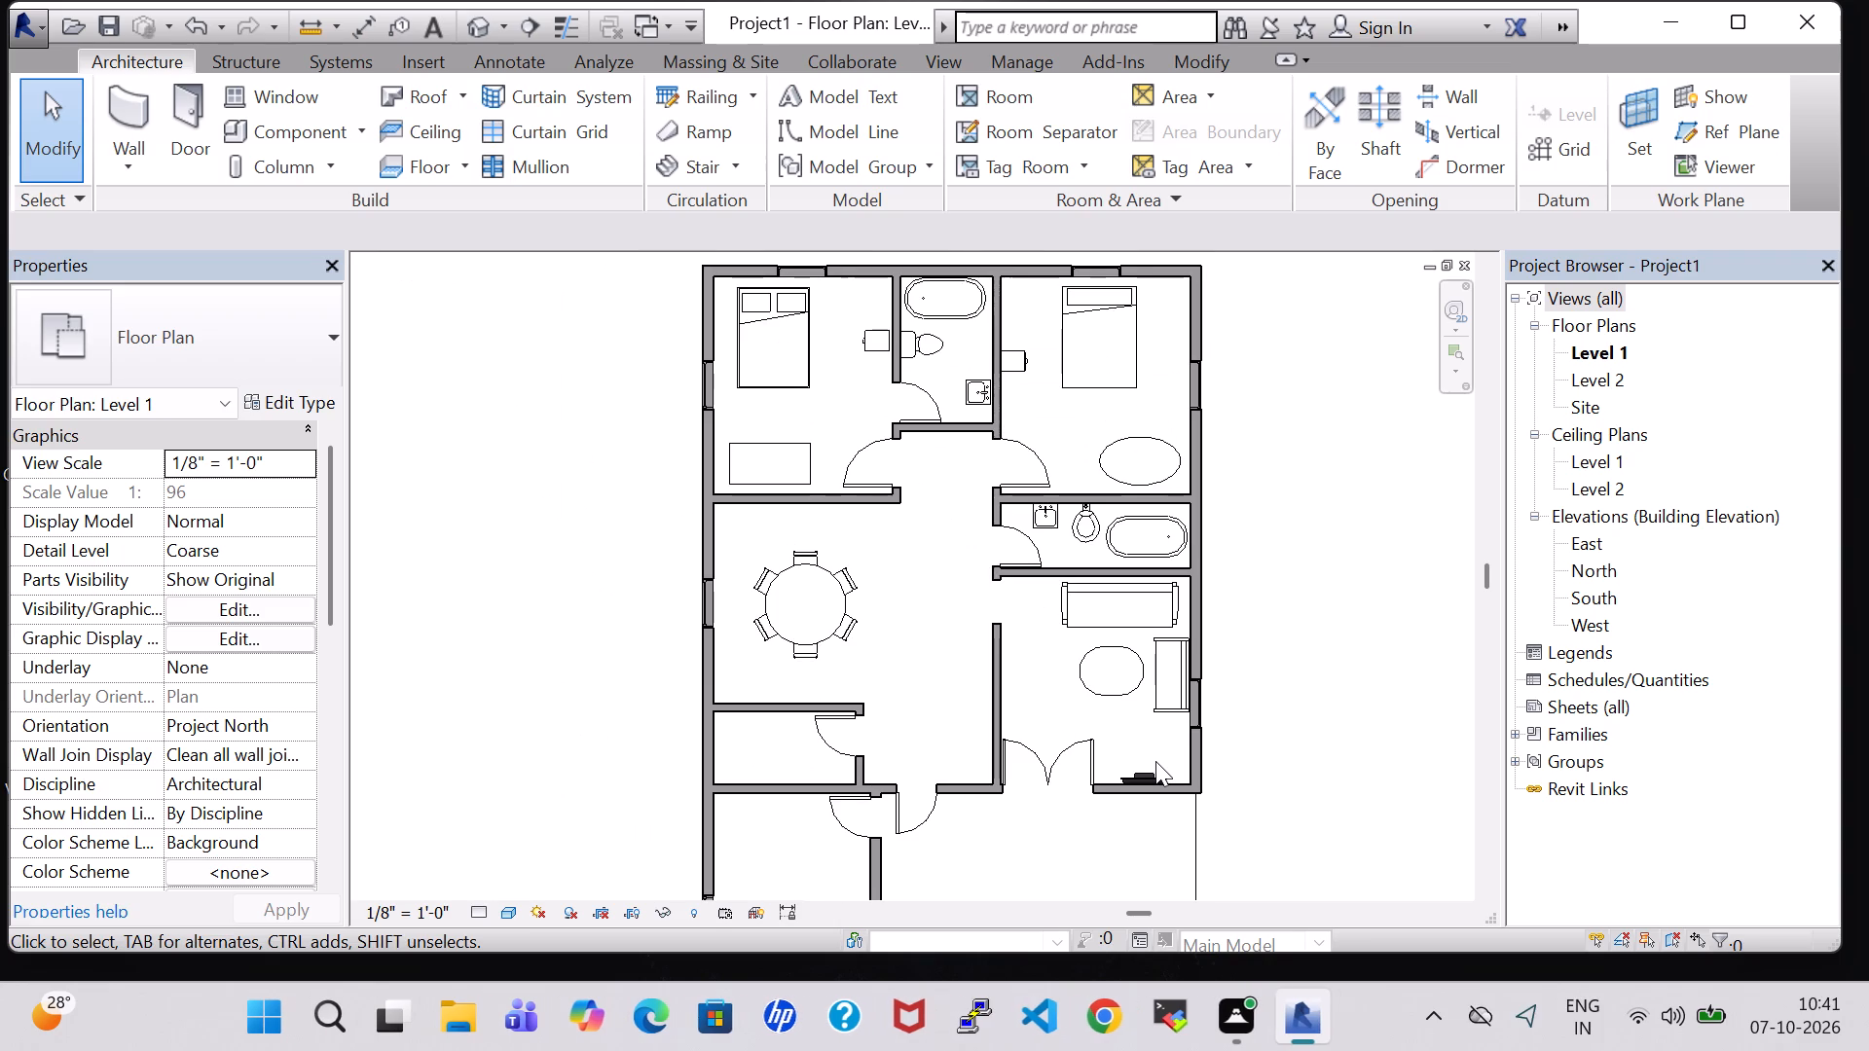
scroll(1155, 761, down, 1)
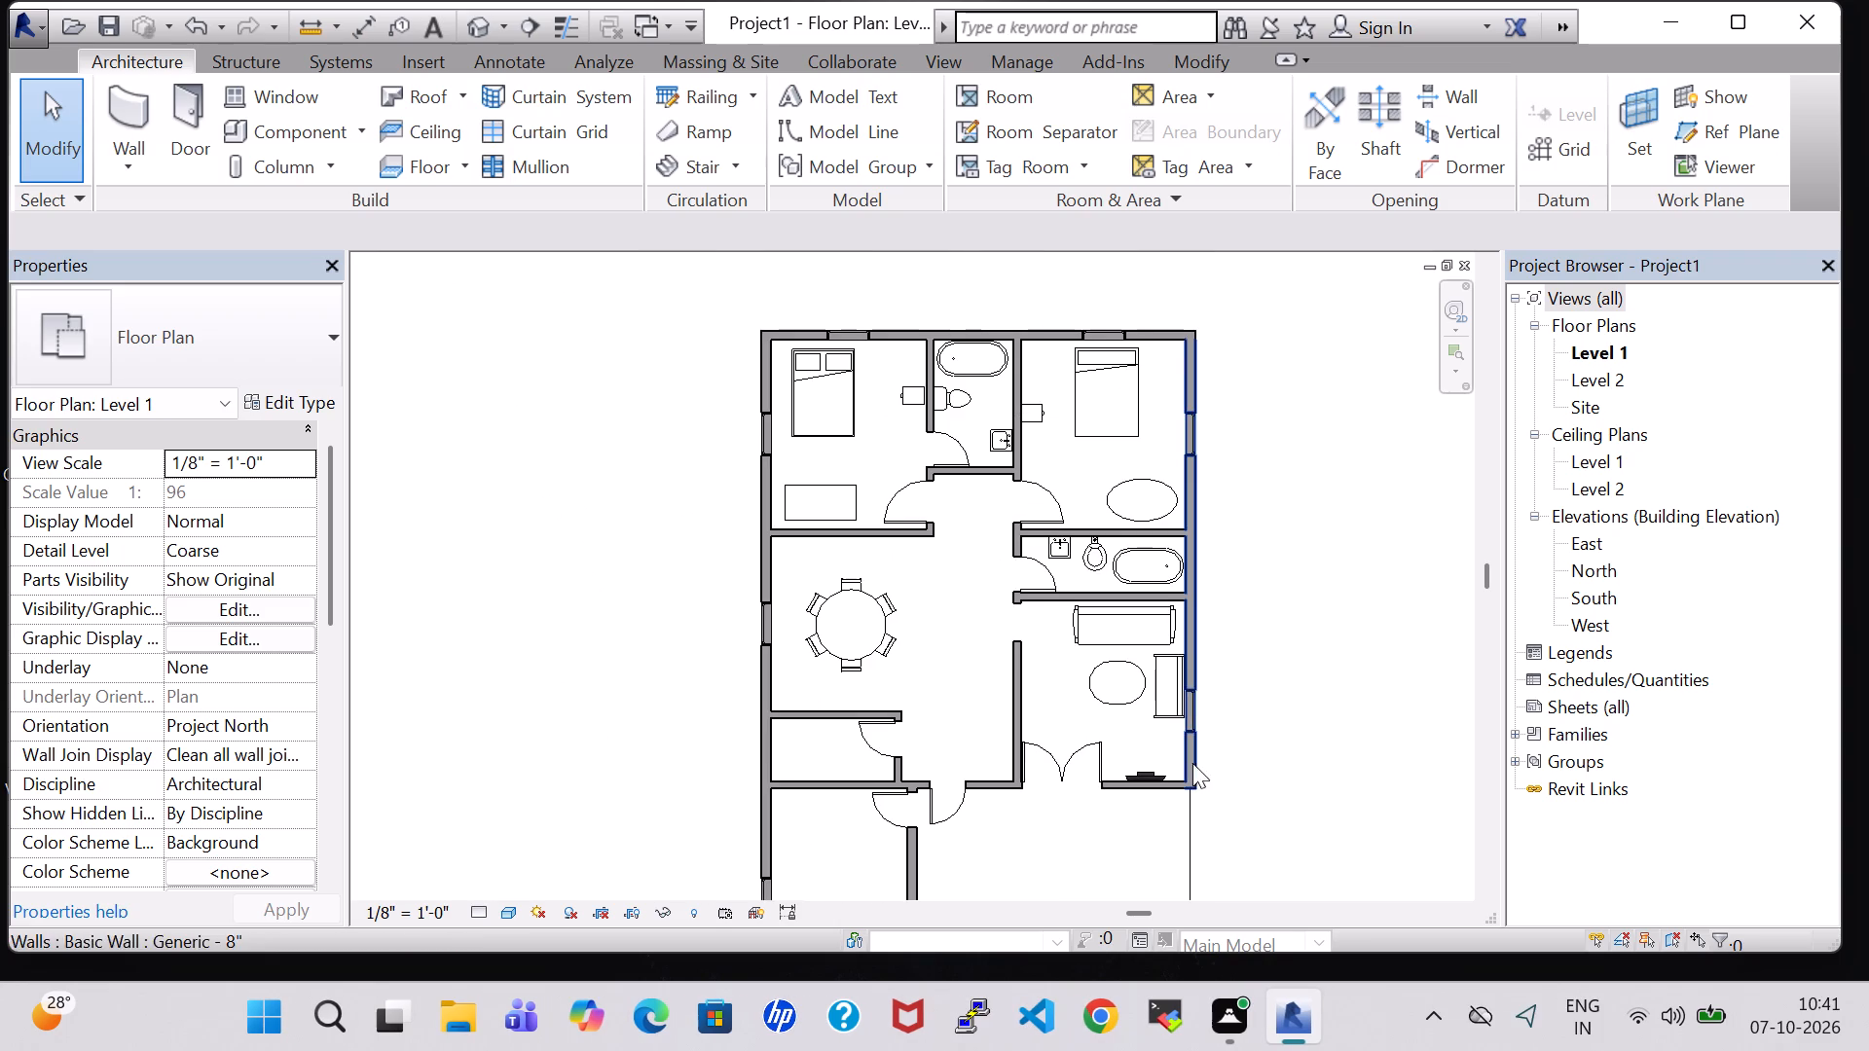
middle_drag(1243, 739, 1278, 591)
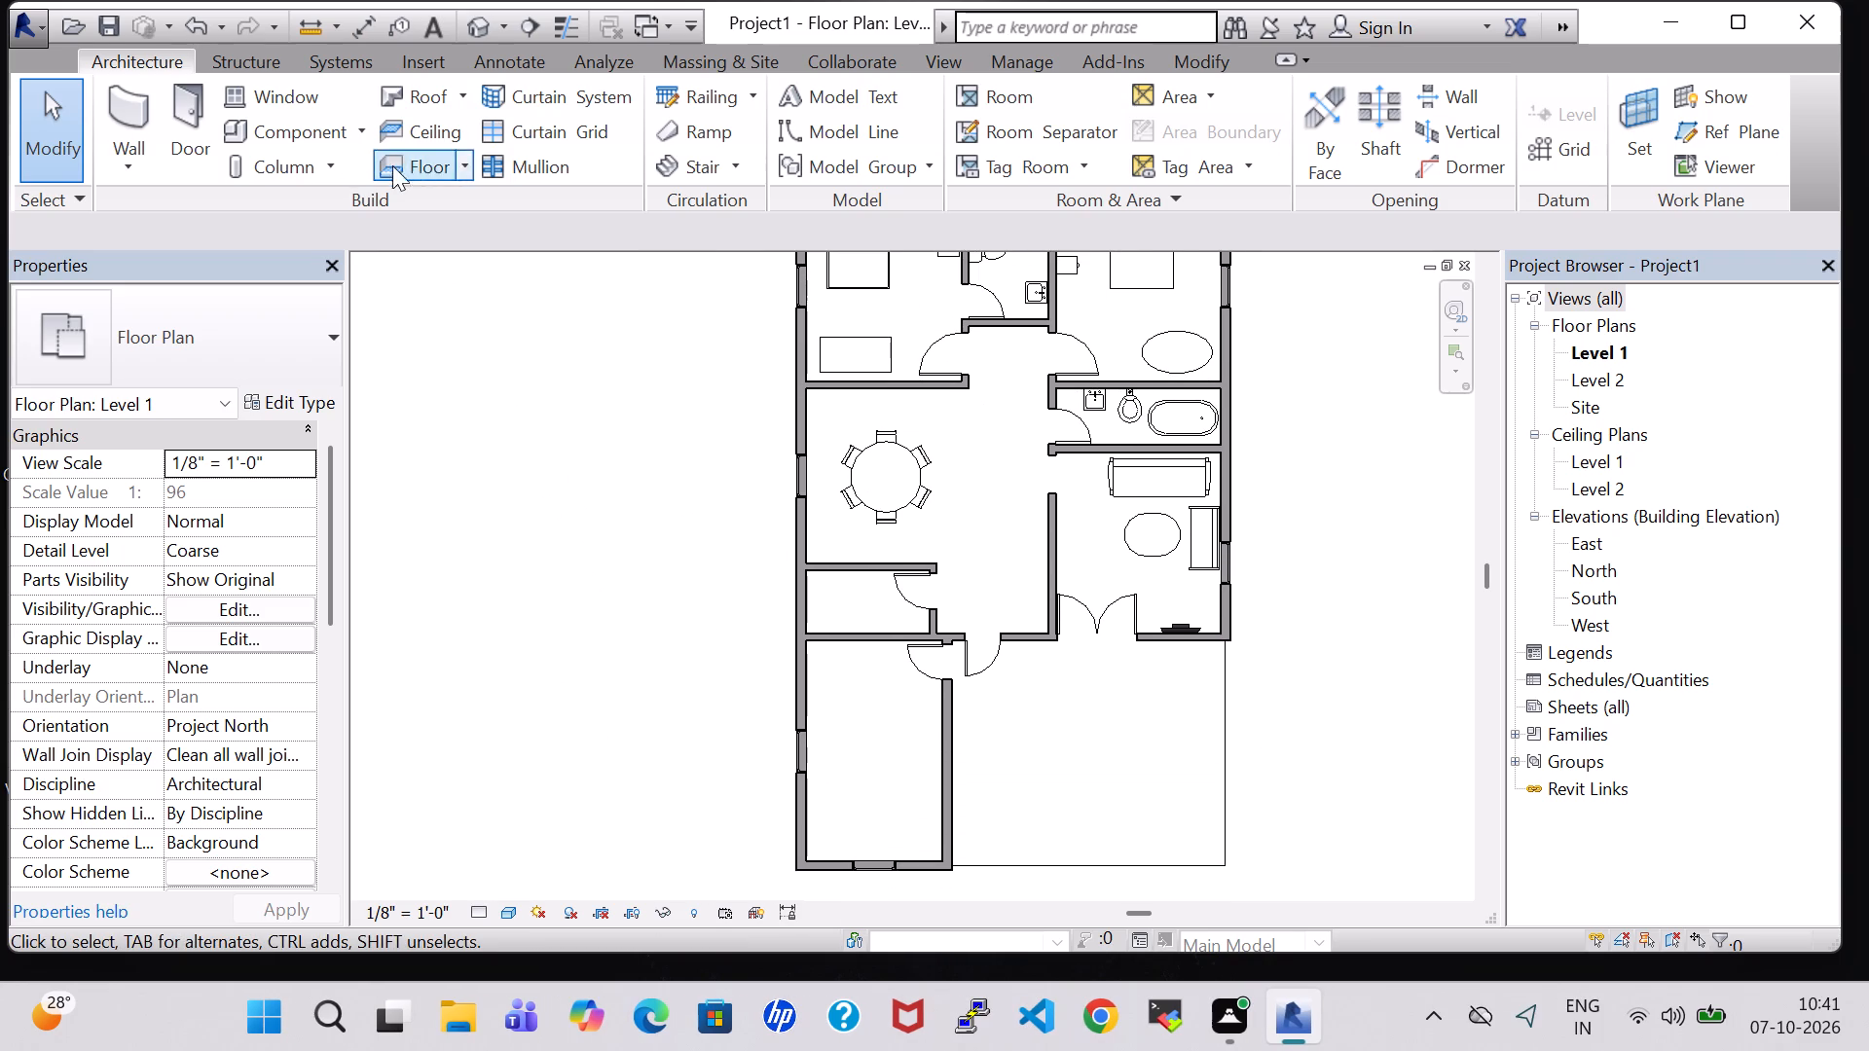
click(303, 135)
click(1170, 125)
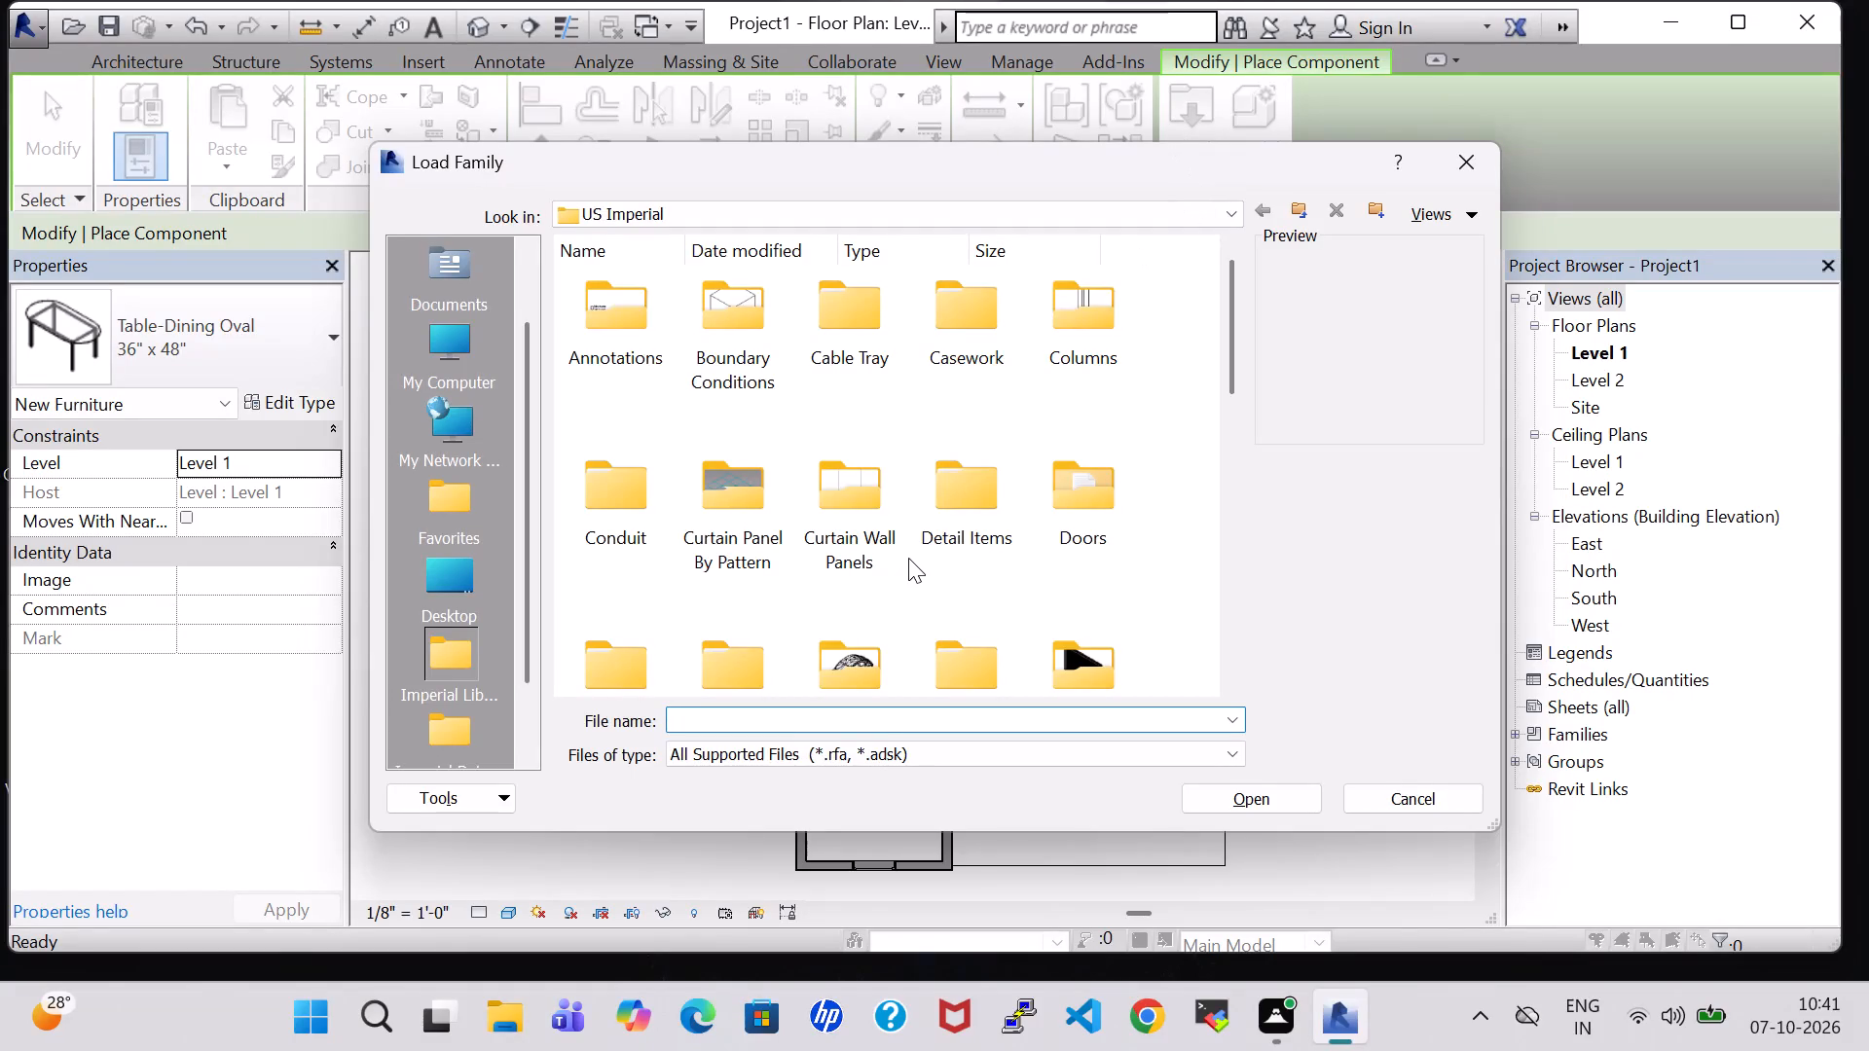
scroll(908, 558, down, 2)
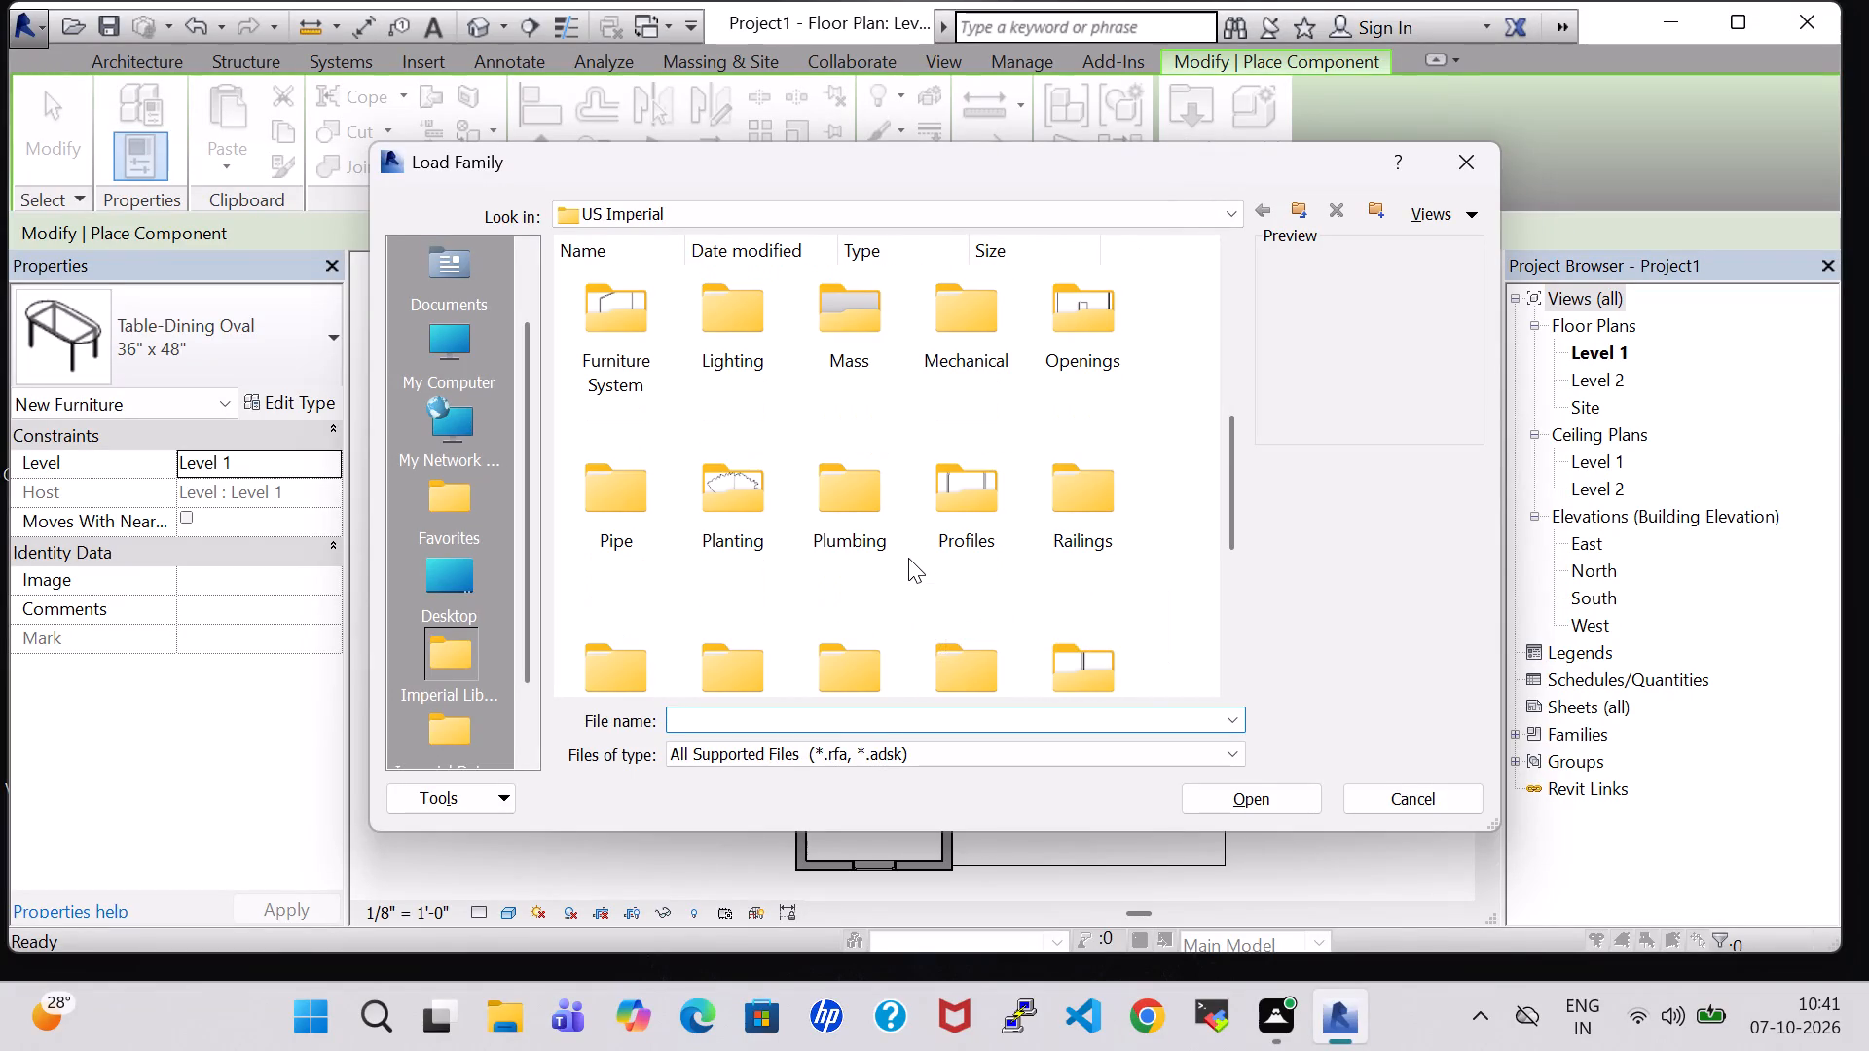
scroll(908, 558, down, 3)
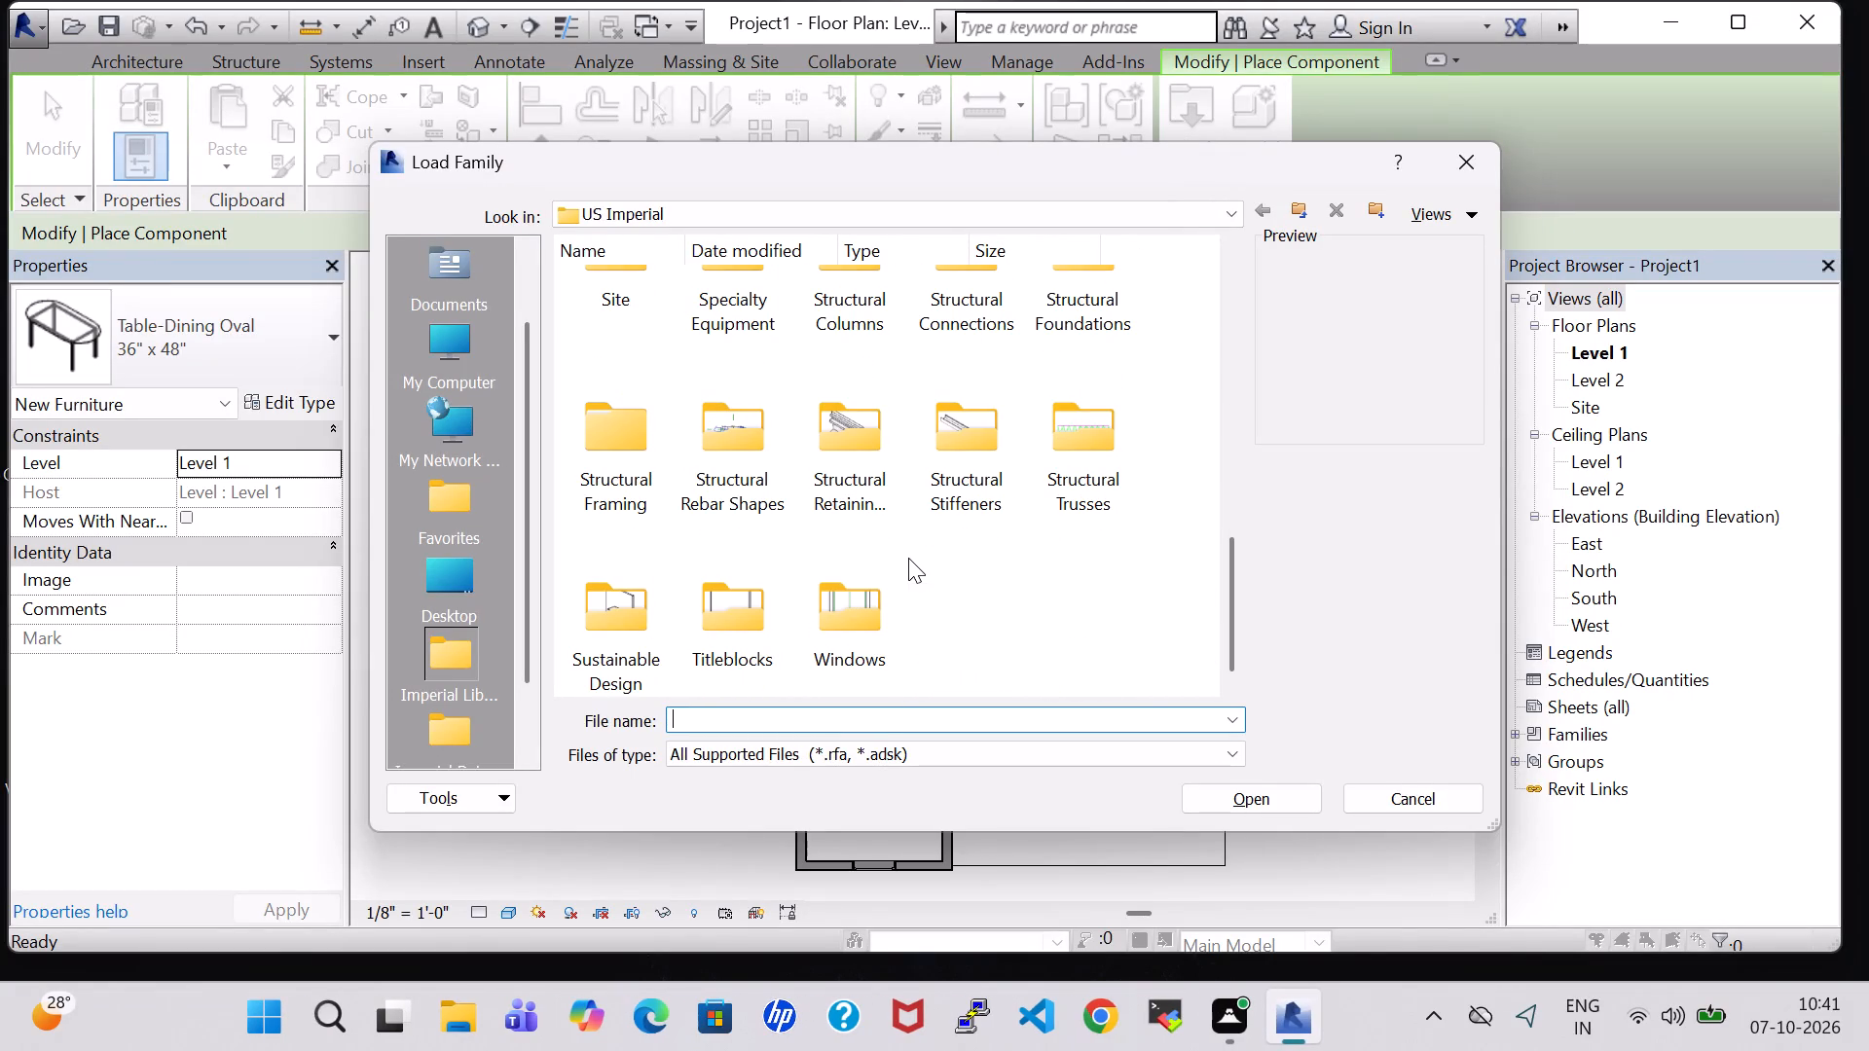
double_click(887, 621)
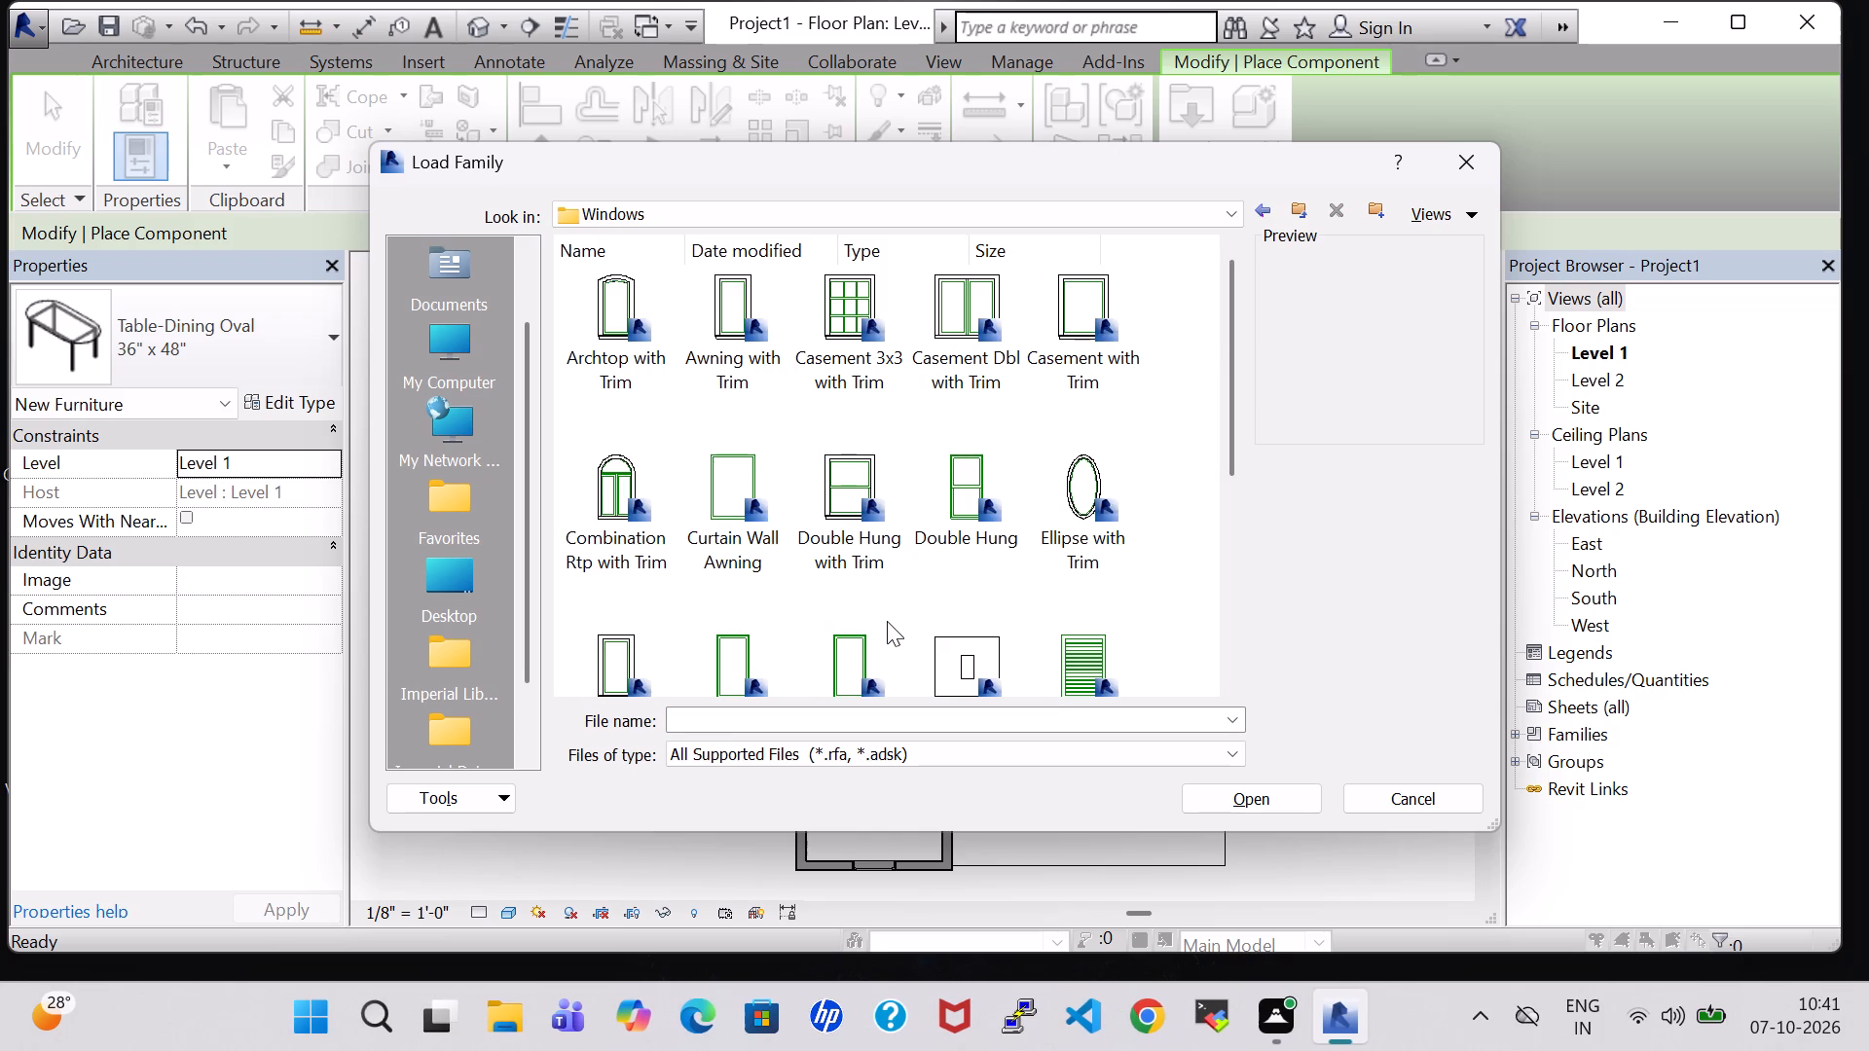
scroll(856, 498, down, 1)
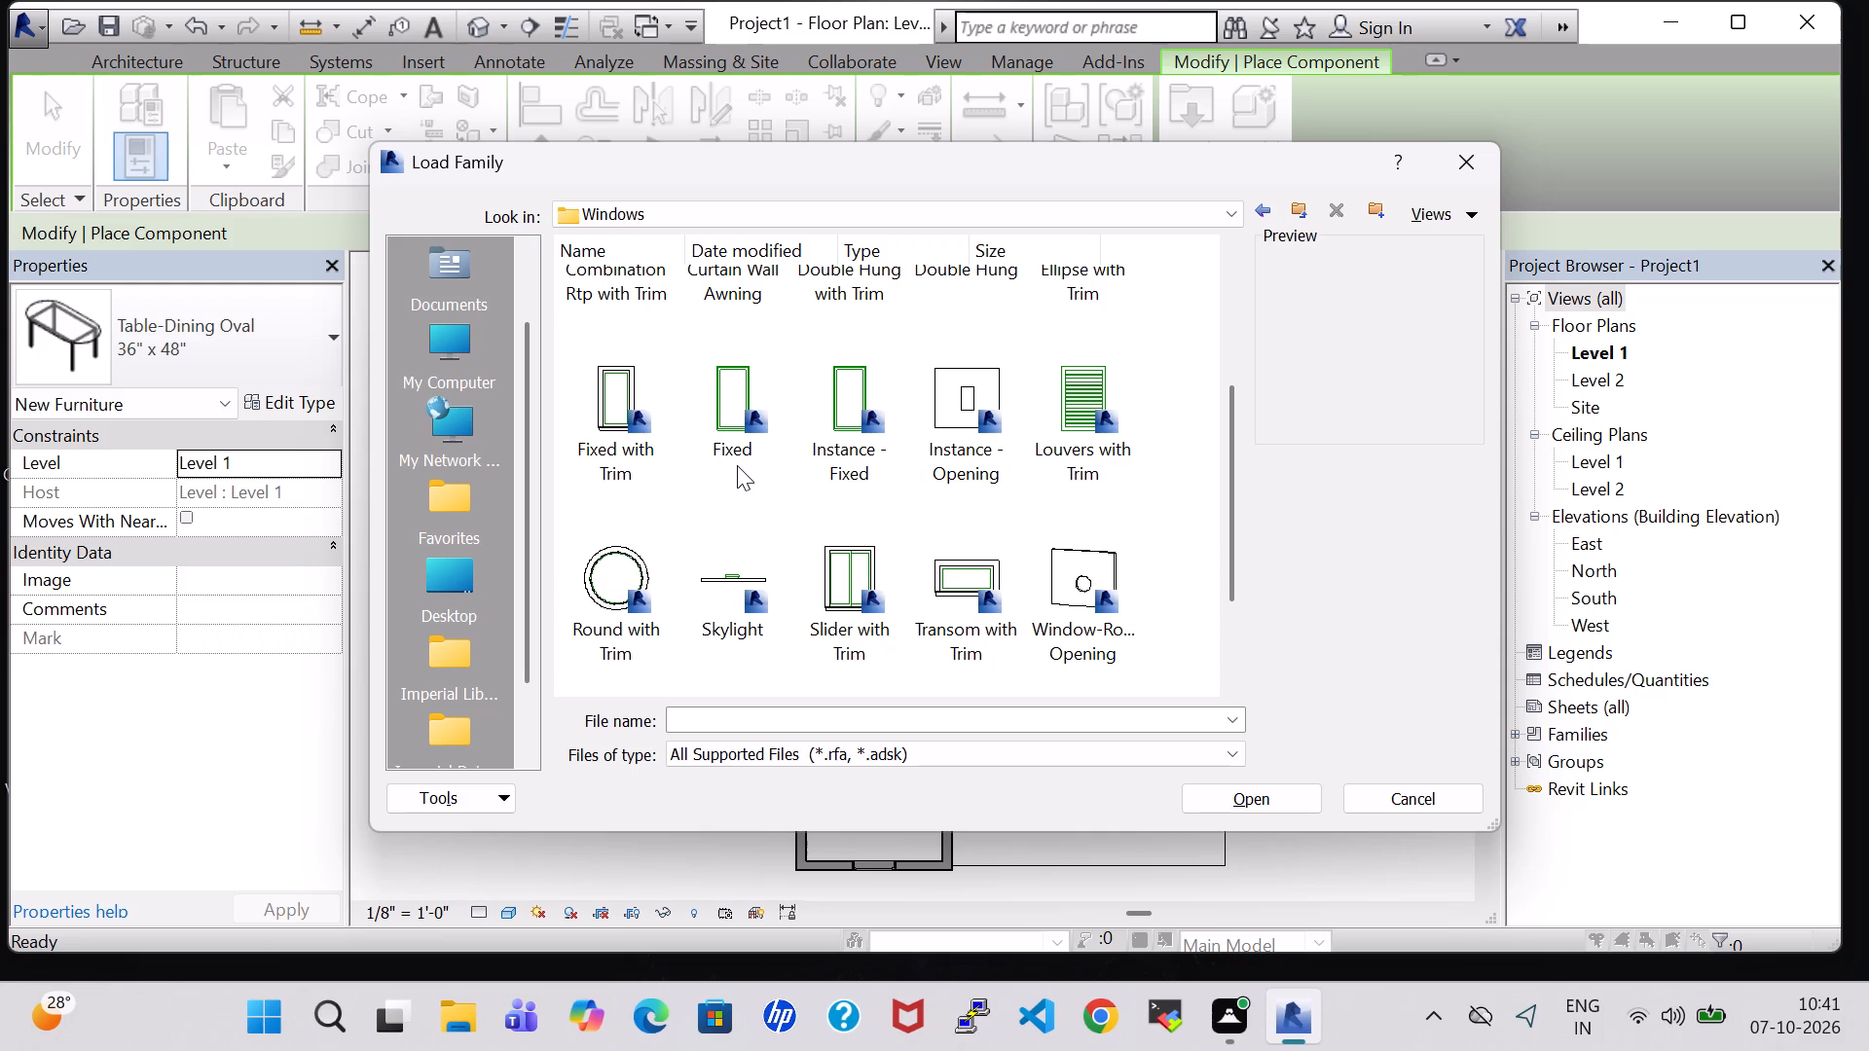
scroll(737, 465, up, 9)
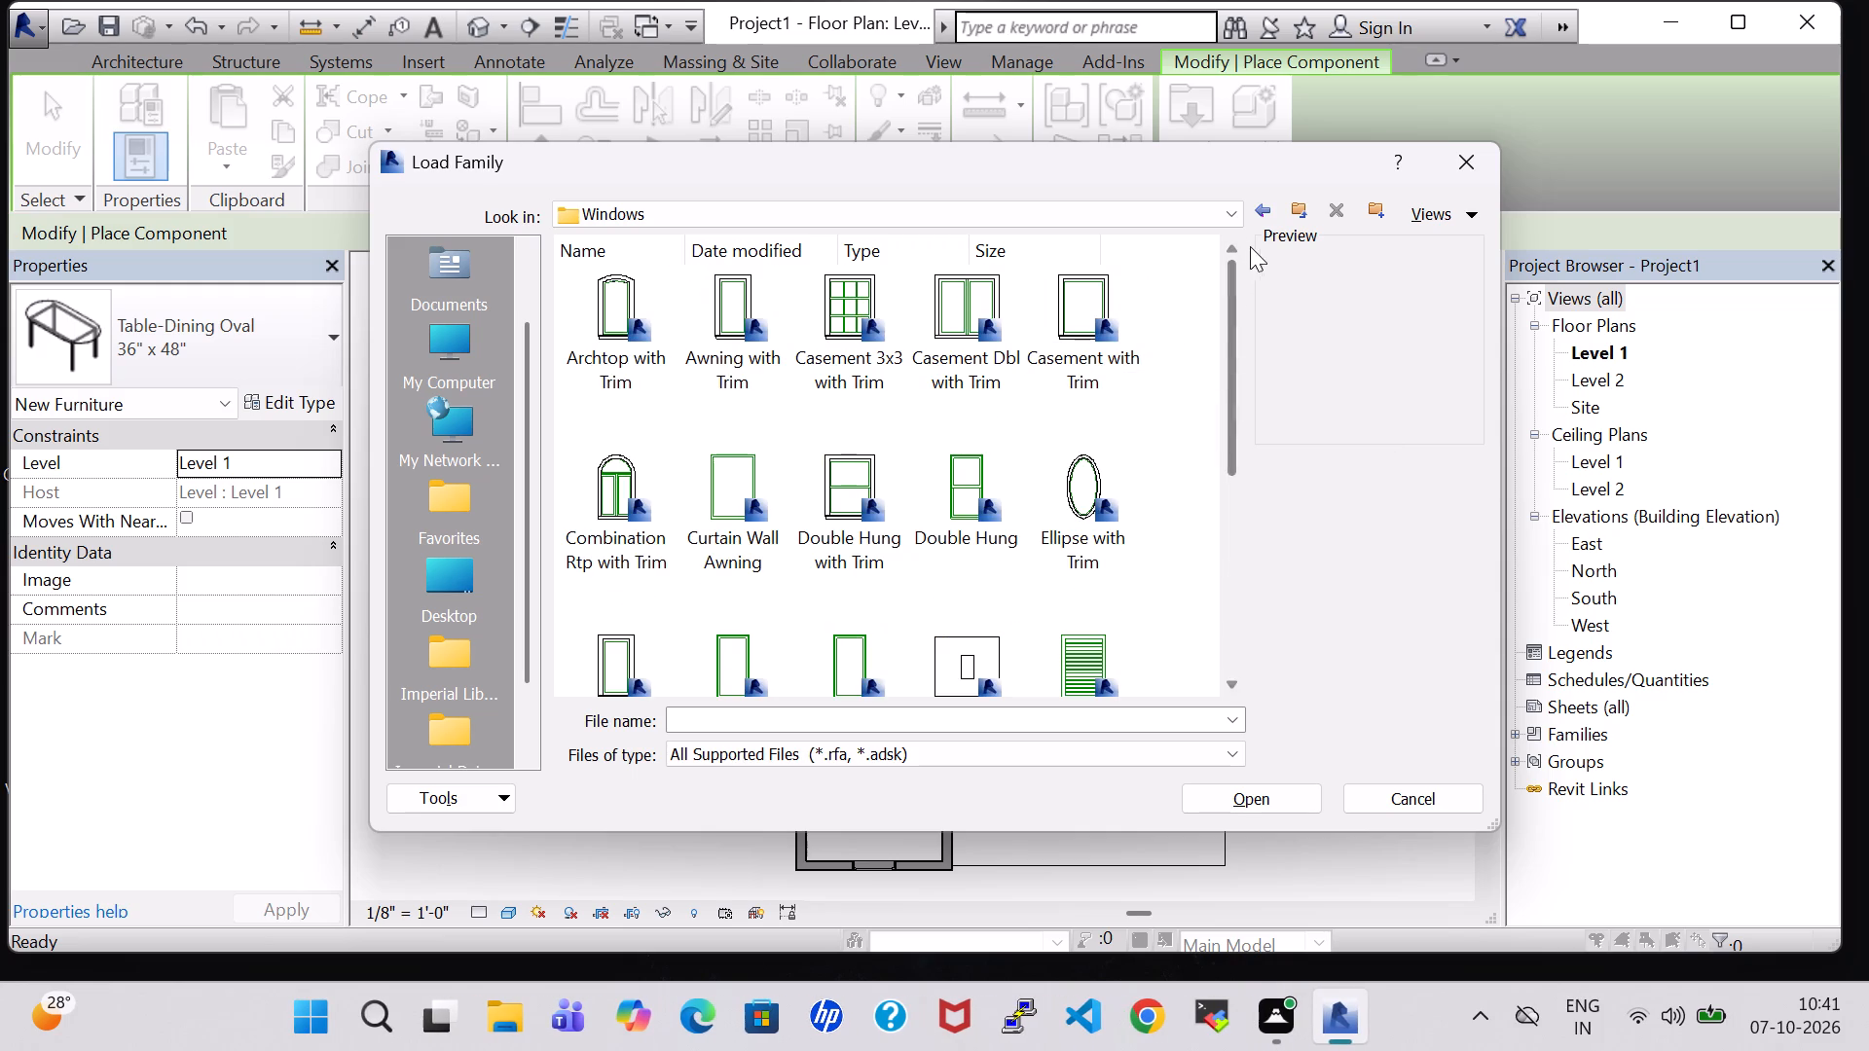
scroll(995, 568, up, 6)
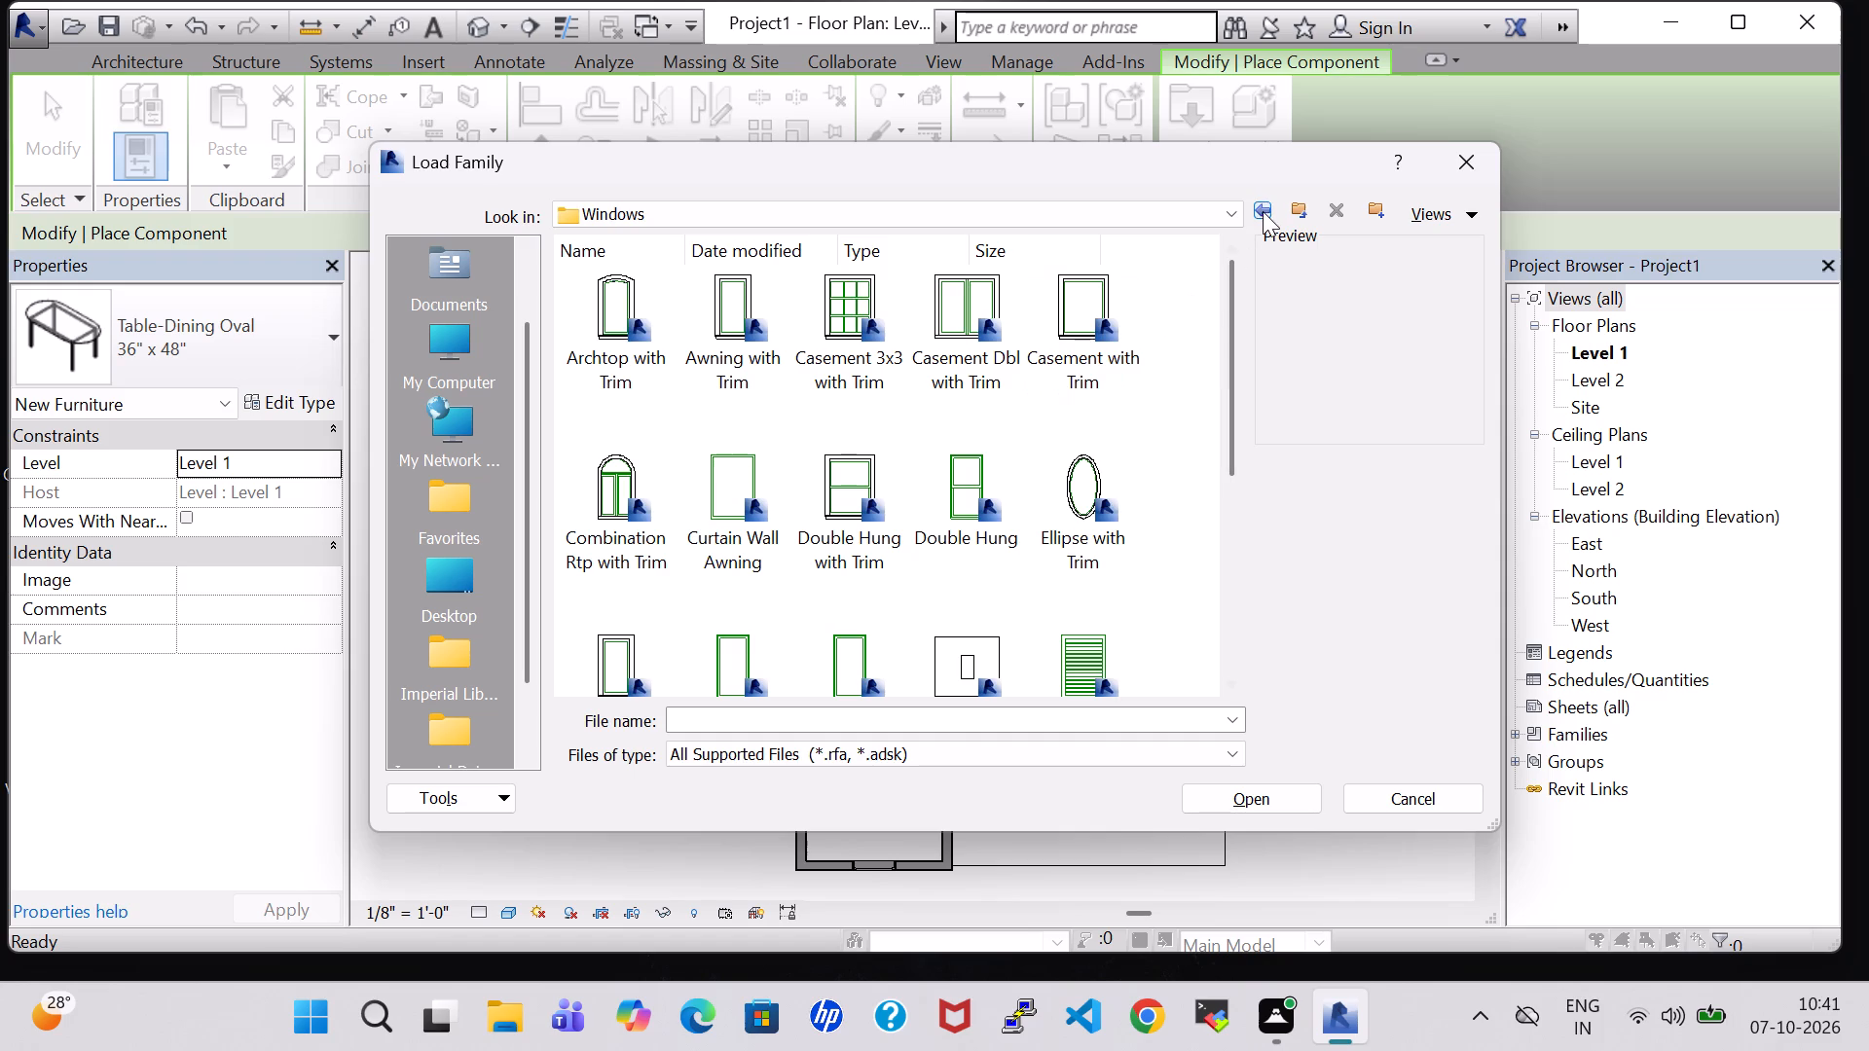
click(1263, 211)
Load the Kitchenette - Medium family from Specialty Equipment's Domestic folder, overwriting the shared Sink Kitchen-Island sub-component with its version.
click(751, 491)
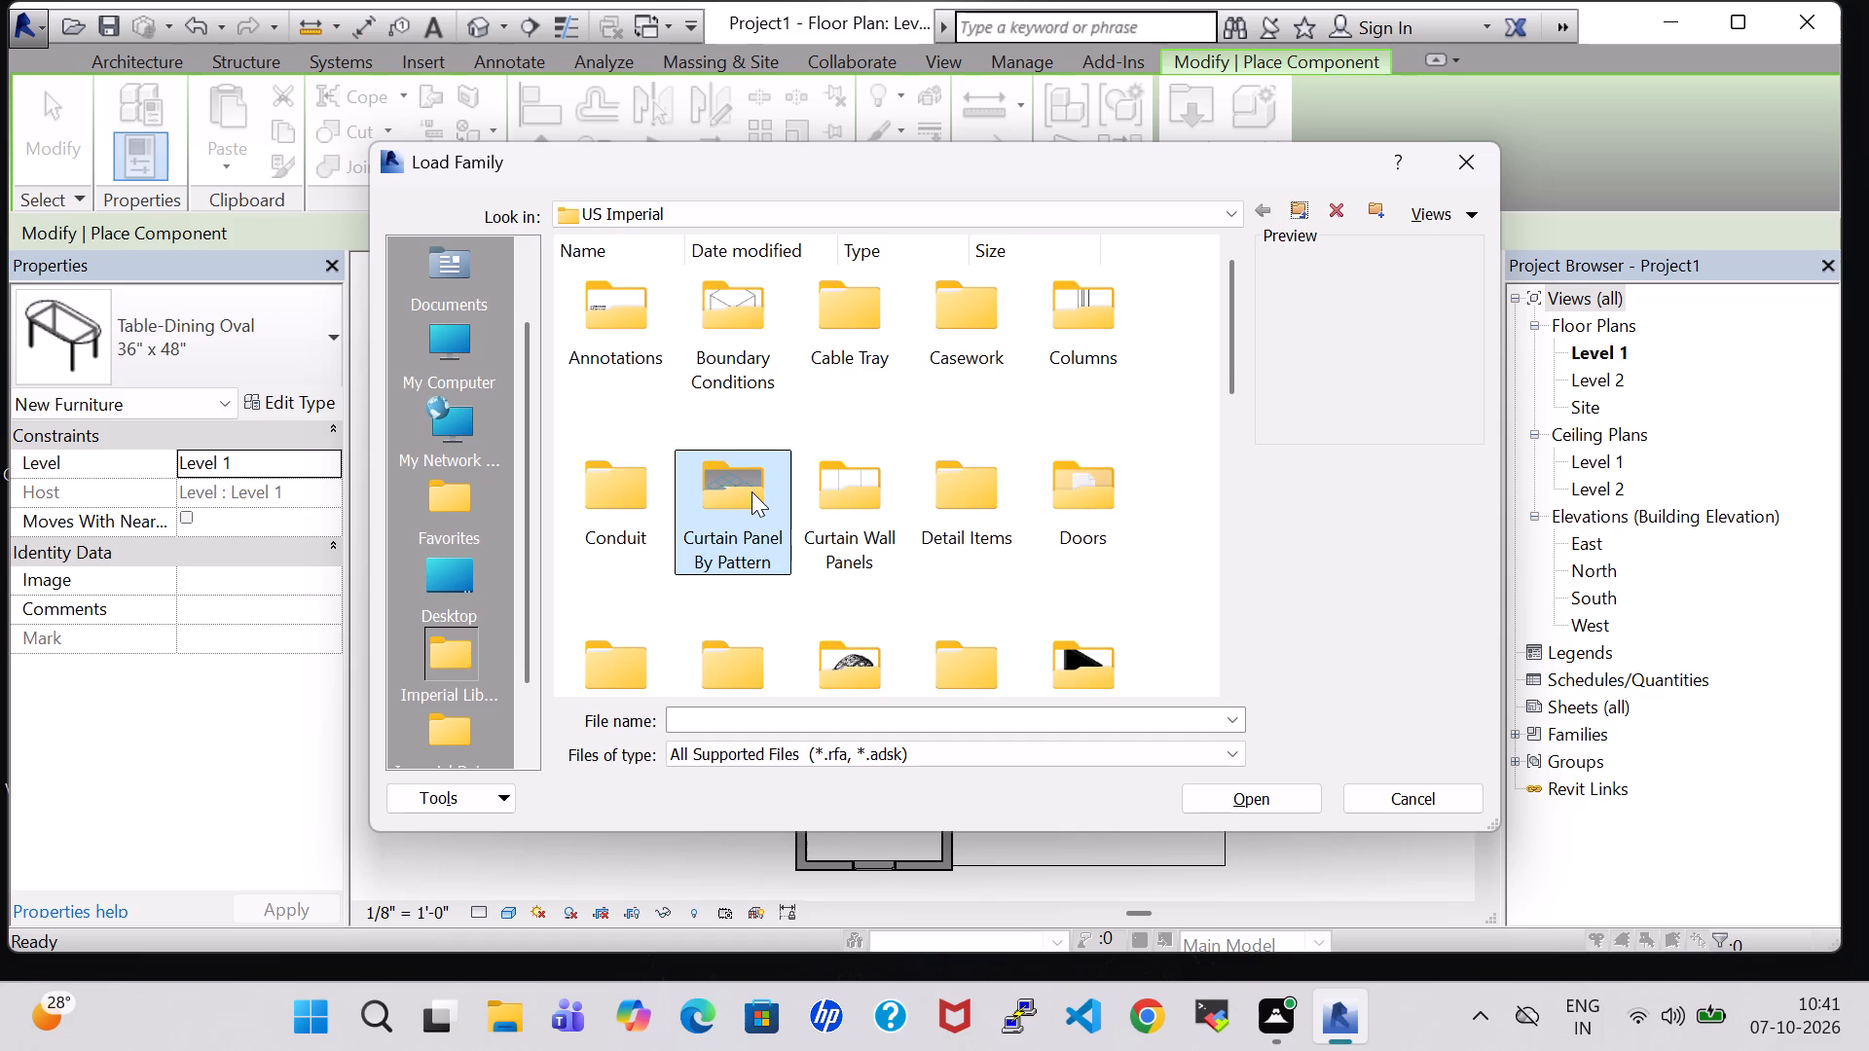
key(s)
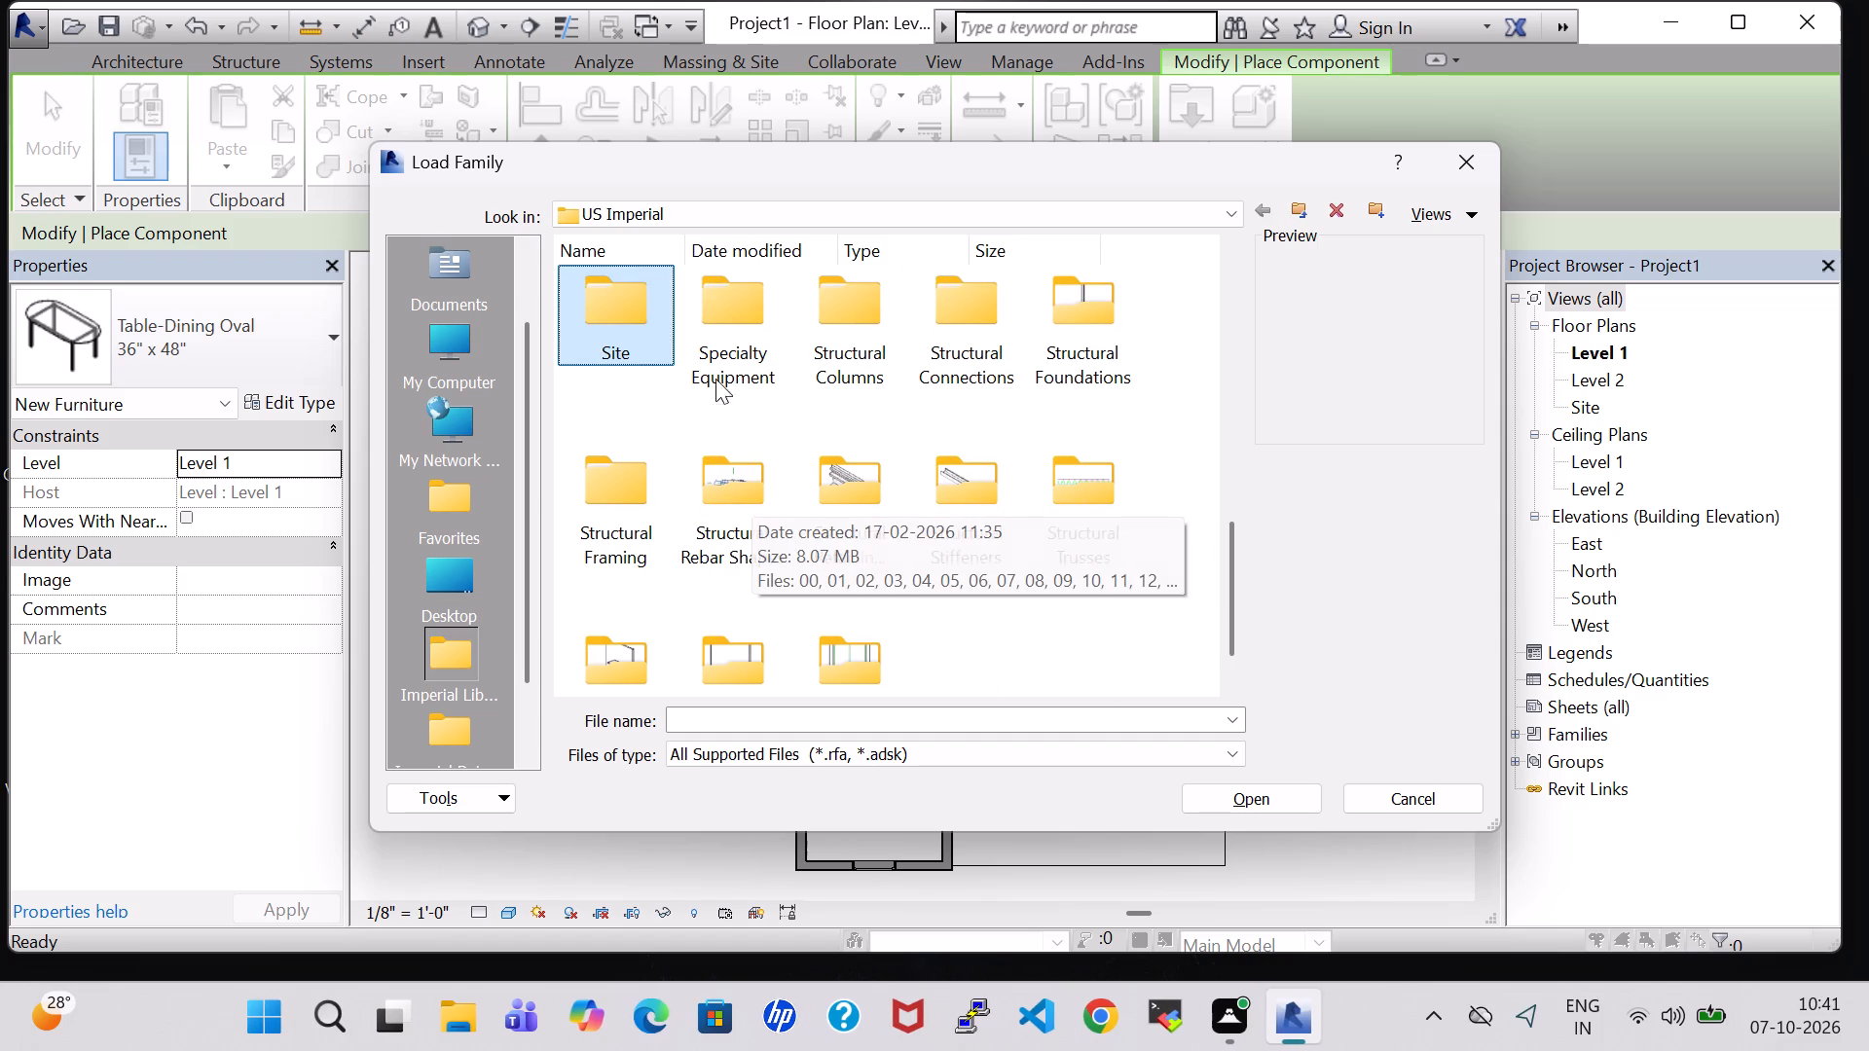
double_click(735, 307)
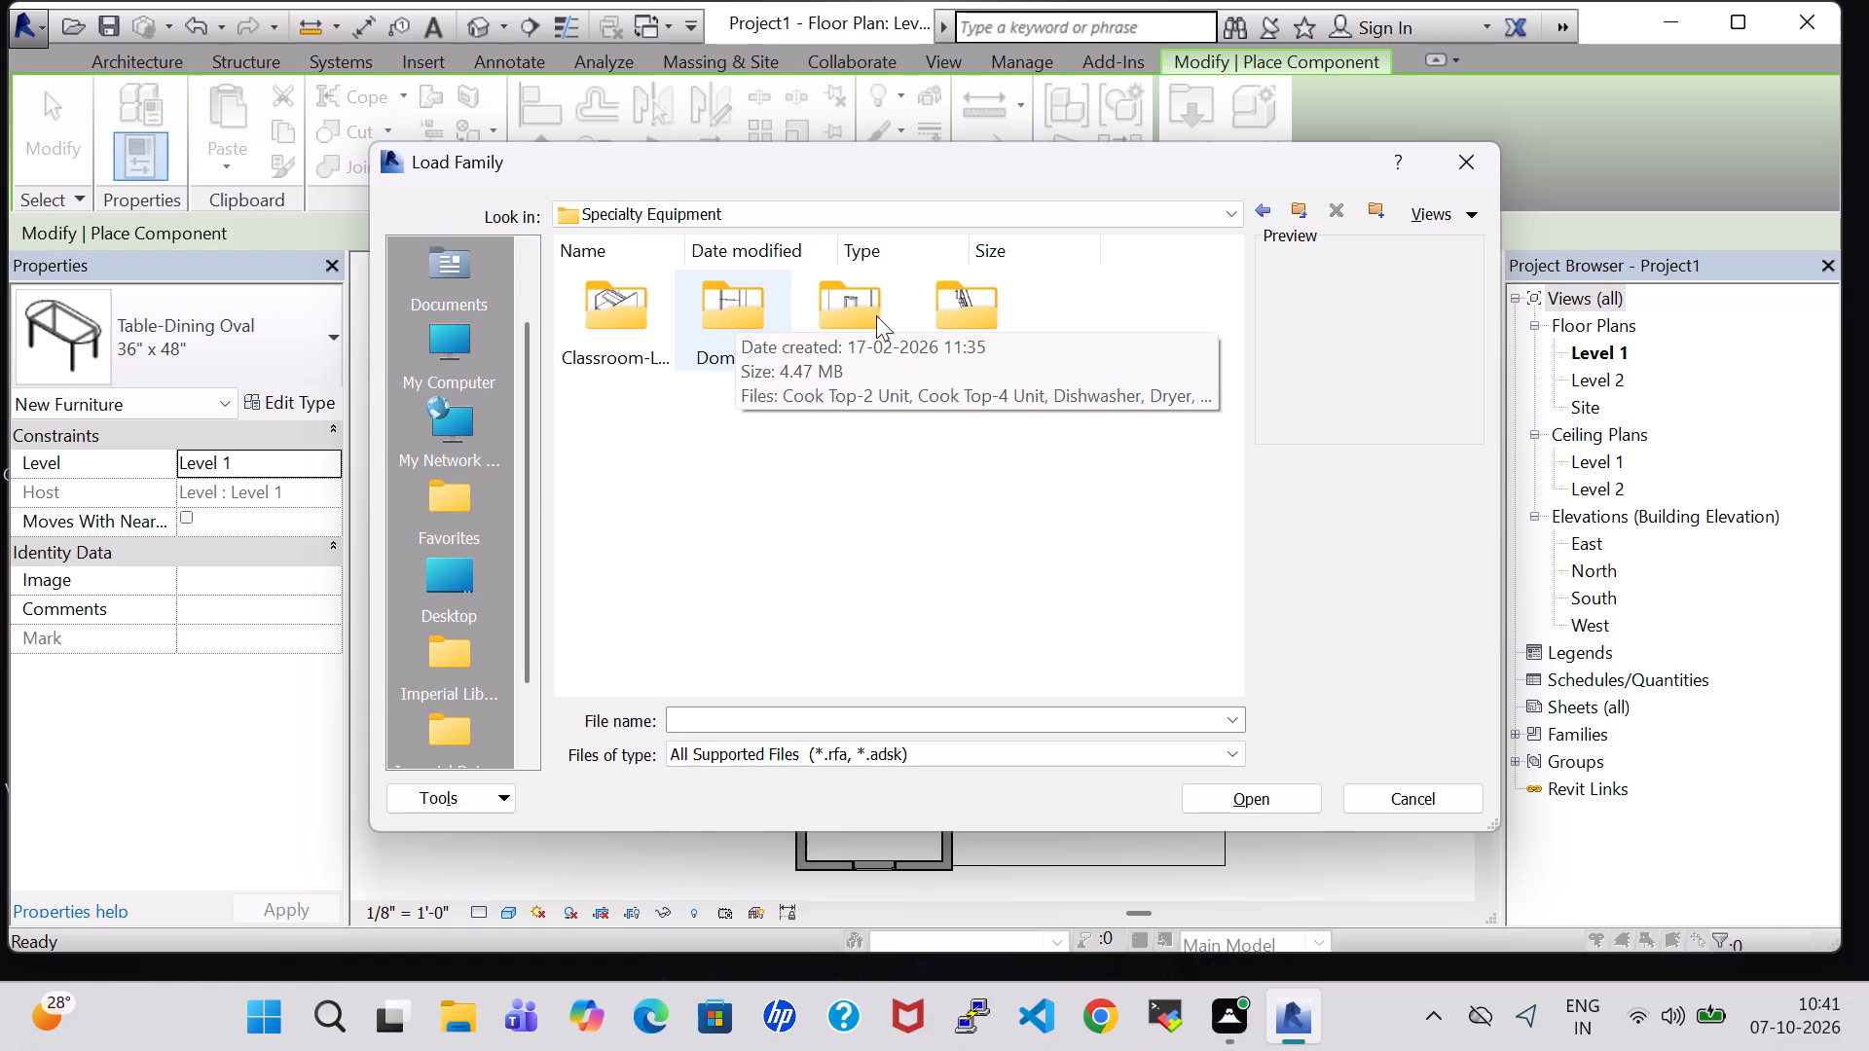
double_click(747, 313)
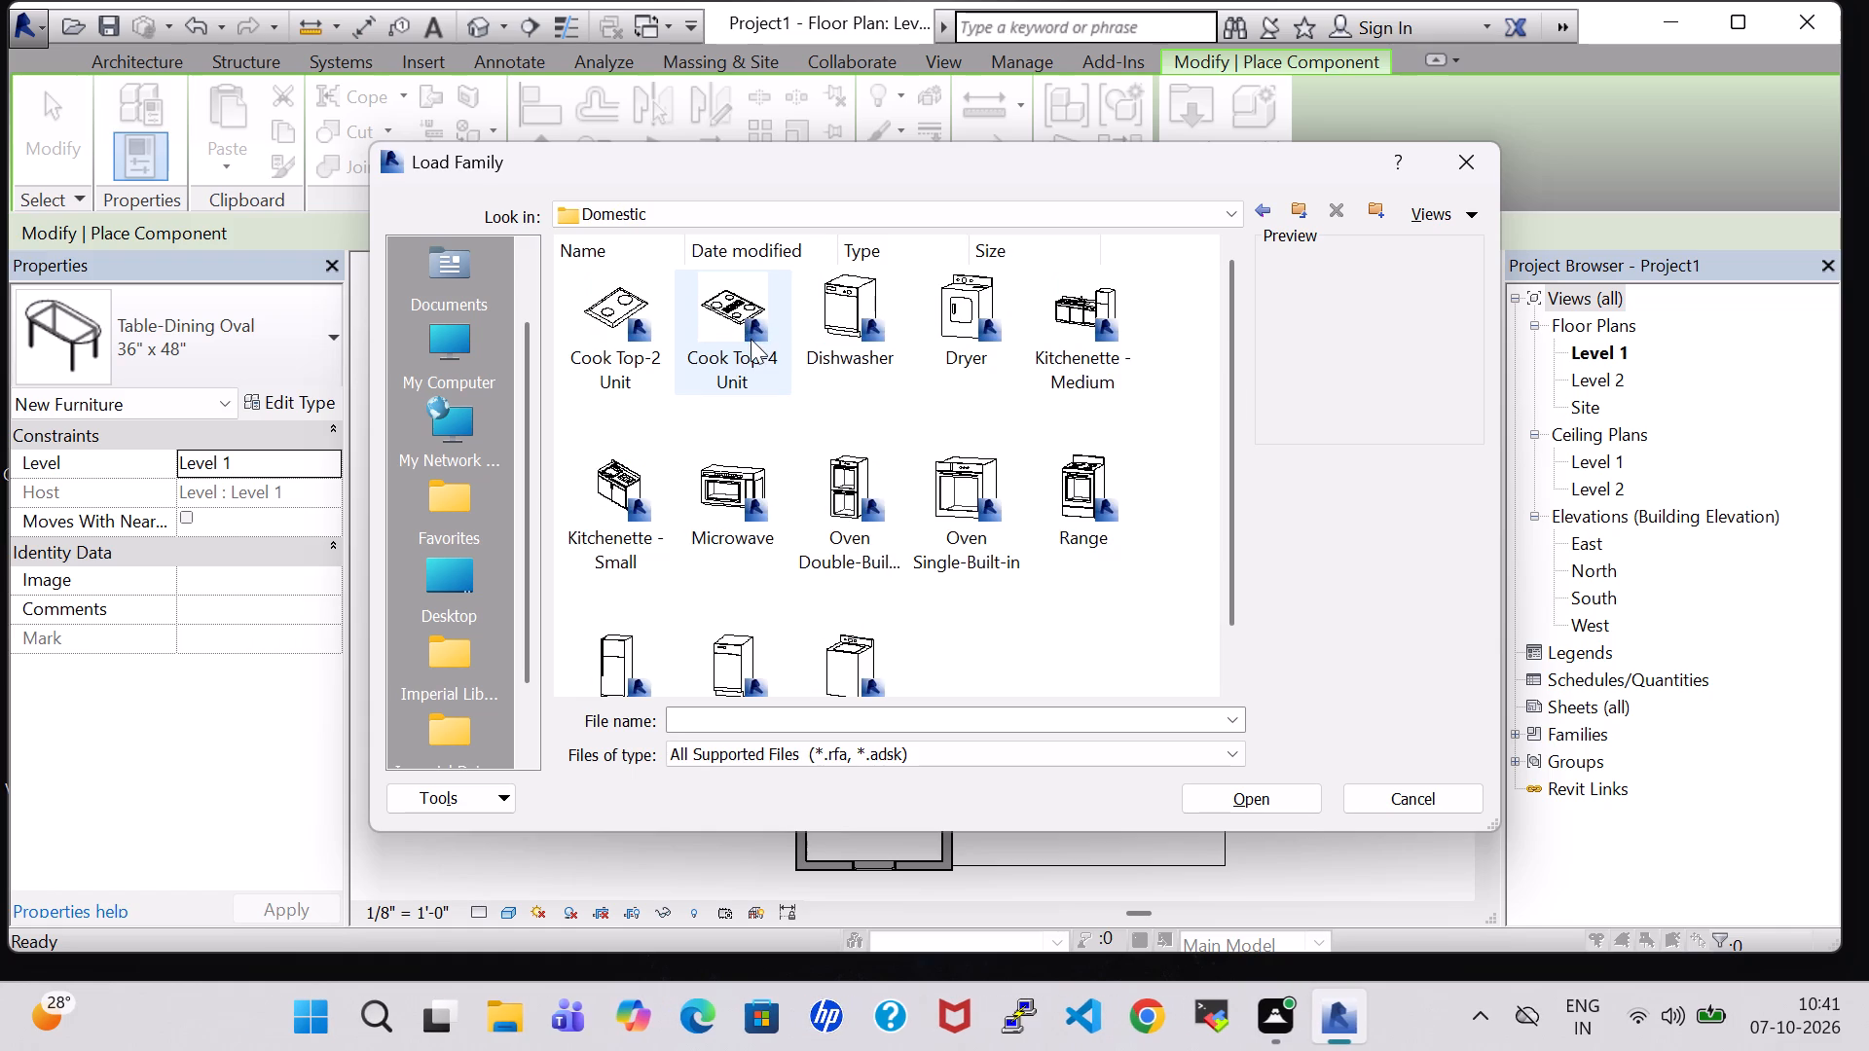
click(1042, 363)
click(1269, 801)
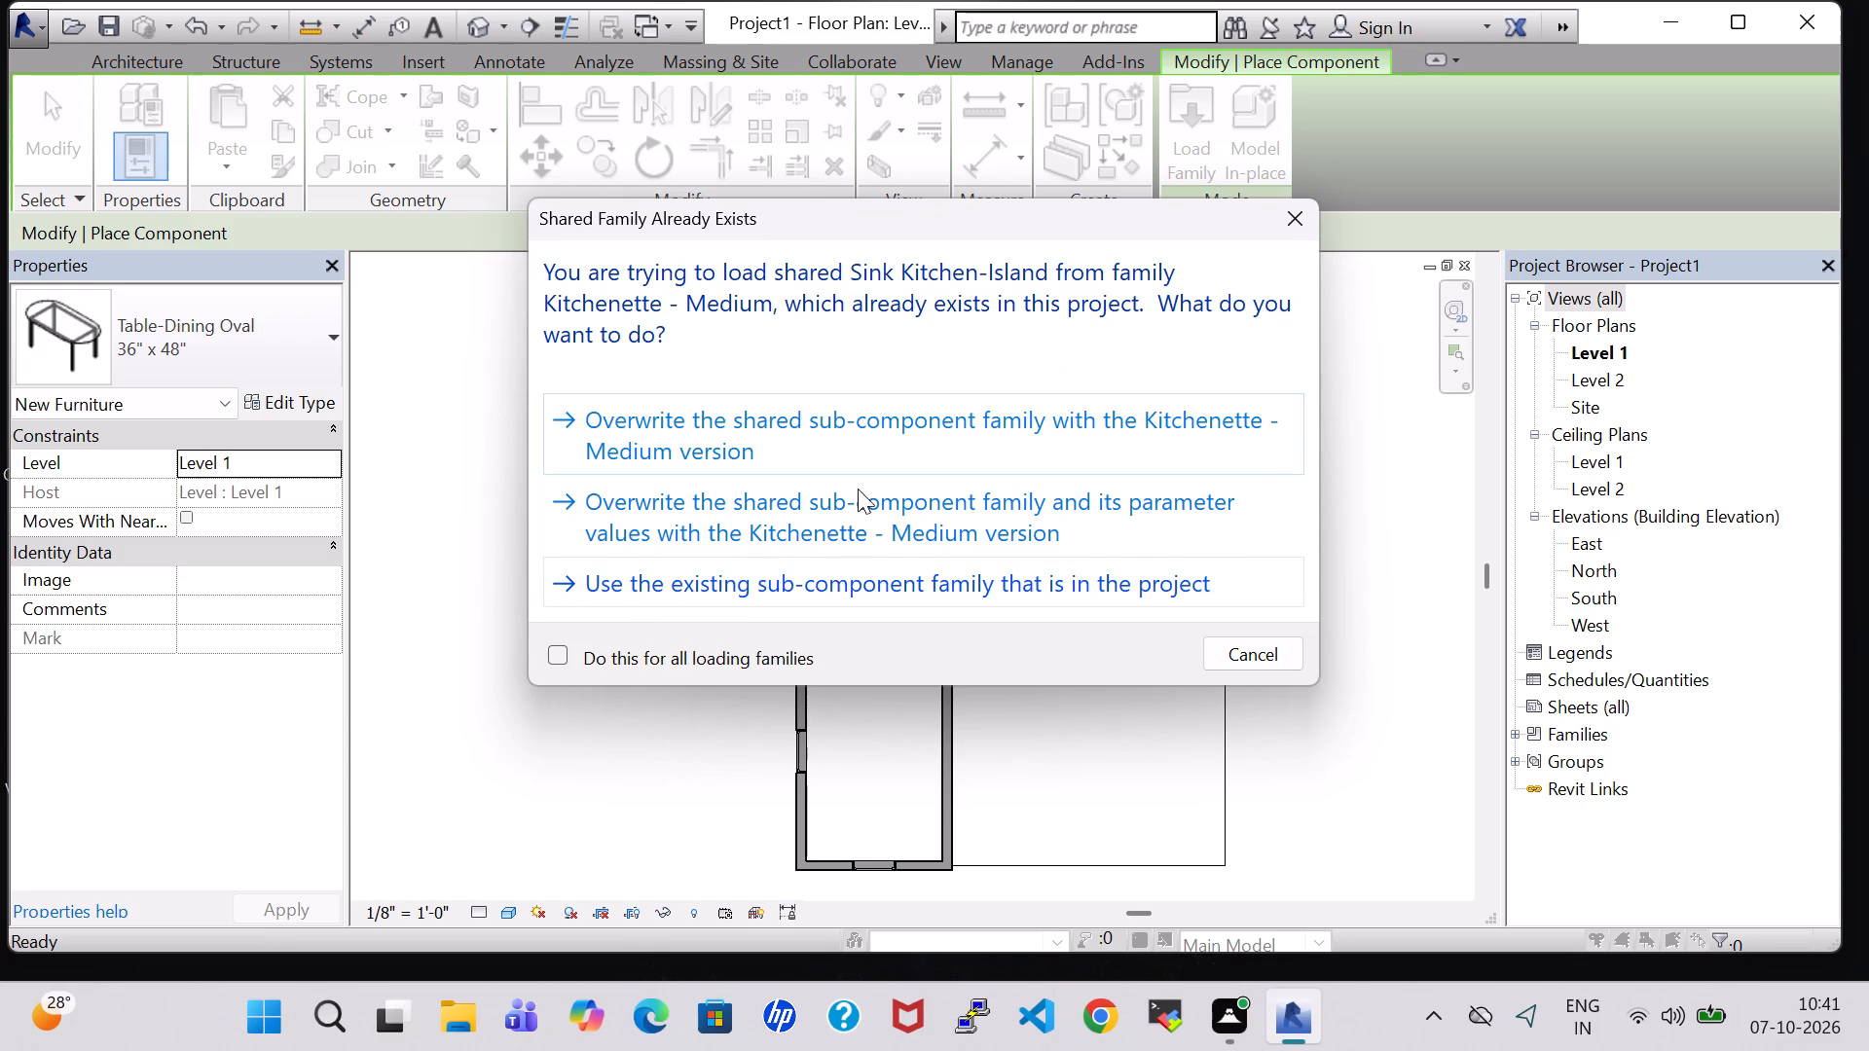
click(848, 429)
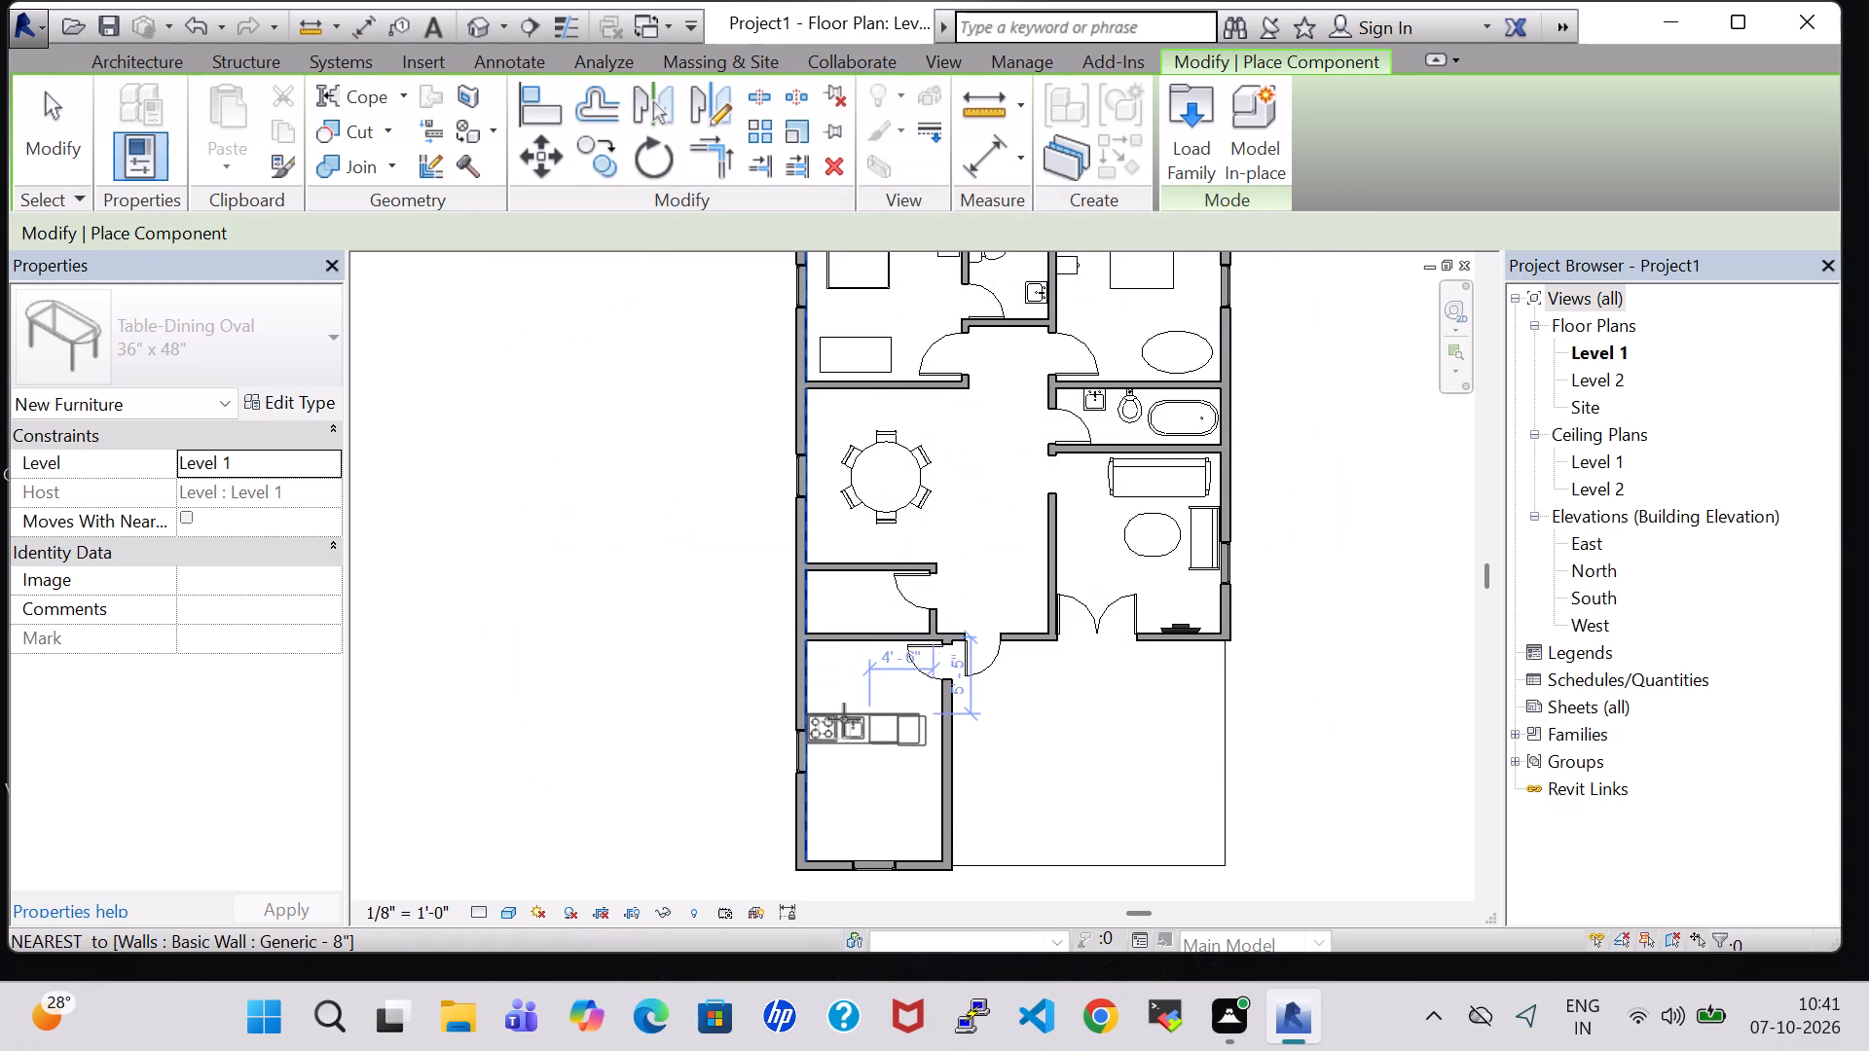
Place the Kitchenette - Medium against the kitchen's west wall, rotated lengthwise along it, its midpoint about 10'-10" from the kitchen's north wall.
key(space)
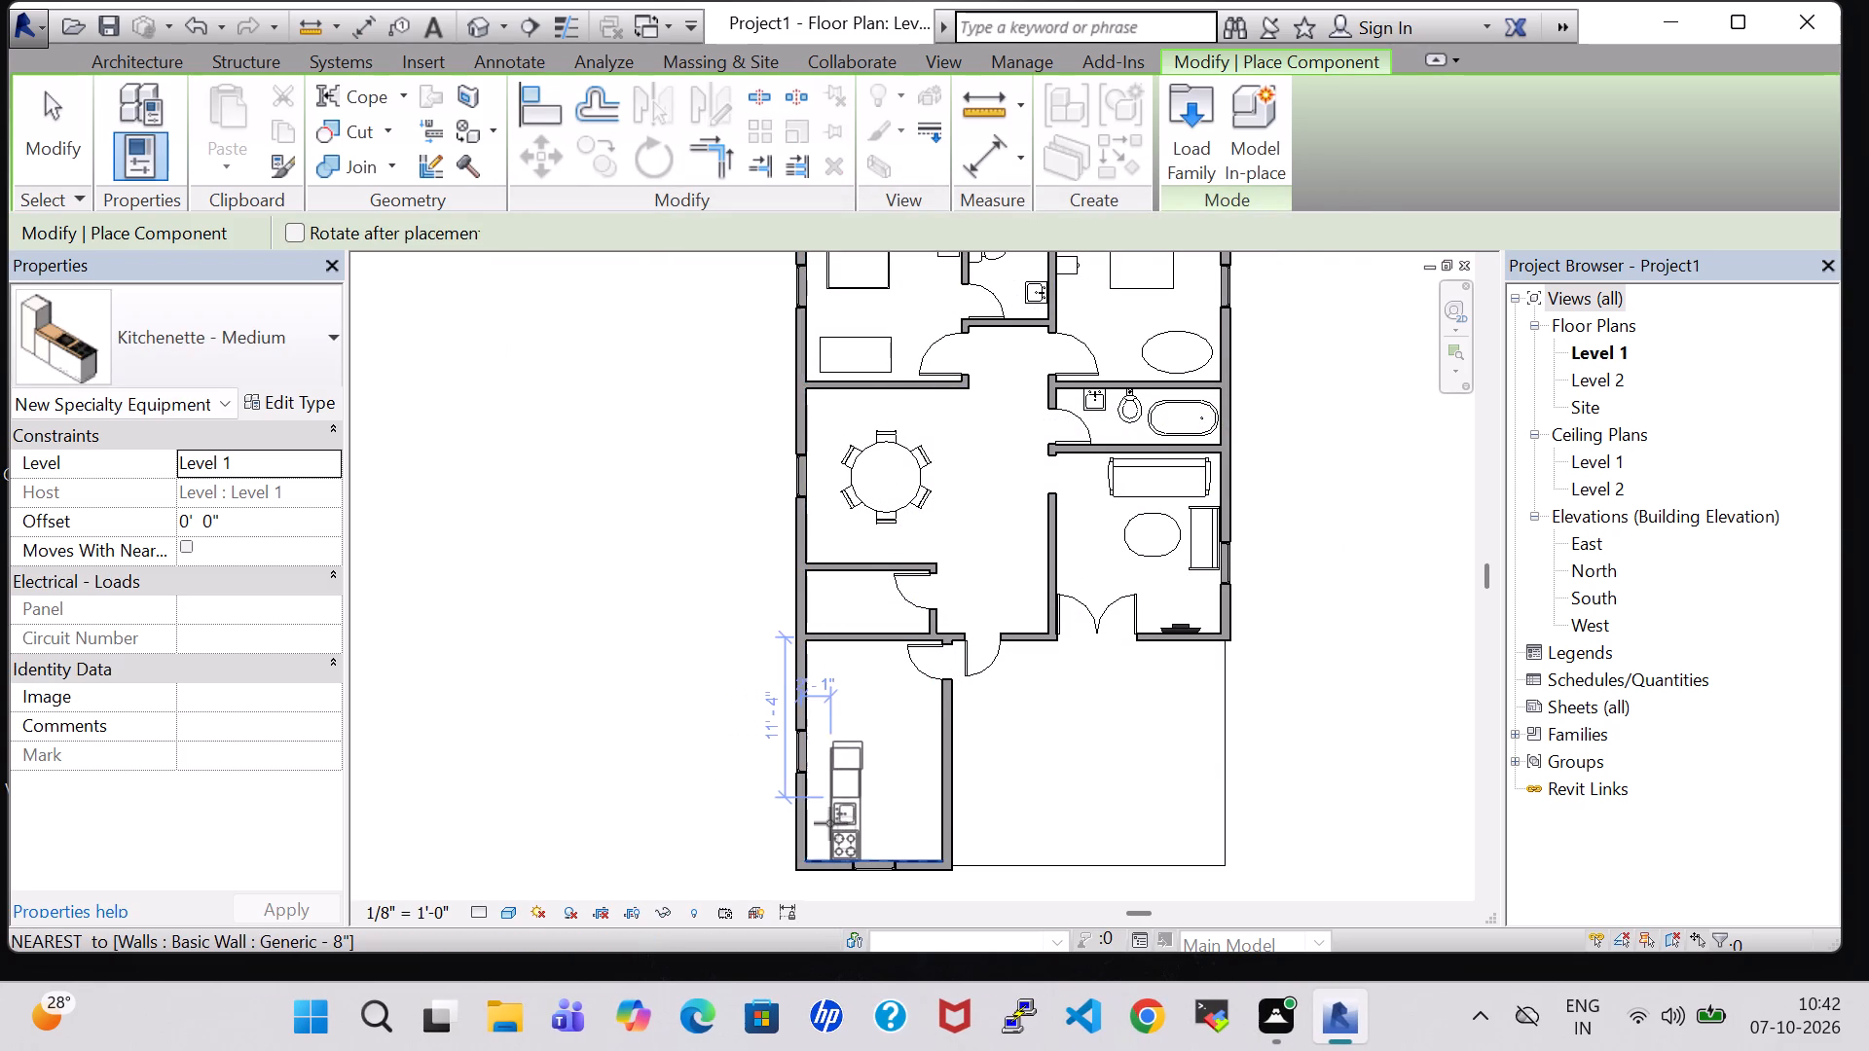
scroll(830, 823, up, 6)
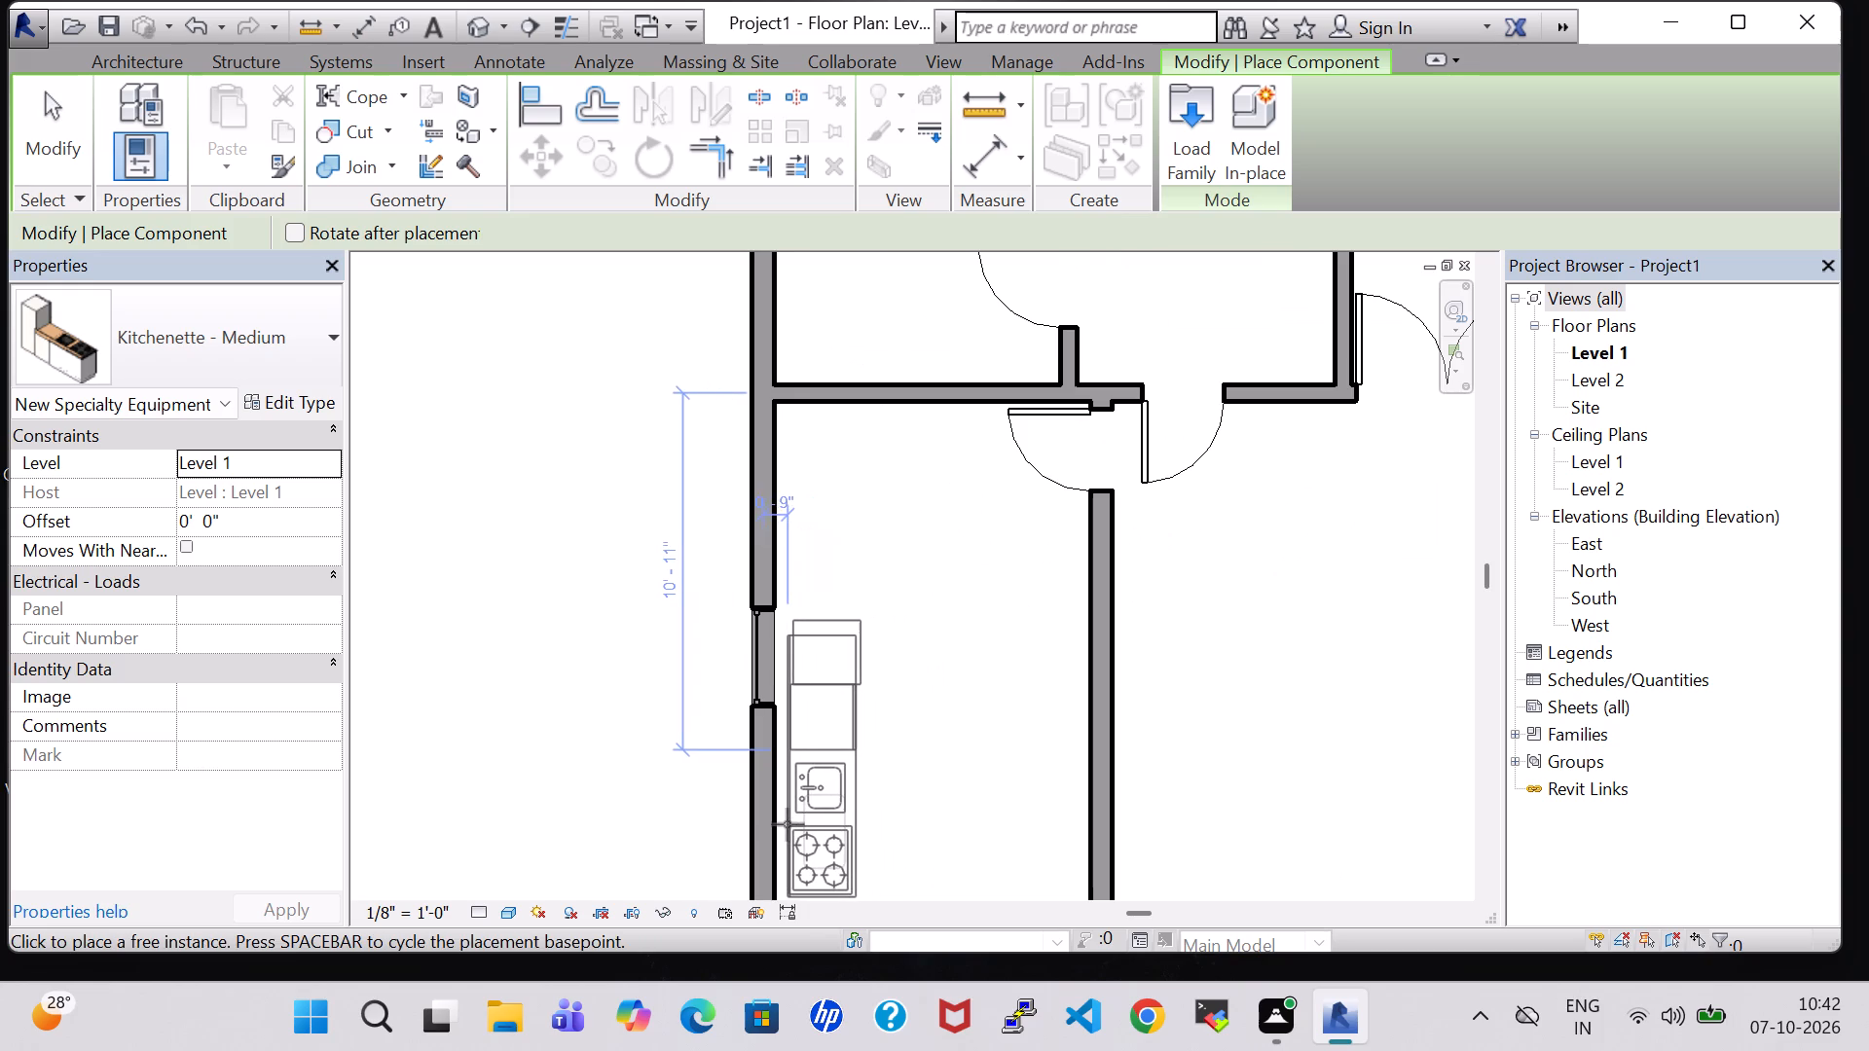
click(771, 823)
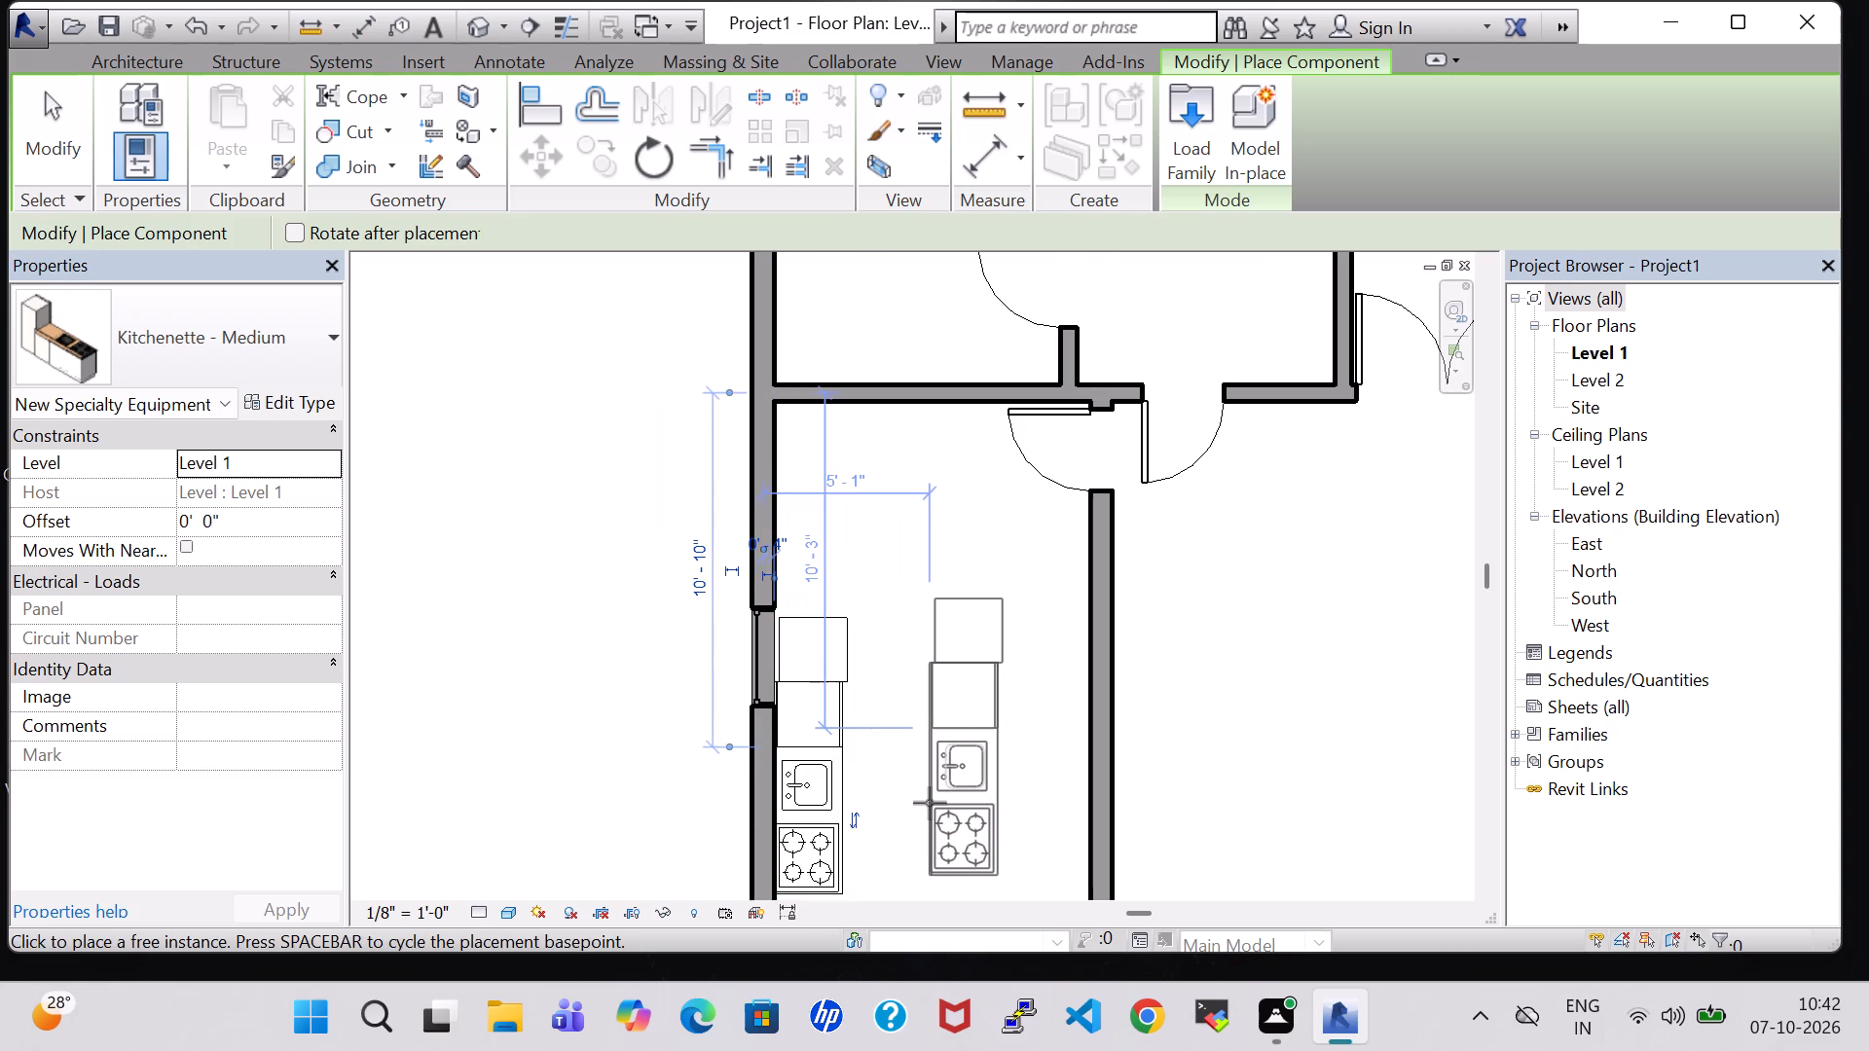
key(Escape)
key(Escape)
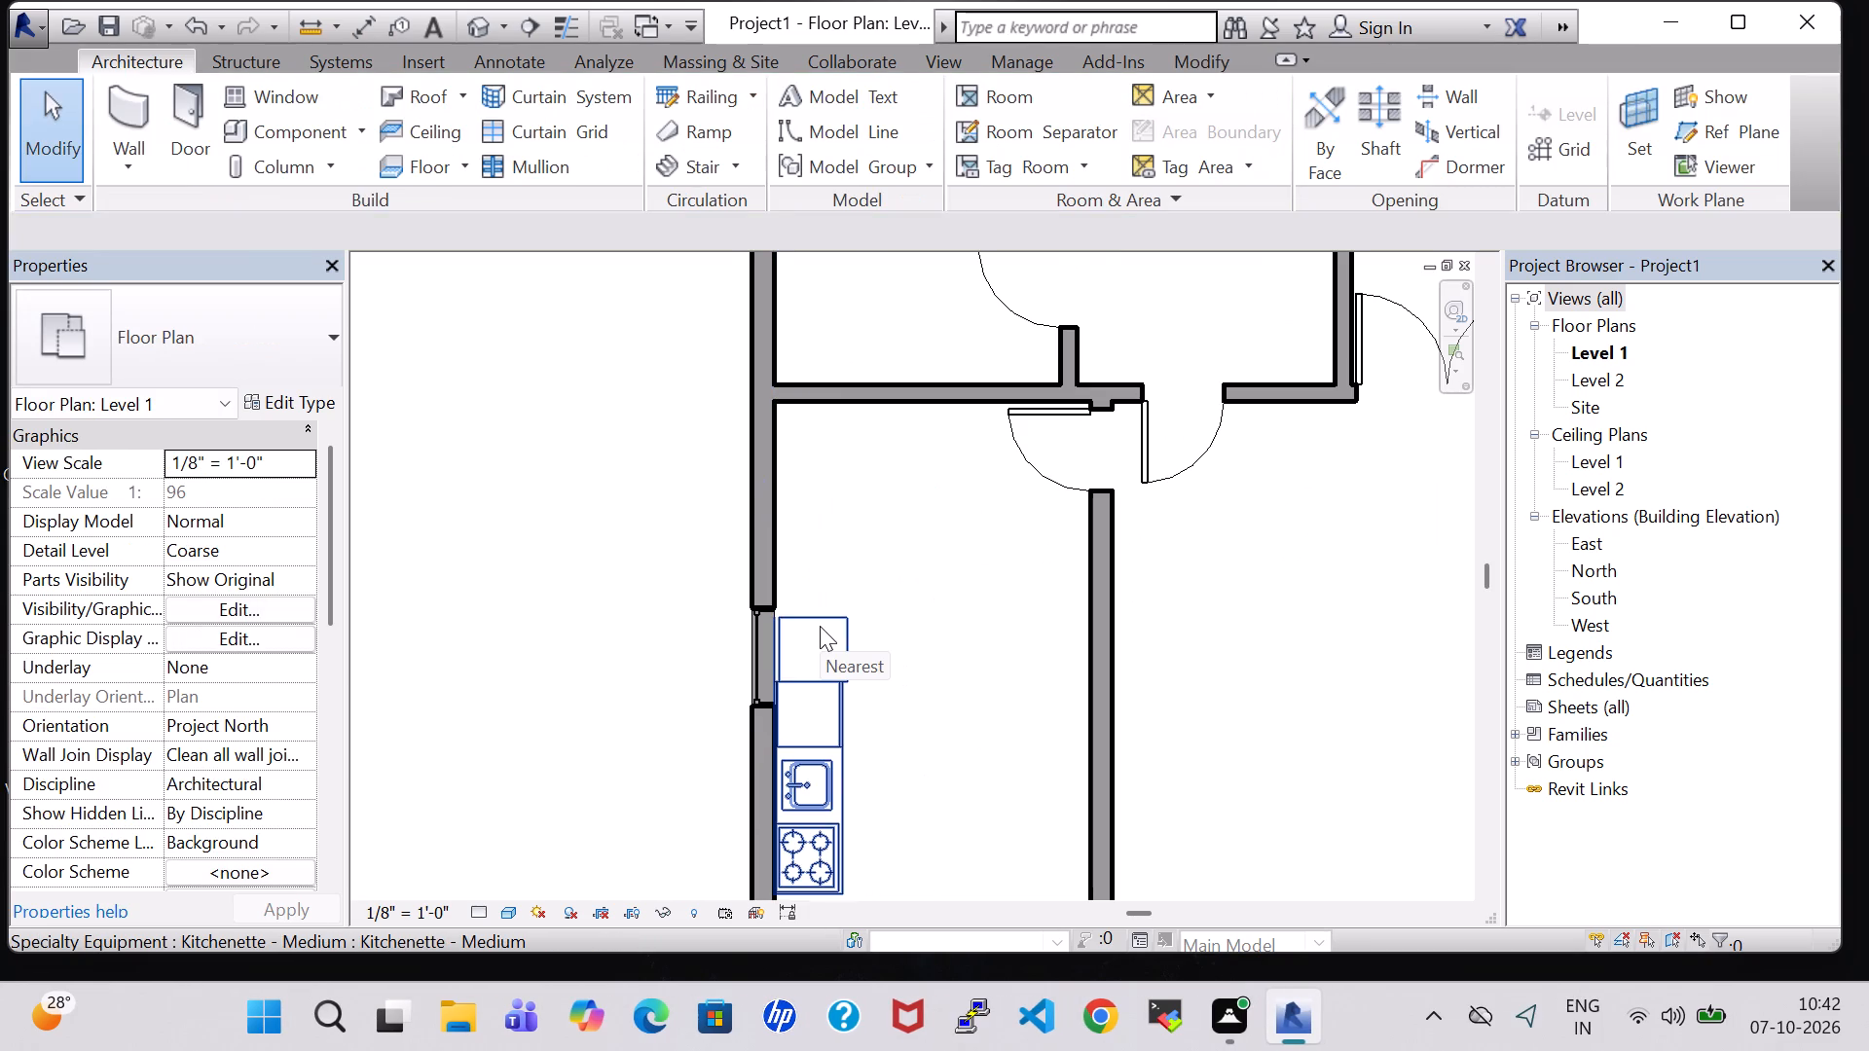
Open the default 3D view of the house and set its visual style to Realistic.
scroll(838, 626, down, 4)
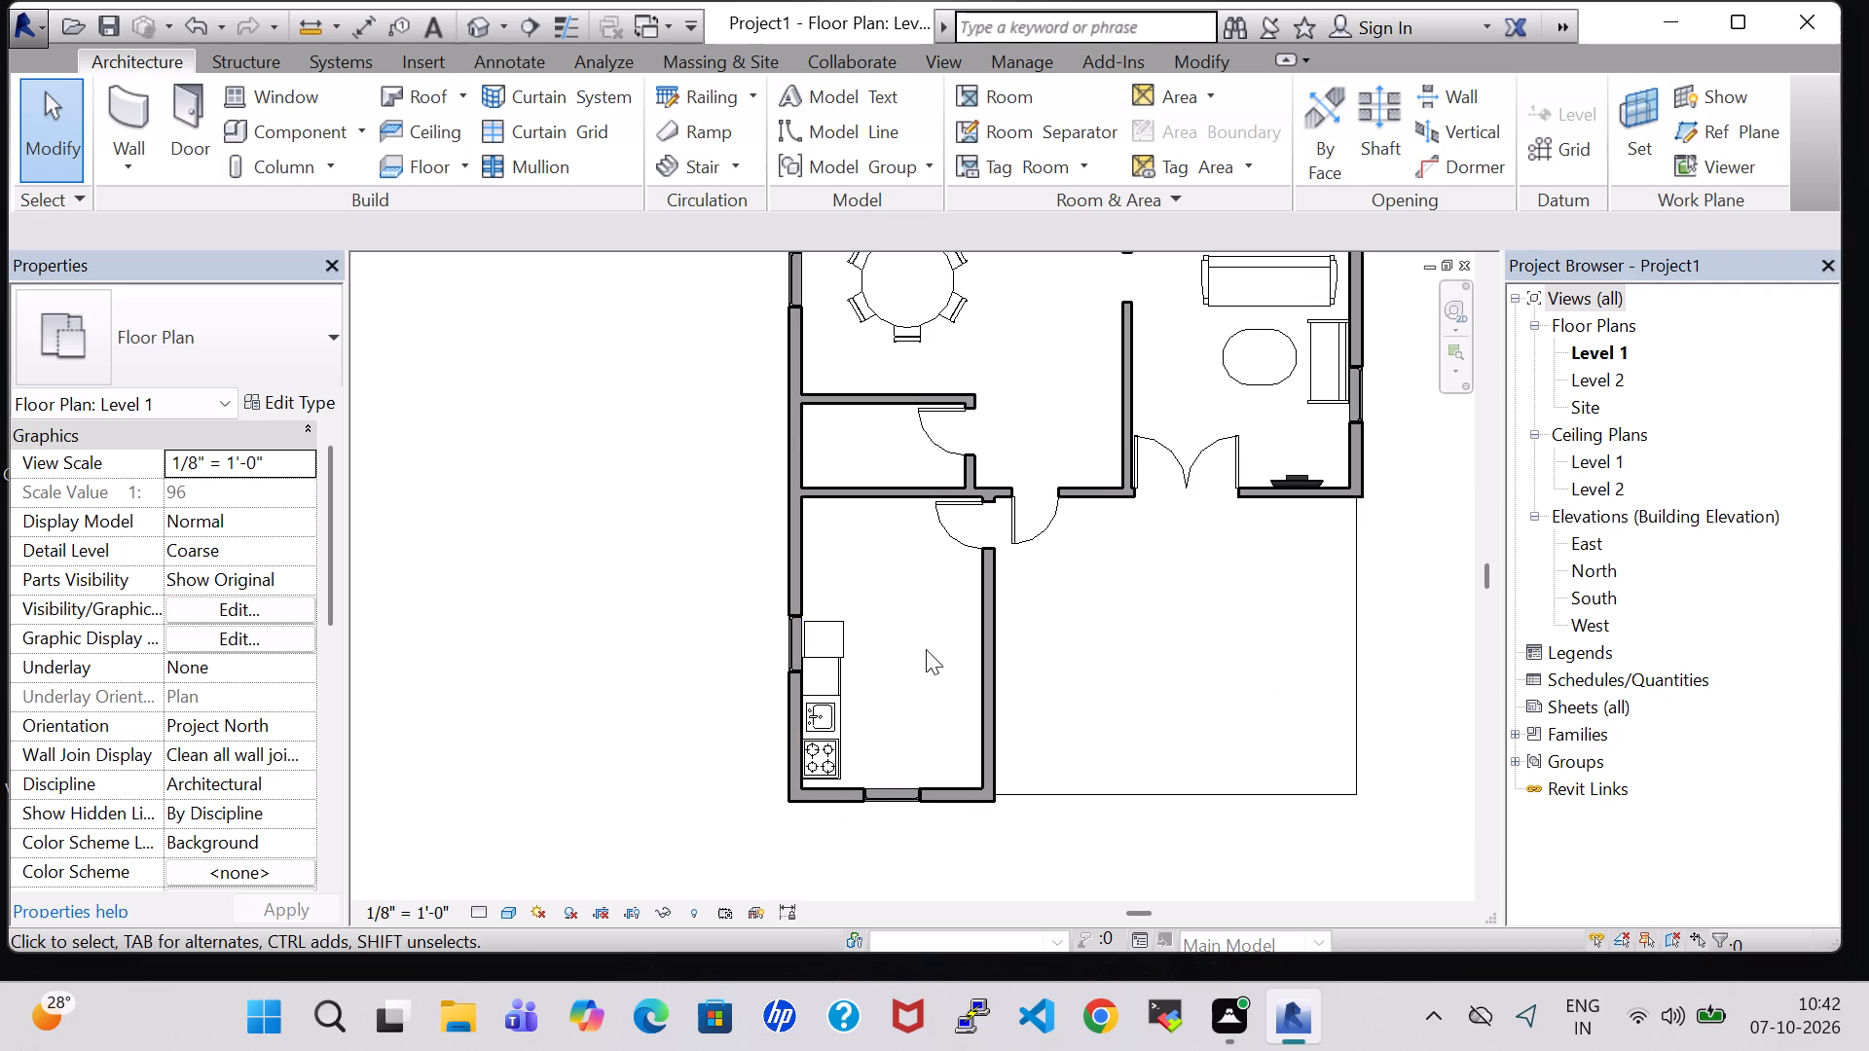
scroll(926, 649, down, 1)
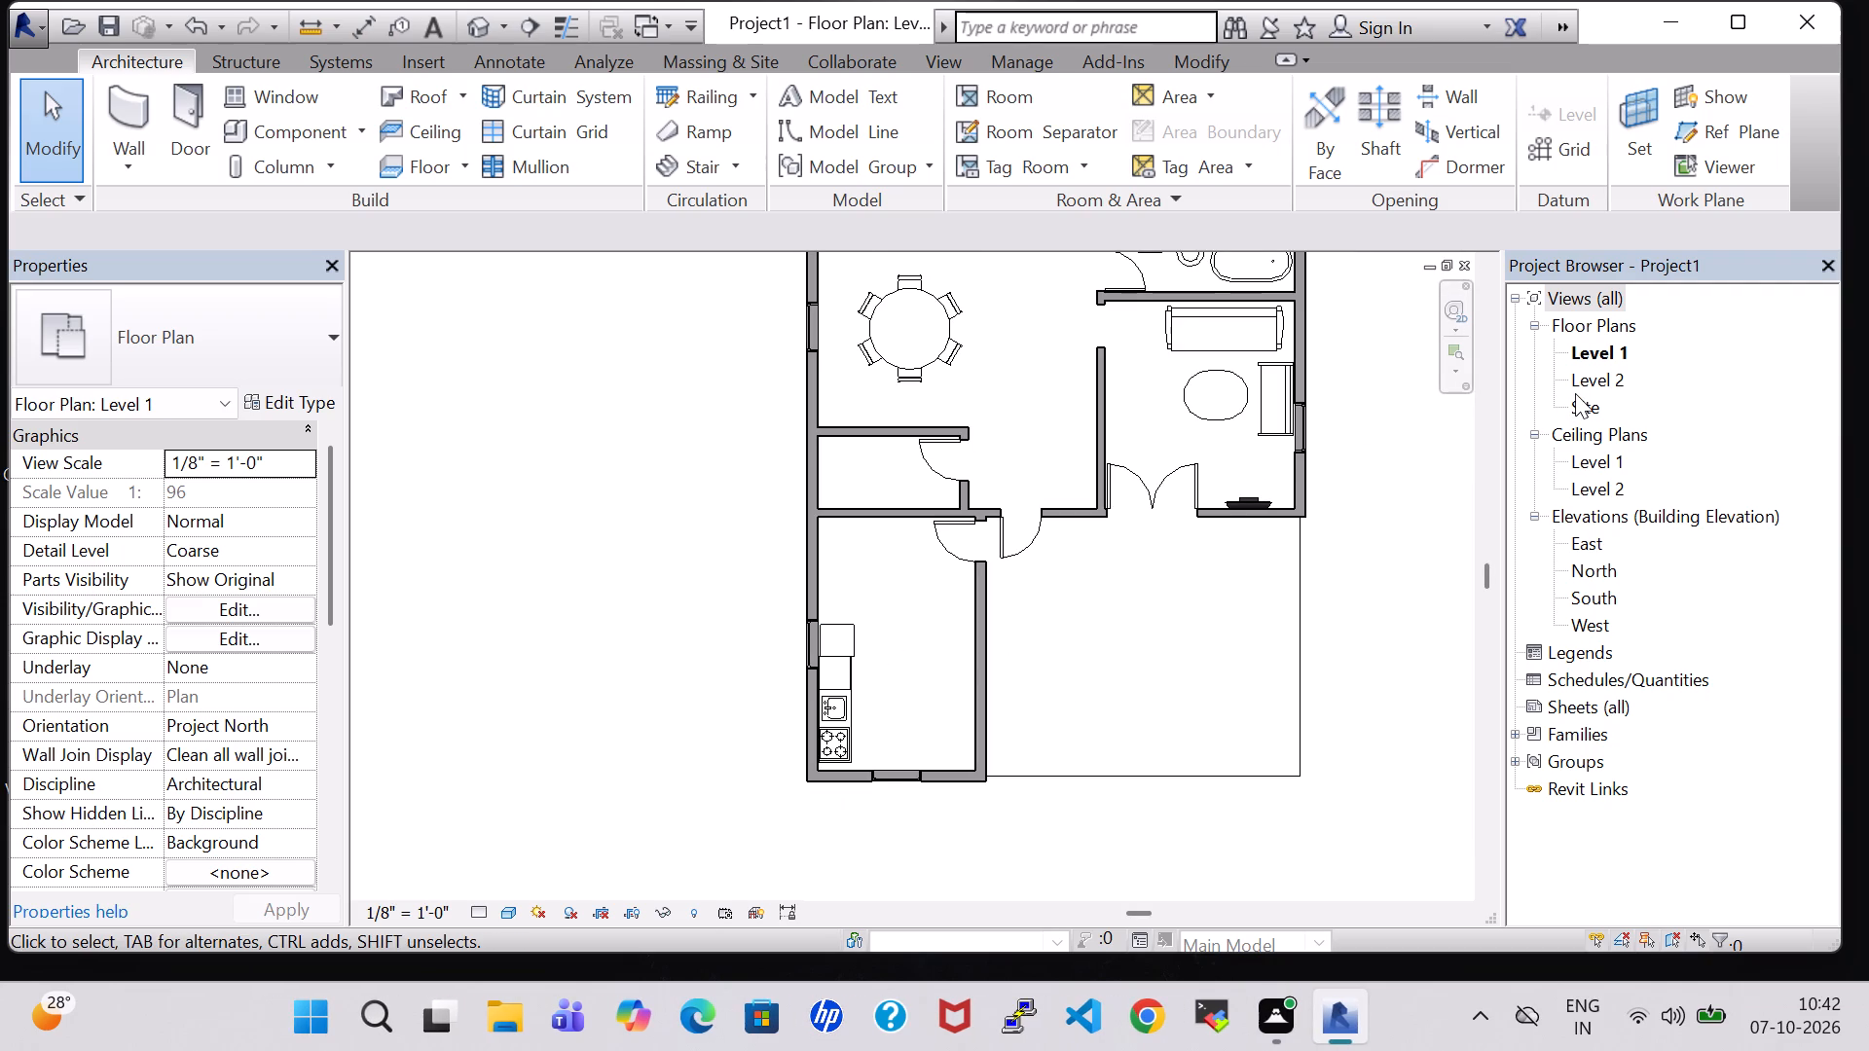
scroll(1575, 393, up, 3)
scroll(1575, 393, down, 2)
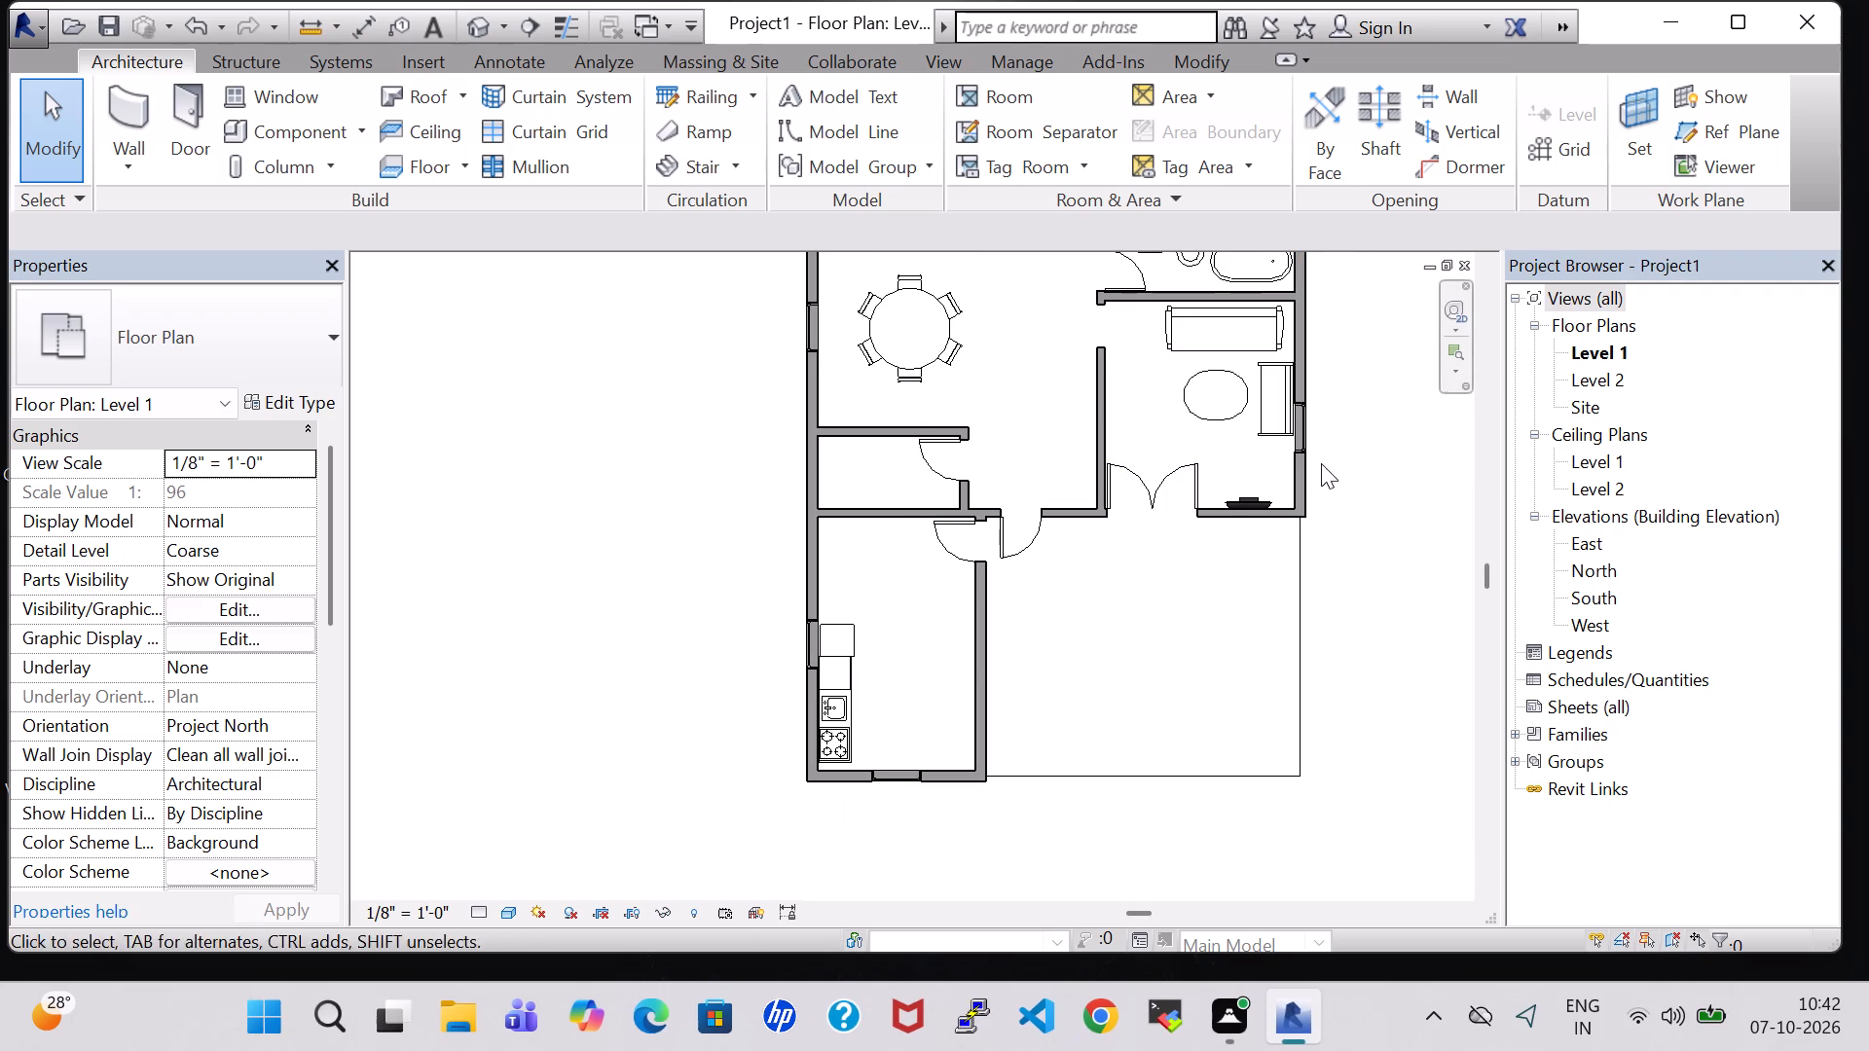
middle_drag(1321, 463, 1281, 743)
scroll(1281, 743, down, 2)
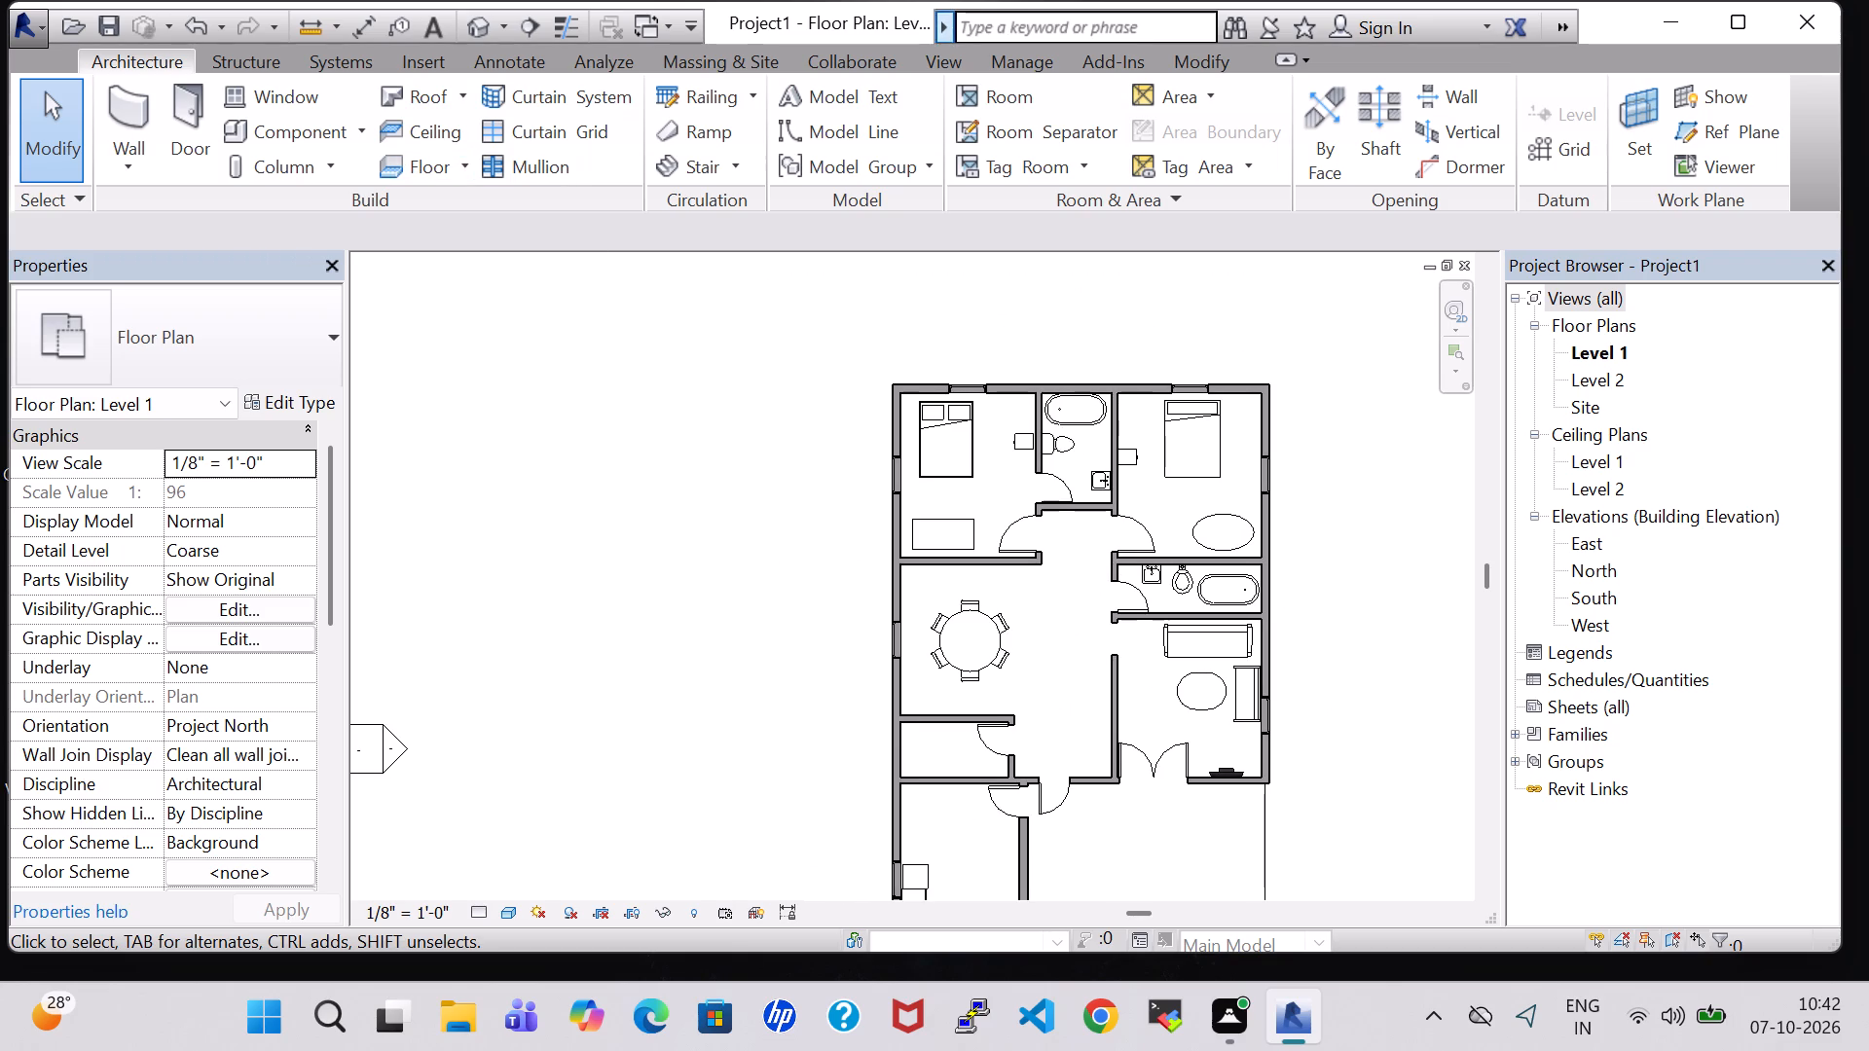
click(471, 22)
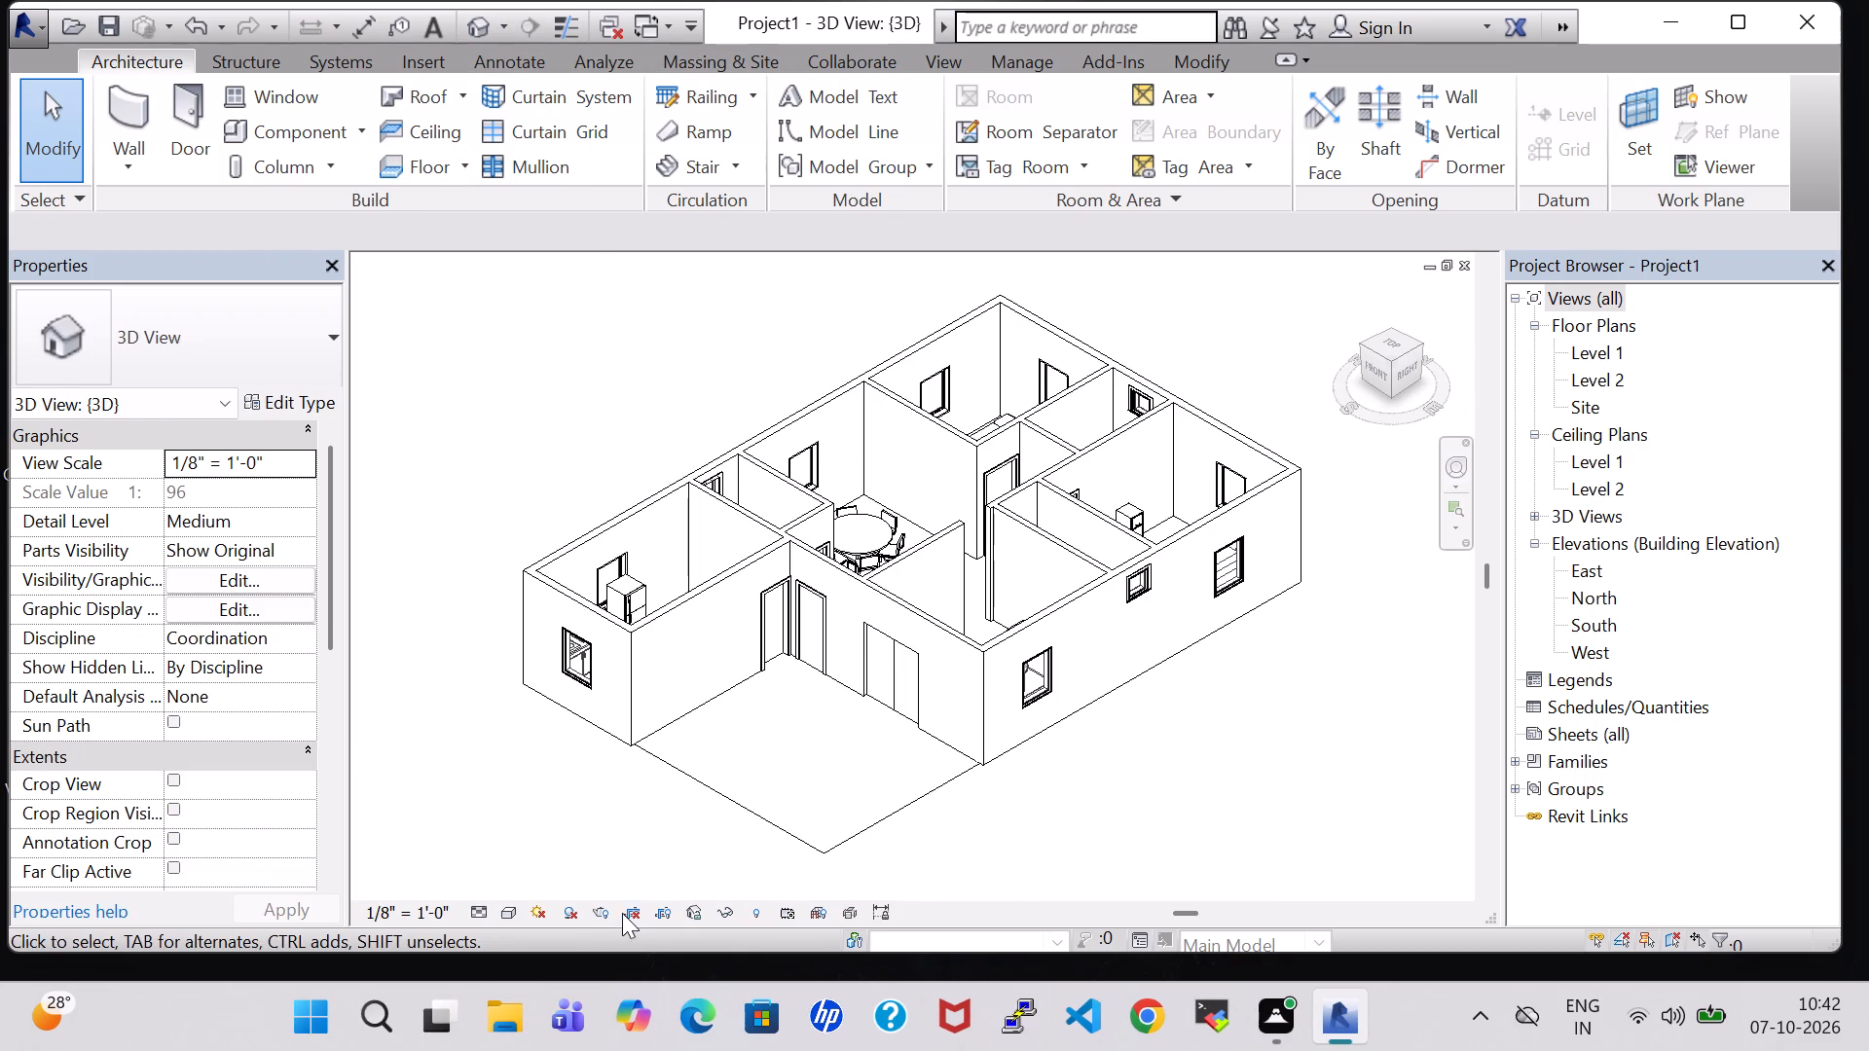
click(505, 910)
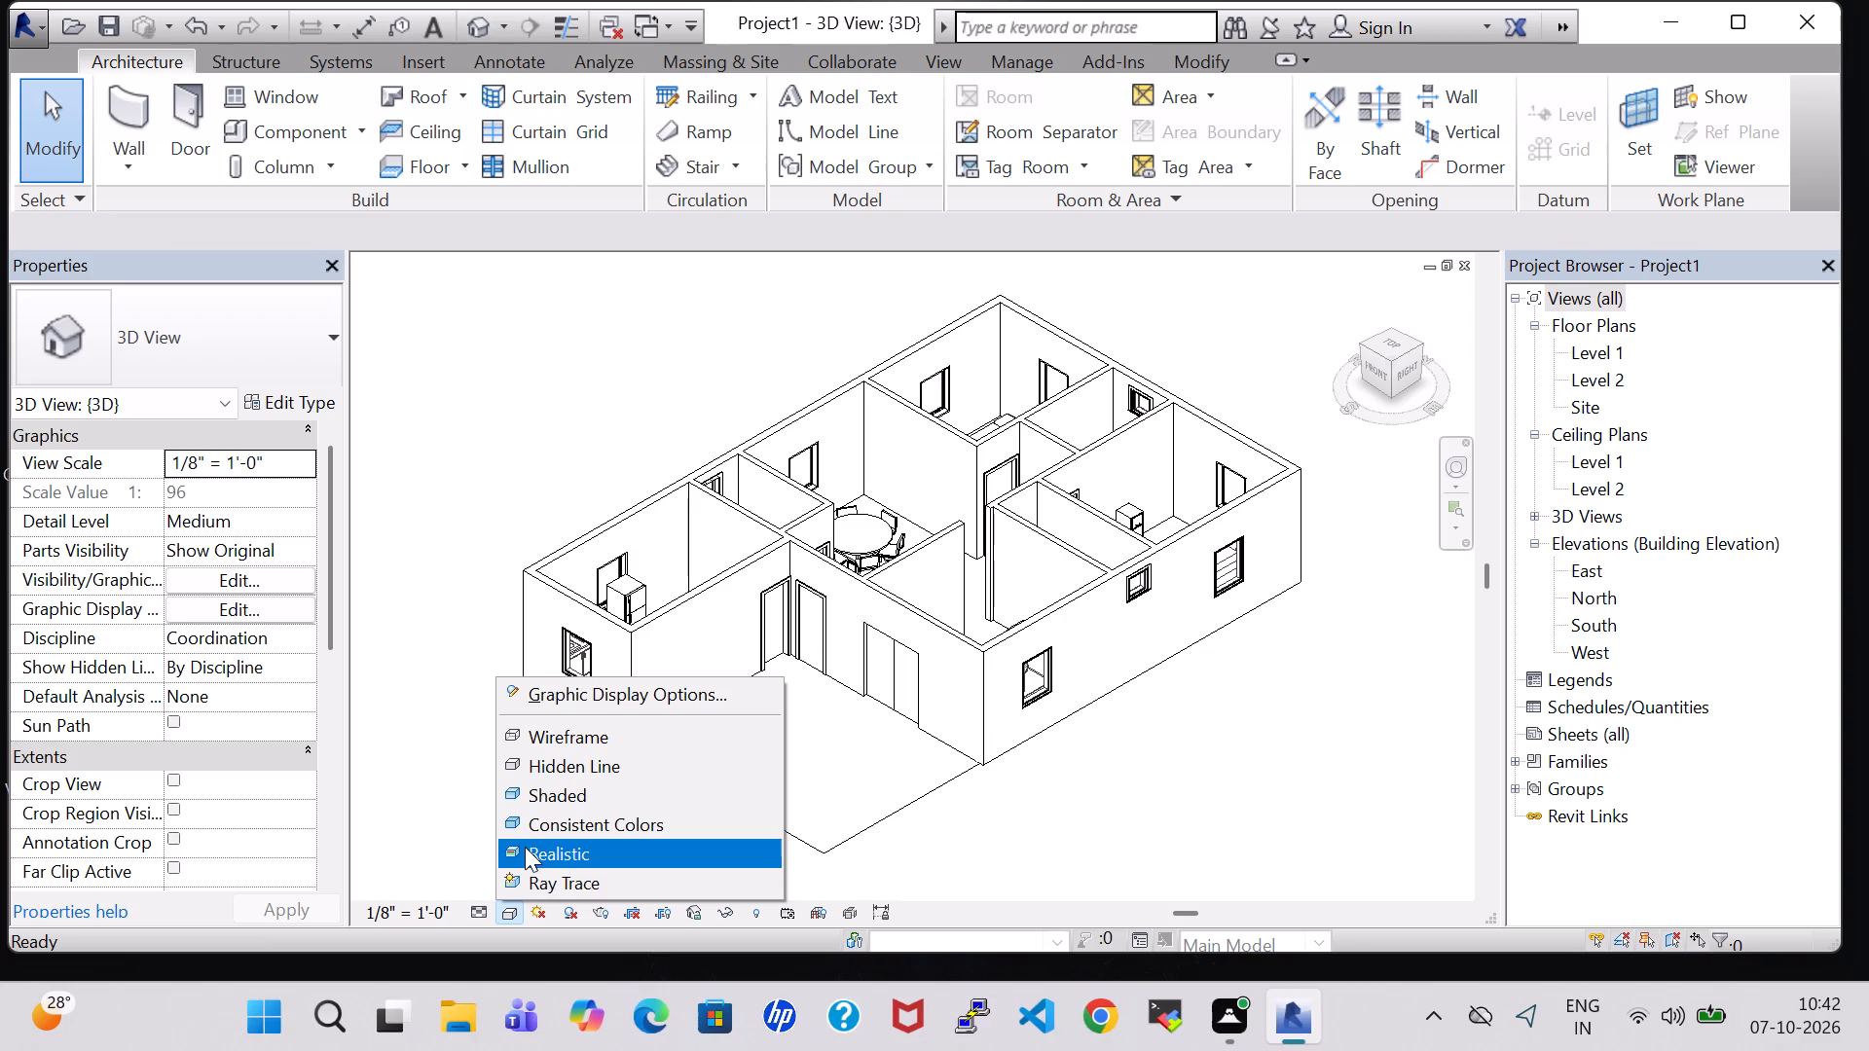
click(525, 847)
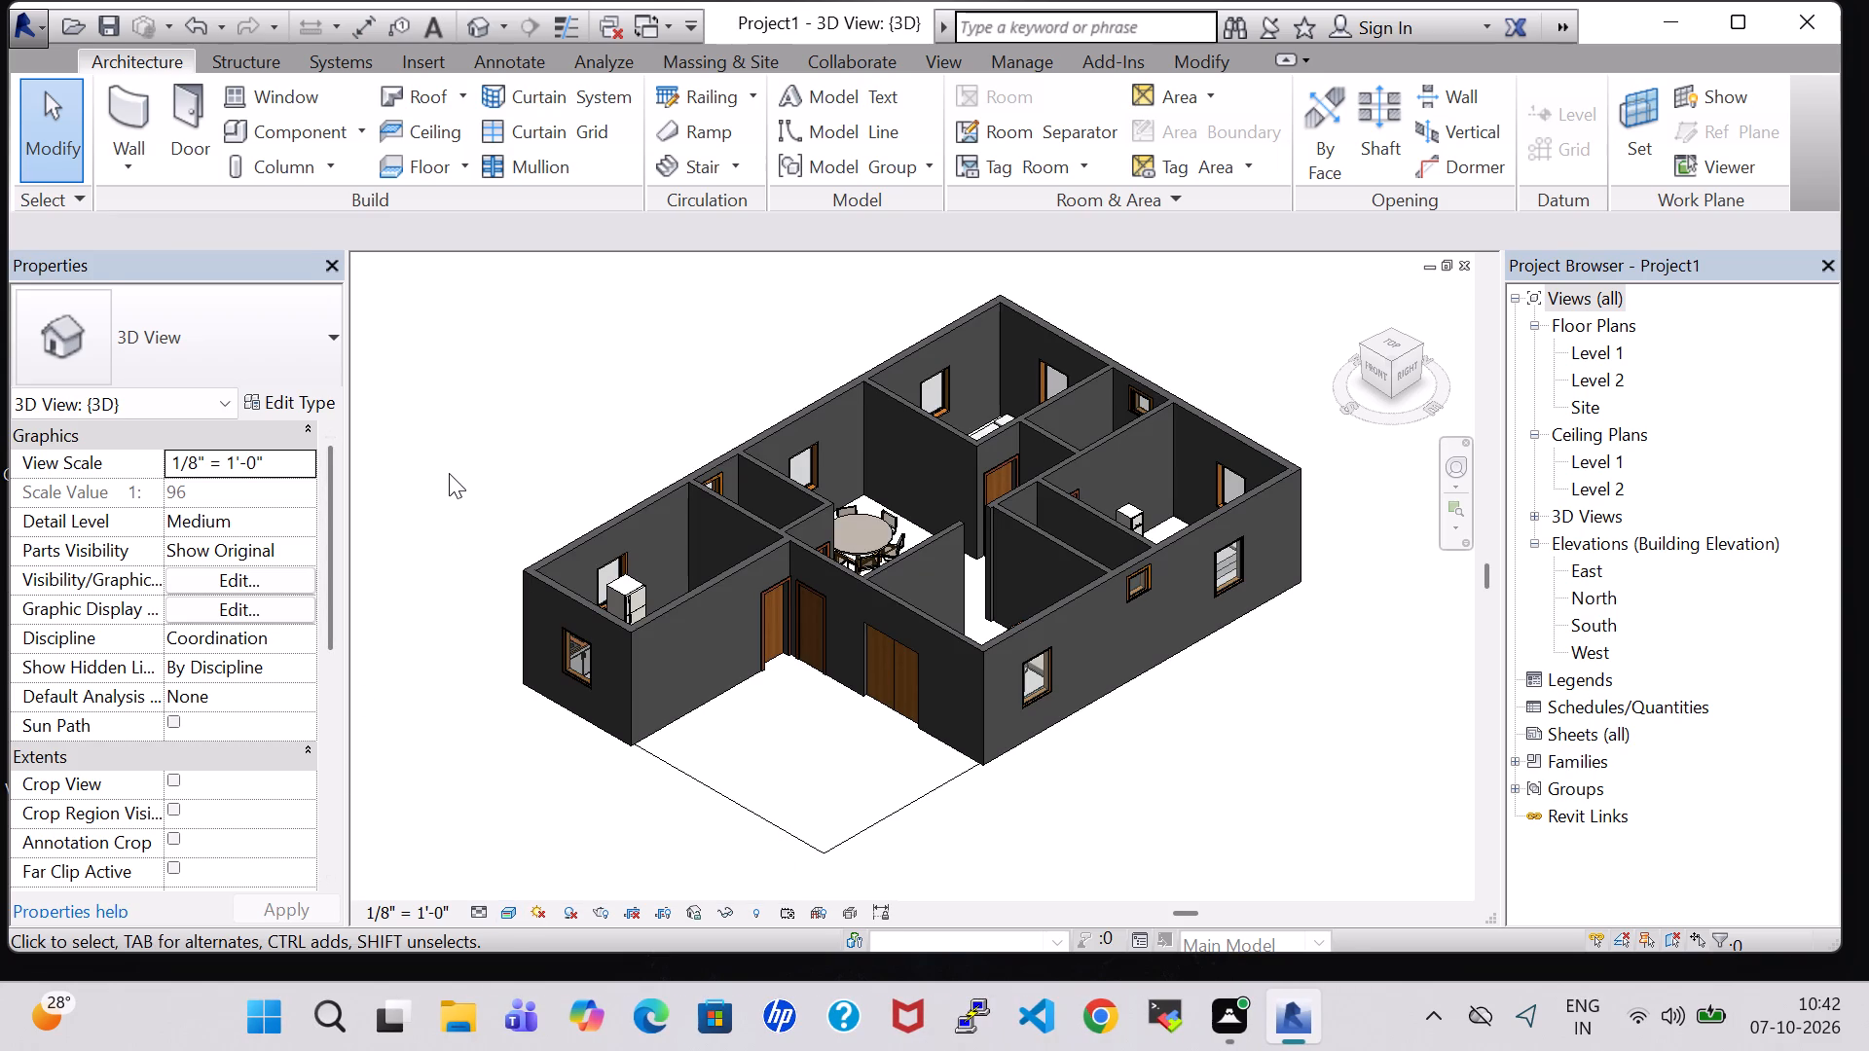
Nudge the kitchenette north along the kitchen's west wall until its refrigerator end sits near the north partition wall.
middle_drag(449, 473, 482, 494)
scroll(1054, 758, up, 3)
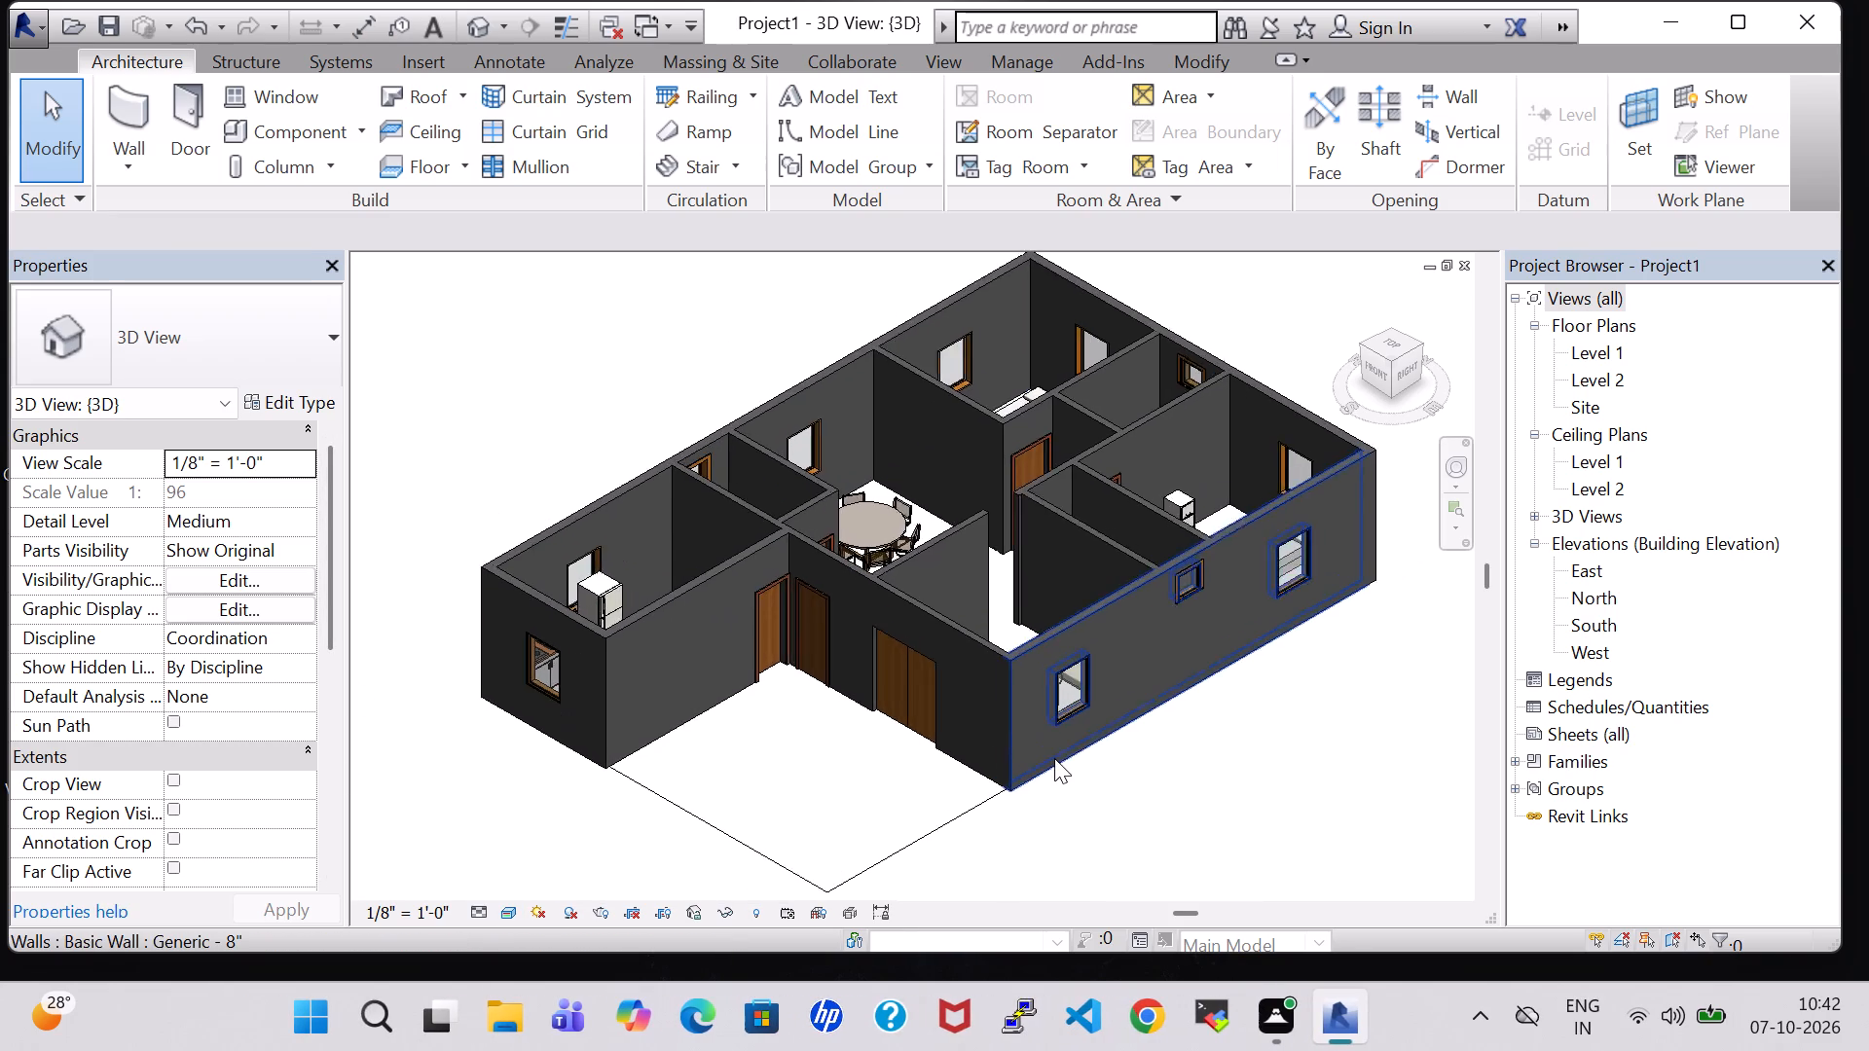
scroll(1054, 758, up, 2)
scroll(1054, 758, down, 3)
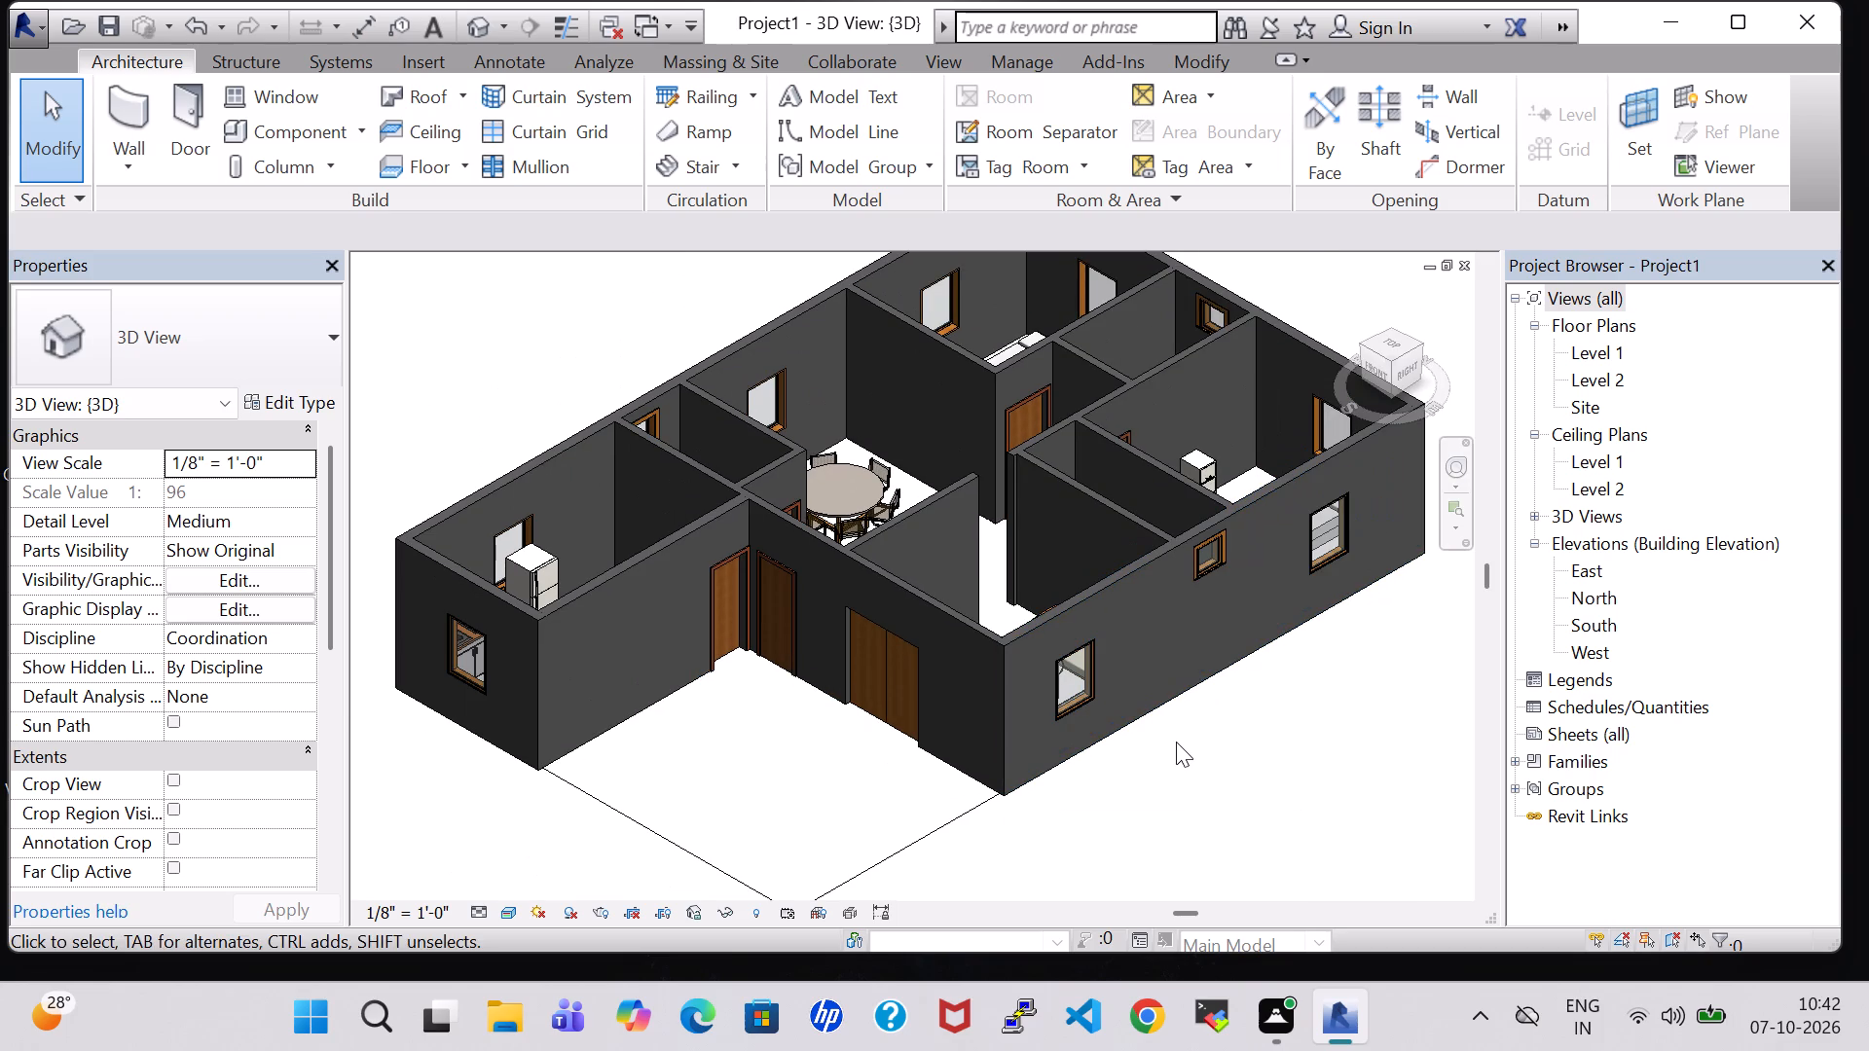
shift+middle_drag(510, 380, 561, 549)
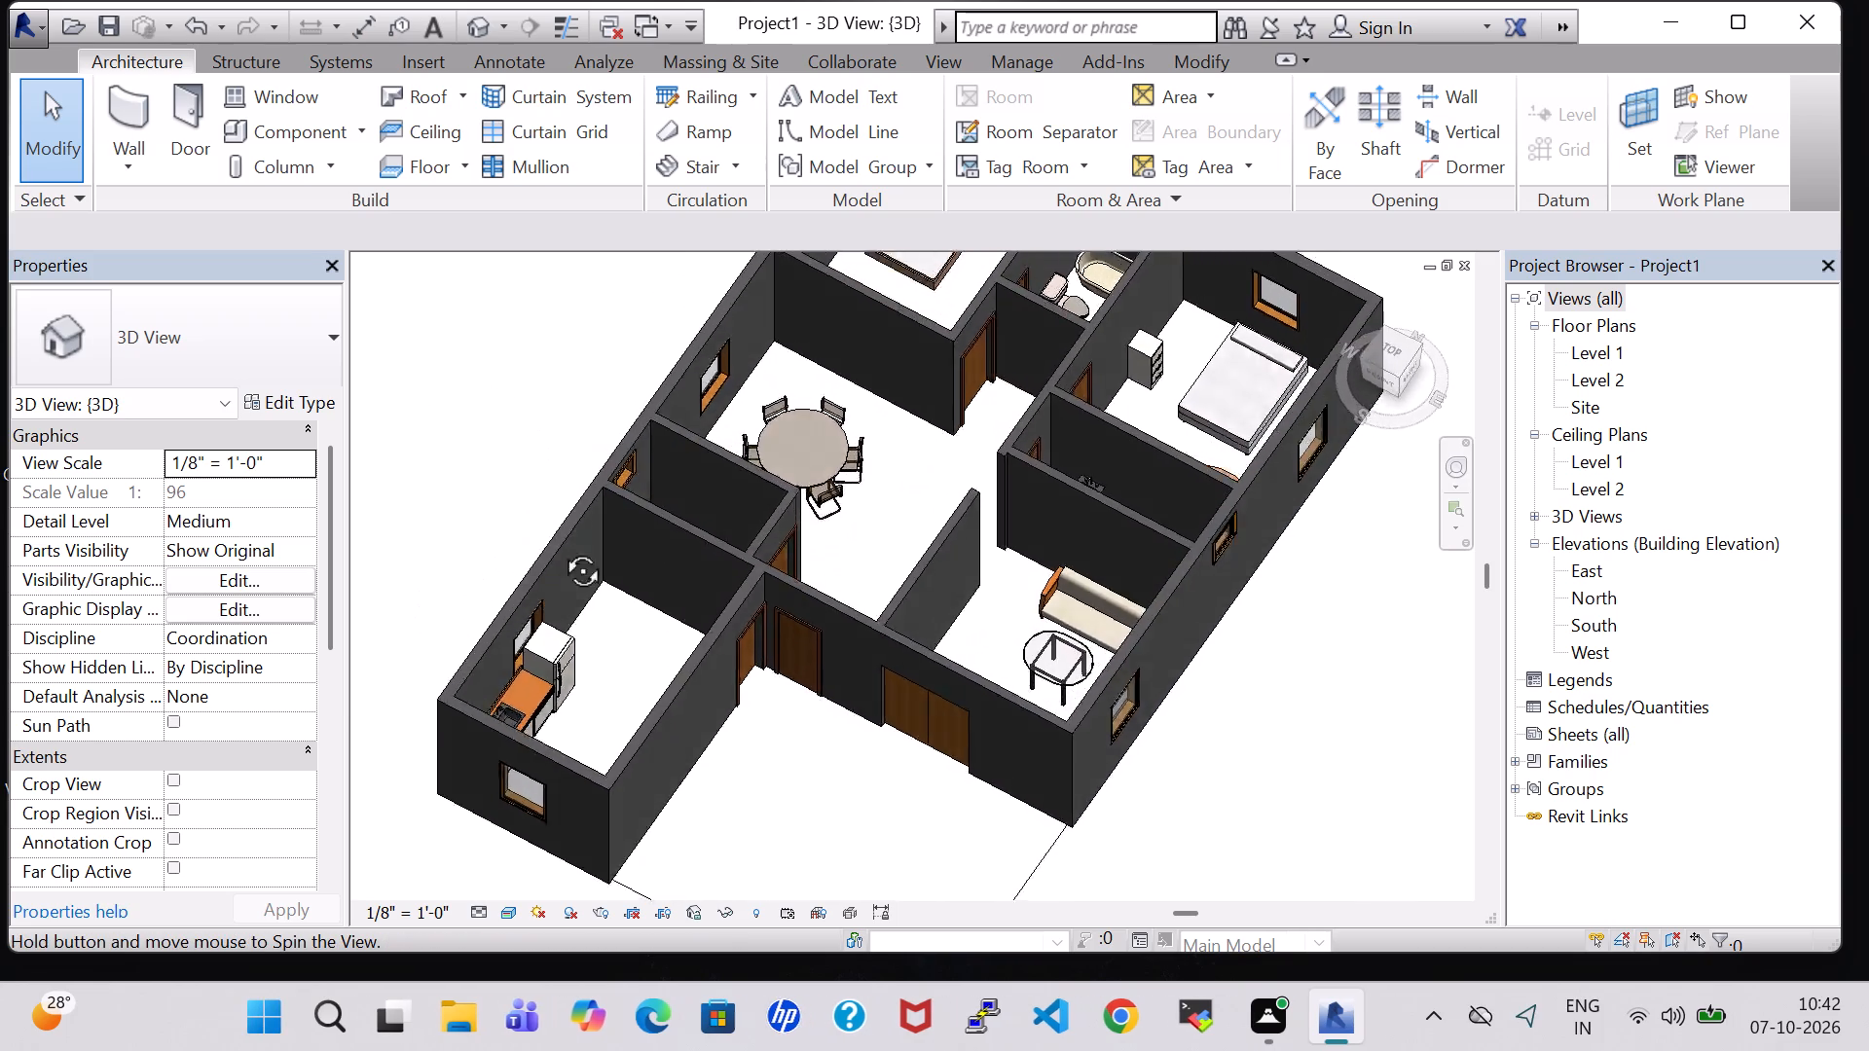
shift+middle_drag(561, 549, 366, 536)
shift+middle_drag(366, 511, 376, 438)
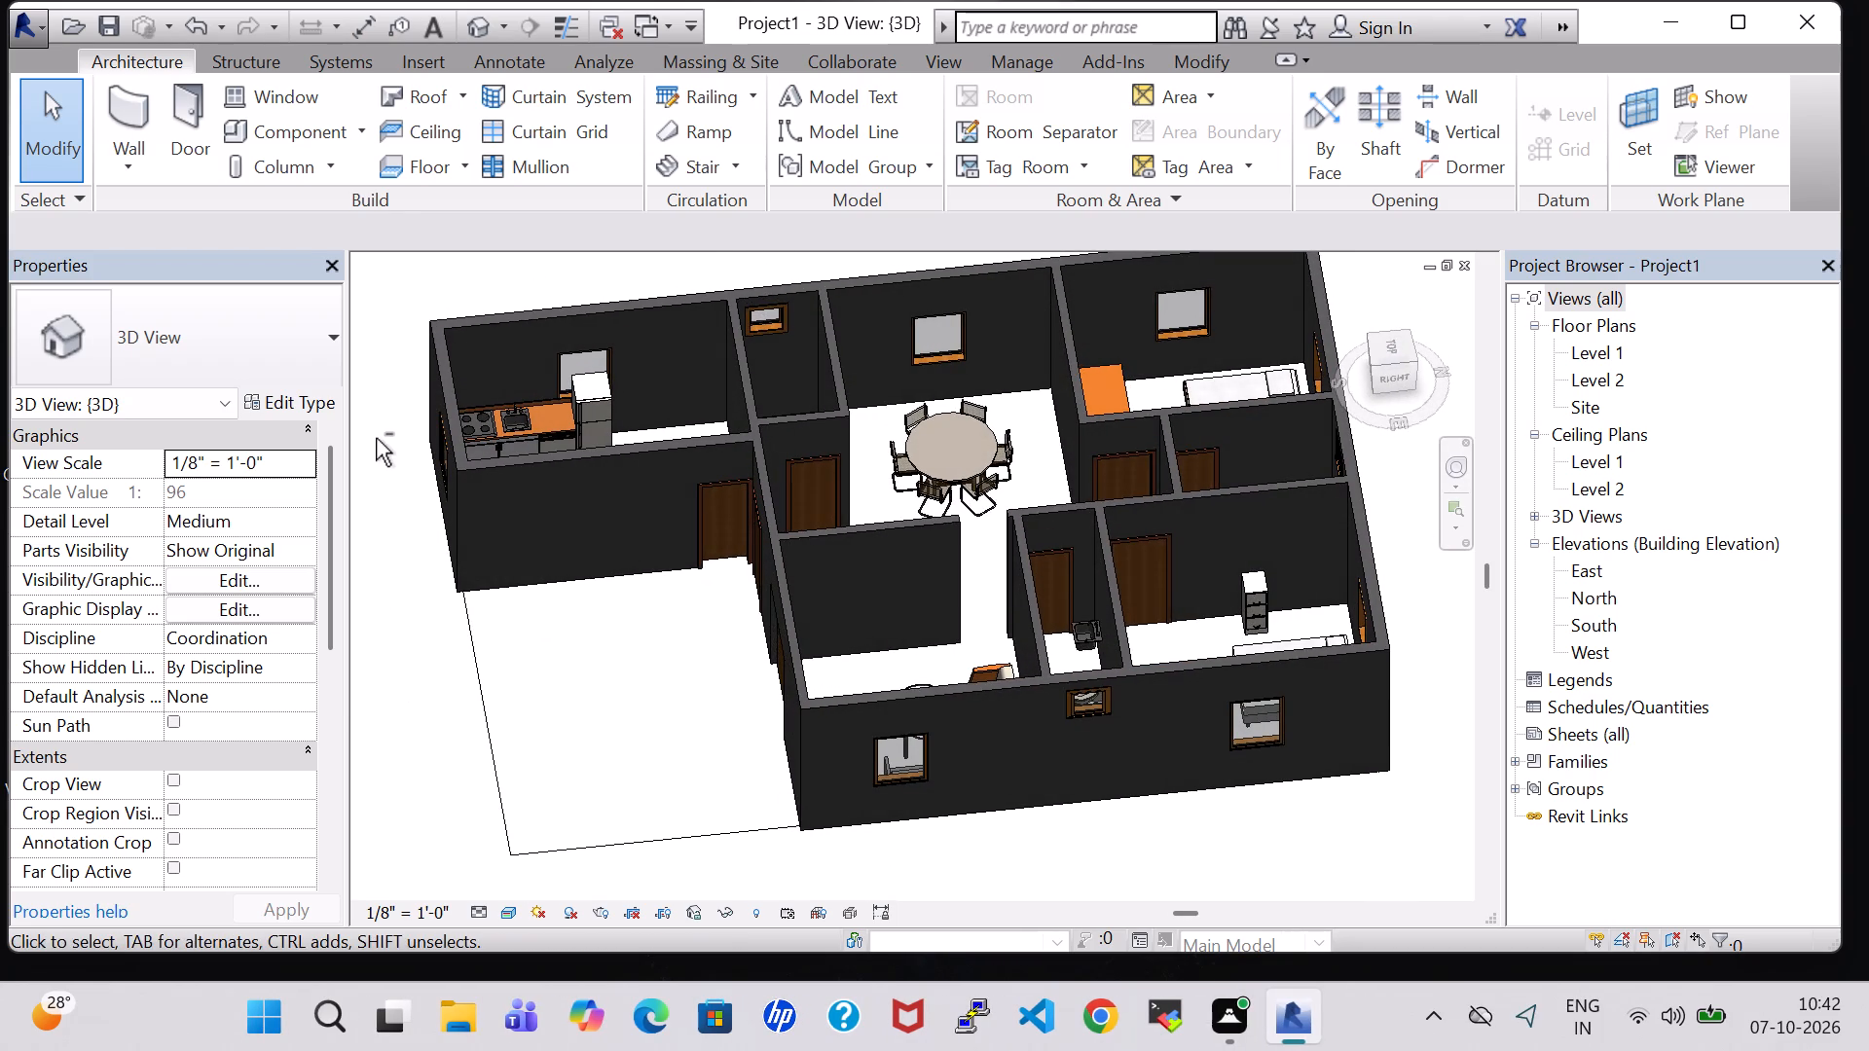
click(585, 383)
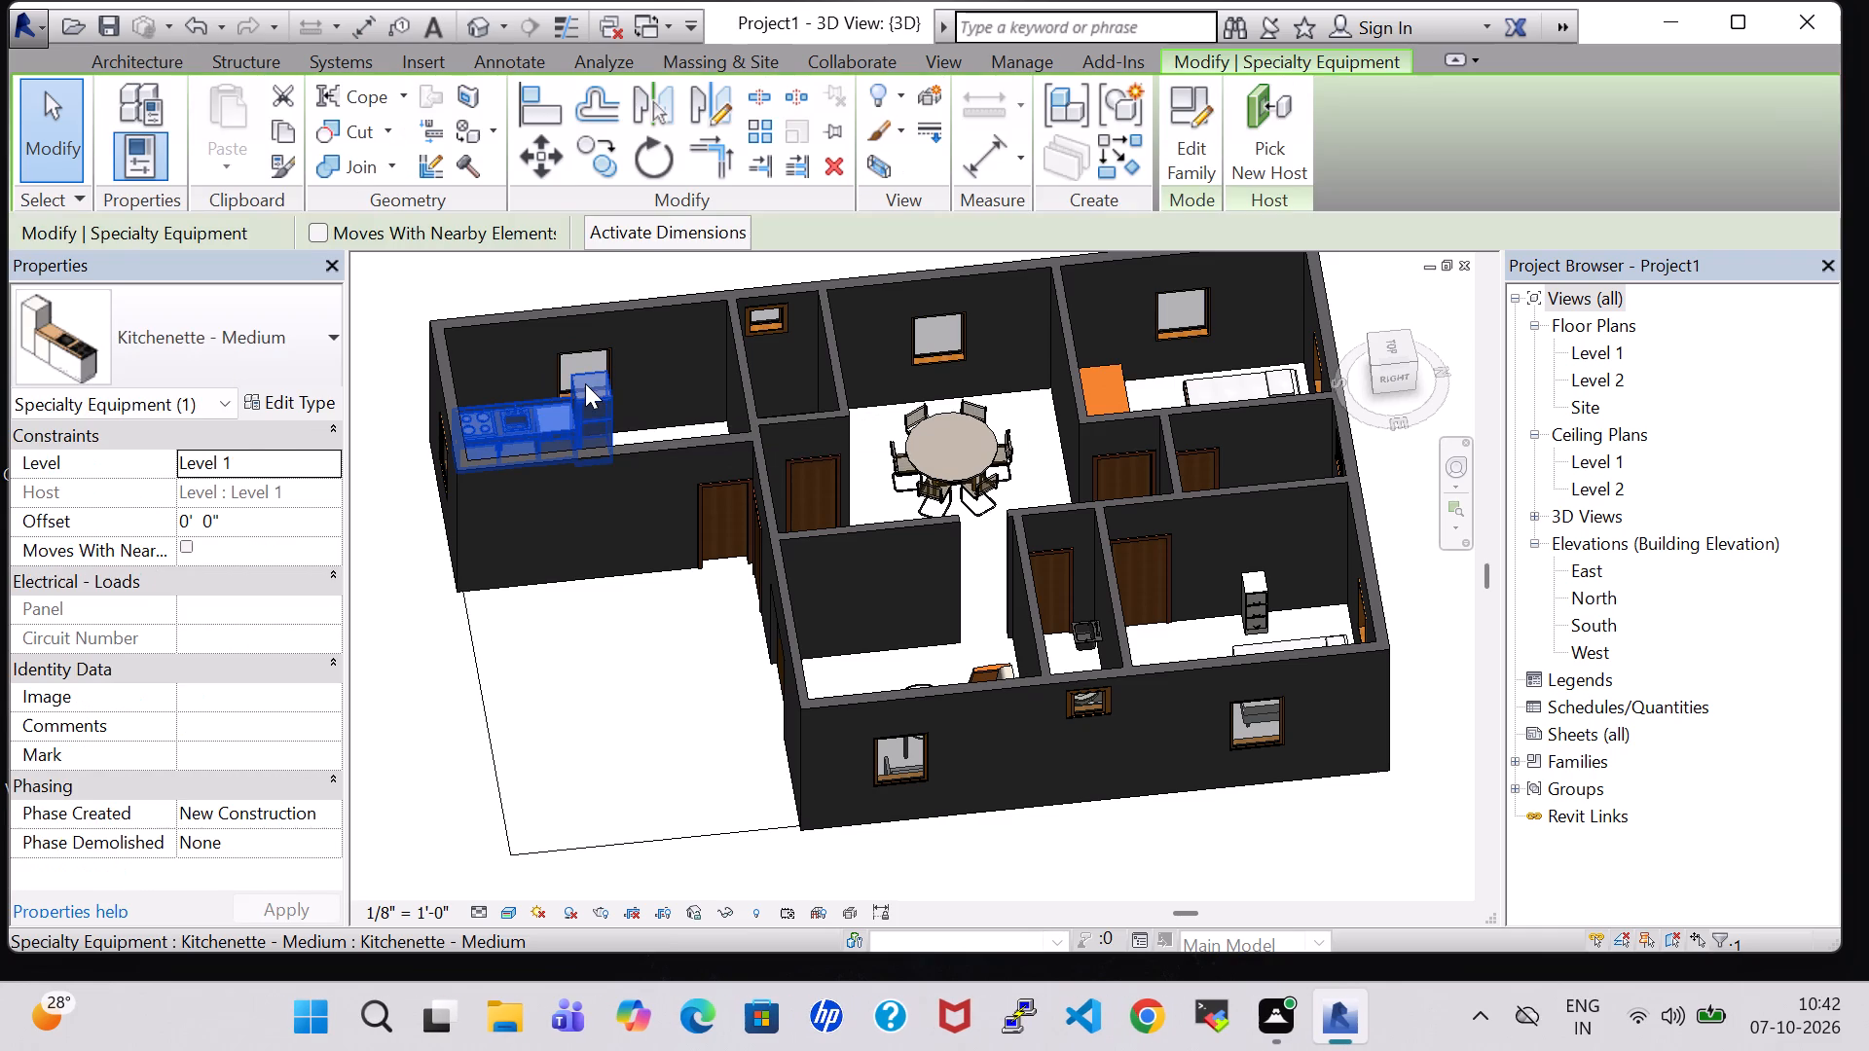
key(Right)
key(Right)
key(Right)
key(Right)
key(Right)
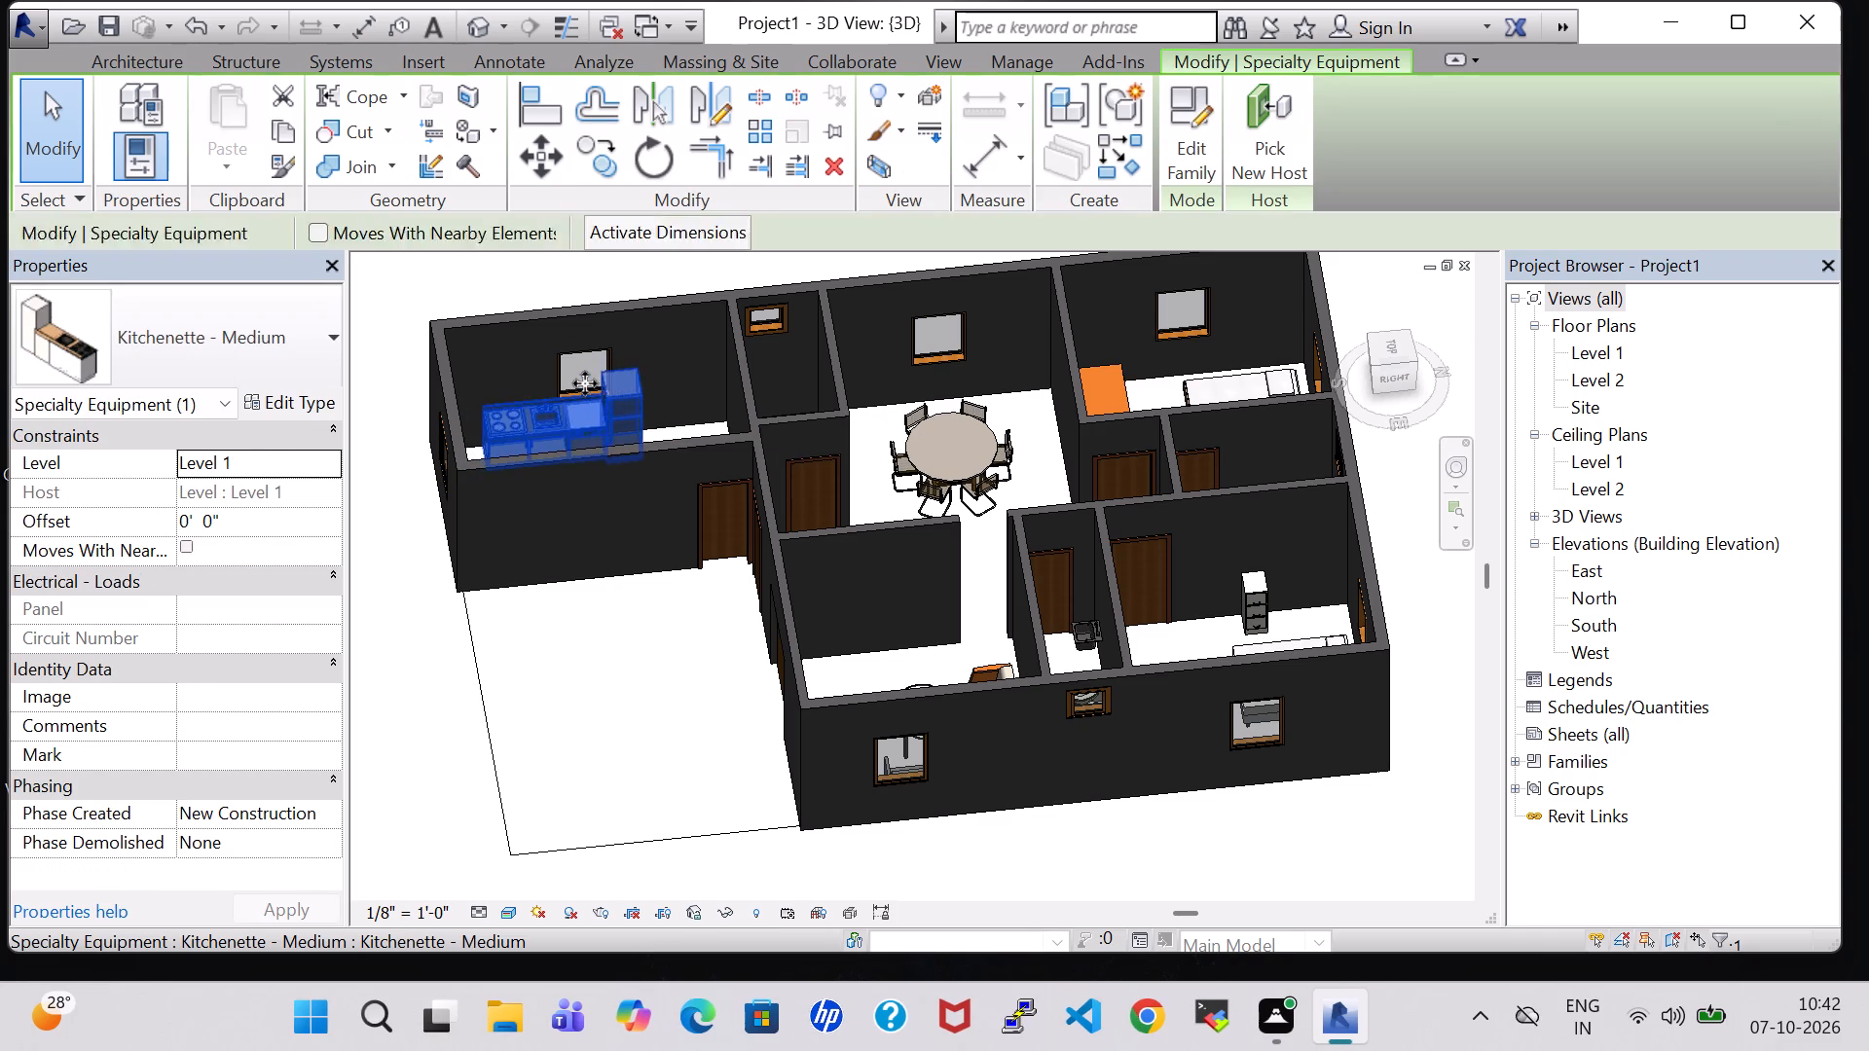
key(Right)
key(Right)
key(Right)
key(Right)
key(Right)
key(Right)
key(Right)
key(Right)
key(Right)
key(Right)
key(Right)
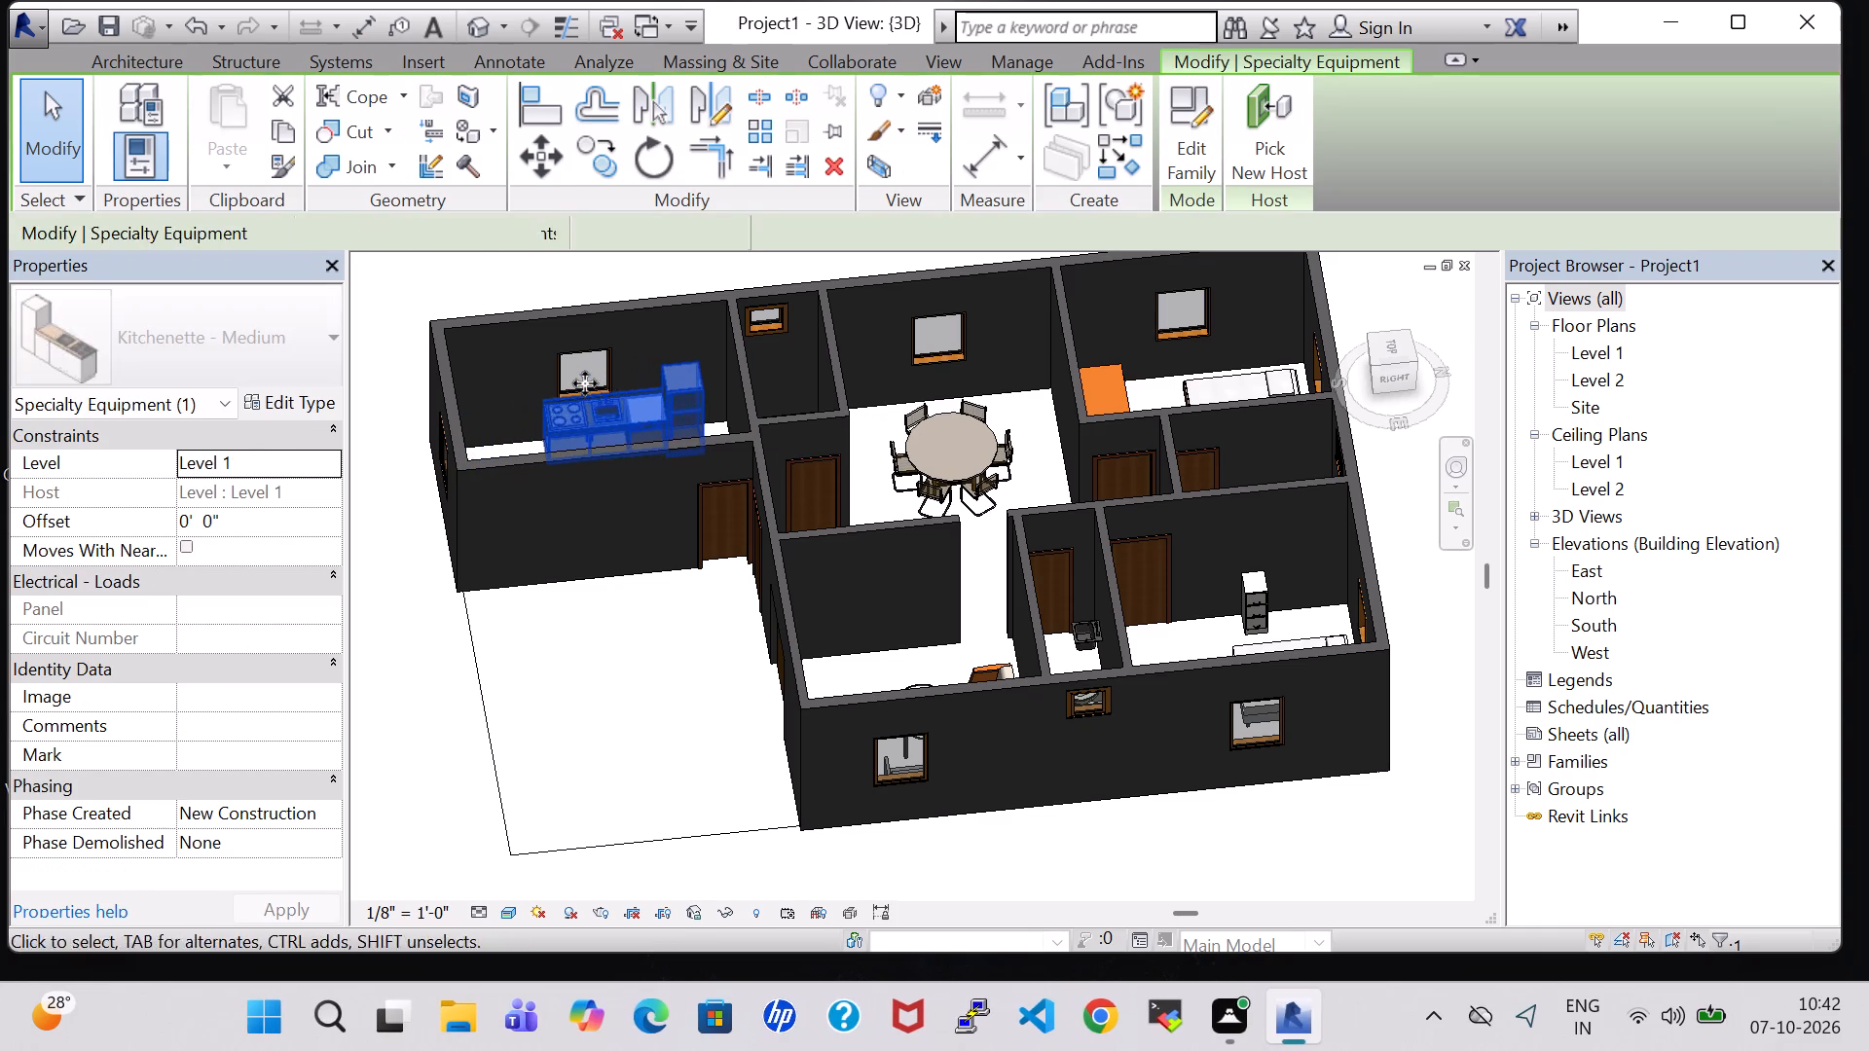
key(Right)
key(Right)
key(Right)
key(Right)
key(Right)
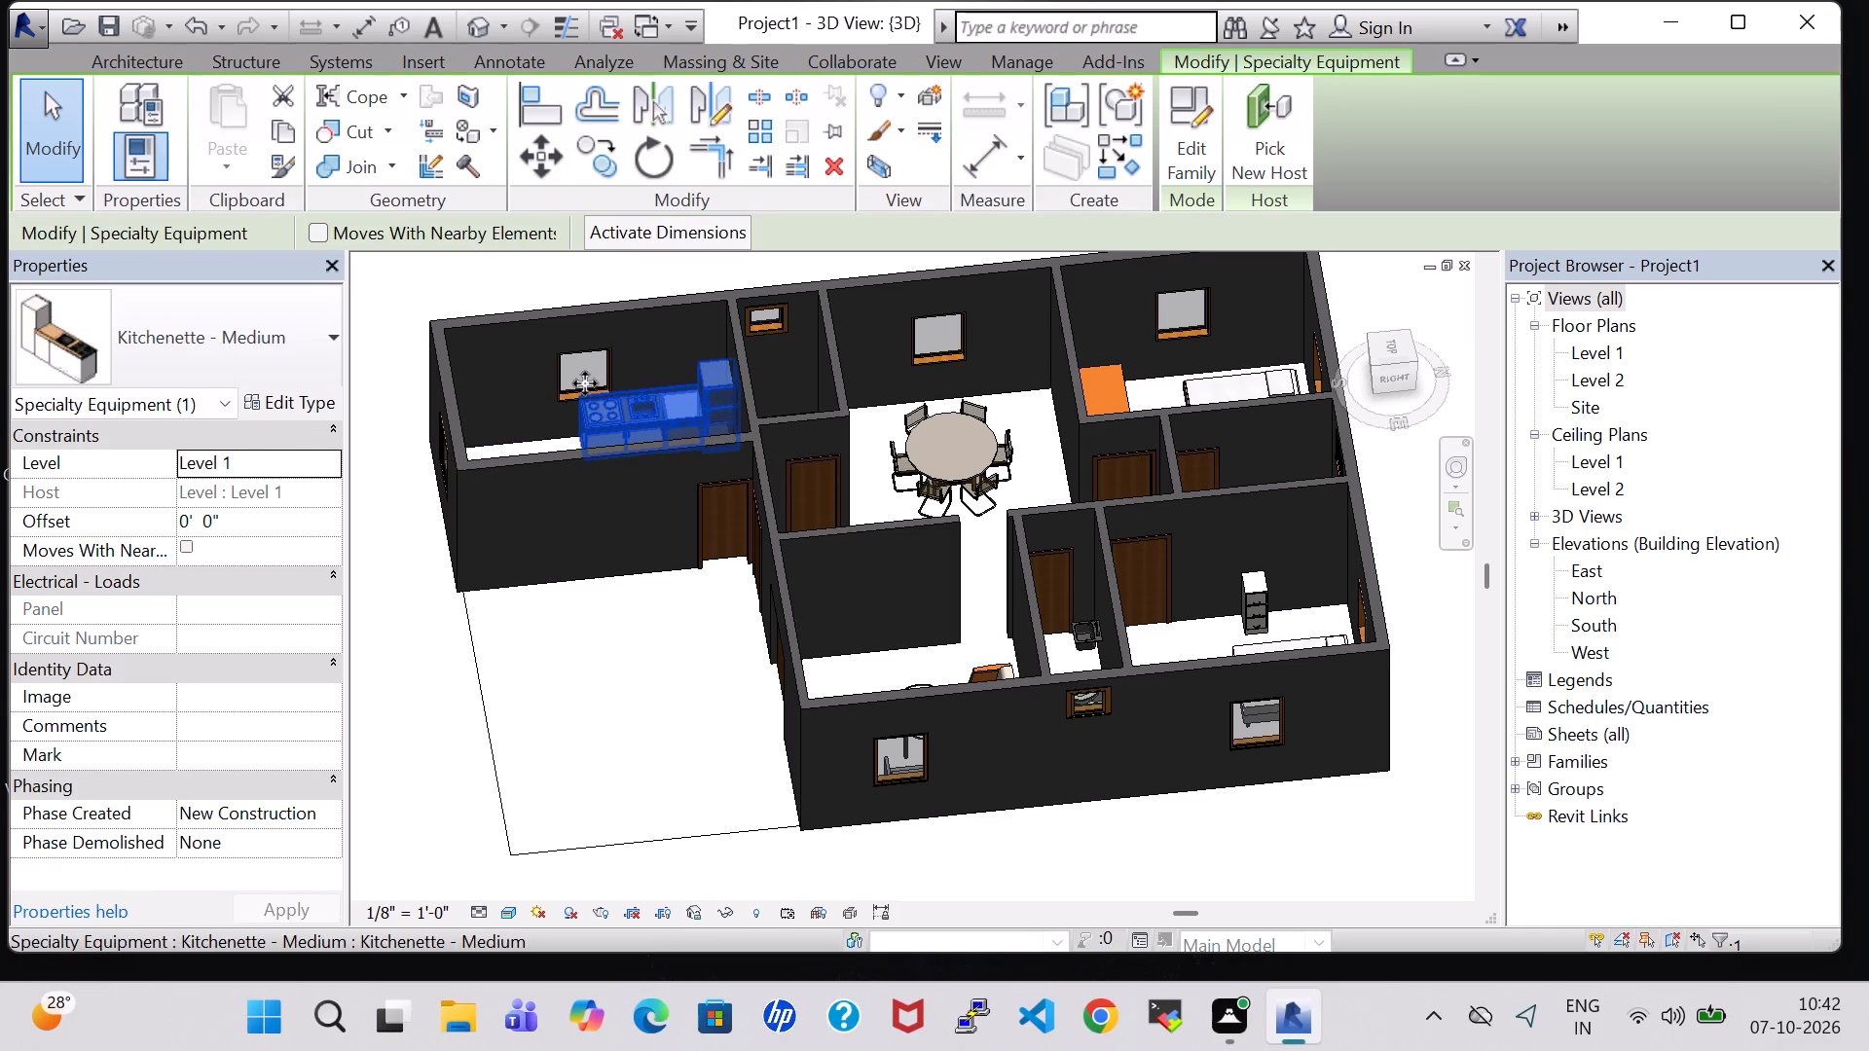
click(645, 655)
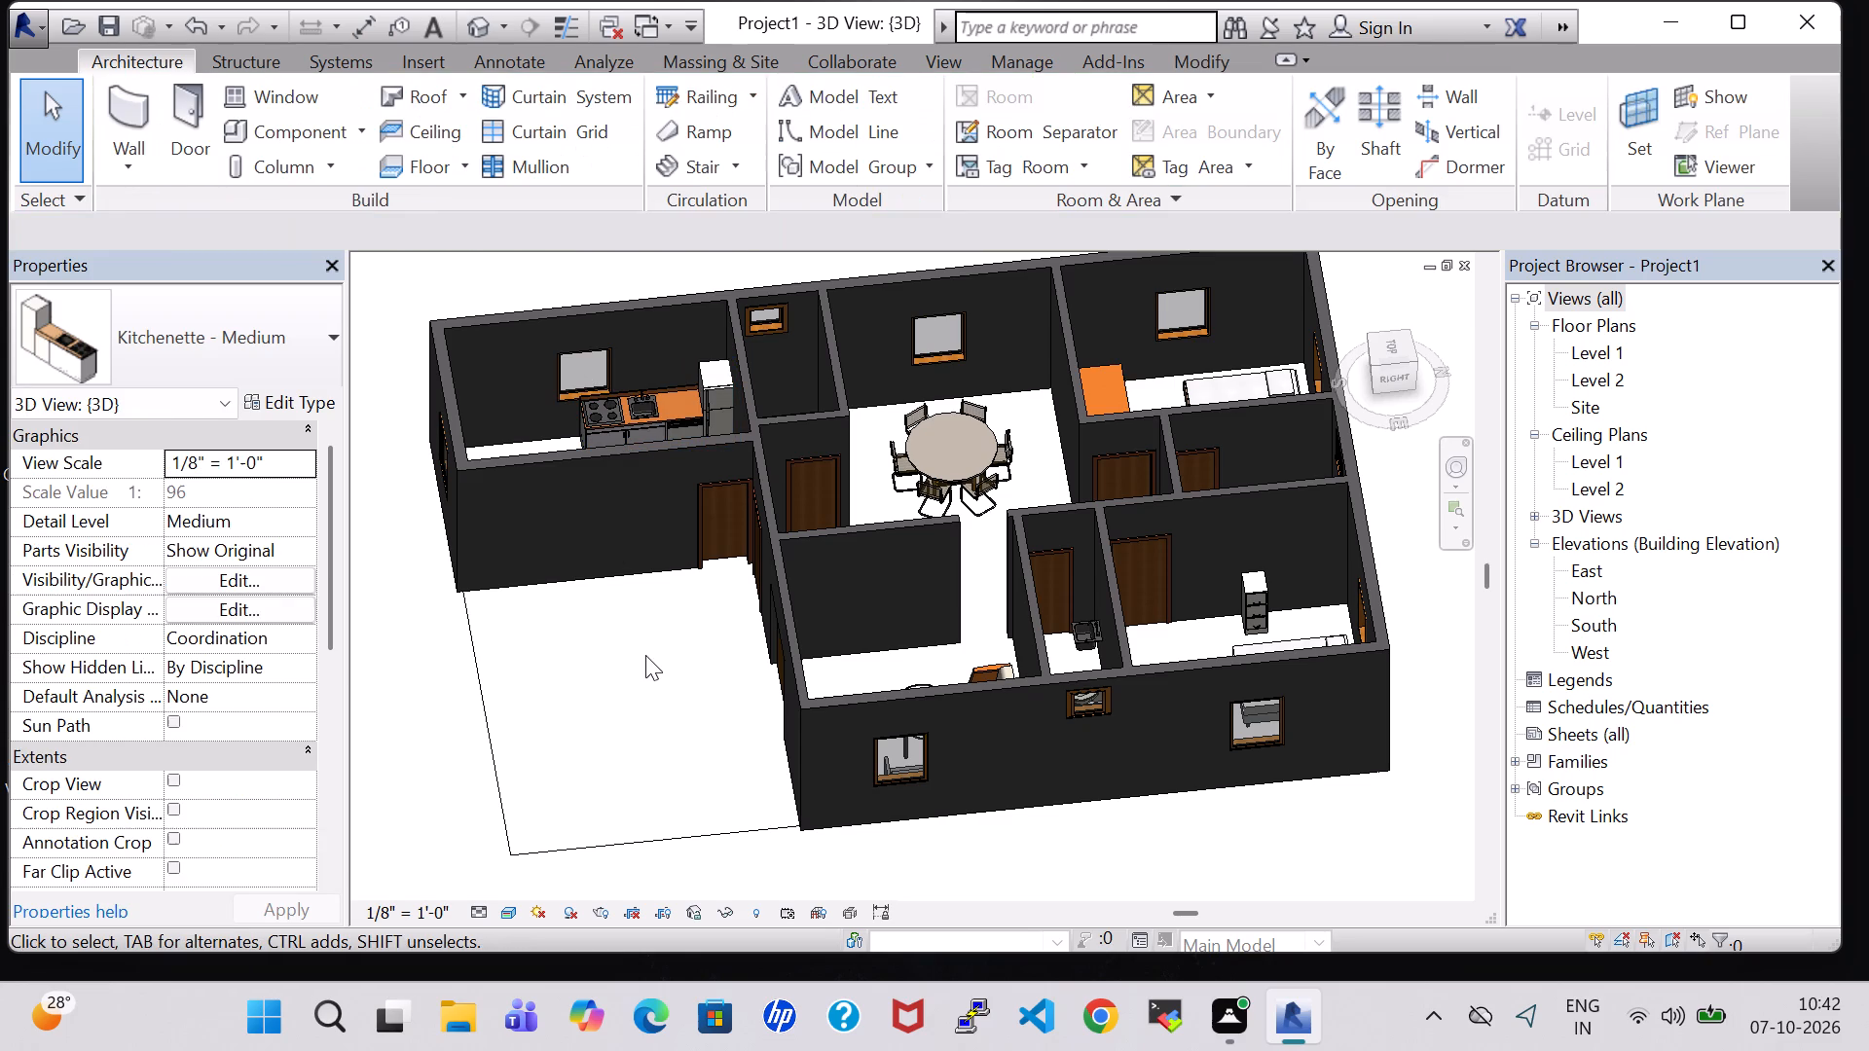
Examine the whole furnished house from above in the 3D view, including the oval table in the living room.
scroll(645, 604, up, 2)
scroll(645, 604, down, 1)
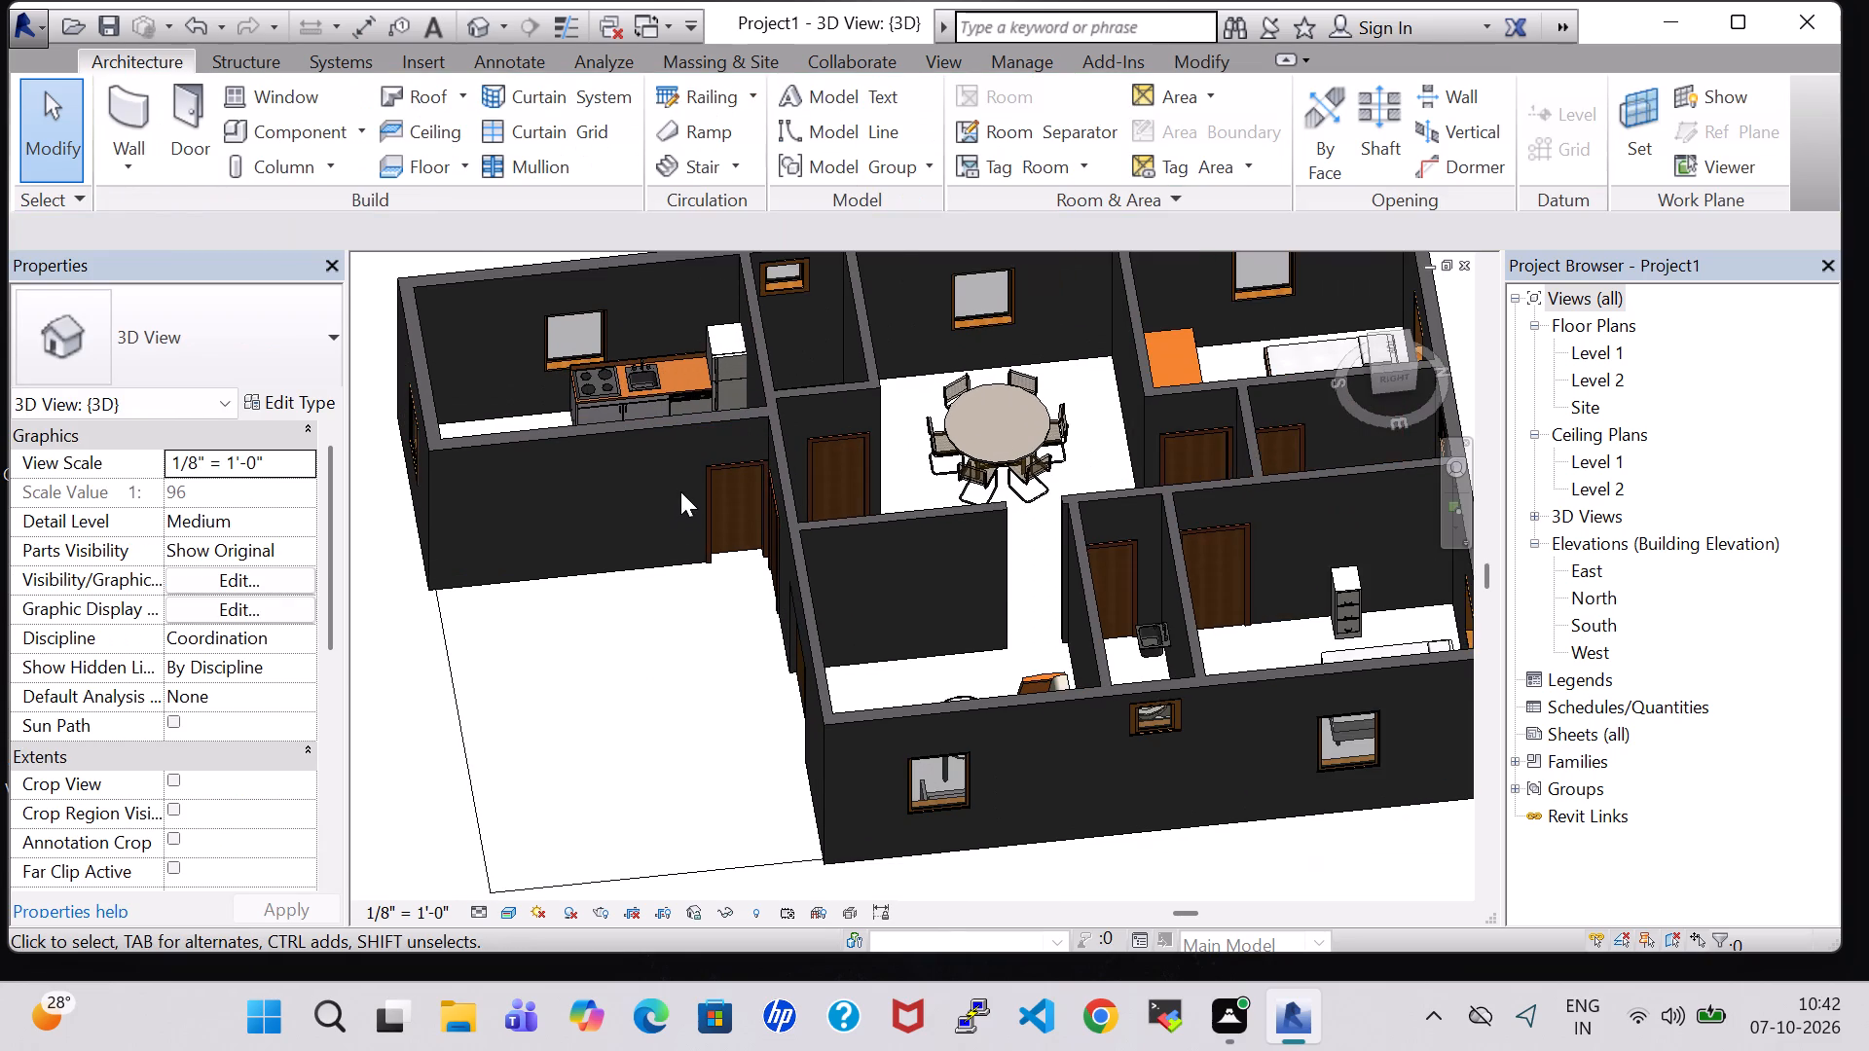
scroll(680, 491, down, 2)
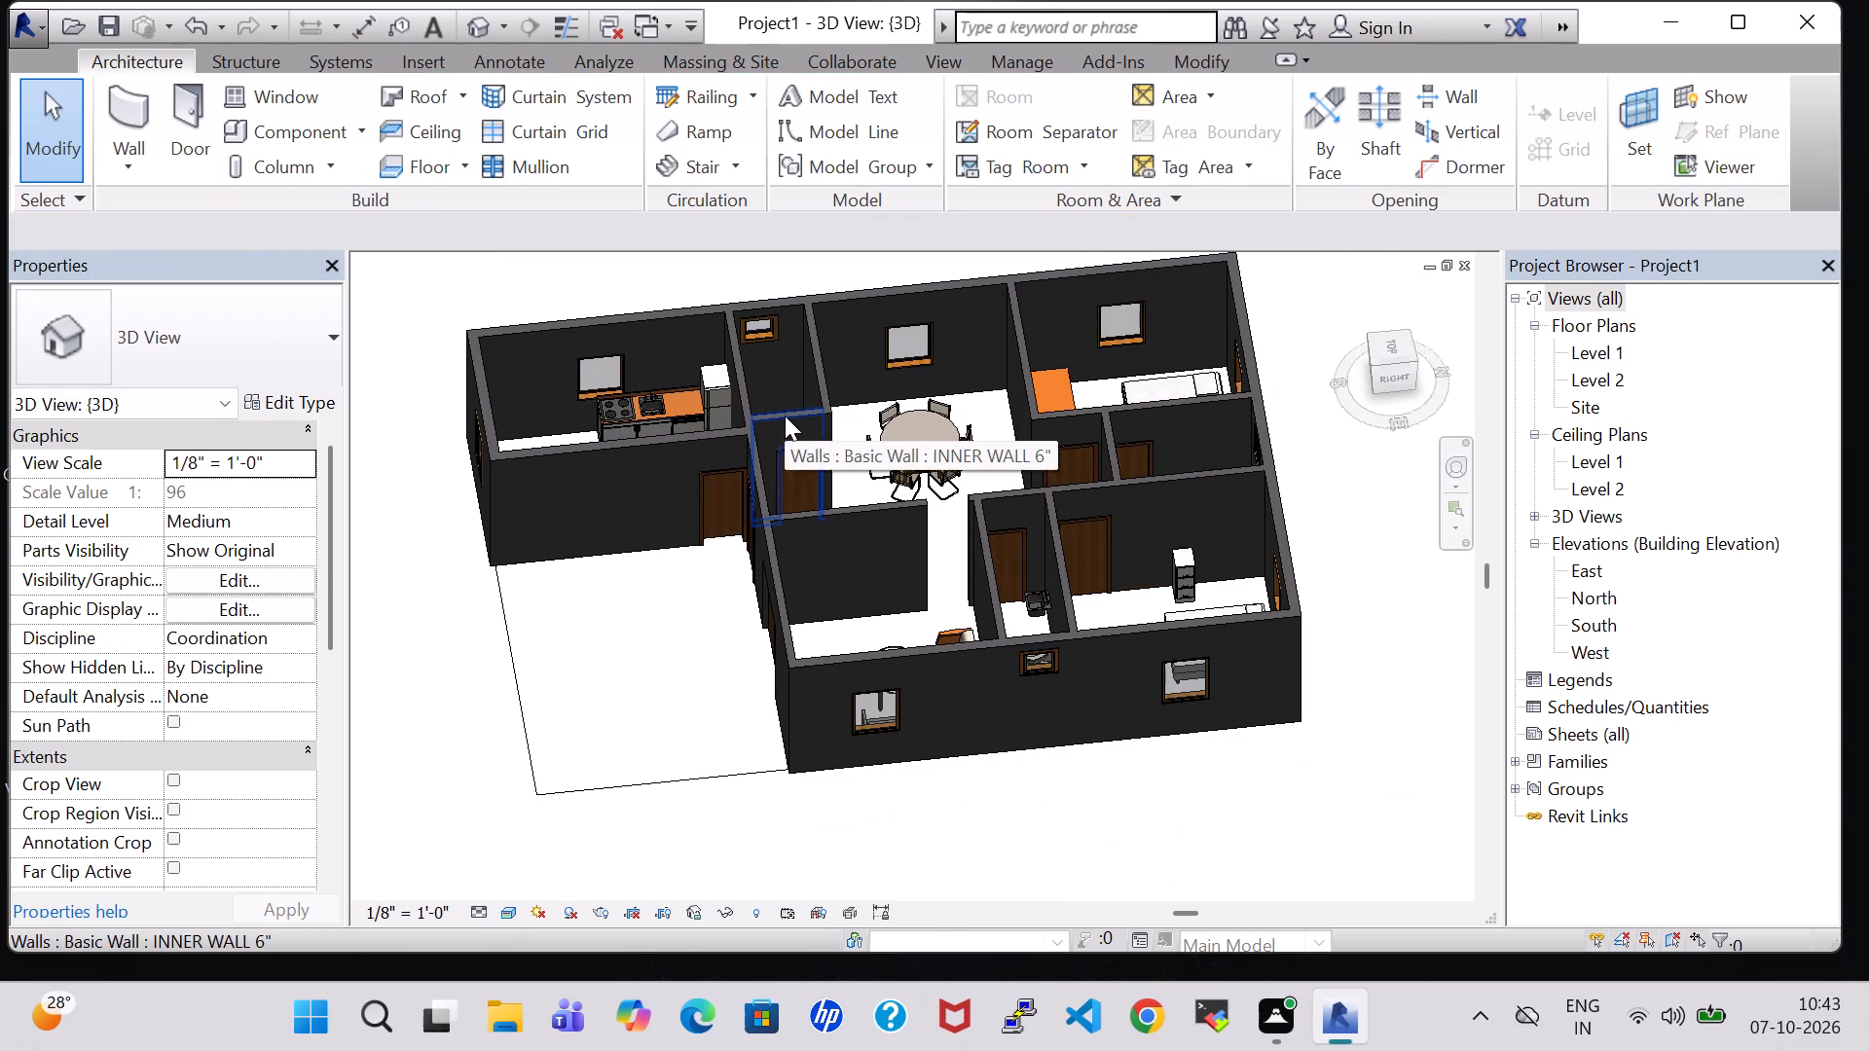
shift+middle_drag(794, 394, 763, 513)
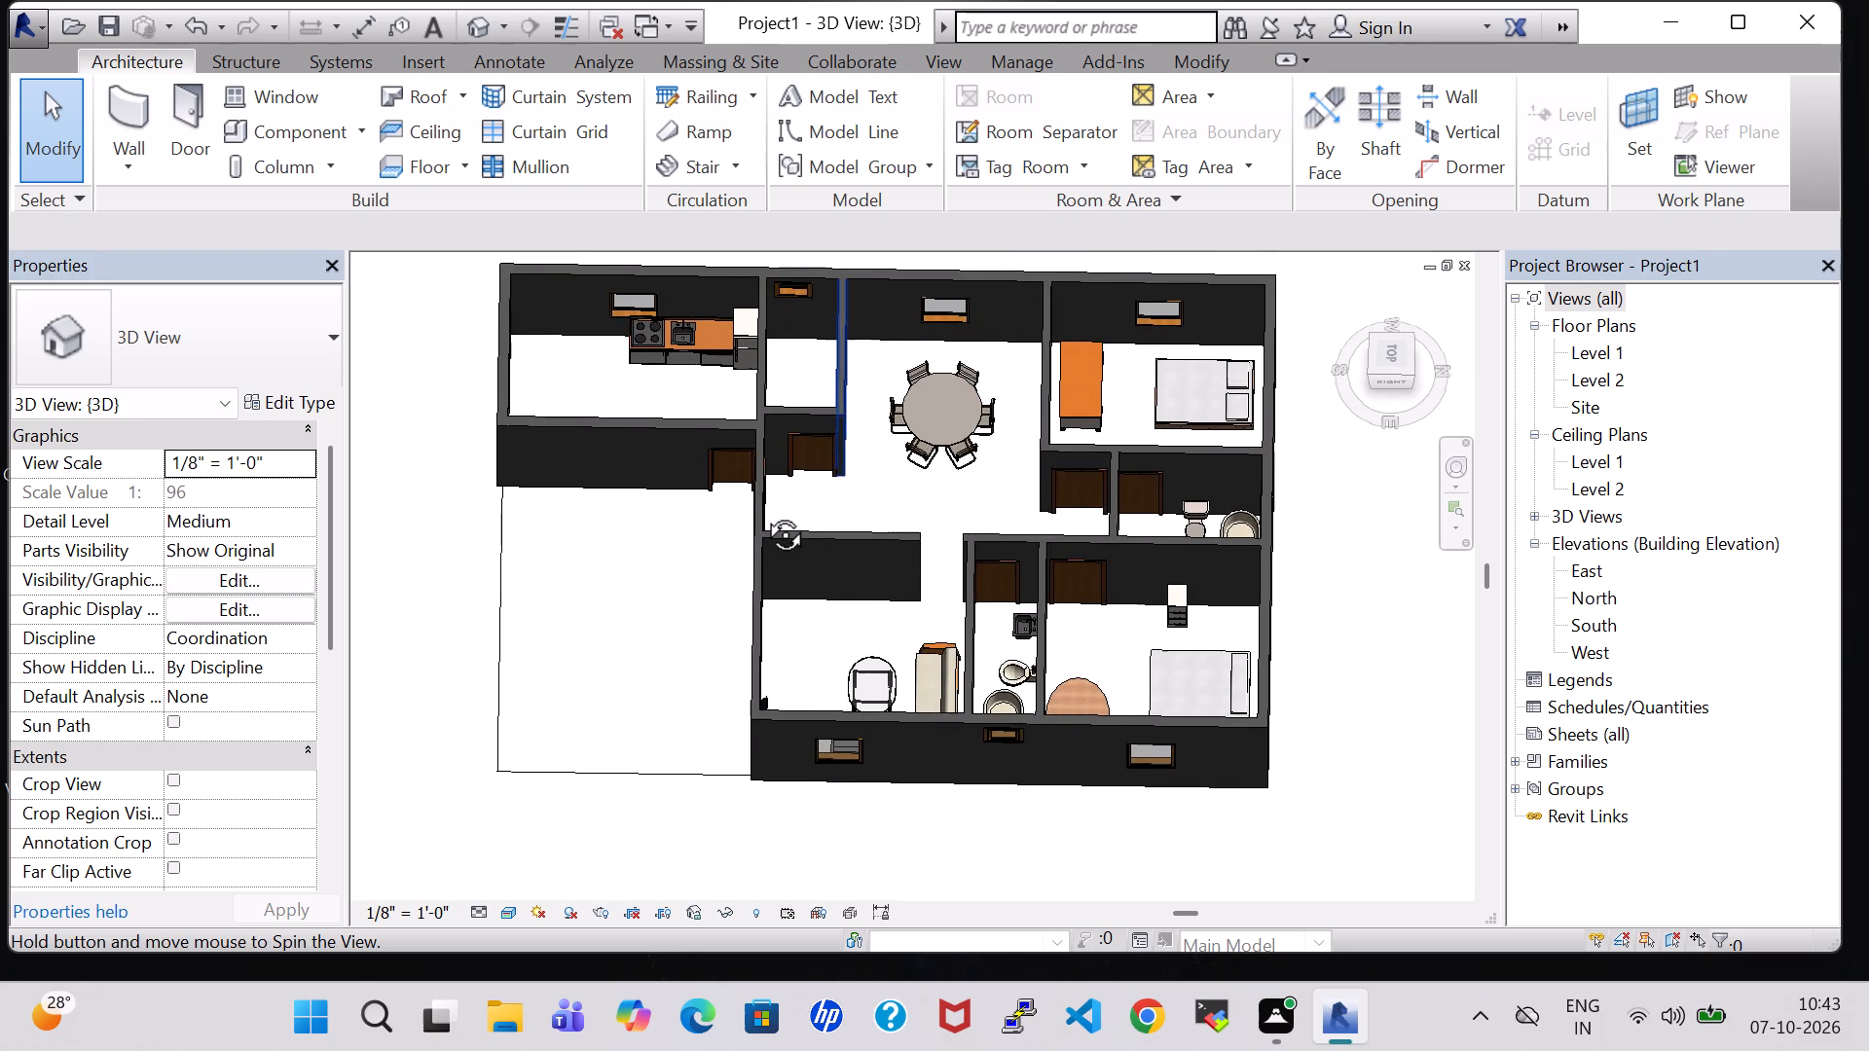
shift+middle_drag(763, 513, 774, 557)
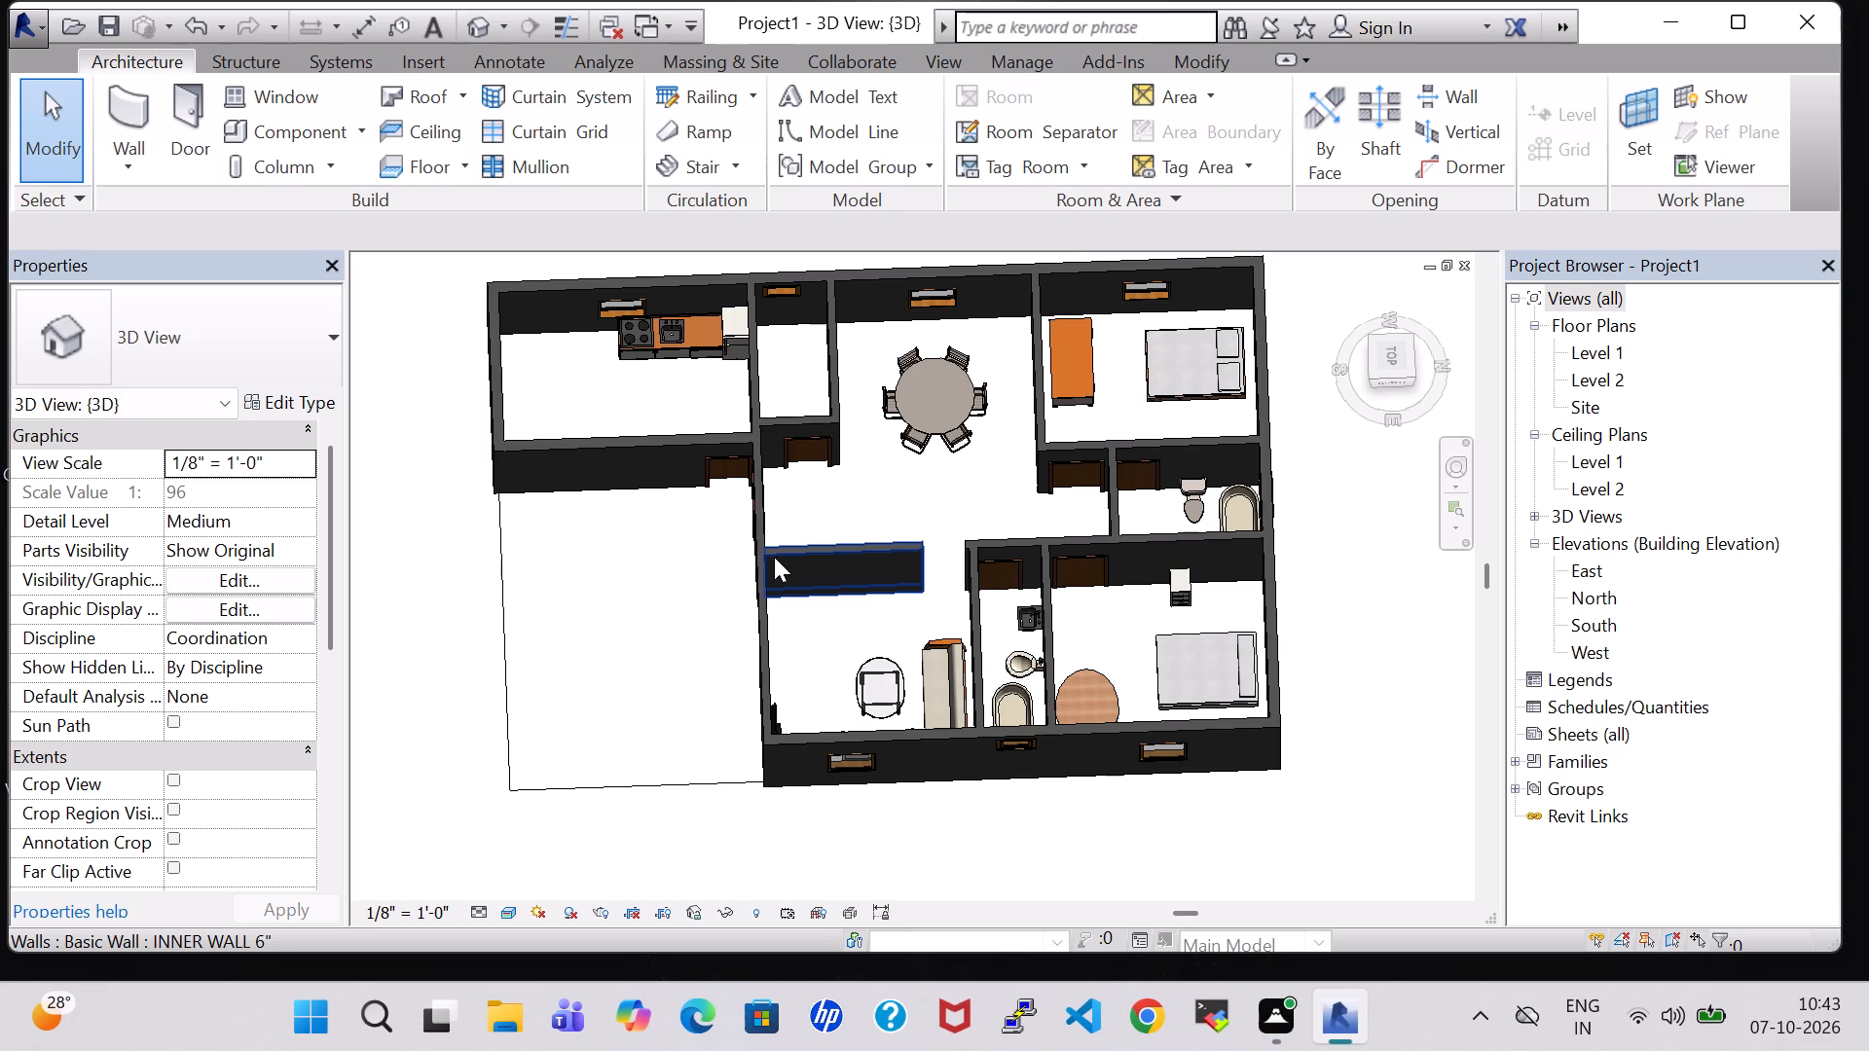
scroll(858, 555, down, 1)
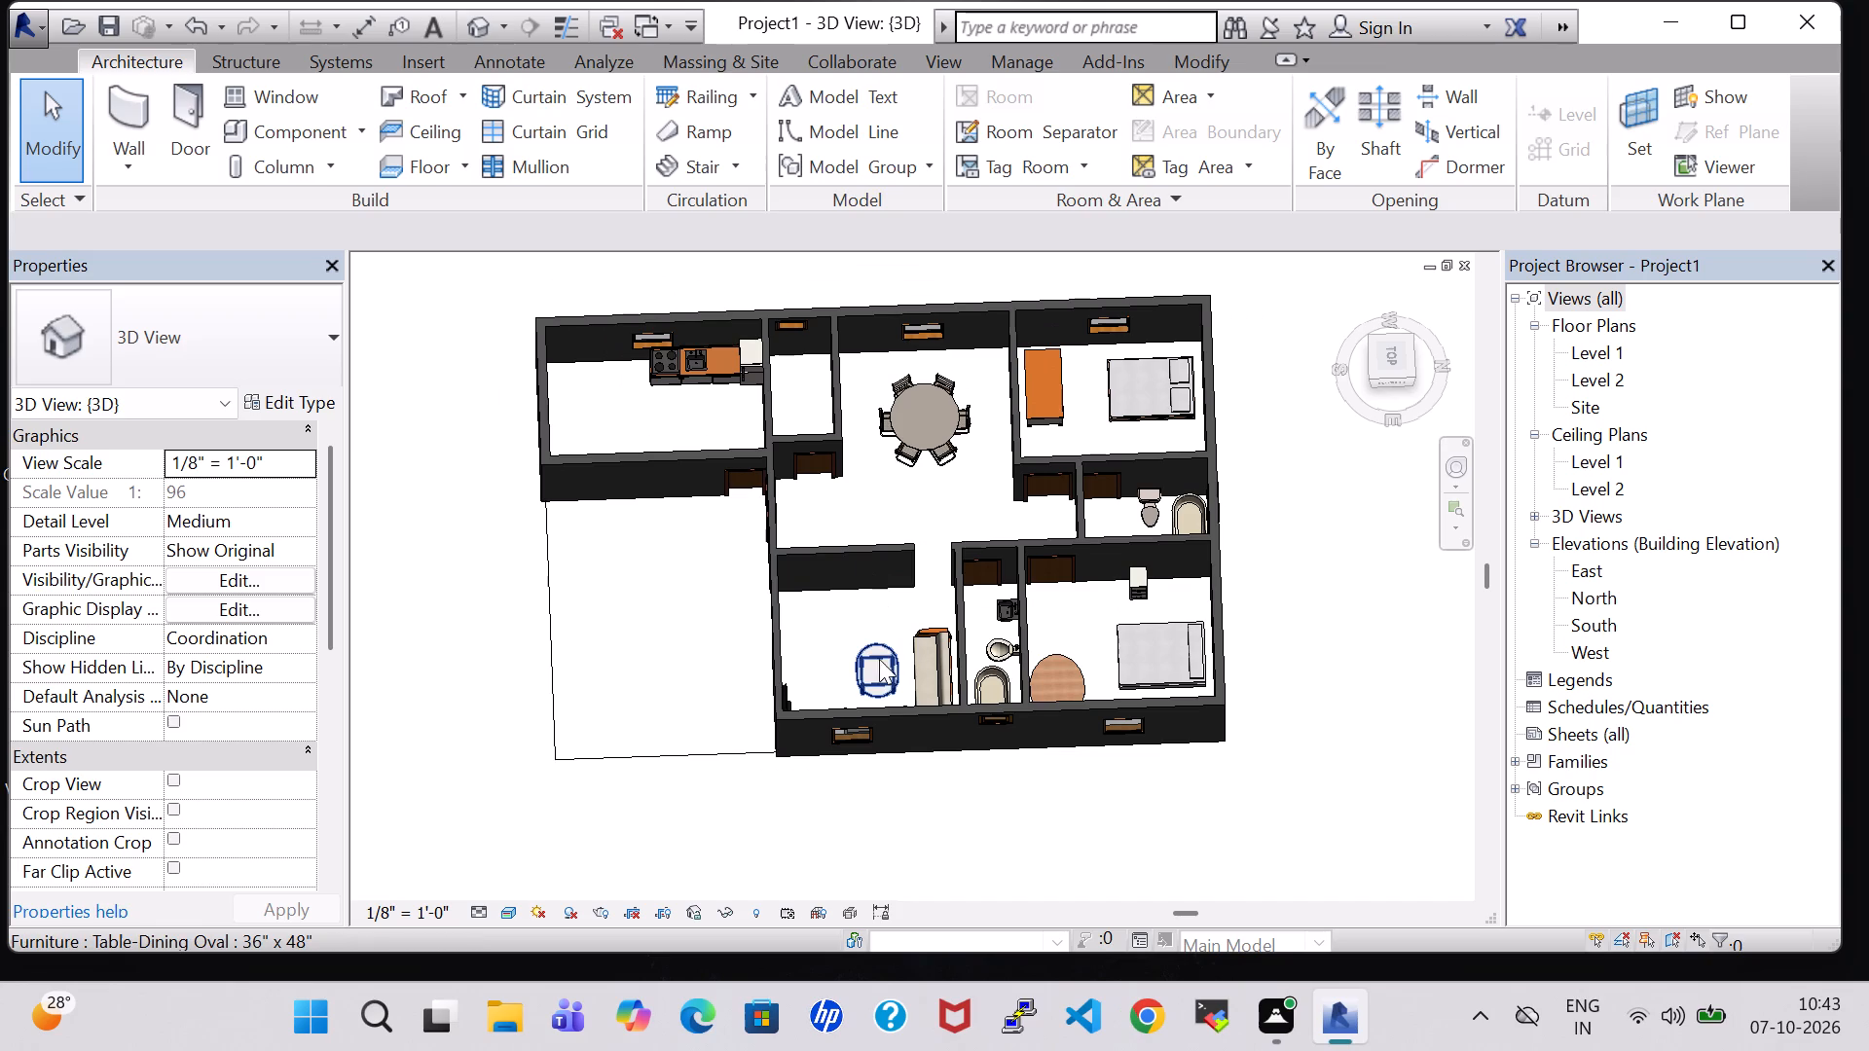
click(864, 666)
scroll(864, 666, up, 7)
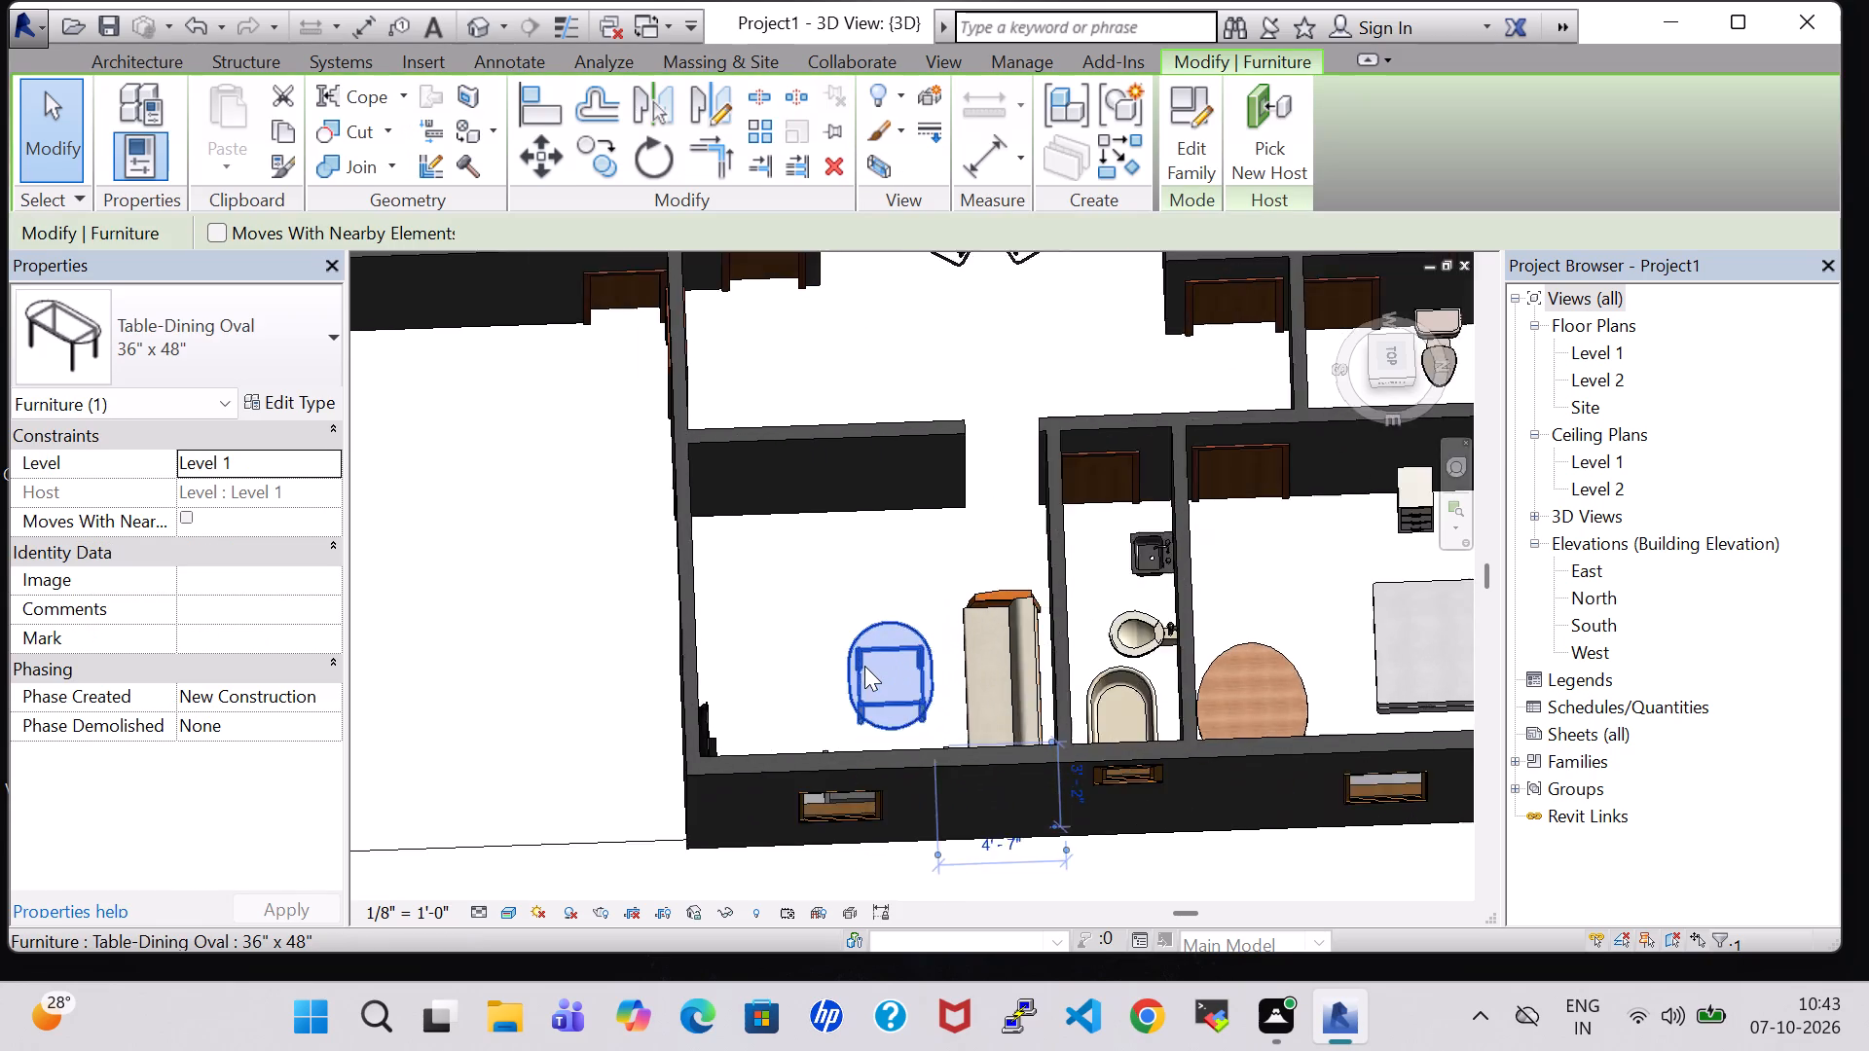
scroll(864, 666, up, 3)
scroll(864, 666, down, 3)
click(812, 559)
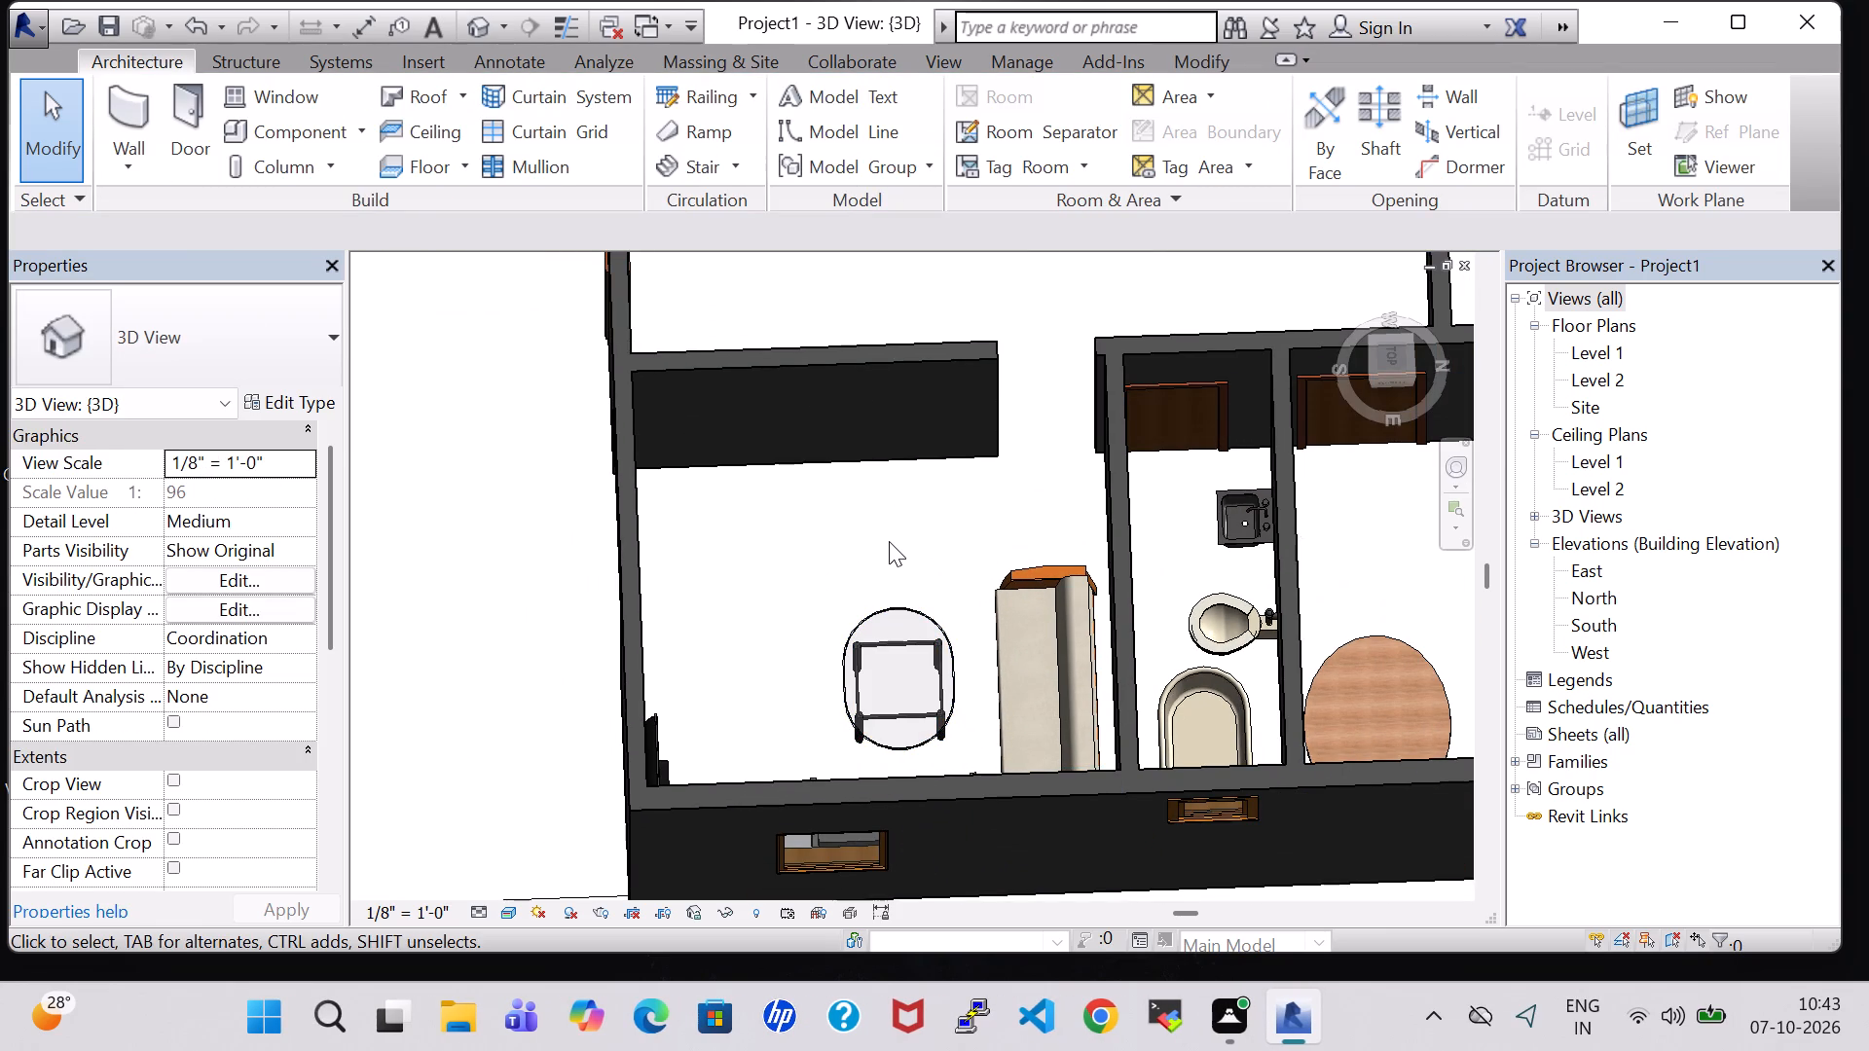
Inspect the furniture and fixtures of the living room, dining area, bathrooms and bedrooms up close in the 3D view.
shift+middle_drag(830, 523, 854, 561)
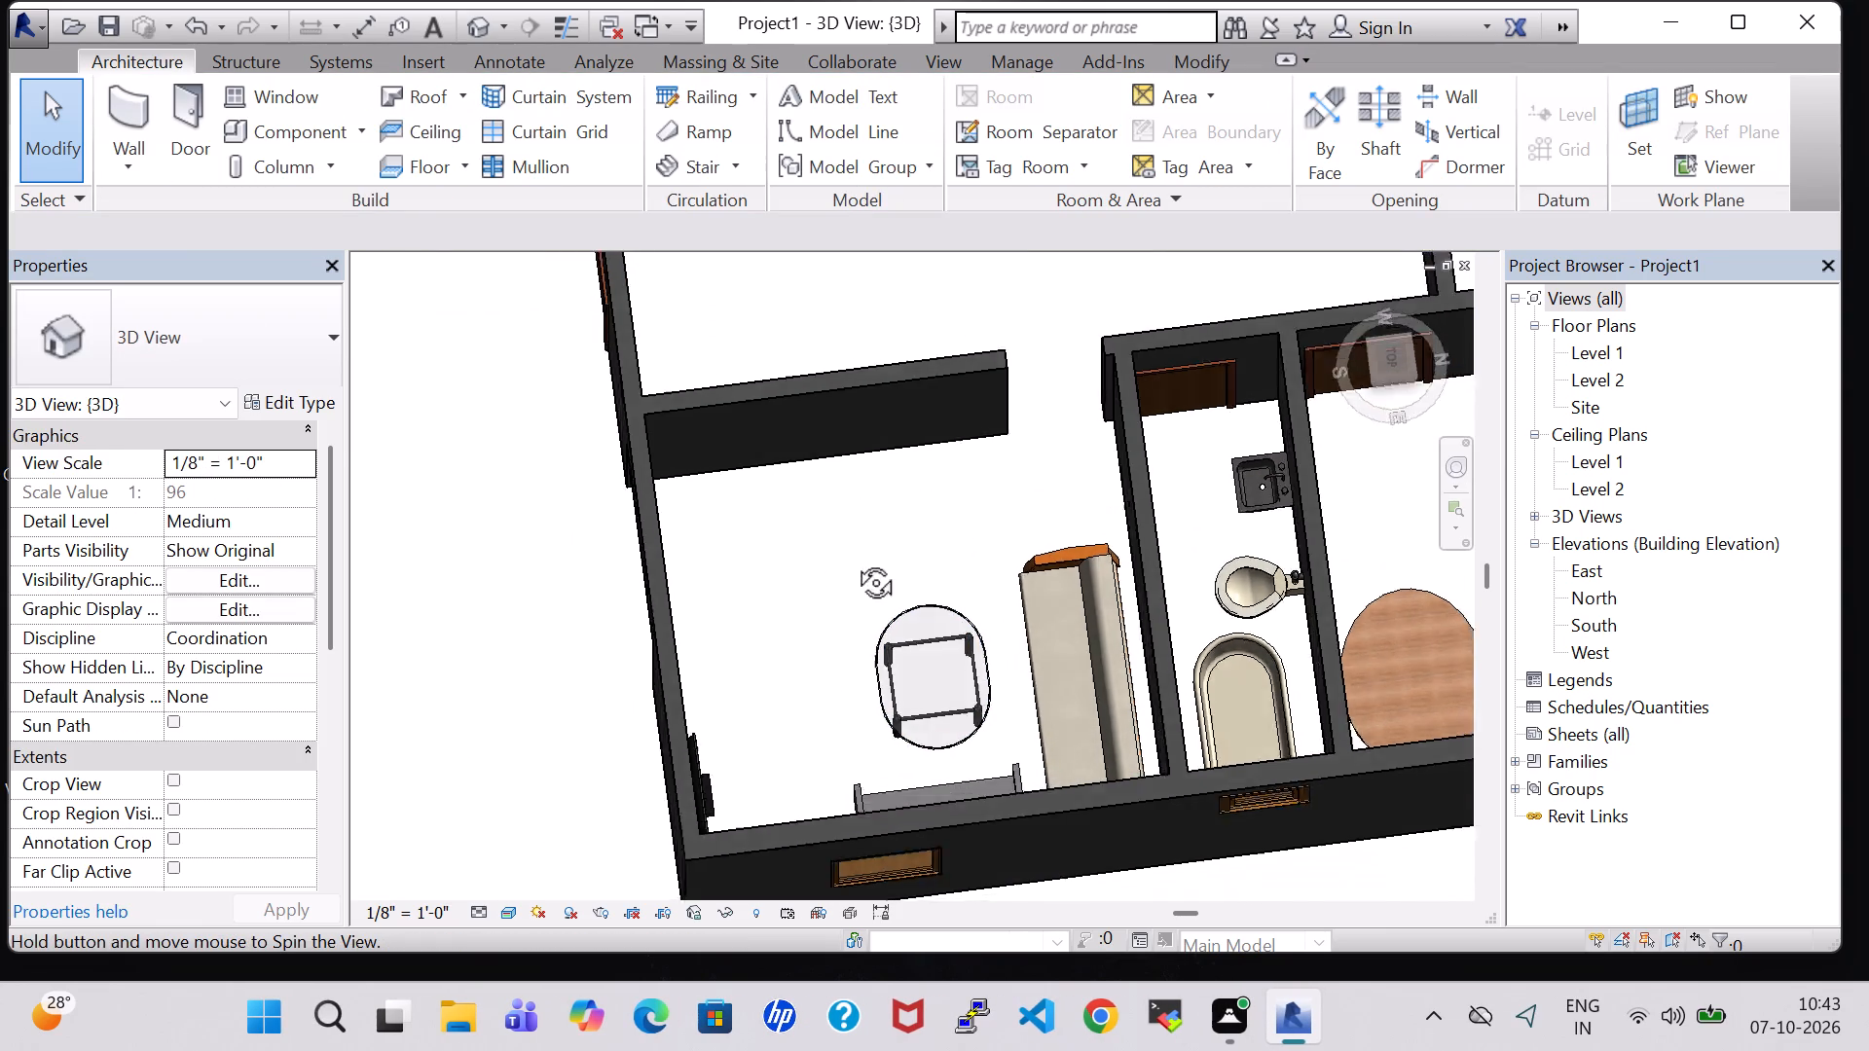
shift+middle_drag(854, 561, 1074, 550)
shift+middle_drag(1081, 542, 1188, 440)
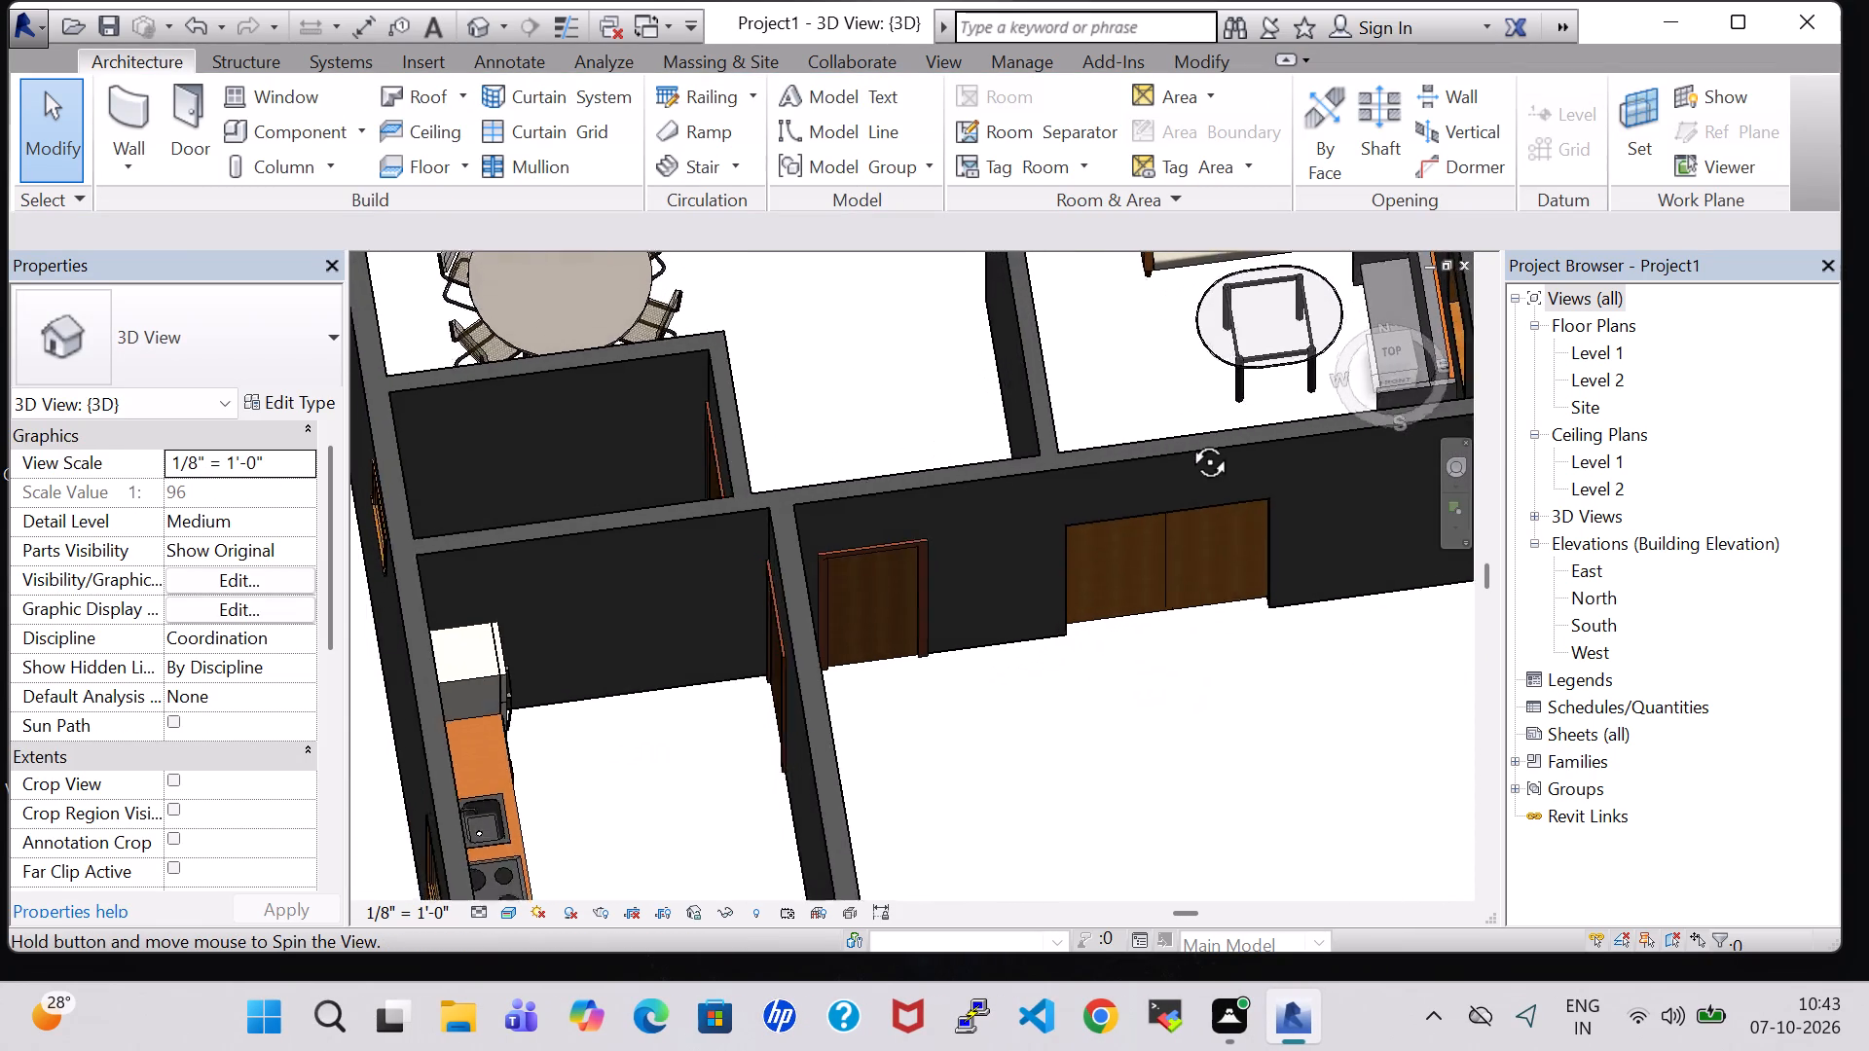
shift+middle_drag(1188, 440, 1208, 390)
shift+middle_drag(1211, 399, 1236, 534)
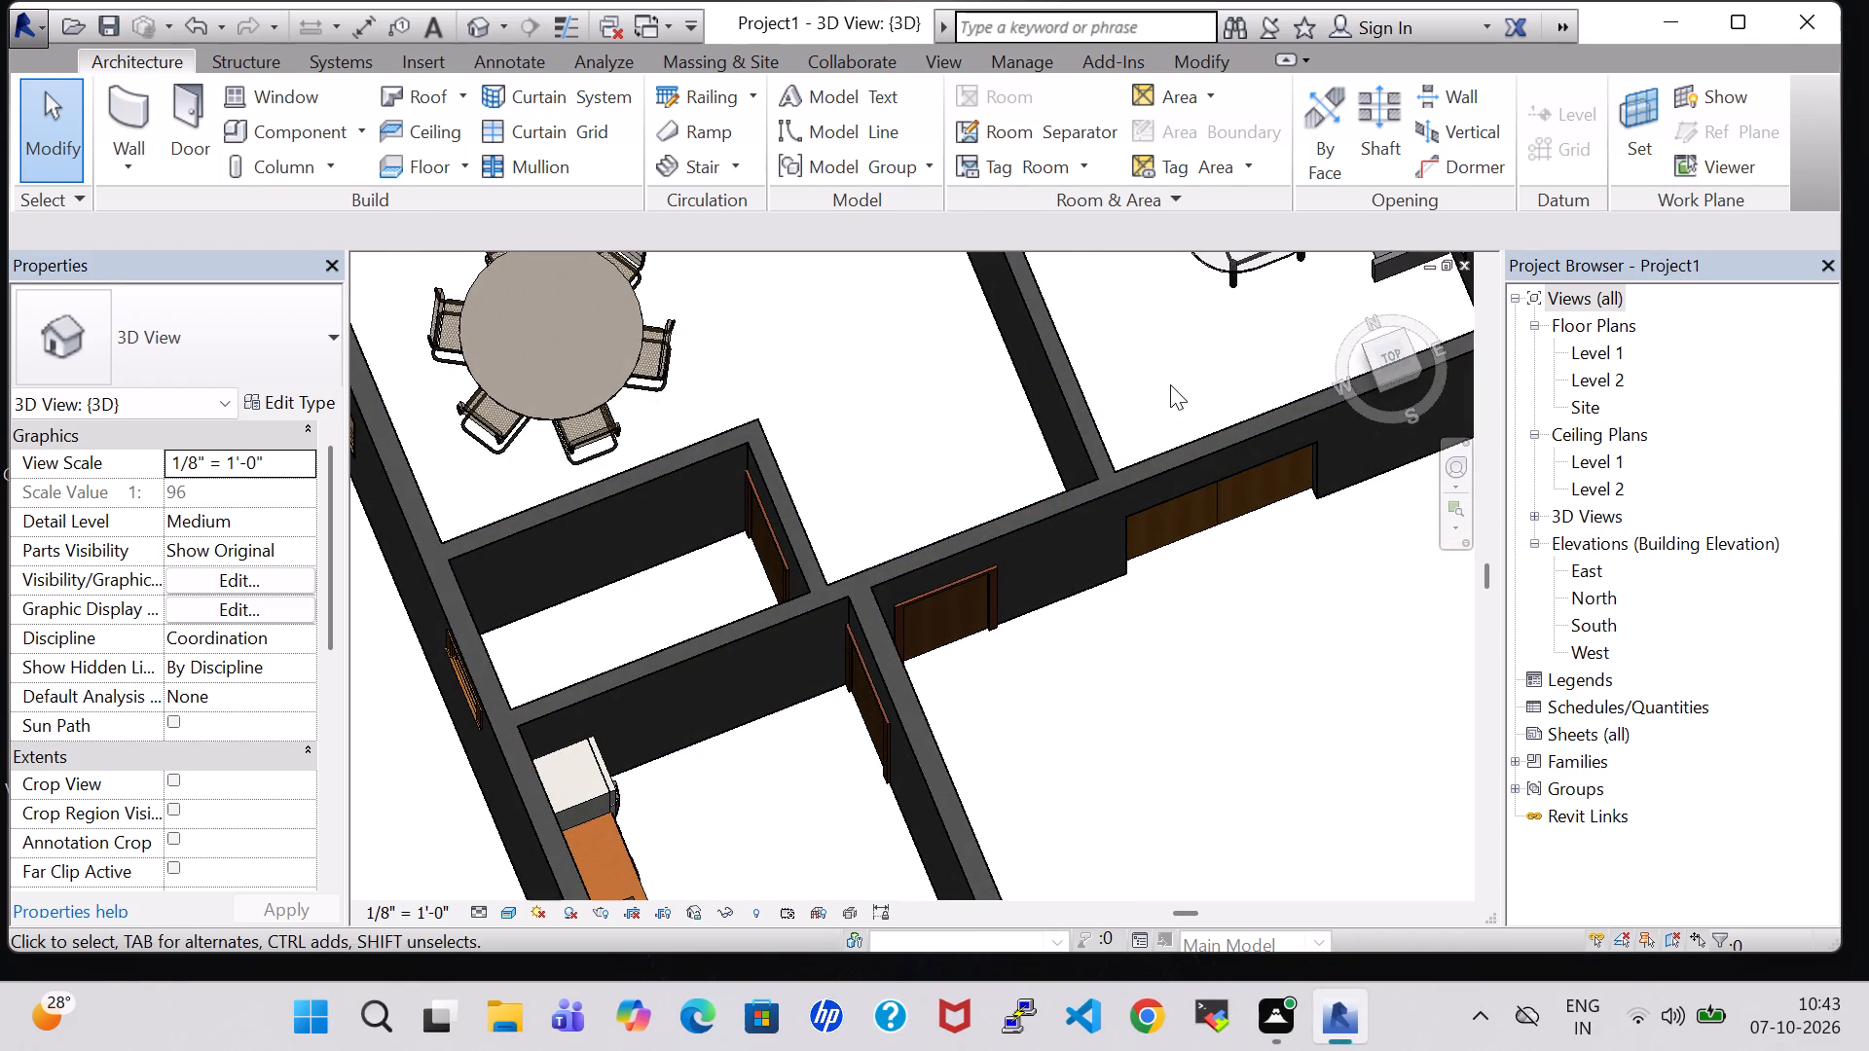
middle_drag(1170, 345, 1043, 709)
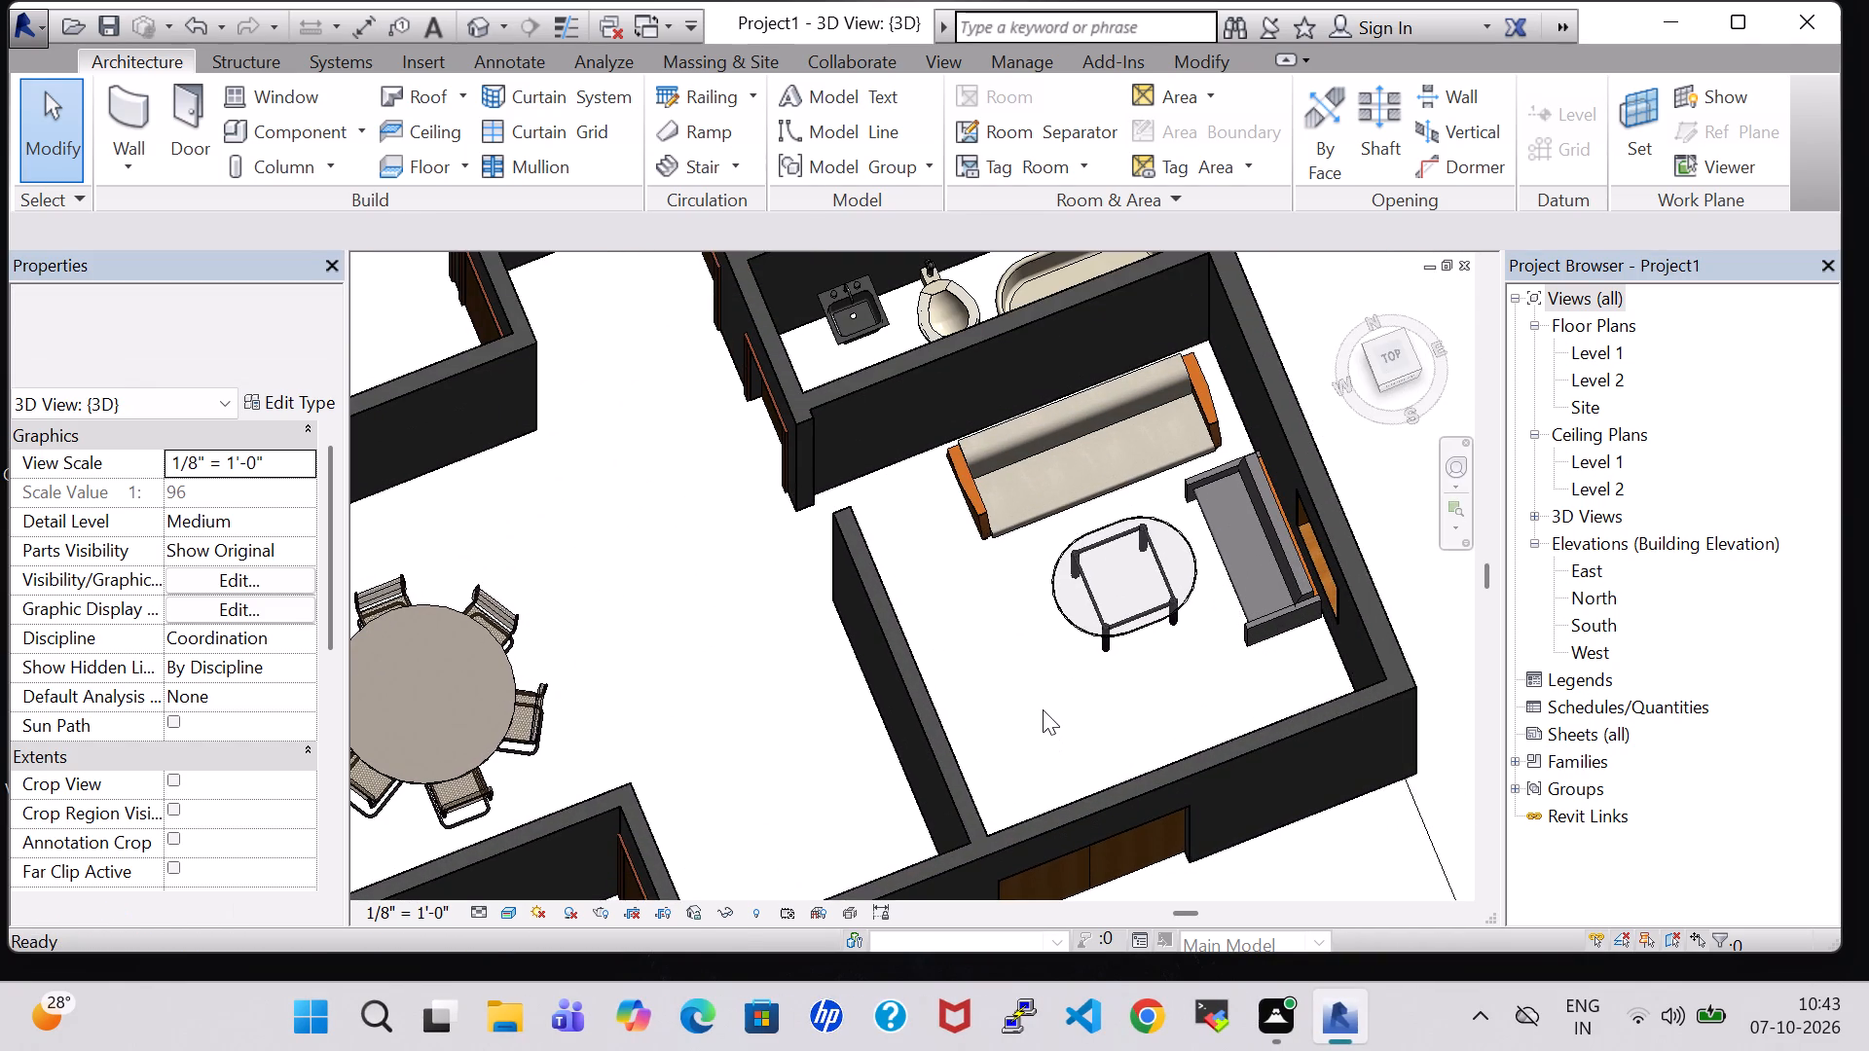
middle_drag(642, 431, 685, 648)
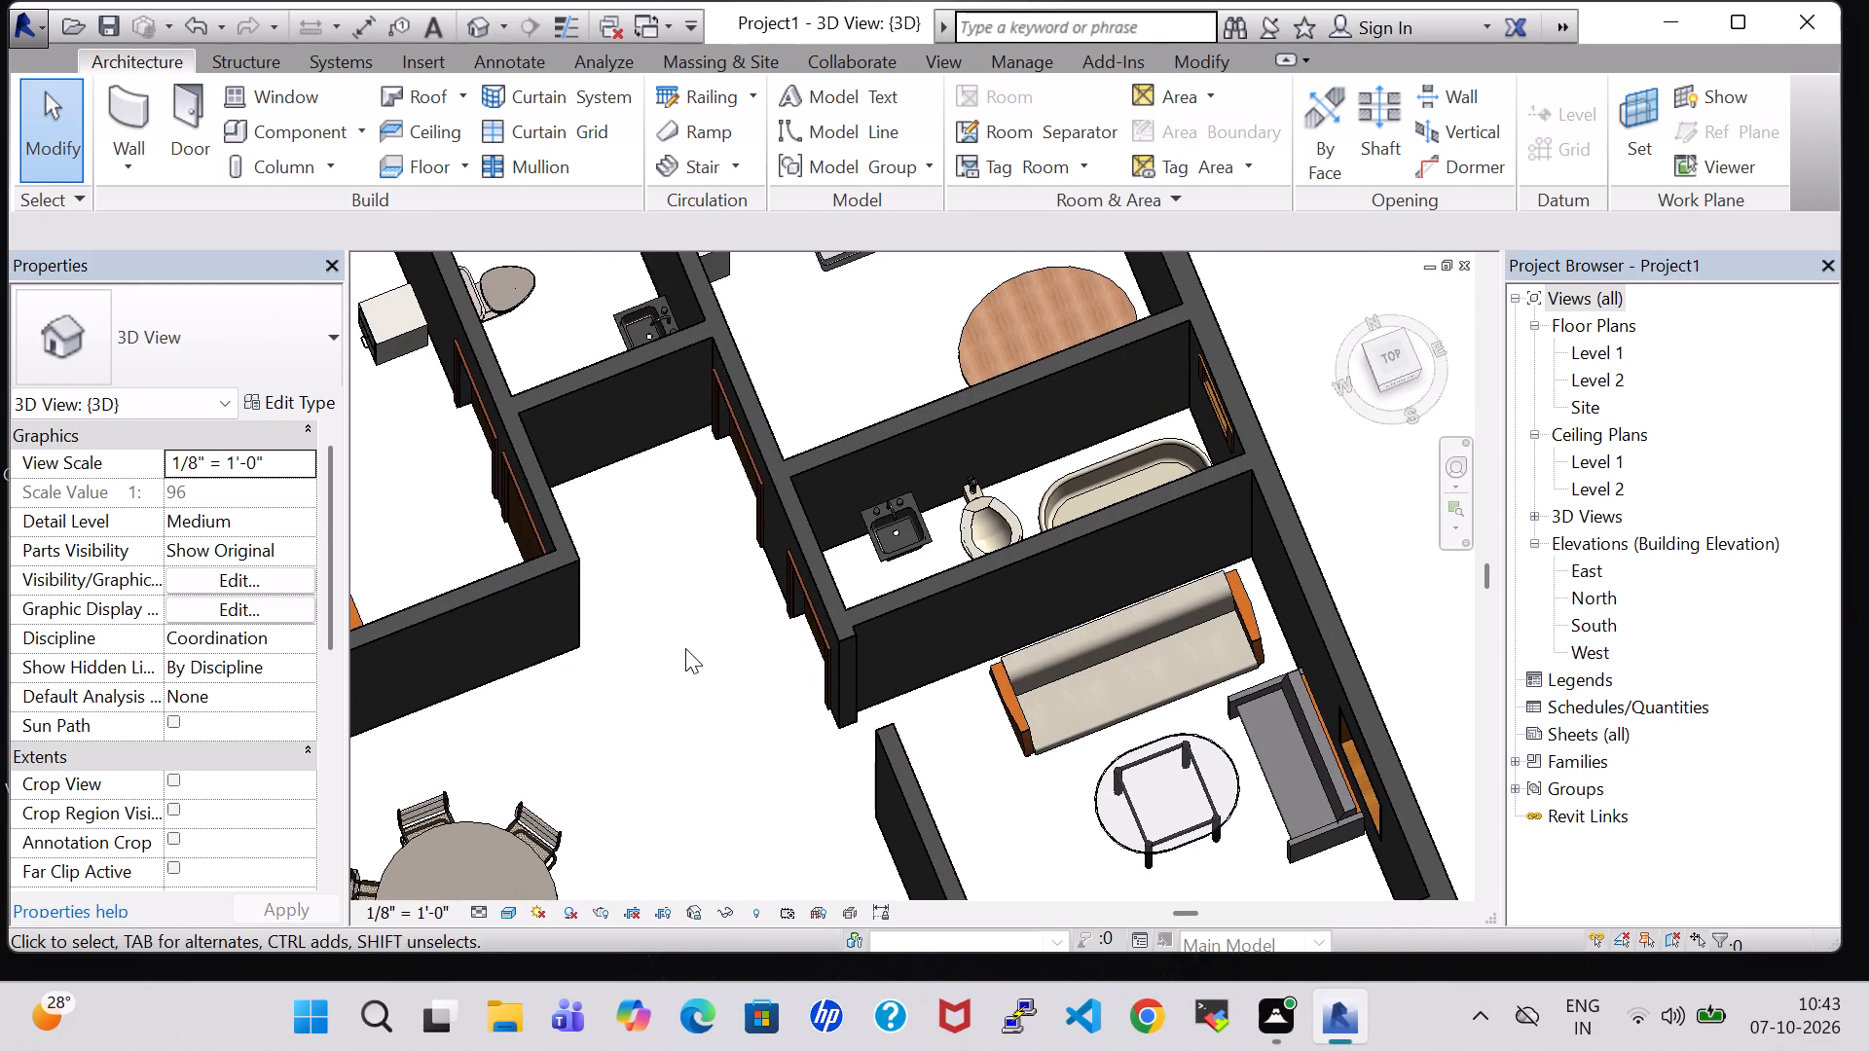
shift+scroll(664, 624, up, 1)
shift+middle_drag(664, 624, 748, 701)
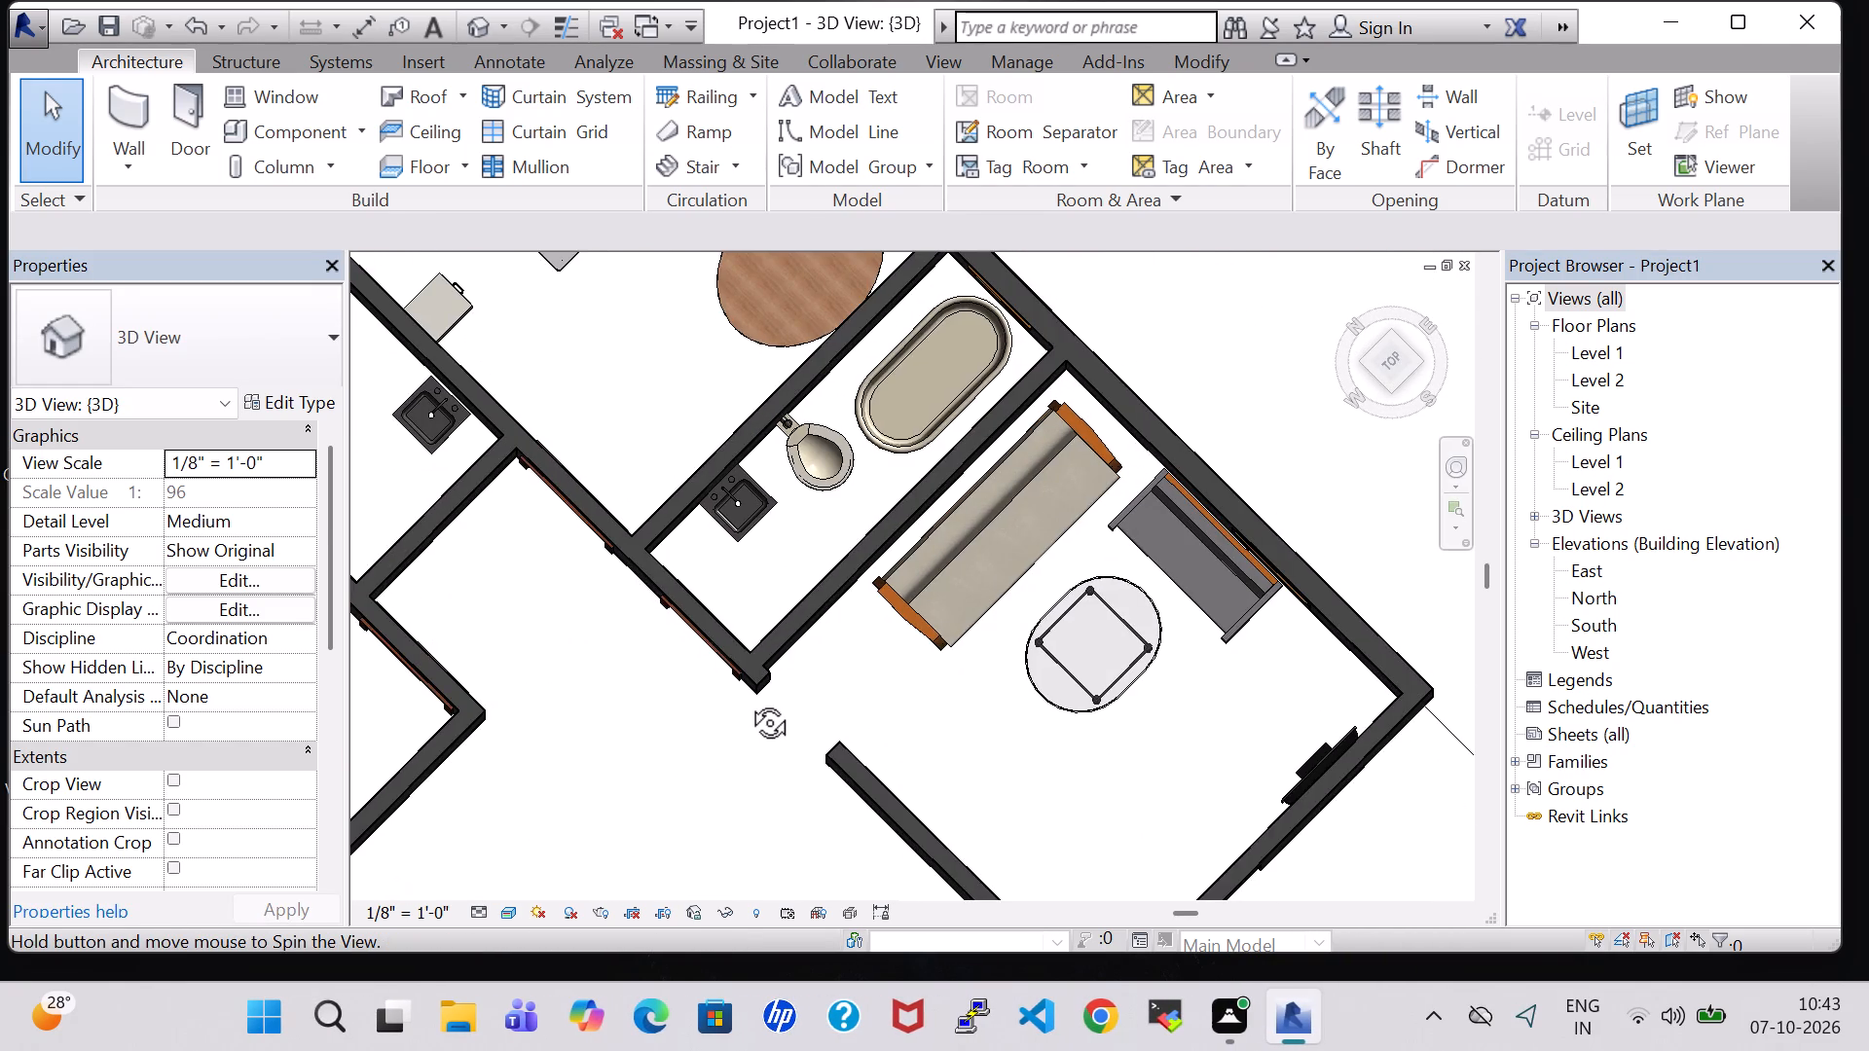
shift+middle_drag(748, 701, 641, 572)
middle_drag(874, 327, 882, 388)
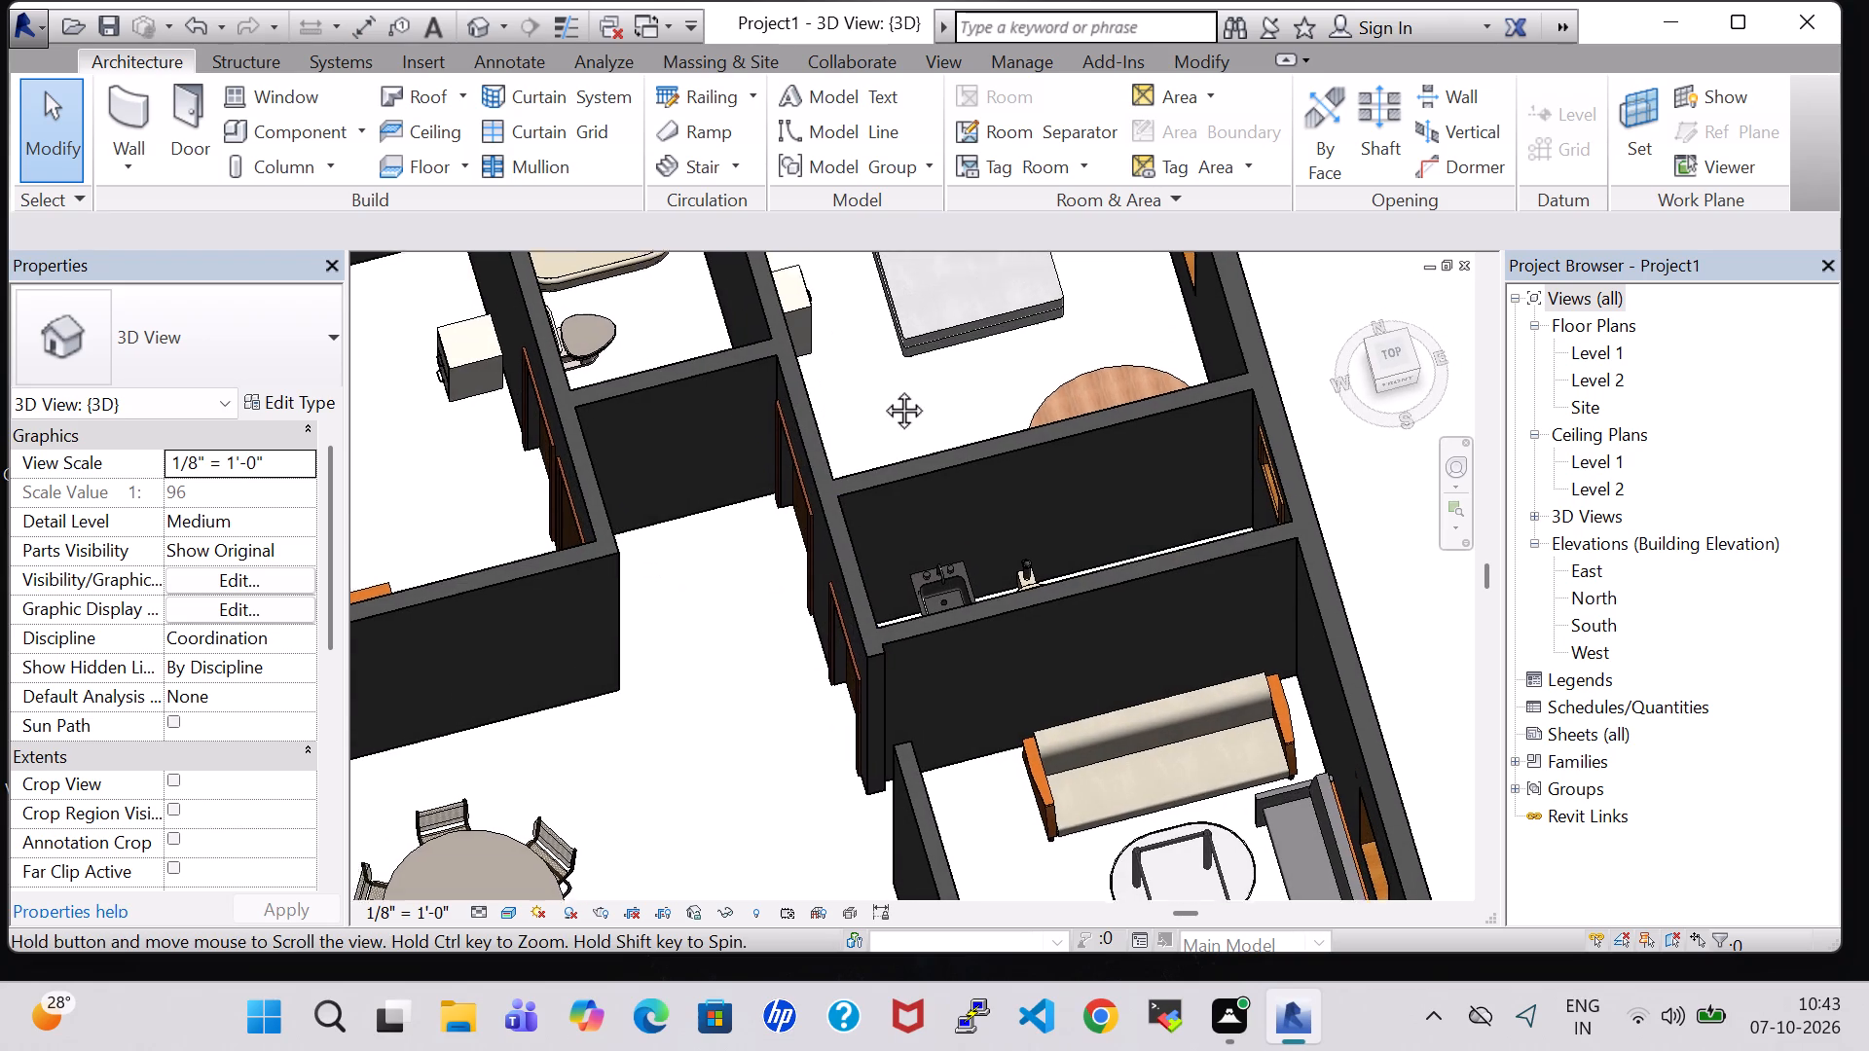
middle_drag(882, 388, 901, 550)
shift+scroll(901, 550, up, 1)
shift+middle_drag(901, 550, 1002, 649)
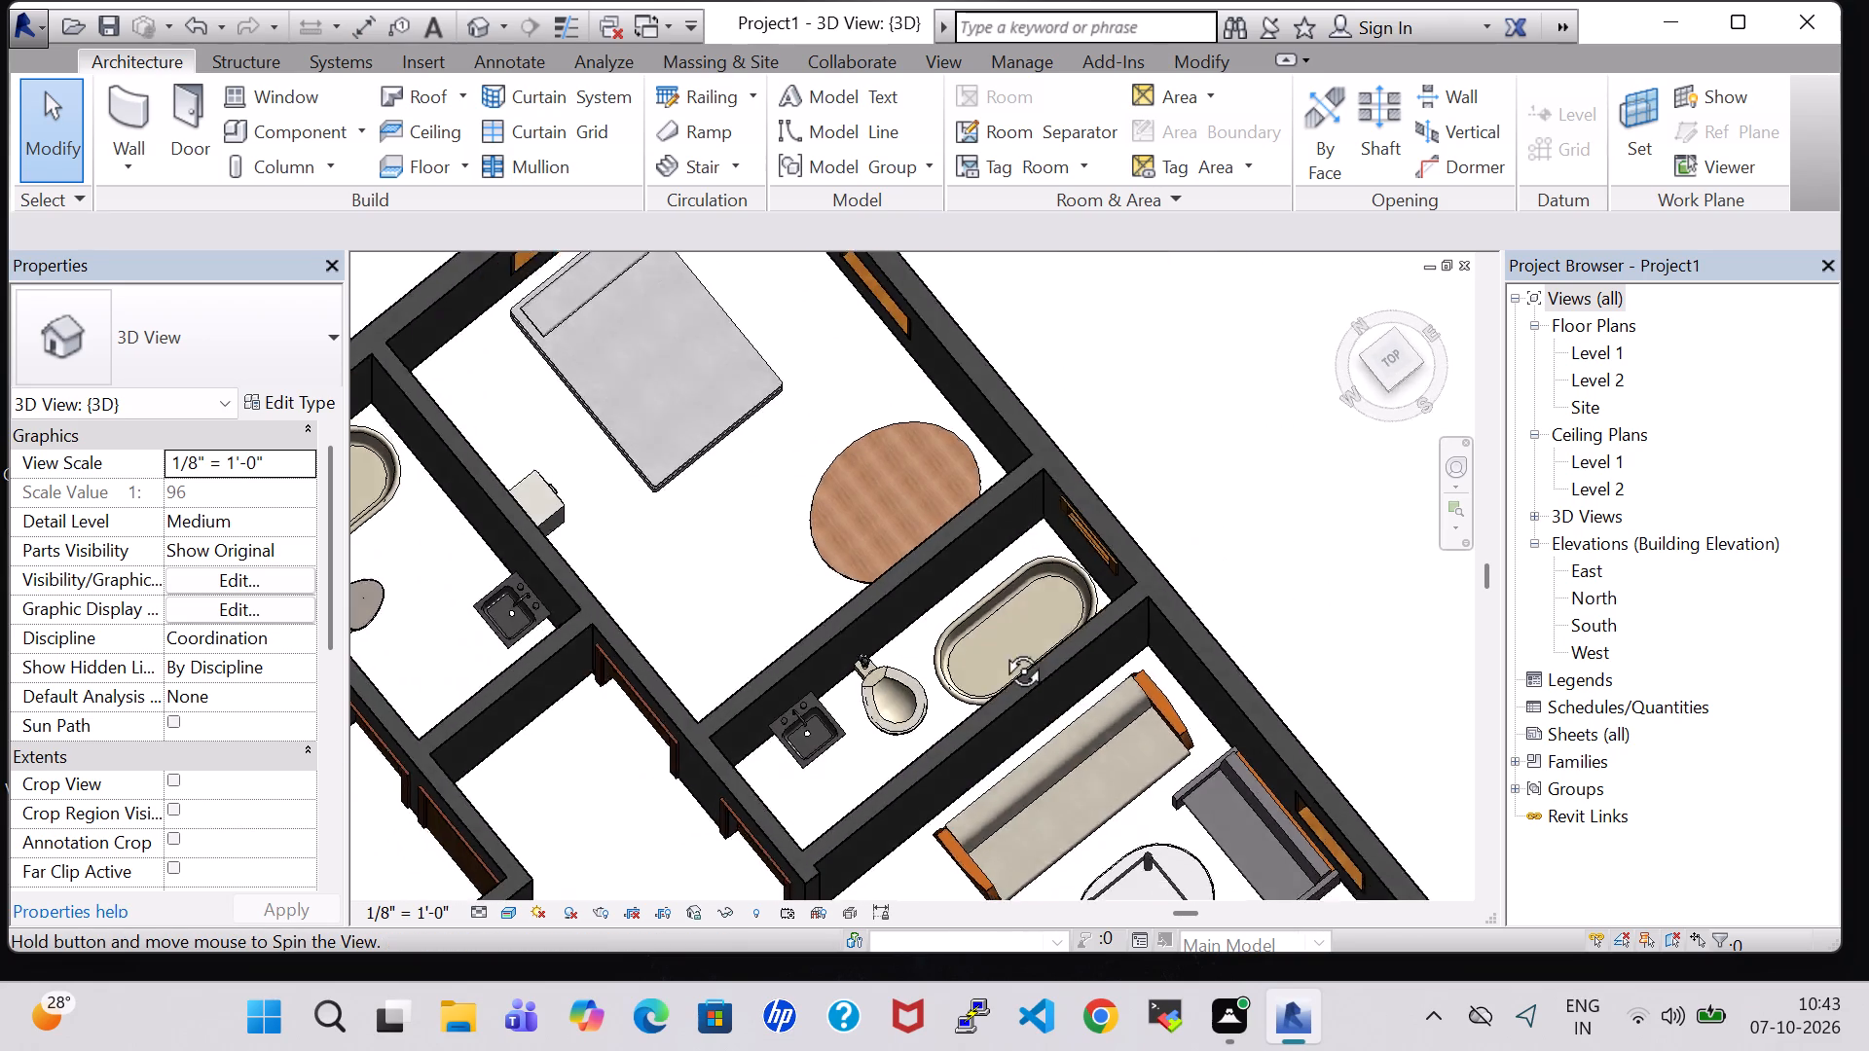
shift+middle_drag(1002, 649, 987, 605)
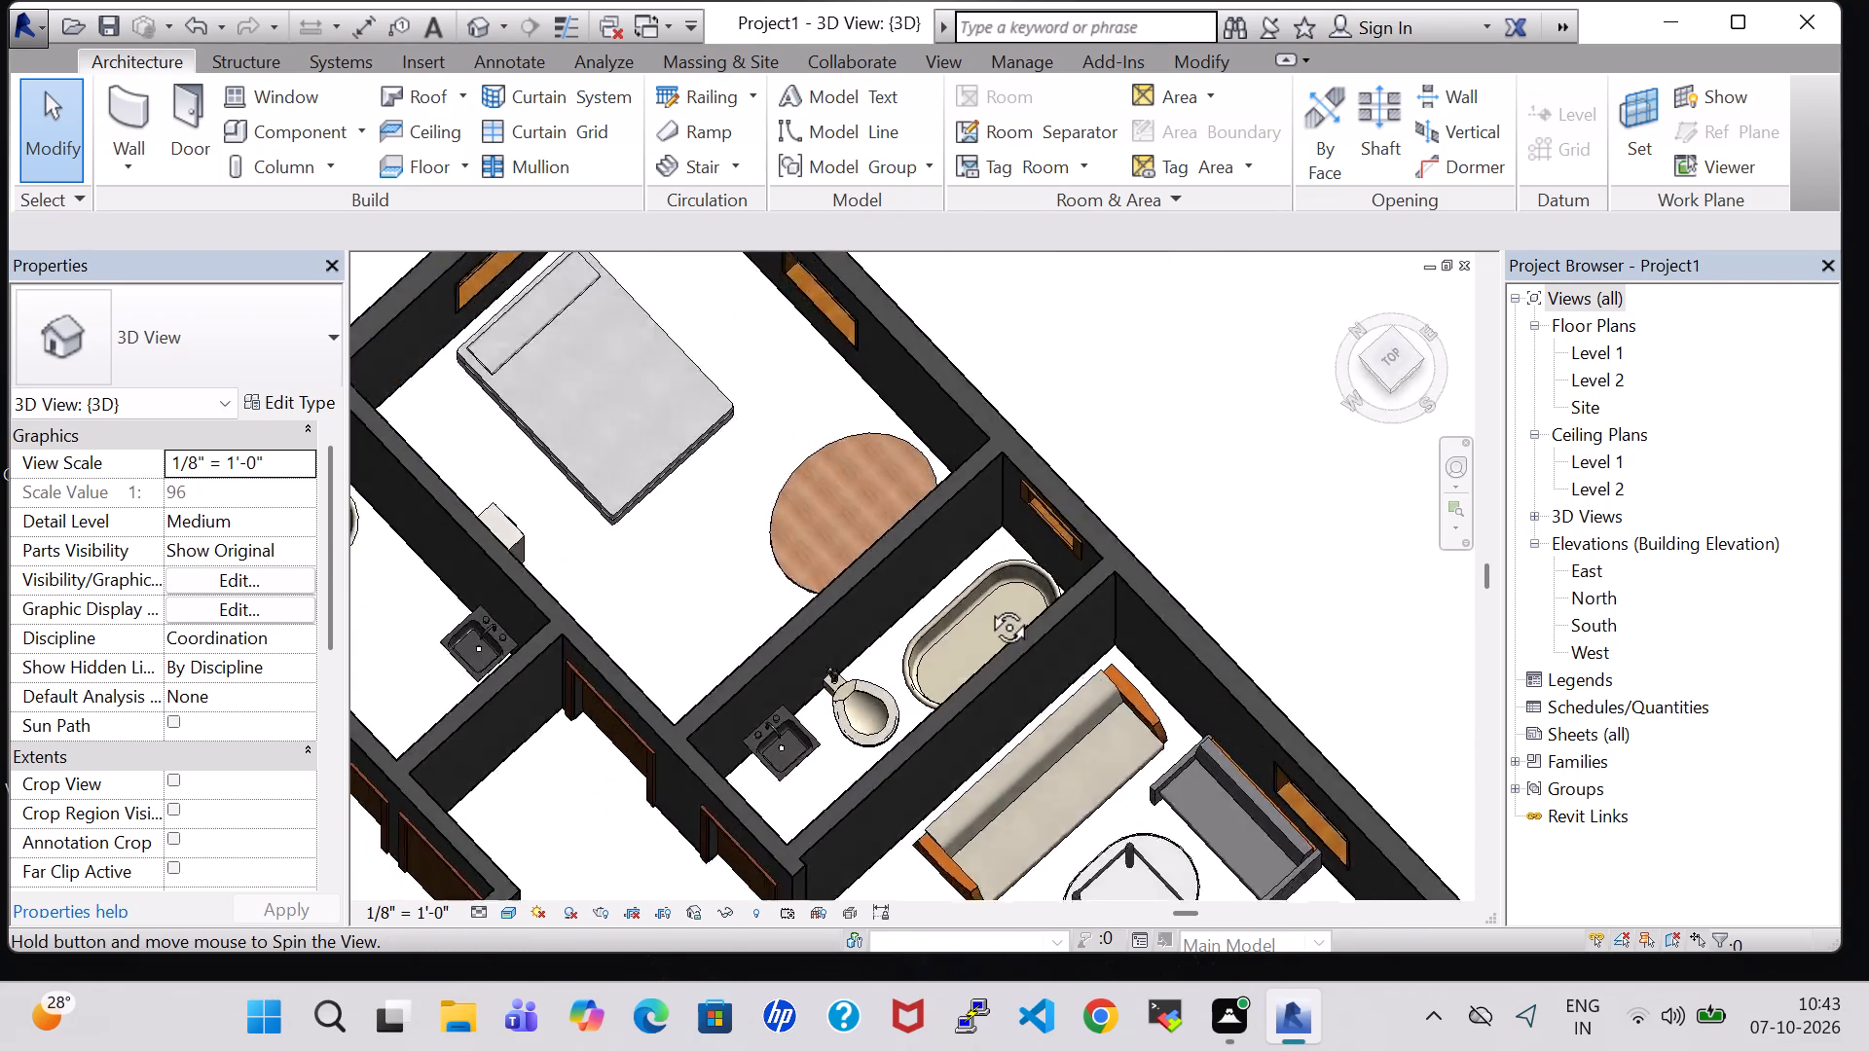
shift+middle_drag(987, 605, 833, 499)
shift+middle_drag(829, 499, 775, 475)
shift+middle_drag(775, 475, 786, 593)
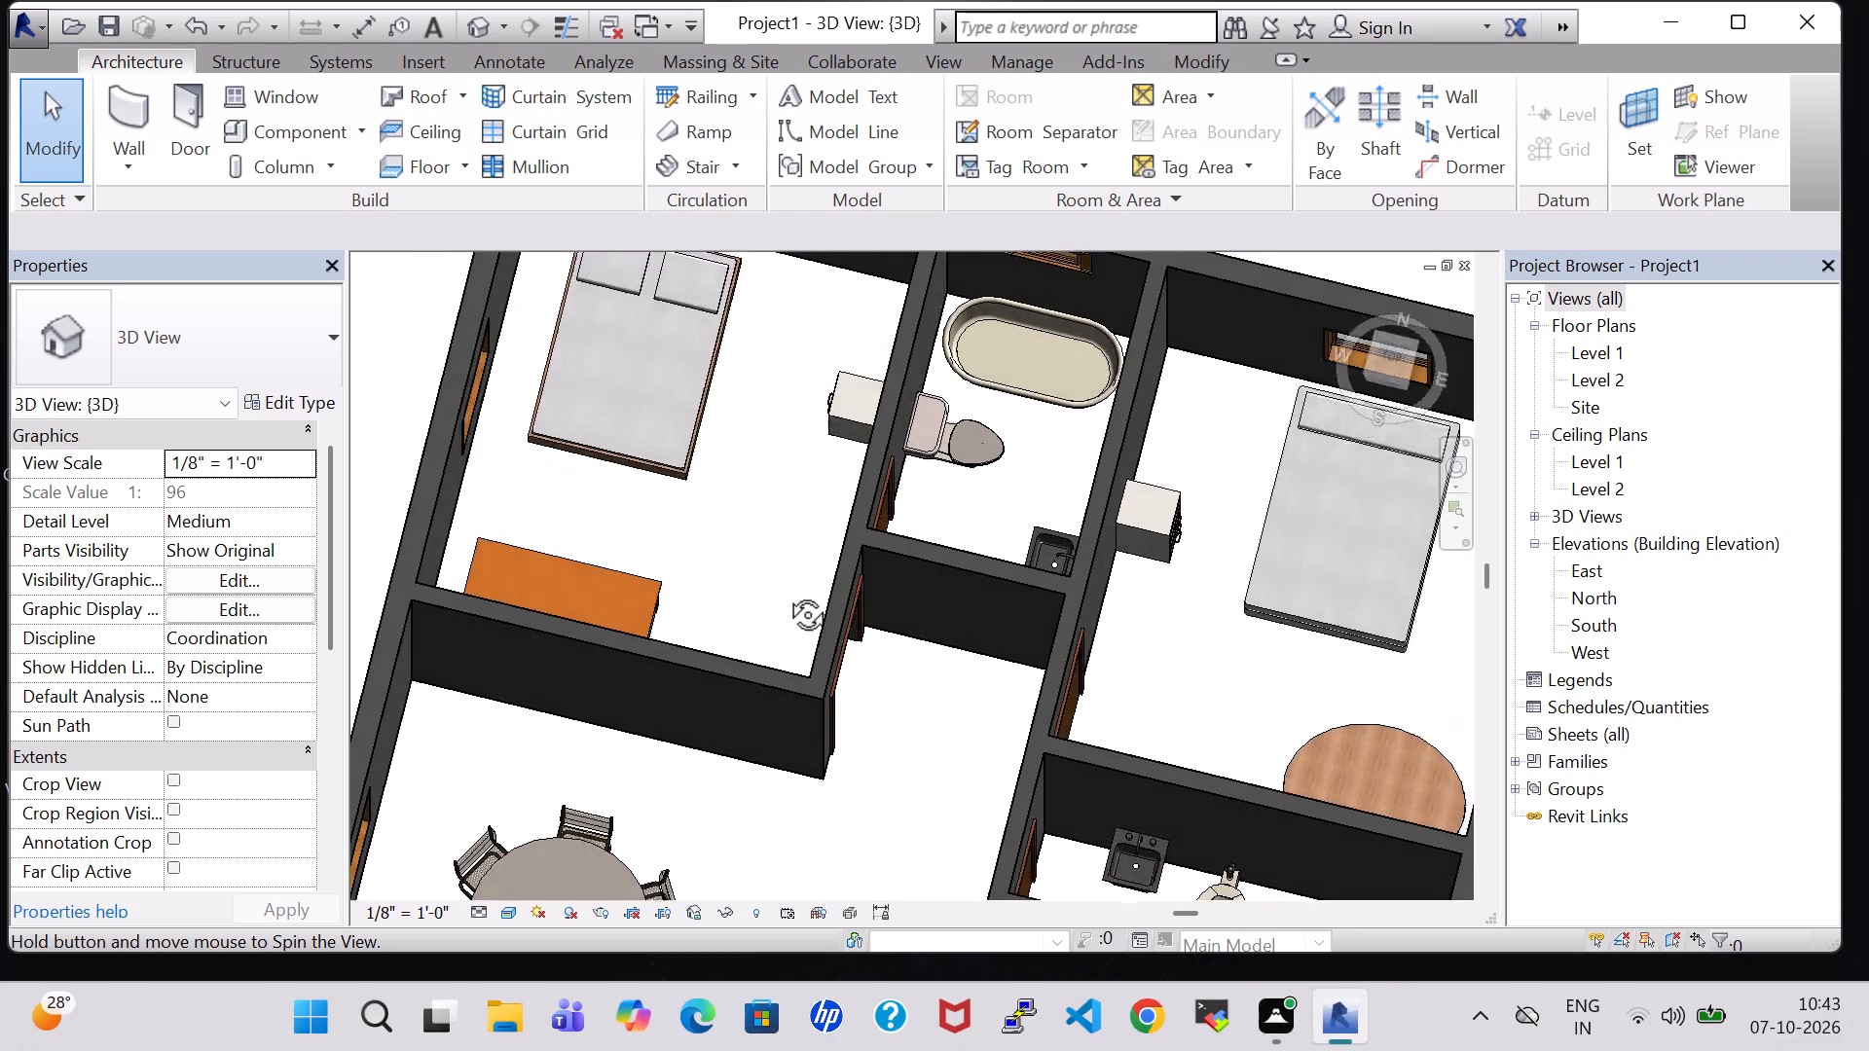
shift+middle_drag(786, 593, 722, 607)
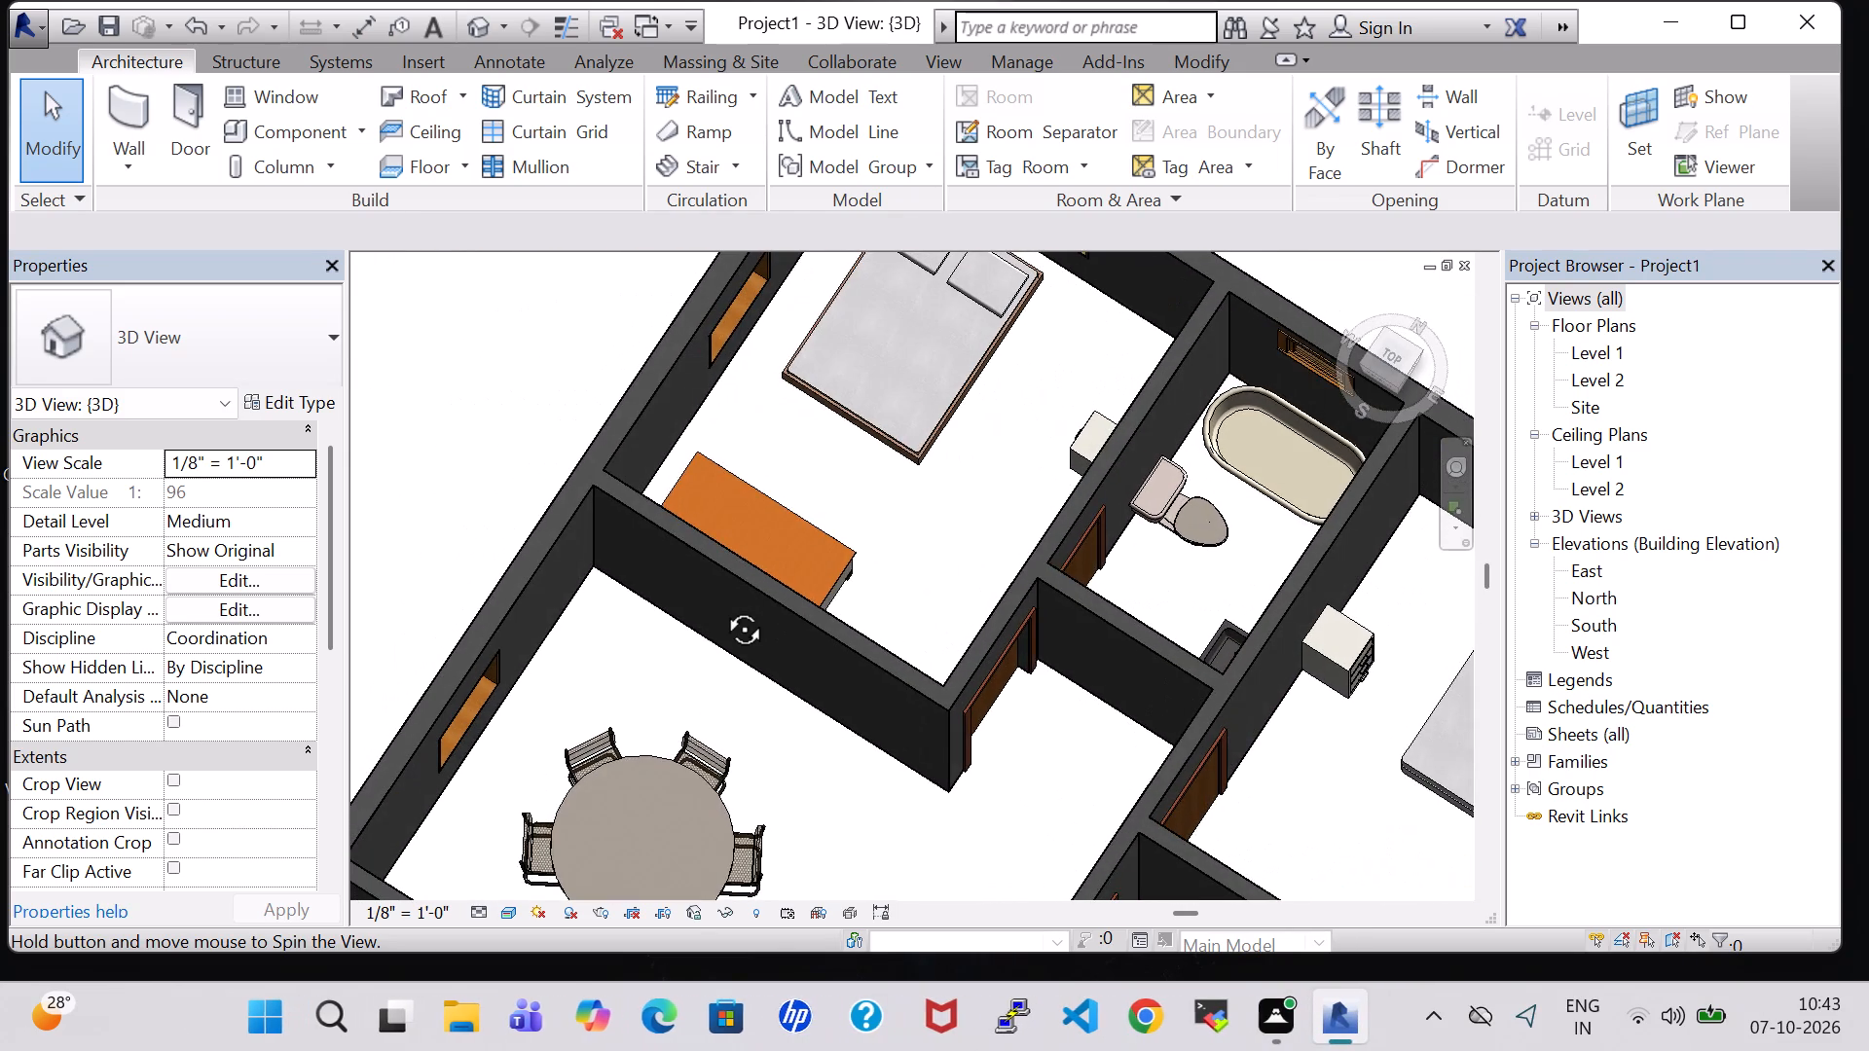
shift+middle_drag(722, 607, 768, 522)
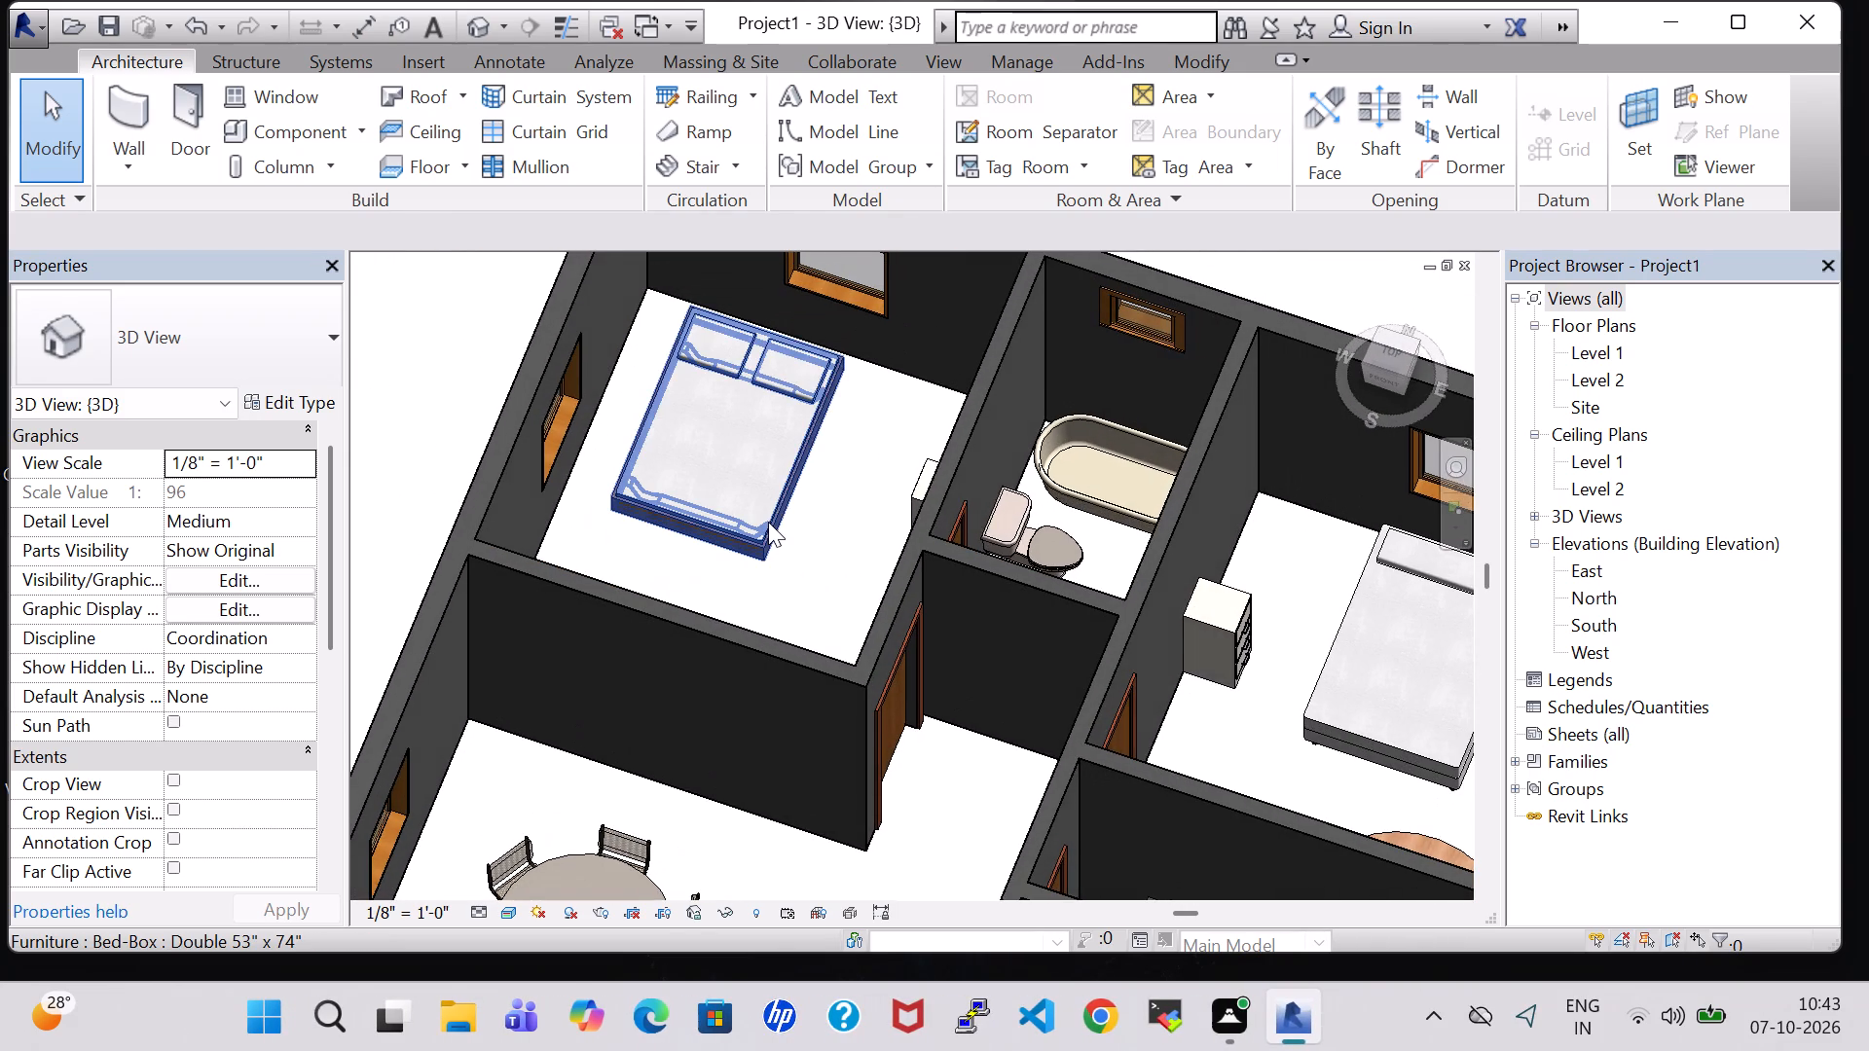
Review the whole house from all sides in 3D, ending at the south front with the kitchen window and entrance doors.
scroll(768, 522, down, 4)
middle_drag(778, 766, 777, 712)
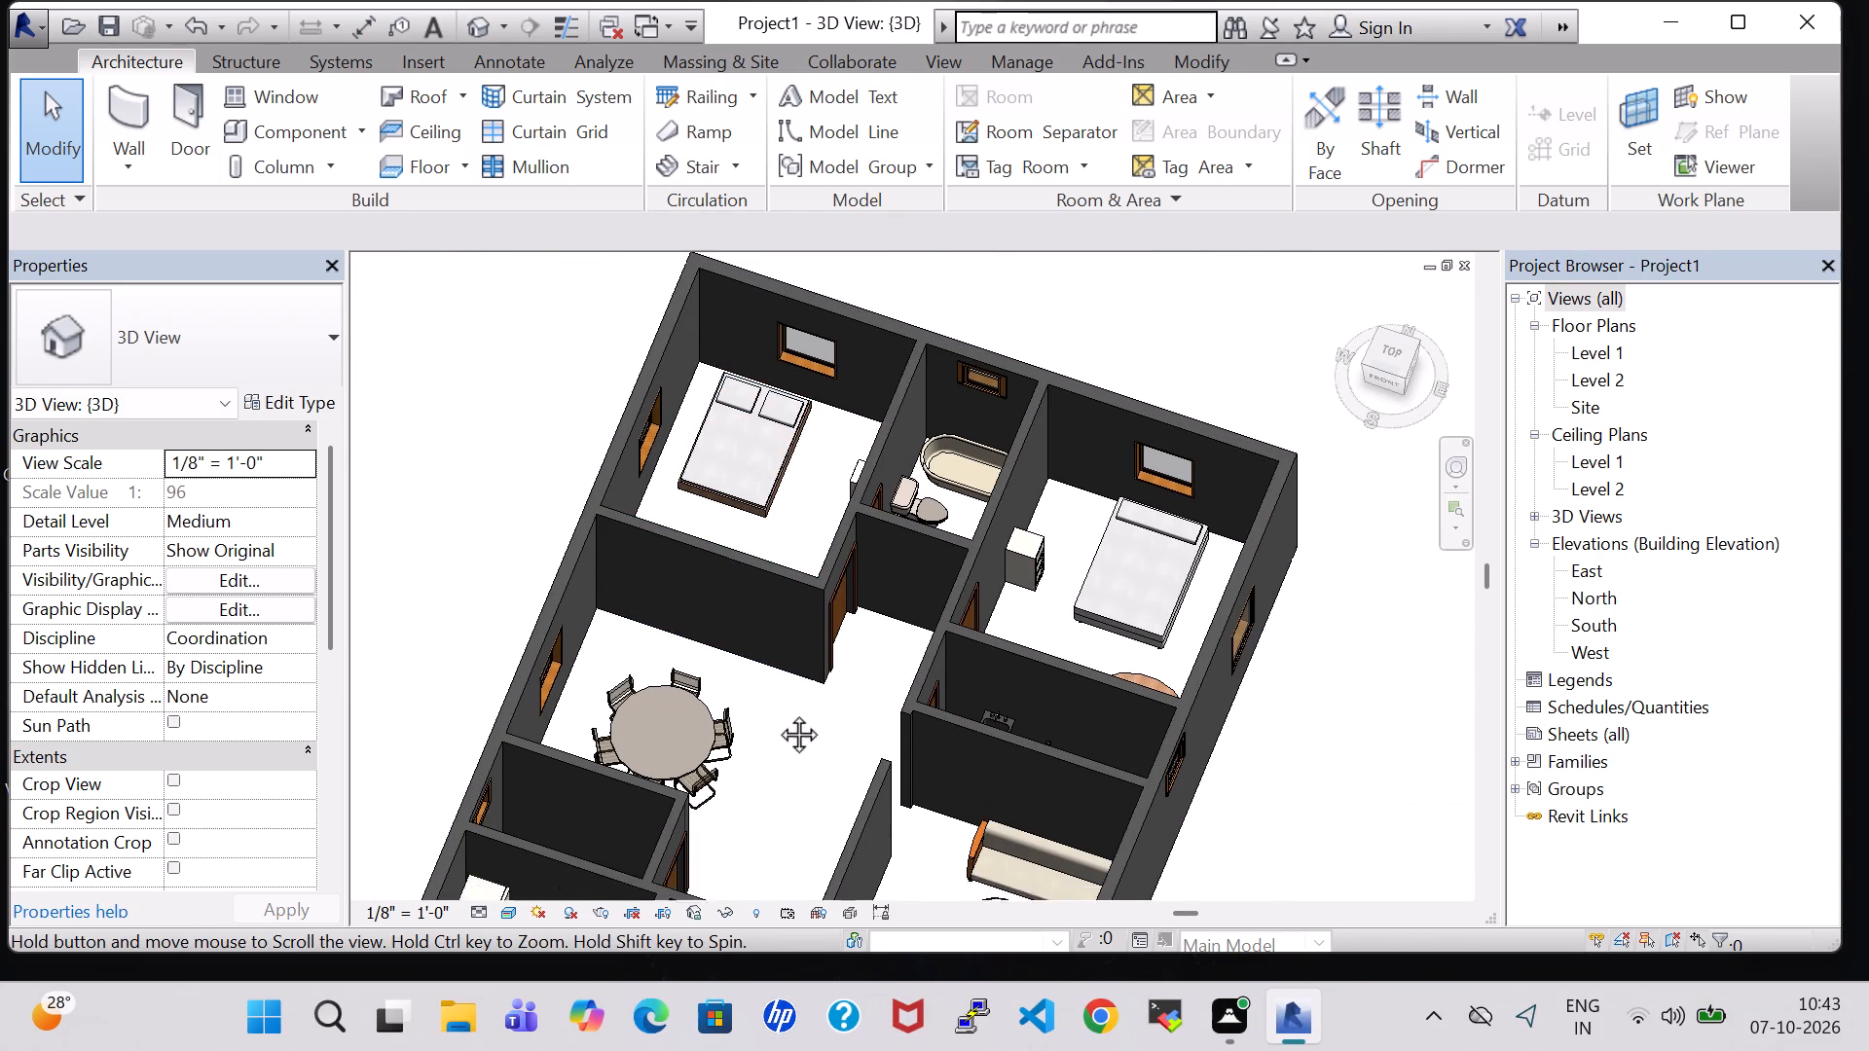
middle_drag(777, 712, 847, 416)
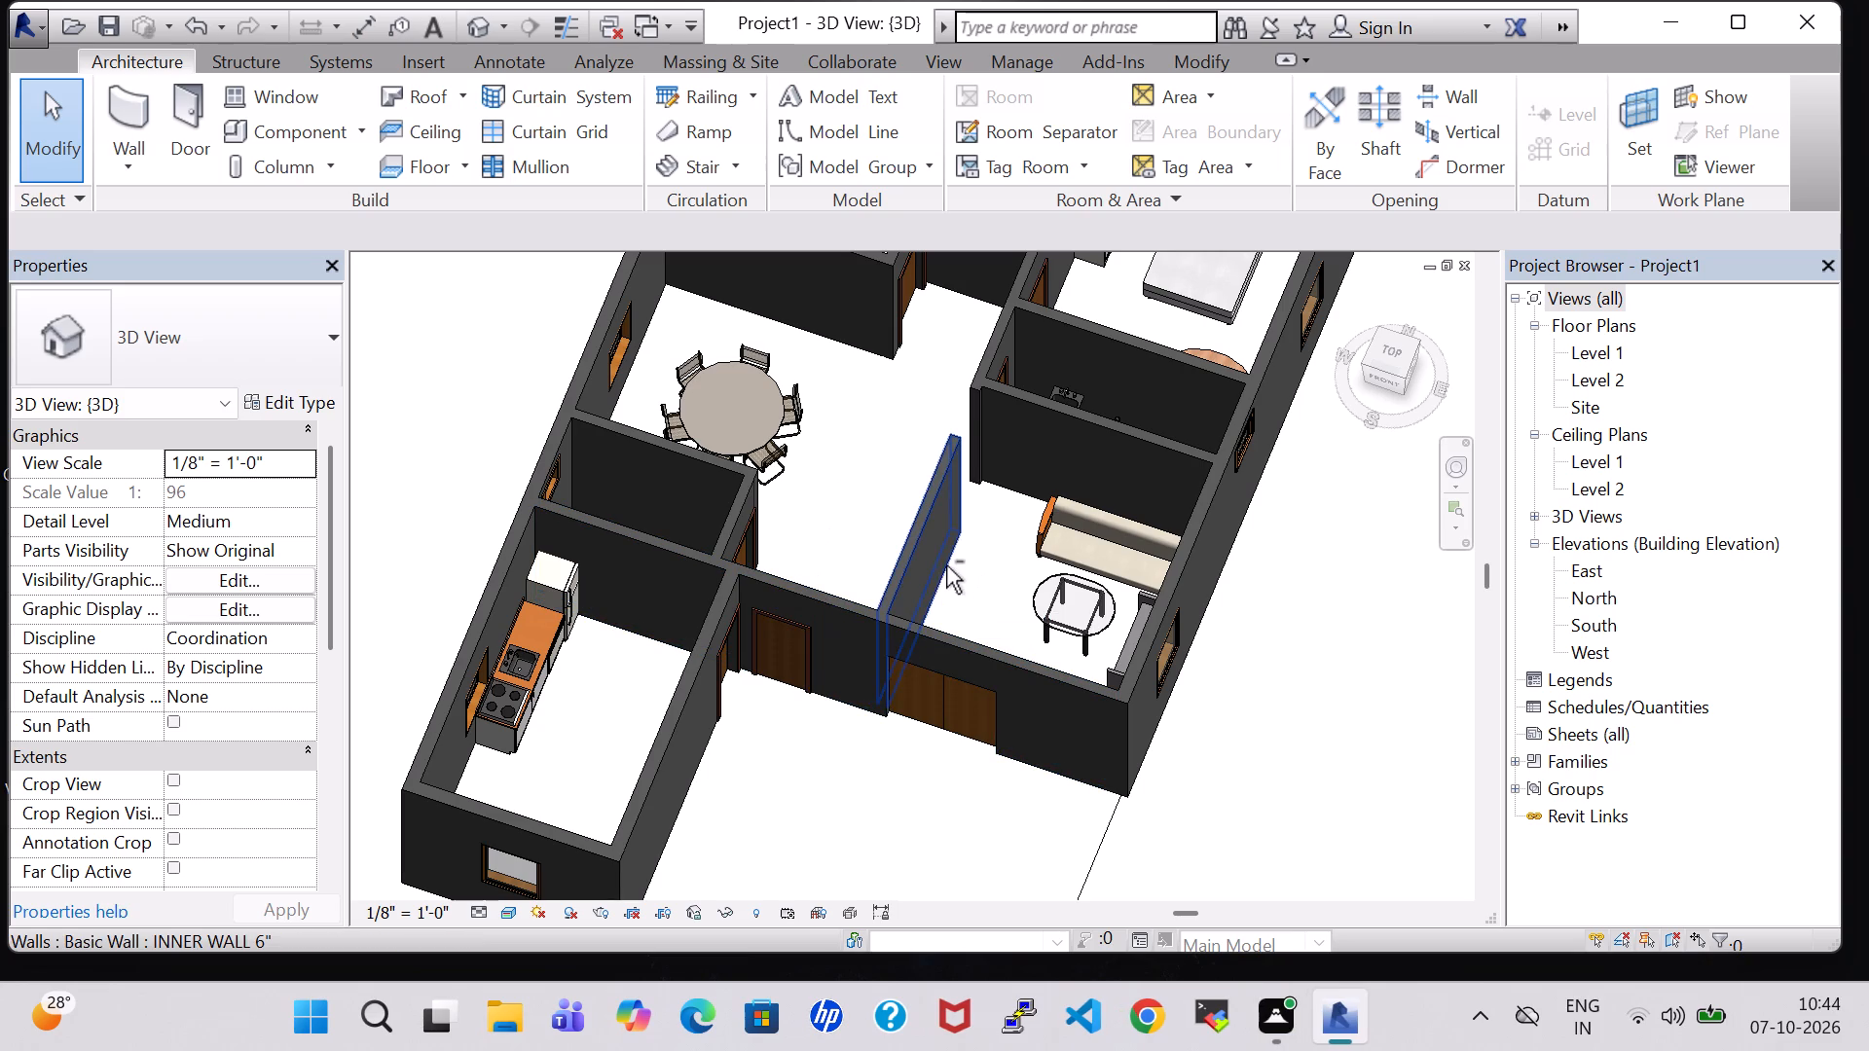
shift+middle_drag(987, 564, 720, 635)
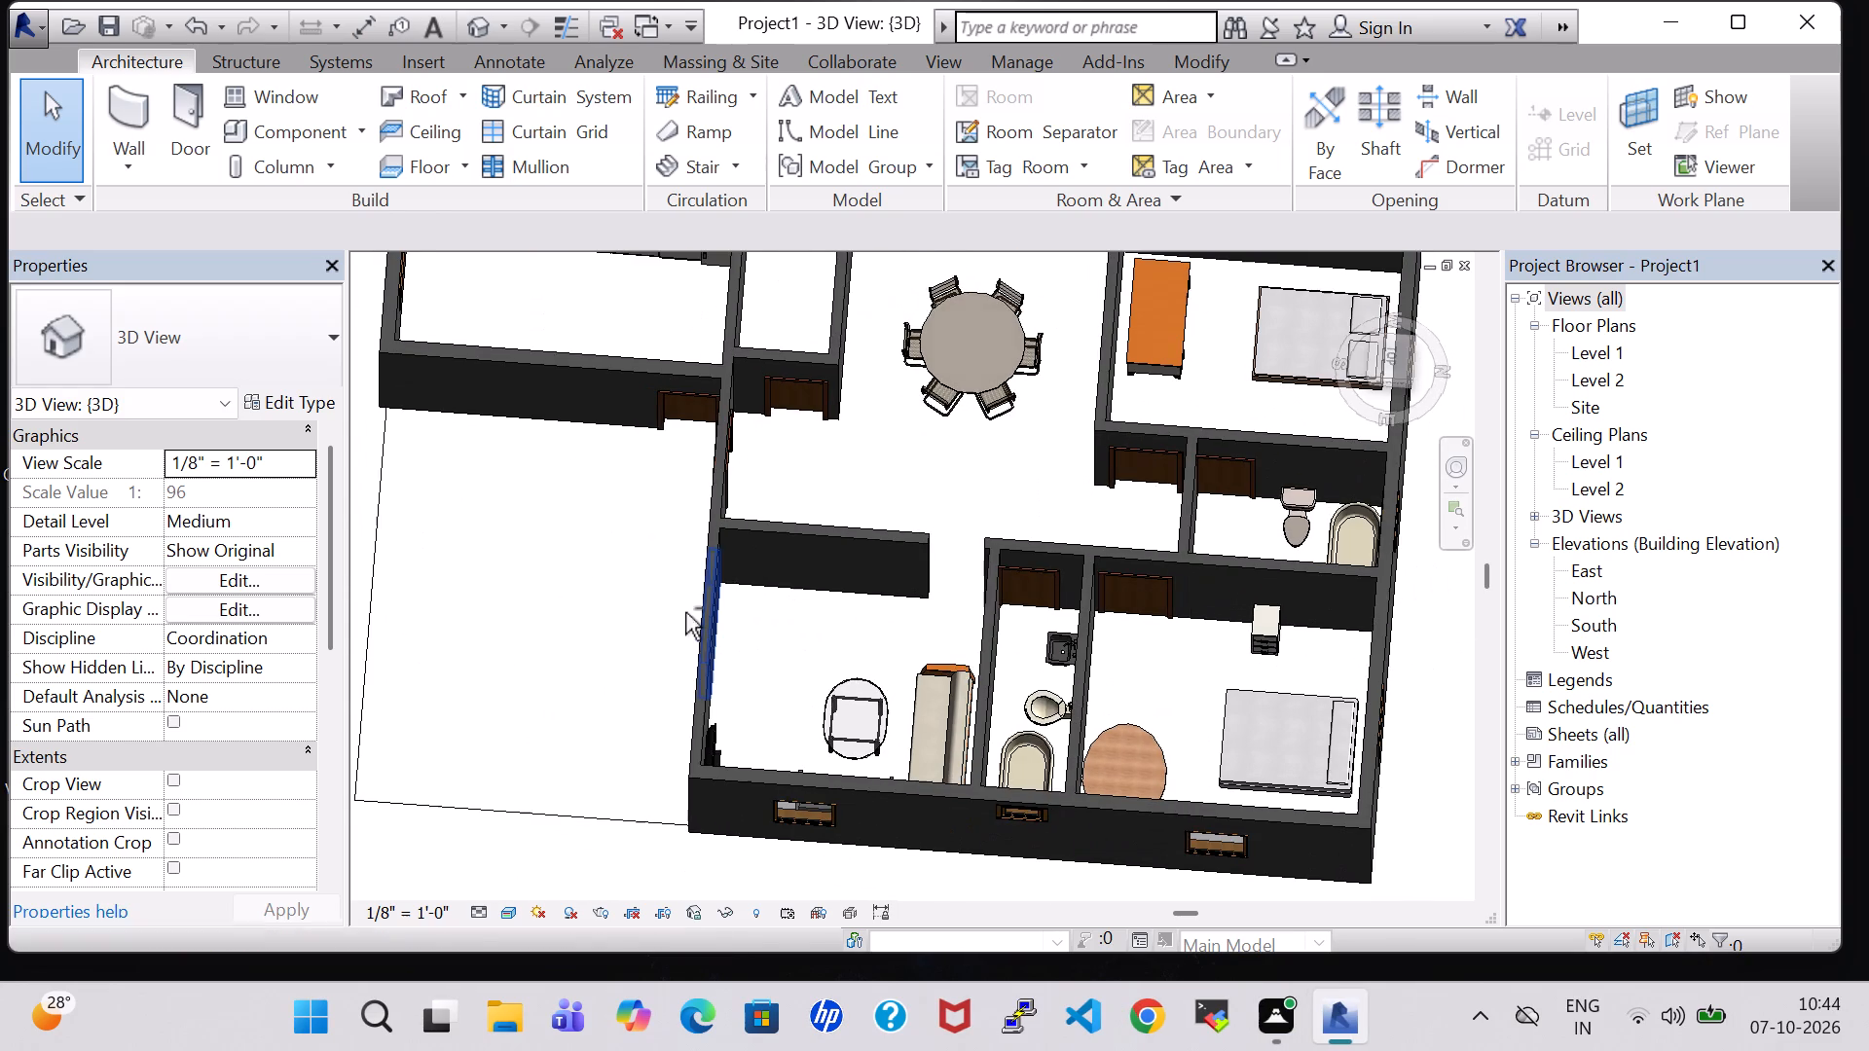
shift+middle_drag(821, 625, 661, 473)
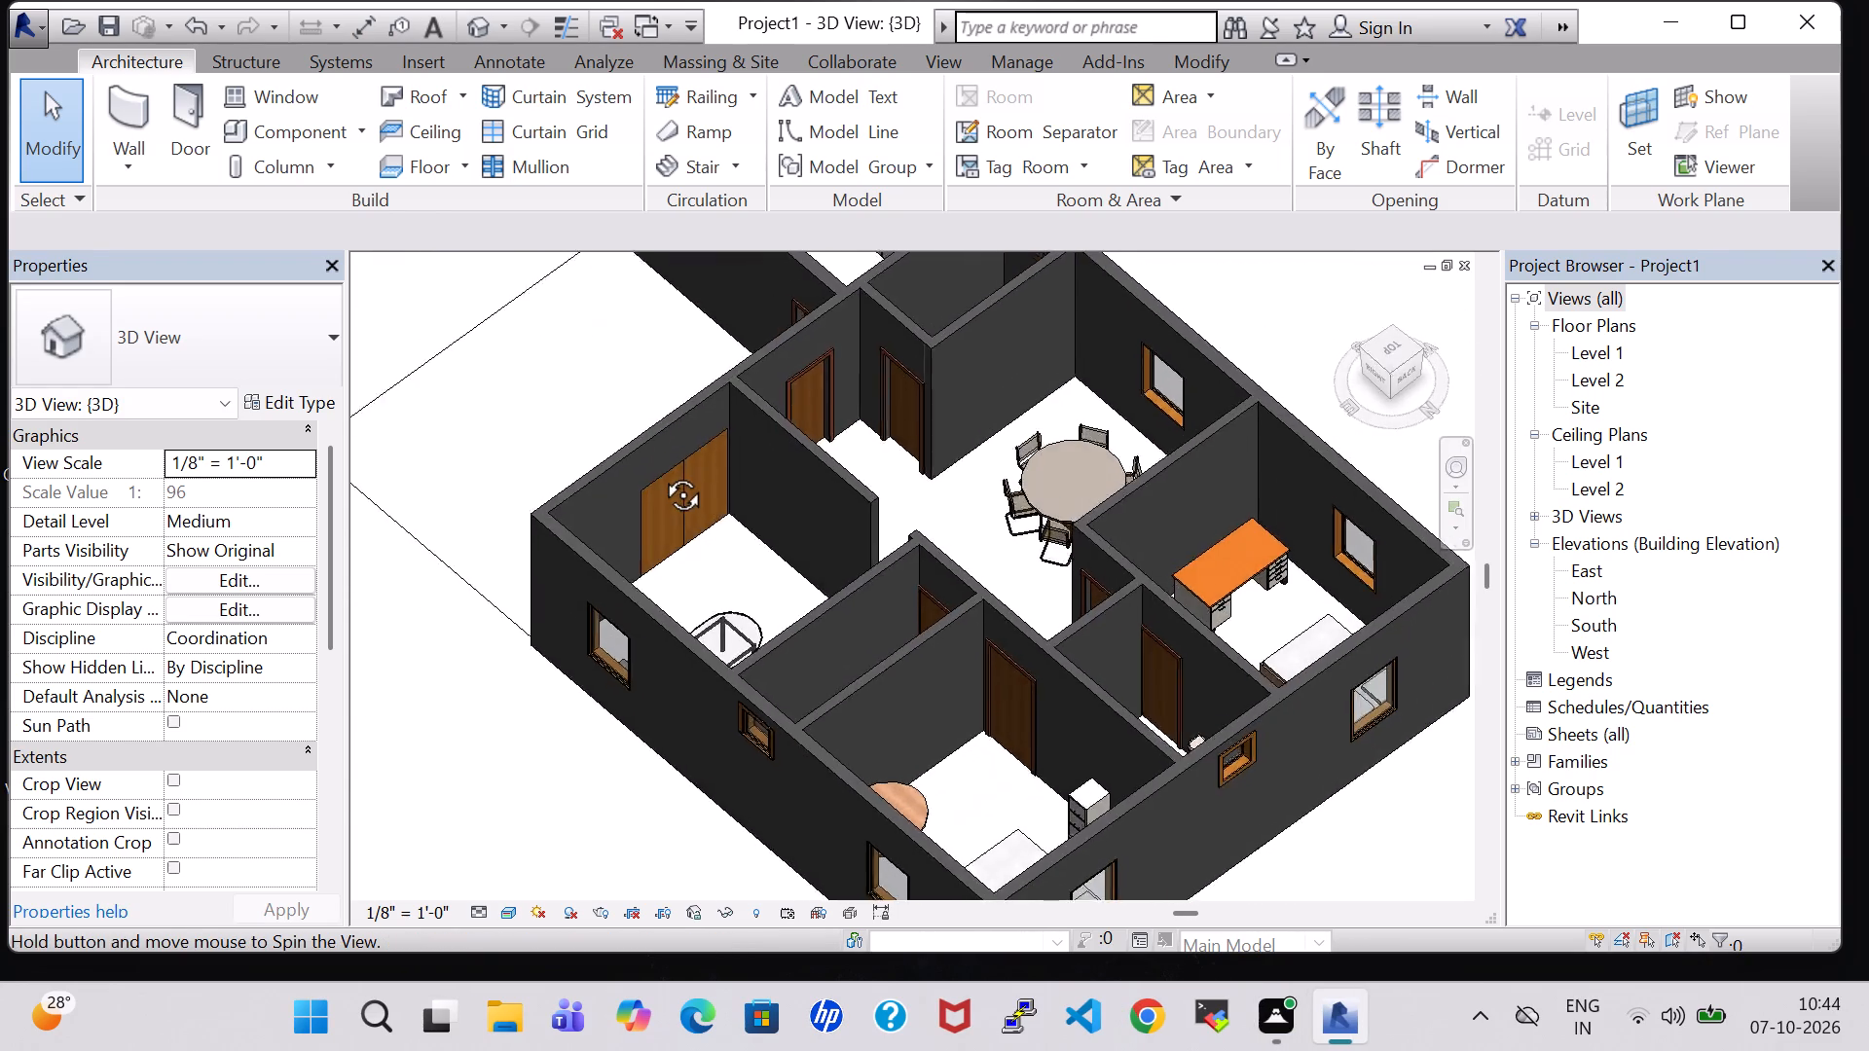
shift+middle_drag(661, 473, 524, 377)
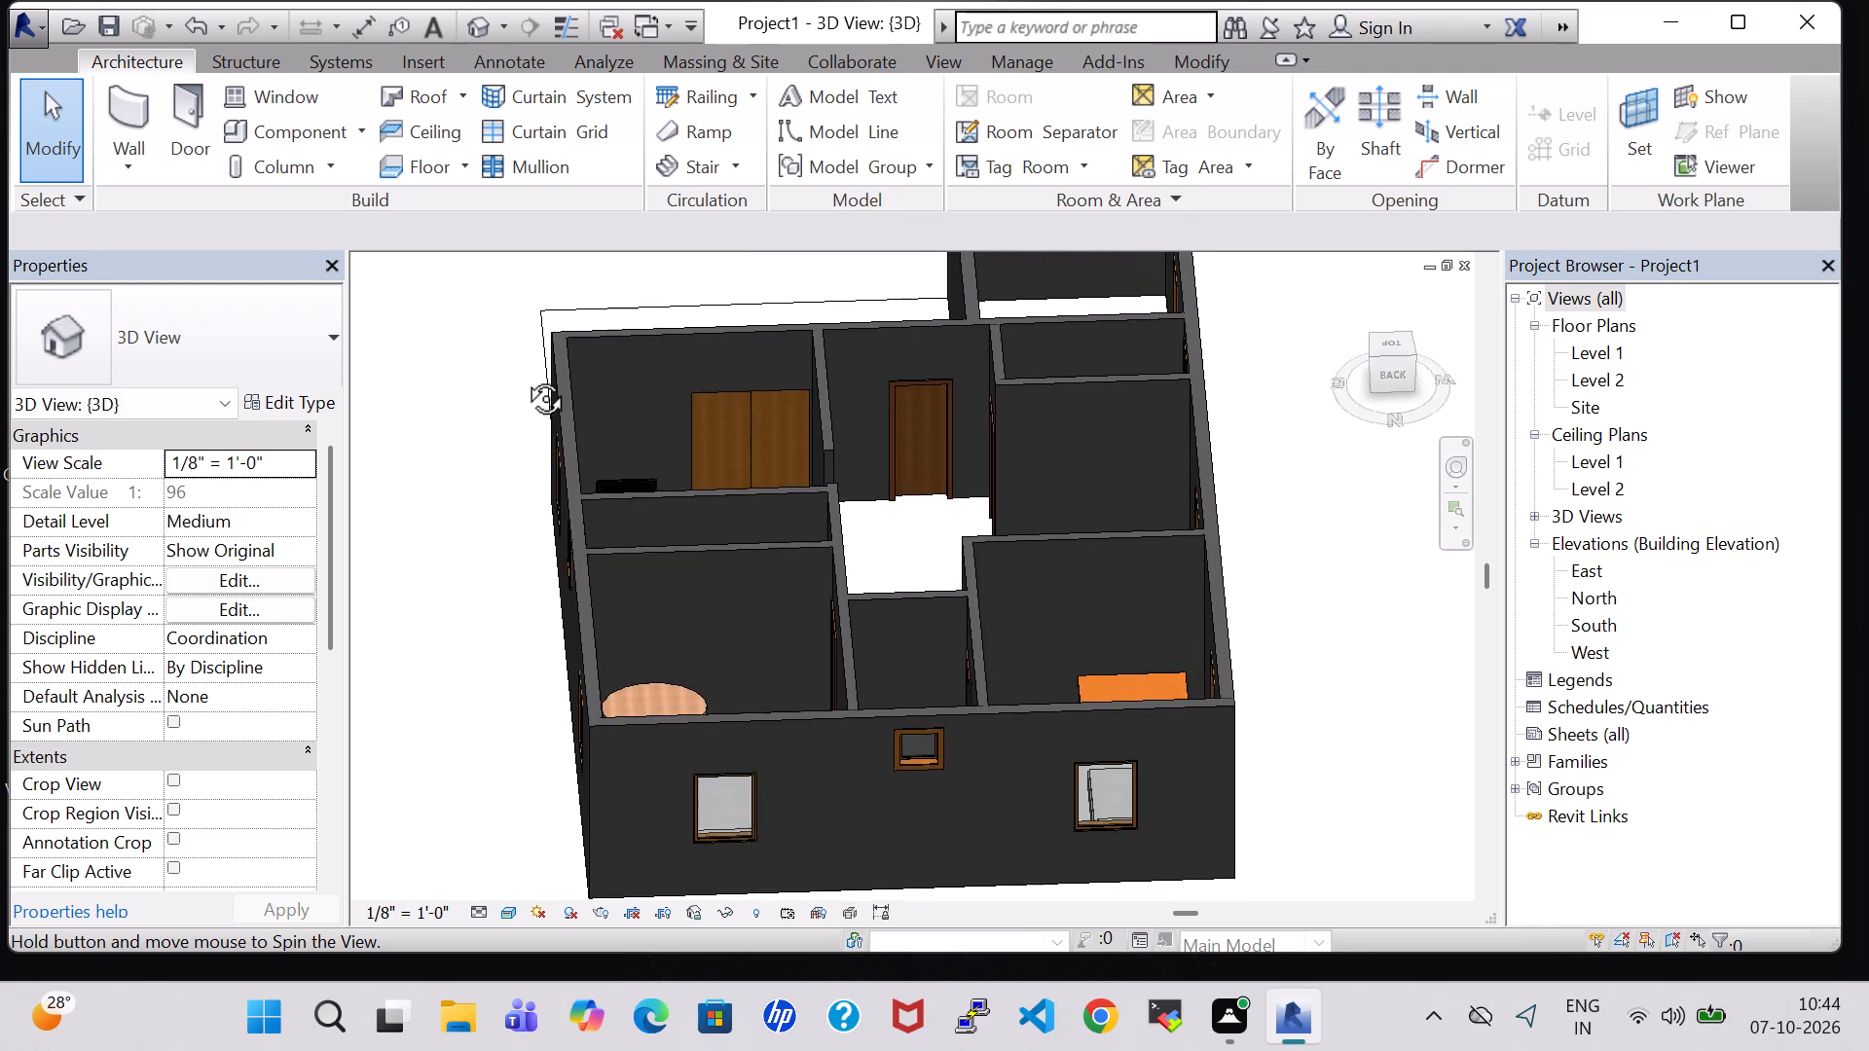
shift+middle_drag(524, 377, 522, 415)
scroll(502, 401, up, 1)
shift+middle_drag(502, 401, 1118, 393)
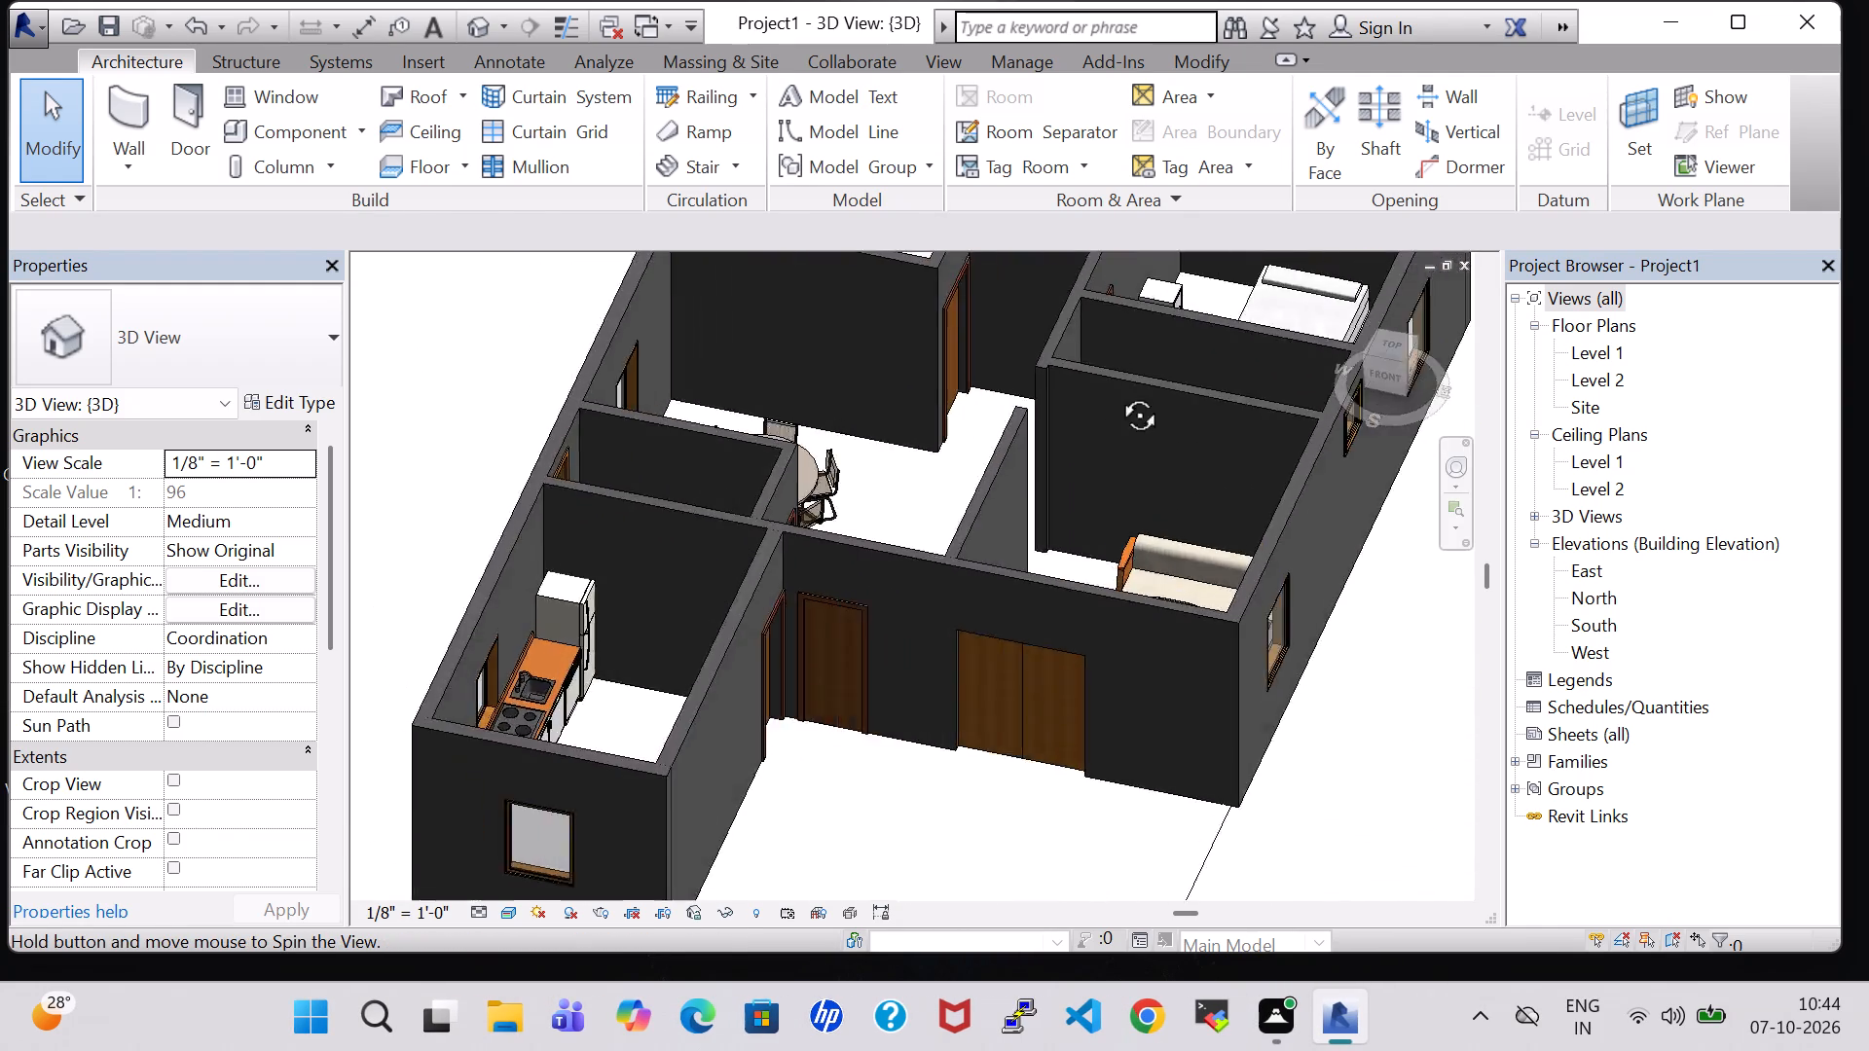
shift+middle_drag(1118, 393, 1094, 198)
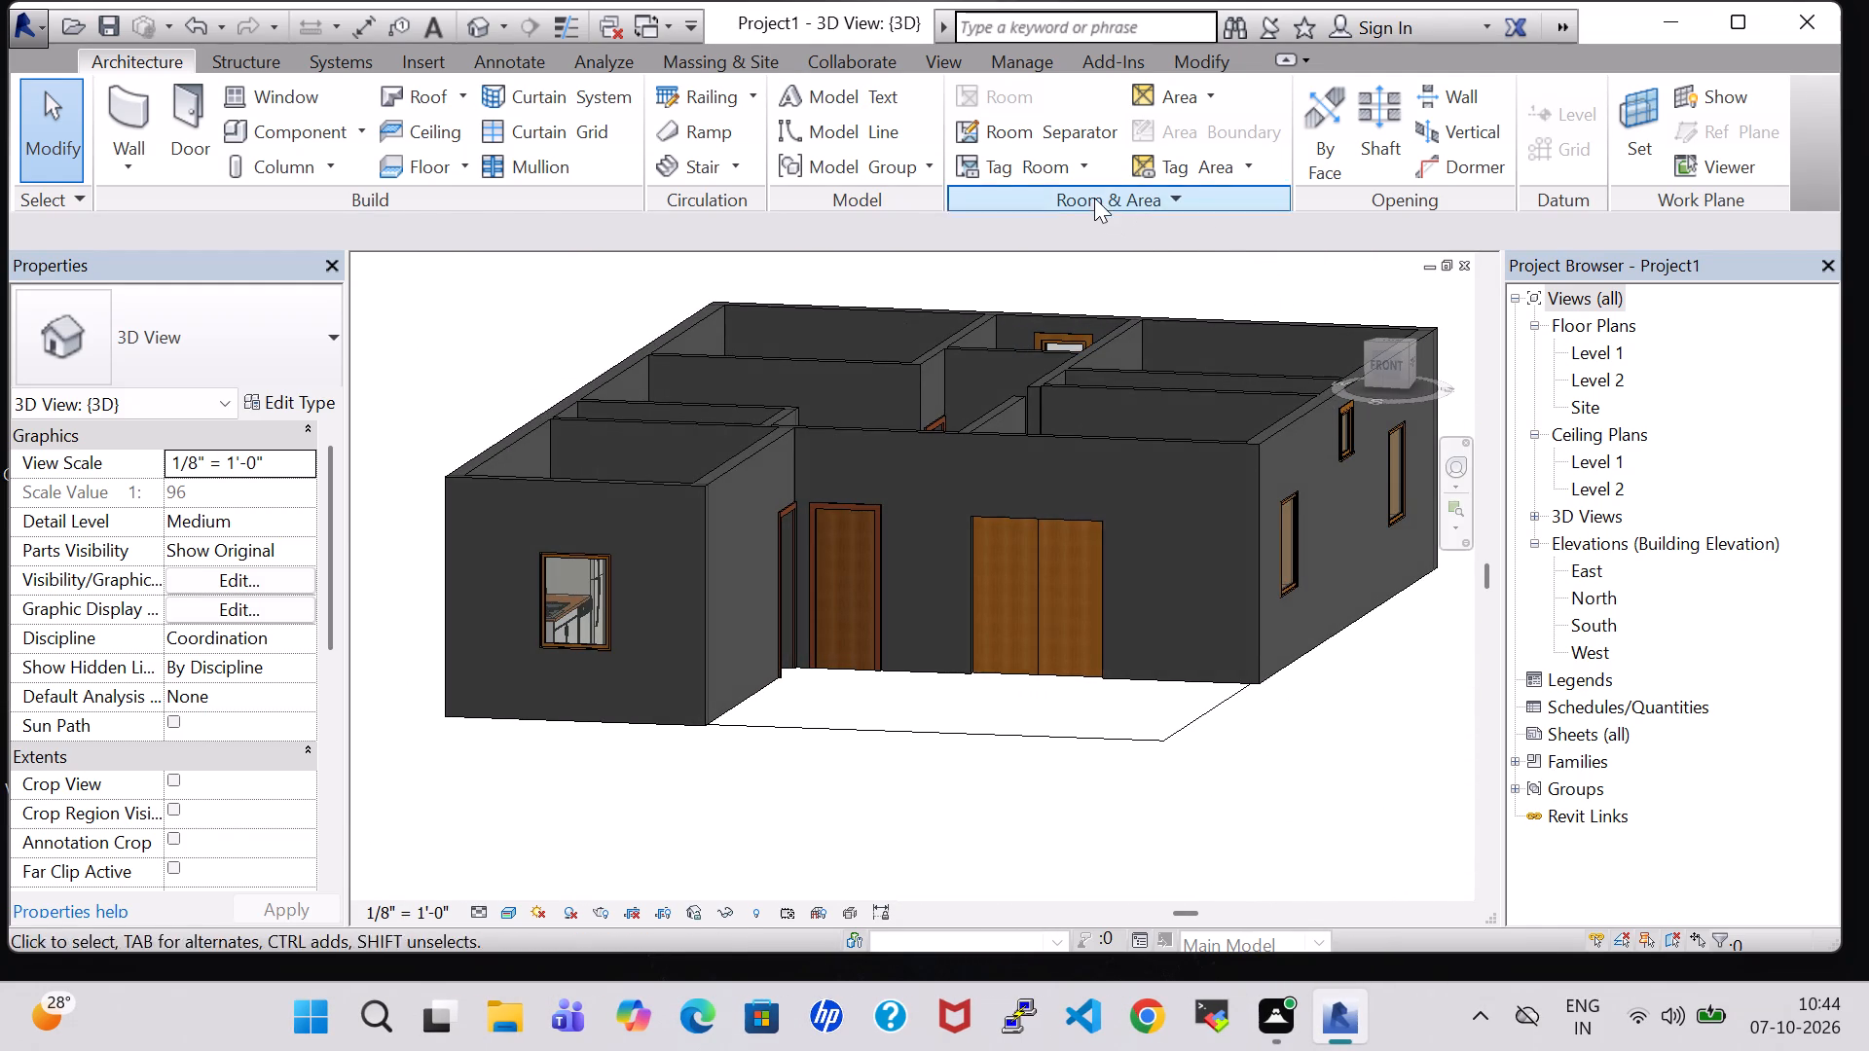
click(1008, 804)
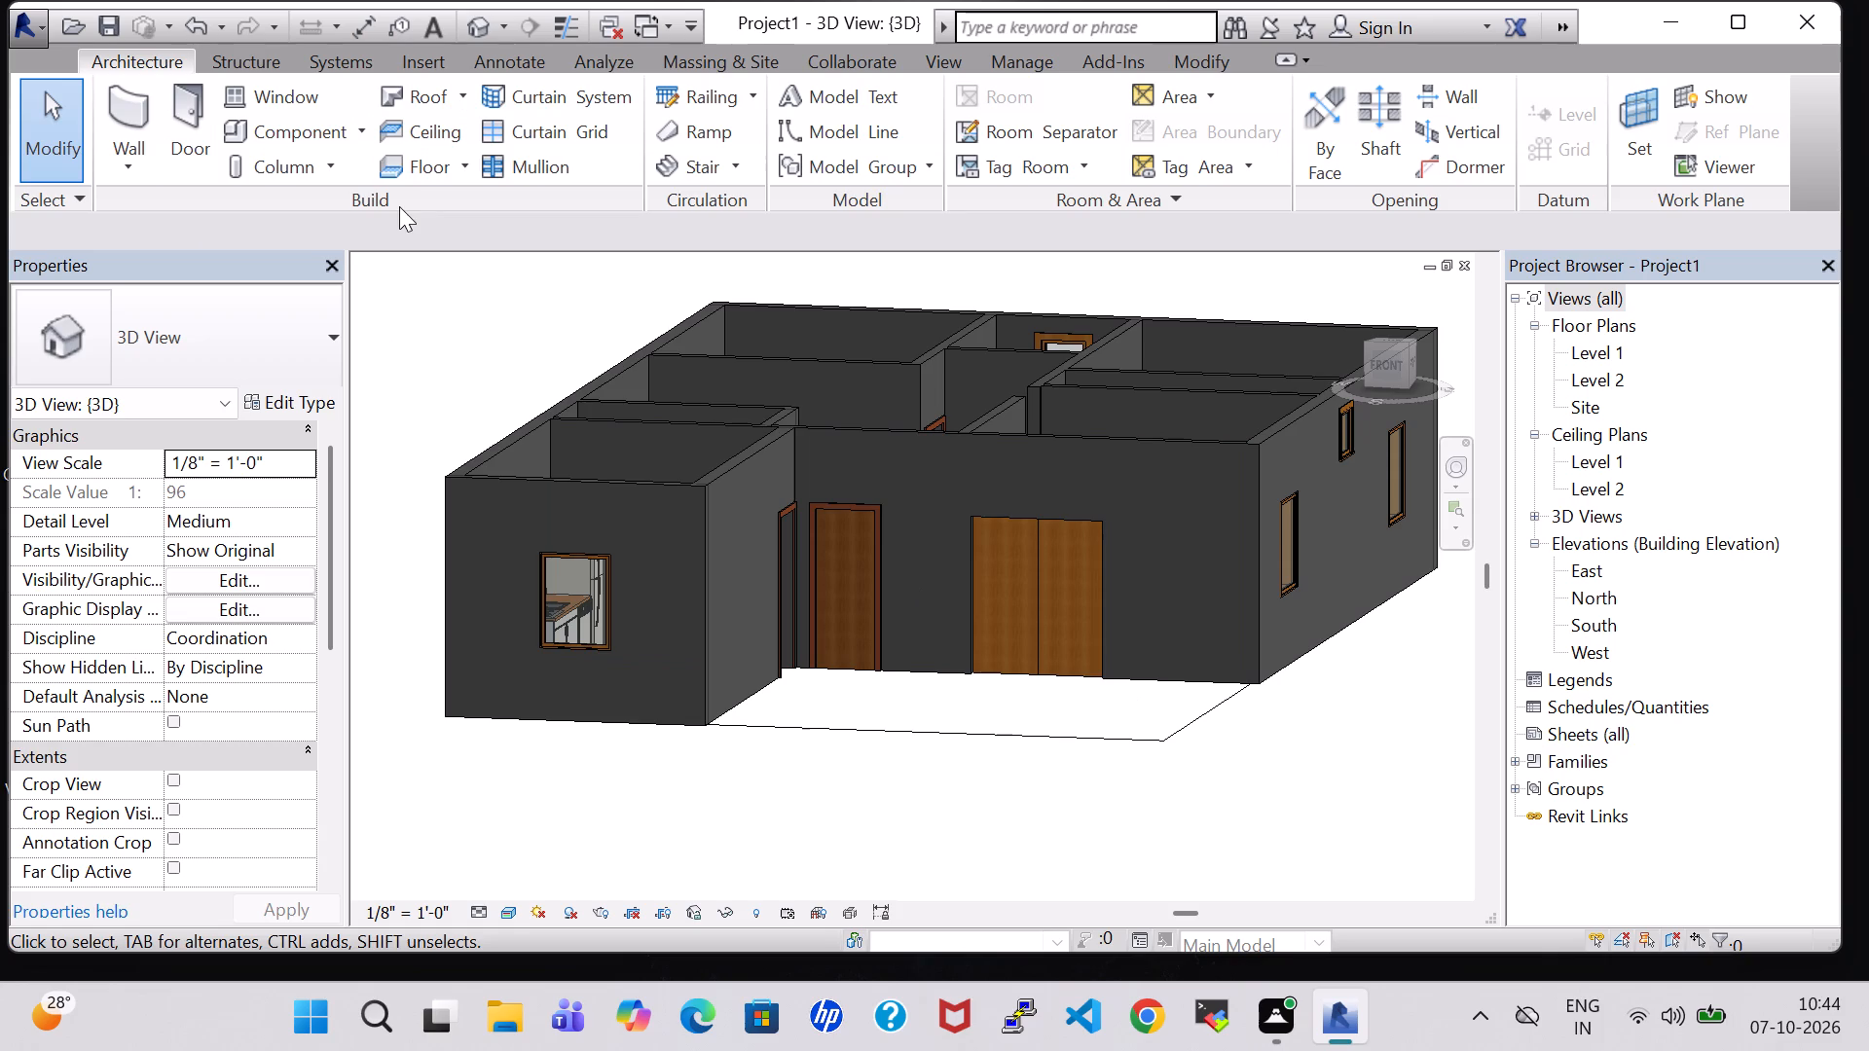
Create a Generic - 12" floor on Level 1 with a rectangular boundary along the main block's outer walls, about 32'-5" north to south, excluding the kitchen.
click(417, 172)
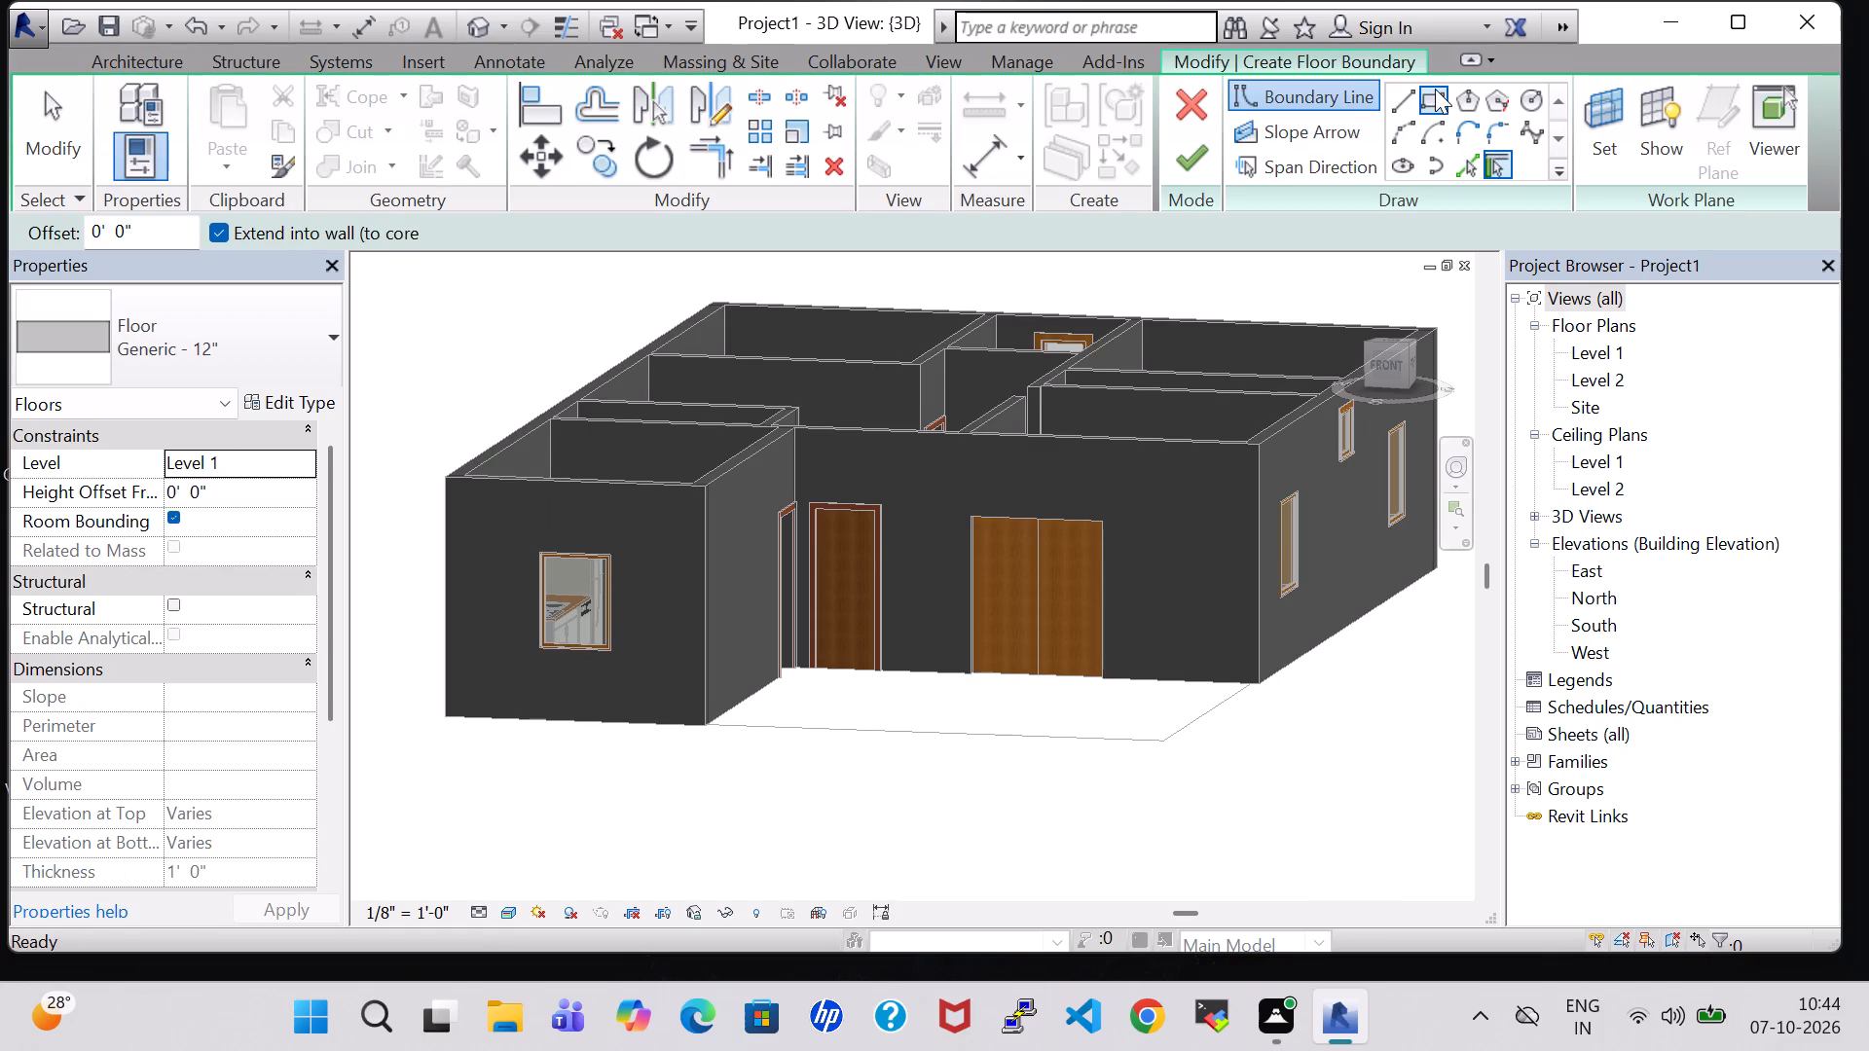
double_click(1618, 347)
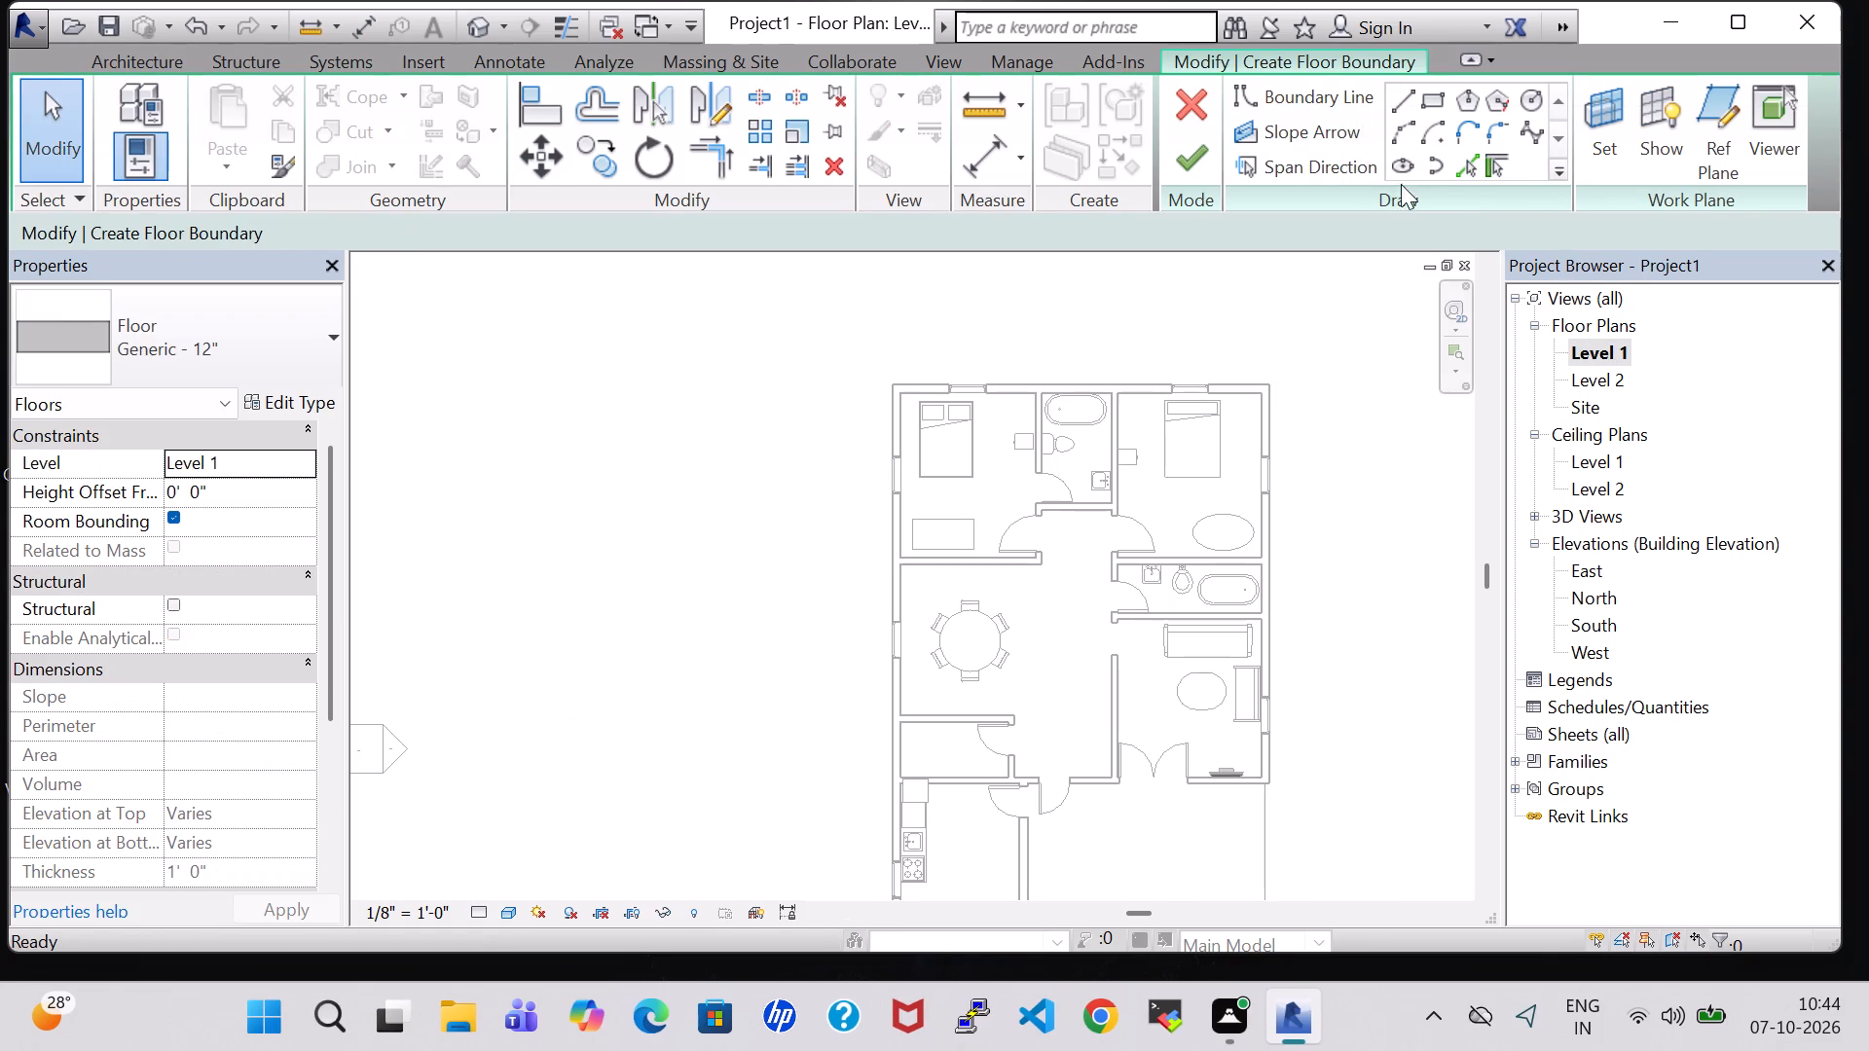
click(1426, 101)
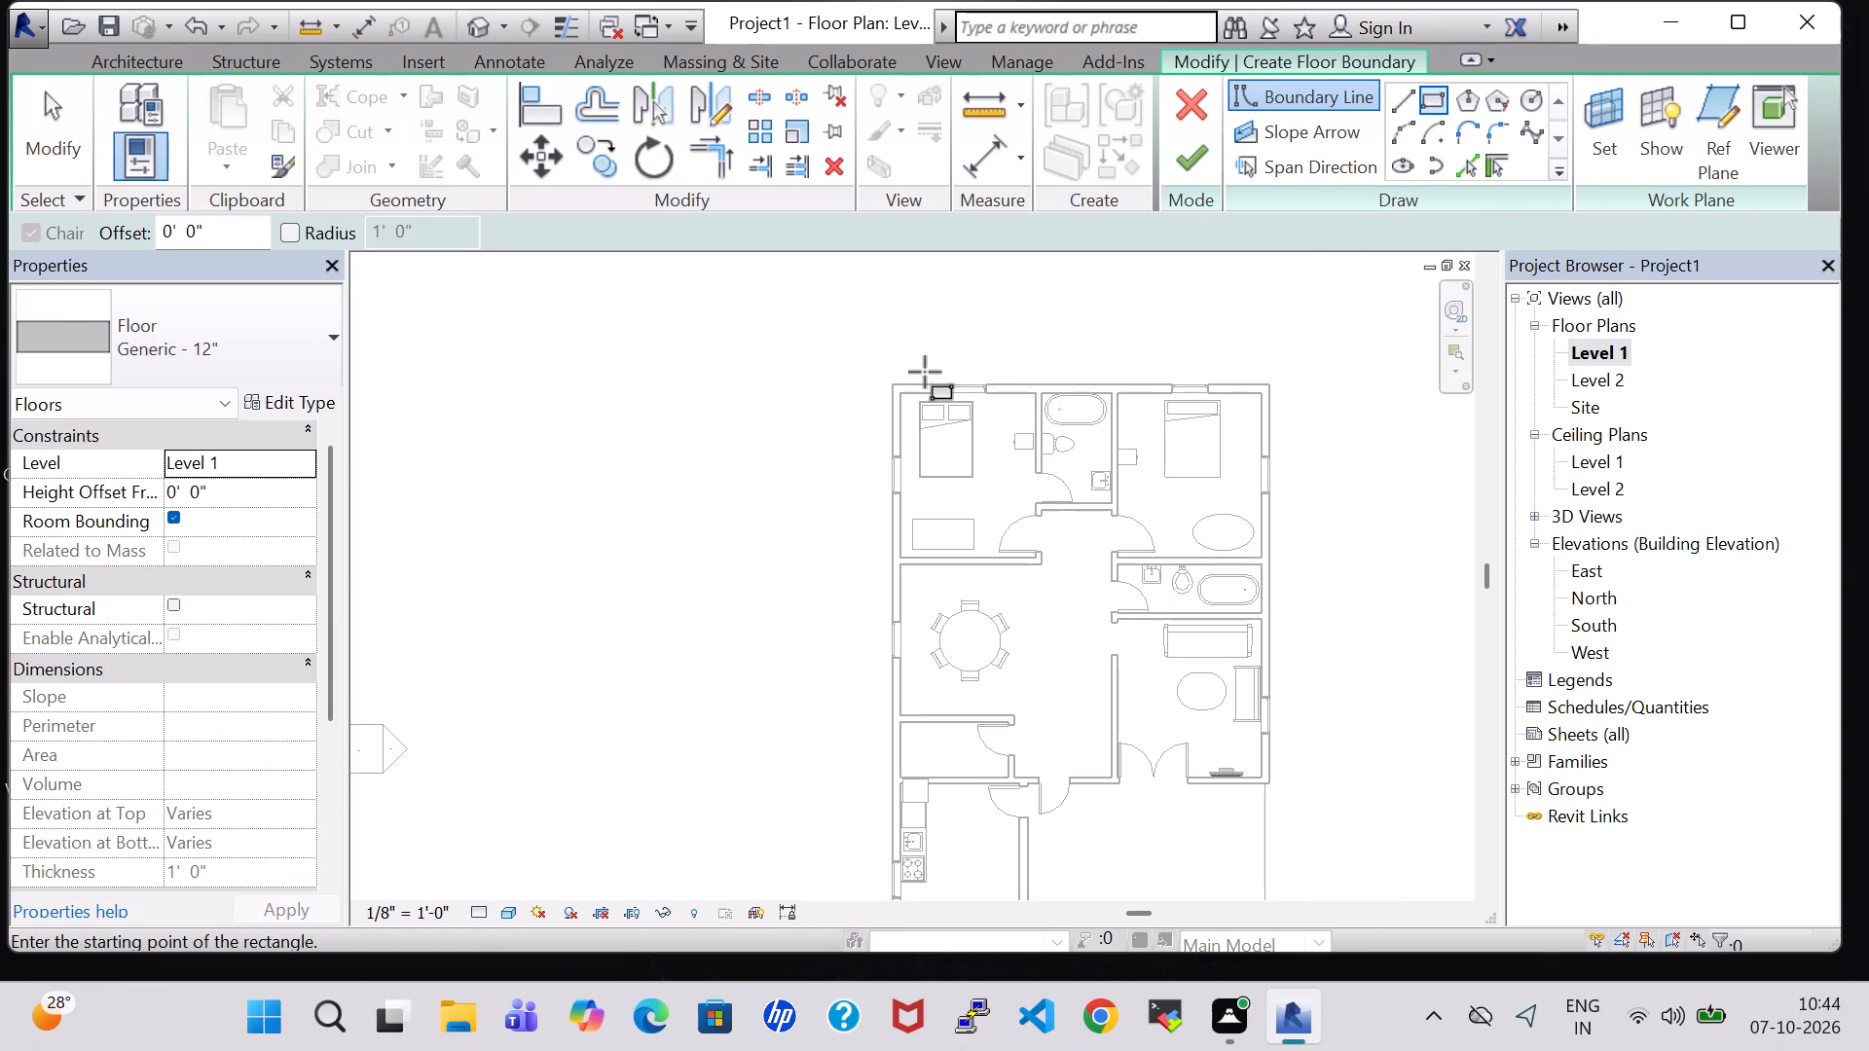
click(890, 385)
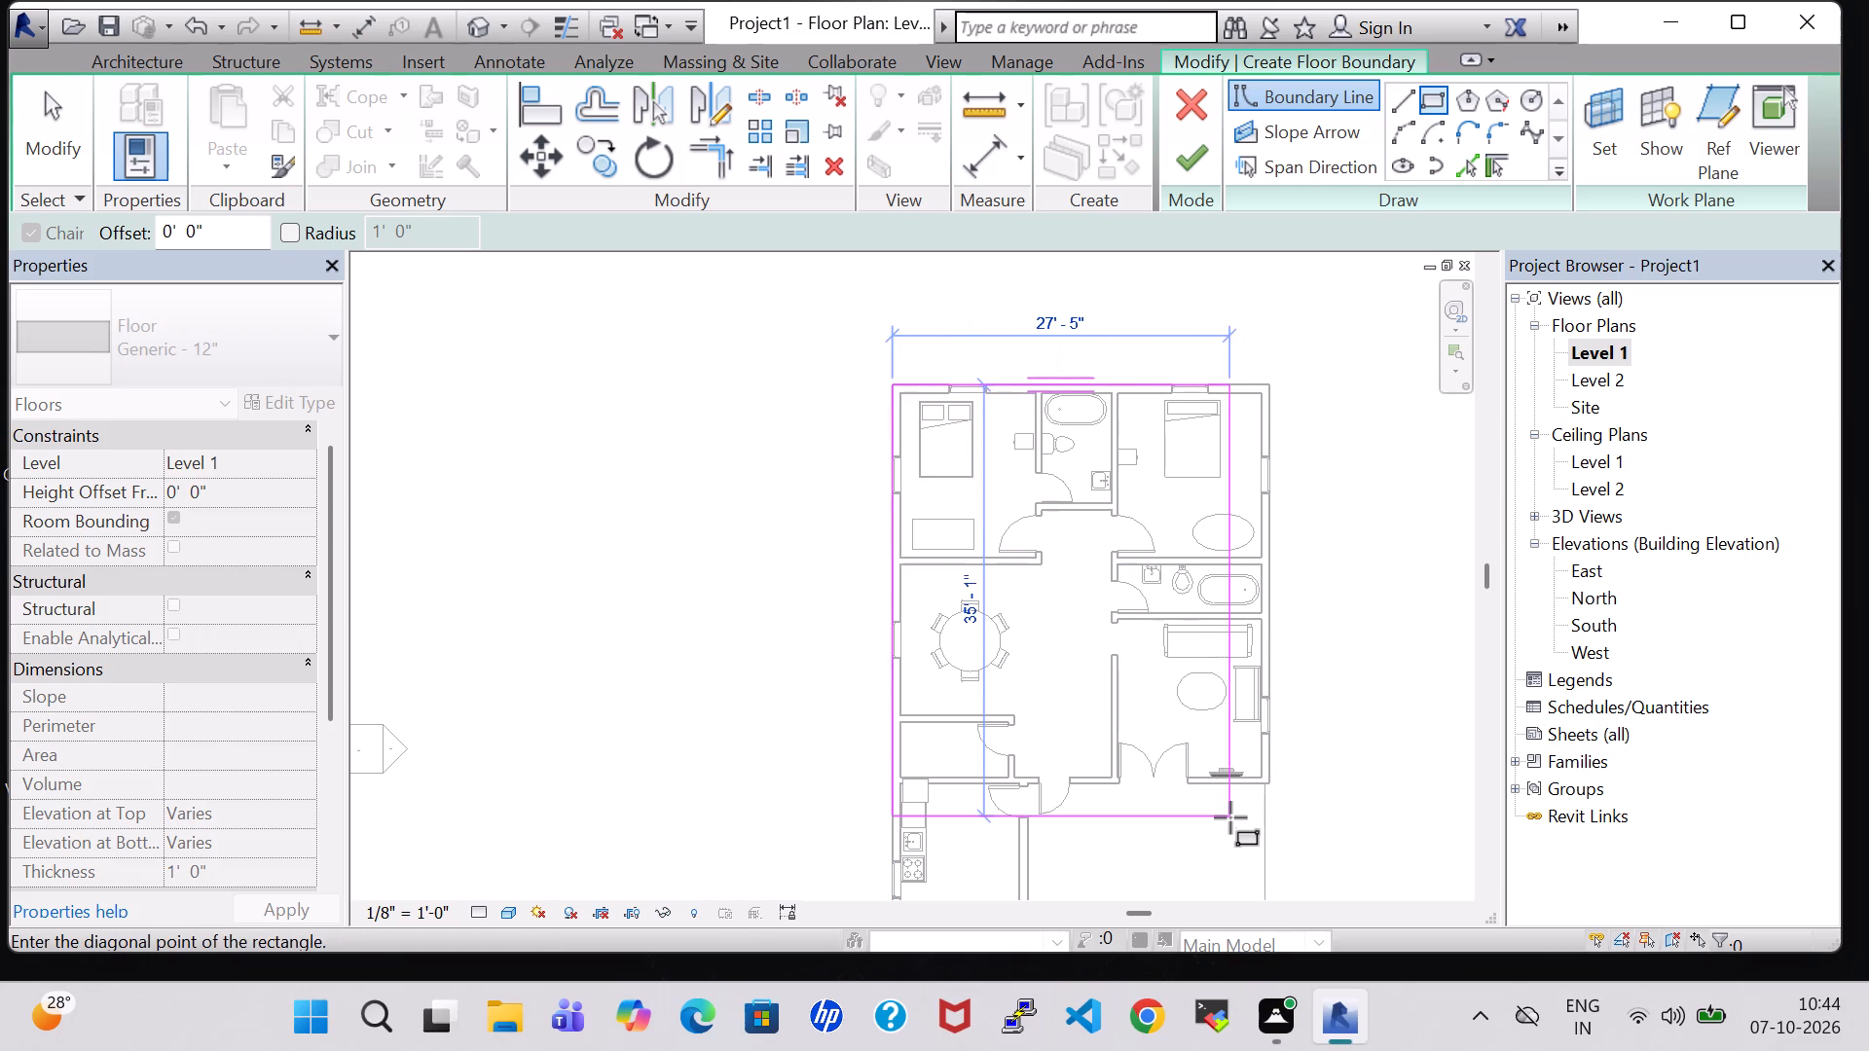
middle_drag(1230, 817, 1098, 625)
scroll(1230, 817, up, 1)
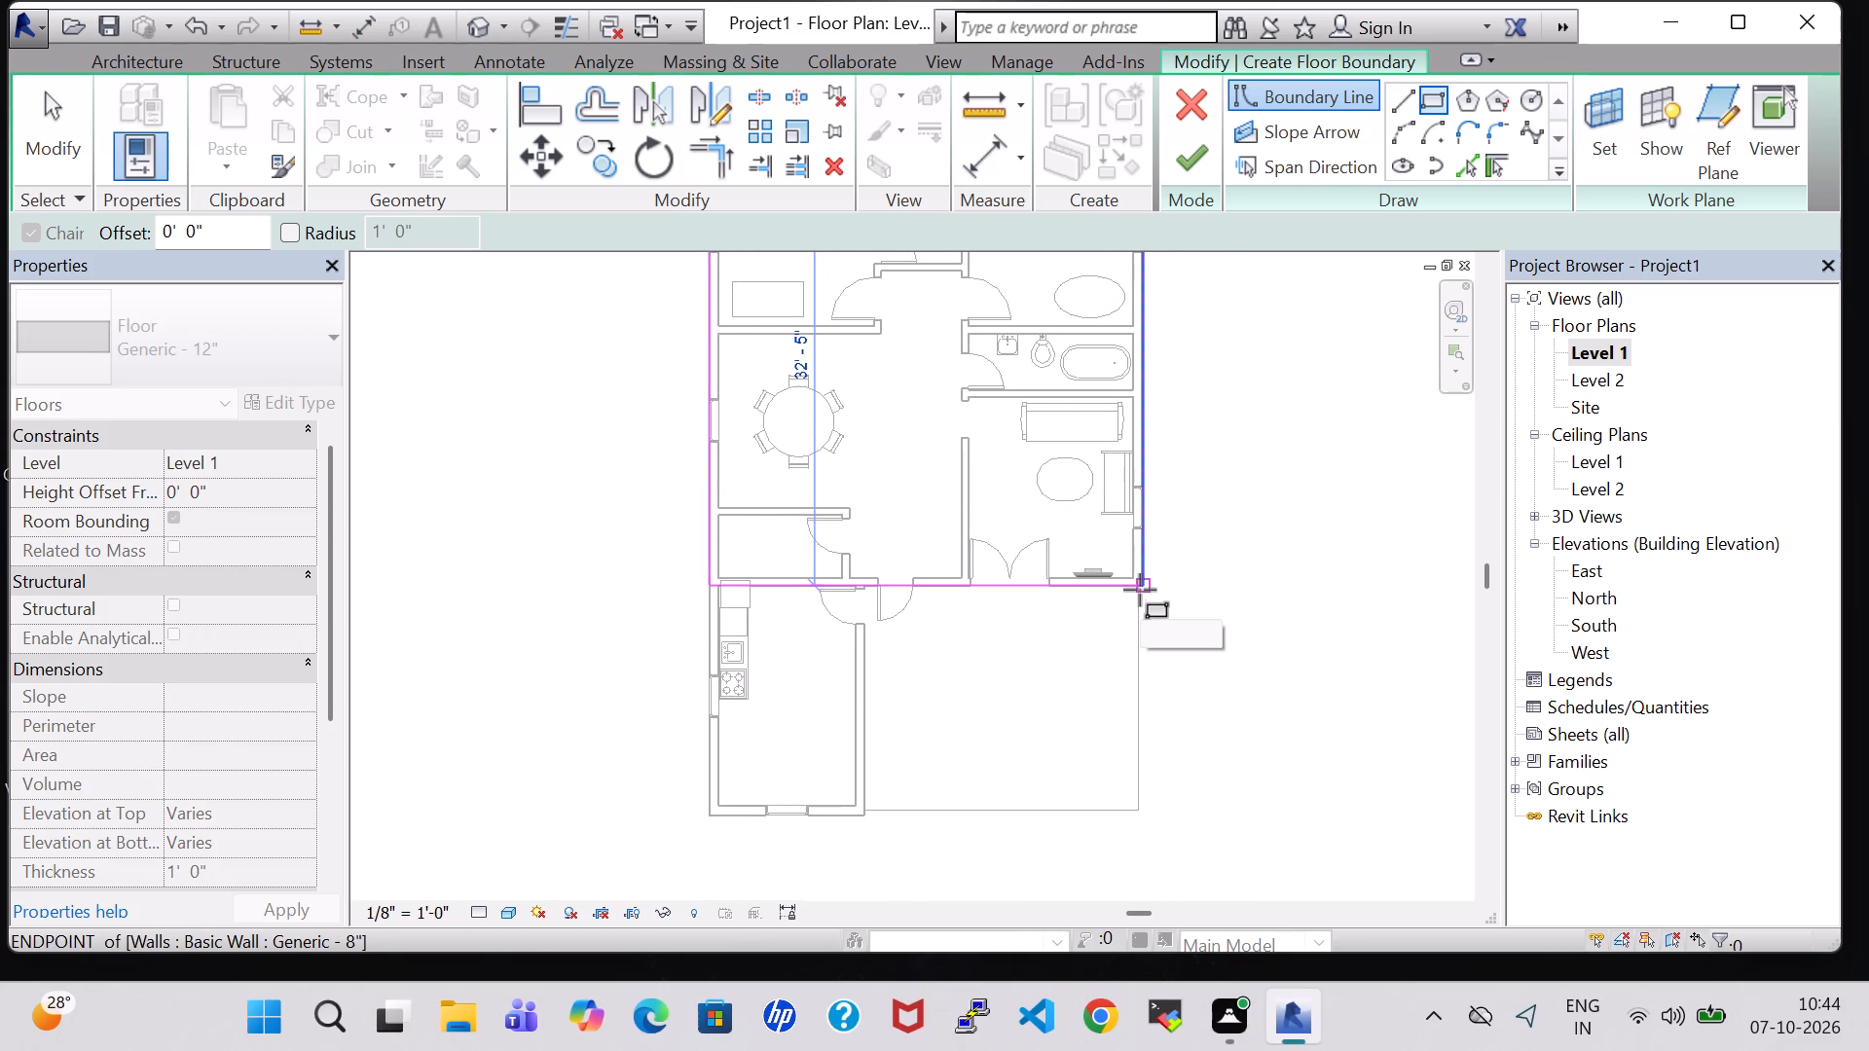
click(1140, 590)
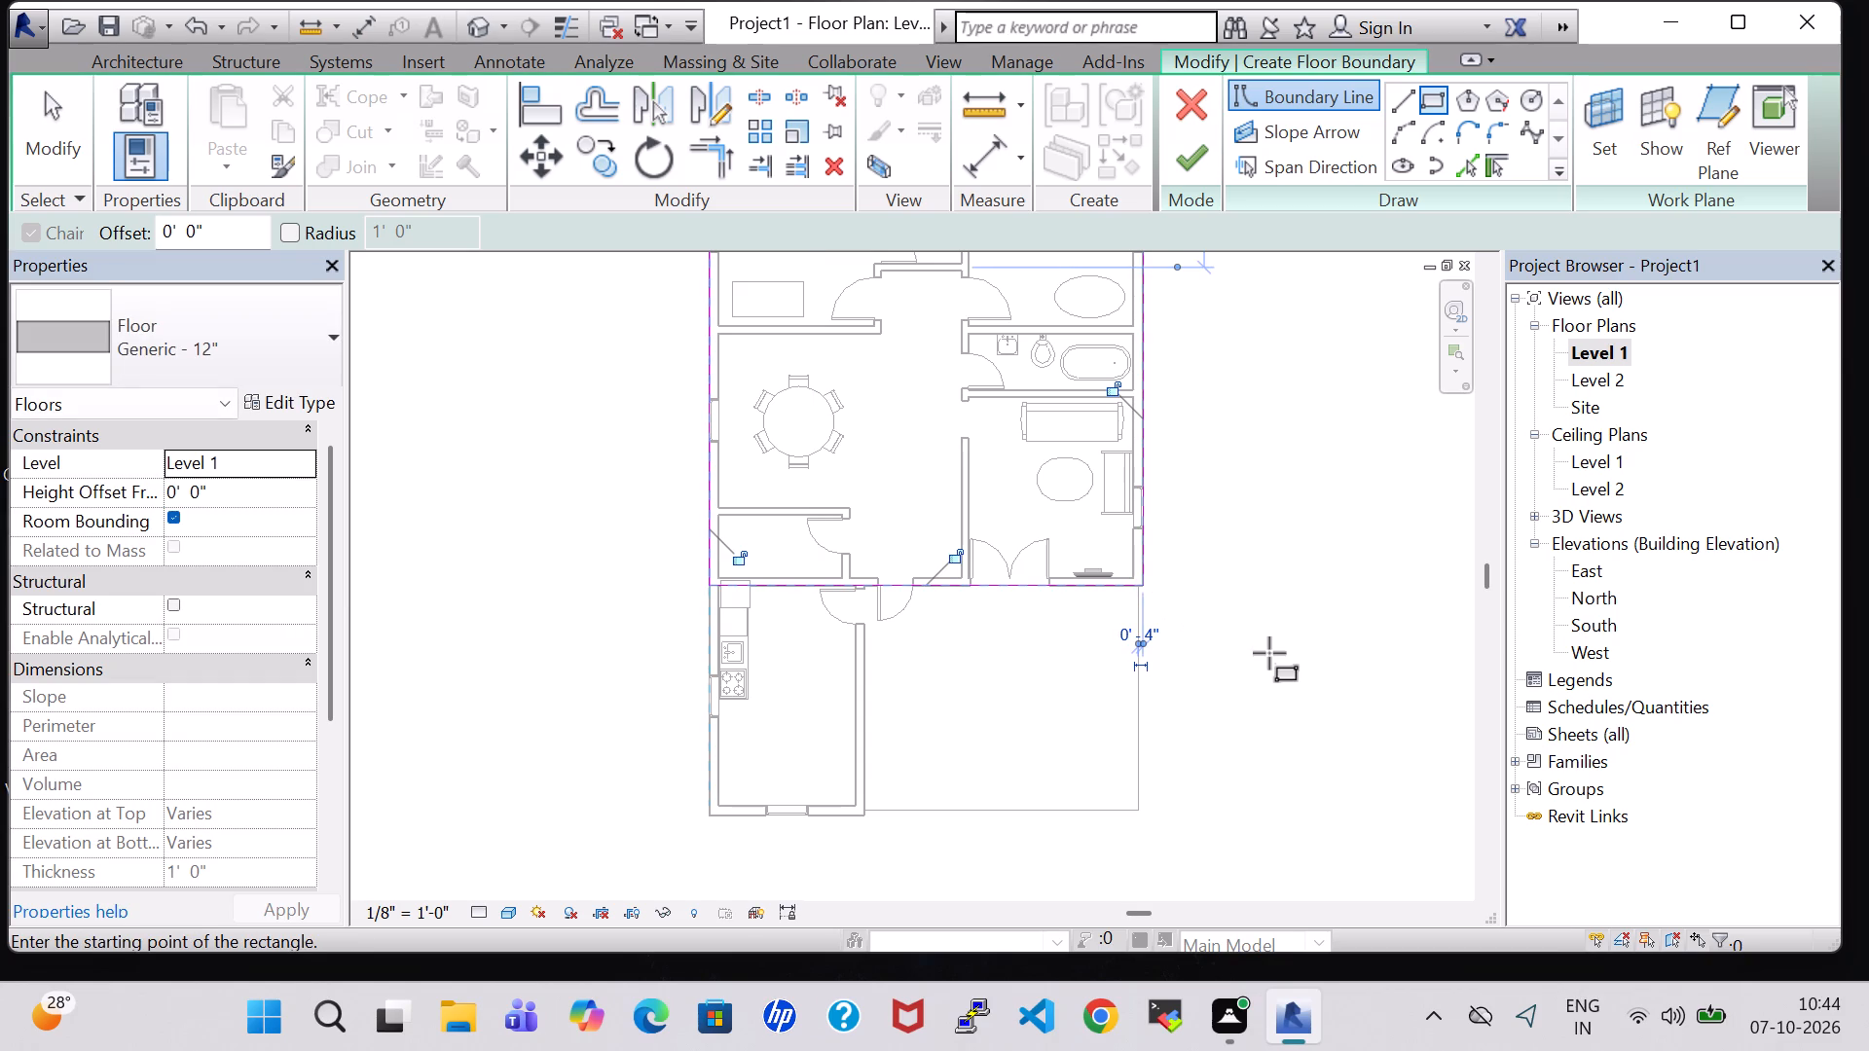
click(1187, 161)
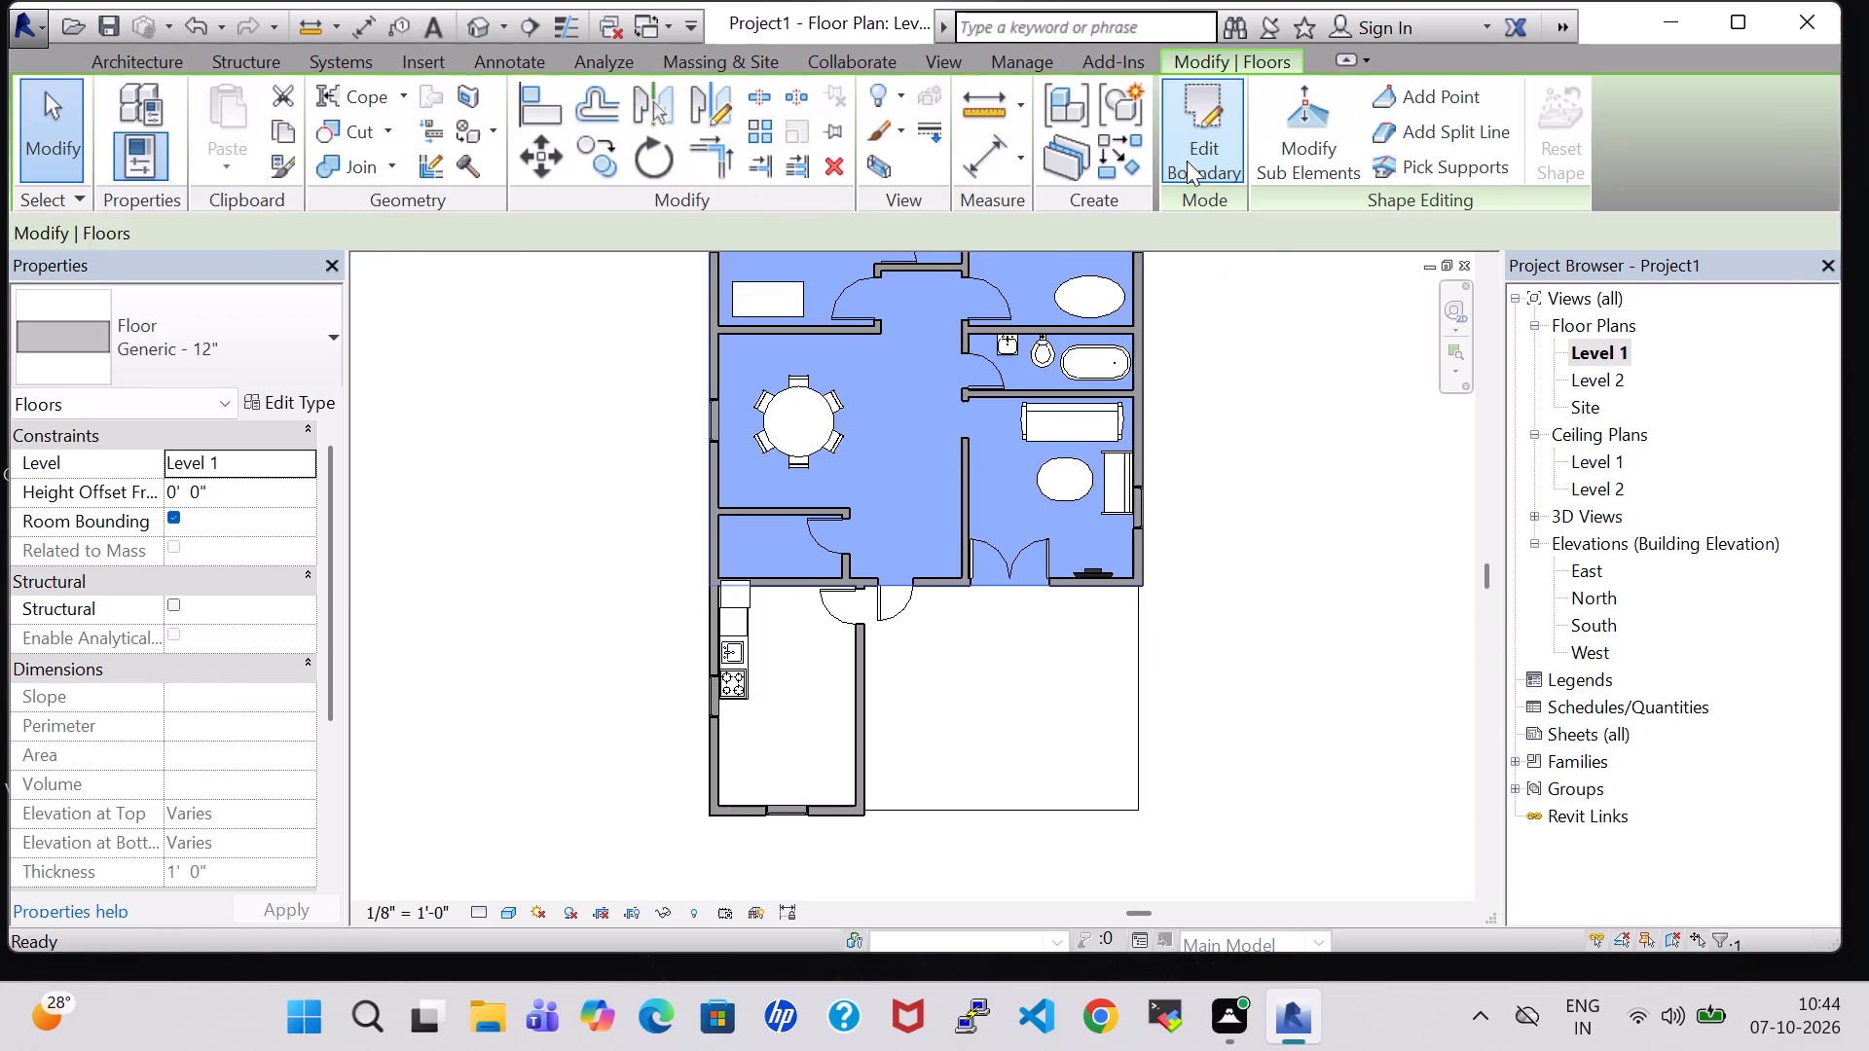
click(1356, 544)
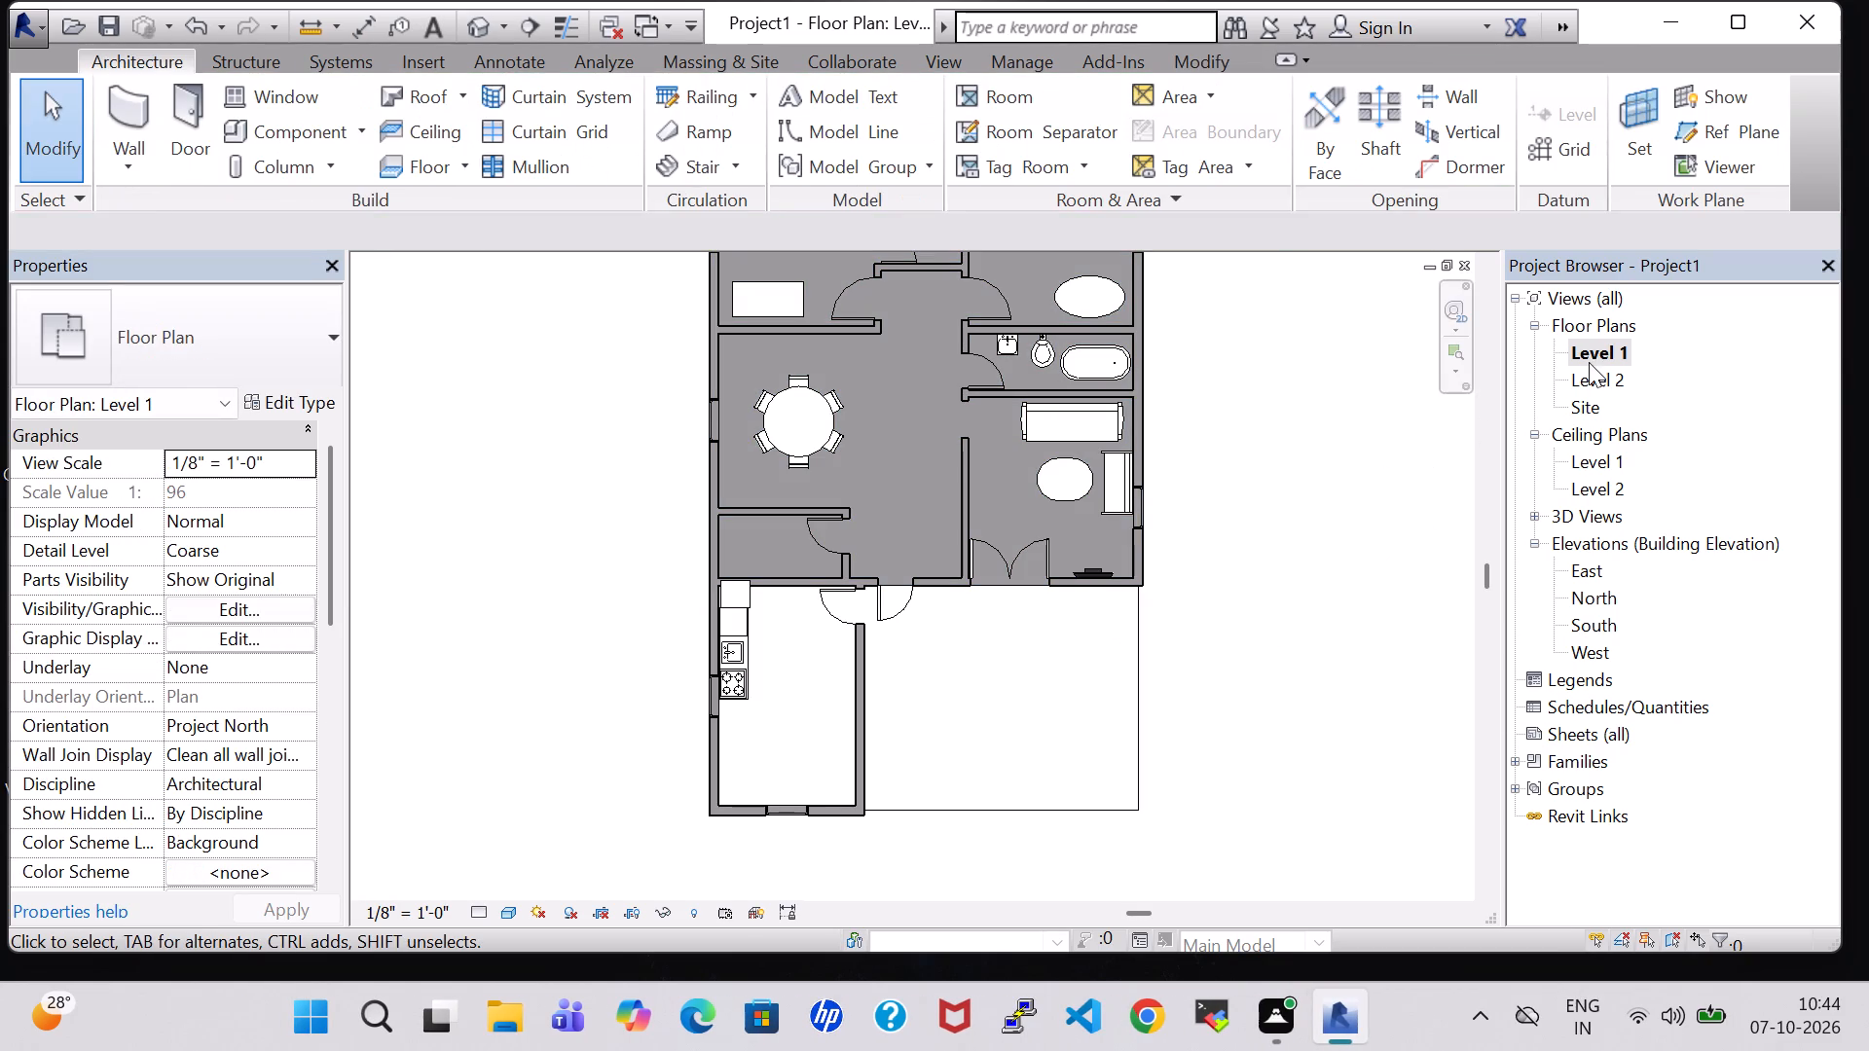
Create a Generic - 12" floor on Level 1 under the kitchen with a rectangular boundary of 11'-0" by 16'-3" along its outer walls.
click(469, 30)
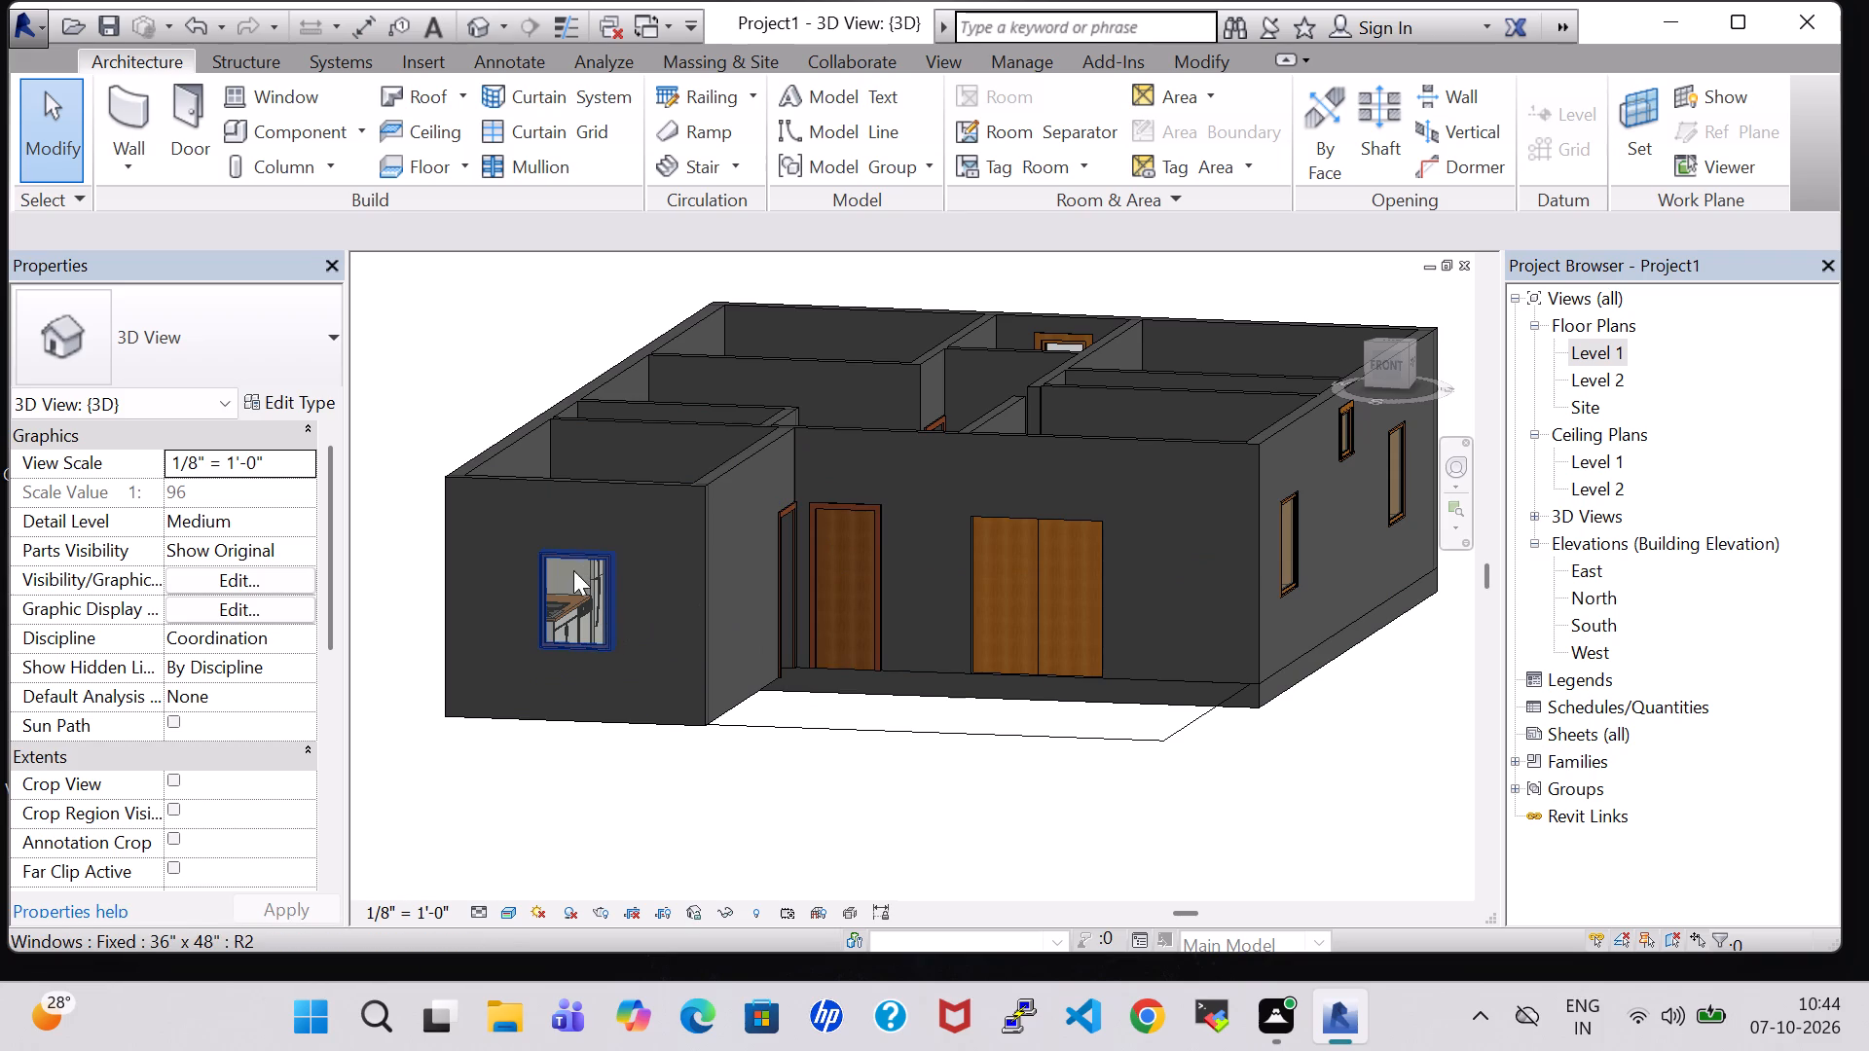
shift+middle_drag(461, 388, 492, 669)
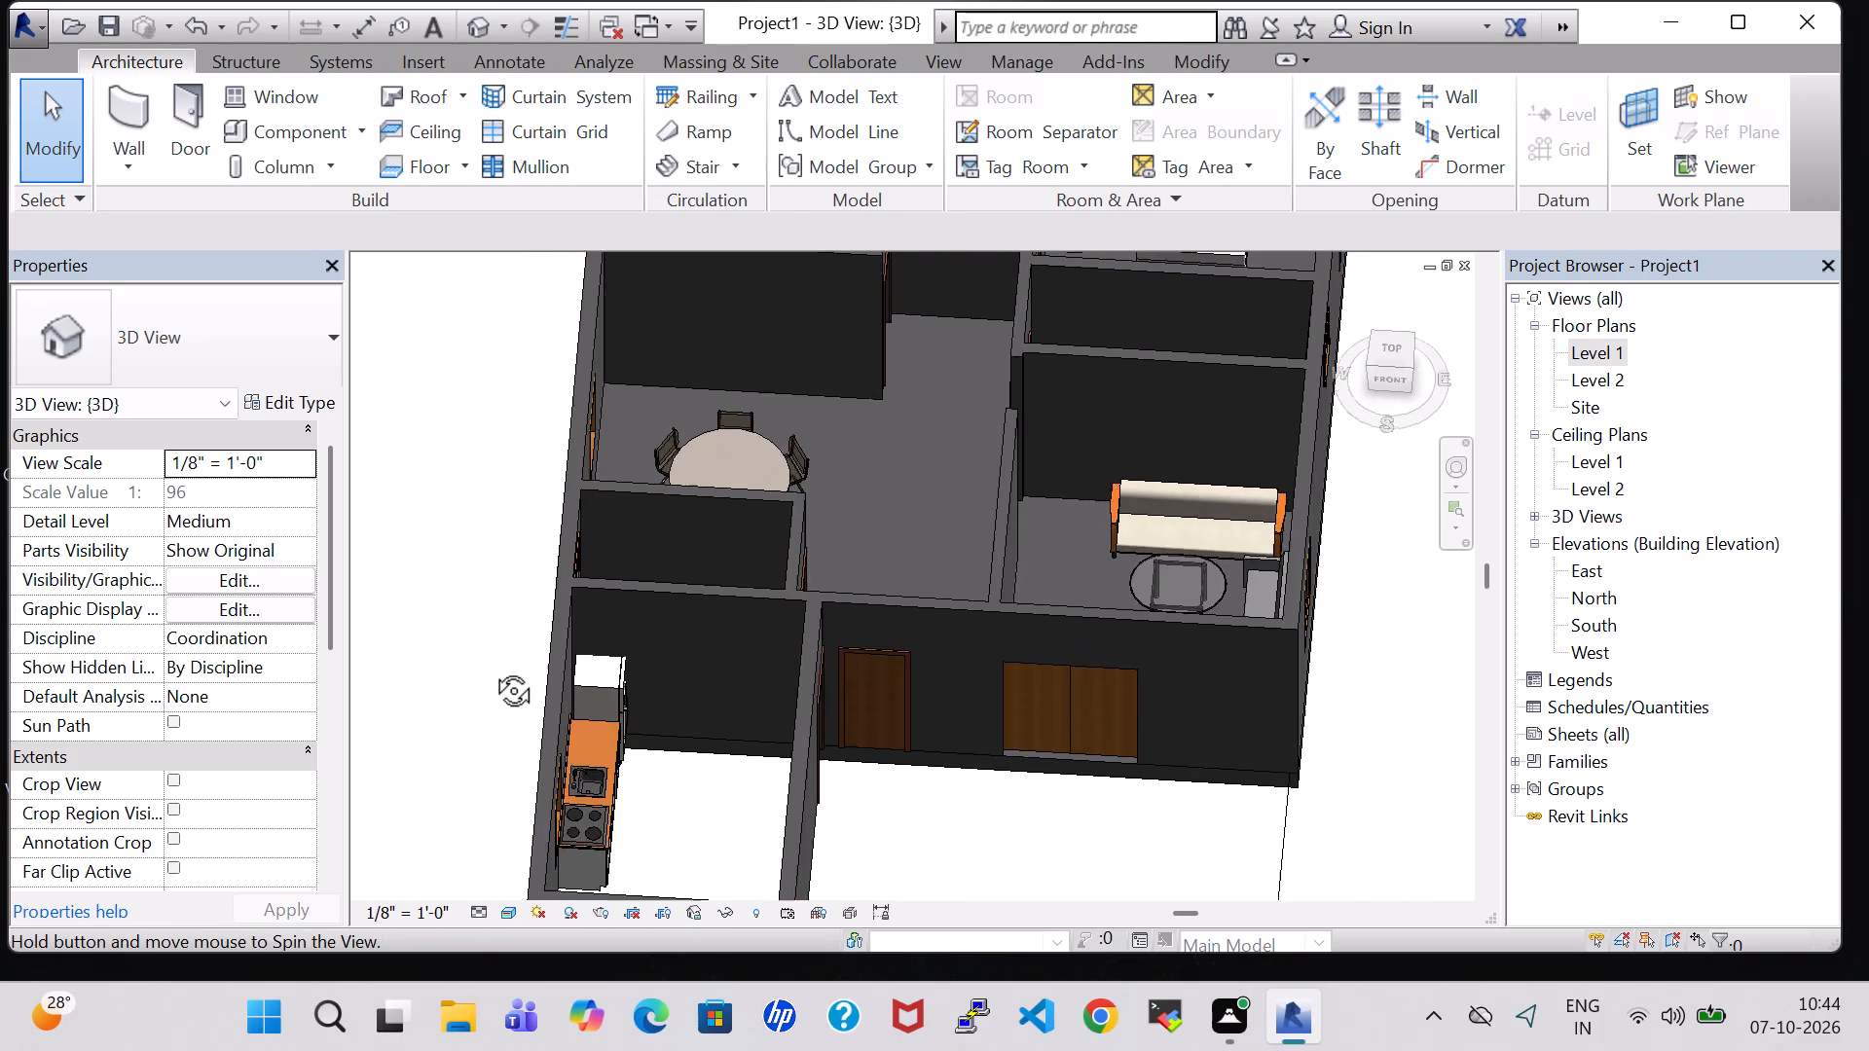
shift+middle_drag(492, 669, 443, 590)
click(385, 174)
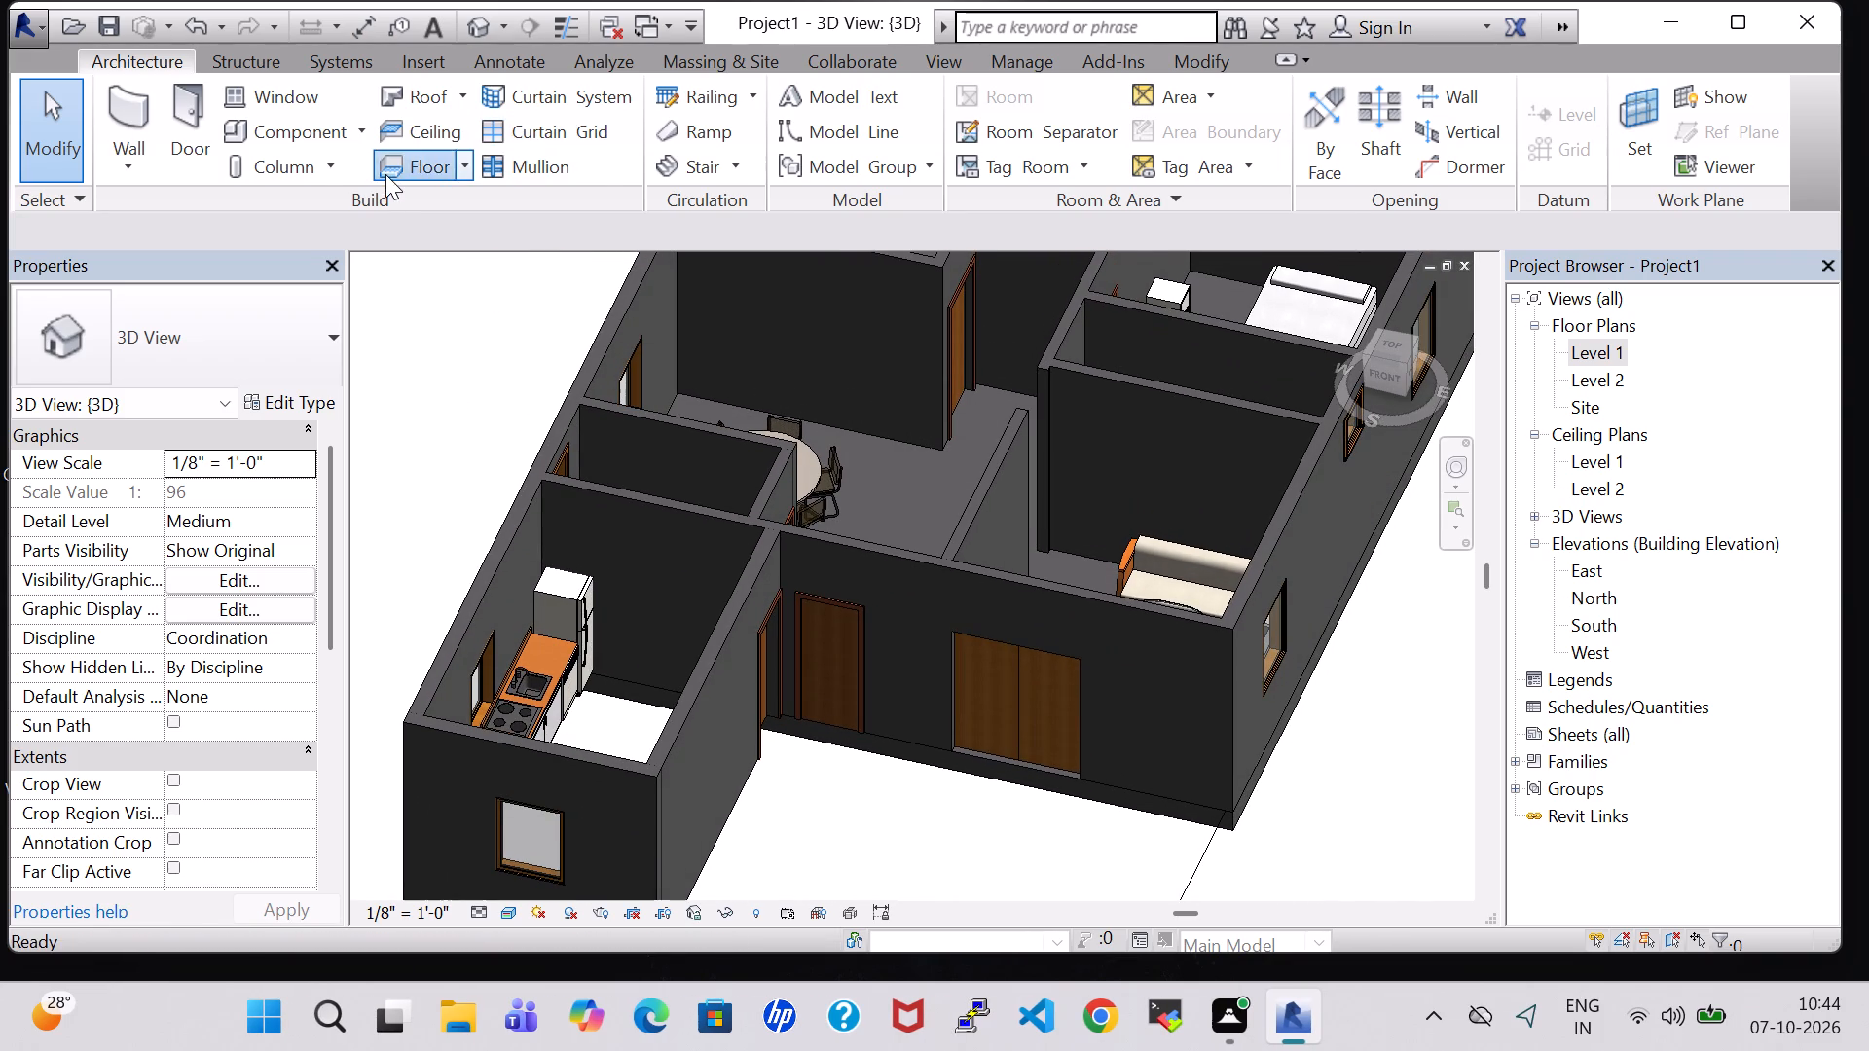
double_click(1580, 358)
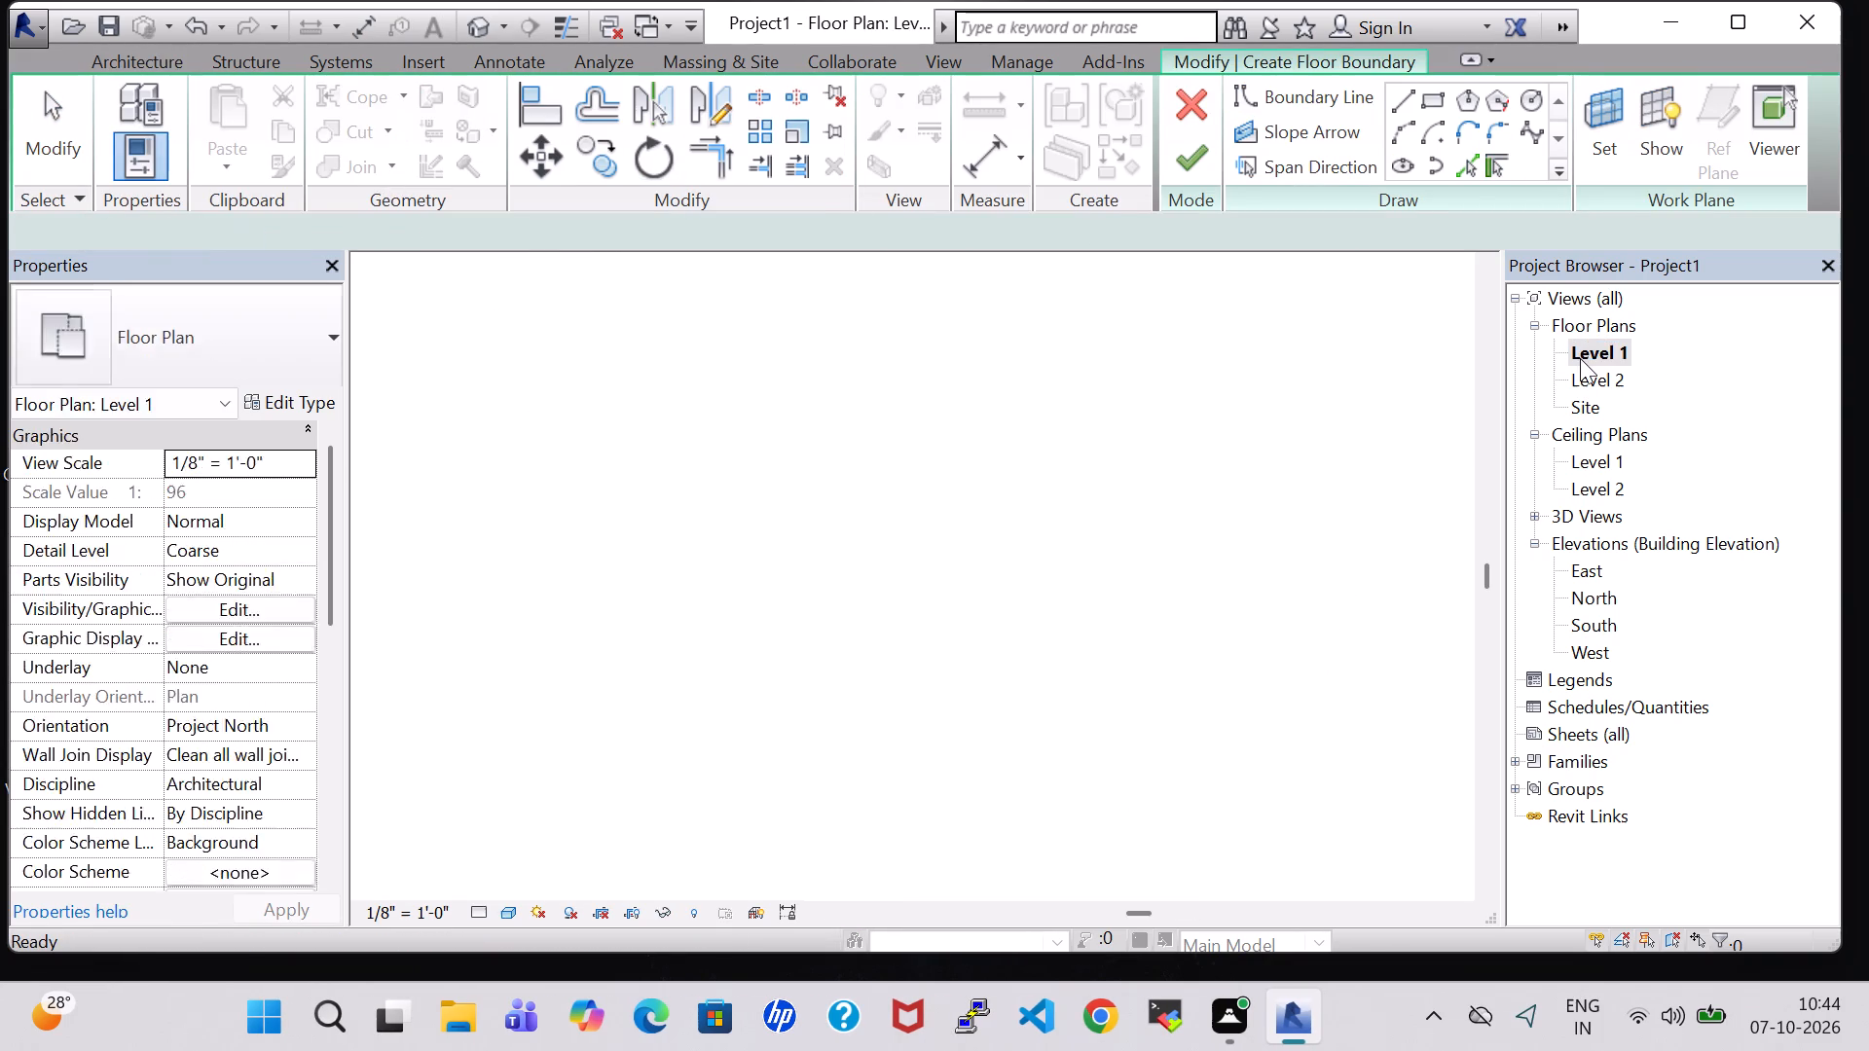
click(1434, 103)
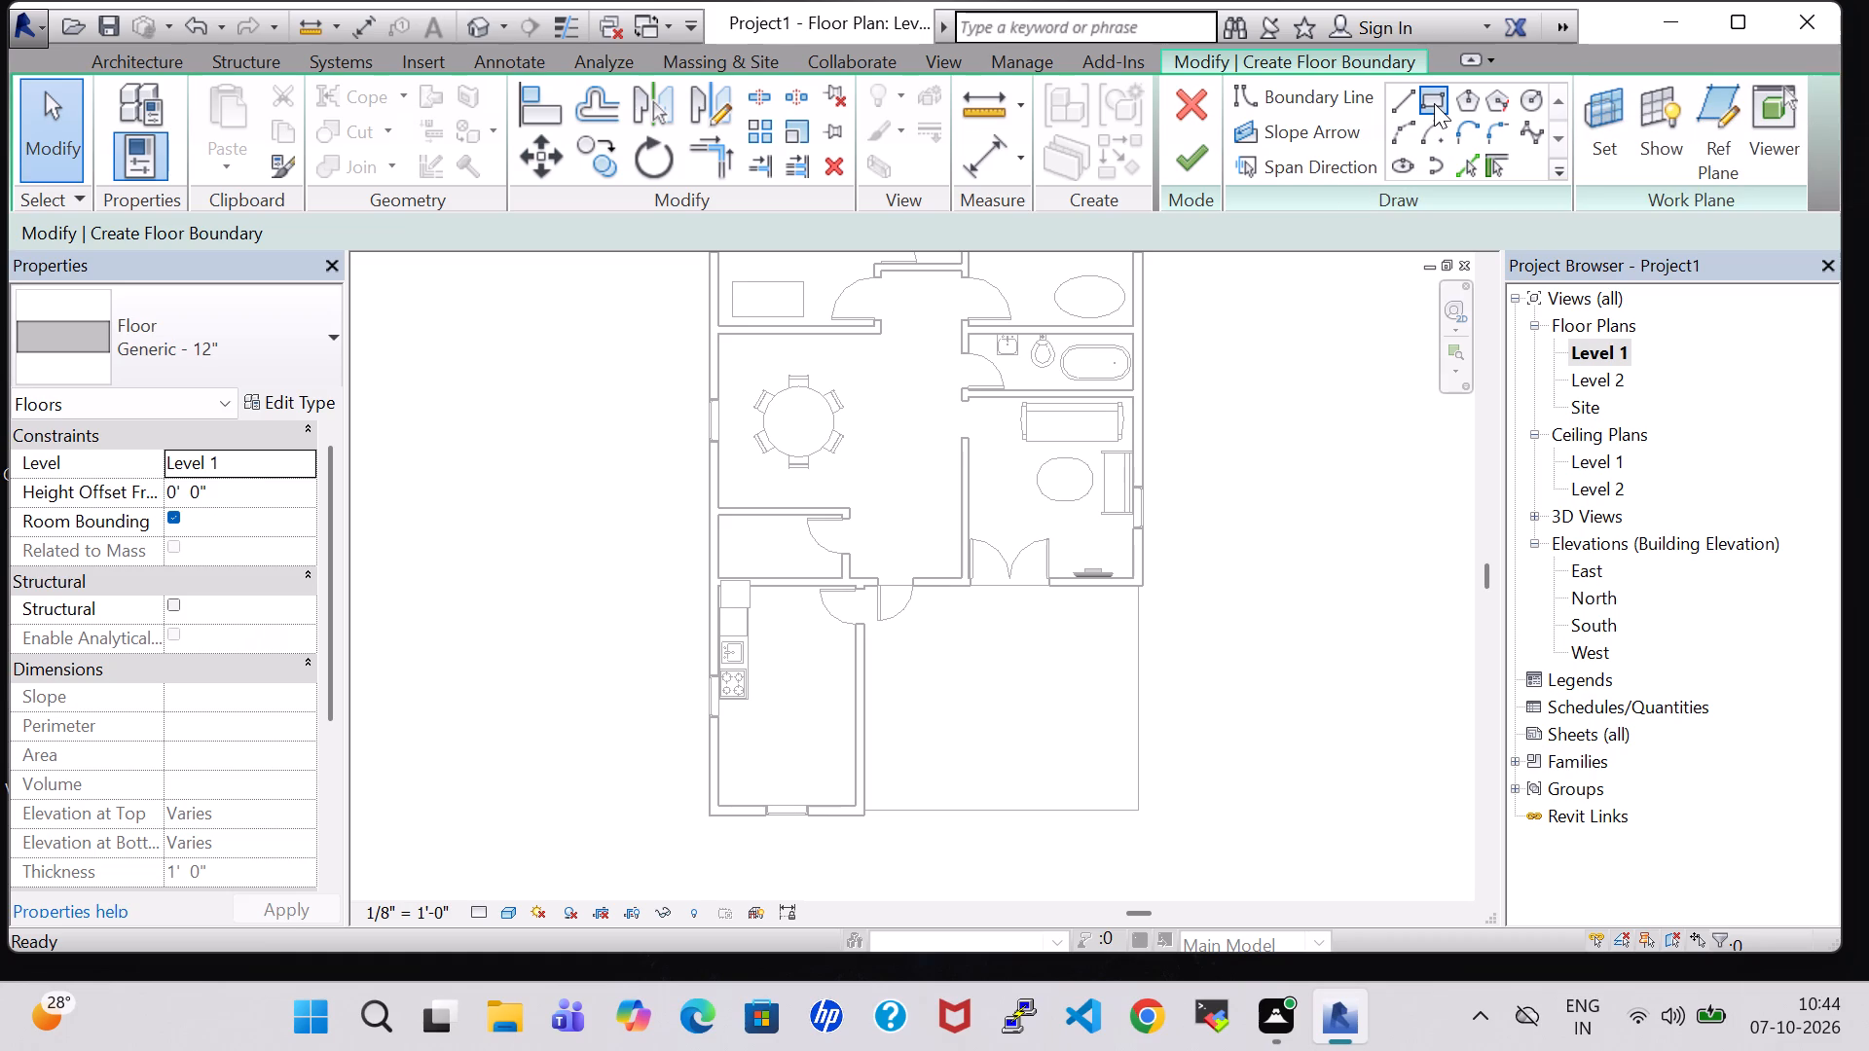
click(708, 580)
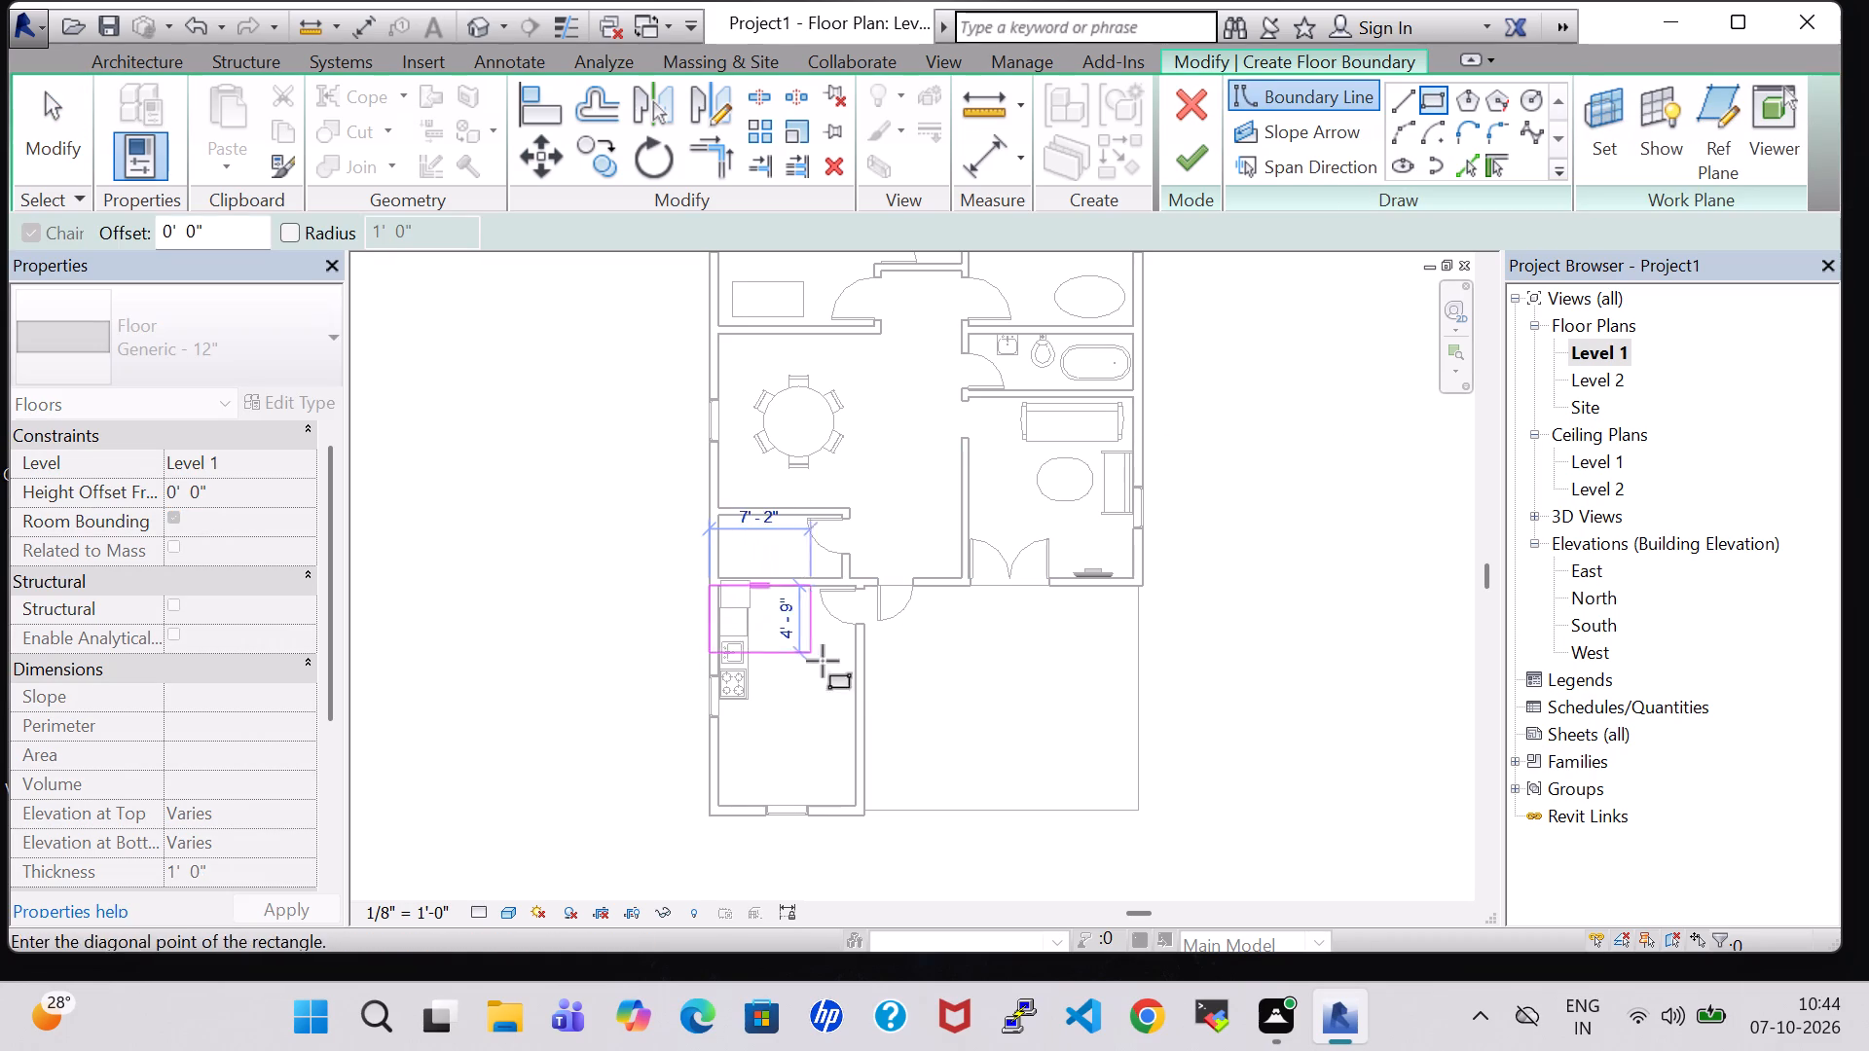
click(861, 816)
click(1207, 169)
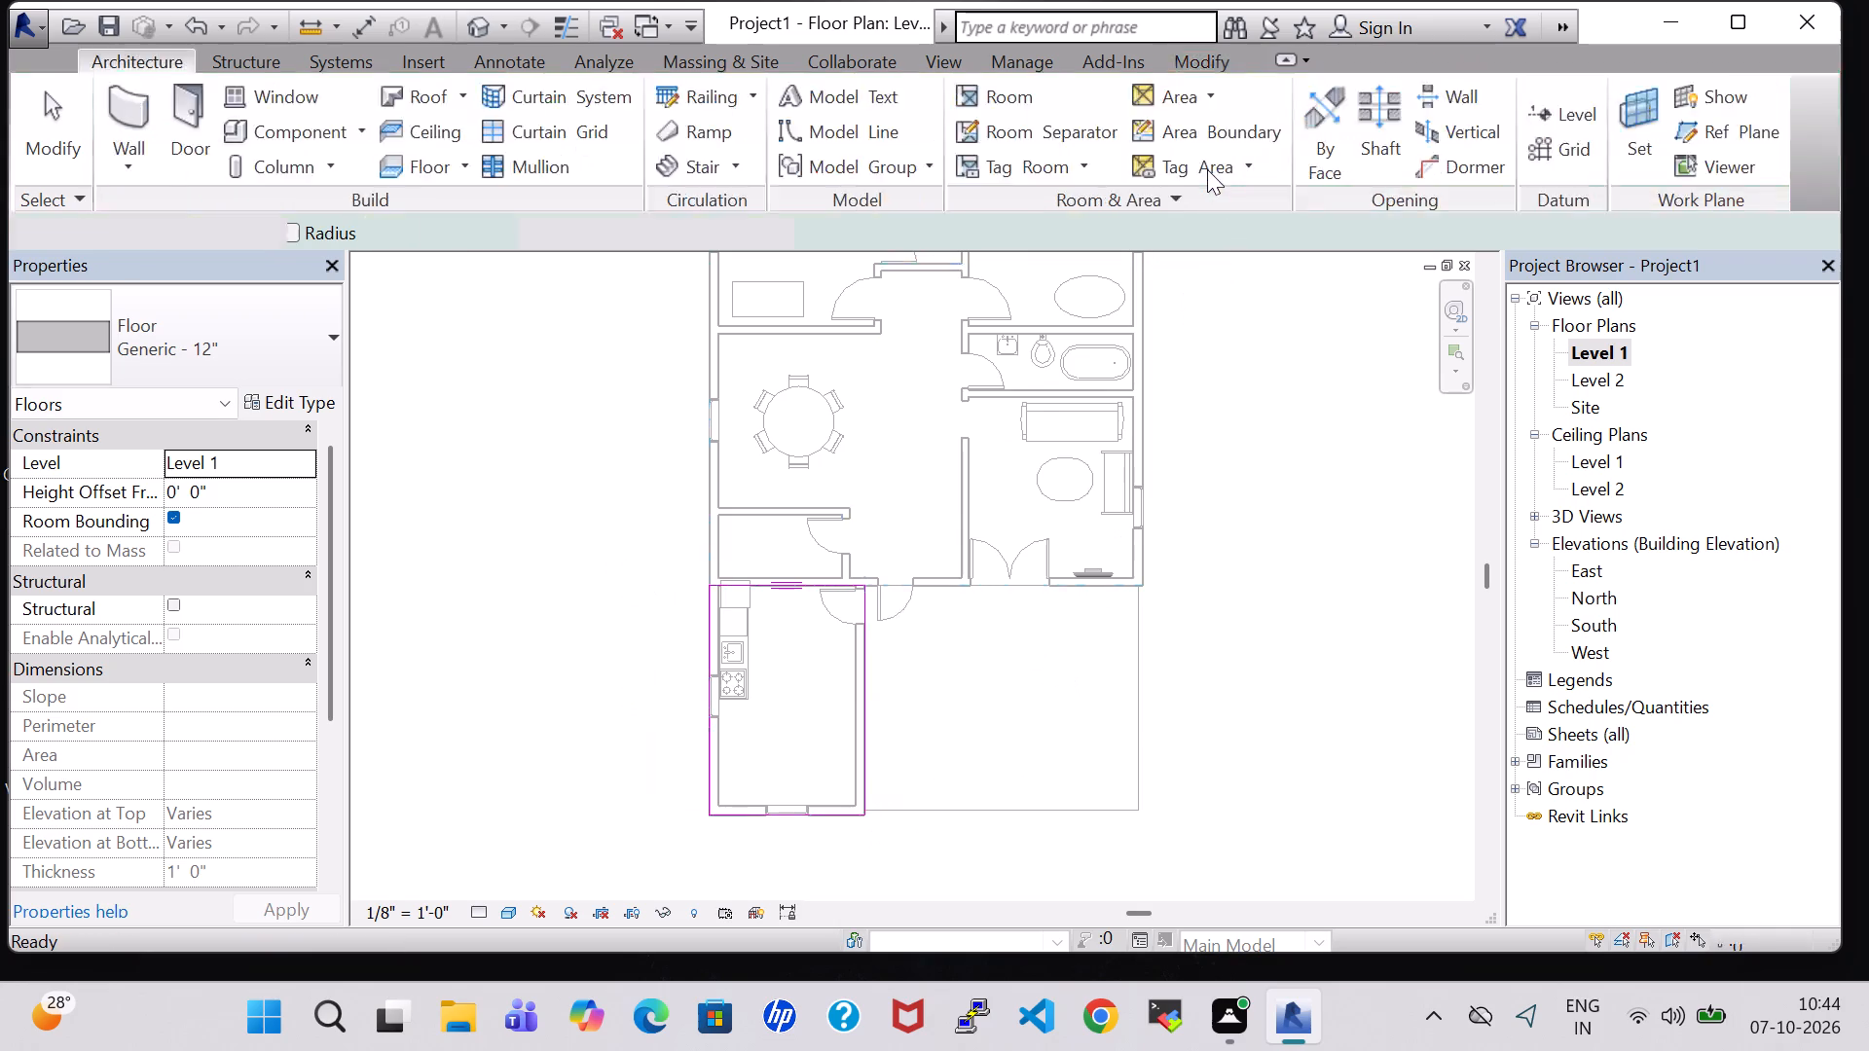
click(1364, 576)
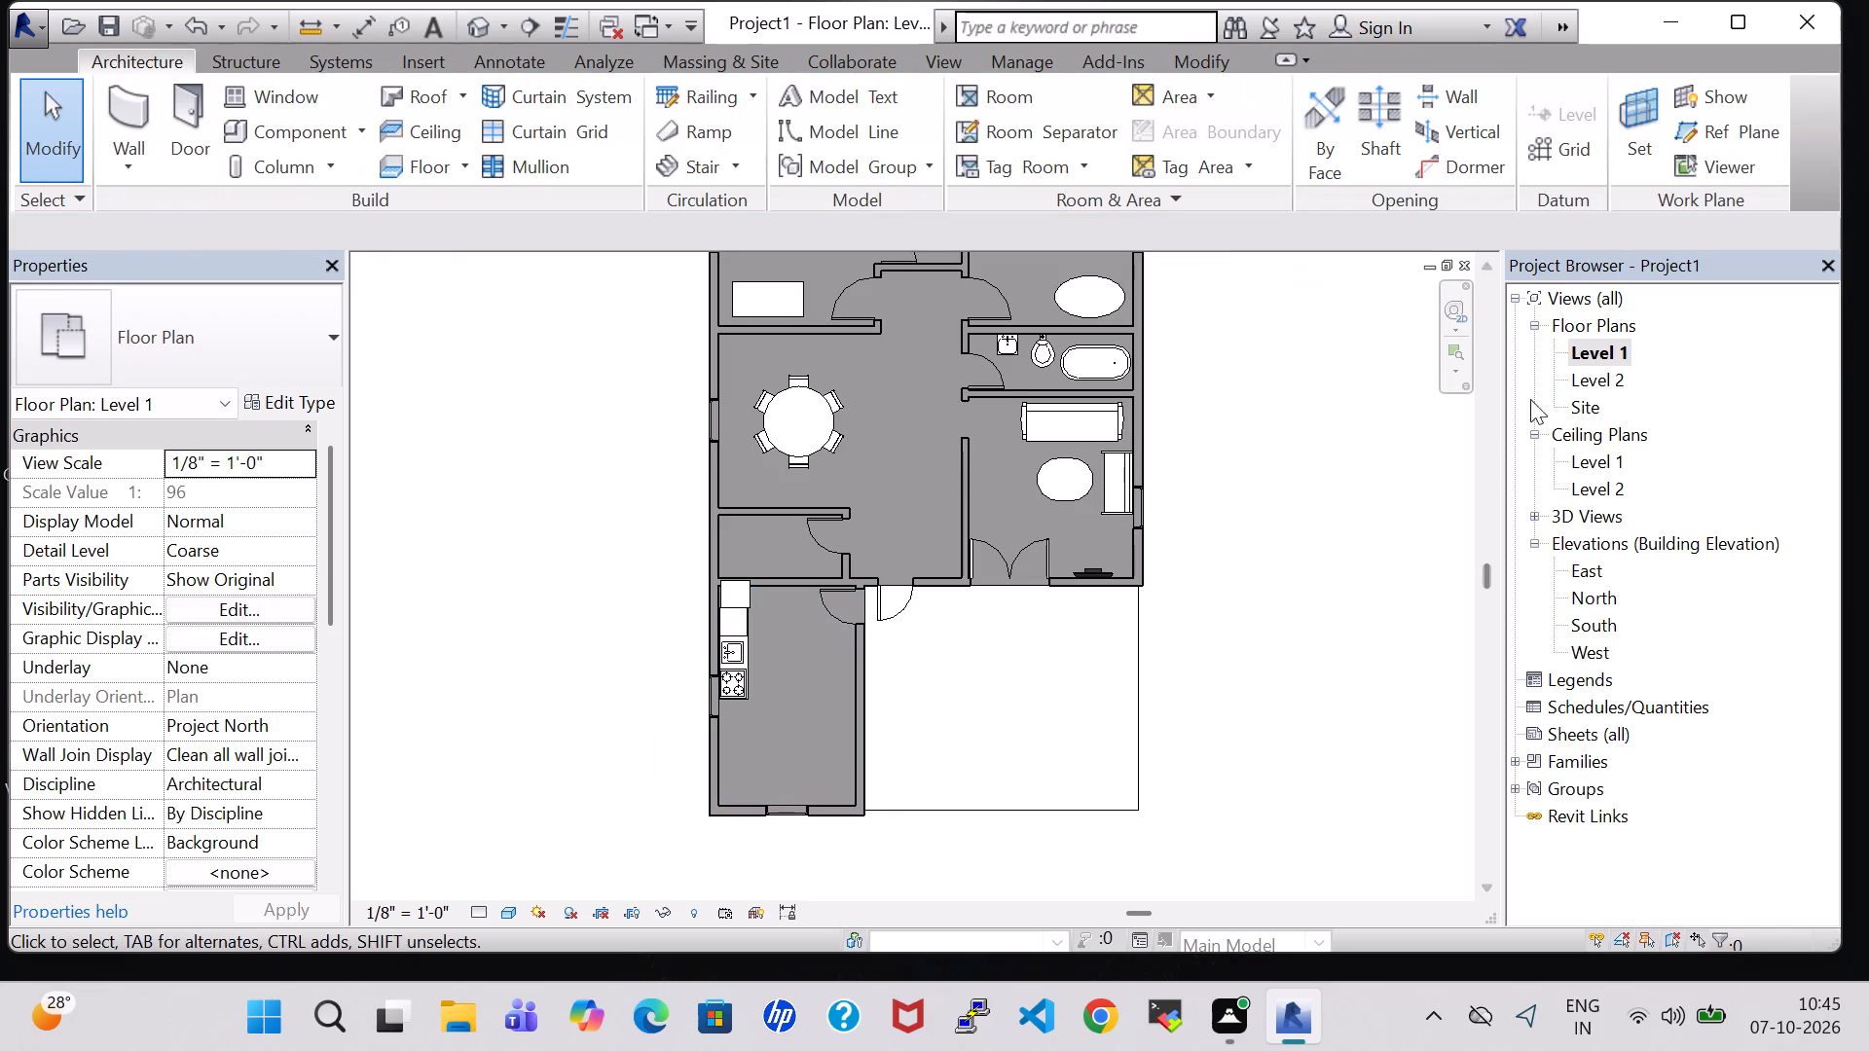
Examine the kitchen floor and the whole furnished house from above in the 3D view.
click(473, 28)
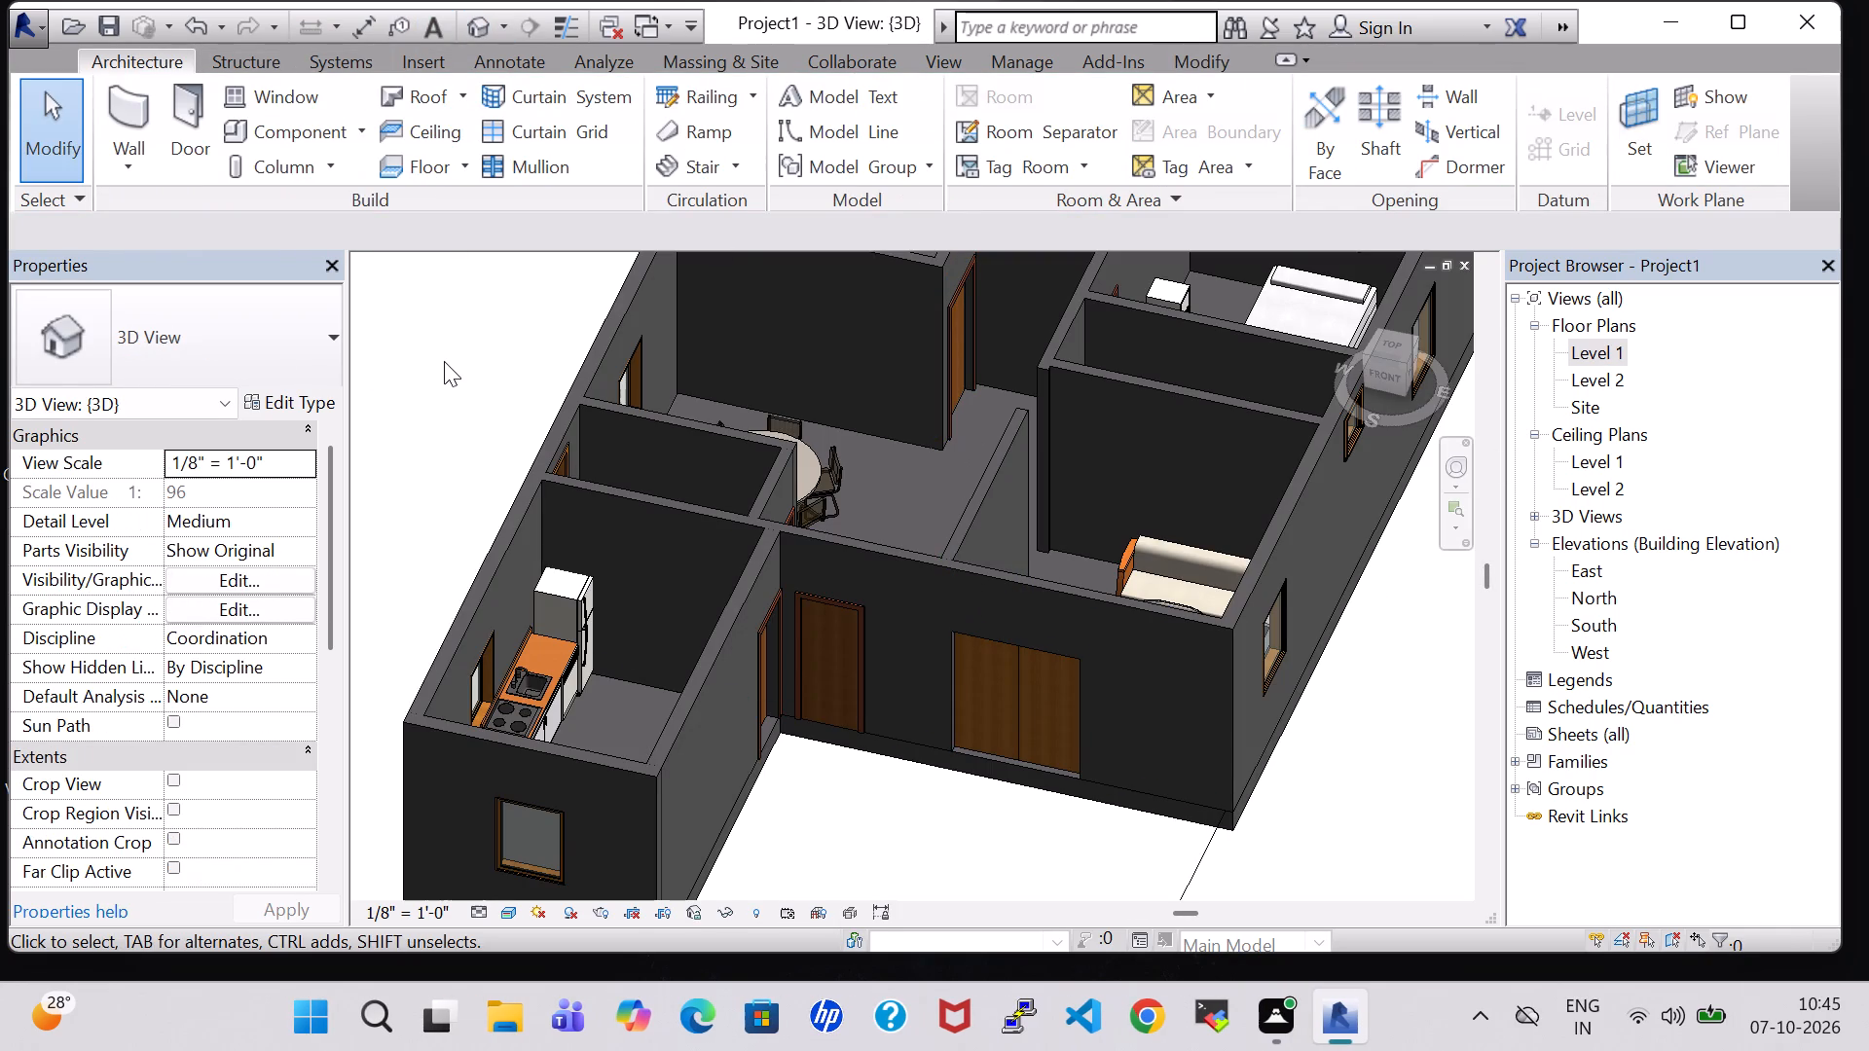
shift+middle_drag(440, 328, 473, 552)
shift+scroll(440, 328, up, 1)
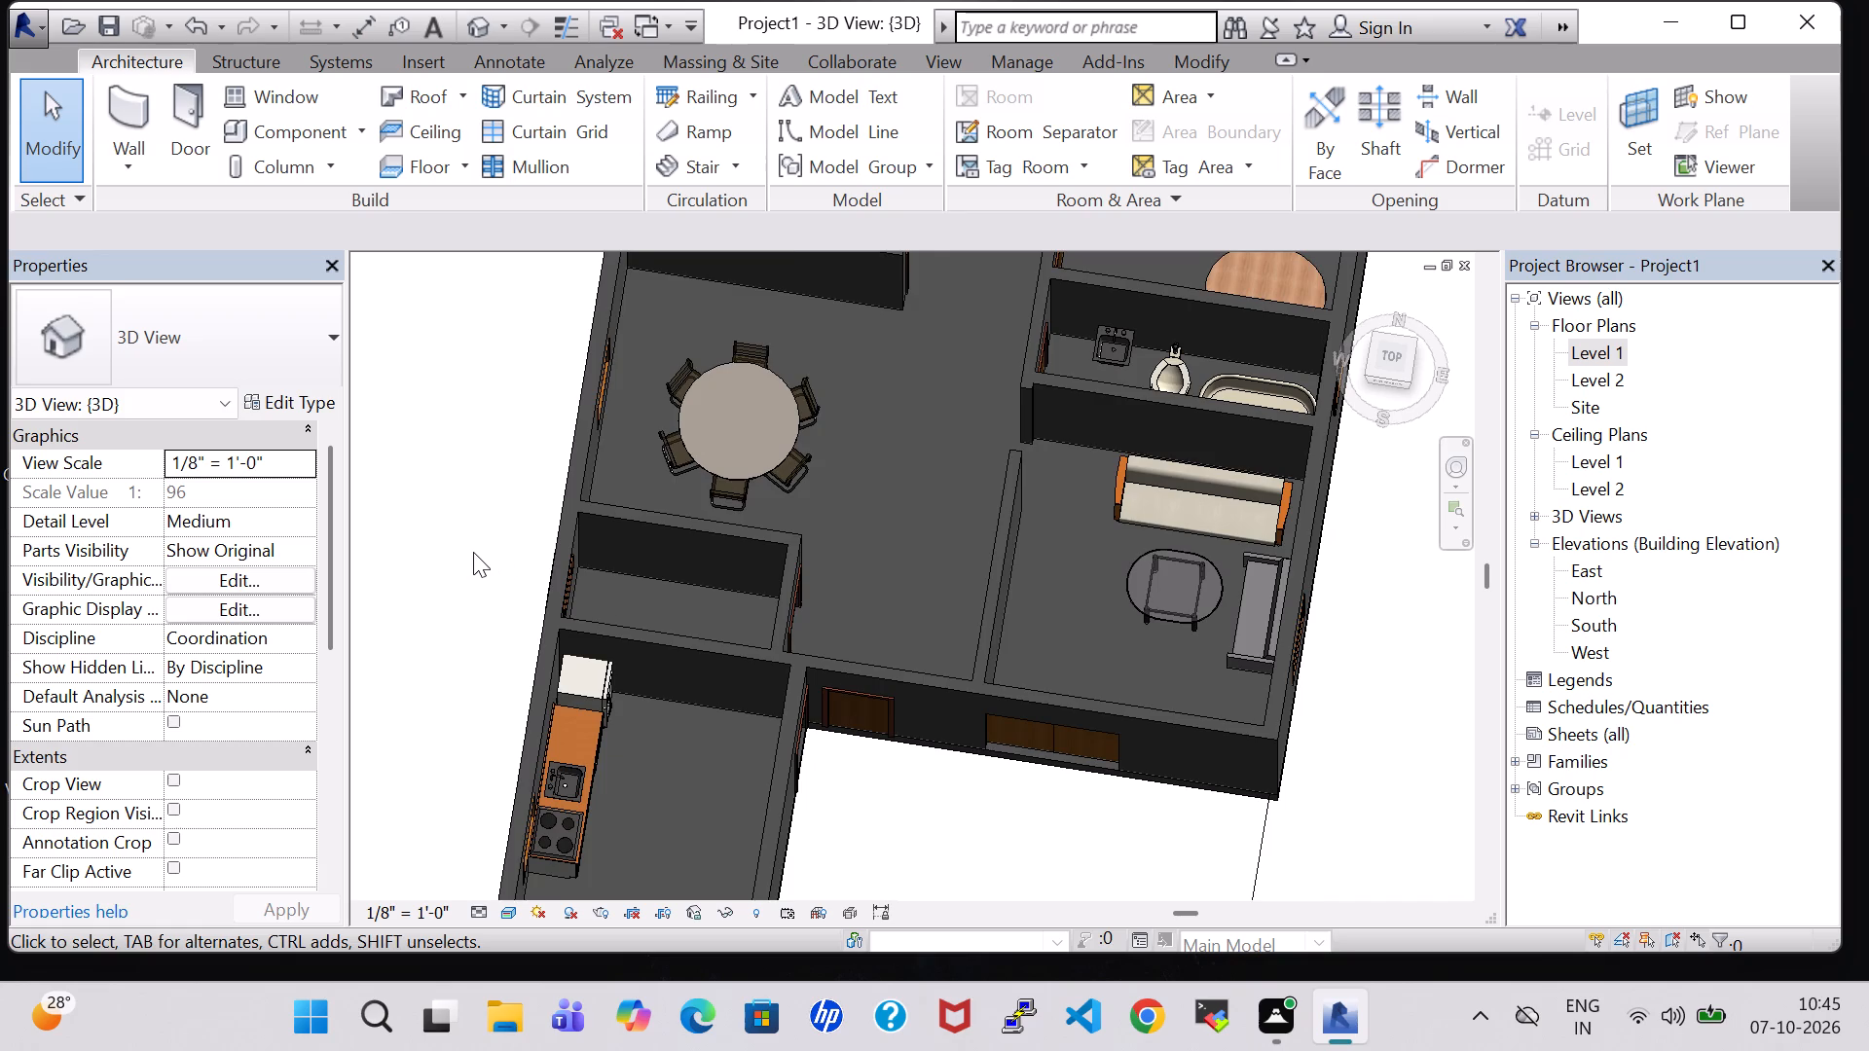
scroll(473, 552, down, 4)
middle_drag(383, 474, 428, 474)
middle_drag(1126, 461, 1145, 647)
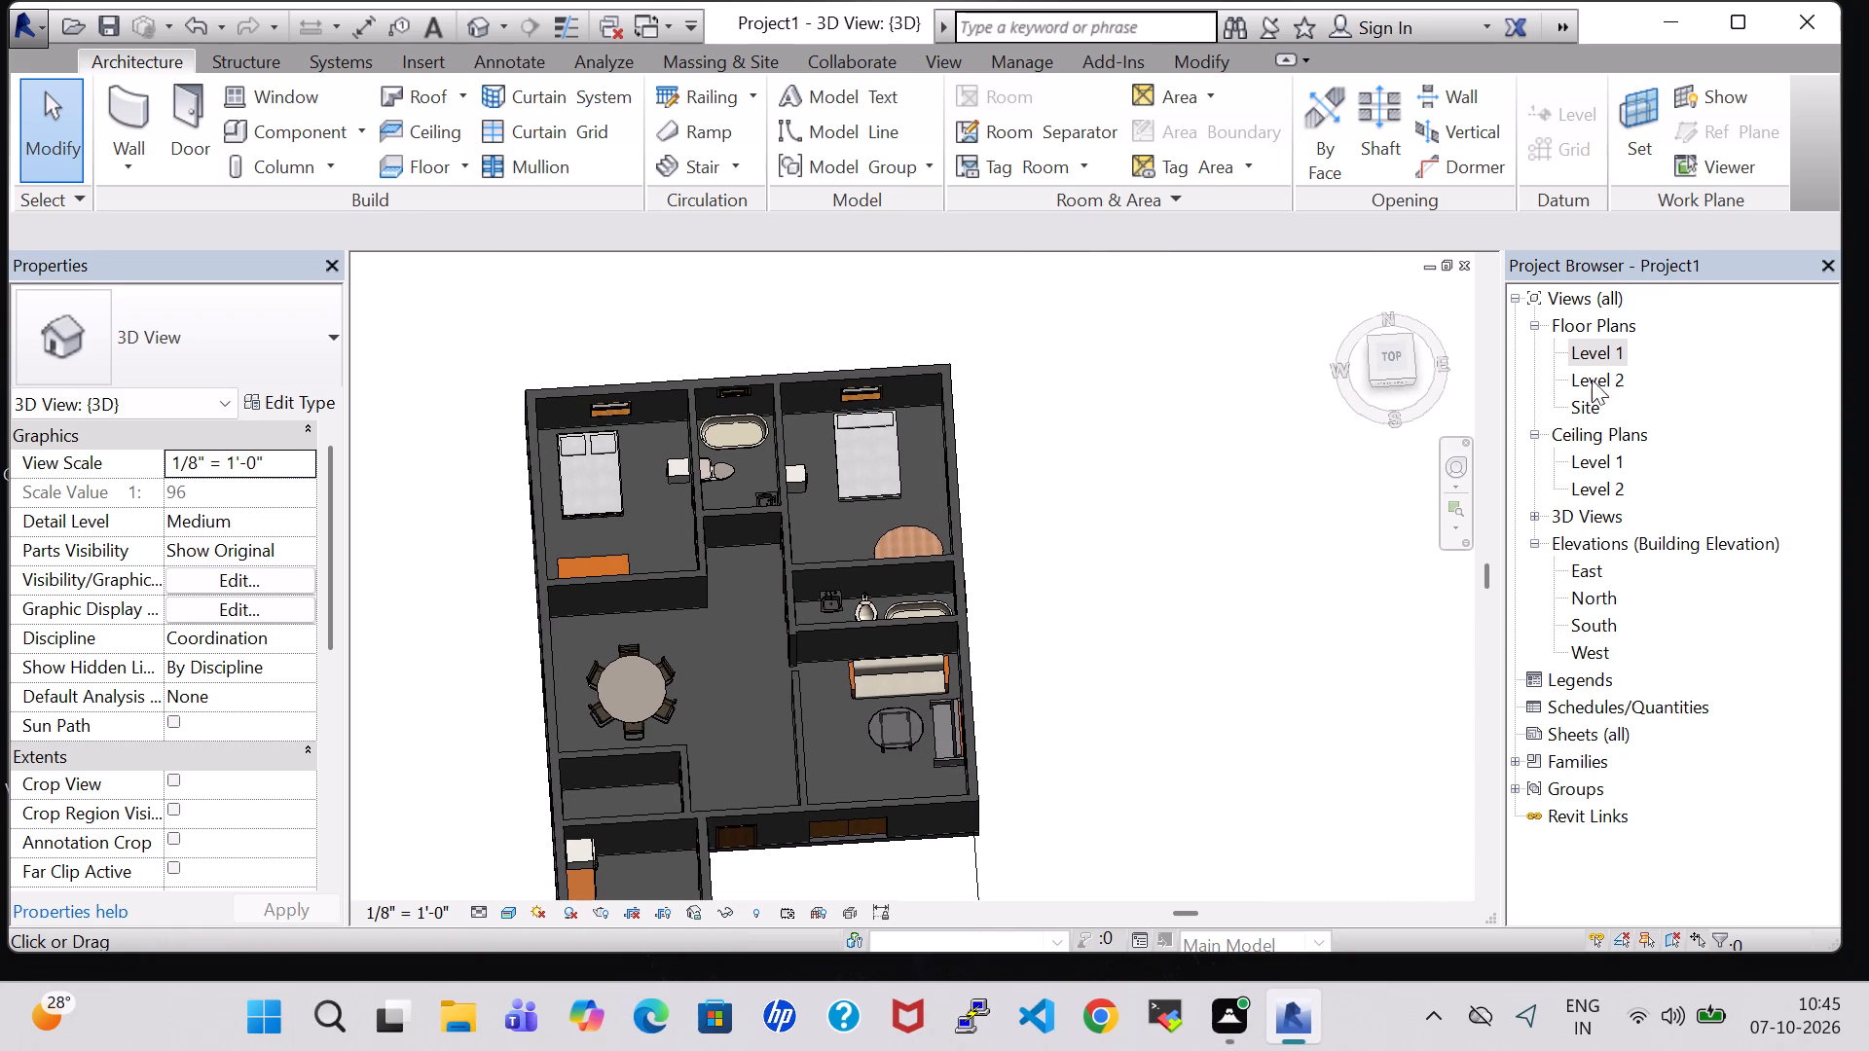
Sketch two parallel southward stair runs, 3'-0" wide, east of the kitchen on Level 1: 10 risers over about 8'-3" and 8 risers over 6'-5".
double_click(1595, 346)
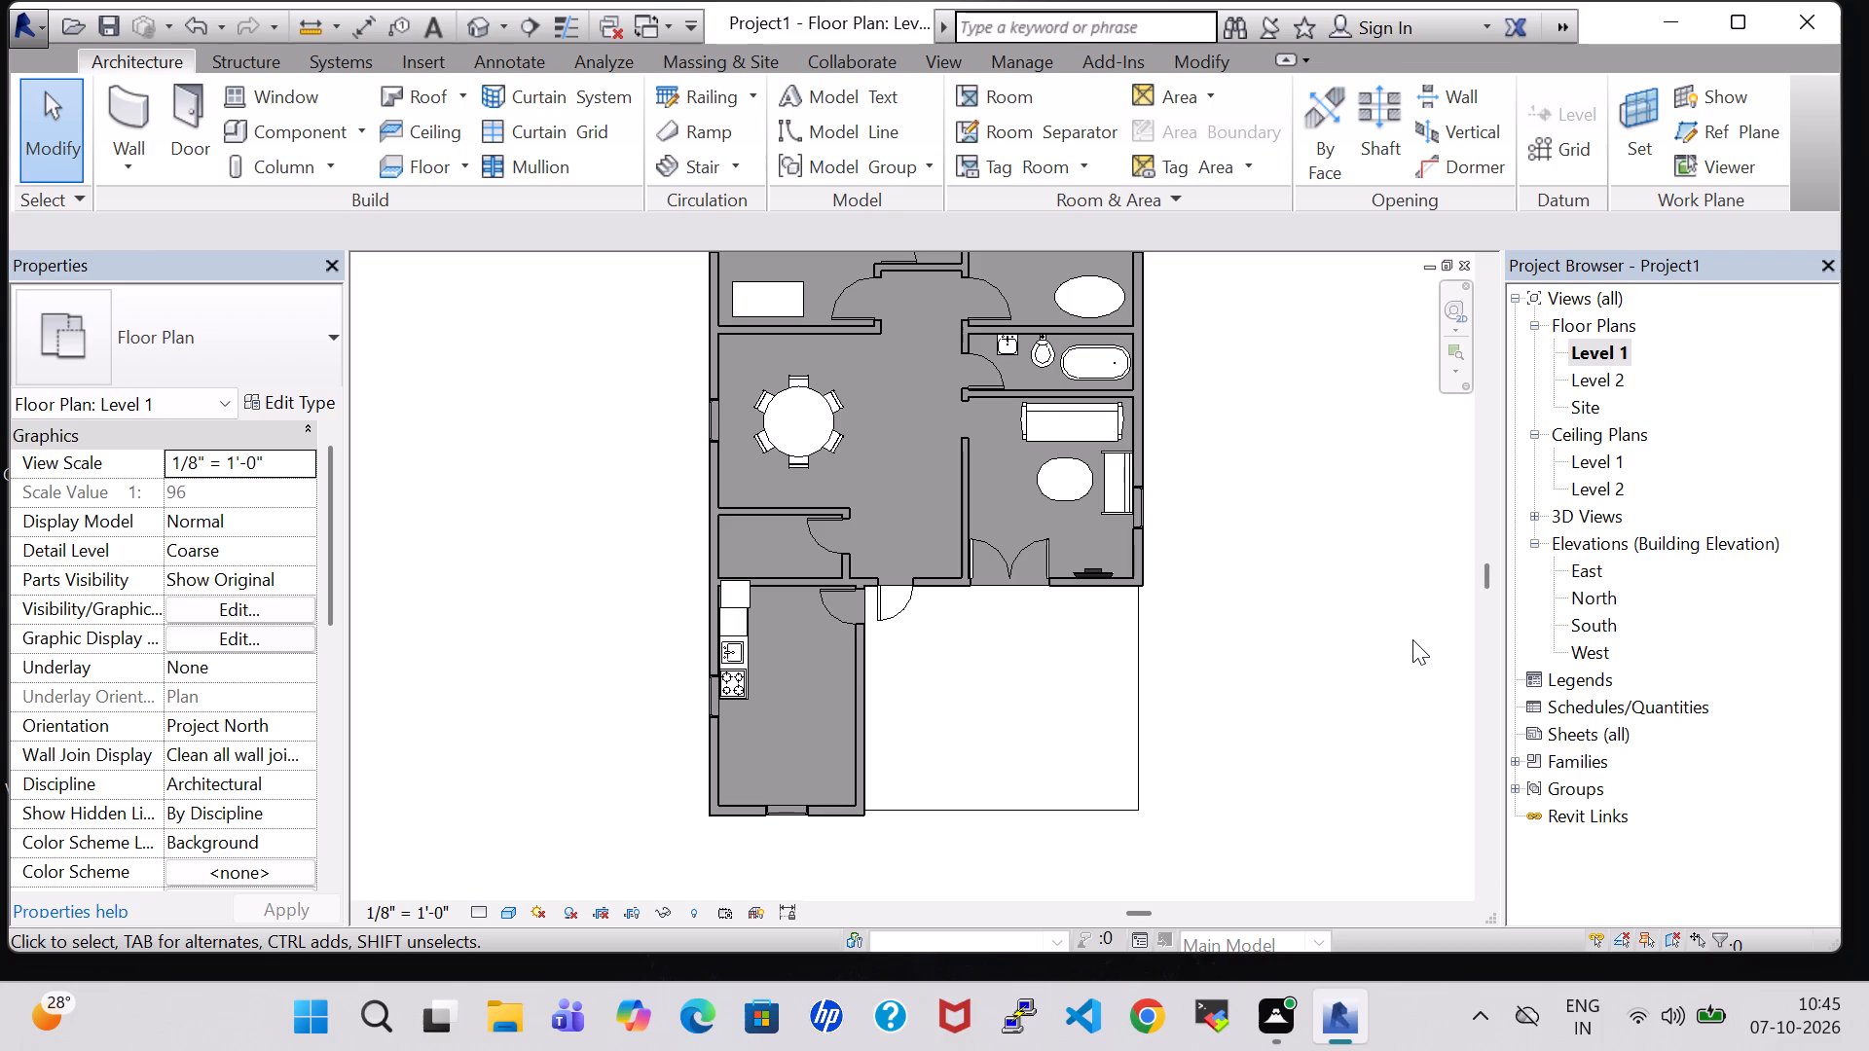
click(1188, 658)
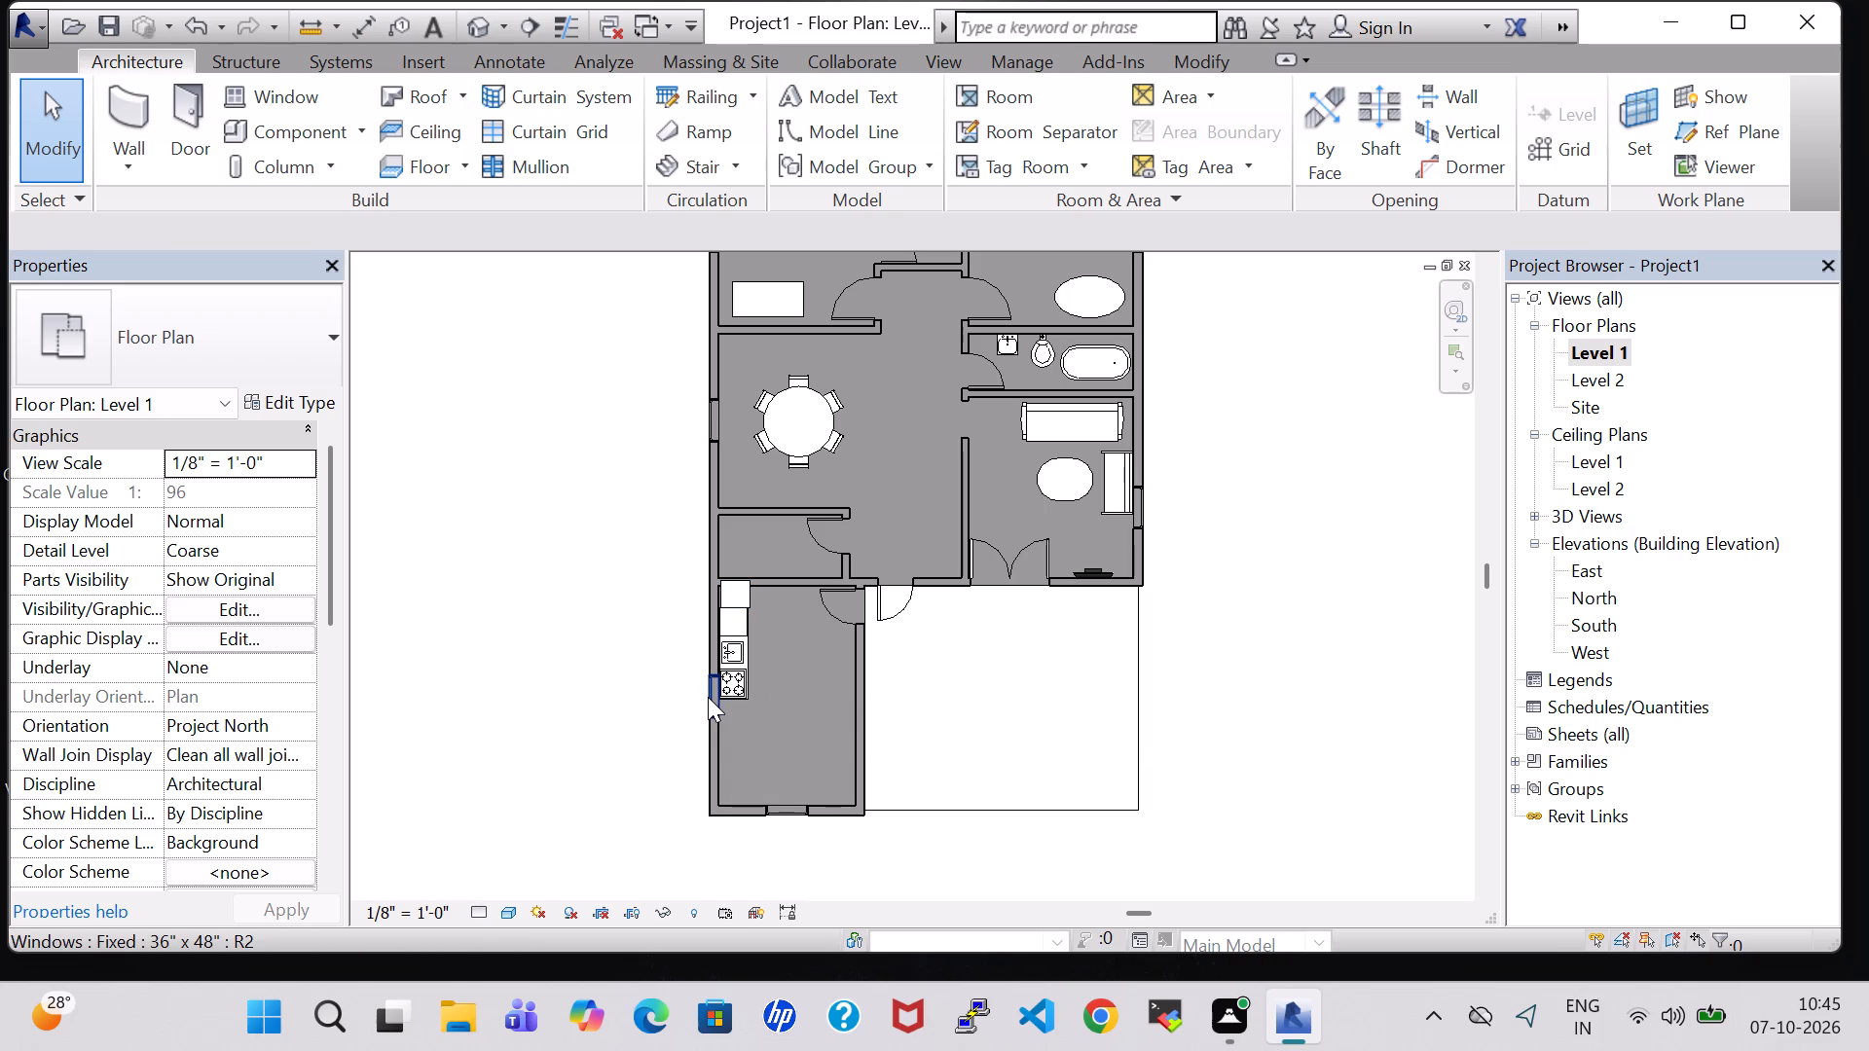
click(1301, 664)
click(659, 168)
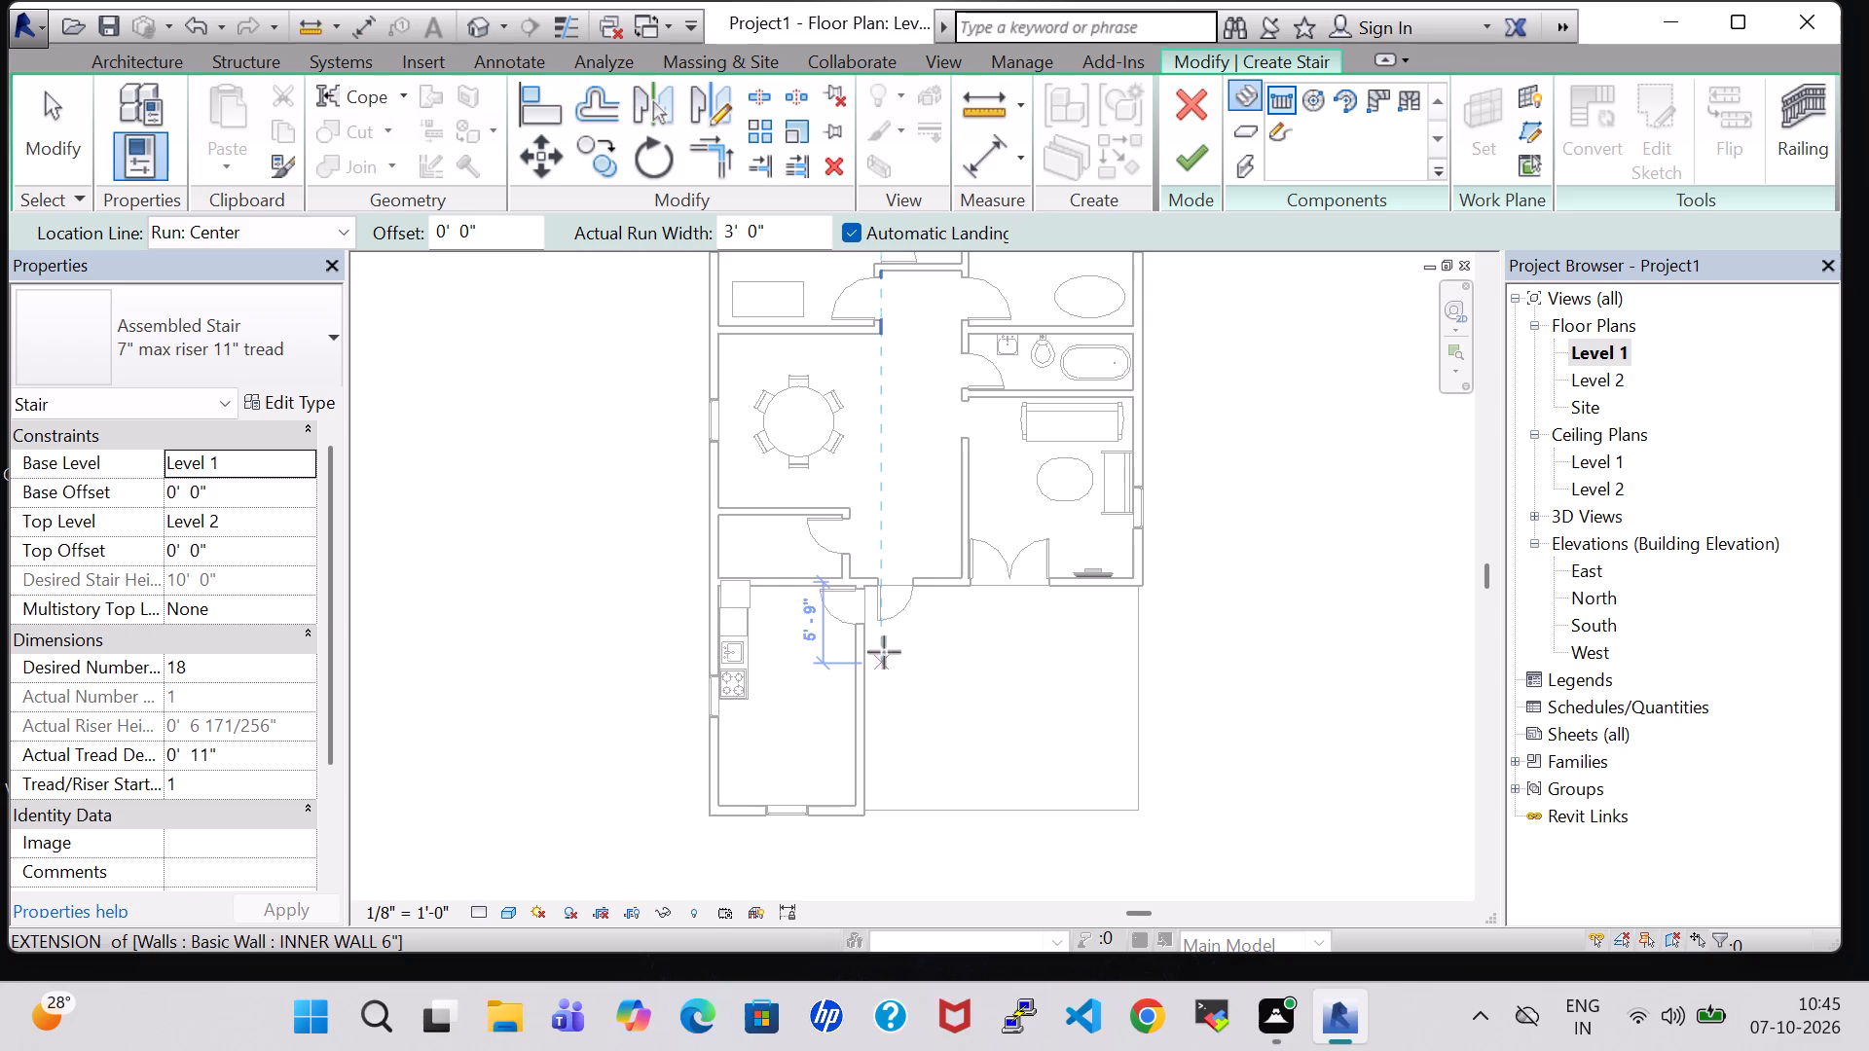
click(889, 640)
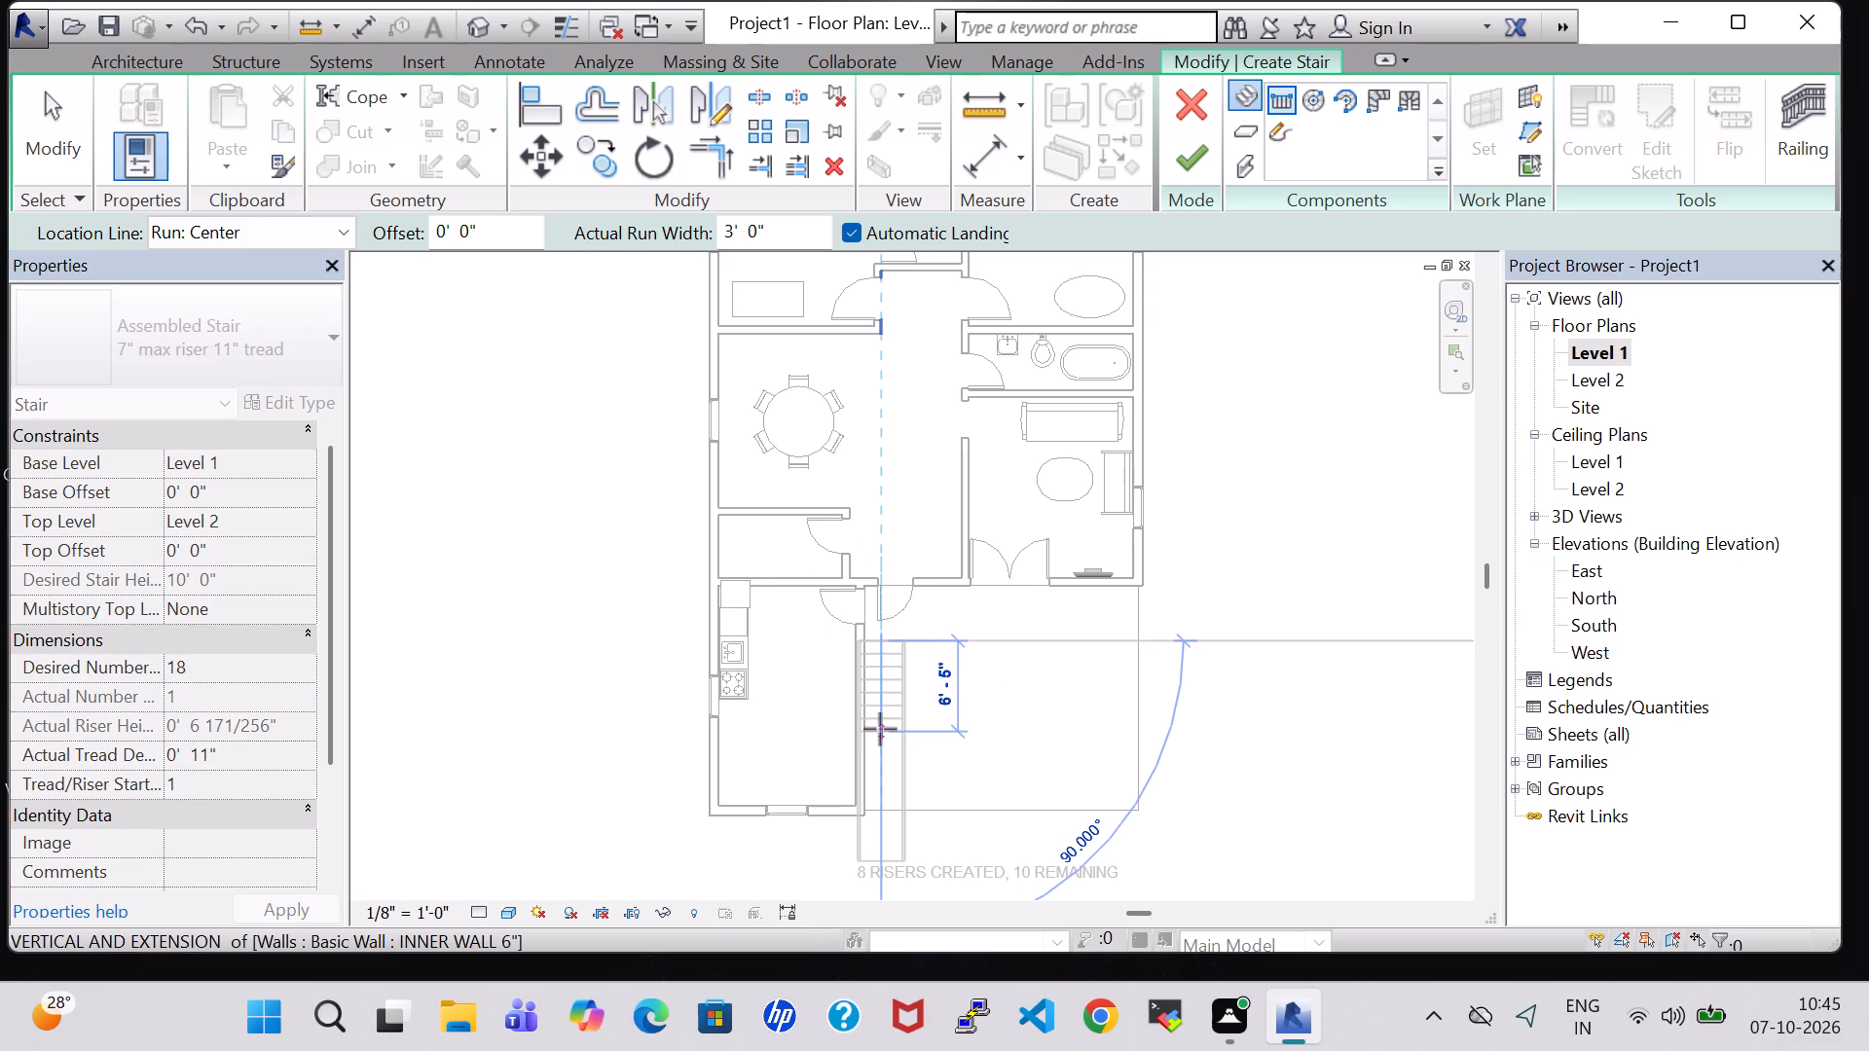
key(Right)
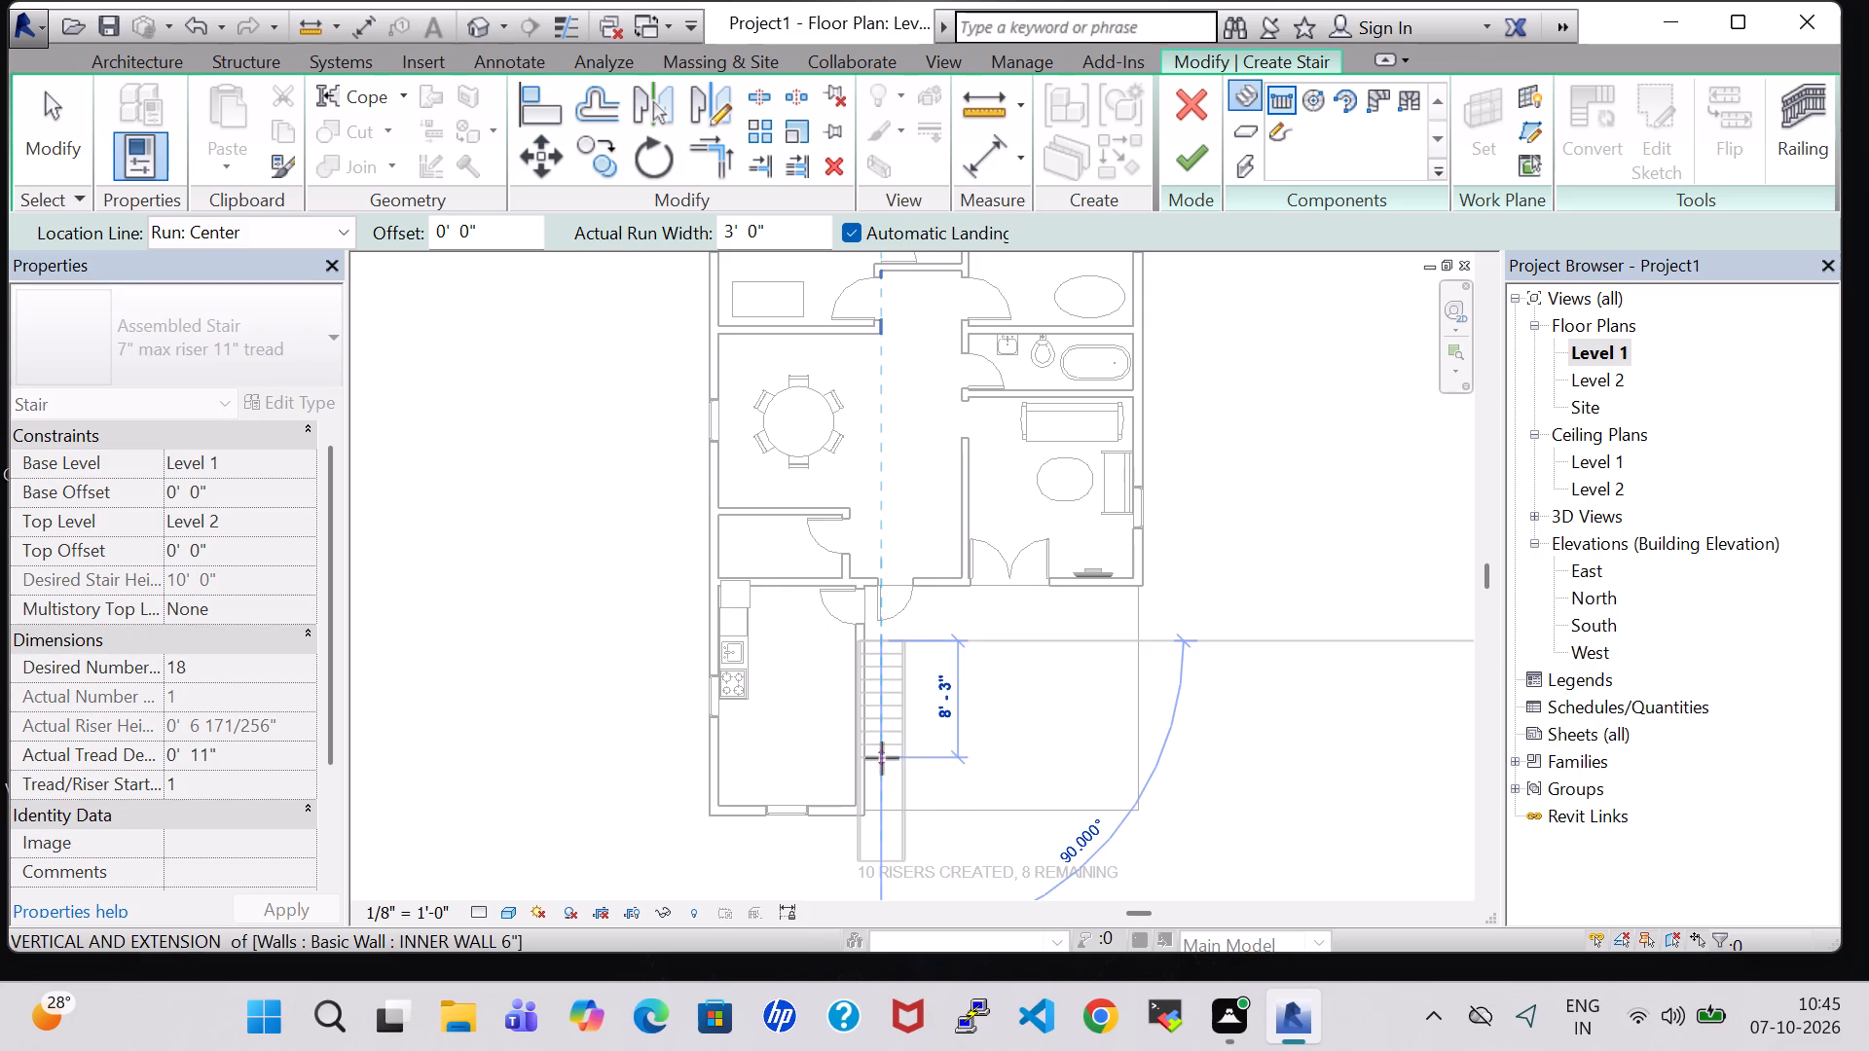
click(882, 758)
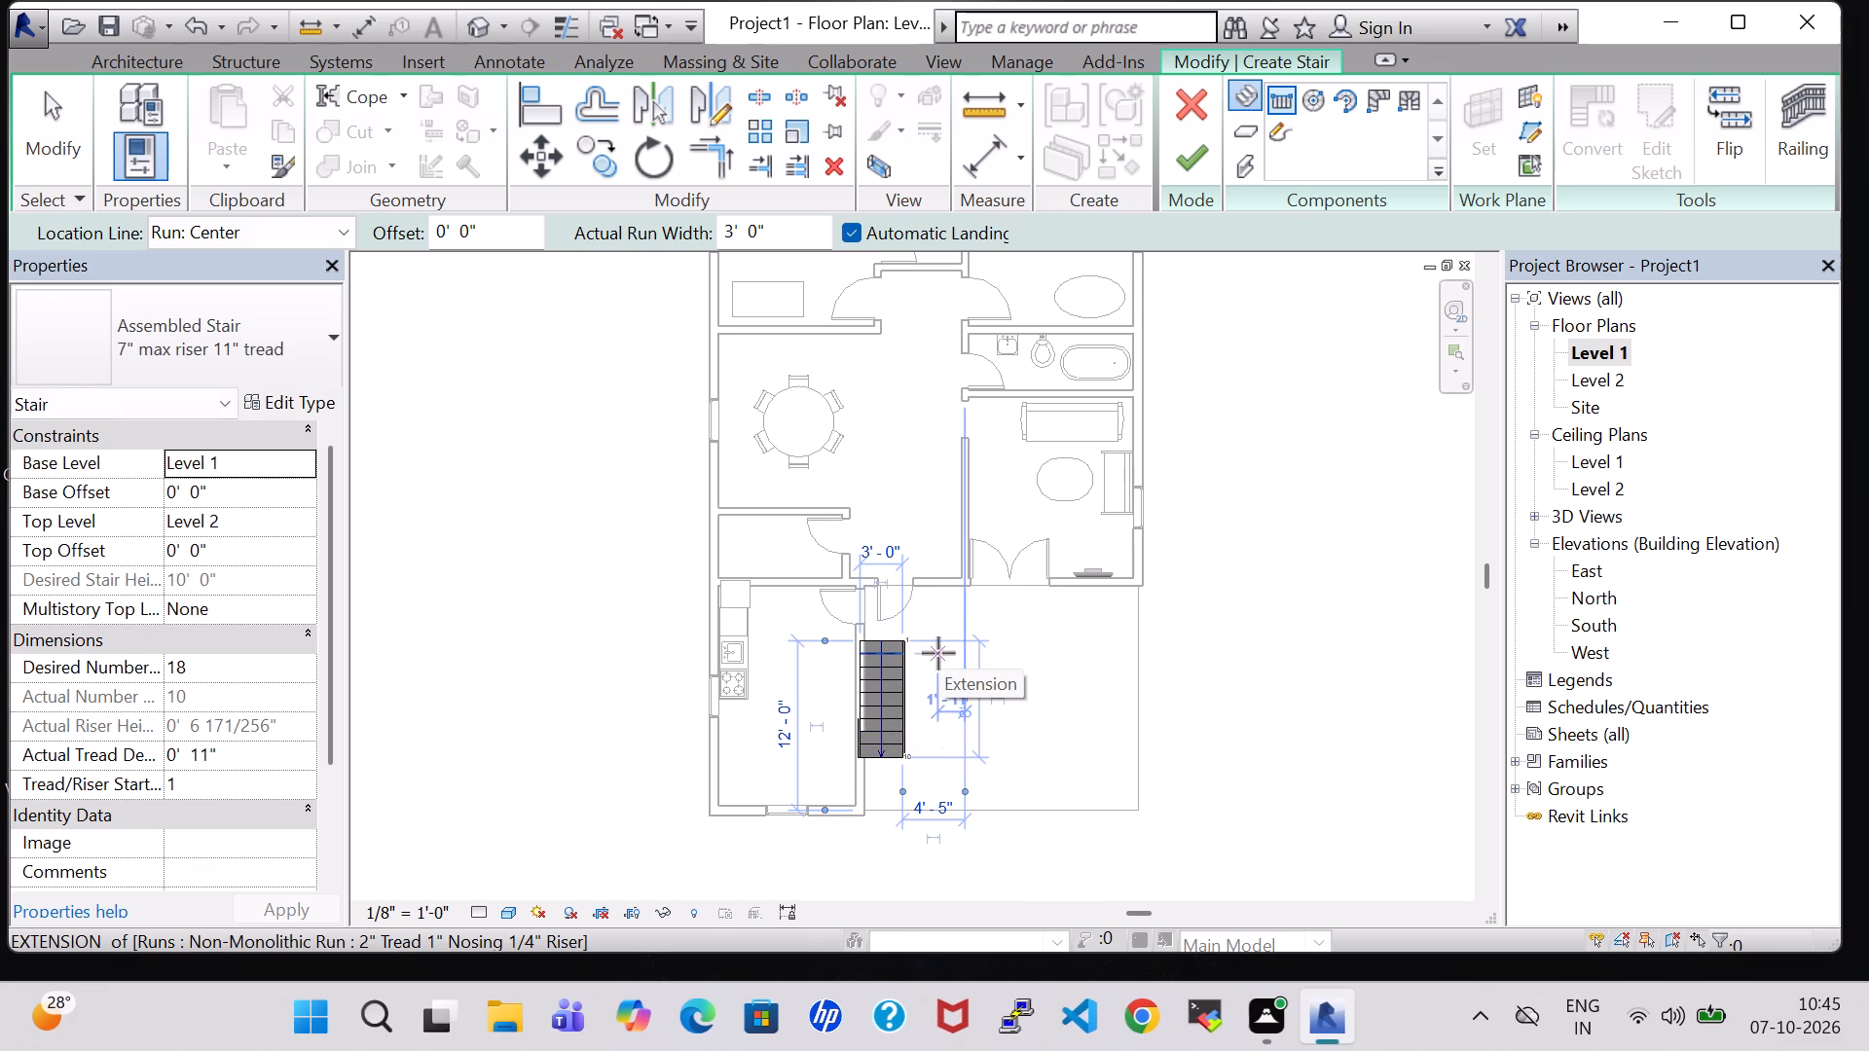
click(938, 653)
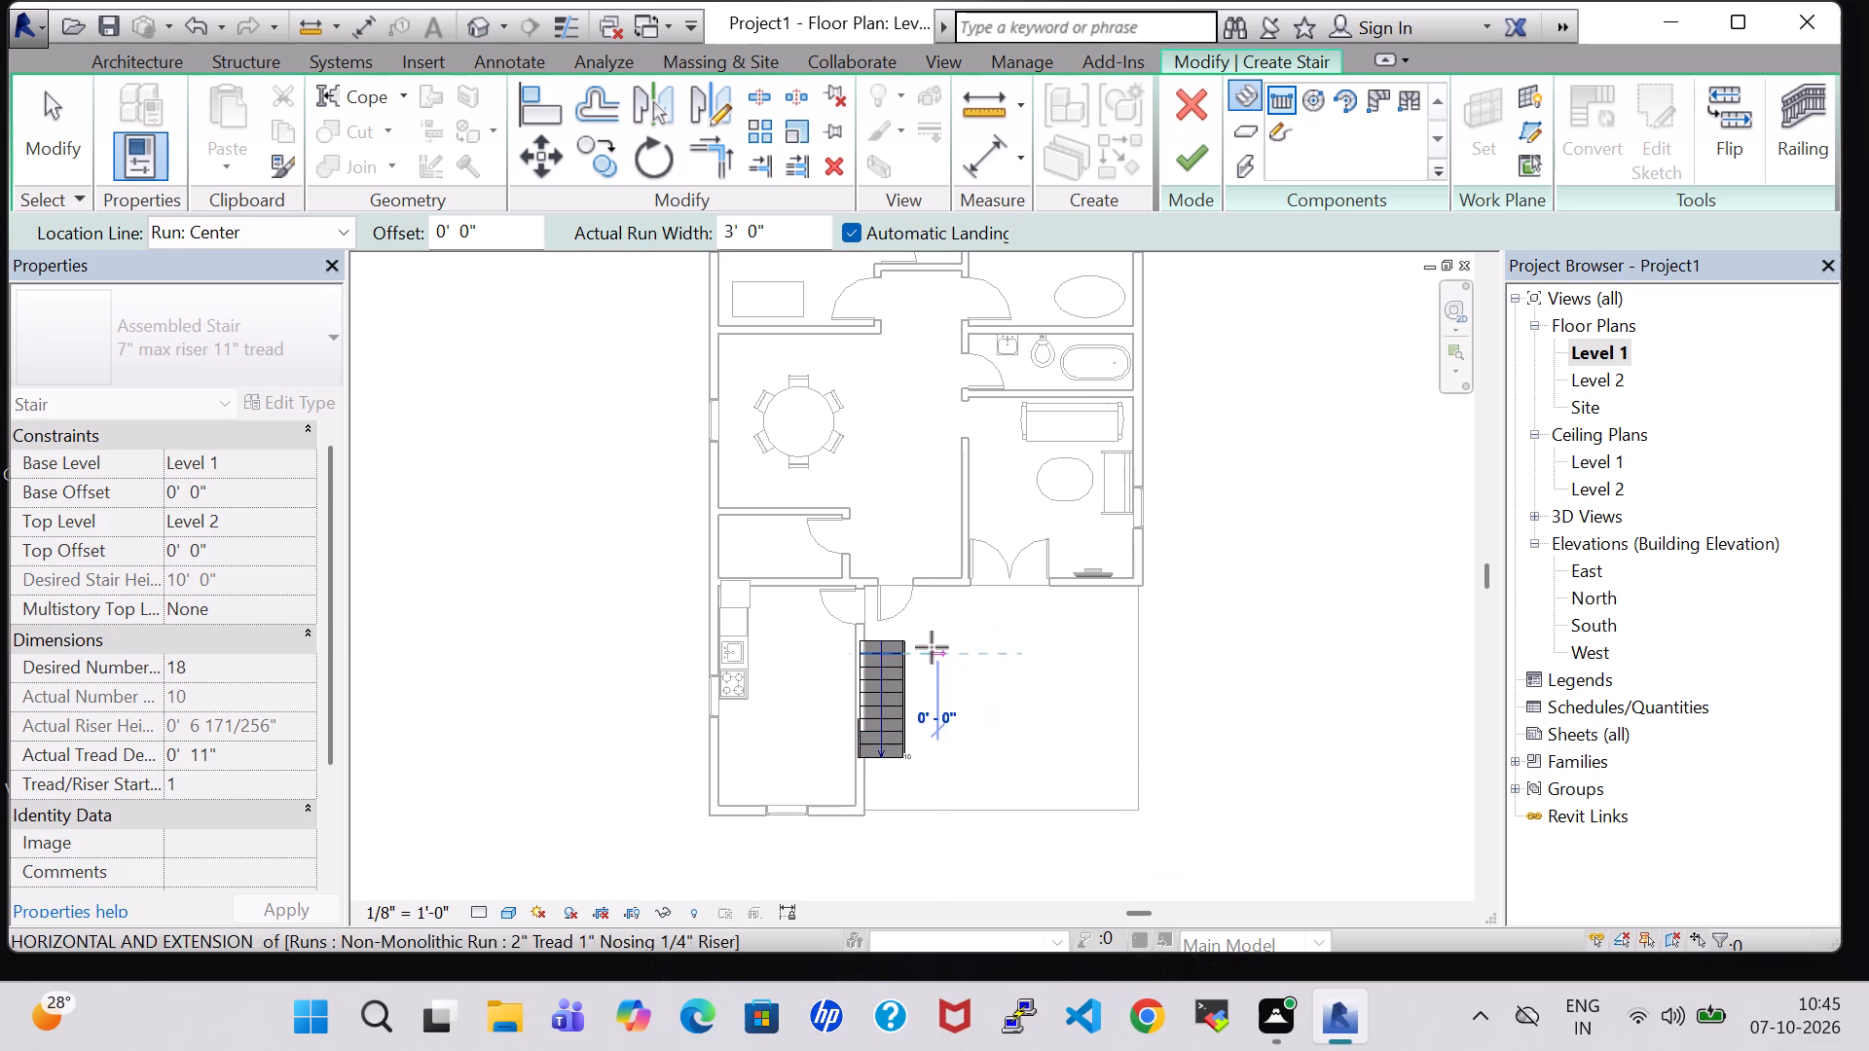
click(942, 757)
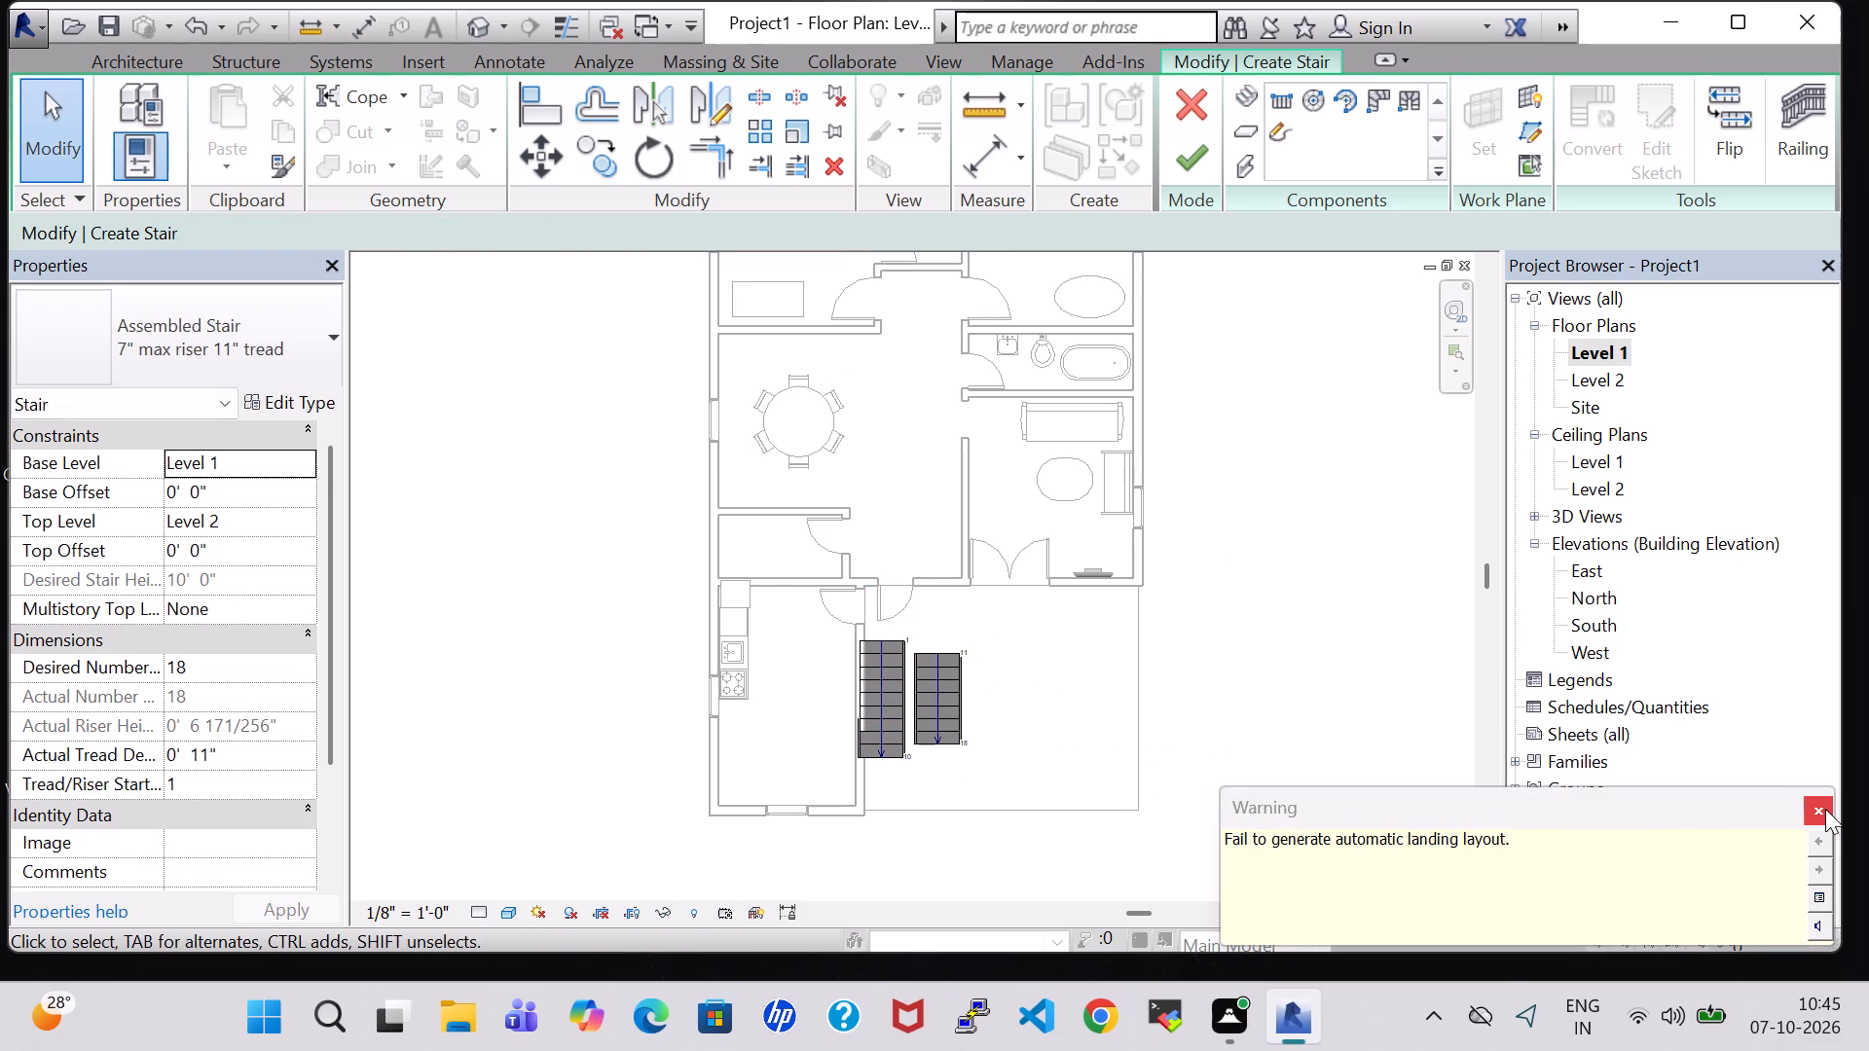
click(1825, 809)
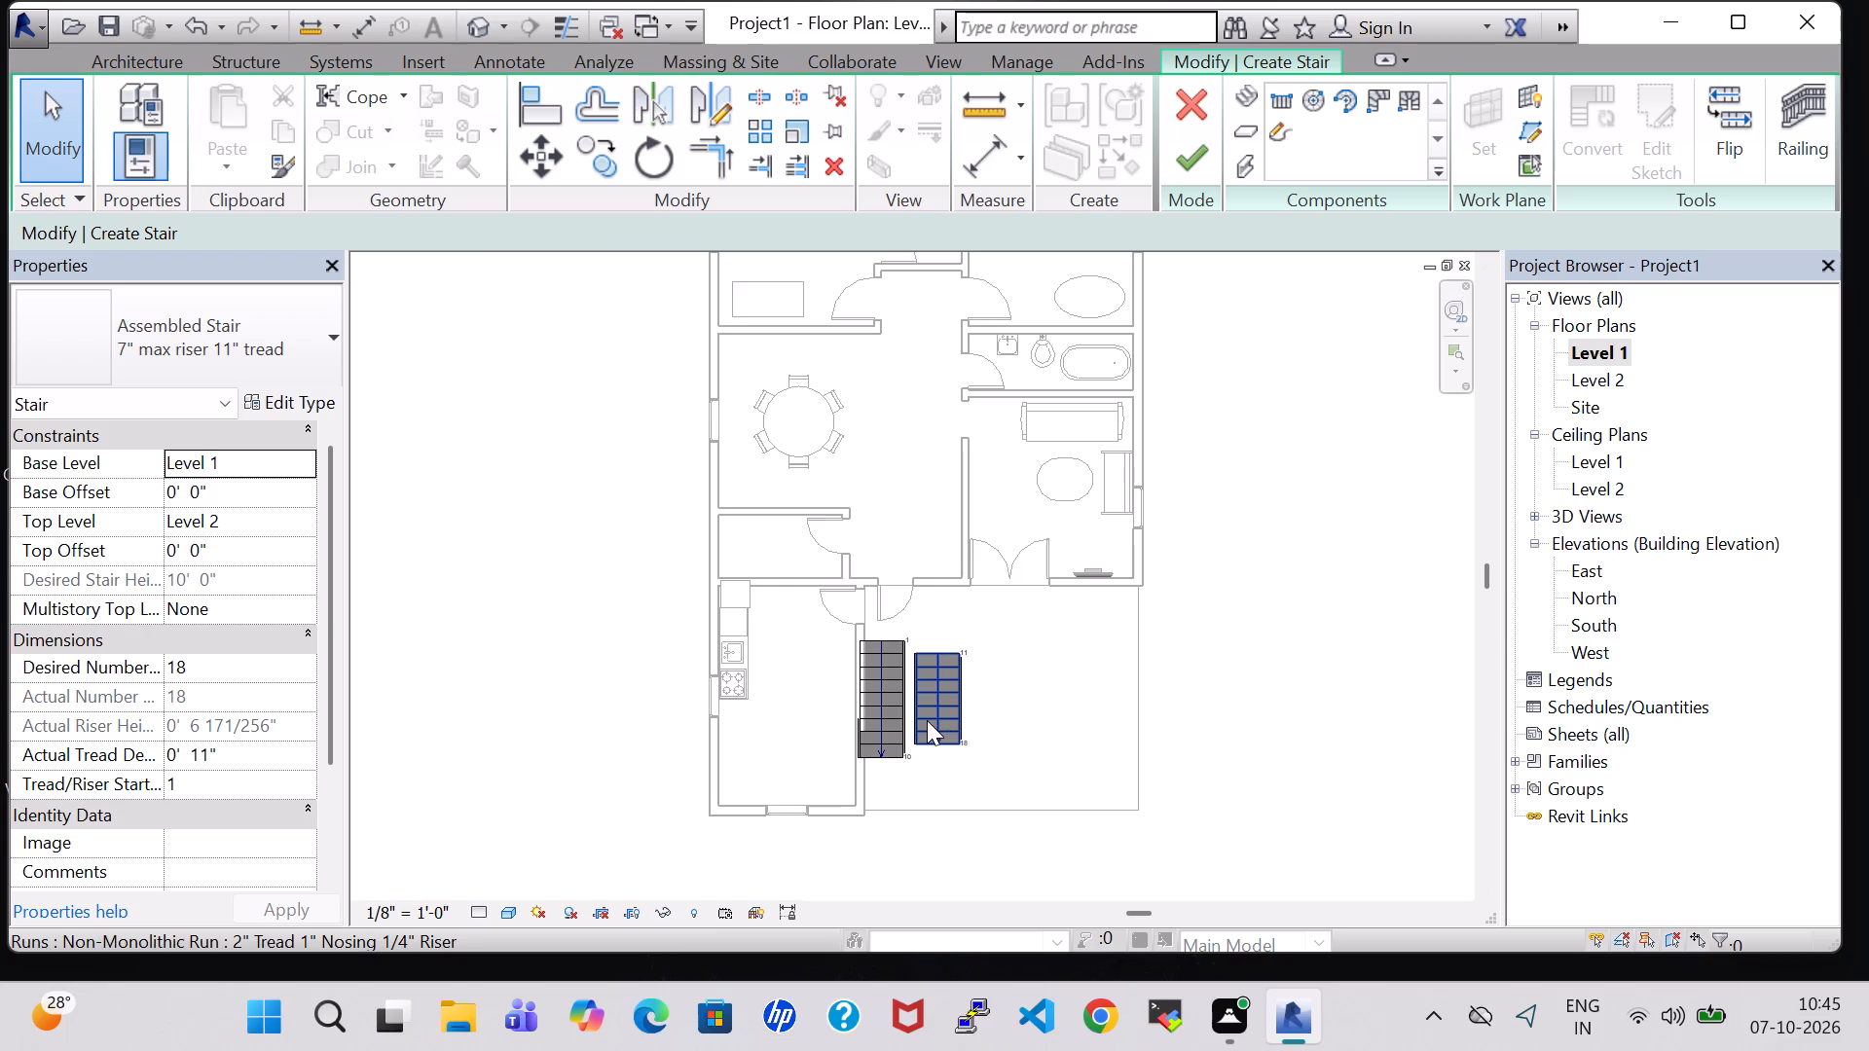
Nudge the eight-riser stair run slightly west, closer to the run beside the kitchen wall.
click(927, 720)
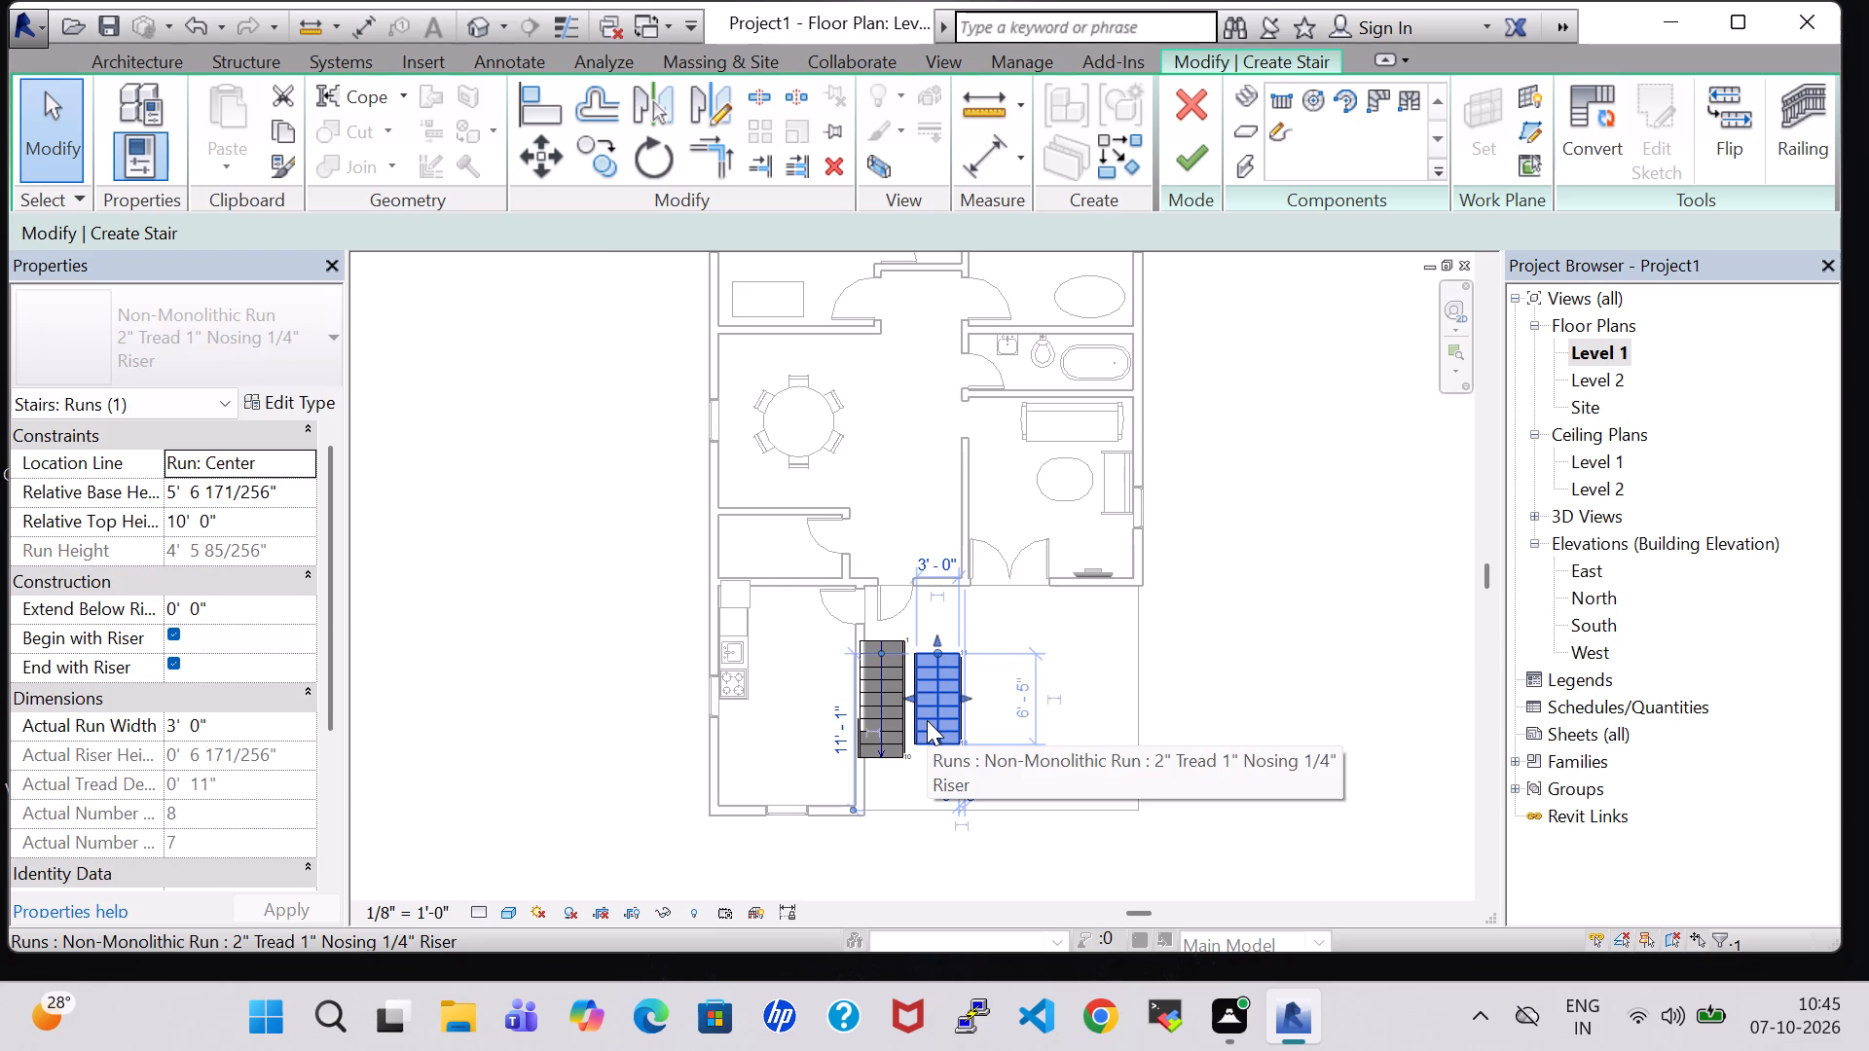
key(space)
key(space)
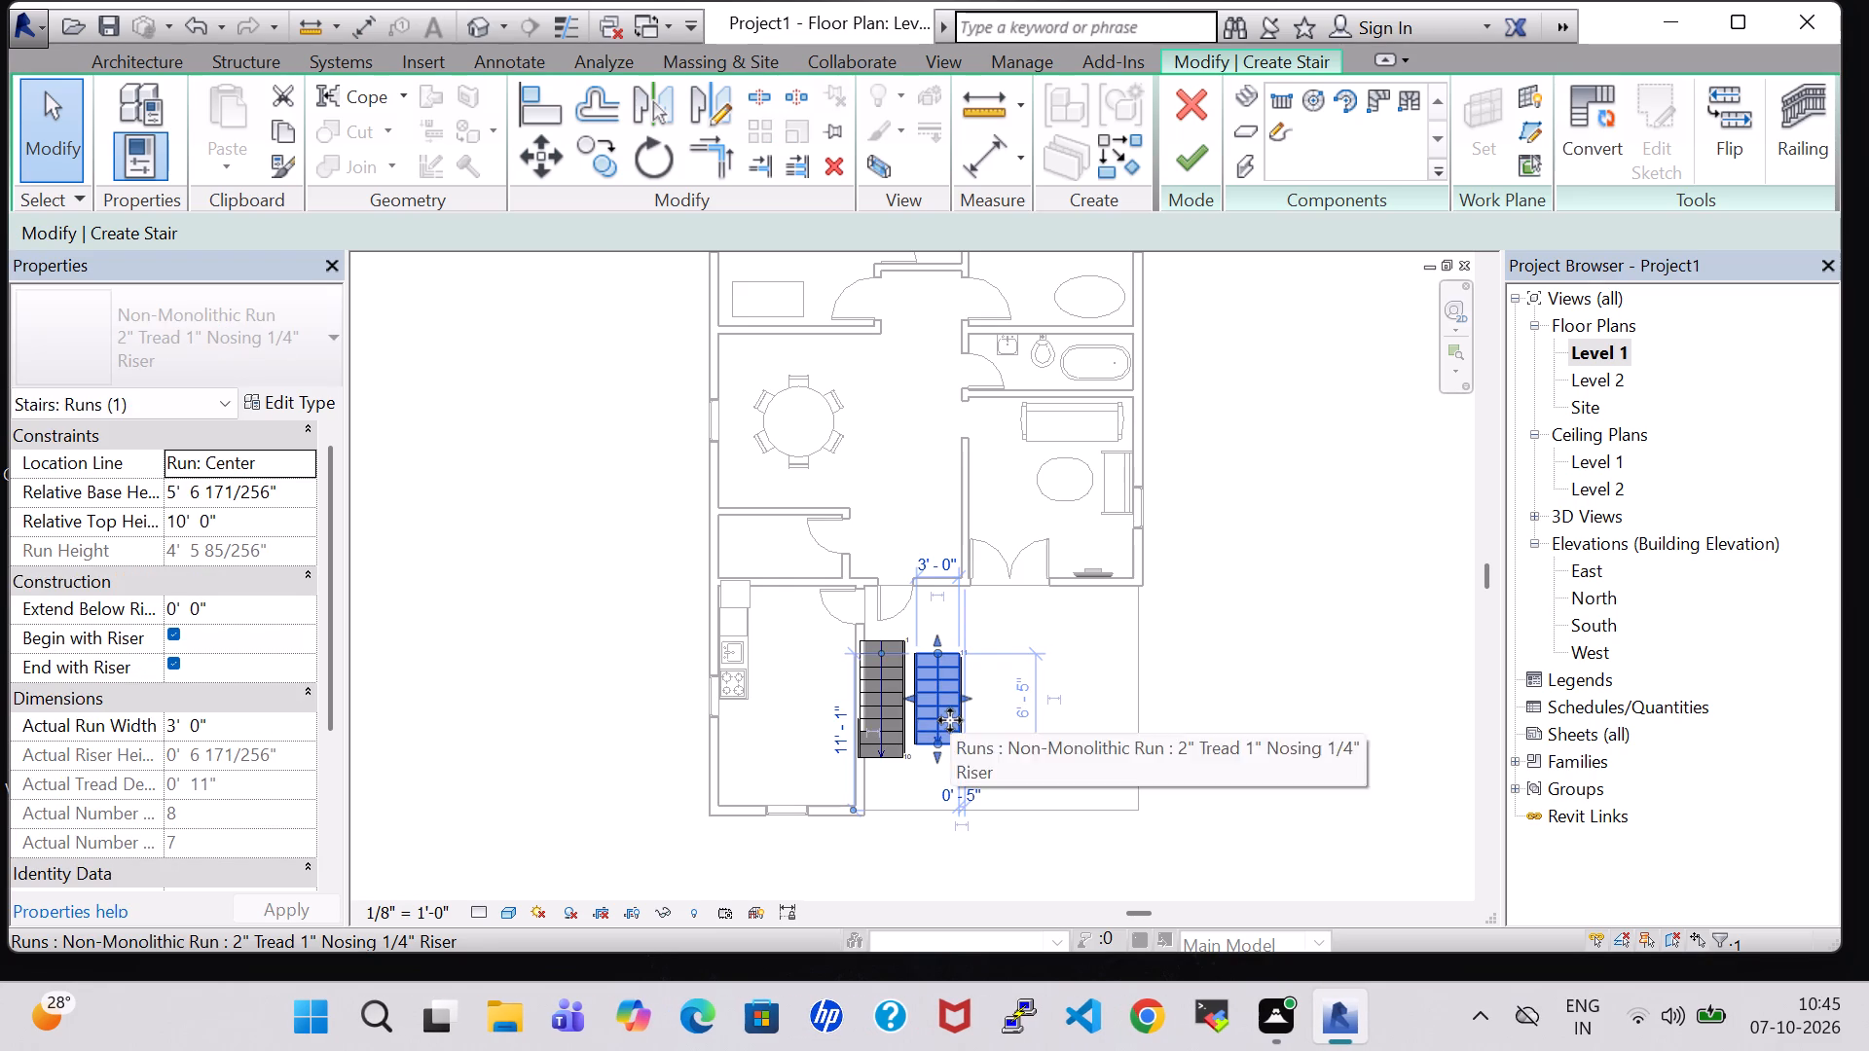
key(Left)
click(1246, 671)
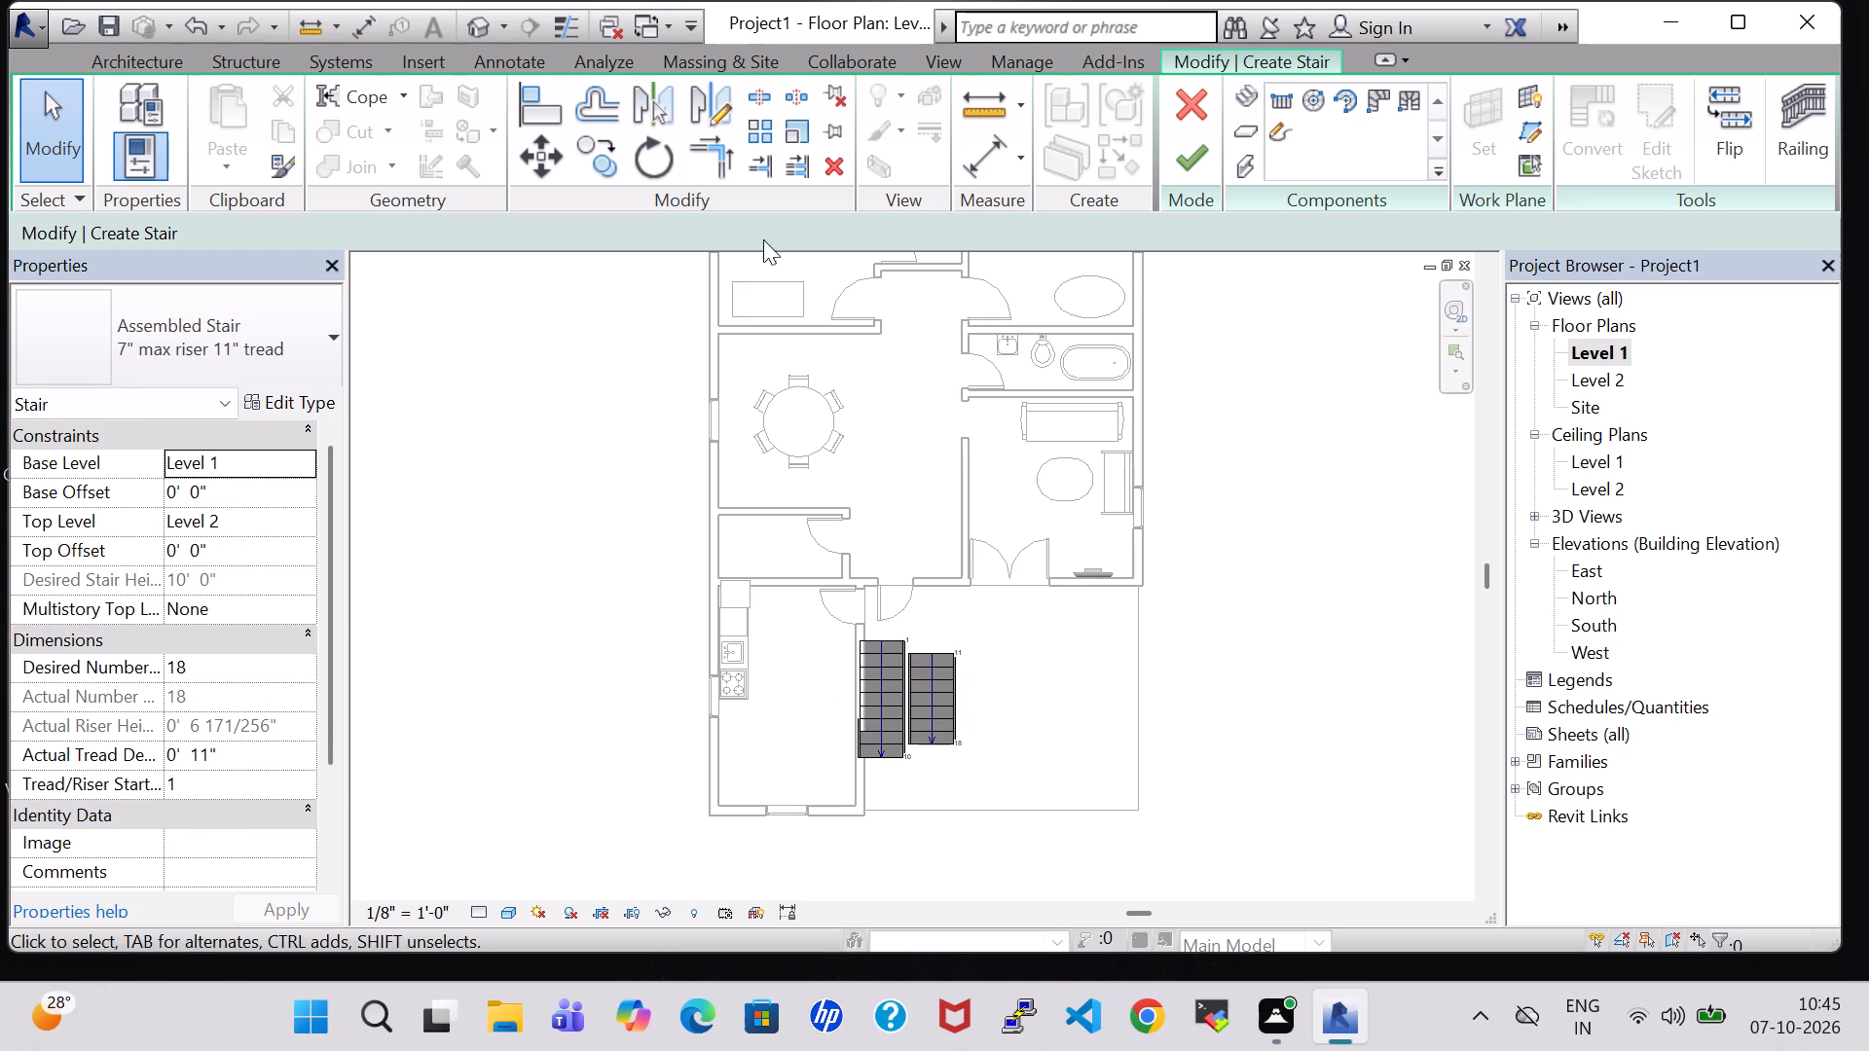
Examine the two stair runs beside the kitchen up close in the 3D view.
click(483, 26)
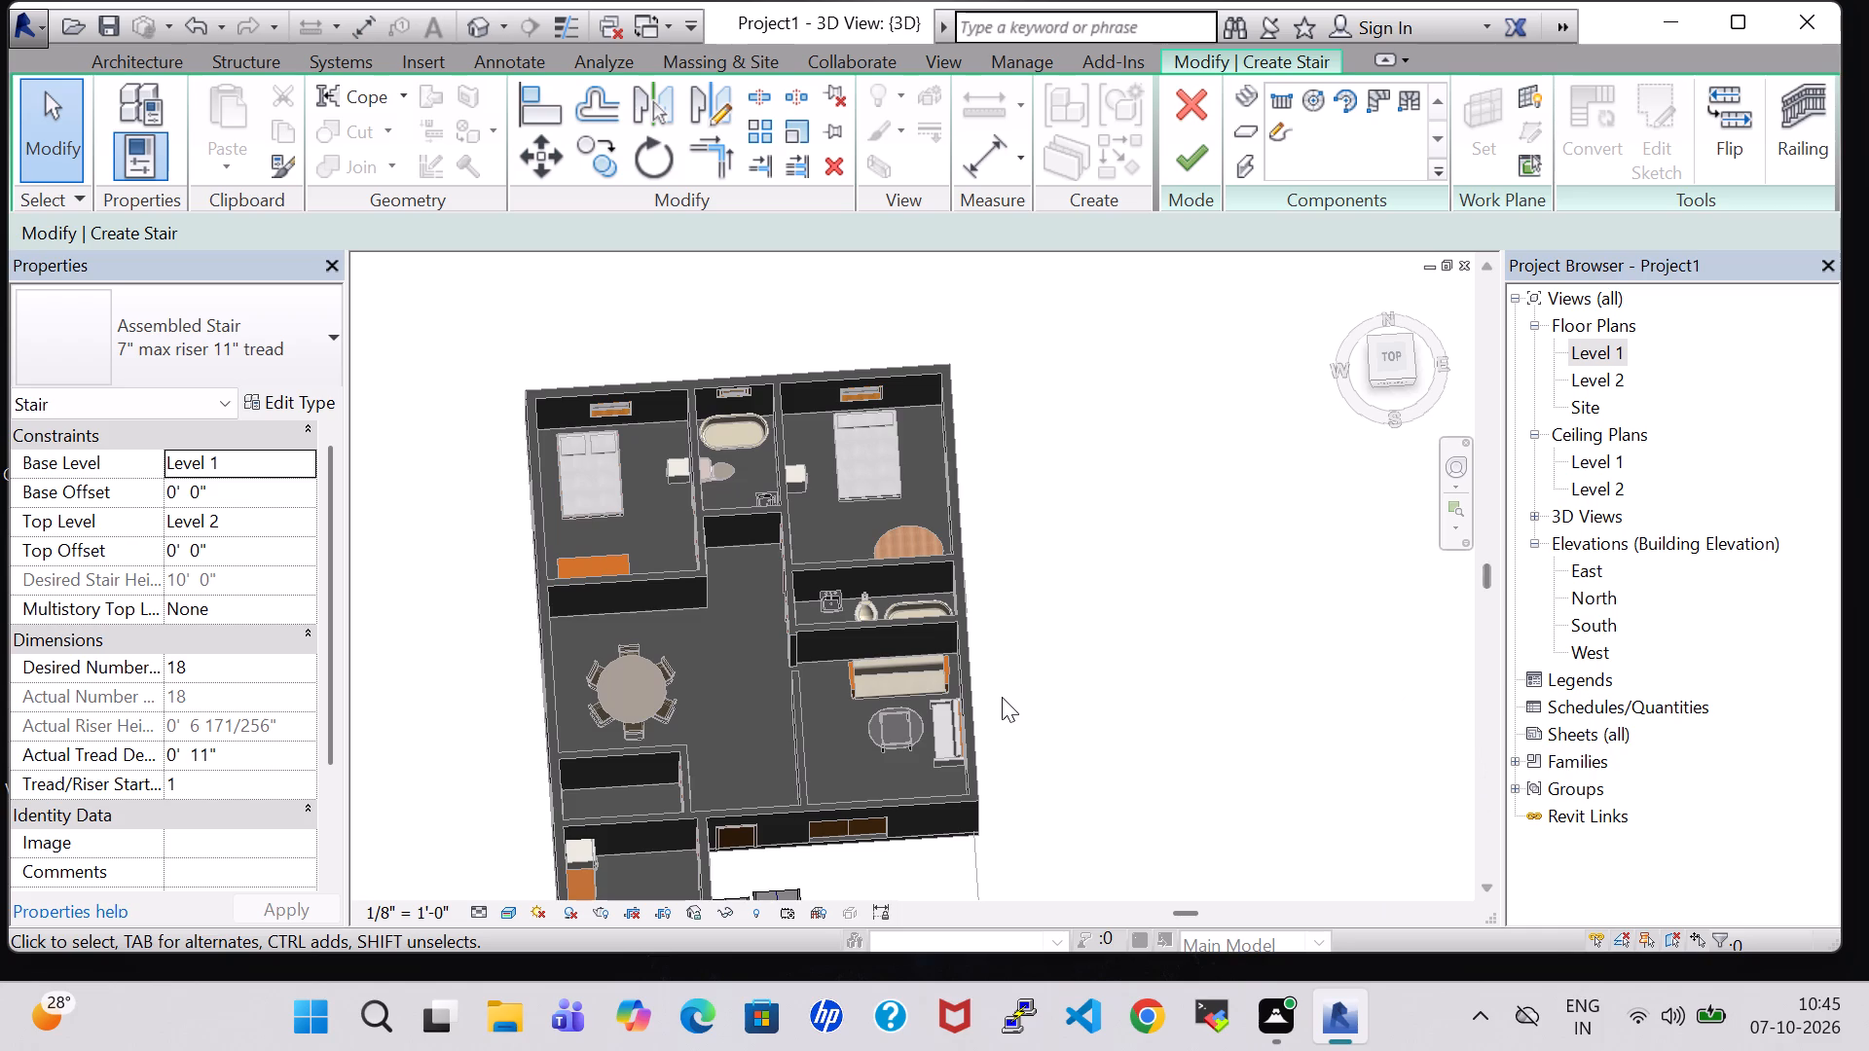
scroll(999, 695, down, 3)
scroll(960, 872, up, 6)
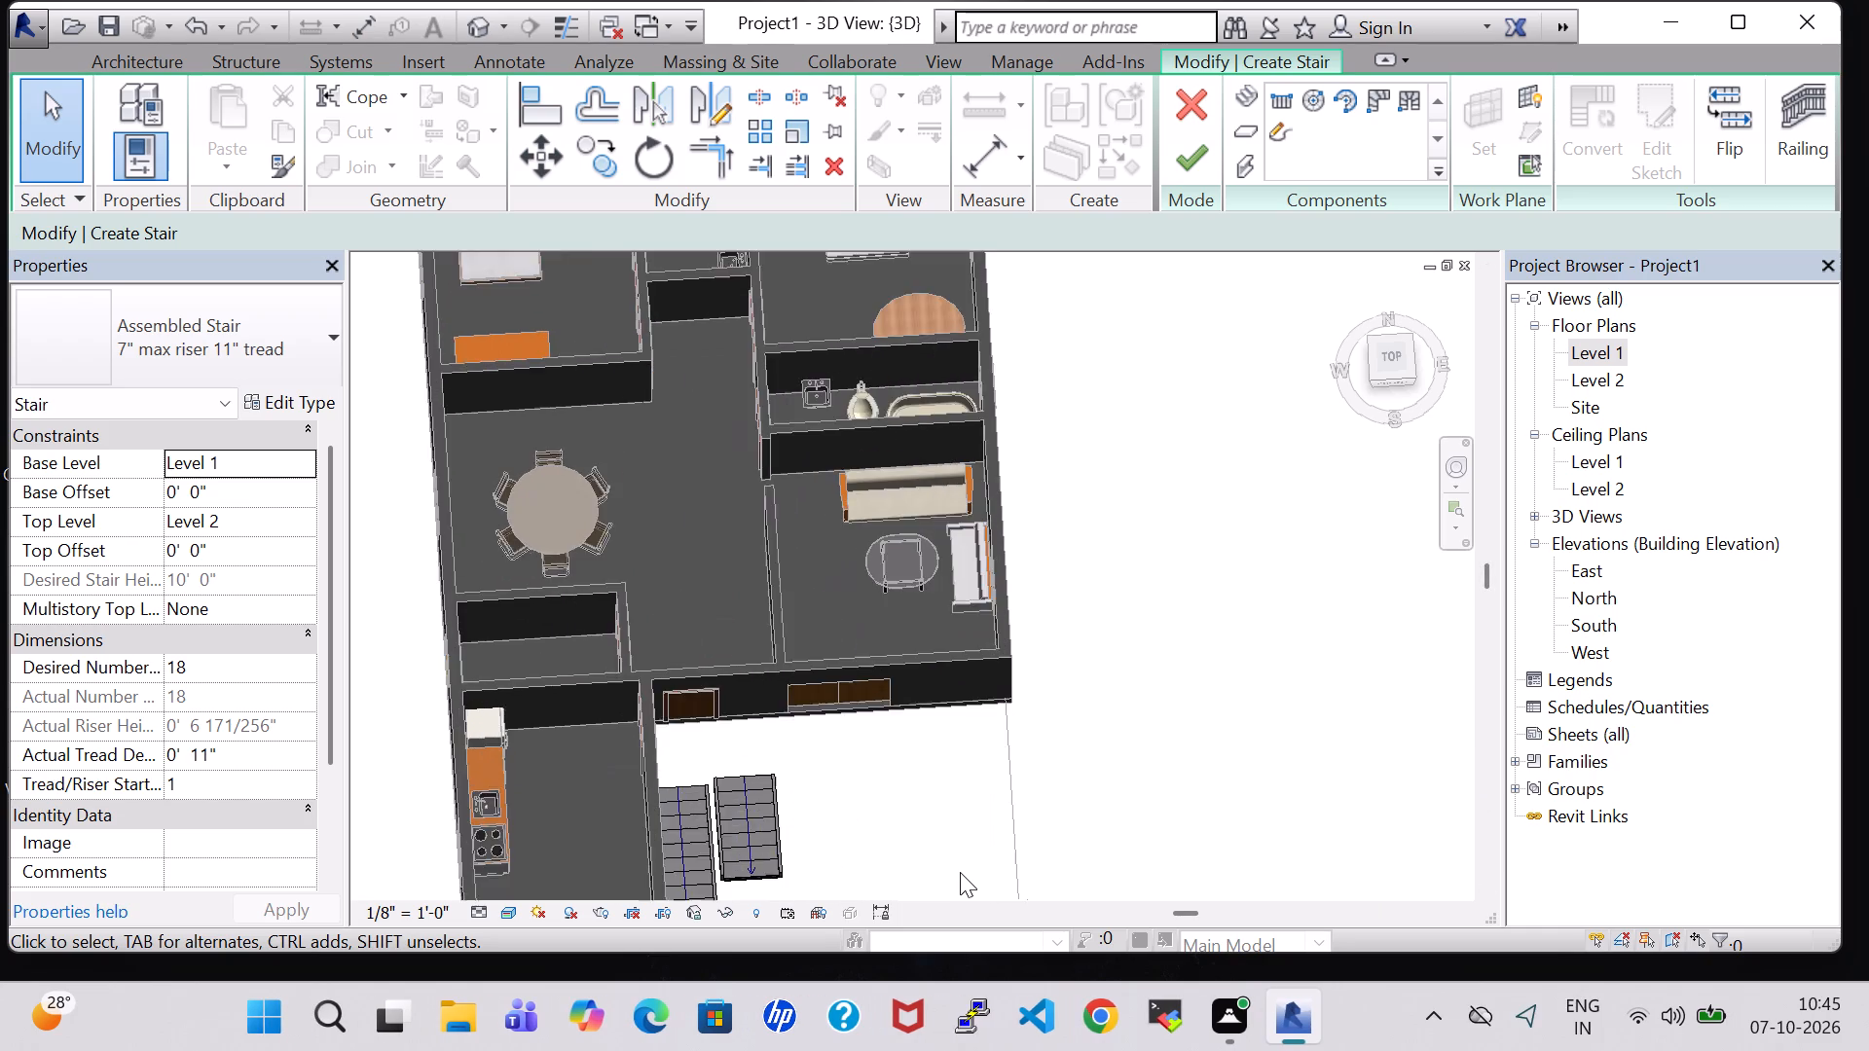
scroll(960, 872, up, 6)
middle_drag(700, 716, 1082, 543)
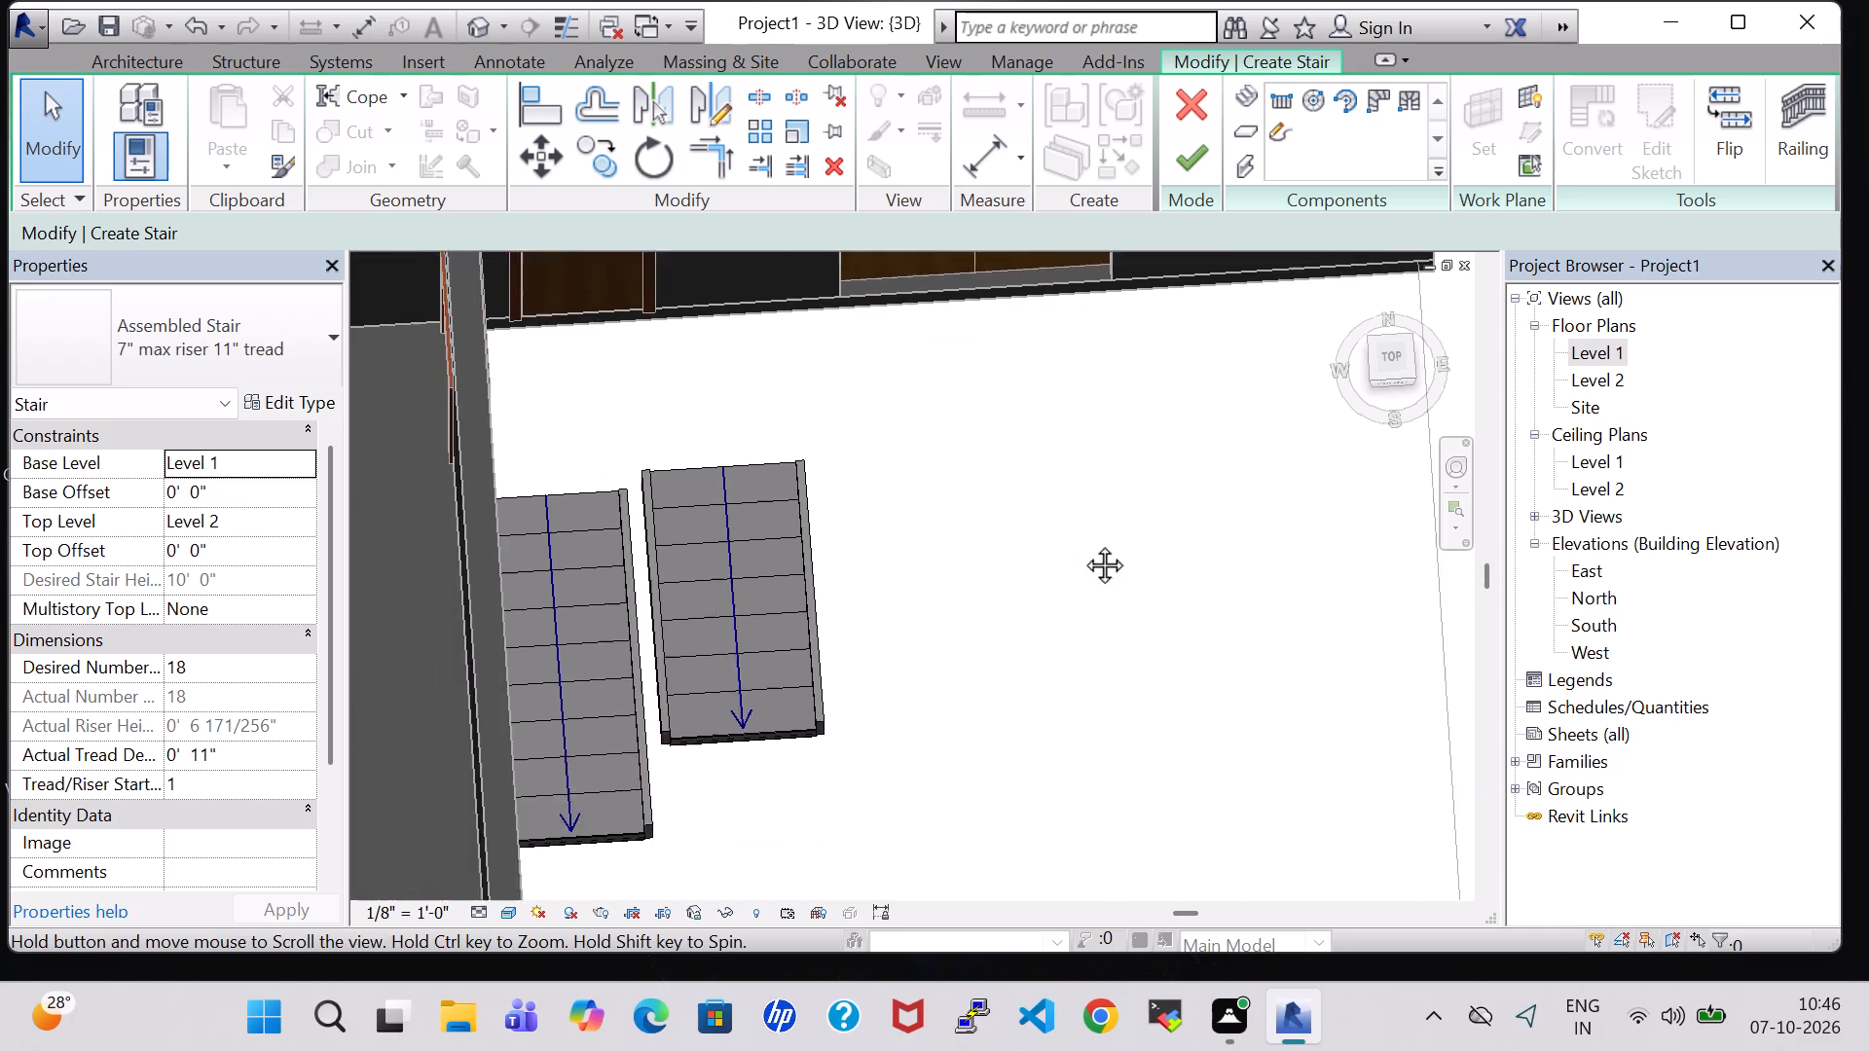
middle_drag(1082, 543, 1107, 528)
scroll(1107, 528, up, 1)
click(606, 501)
click(694, 469)
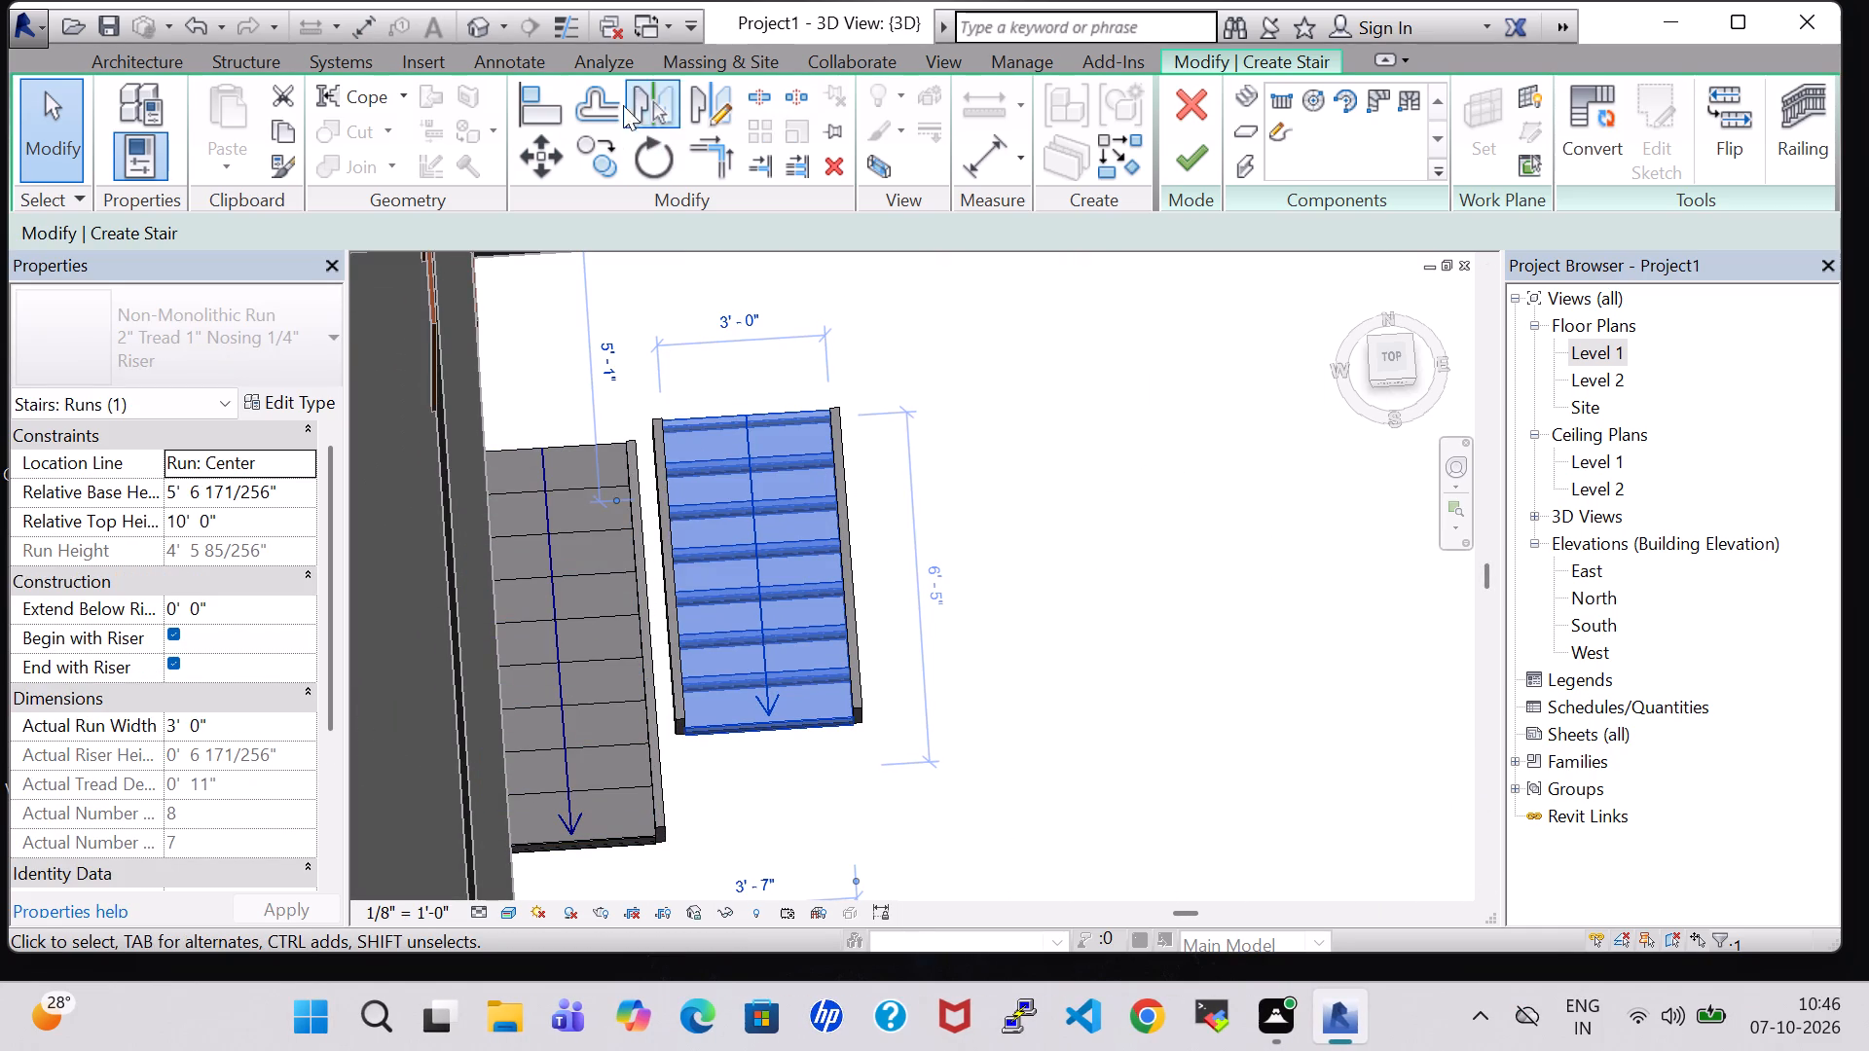
click(162, 65)
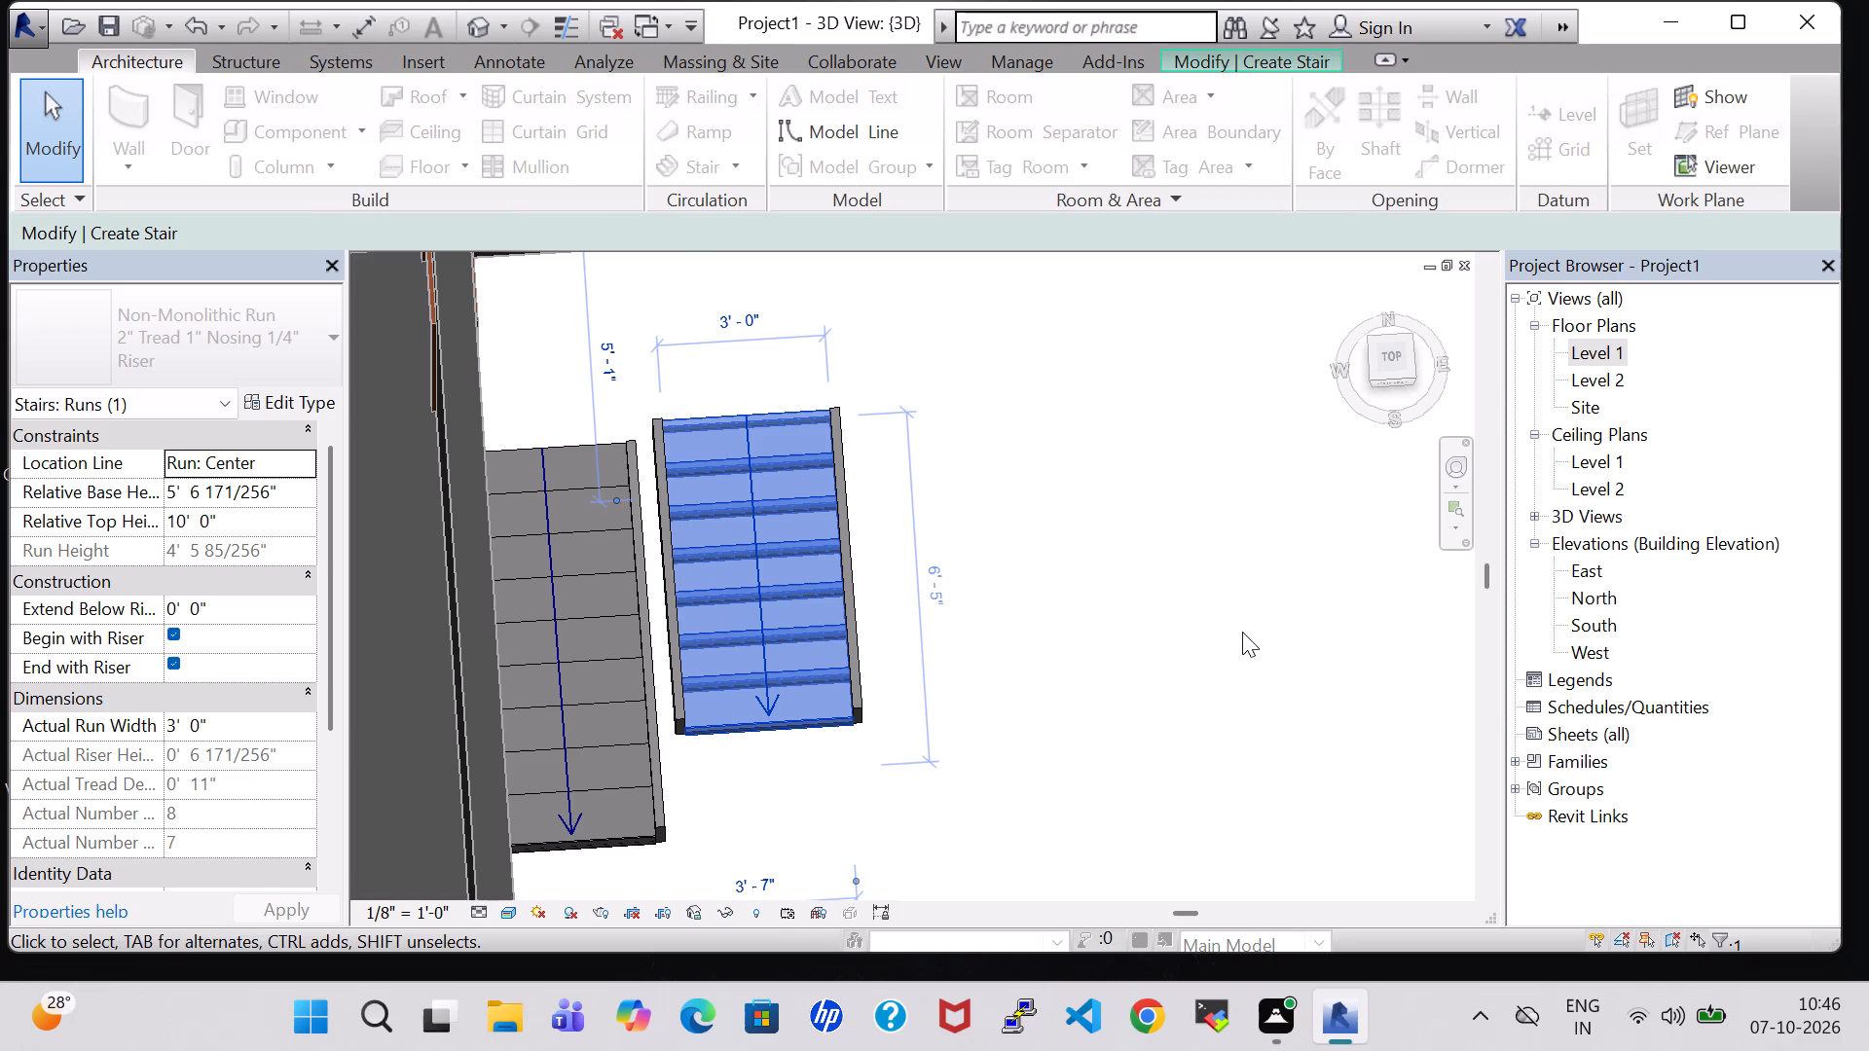
click(1251, 632)
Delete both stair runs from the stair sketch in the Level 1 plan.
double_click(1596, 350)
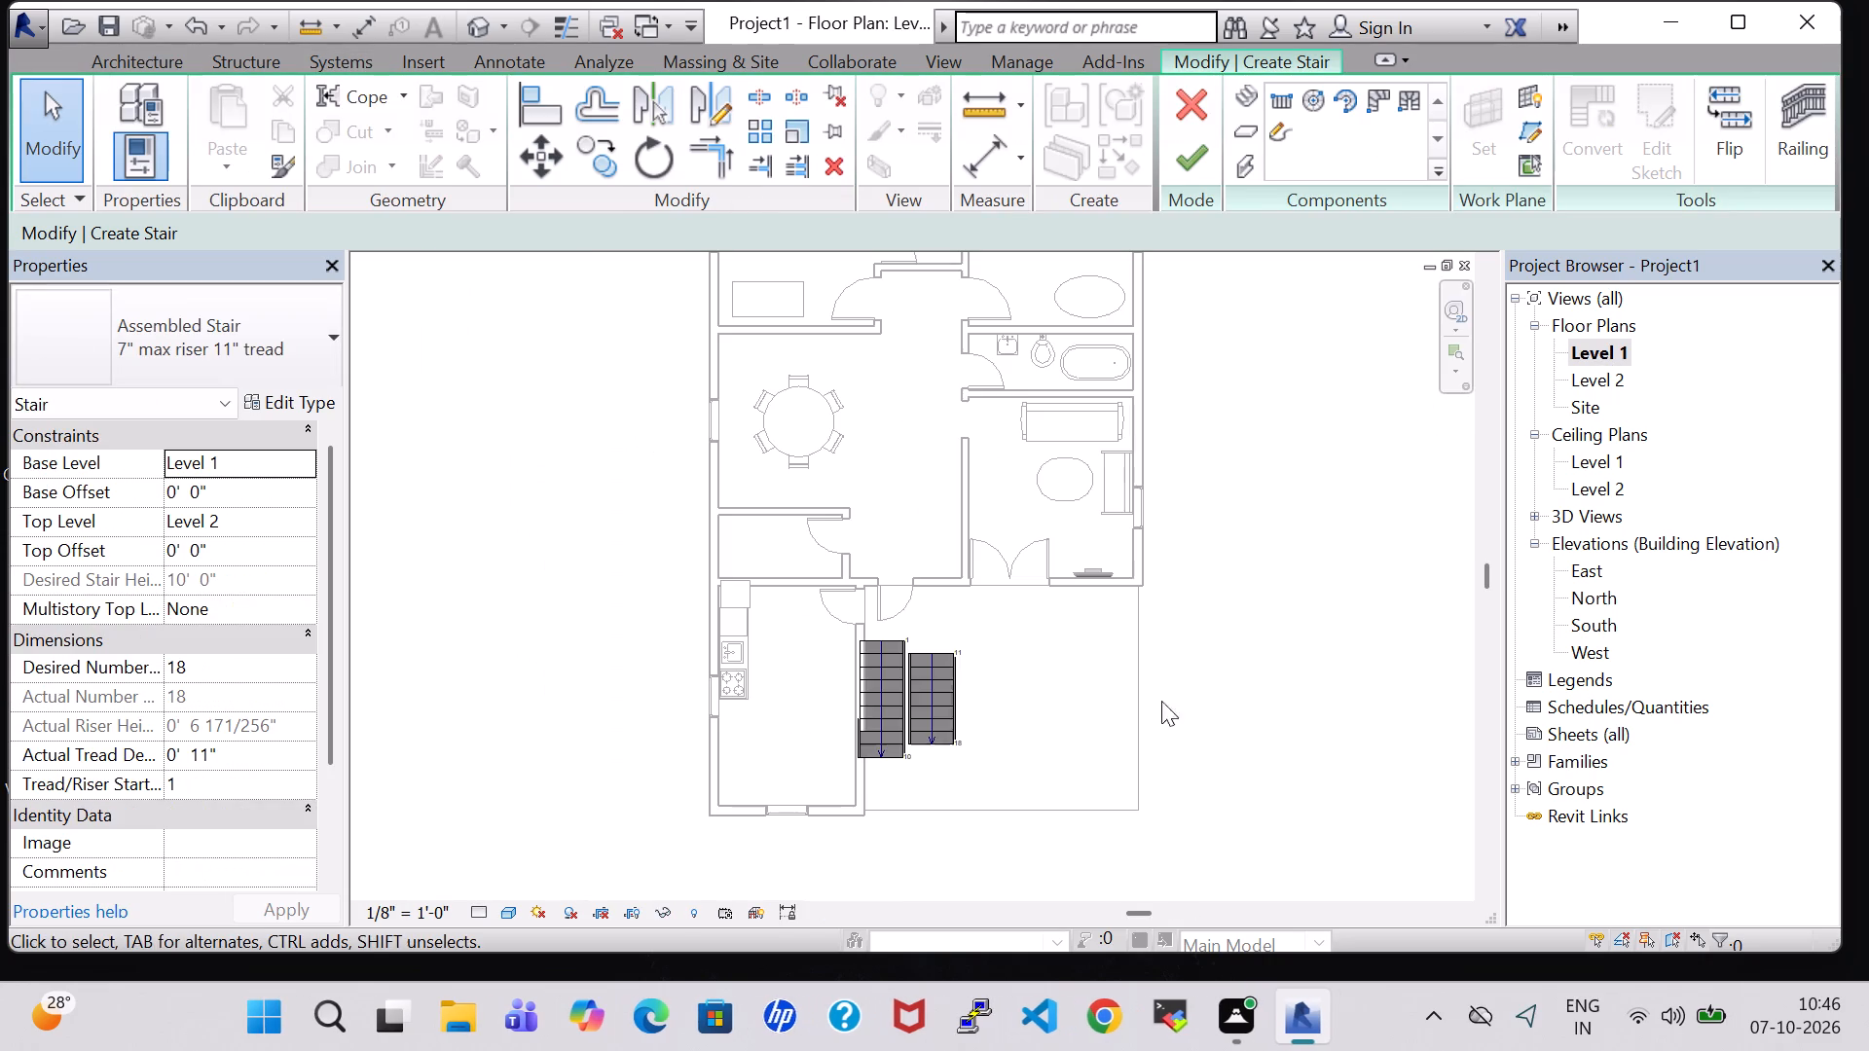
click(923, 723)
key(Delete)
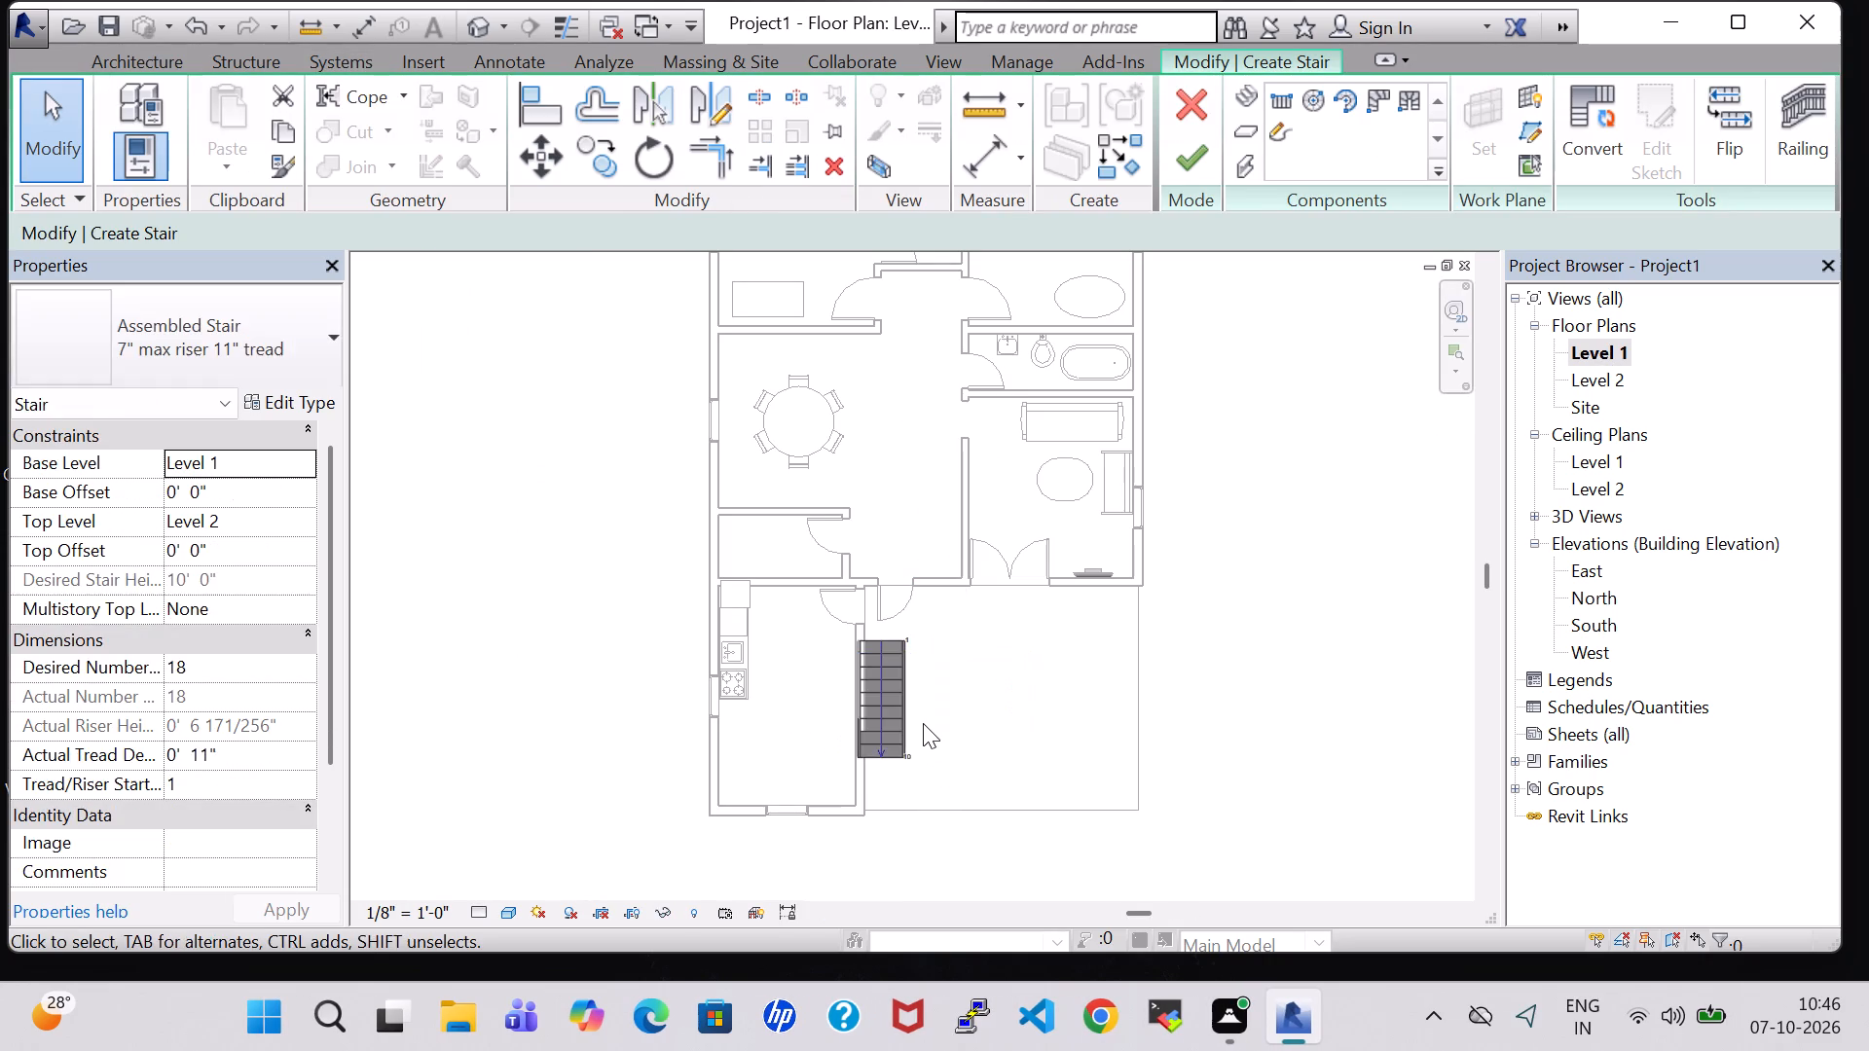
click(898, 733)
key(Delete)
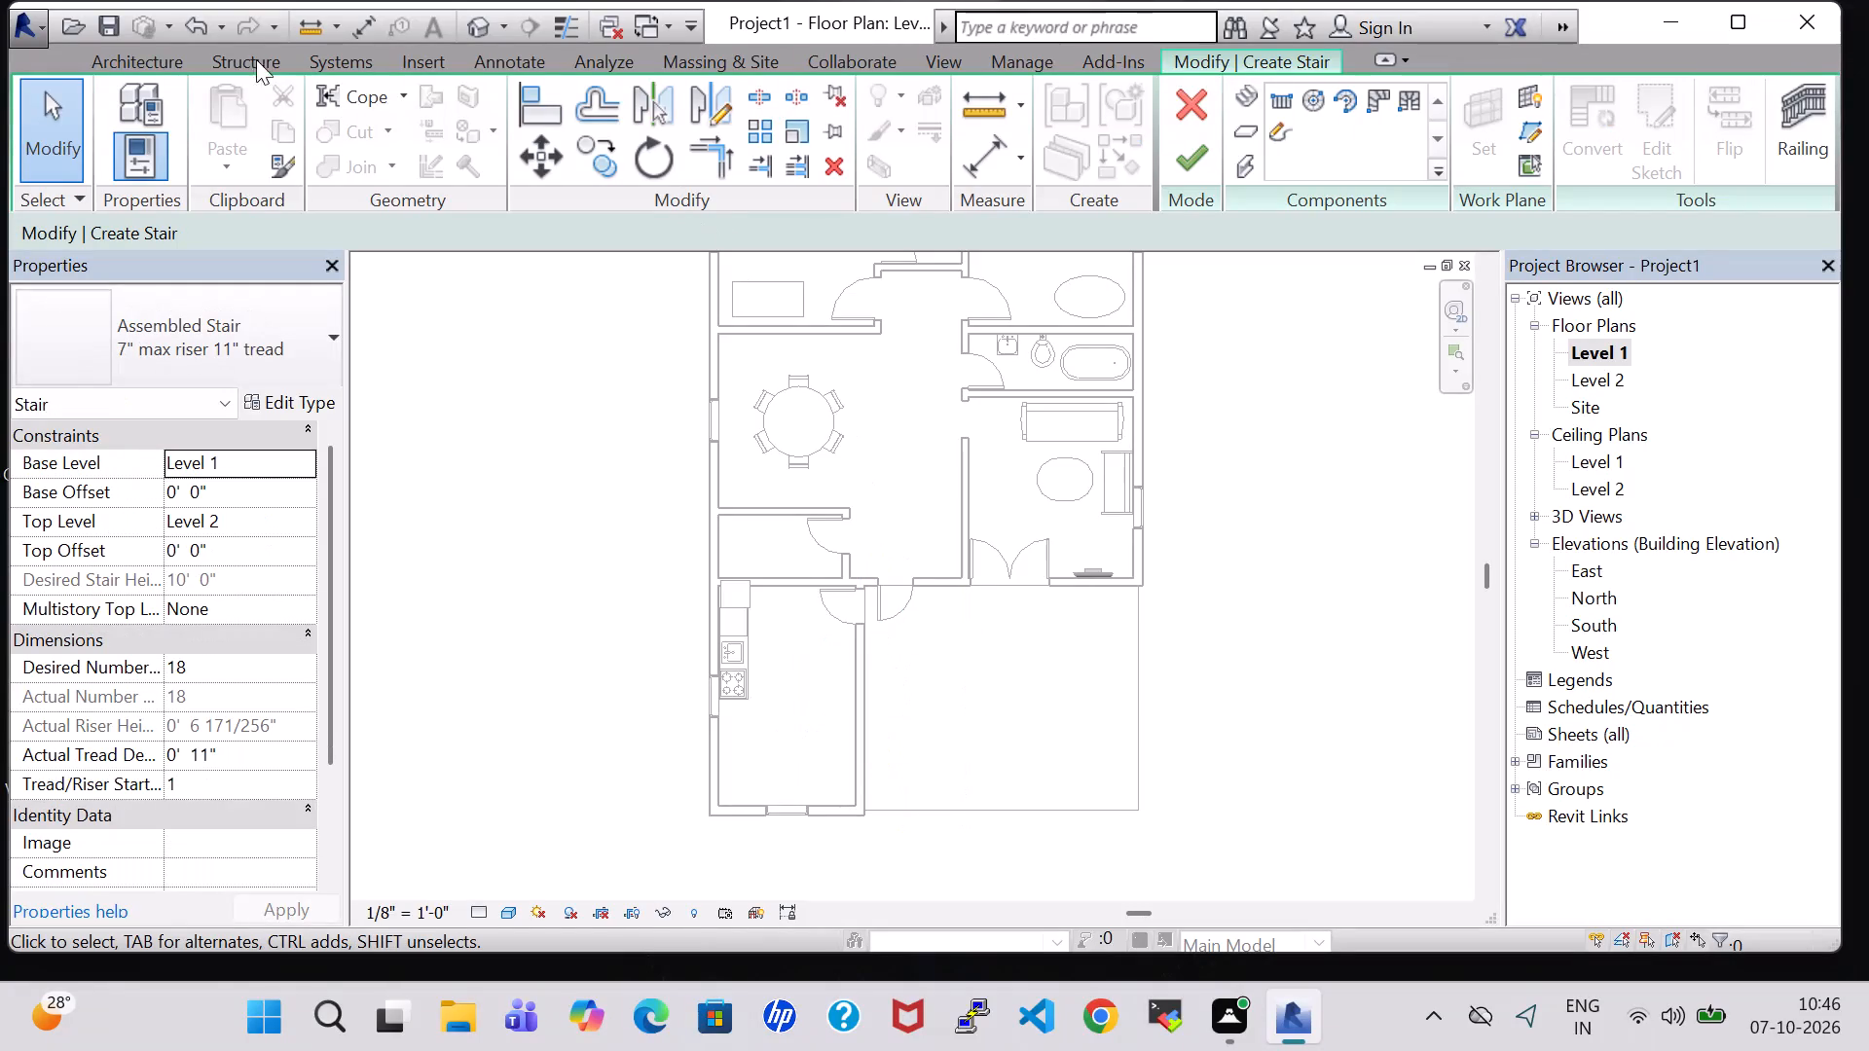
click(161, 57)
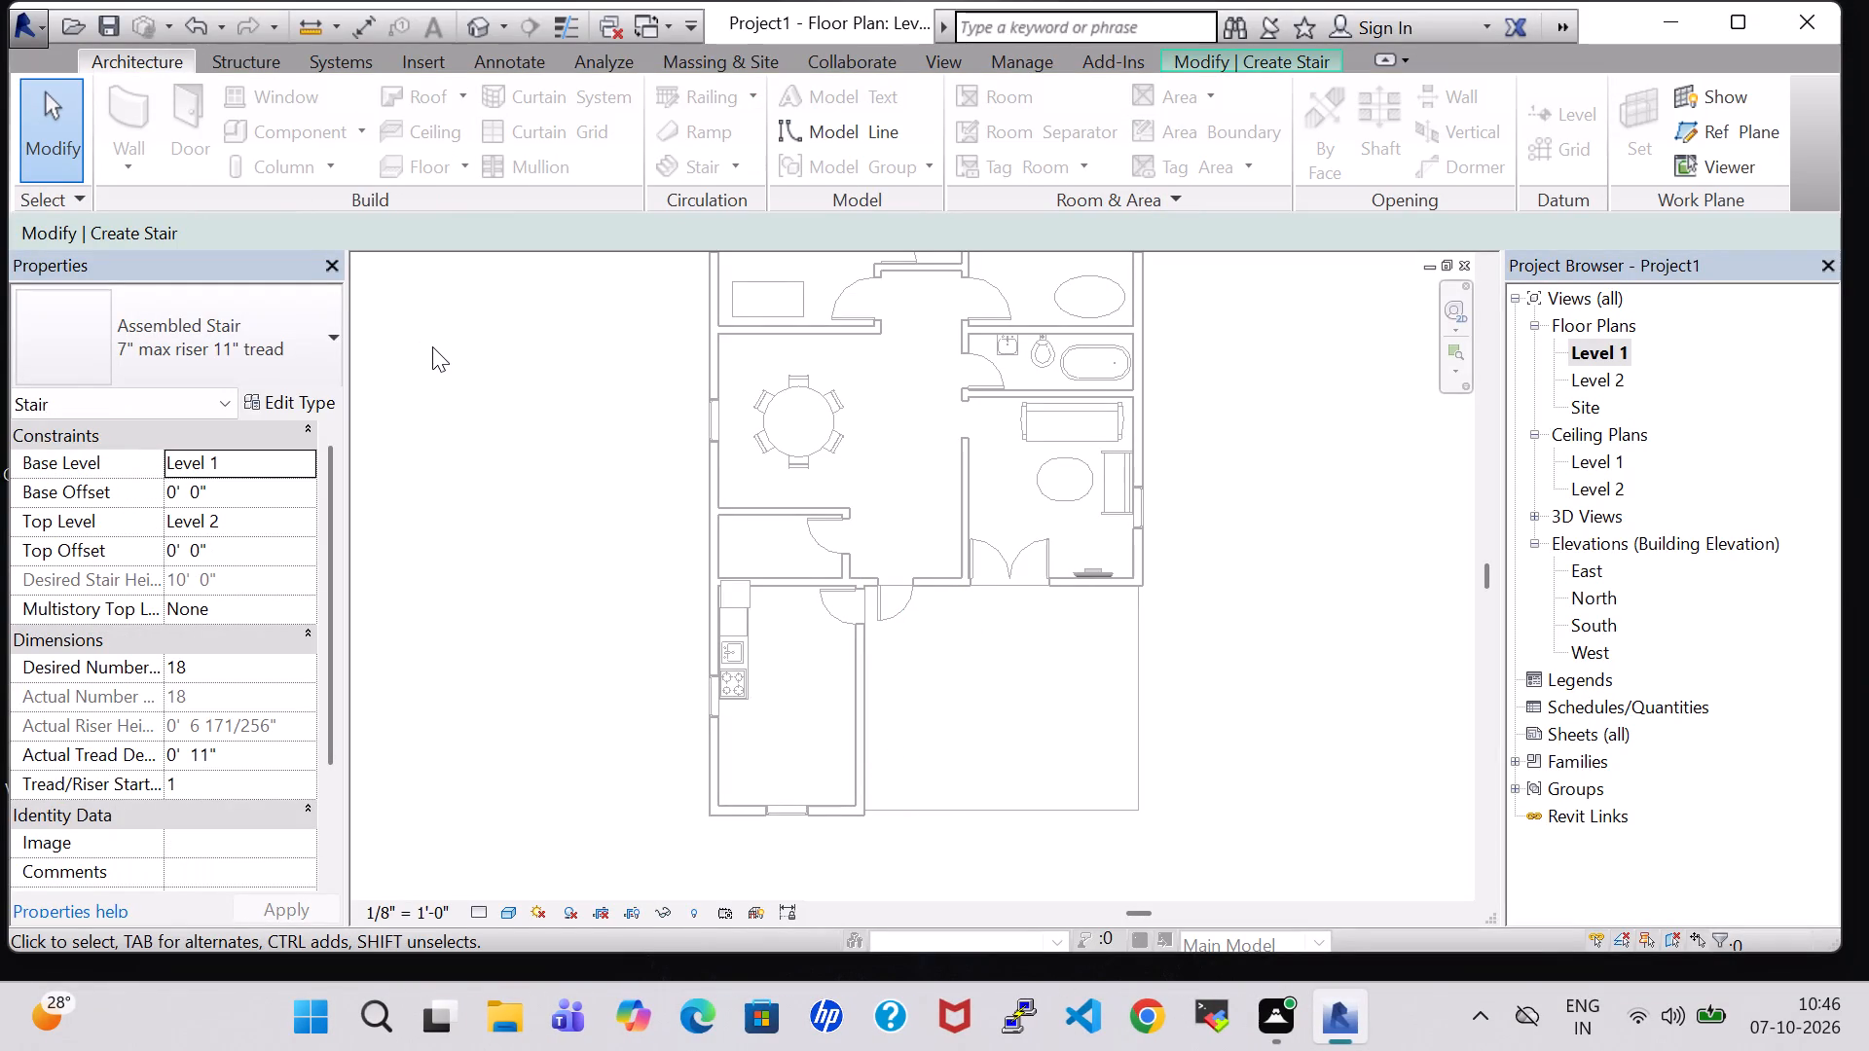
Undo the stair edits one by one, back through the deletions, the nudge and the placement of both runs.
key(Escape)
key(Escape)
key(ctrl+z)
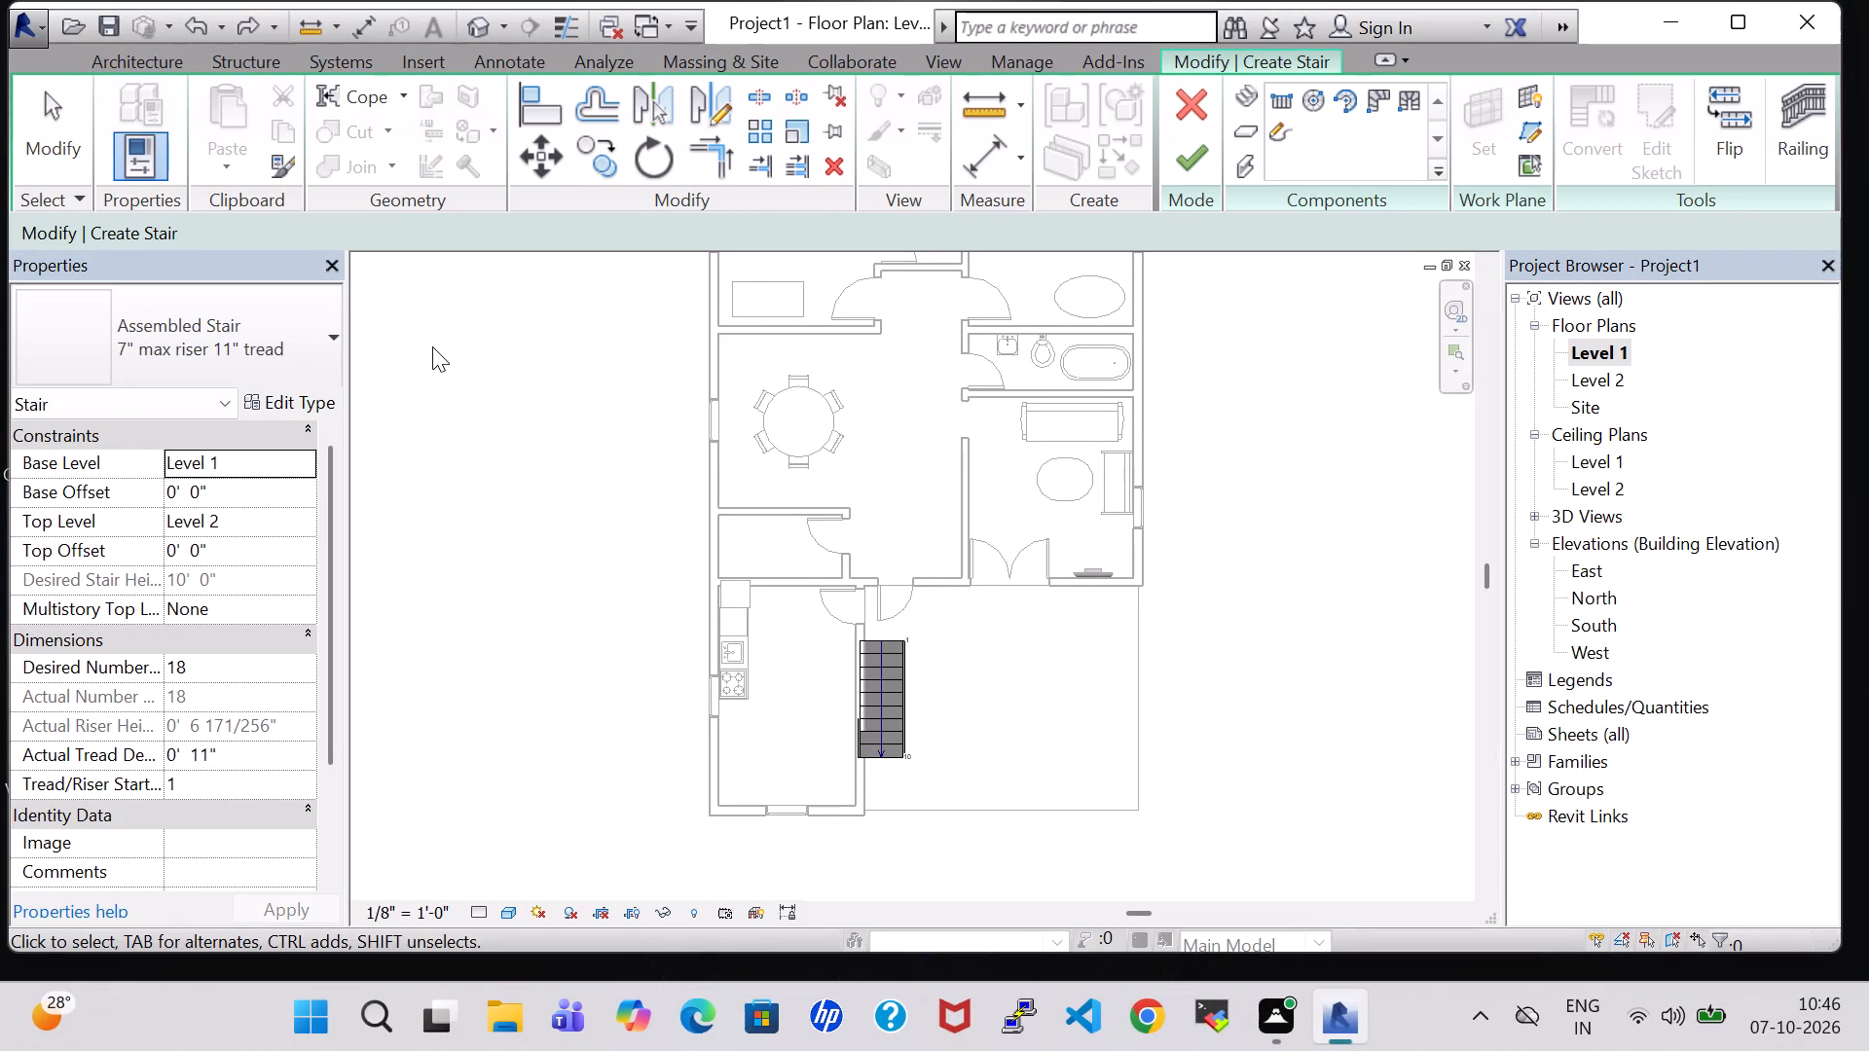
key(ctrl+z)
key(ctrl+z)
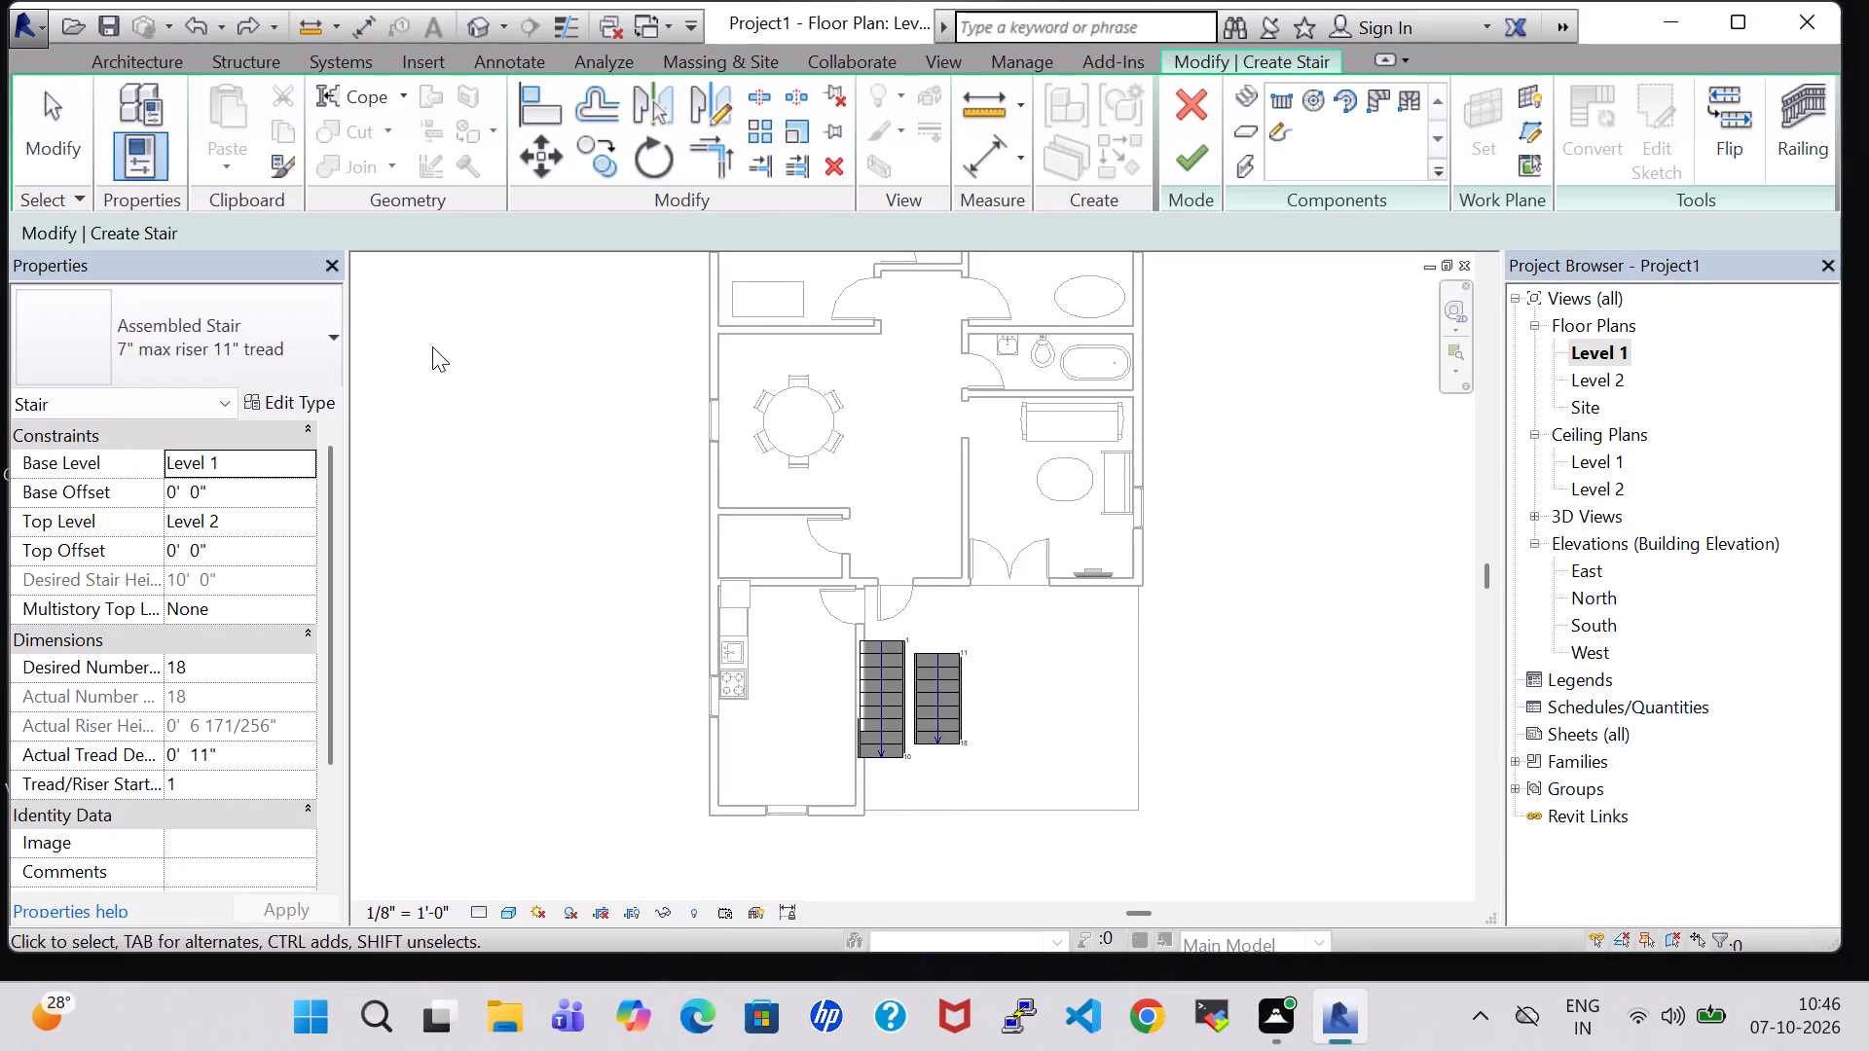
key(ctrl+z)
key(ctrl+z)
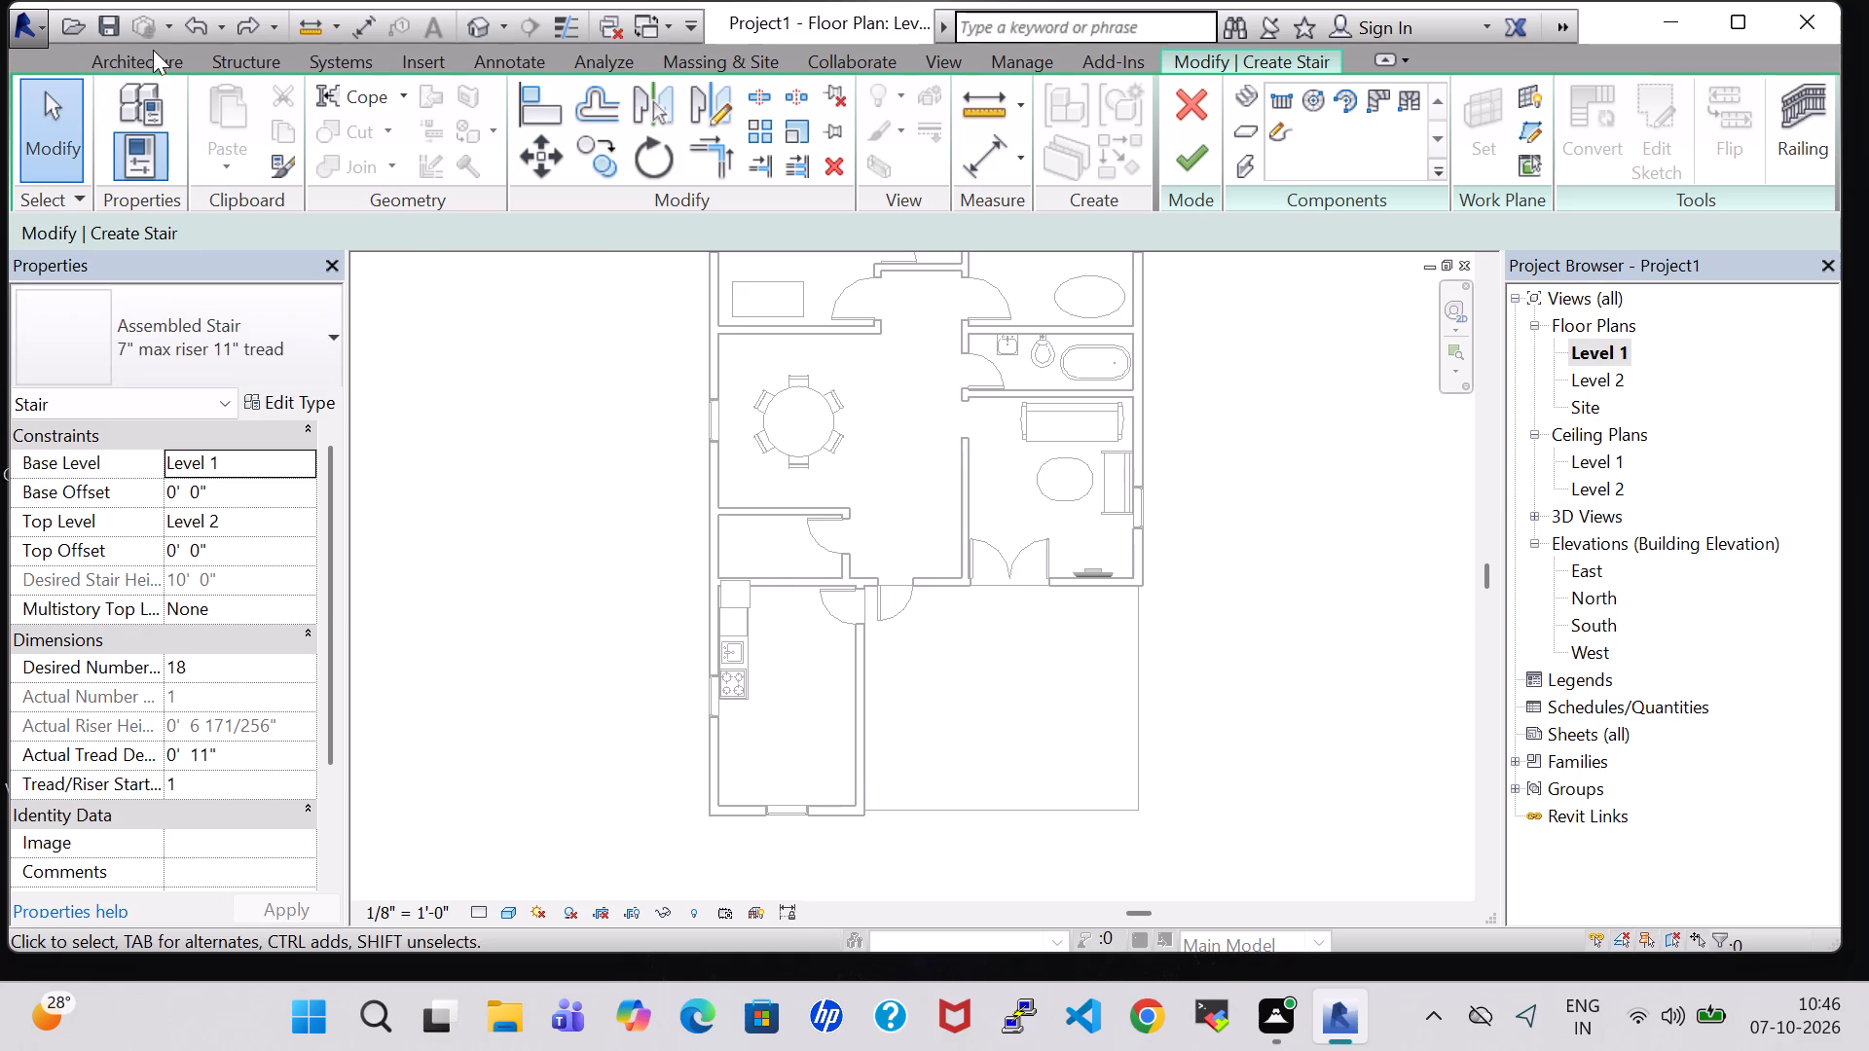
Undo the start of the component-based stair to leave its creation mode.
click(138, 47)
click(139, 68)
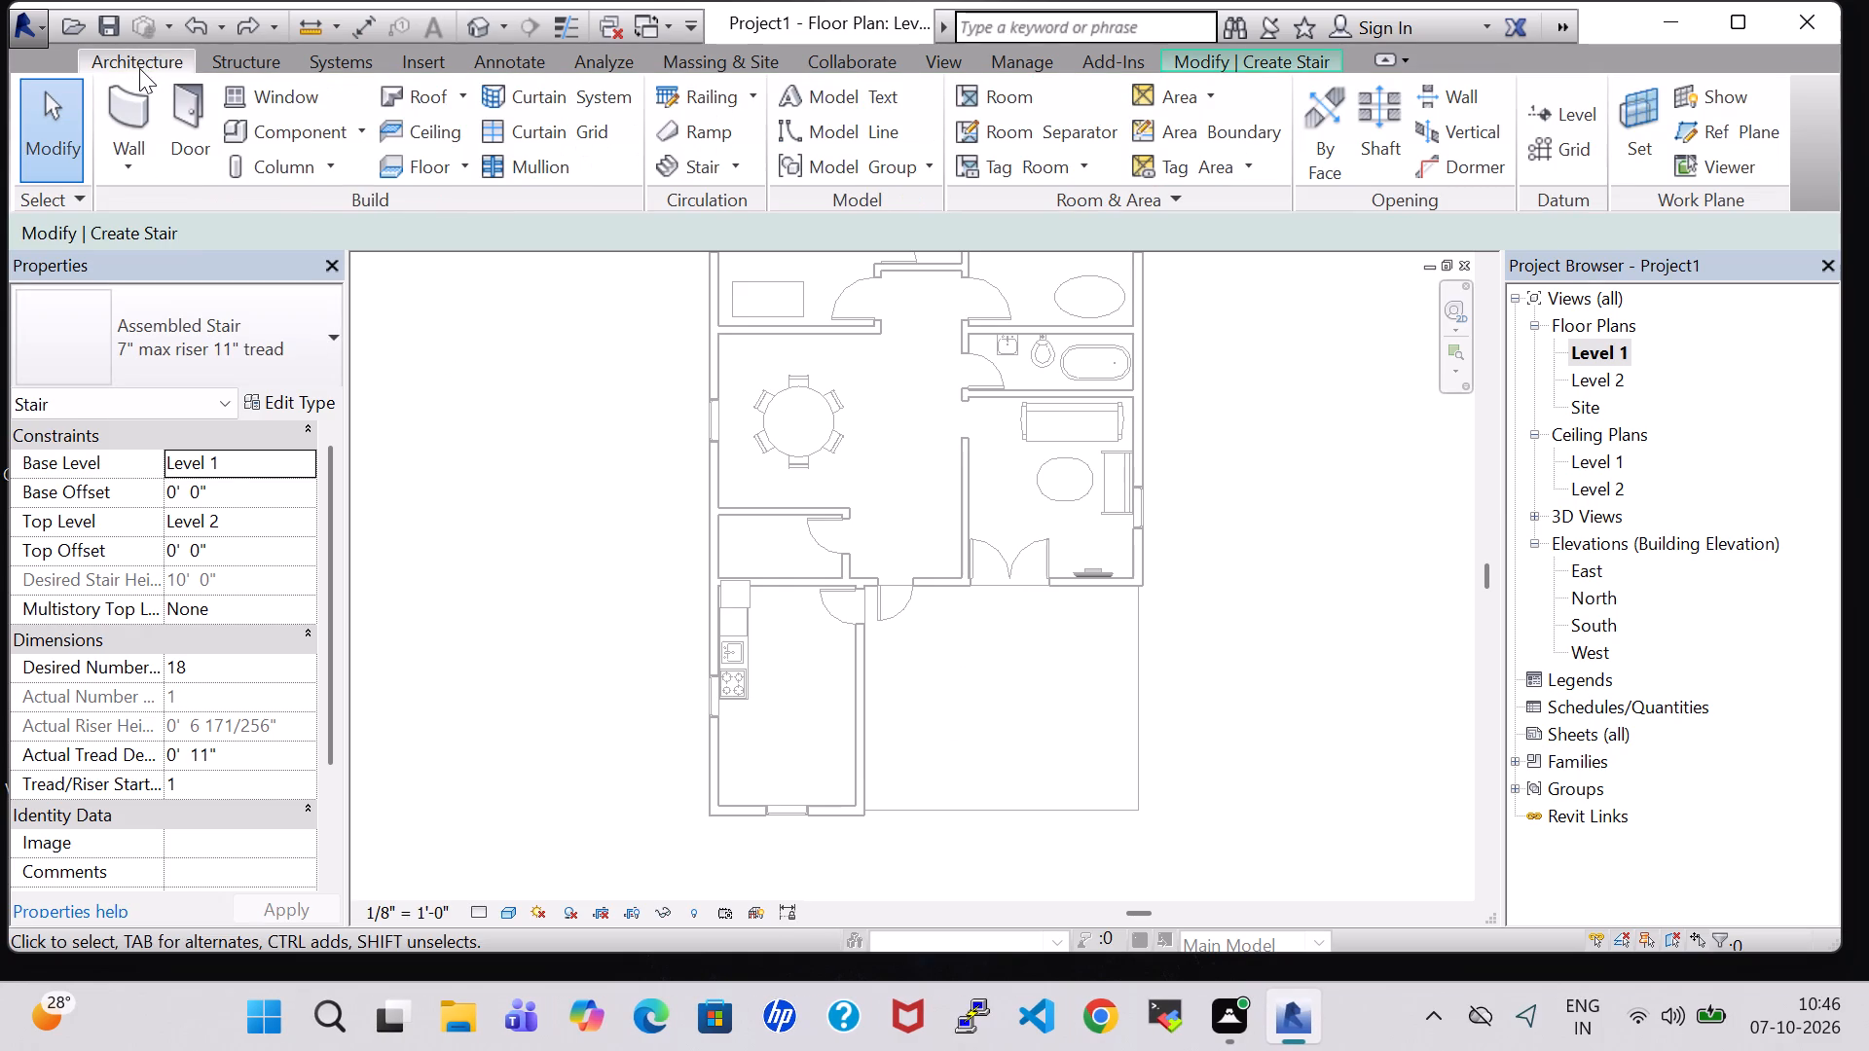
key(ctrl+z)
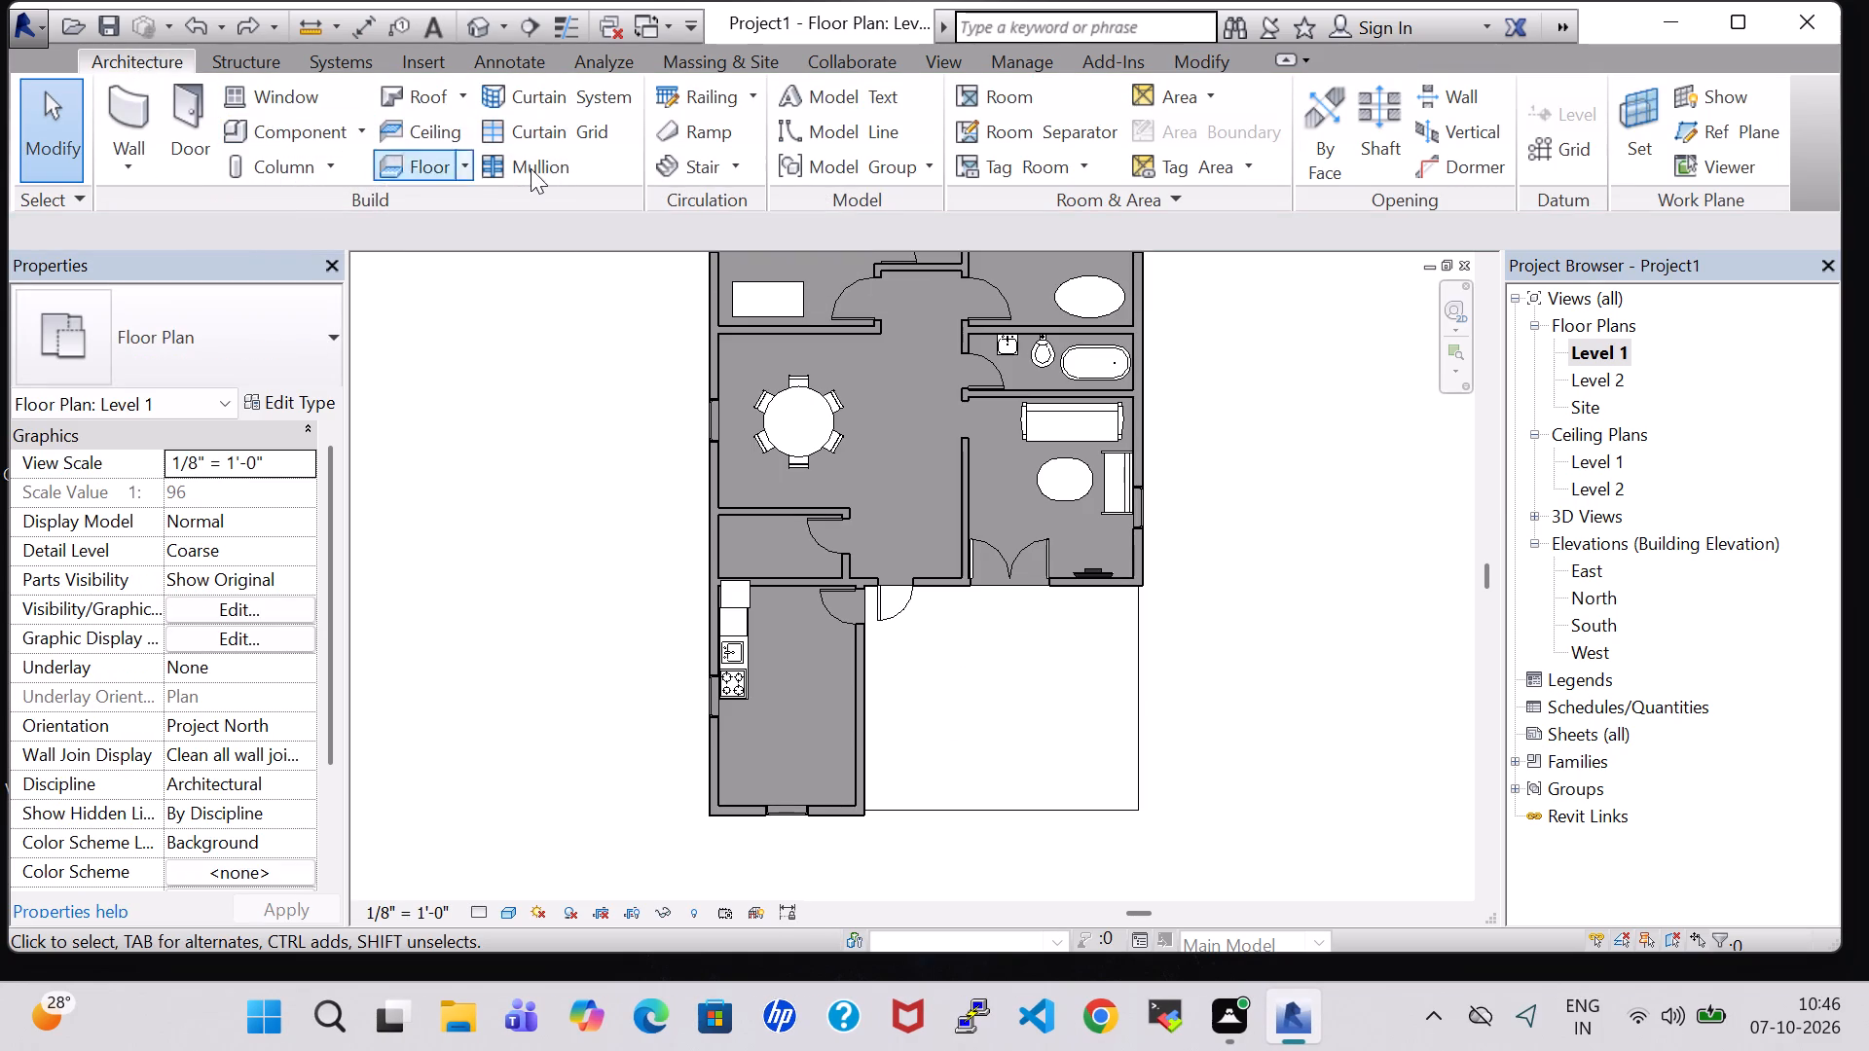
Start a stair by sketch on Level 1 and draw an 8'-3" run southward along the outside of the kitchen's east wall.
click(730, 165)
click(725, 260)
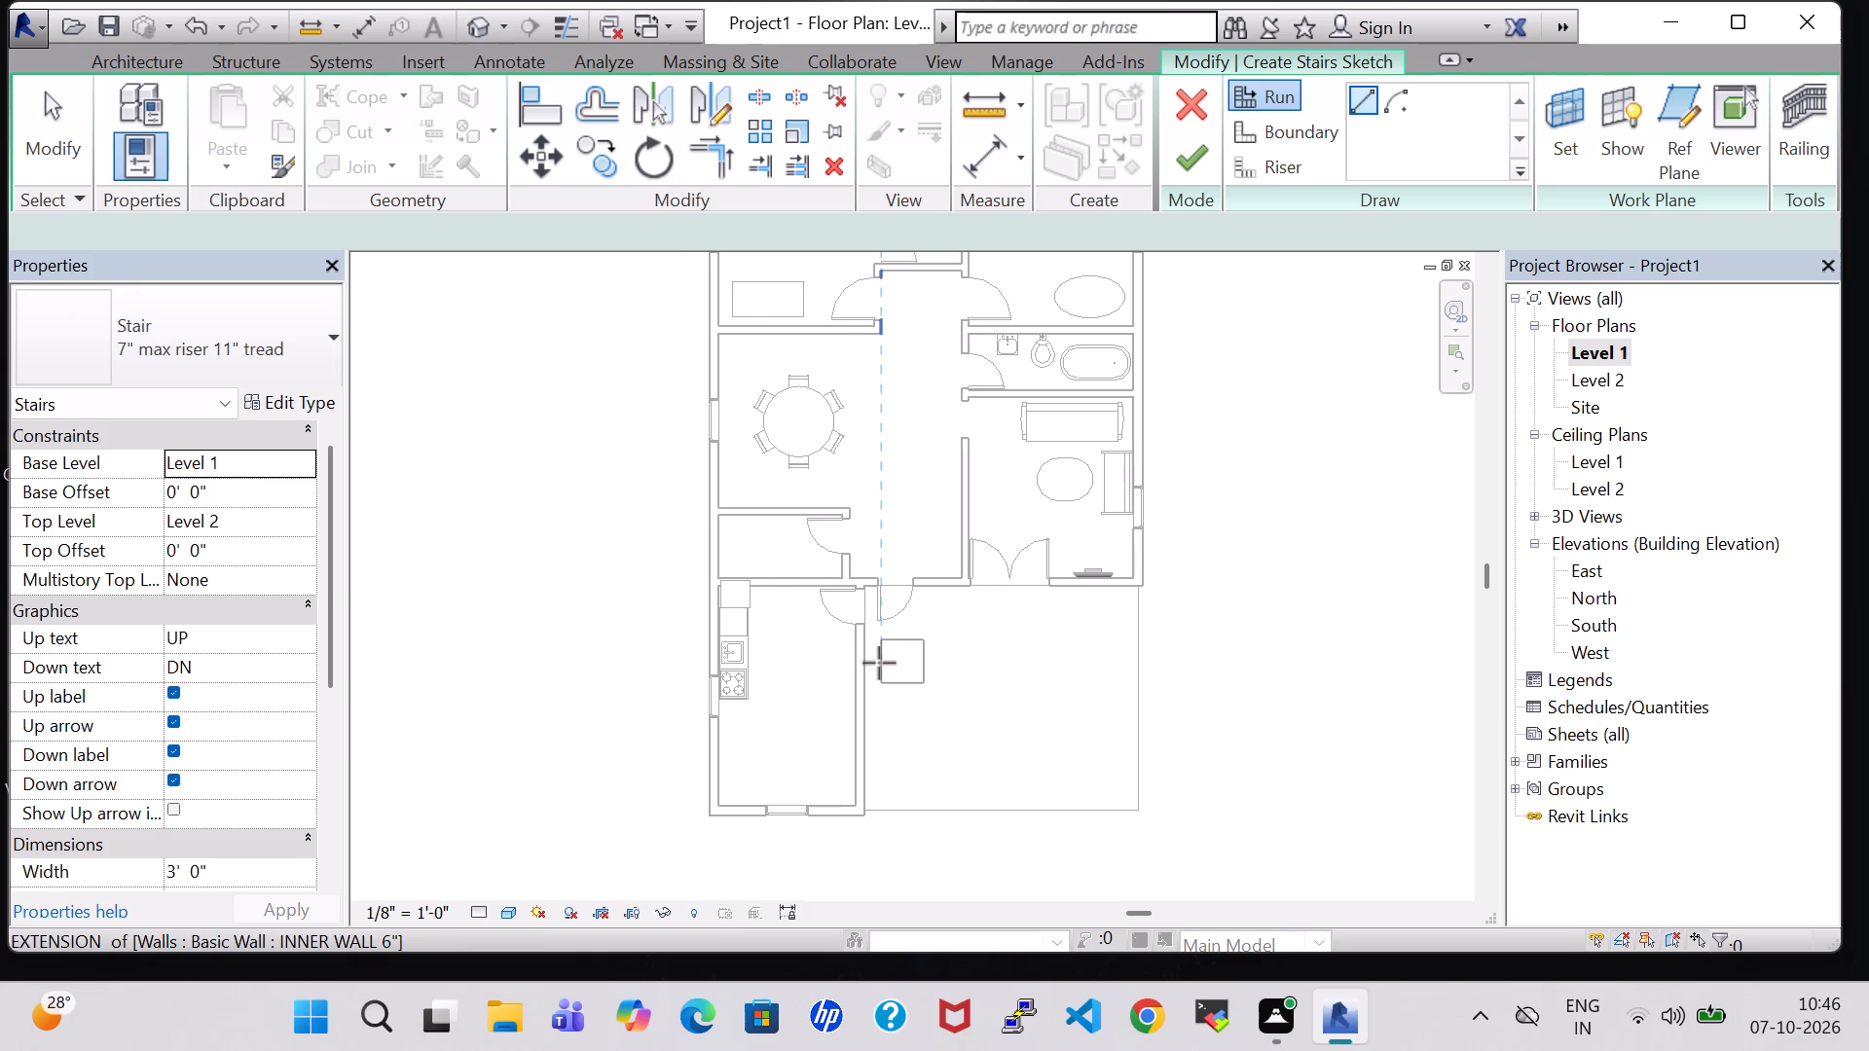
scroll(884, 663, up, 5)
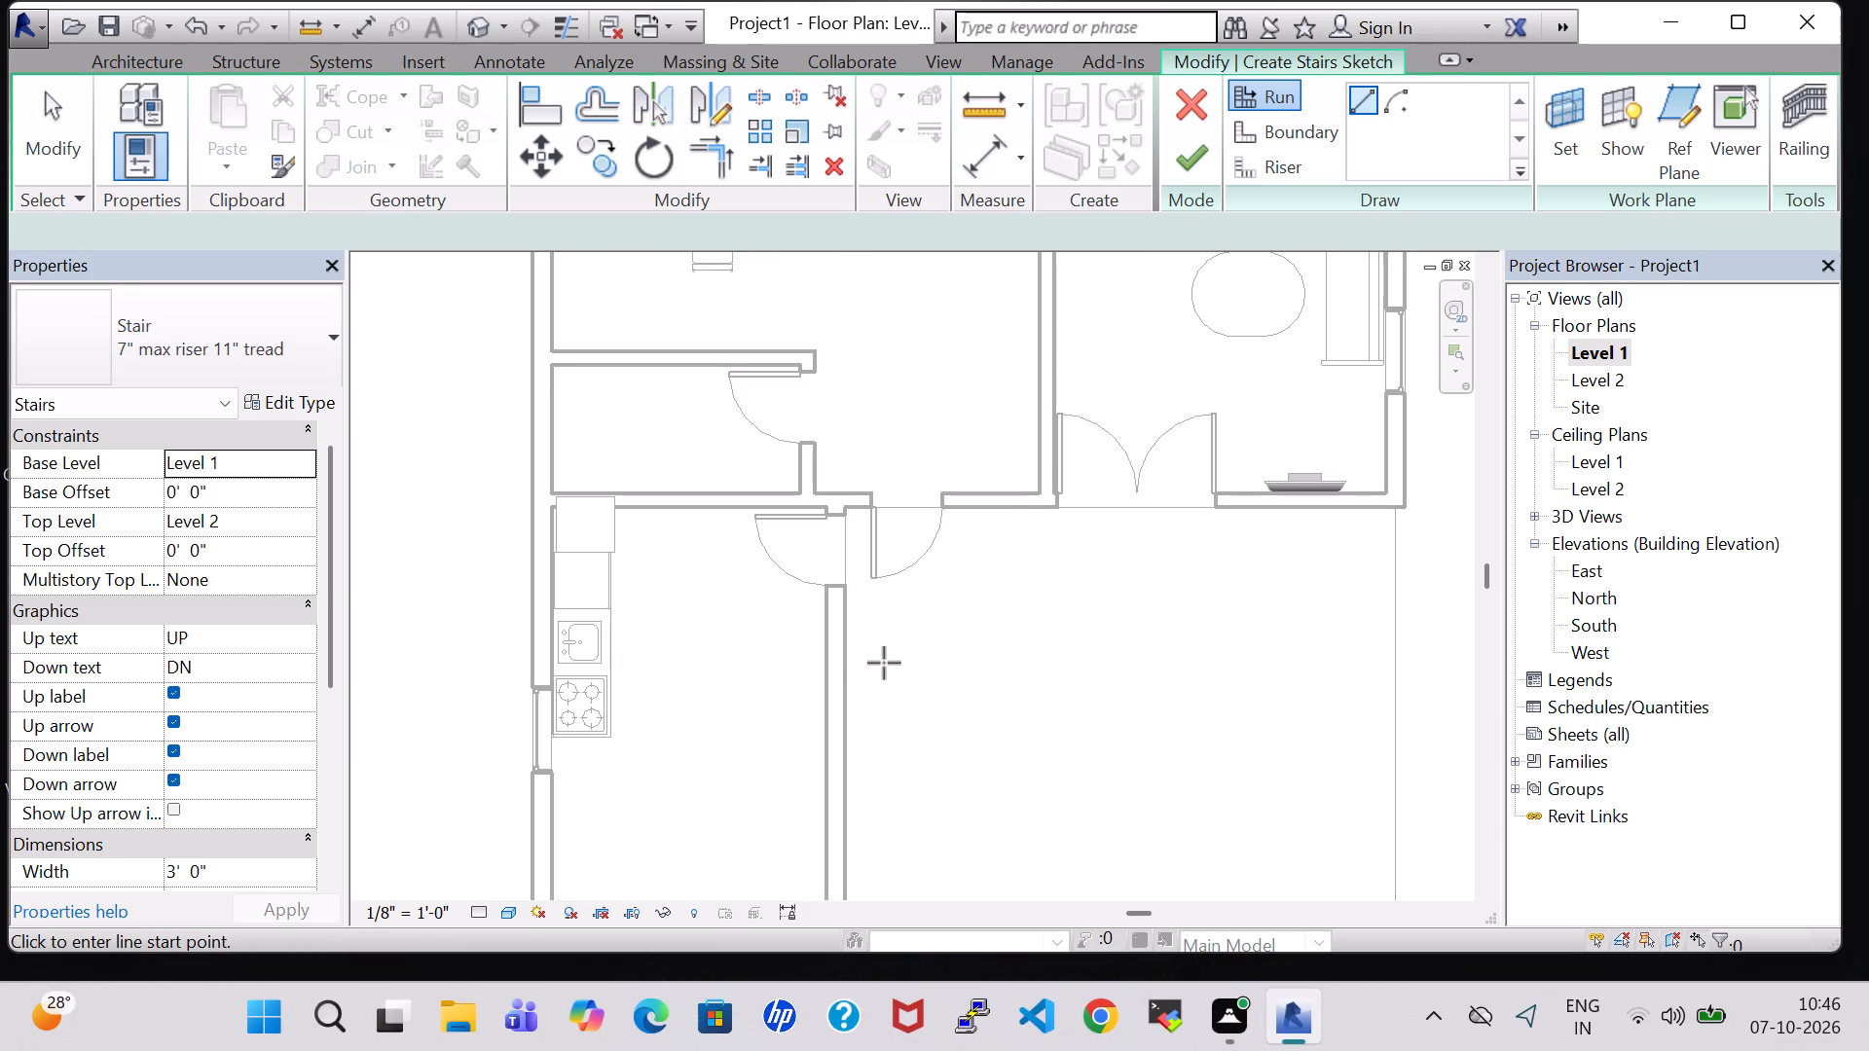
click(879, 626)
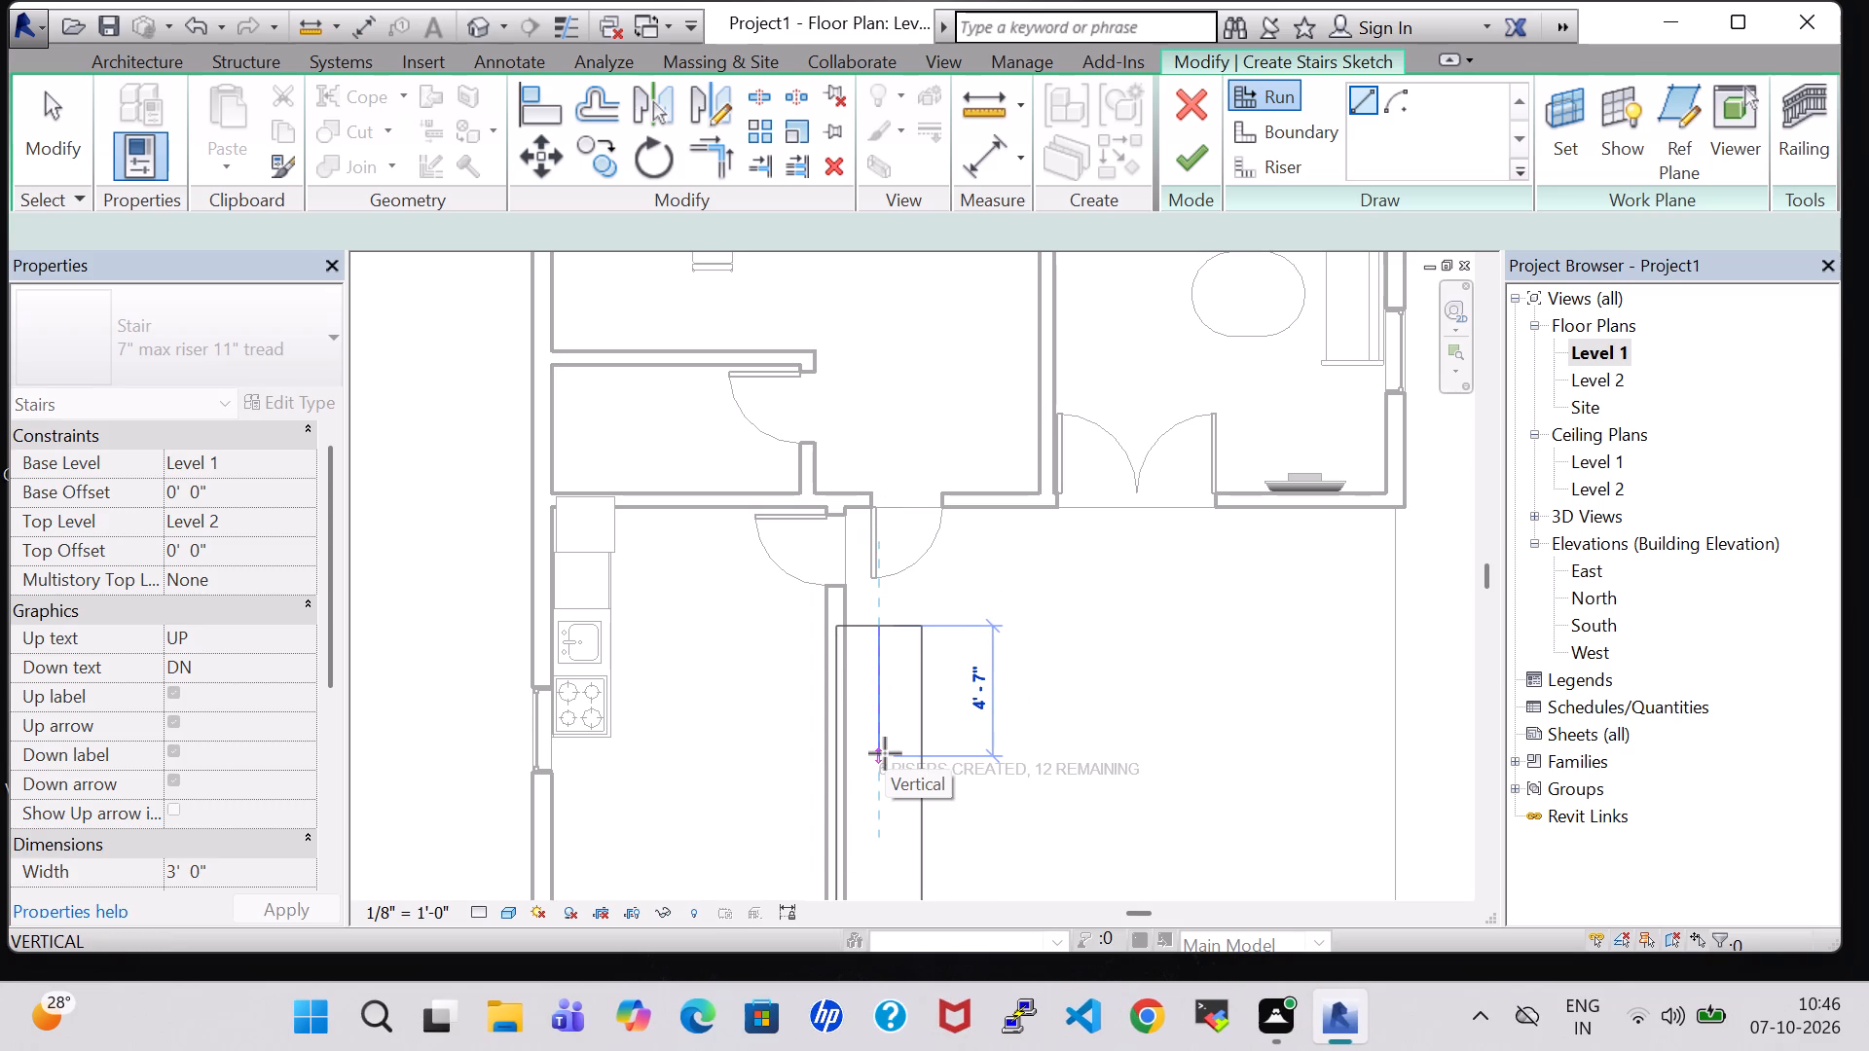
click(892, 859)
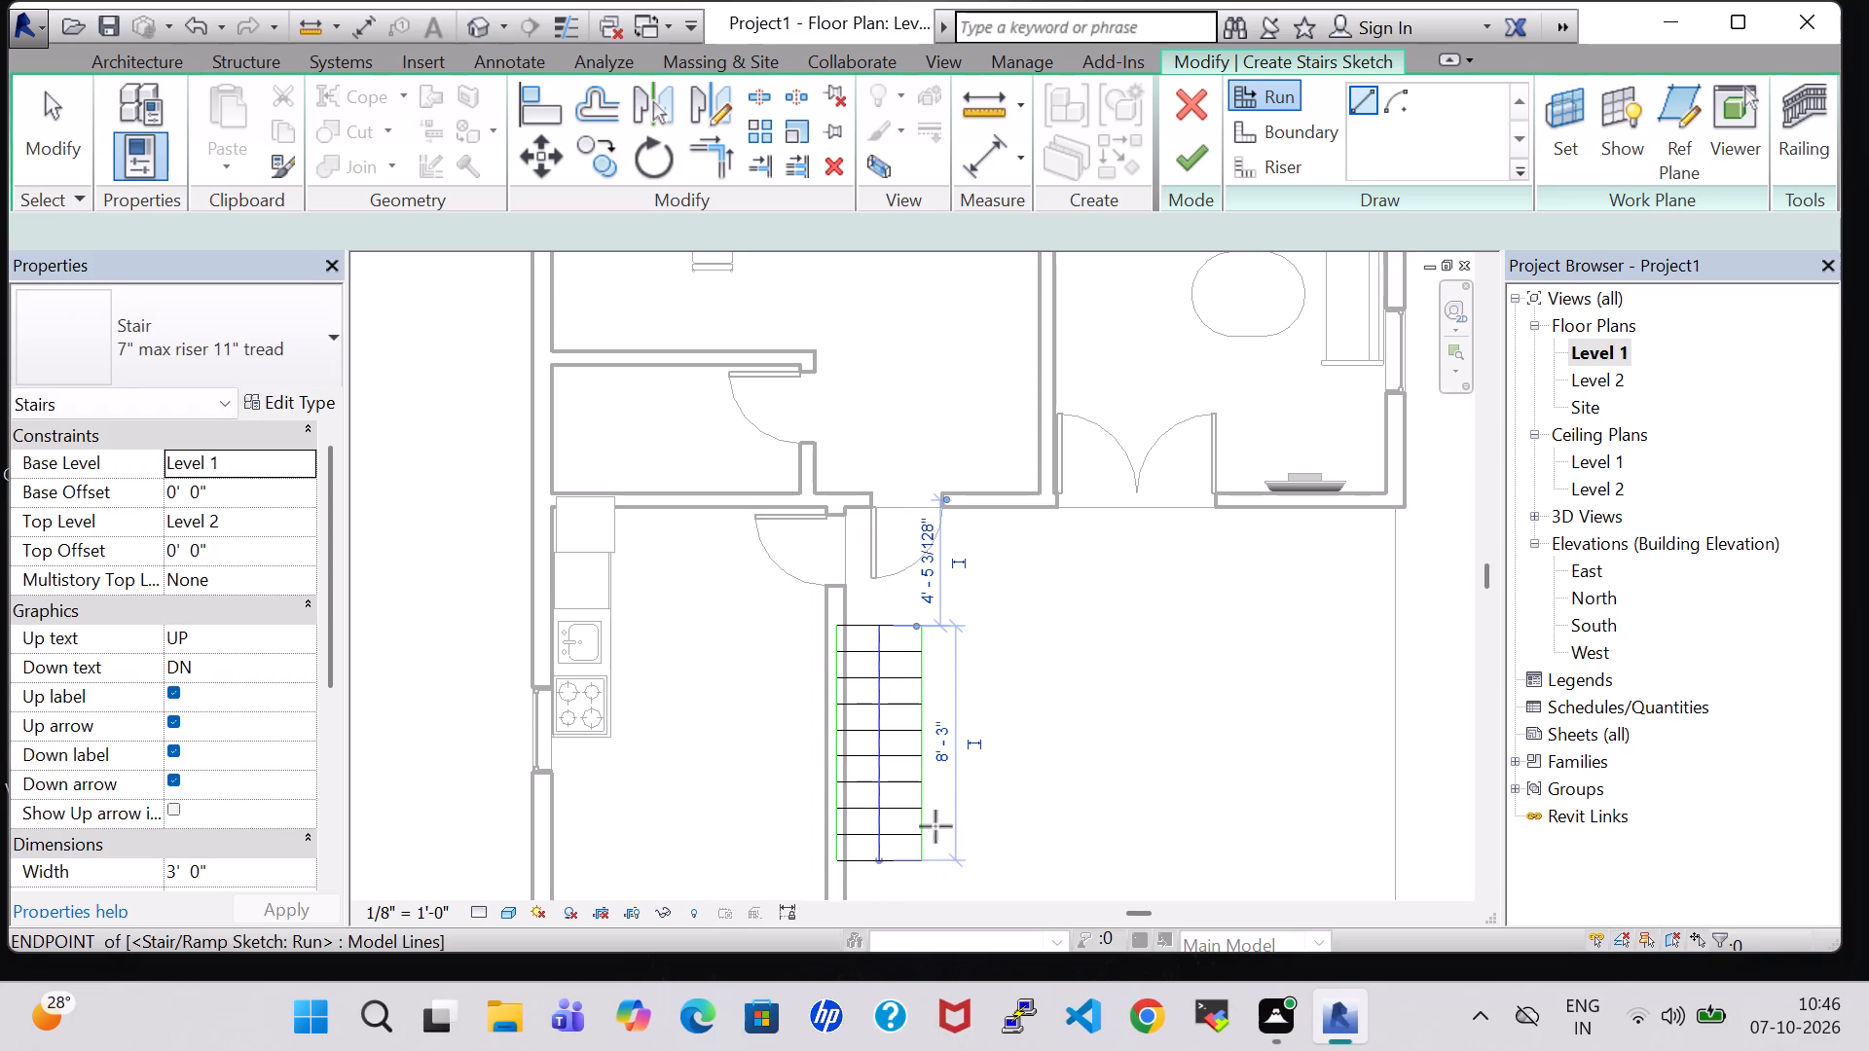
key(Escape)
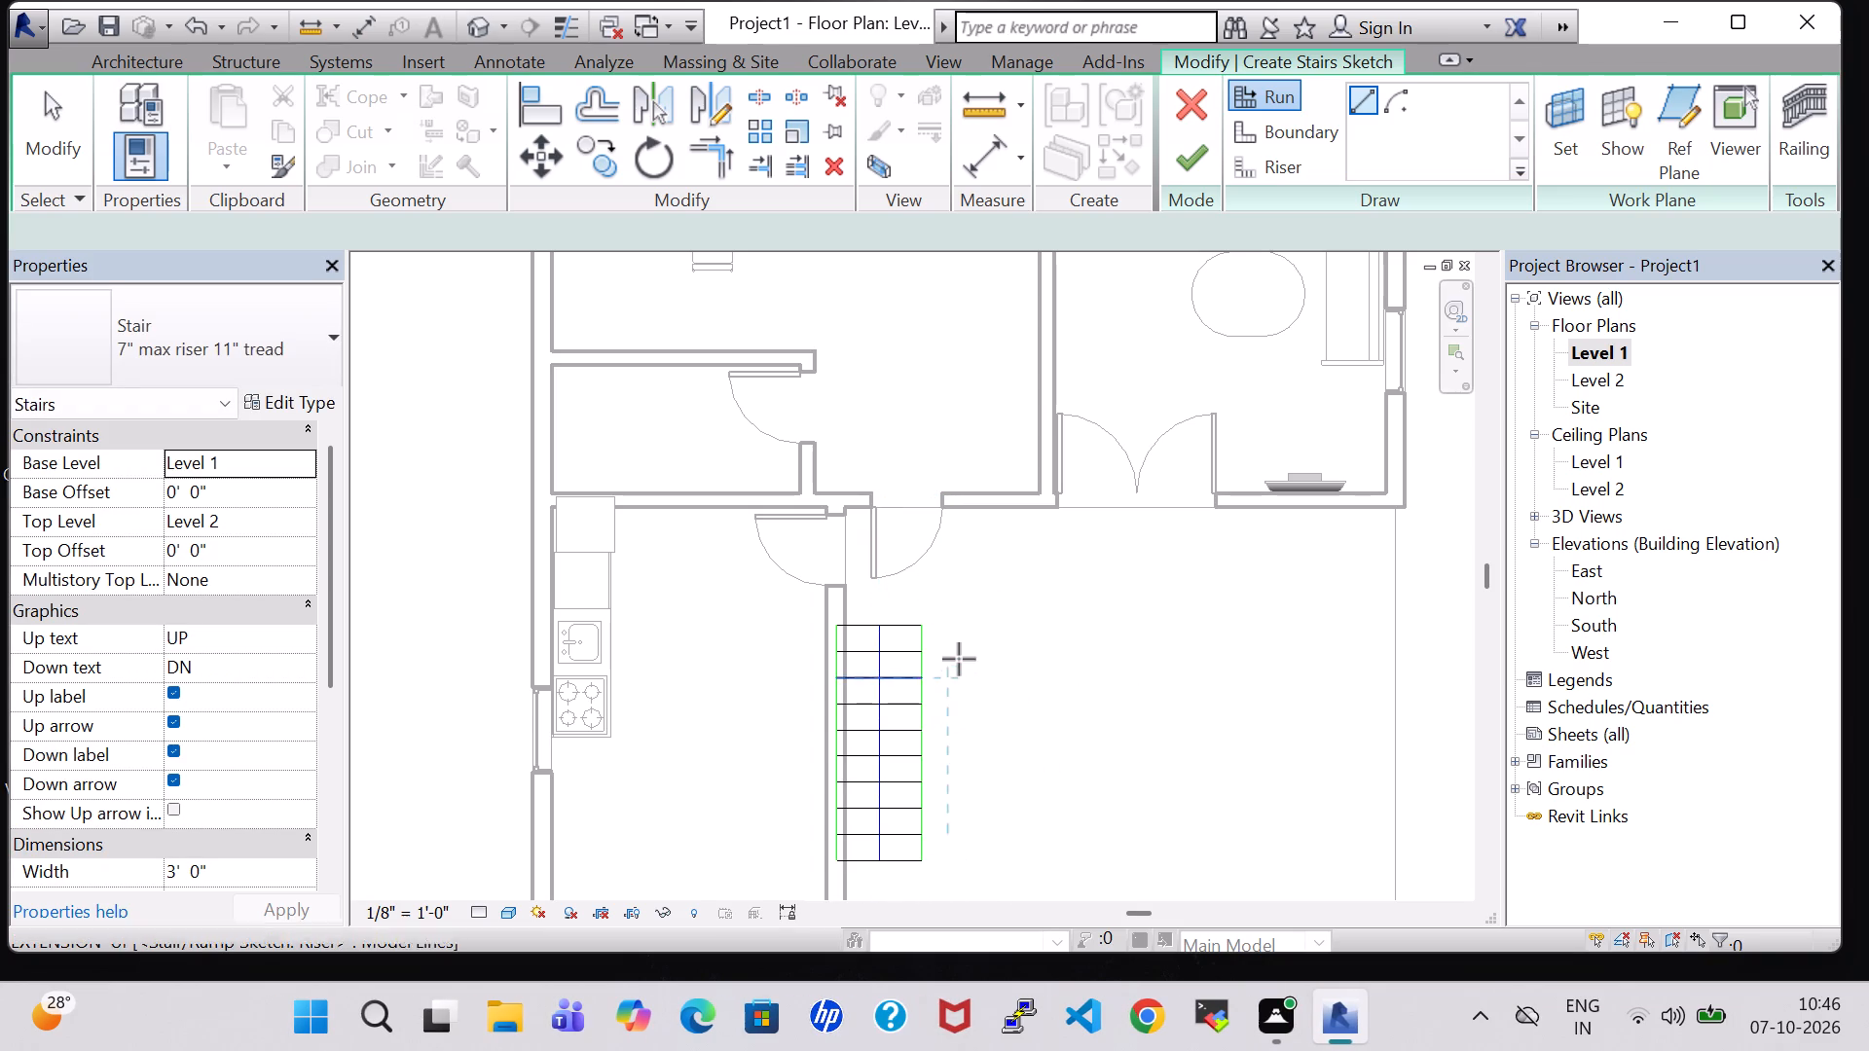
Sketch a second parallel run about 6'-5" long directly east of the first, using all the remaining risers.
click(962, 626)
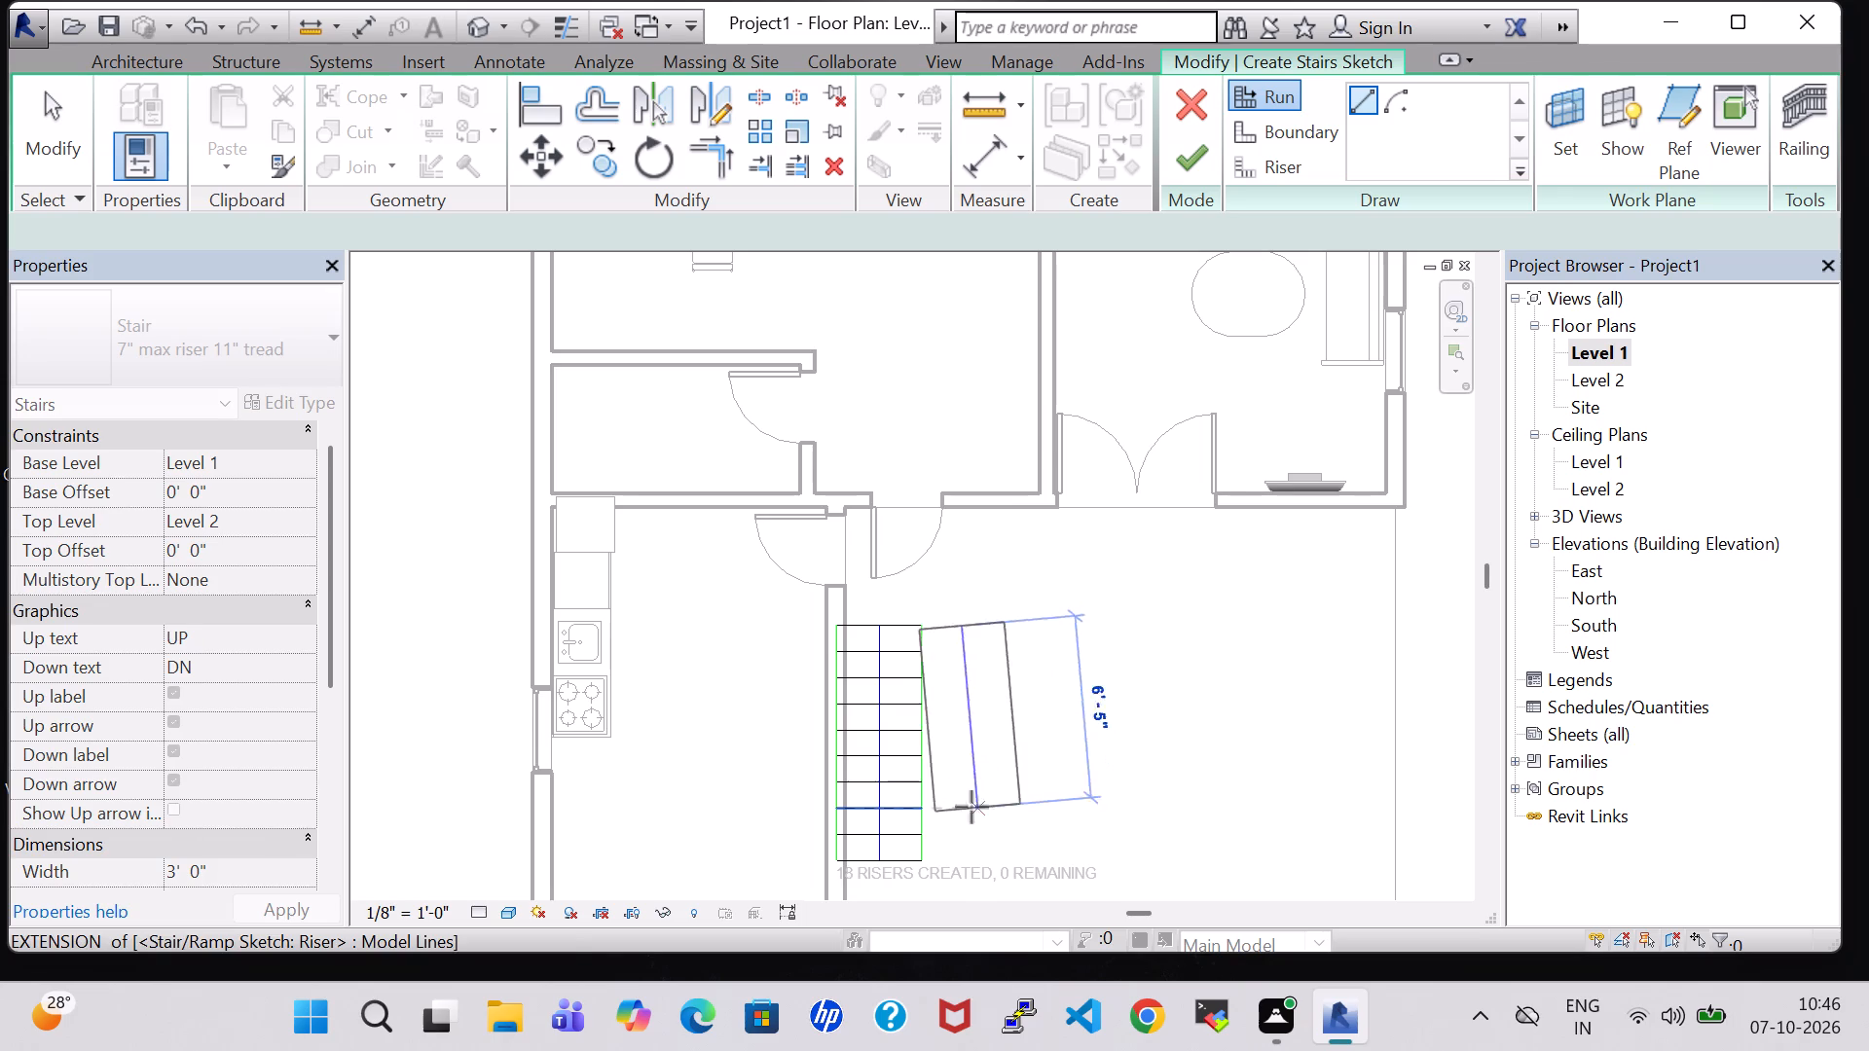
click(966, 862)
key(Escape)
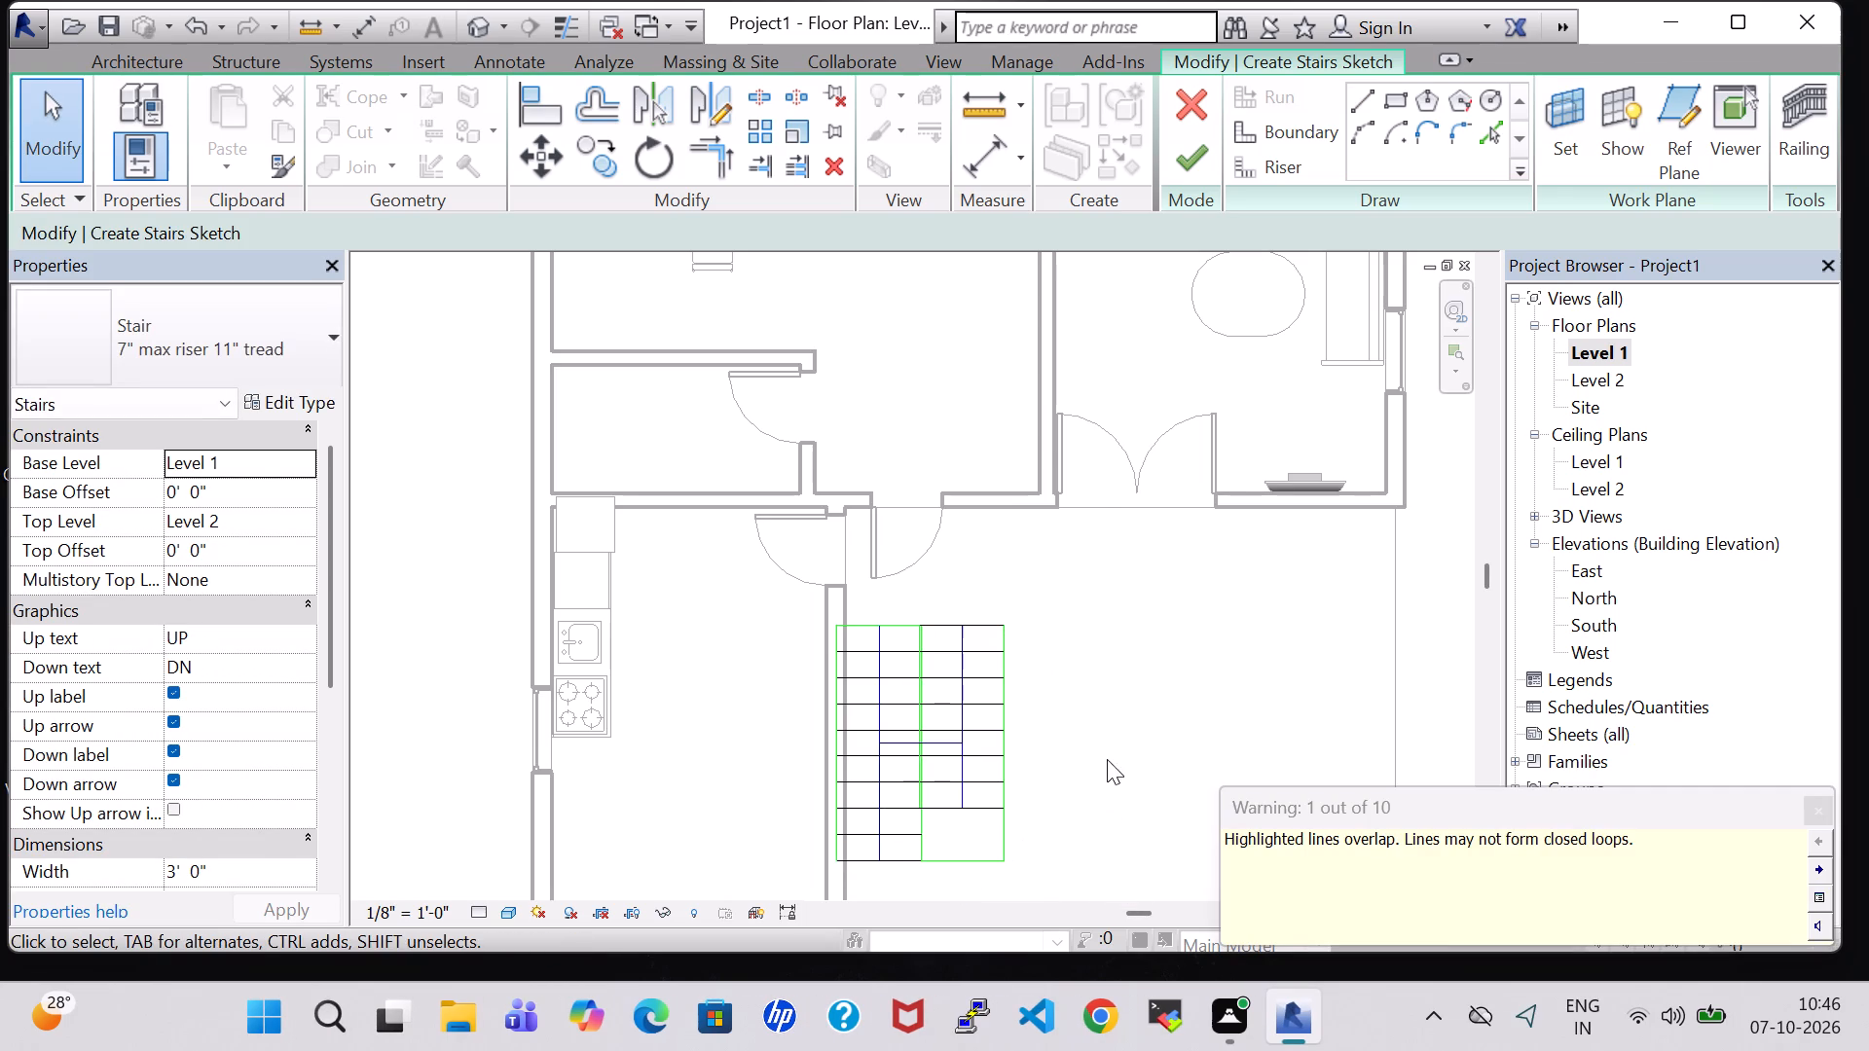
key(Escape)
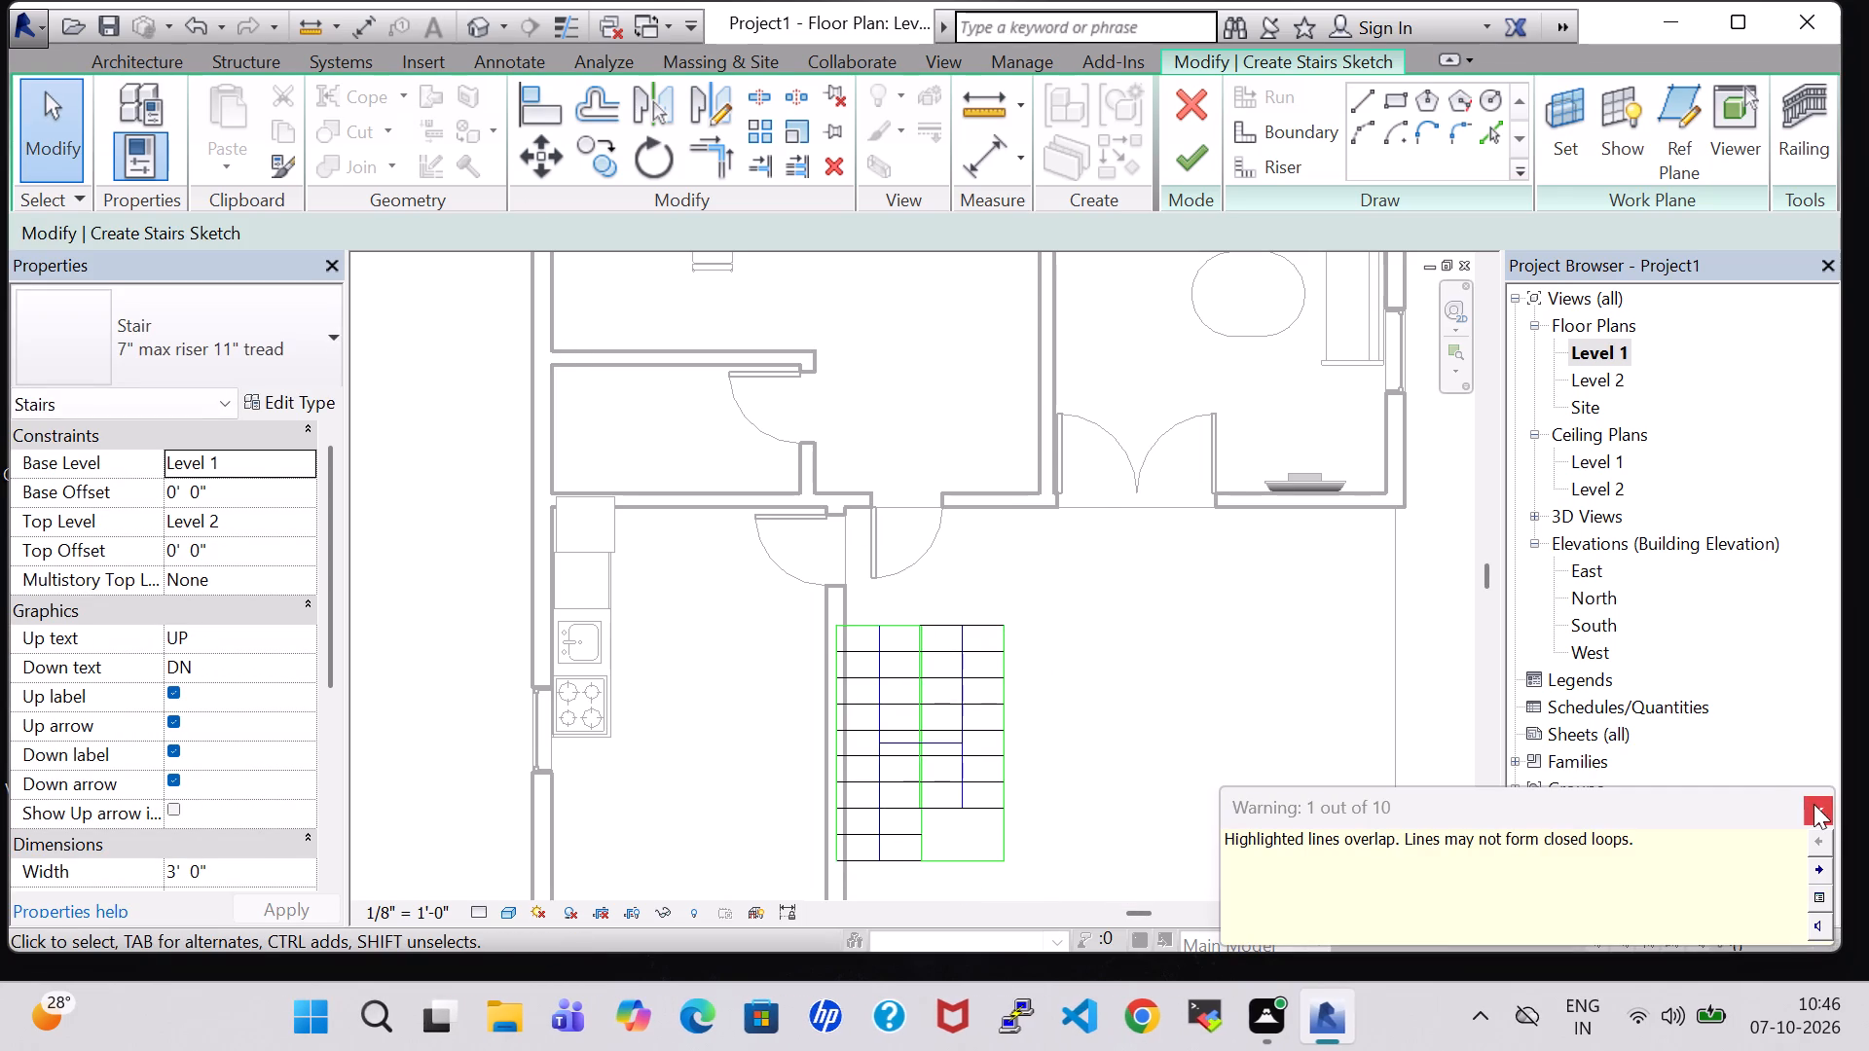
click(1814, 804)
Check the two-run stair sketch in the 3D view and finish it to generate the stair with railings.
click(482, 38)
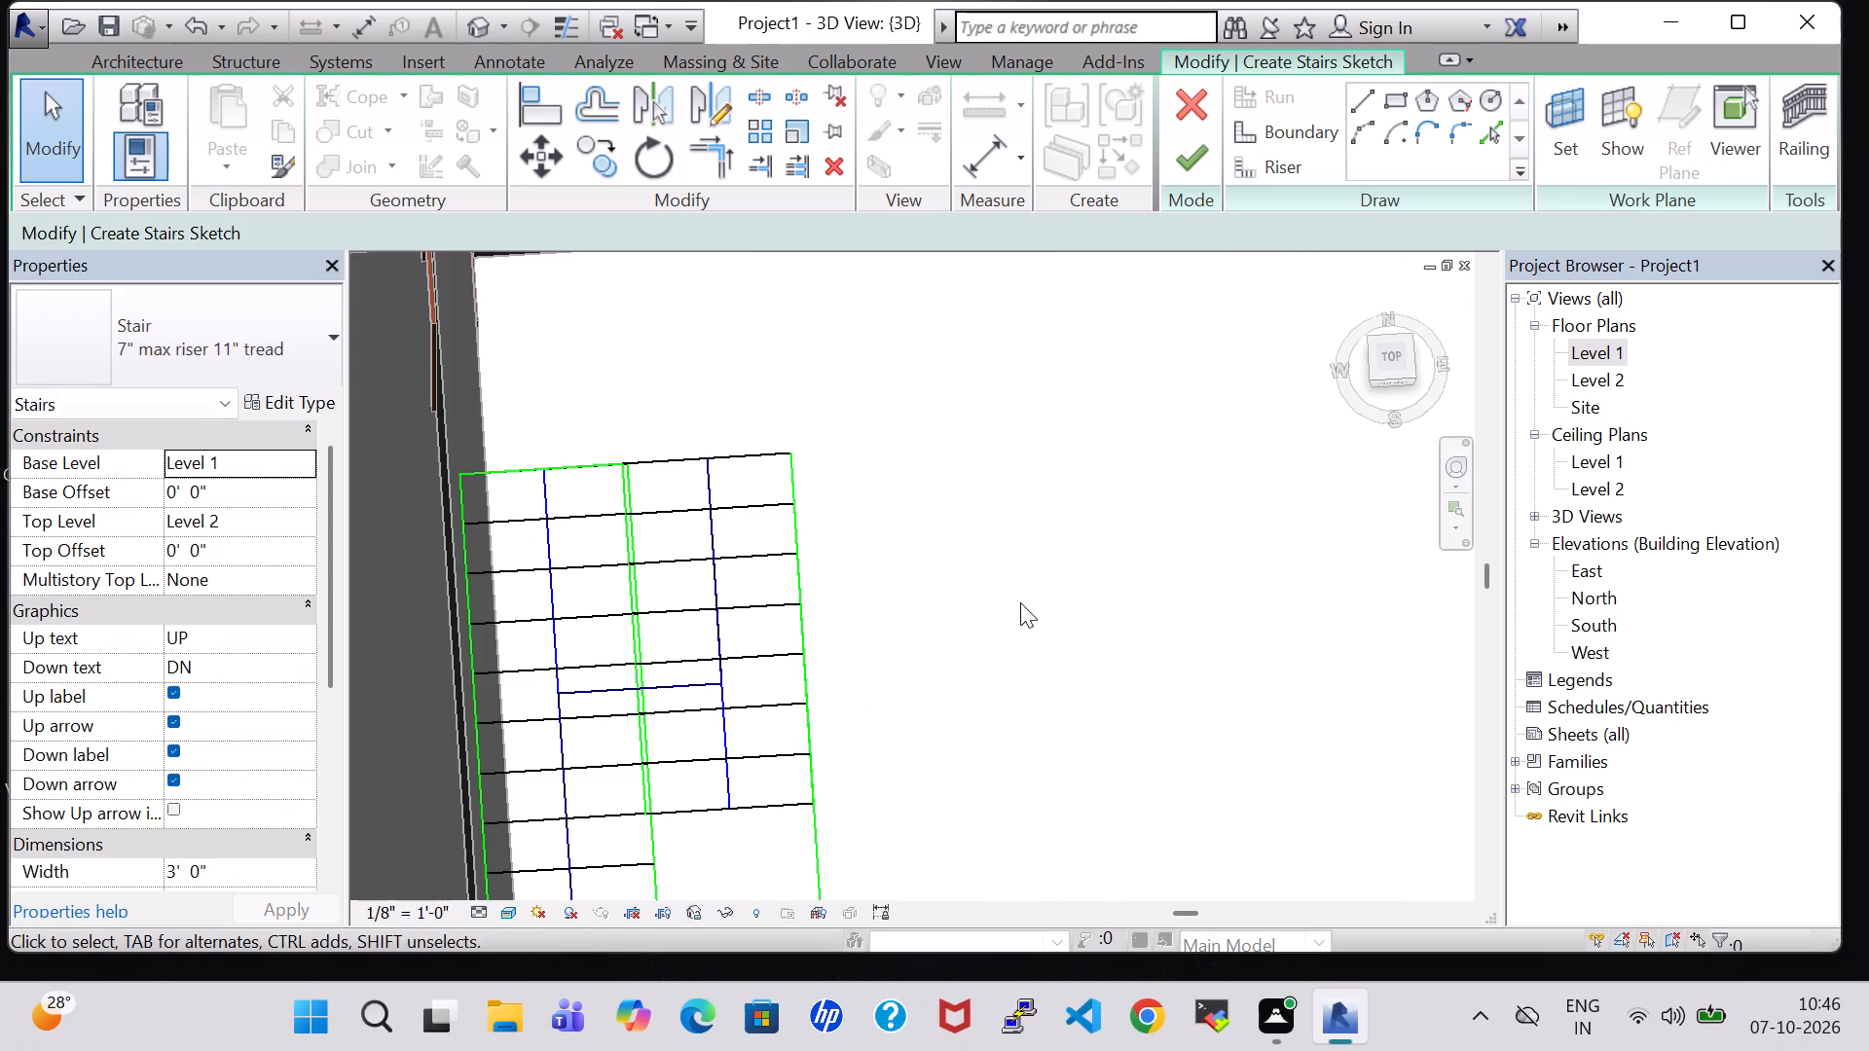
scroll(891, 664, down, 3)
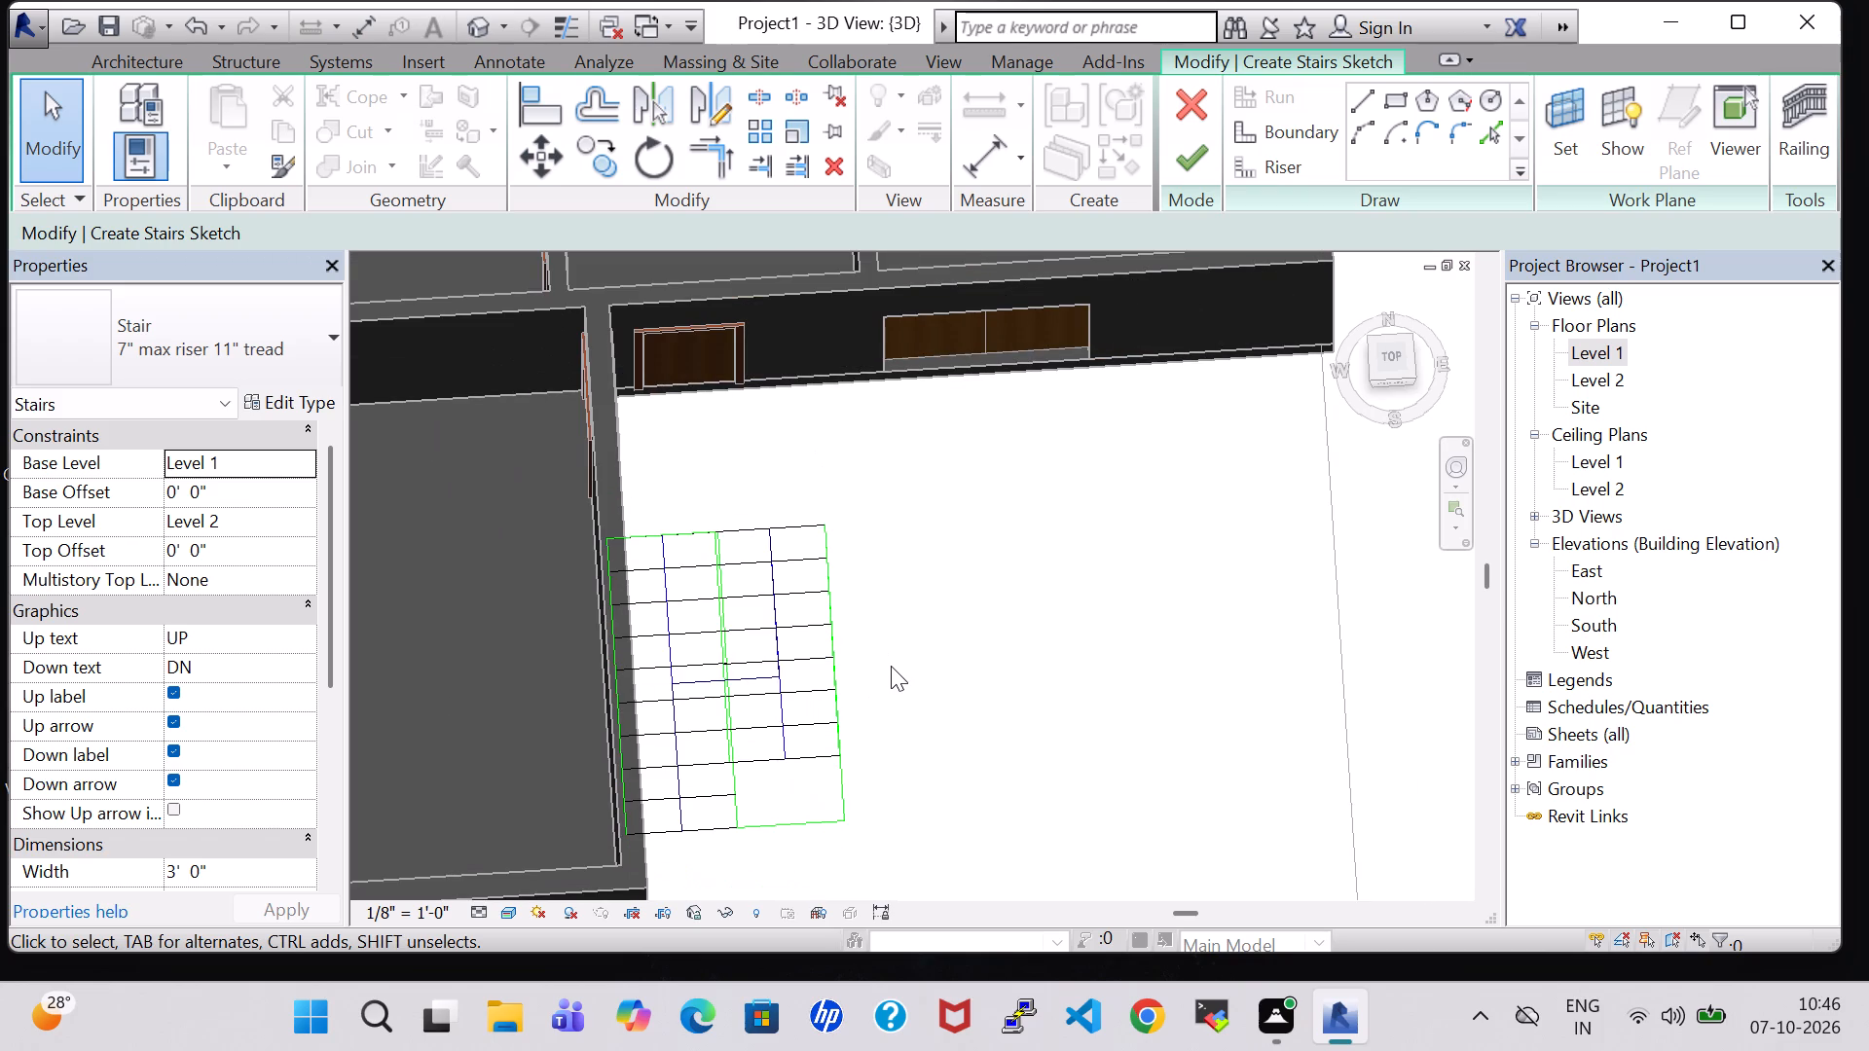
middle_drag(891, 666, 740, 445)
shift+scroll(881, 658, up, 1)
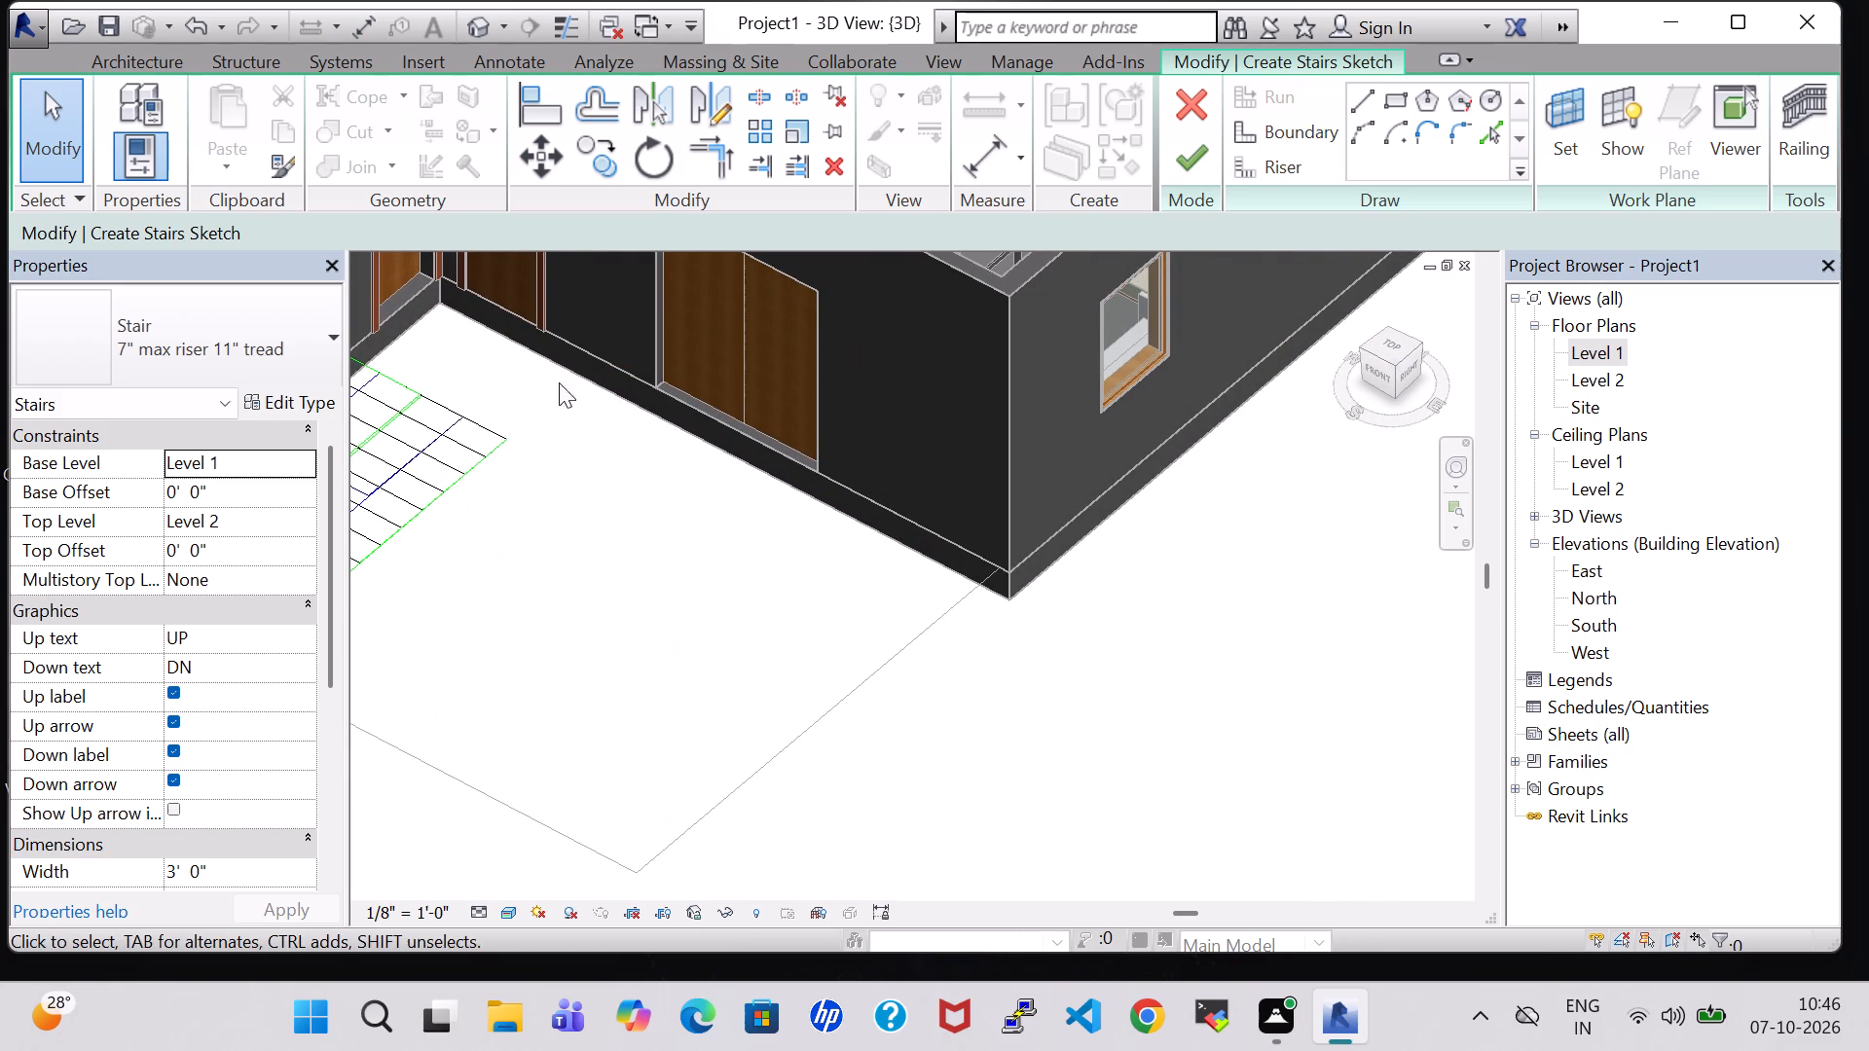
click(397, 453)
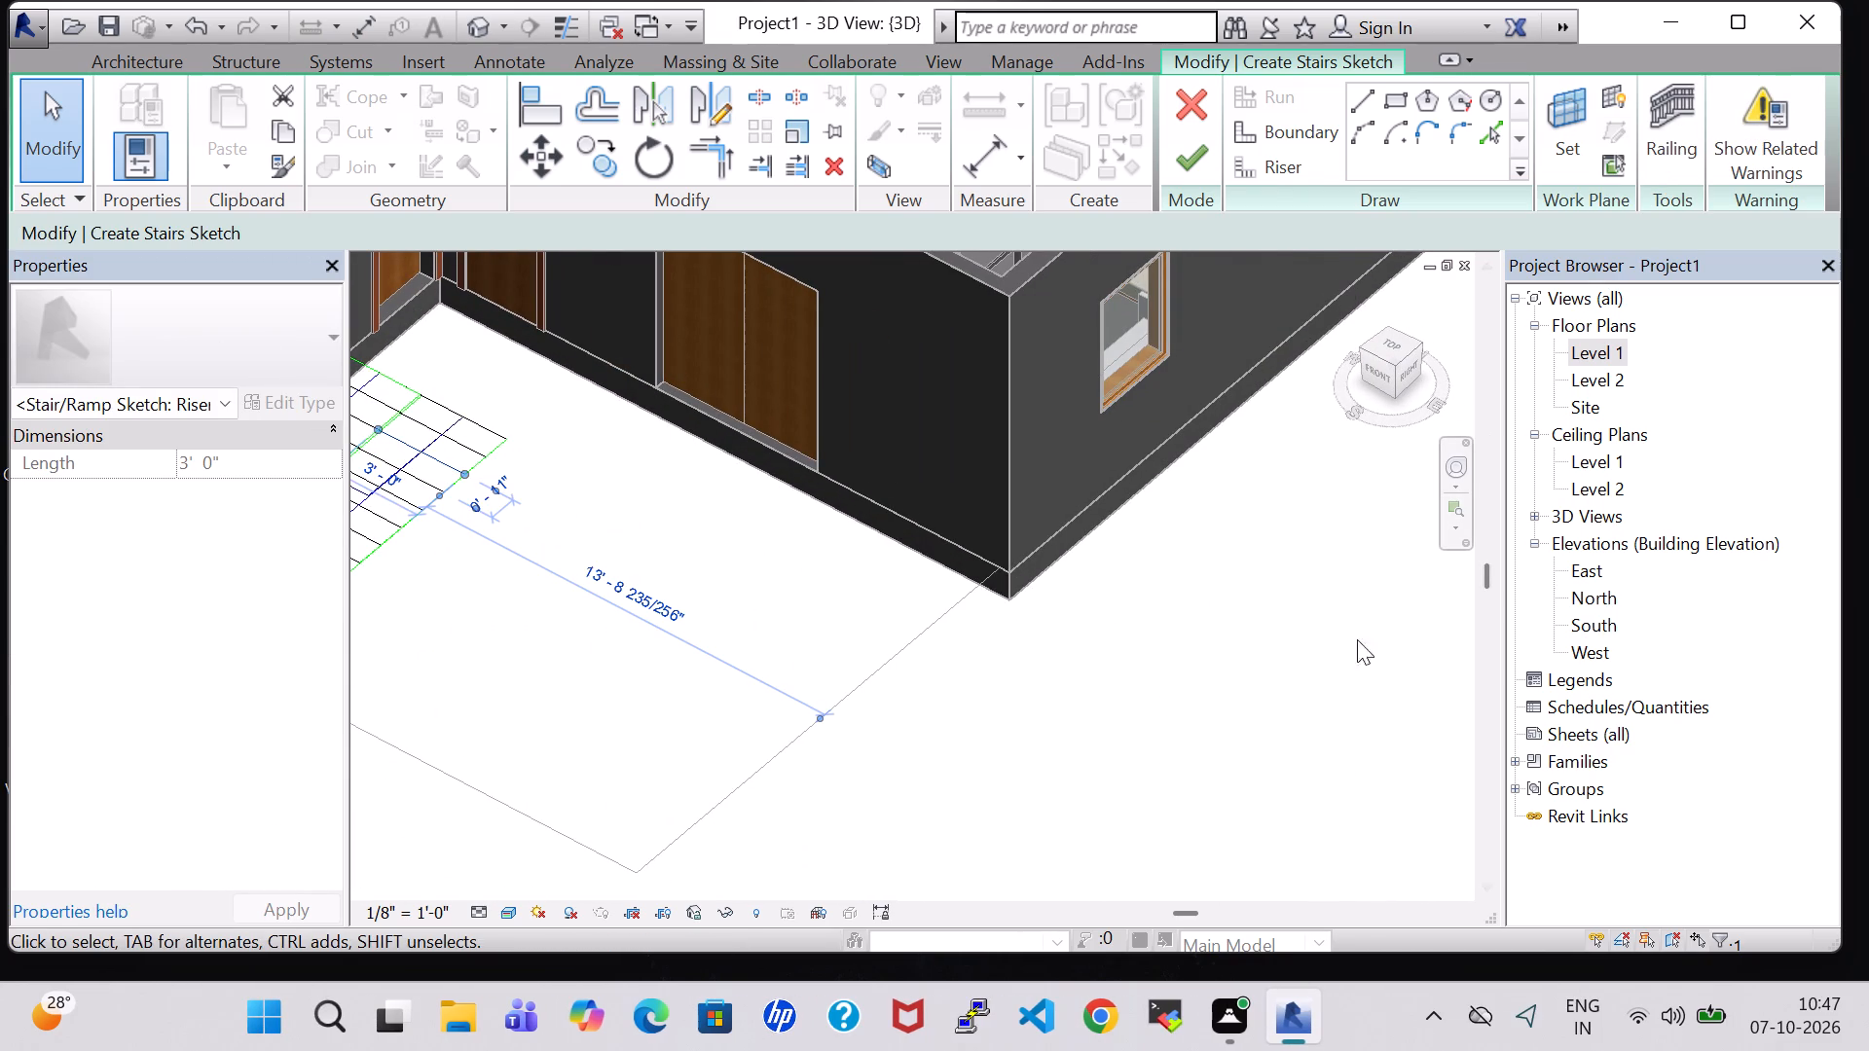
click(1188, 148)
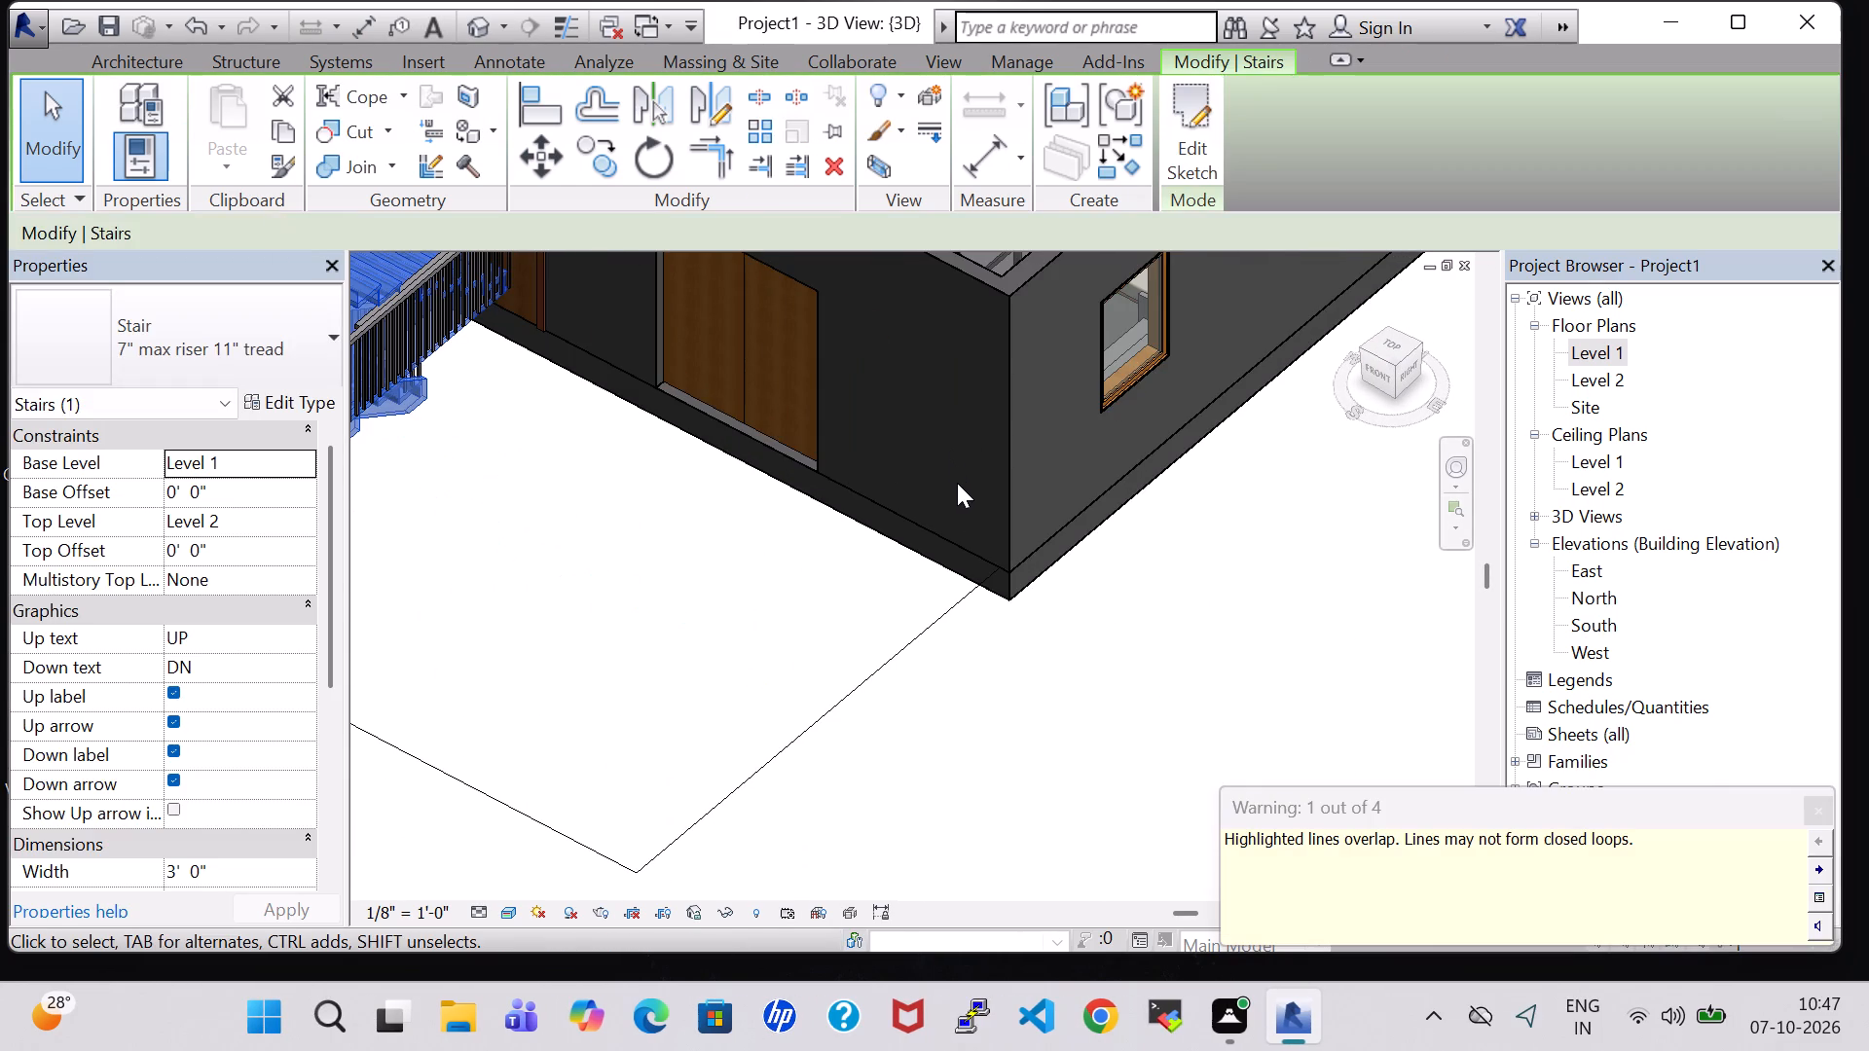
click(1827, 809)
Nudge the whole stair south along the kitchen's outer wall, away from the doors, in the 3D view.
middle_drag(548, 665, 555, 665)
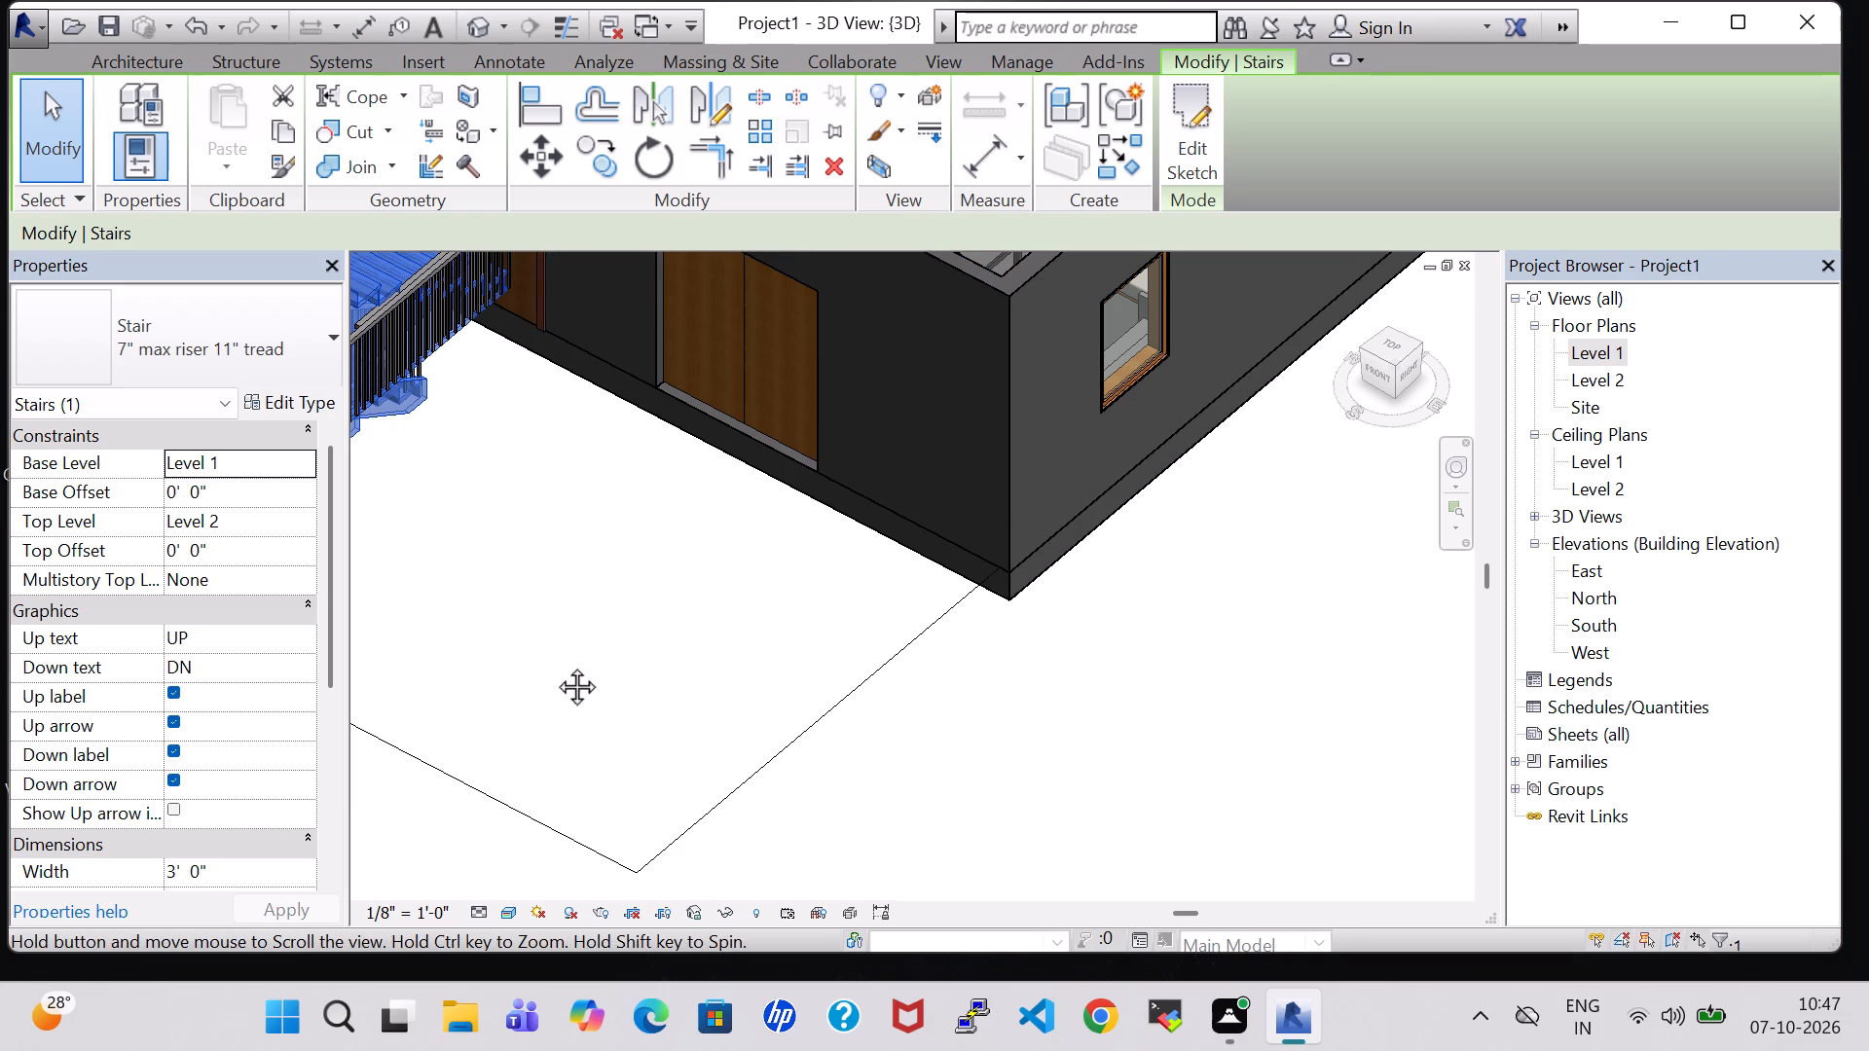
middle_drag(555, 665, 800, 680)
middle_drag(824, 572, 1128, 797)
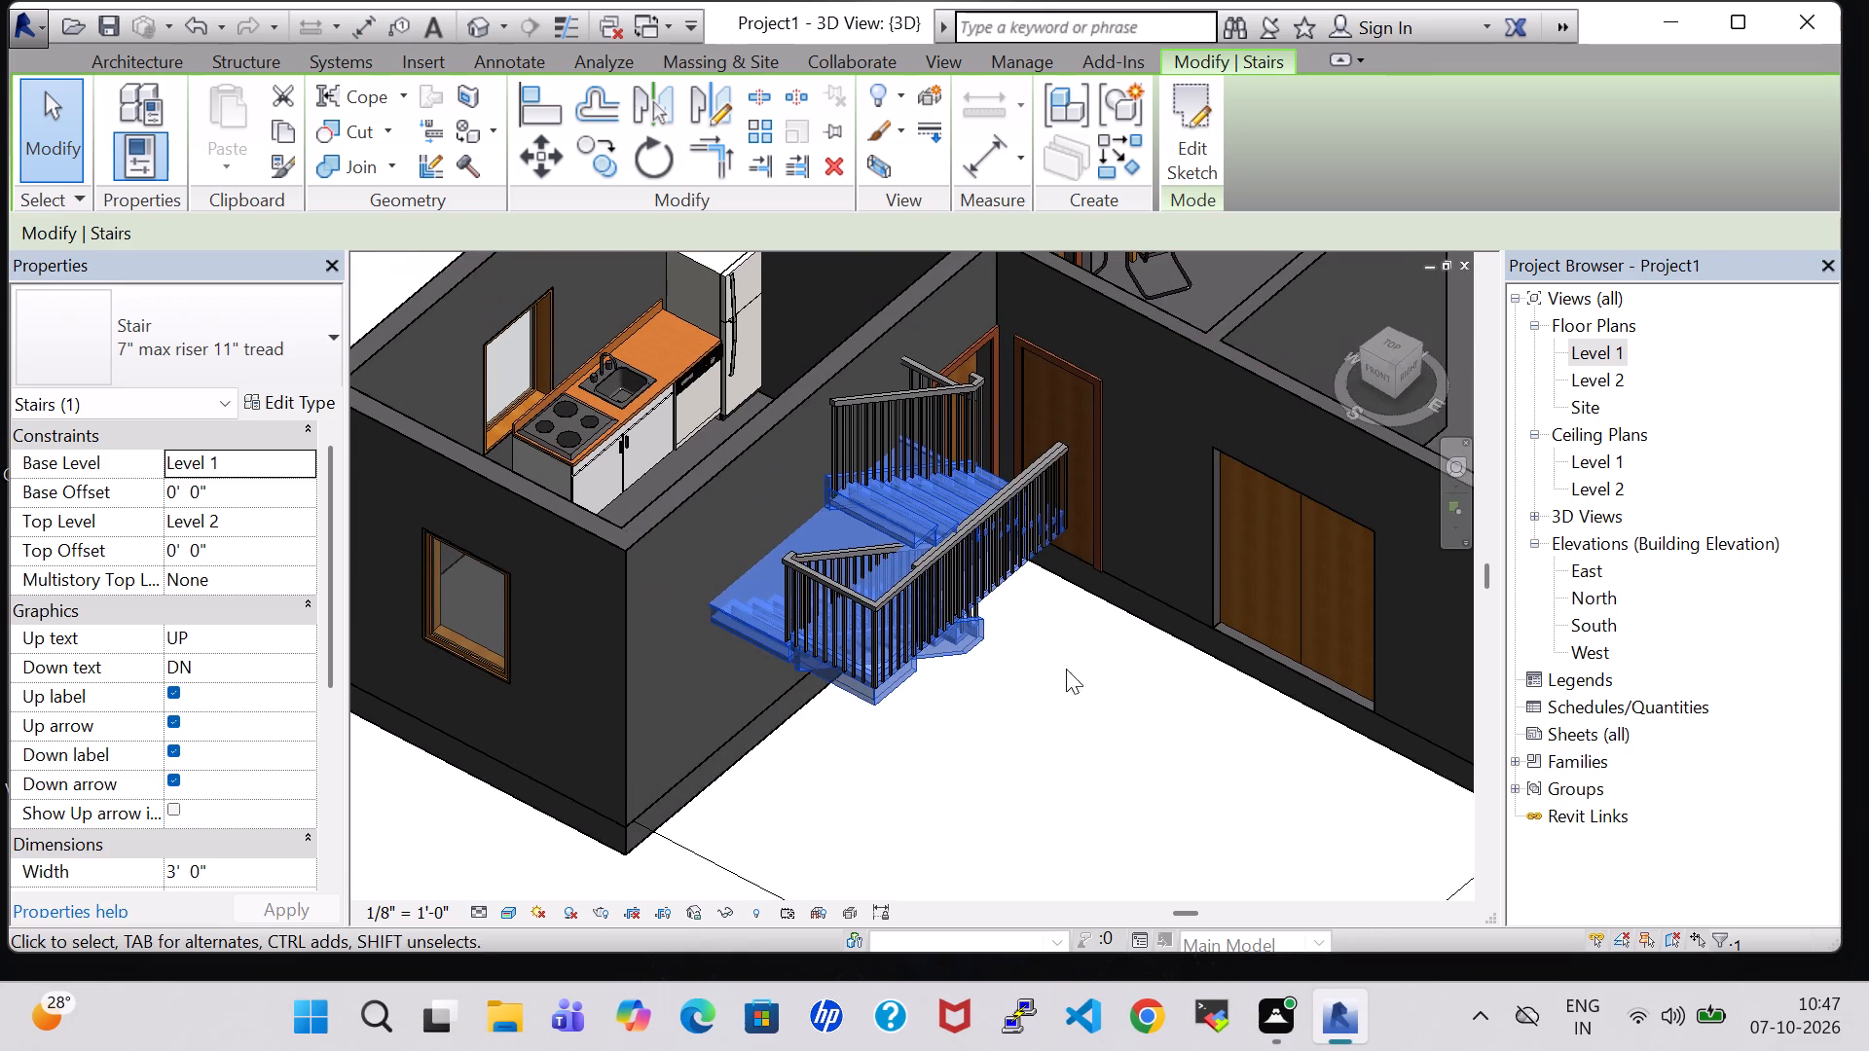
click(924, 547)
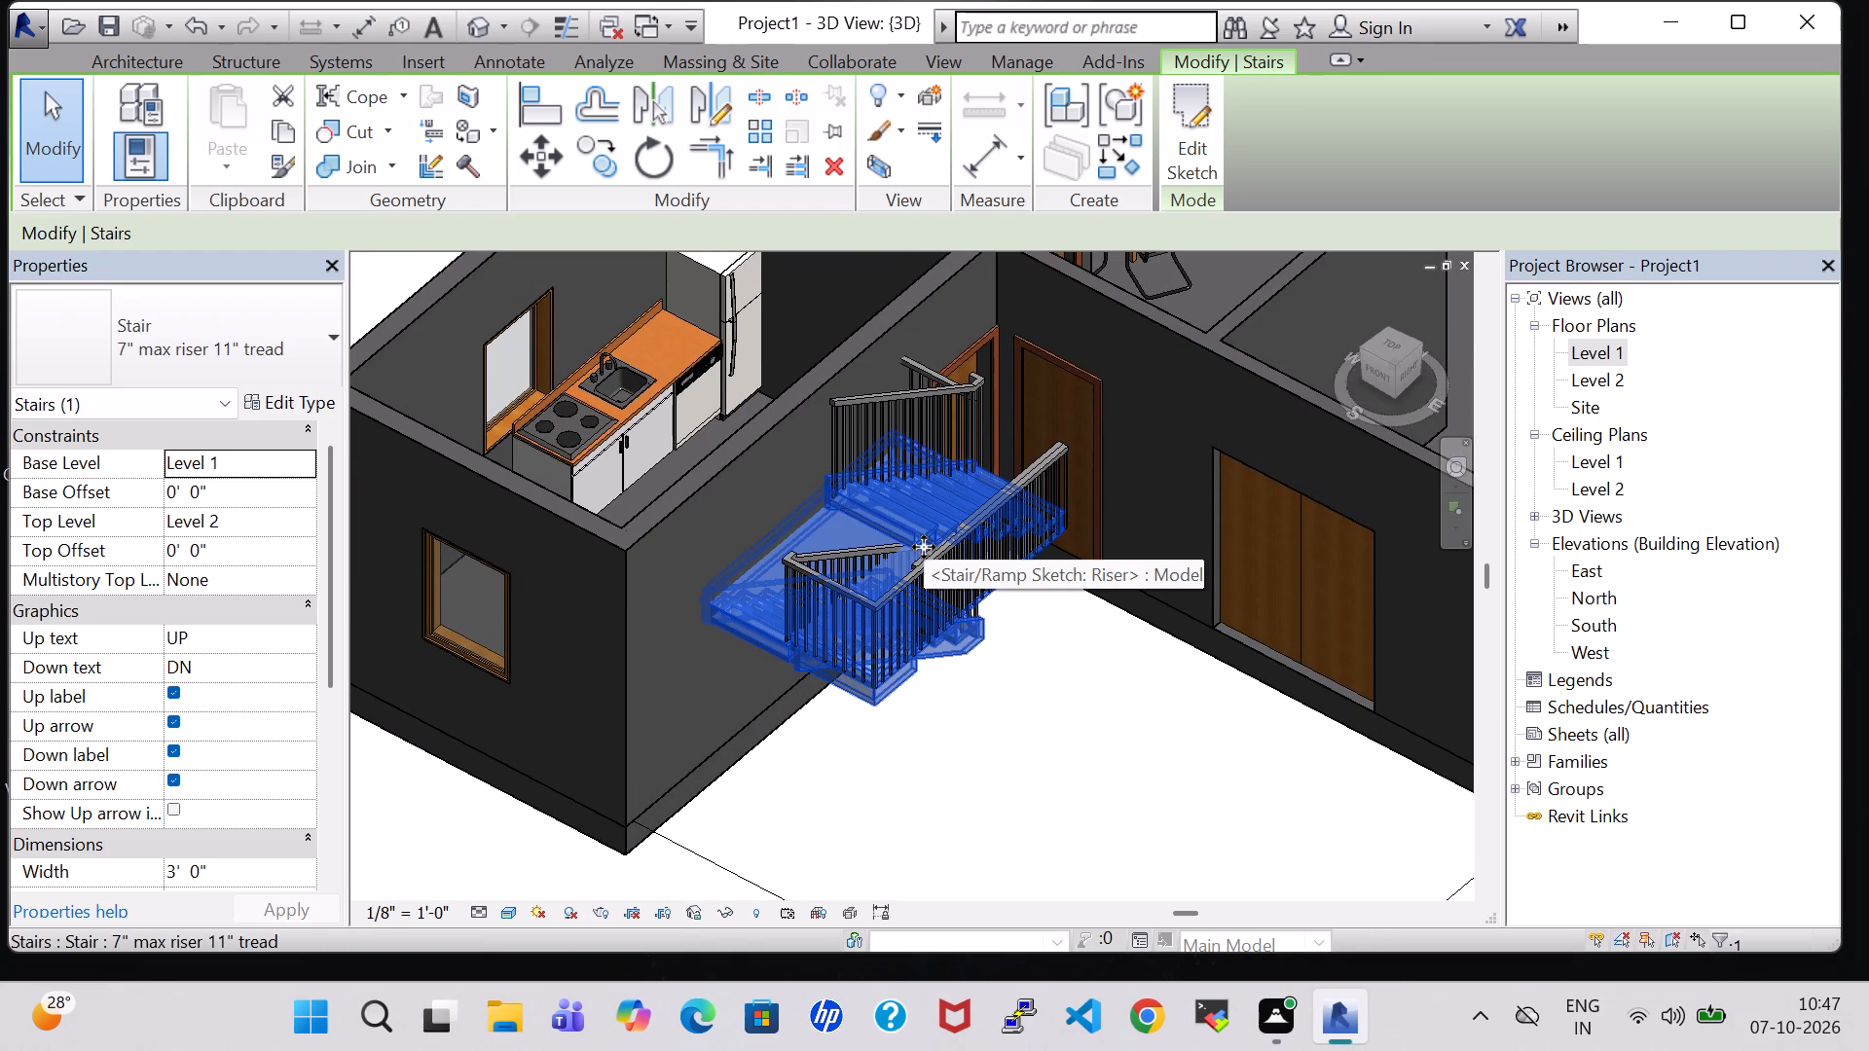
key(Down)
key(Down)
key(Down)
key(Down)
key(Down)
key(Down)
key(Down)
key(Down)
key(Down)
key(Down)
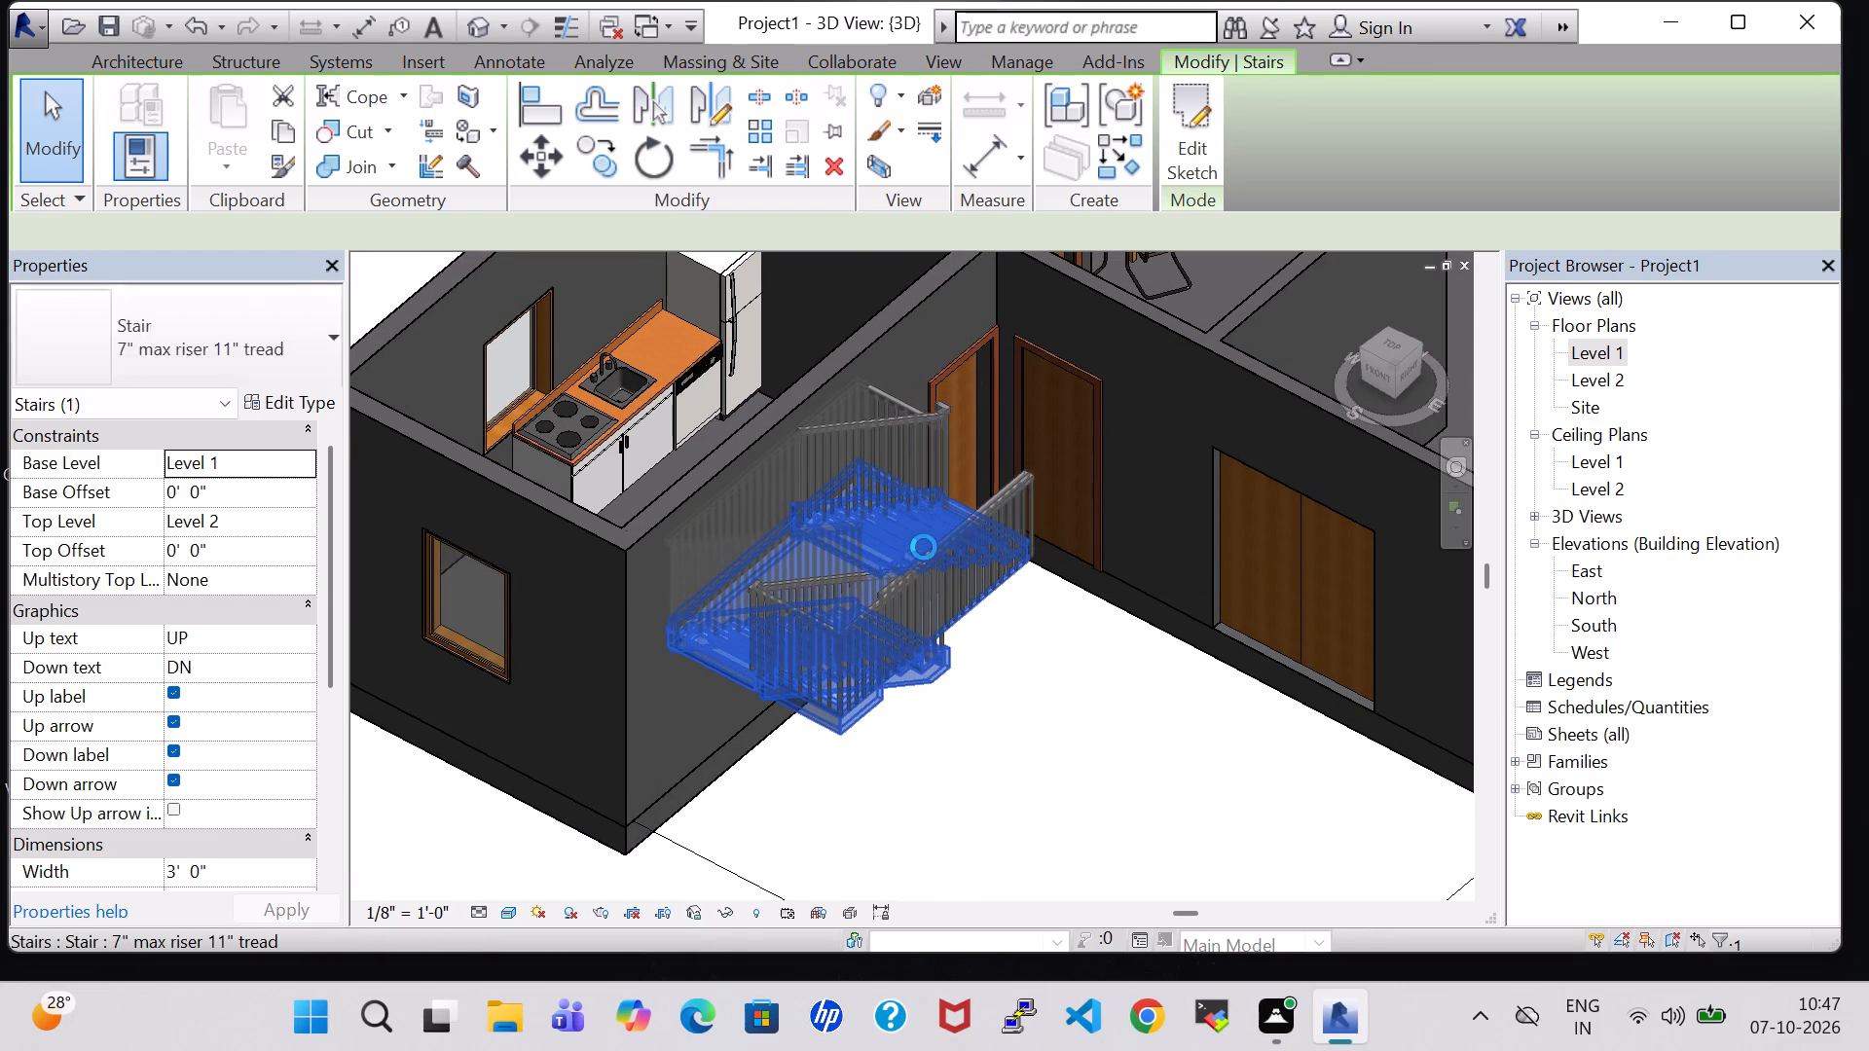
key(Down)
key(Down)
key(Down)
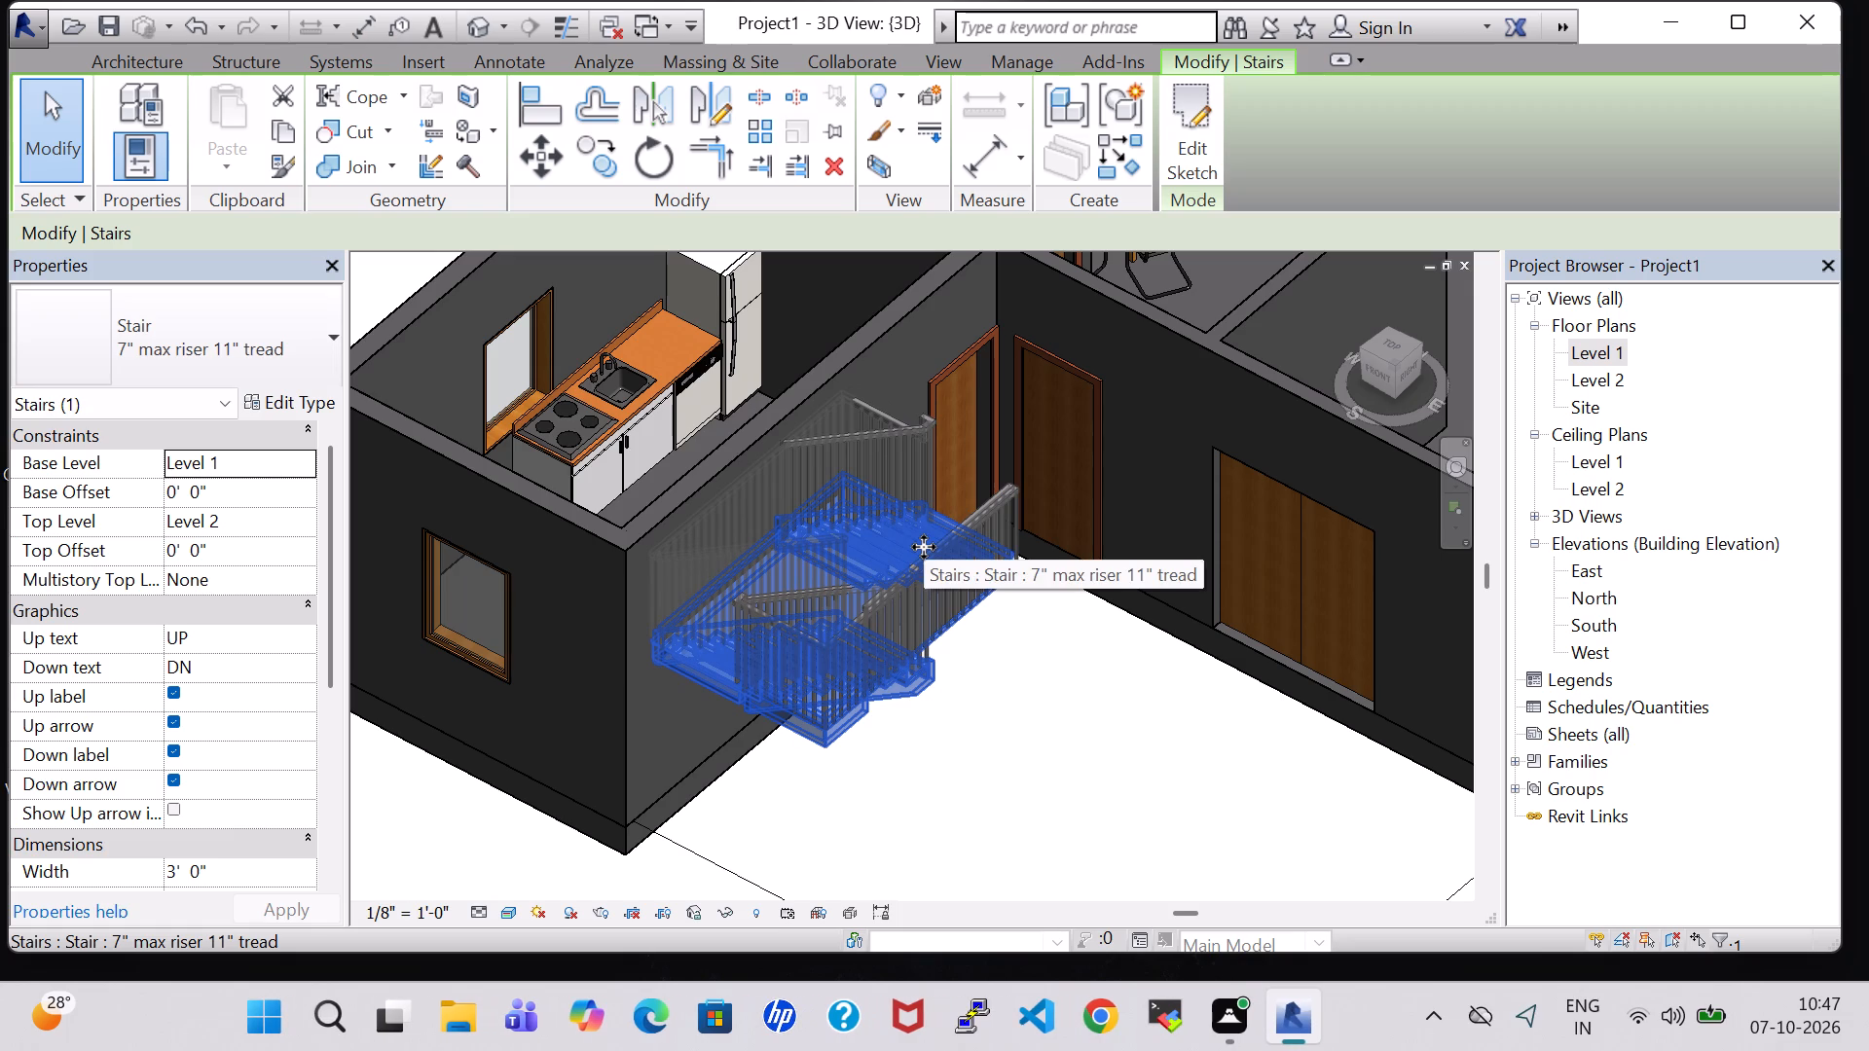
key(Down)
key(Down)
key(Down)
key(Down)
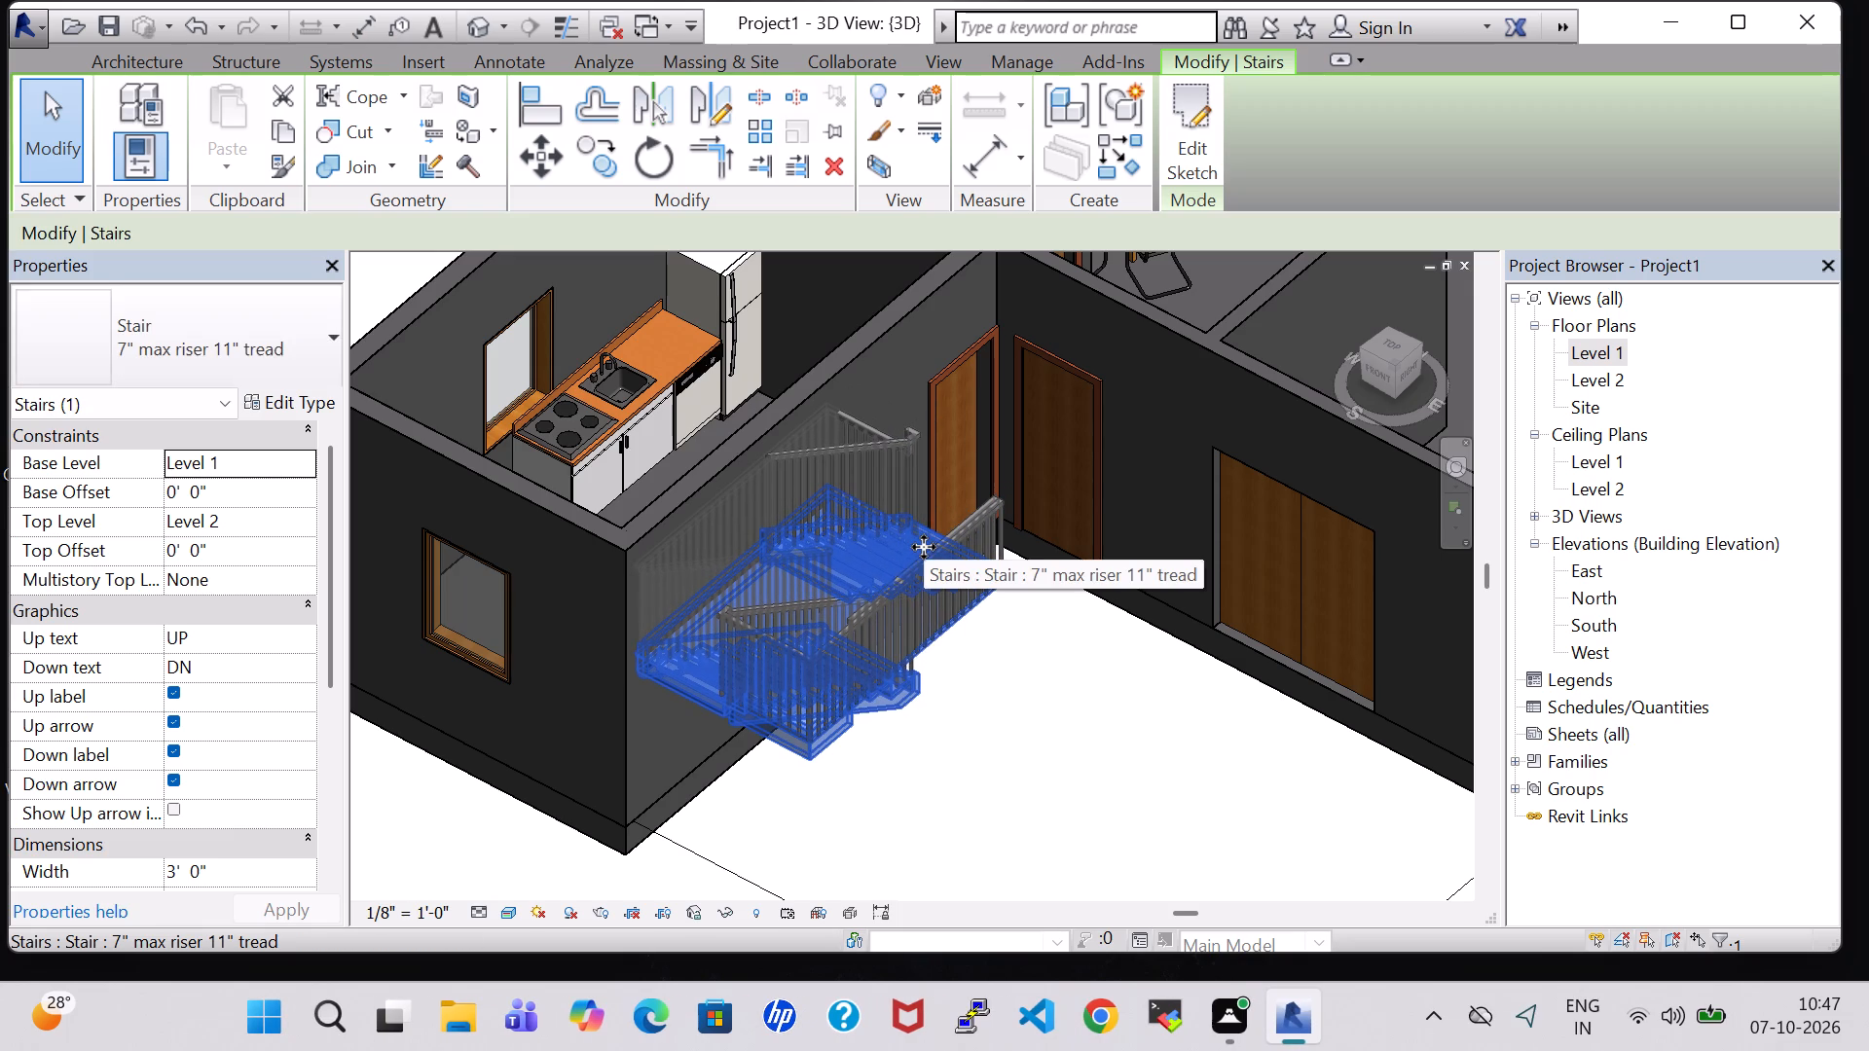
Nudge the railing along the stair's lower flight and landing down by three increments.
scroll(1030, 625, up, 1)
shift+middle_drag(1030, 625, 1028, 625)
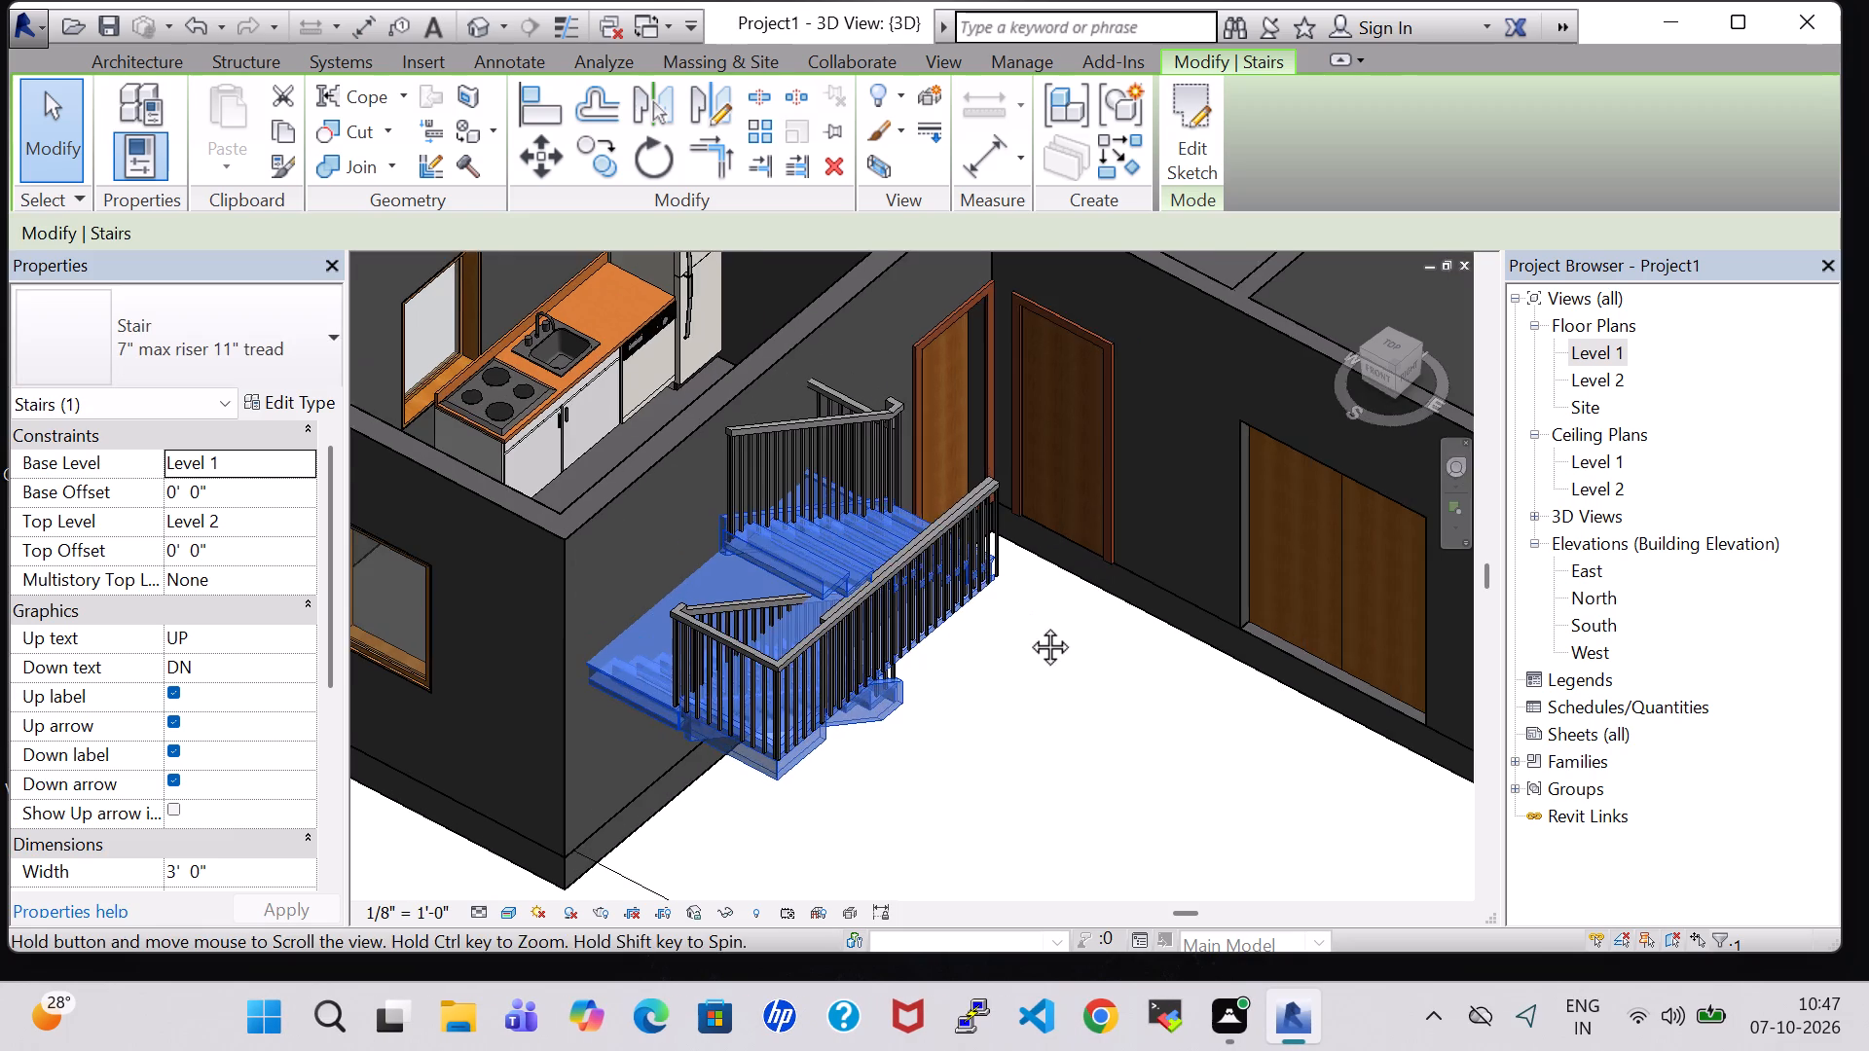
shift+middle_drag(1028, 625, 744, 417)
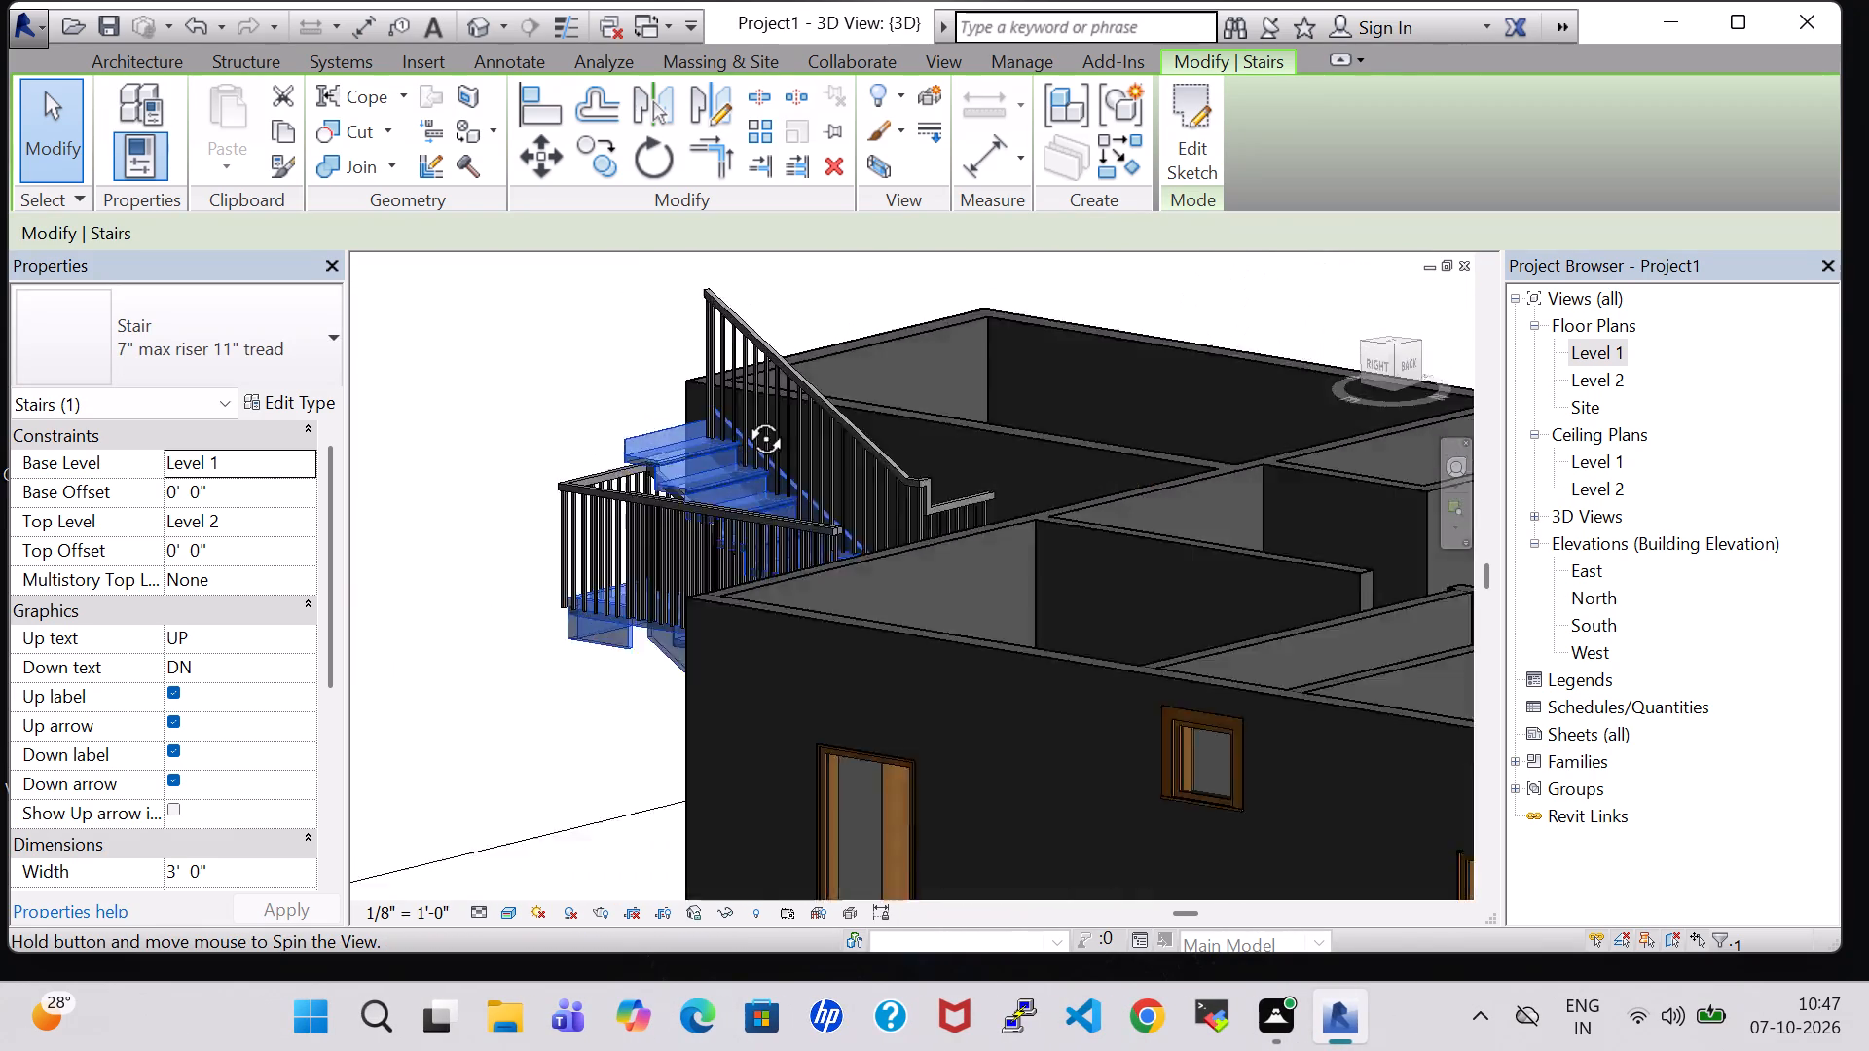
shift+middle_drag(744, 417, 847, 472)
click(809, 616)
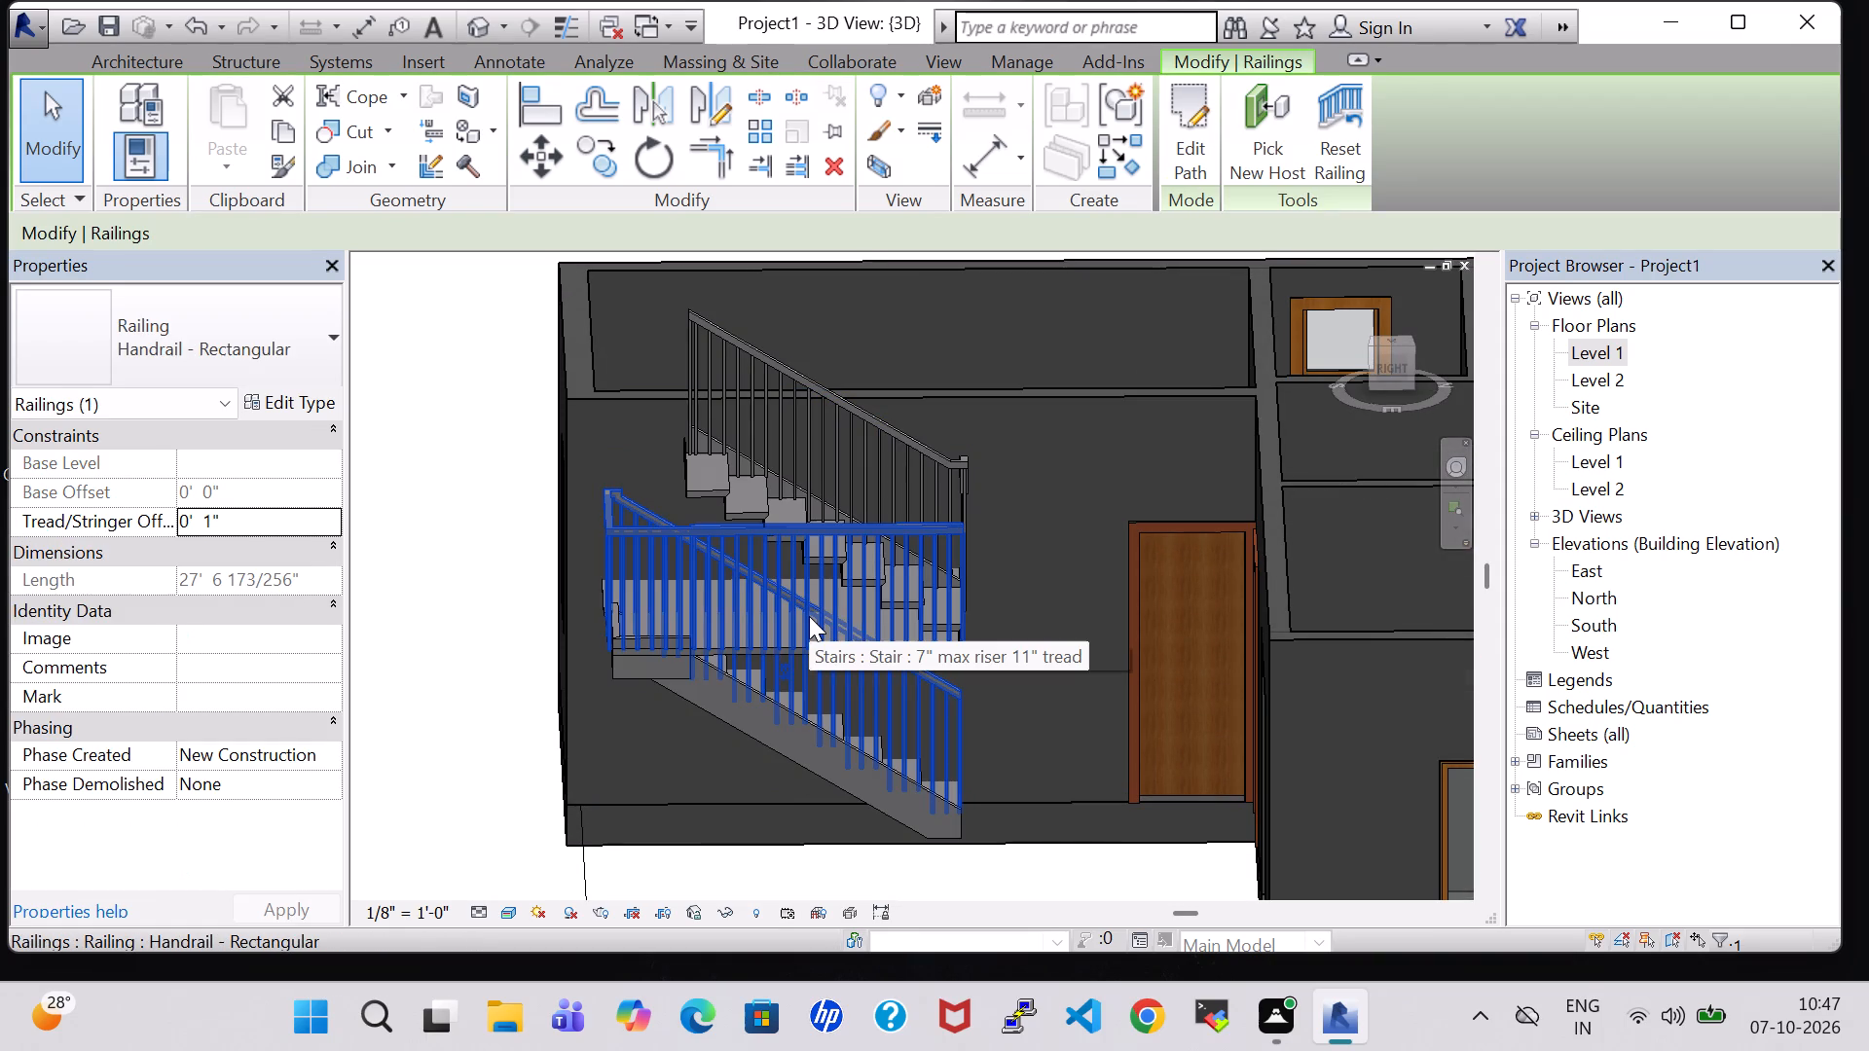
key(Down)
key(Down)
key(Down)
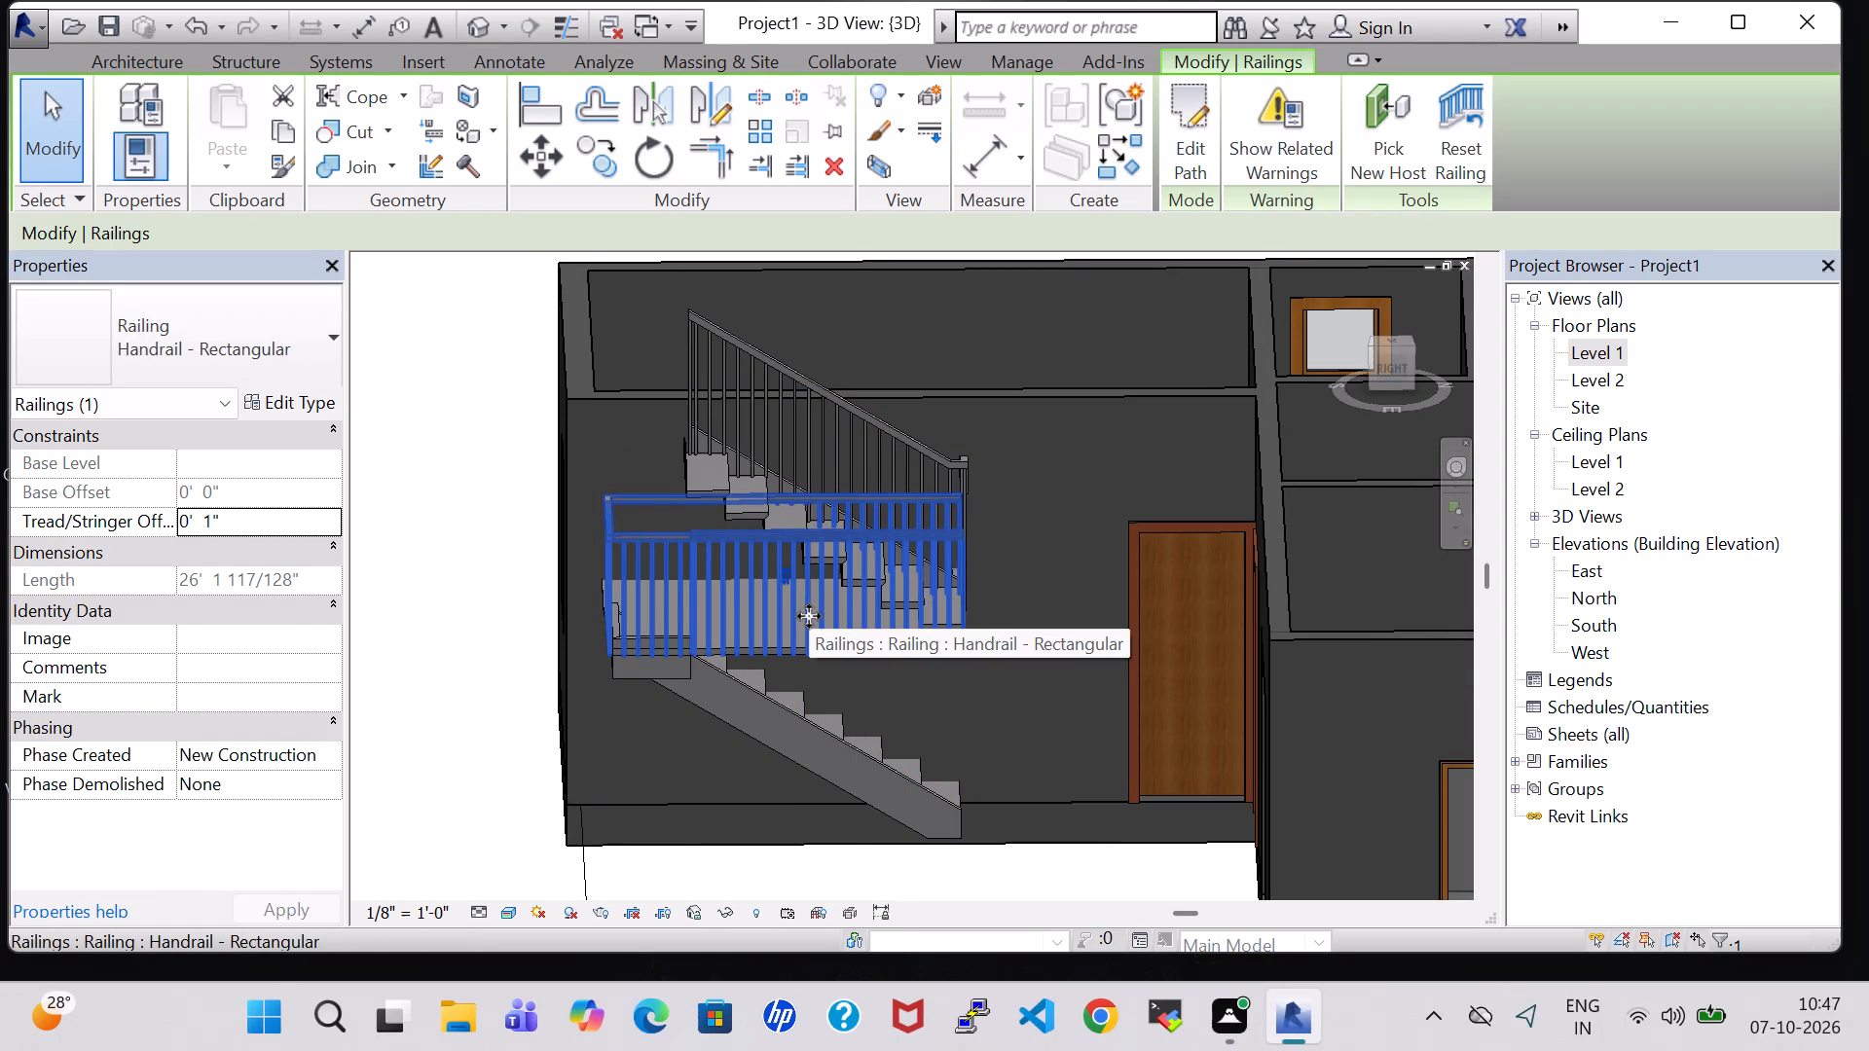
Set the top rail height of the Handrail - Rectangular type to 1' 0" through the upper flight's railing and apply it.
shift+middle_drag(464, 540, 395, 546)
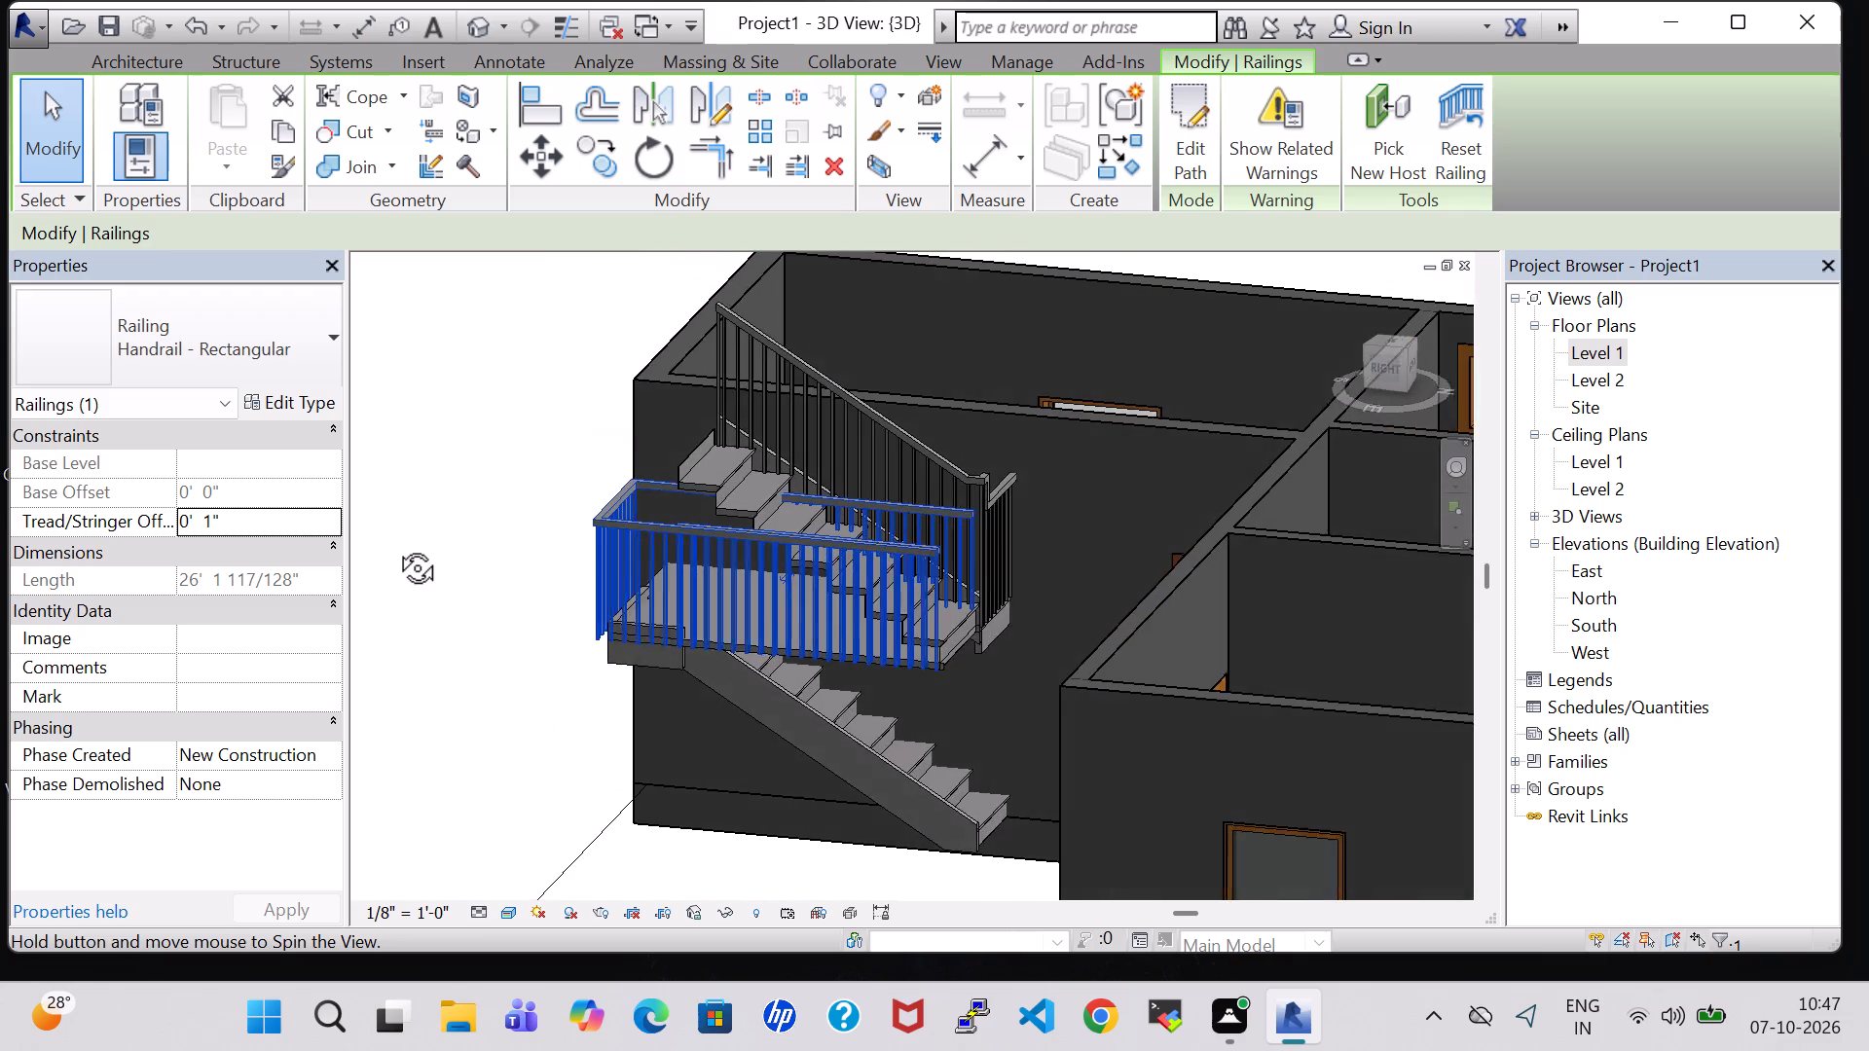
shift+middle_drag(395, 546, 383, 548)
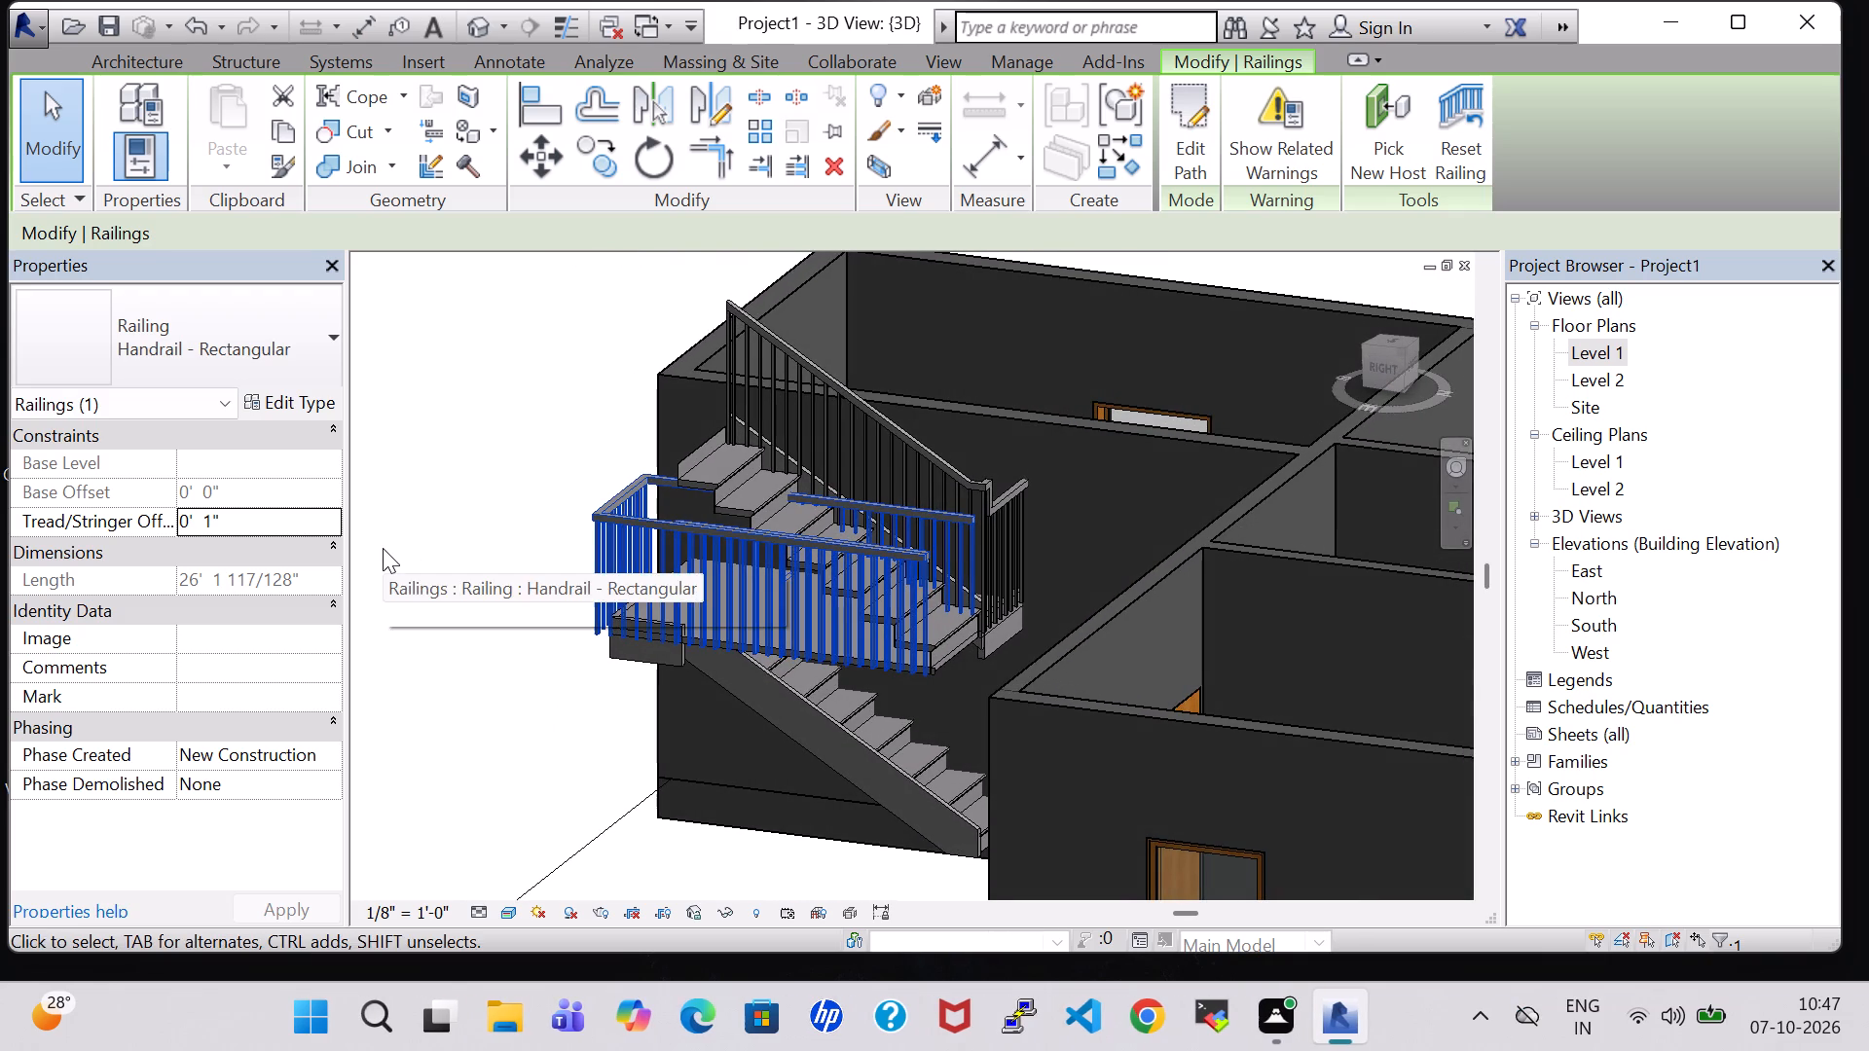
click(778, 335)
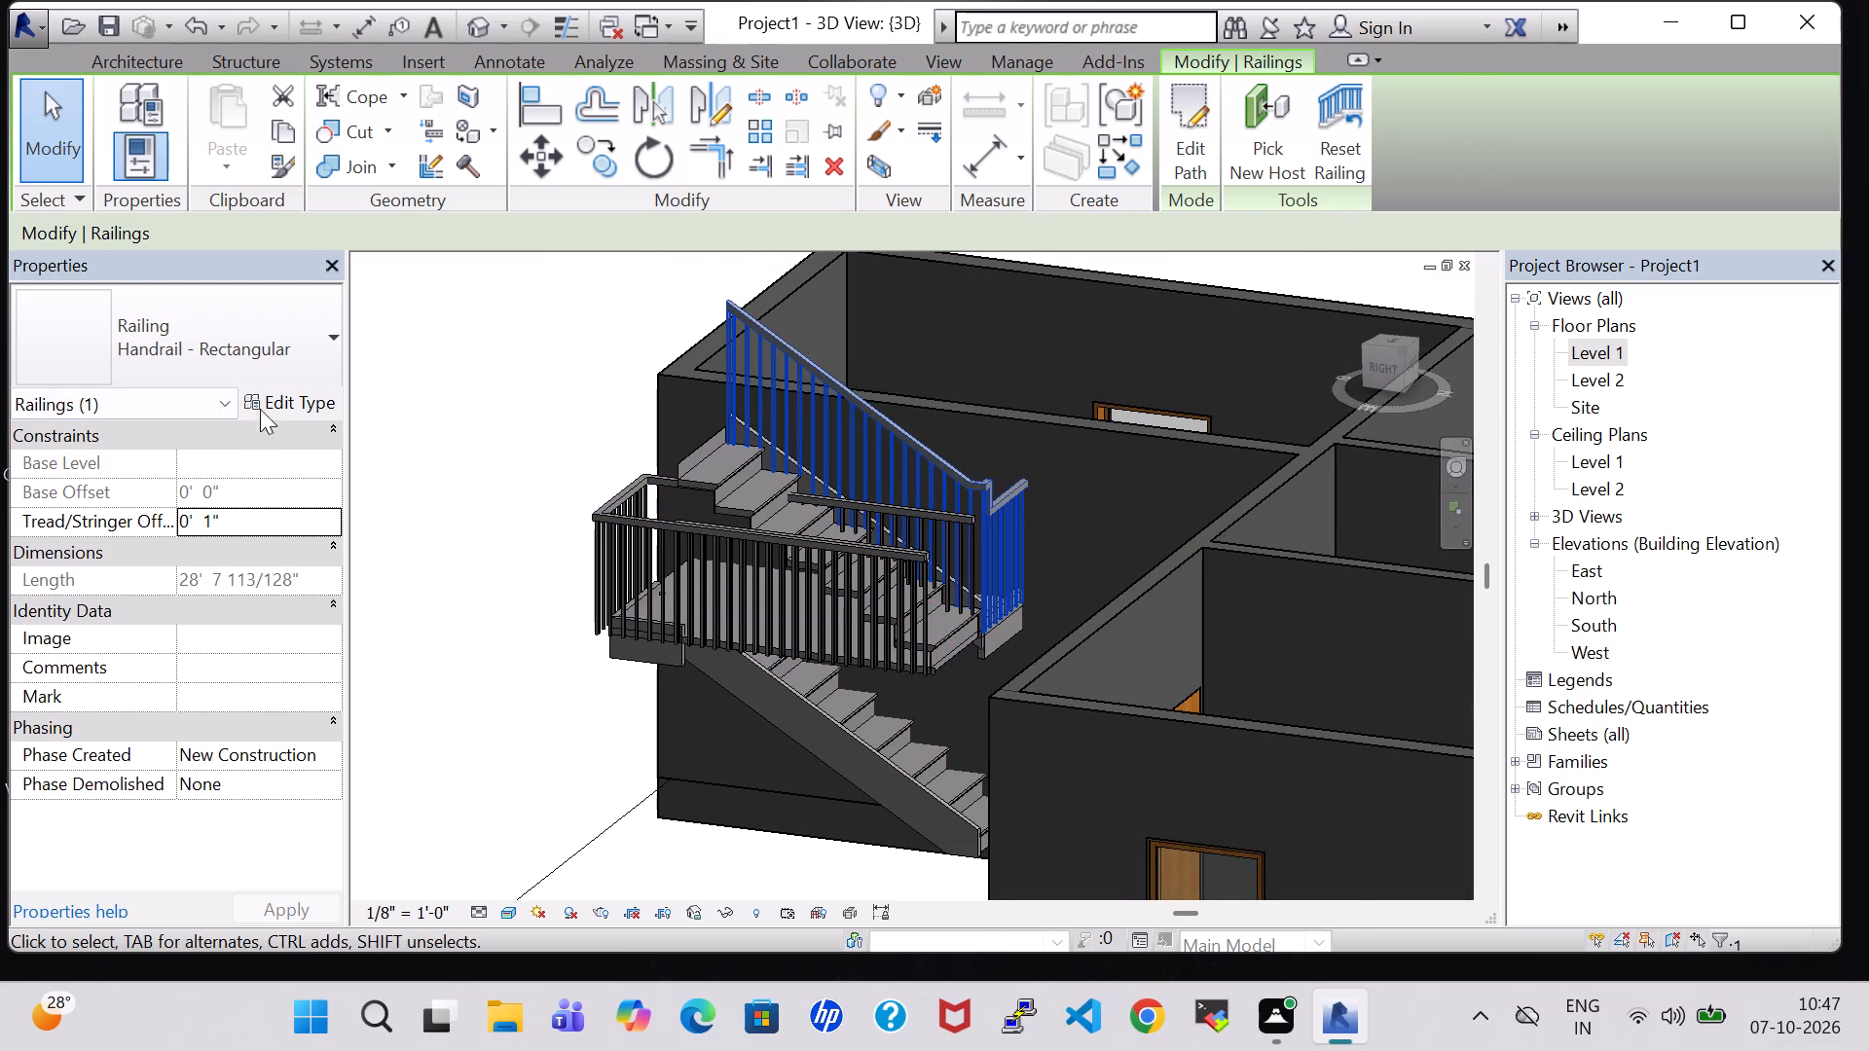
click(291, 396)
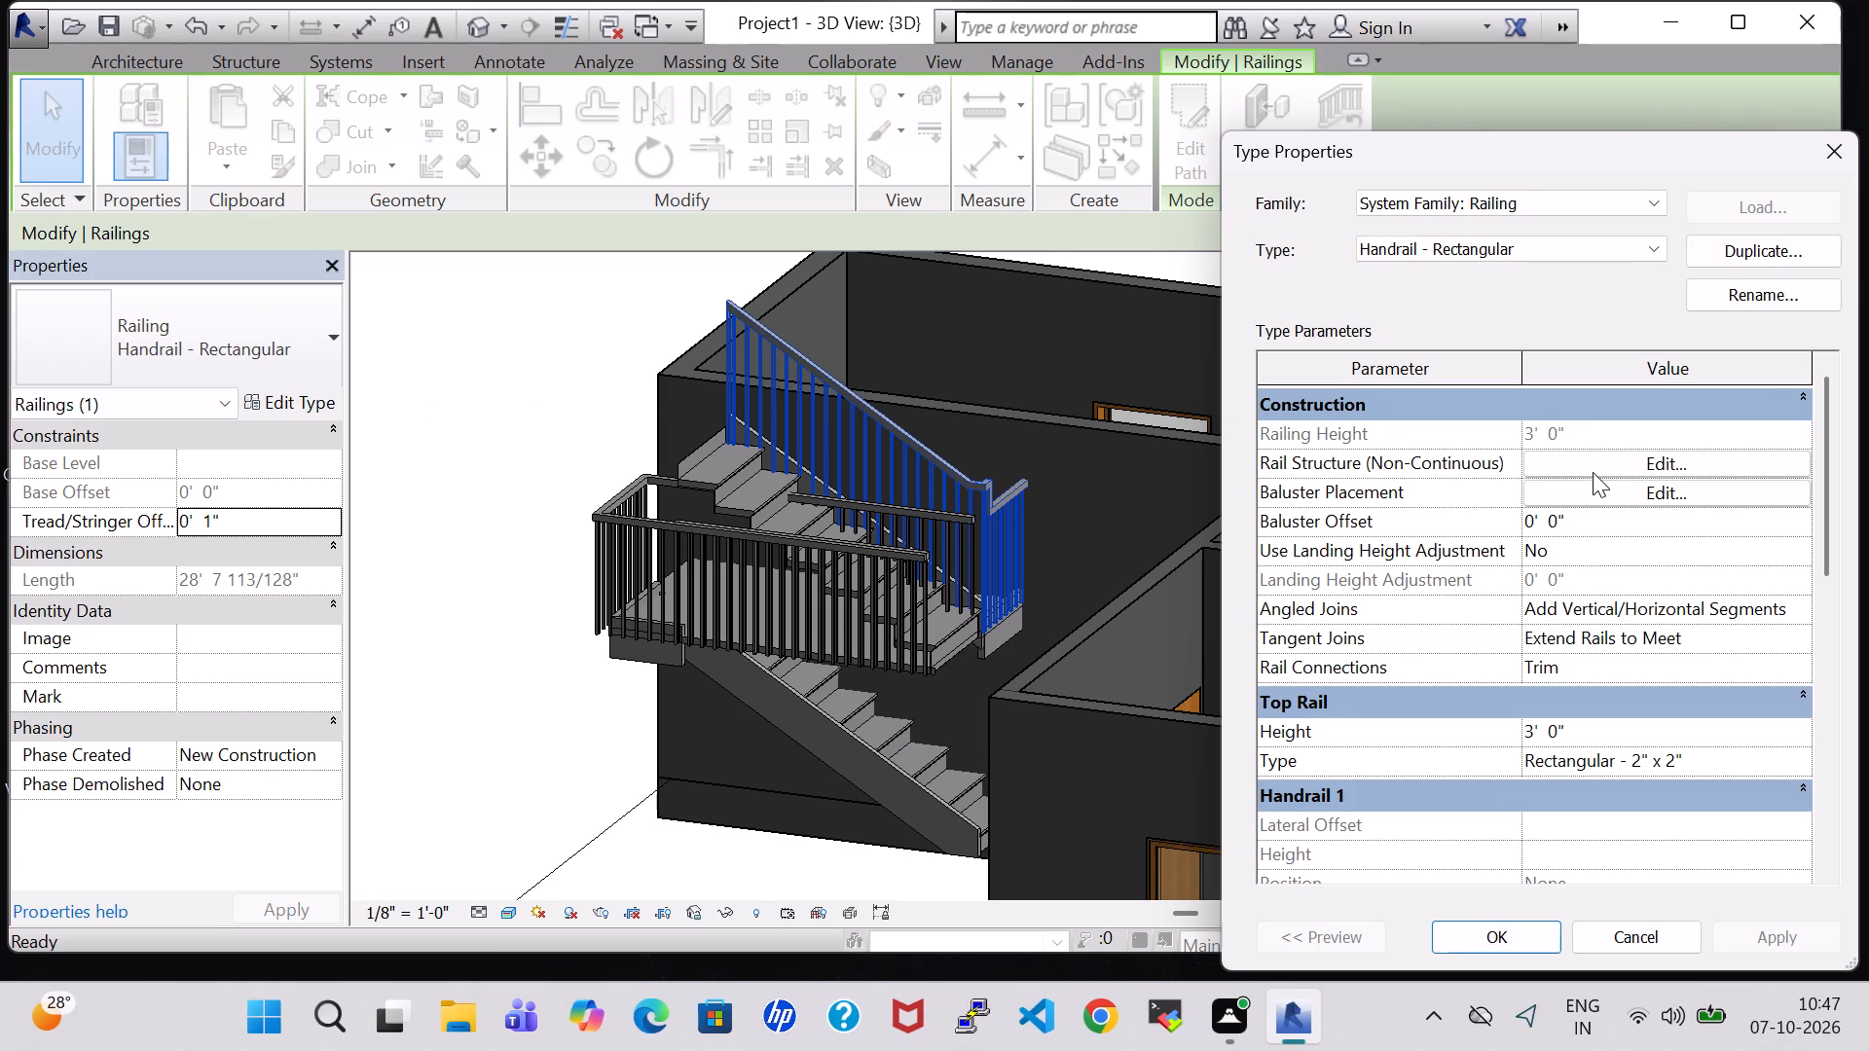
click(1575, 443)
click(1644, 467)
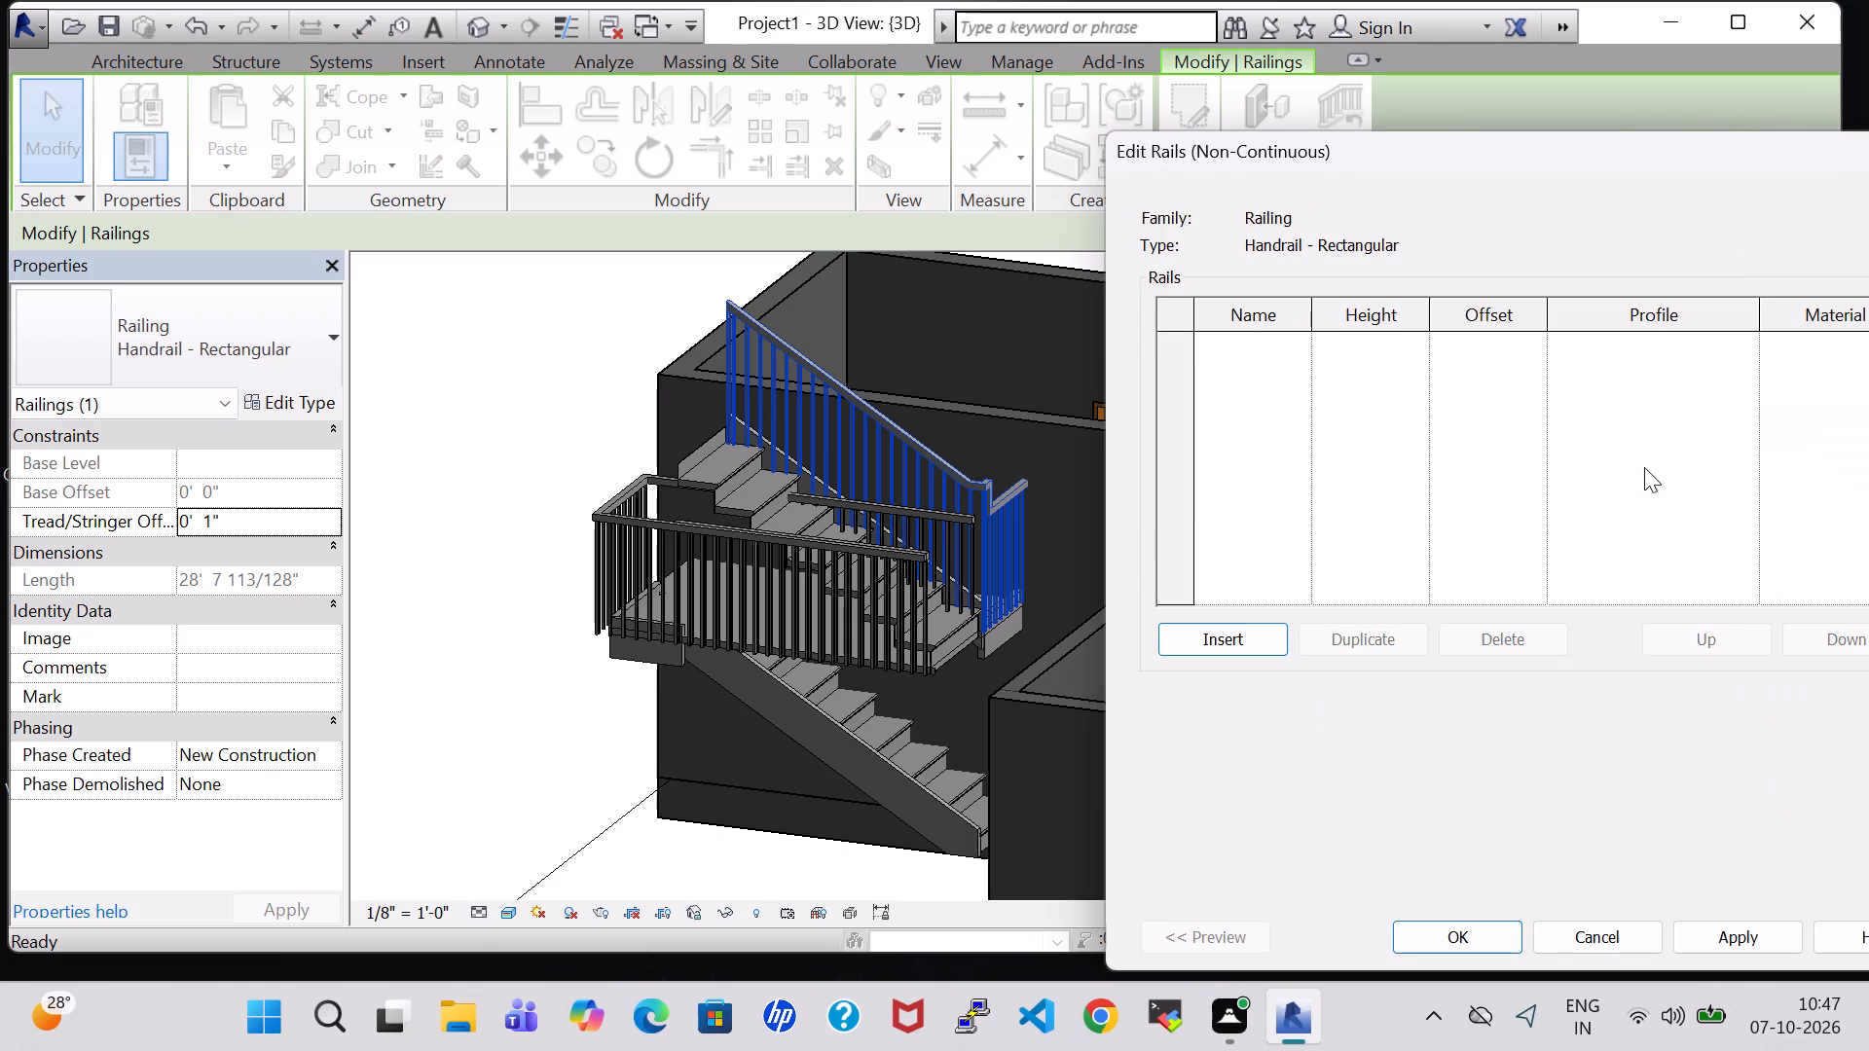
click(1610, 930)
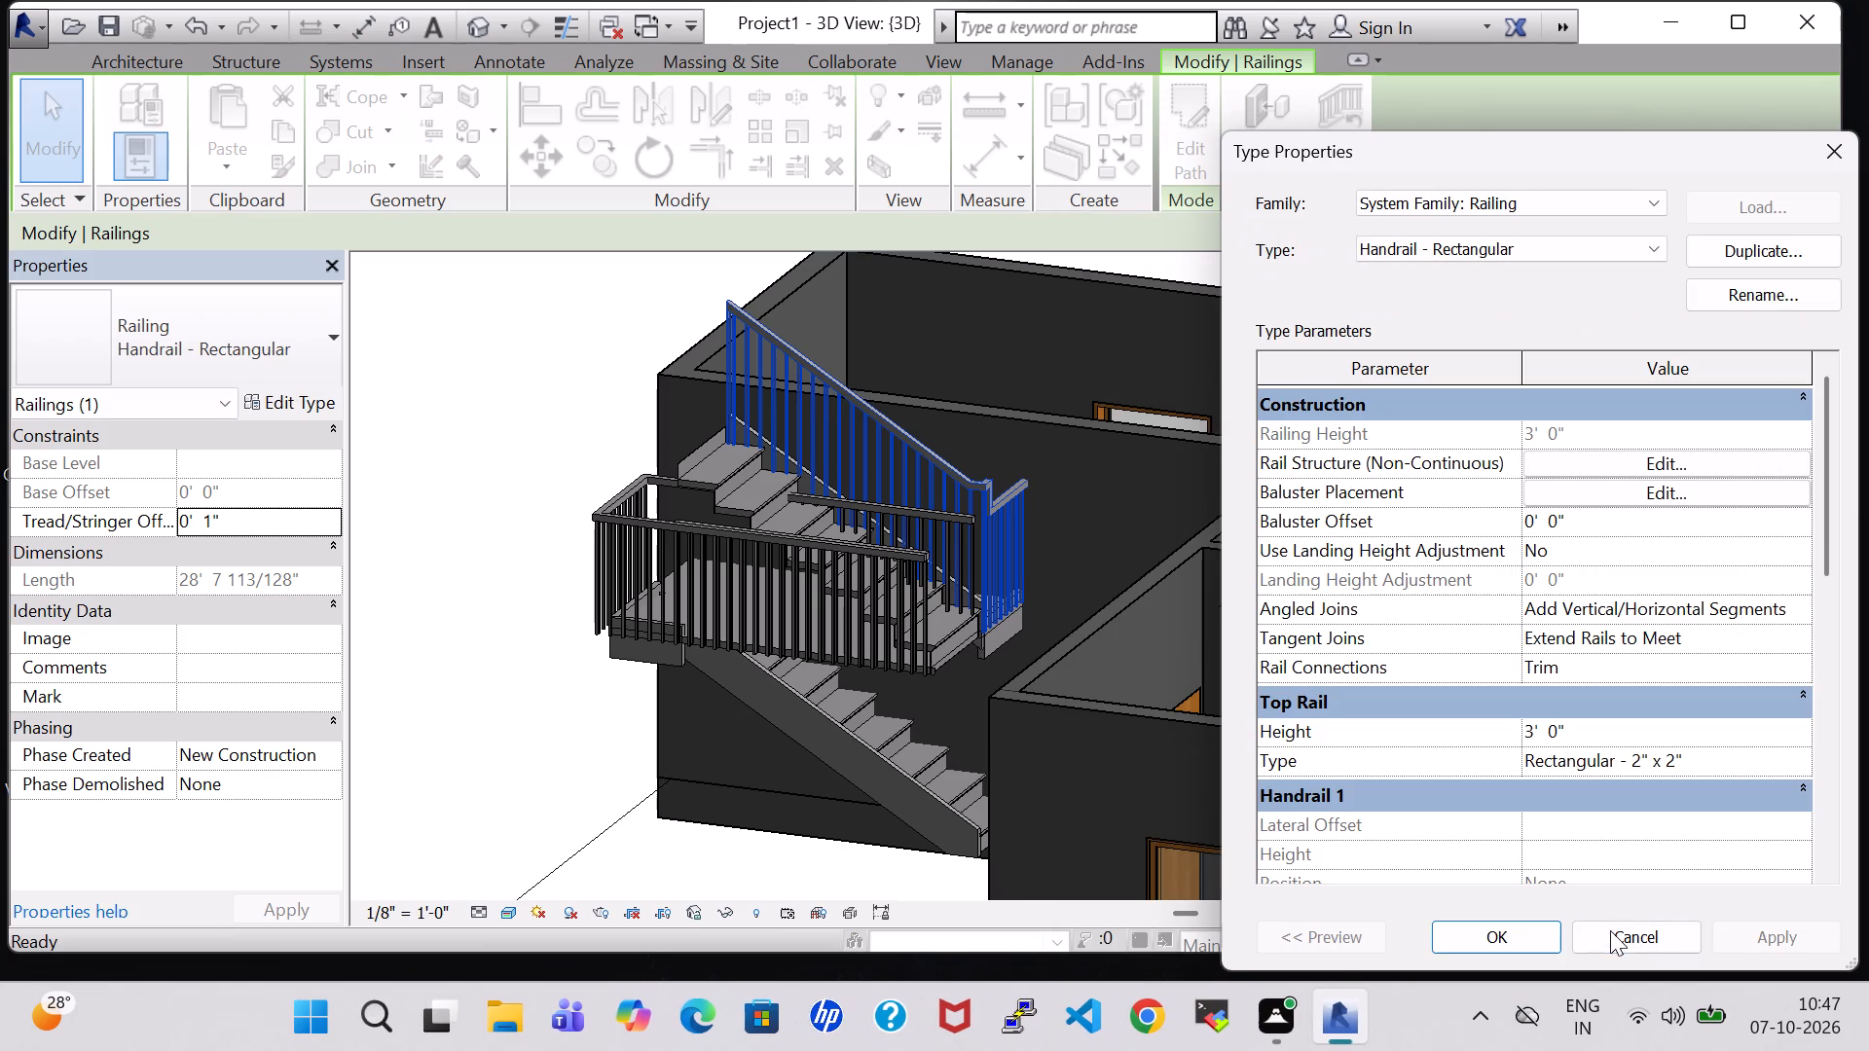
scroll(1579, 703, down, 1)
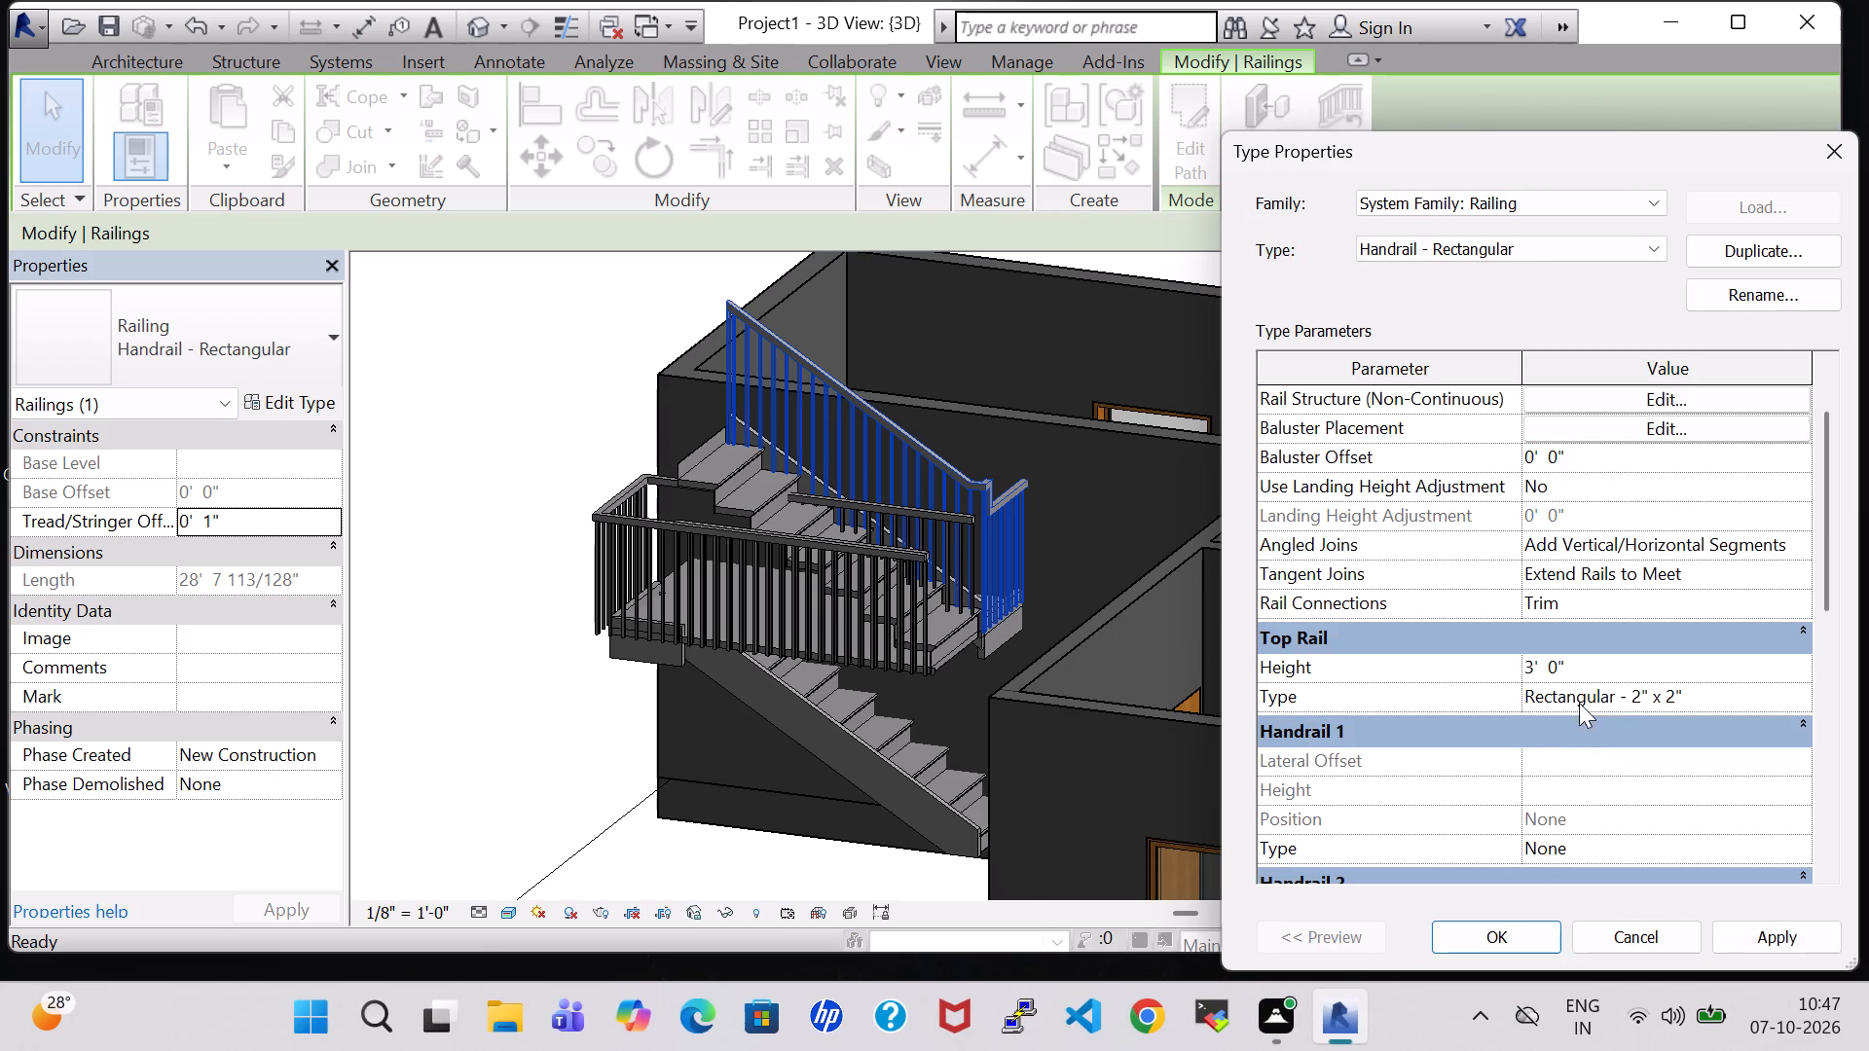
click(1529, 660)
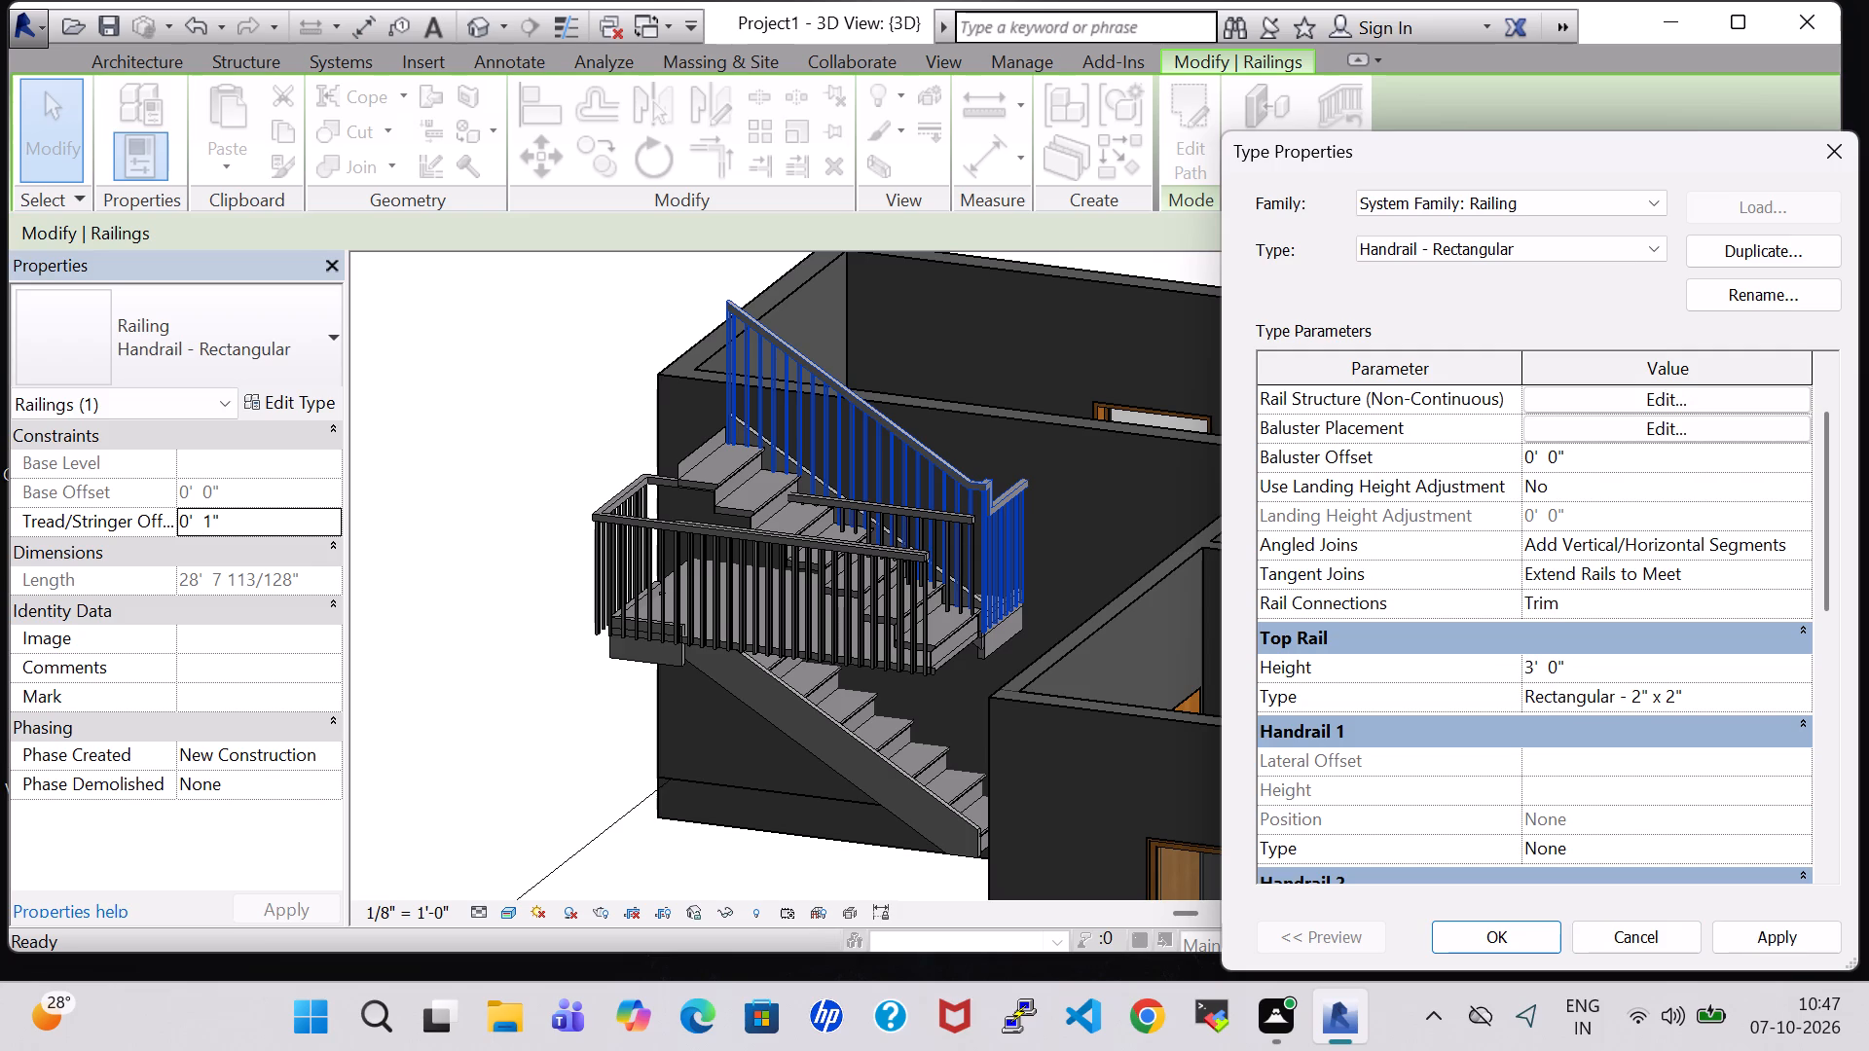
key(Right)
key(BackSpace)
key(1)
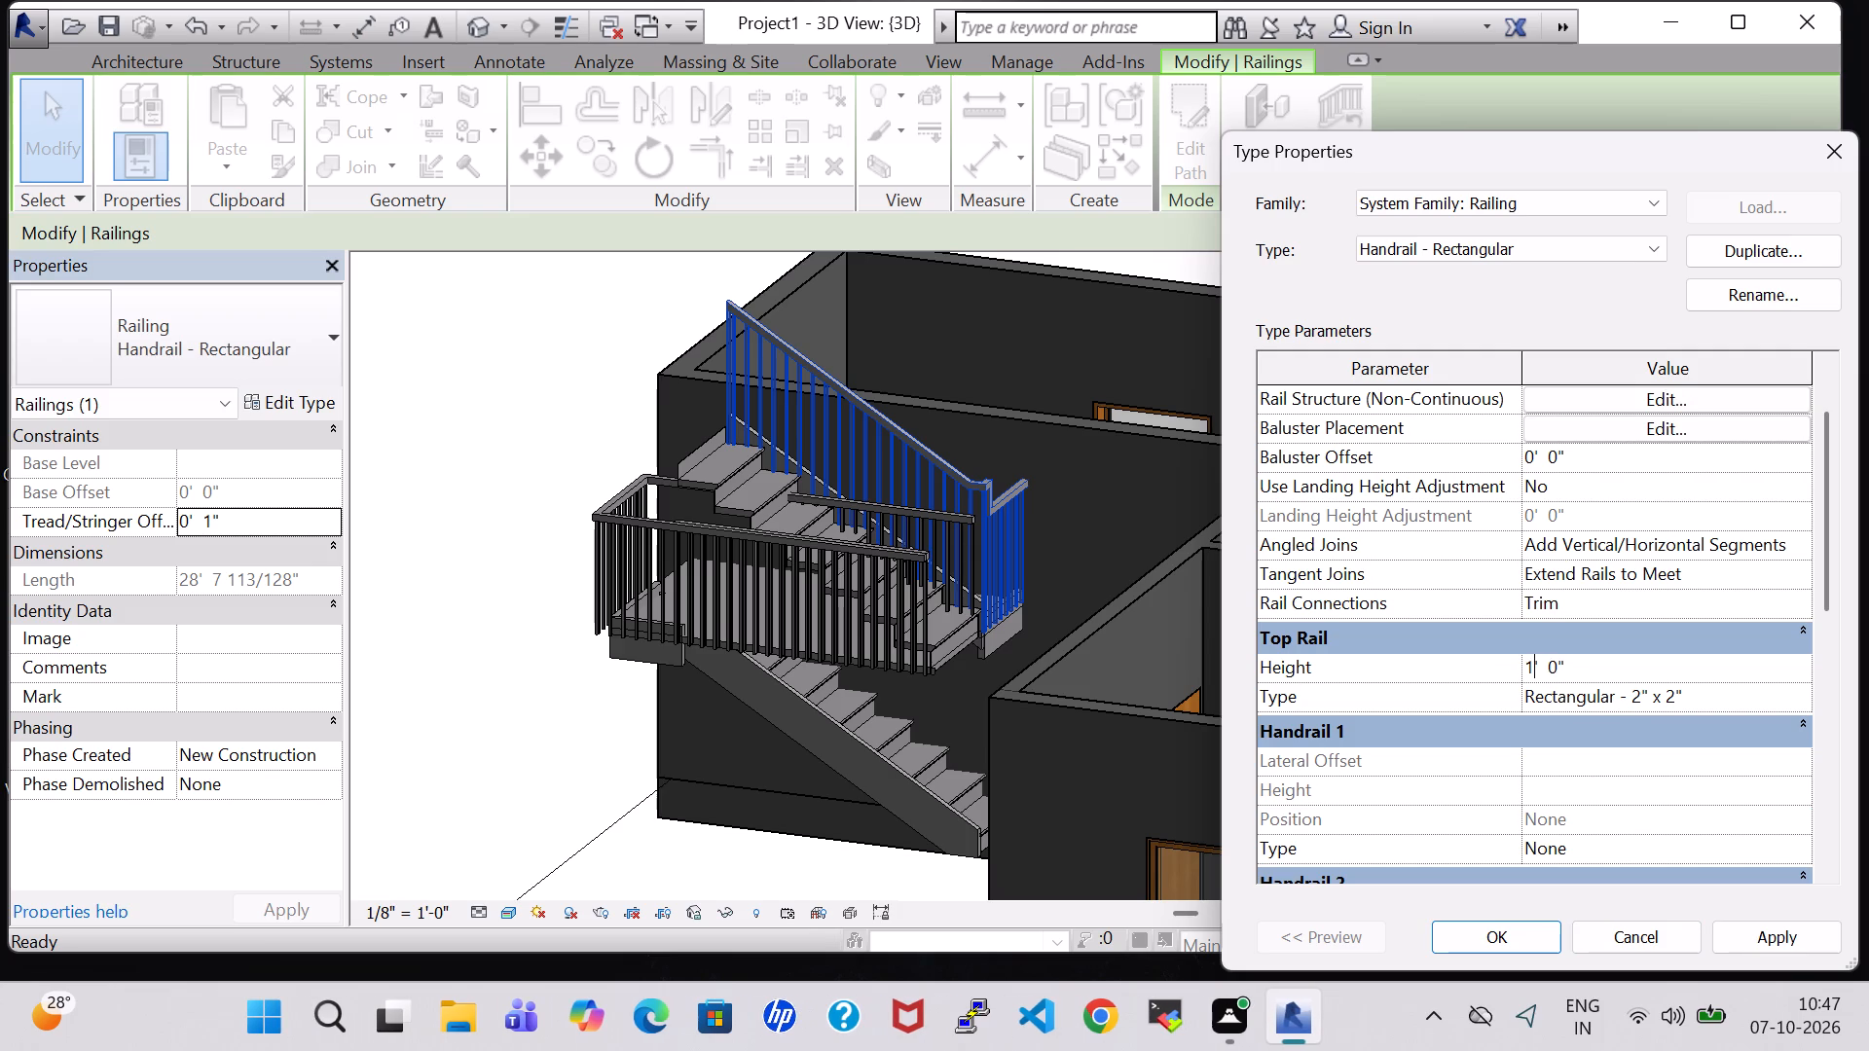
key(Return)
click(1808, 938)
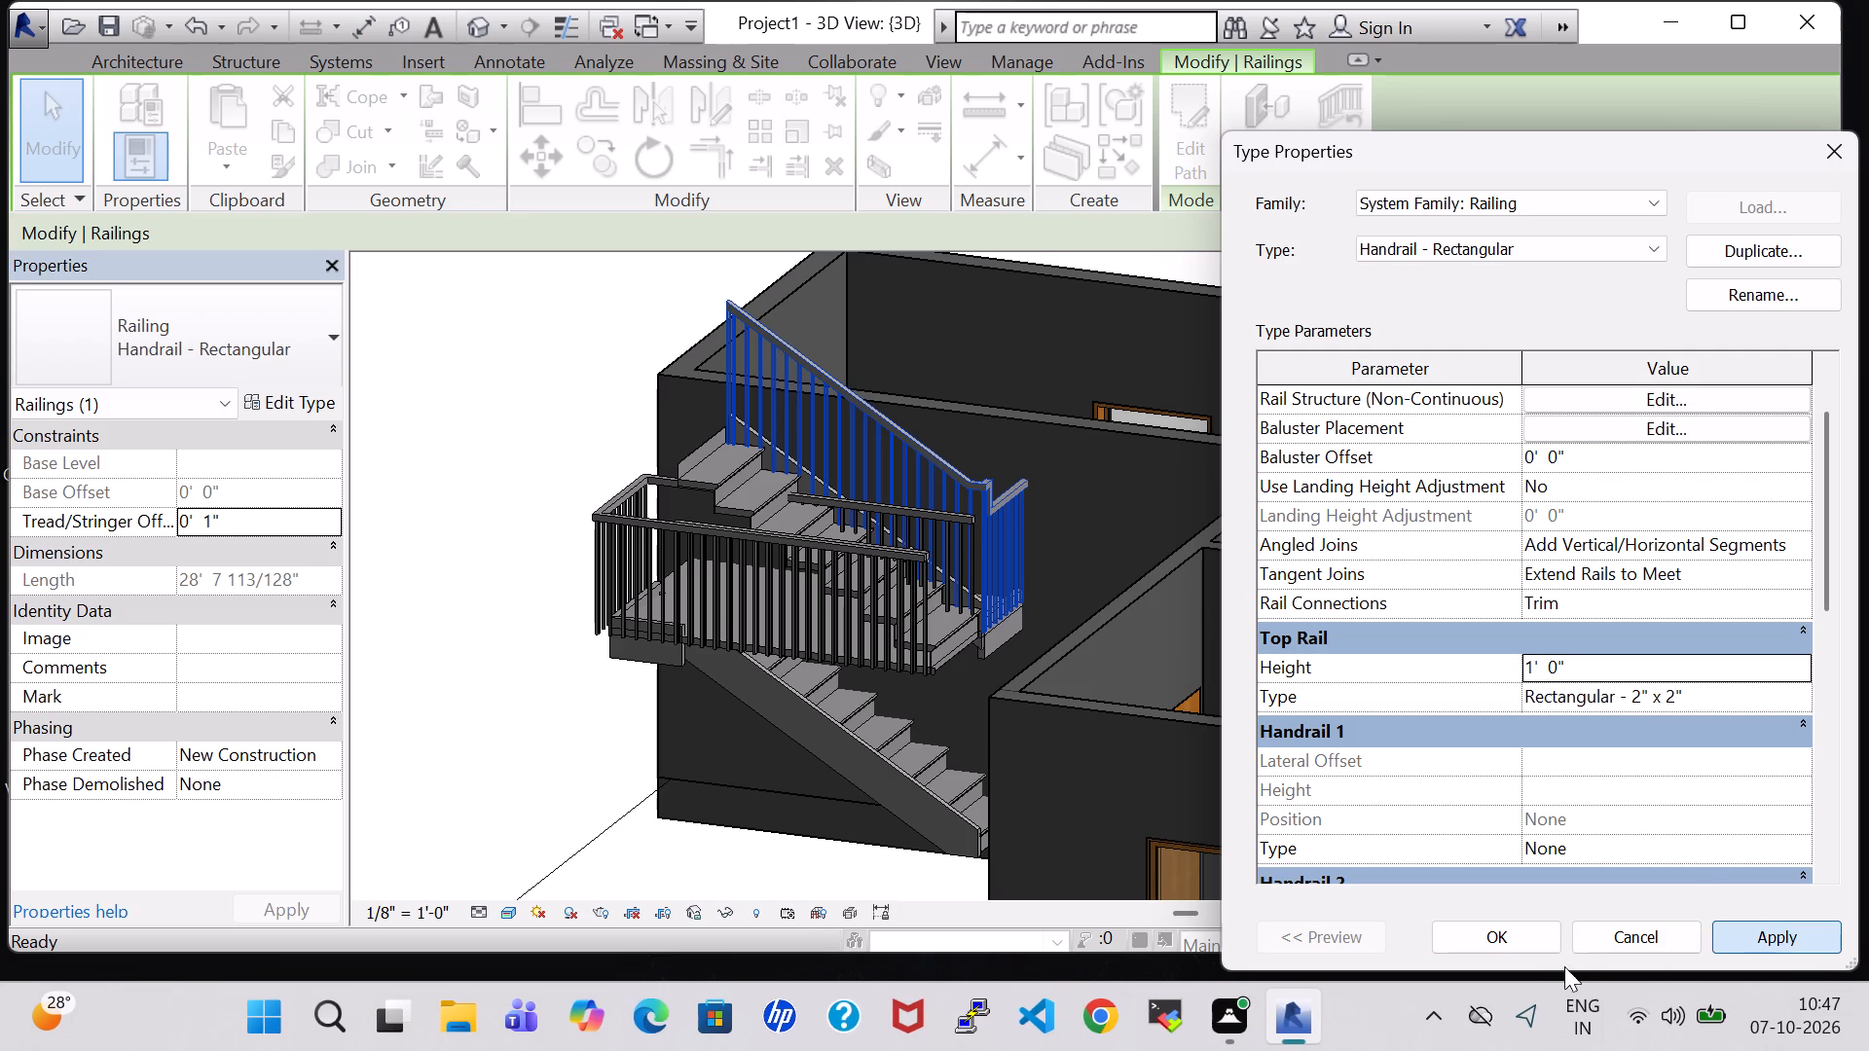
Accept the Handrail - Rectangular type settings.
click(1513, 935)
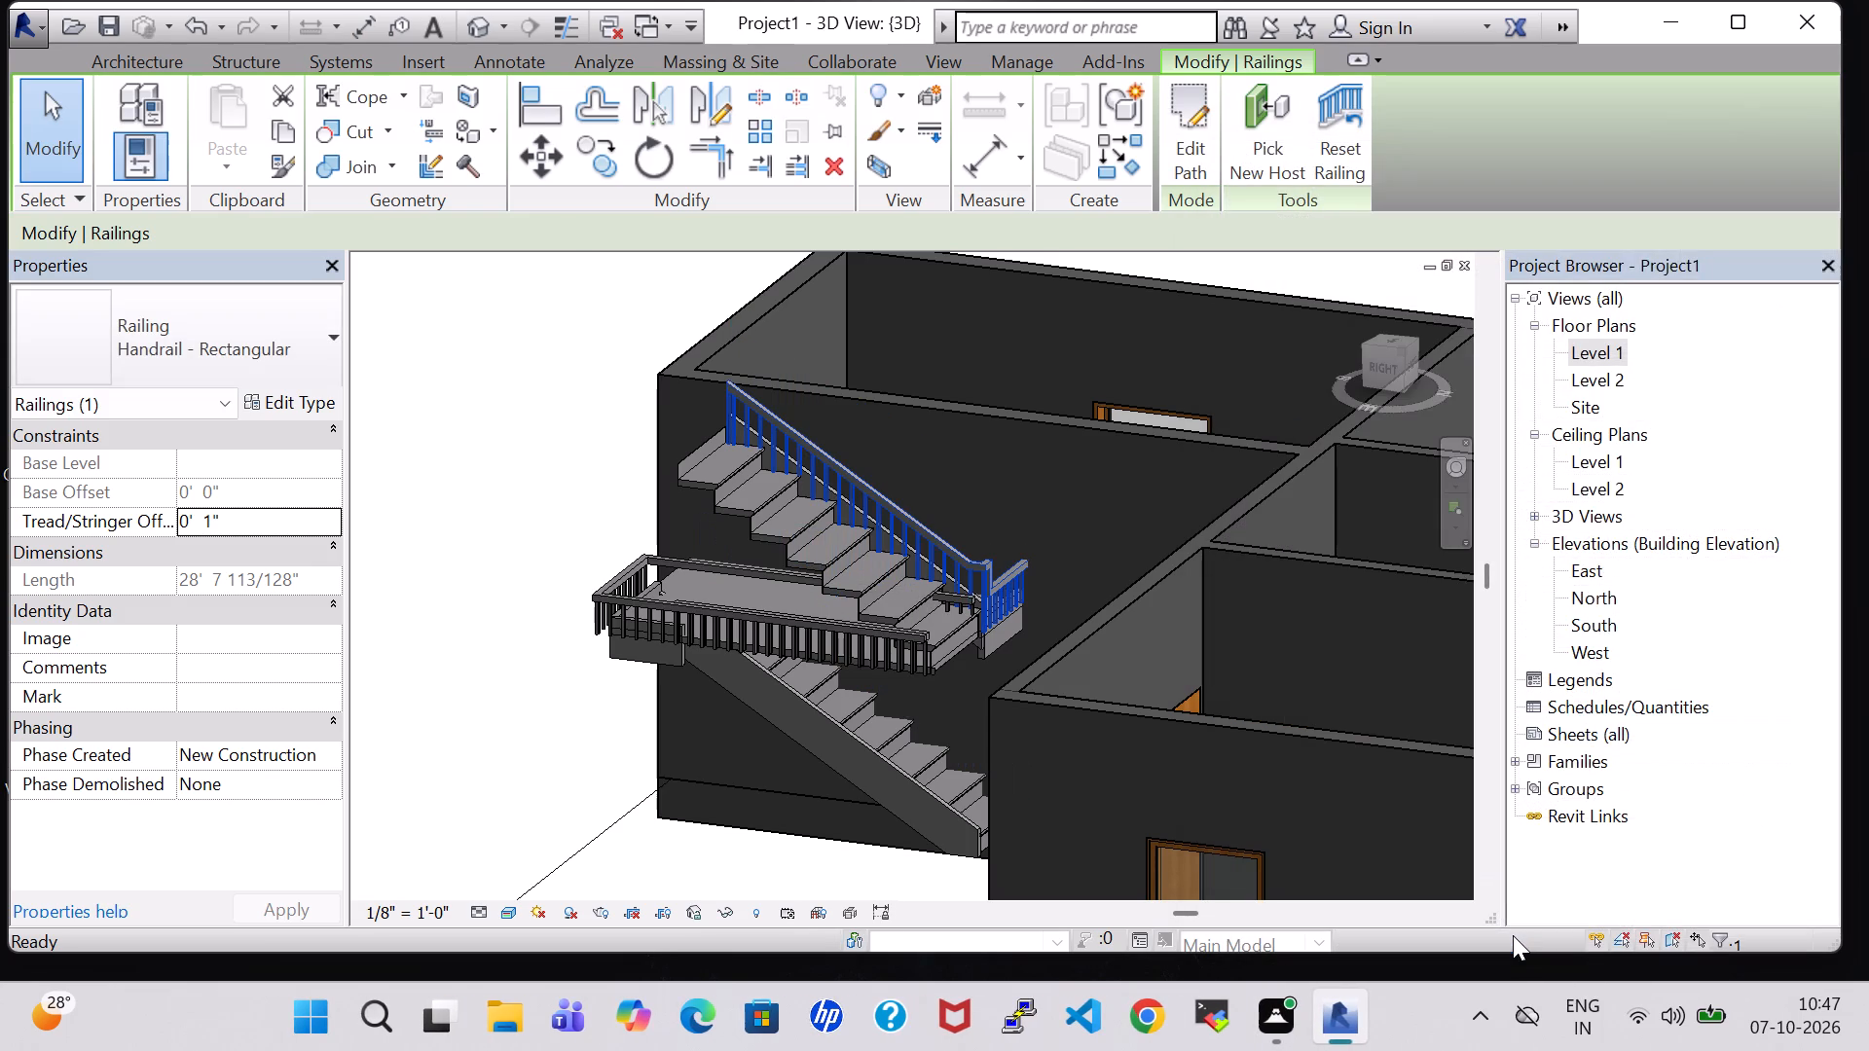
Examine the stair's flights, landing and railings from several sides of the house in the 3D view.
scroll(828, 673, up, 2)
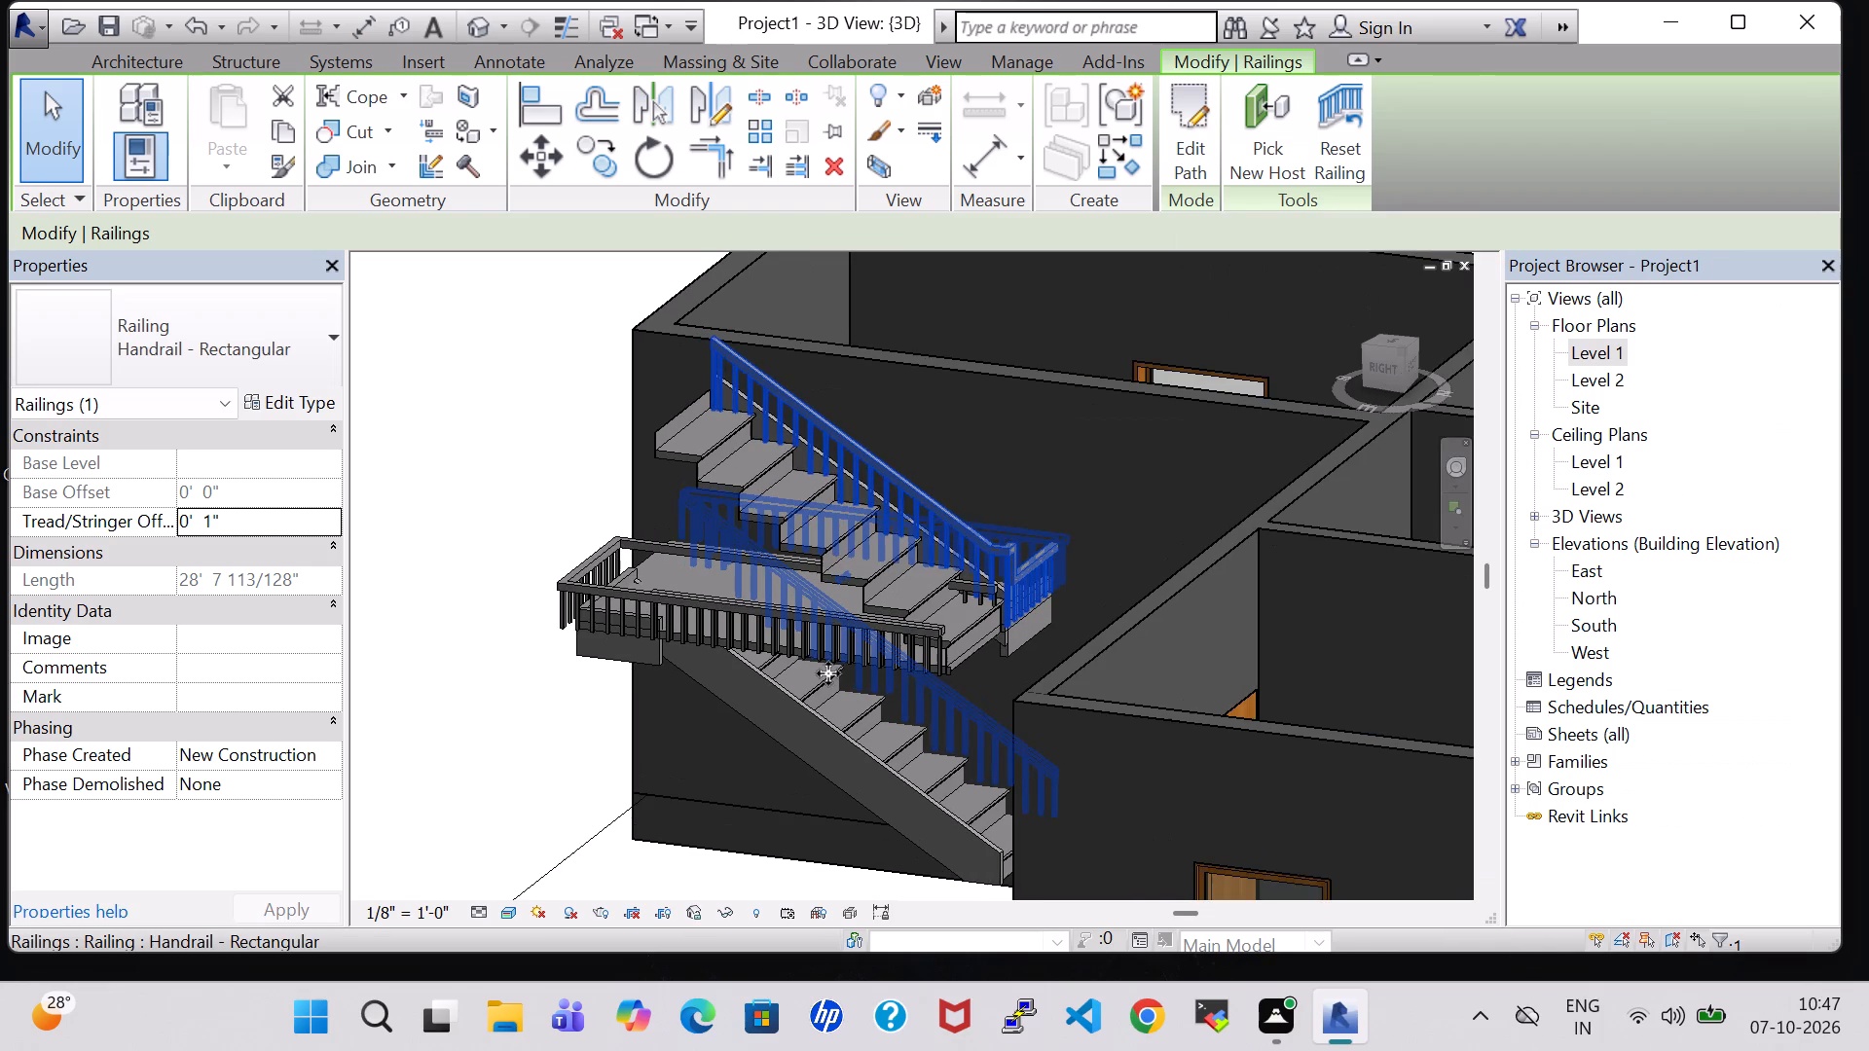
shift+middle_drag(396, 379, 539, 415)
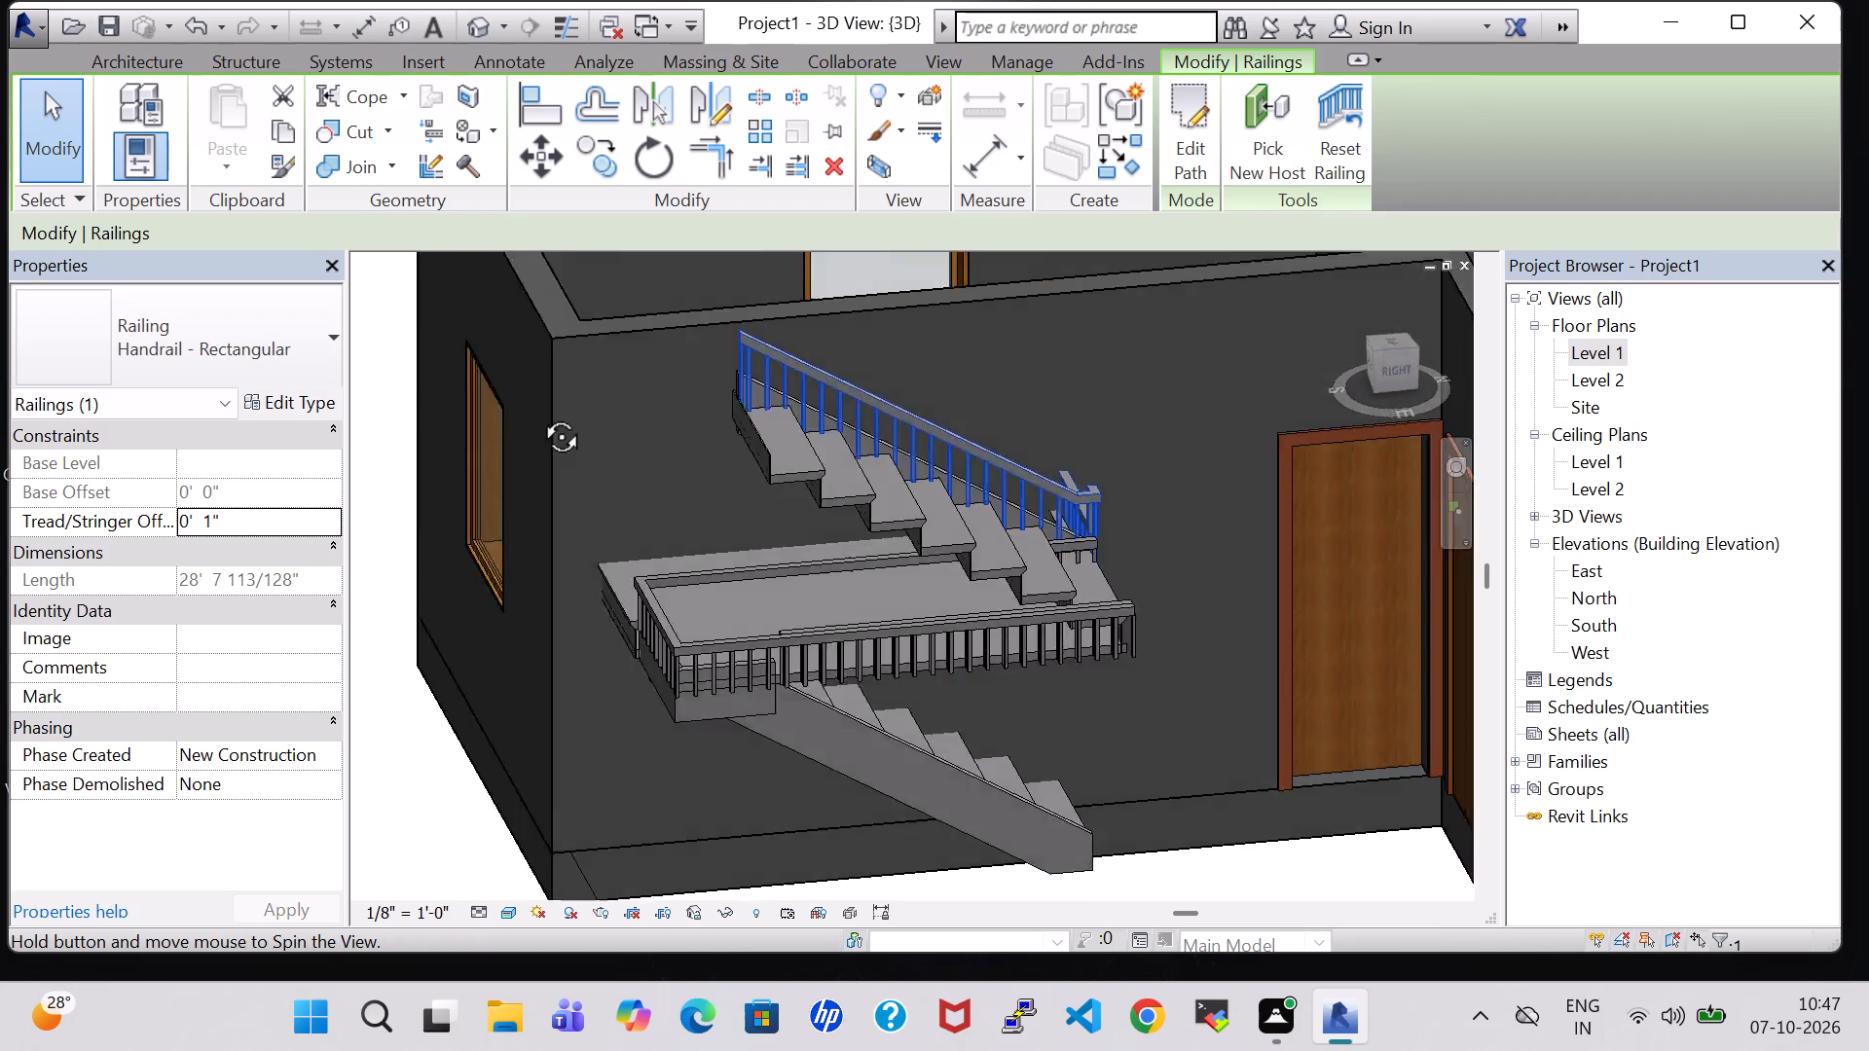
shift+middle_drag(539, 415, 723, 339)
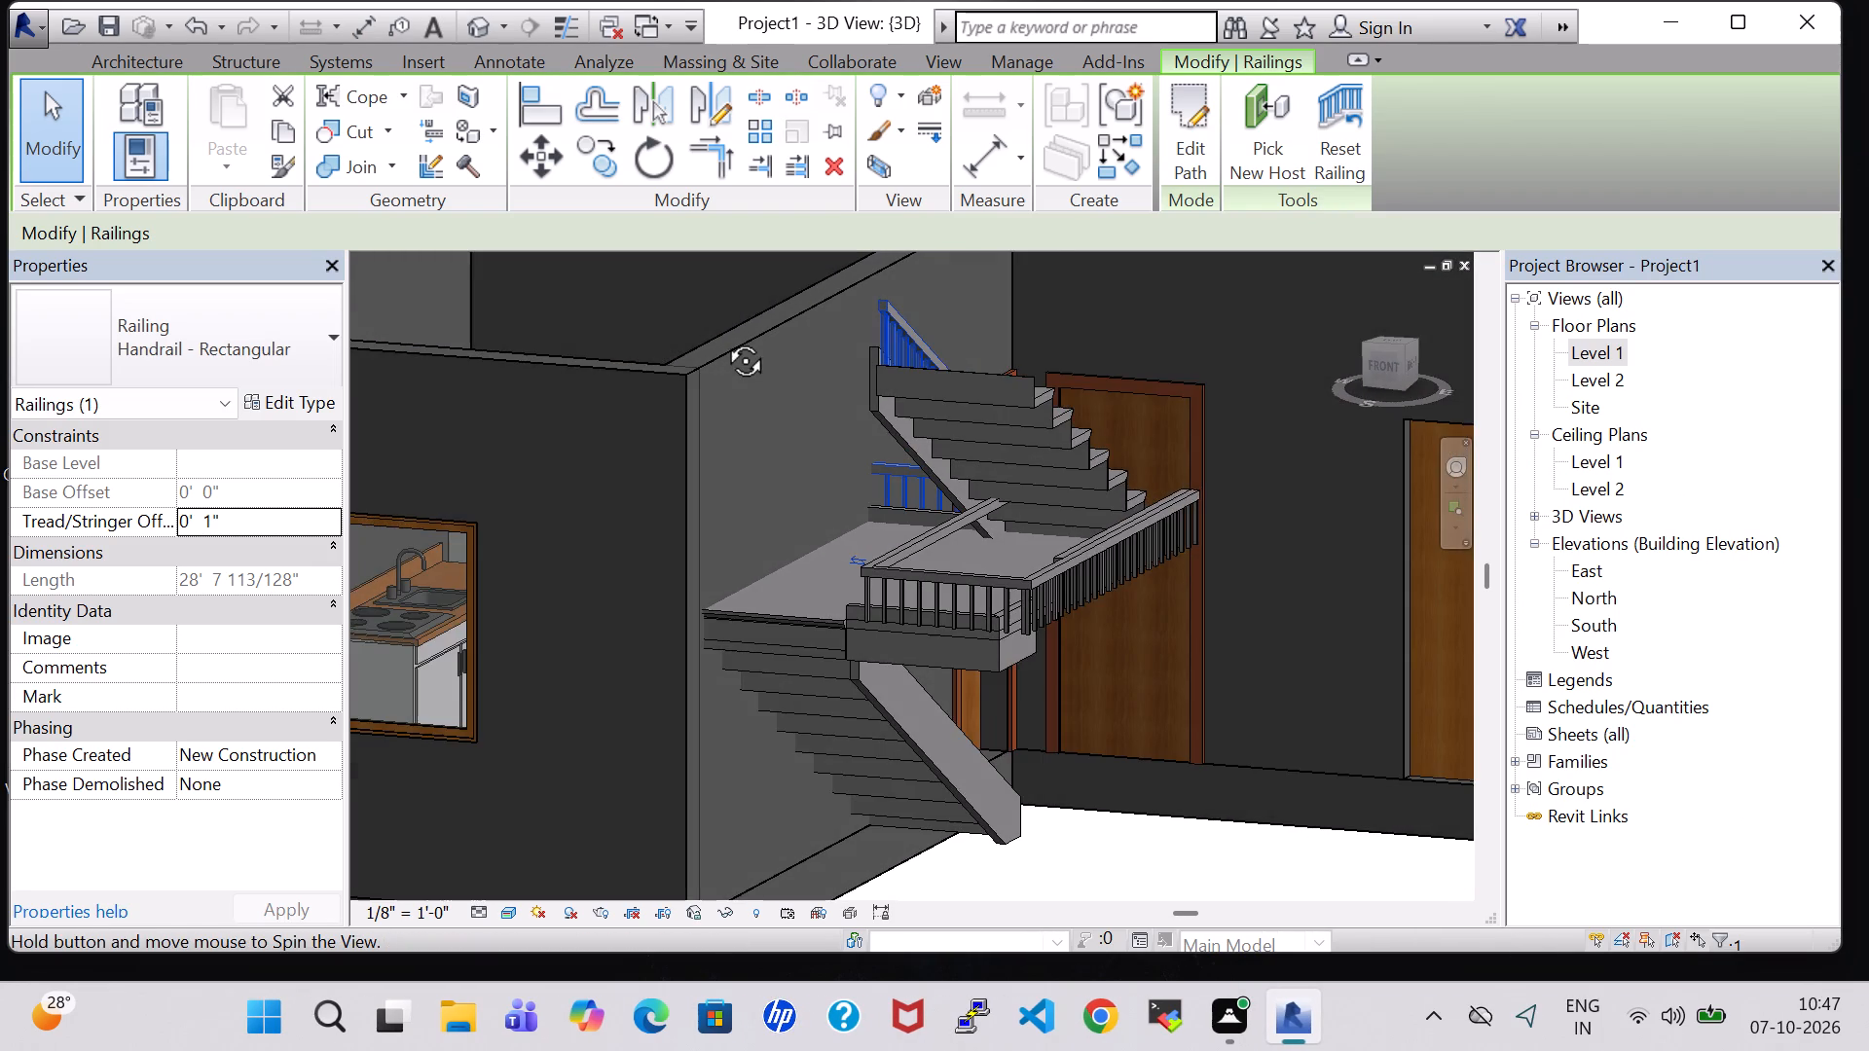
shift+middle_drag(723, 339, 580, 382)
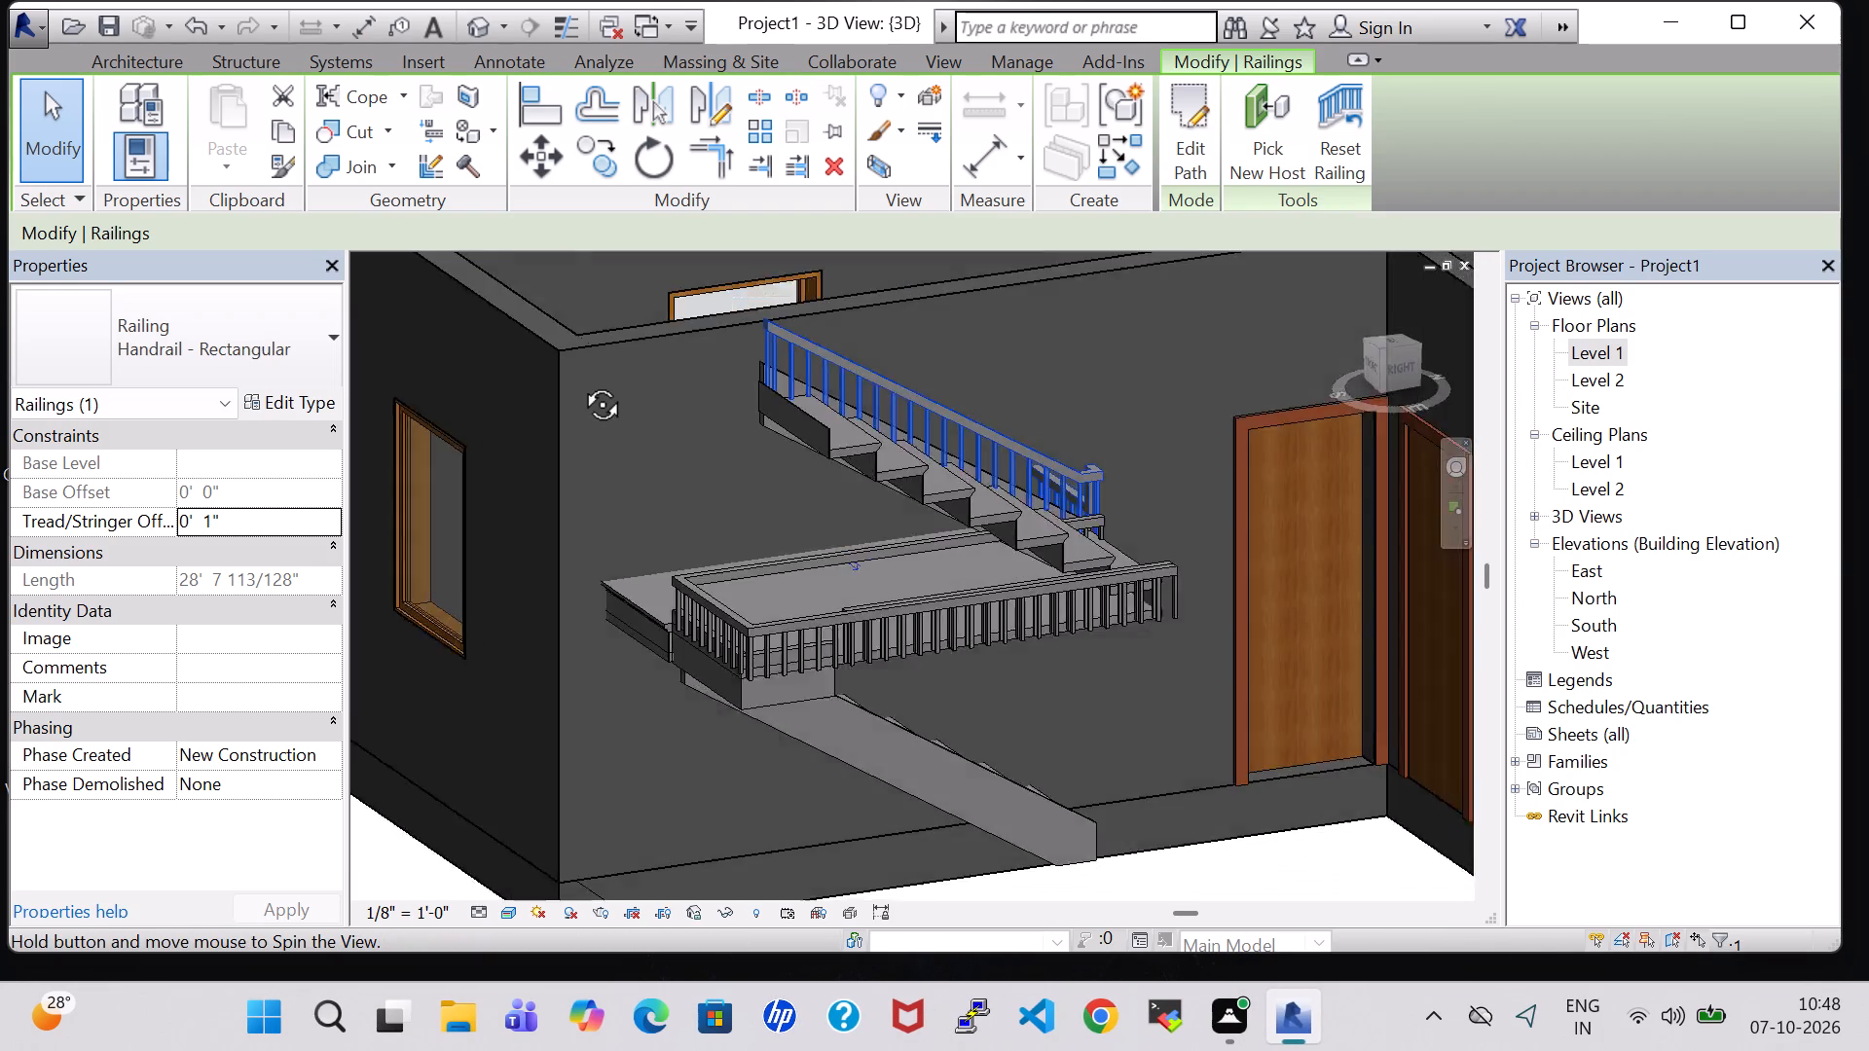
shift+middle_drag(580, 382, 778, 399)
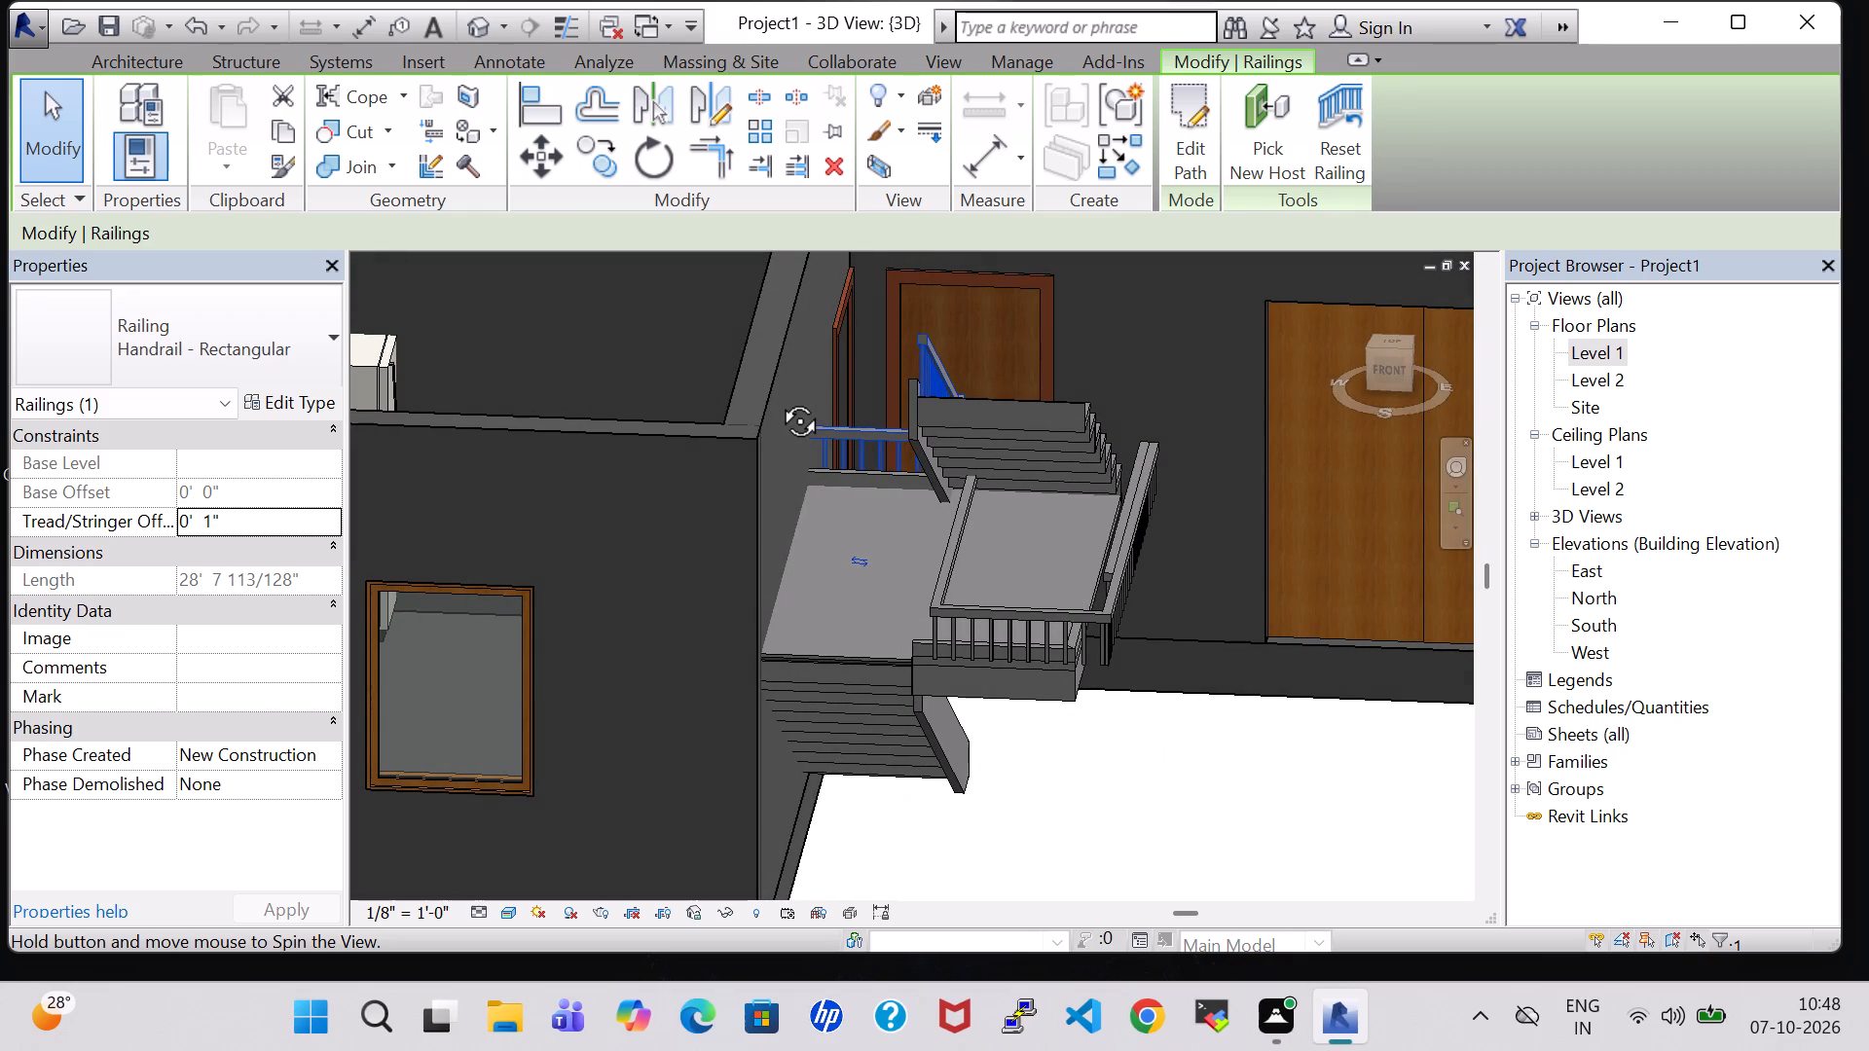
shift+middle_drag(778, 399, 213, 317)
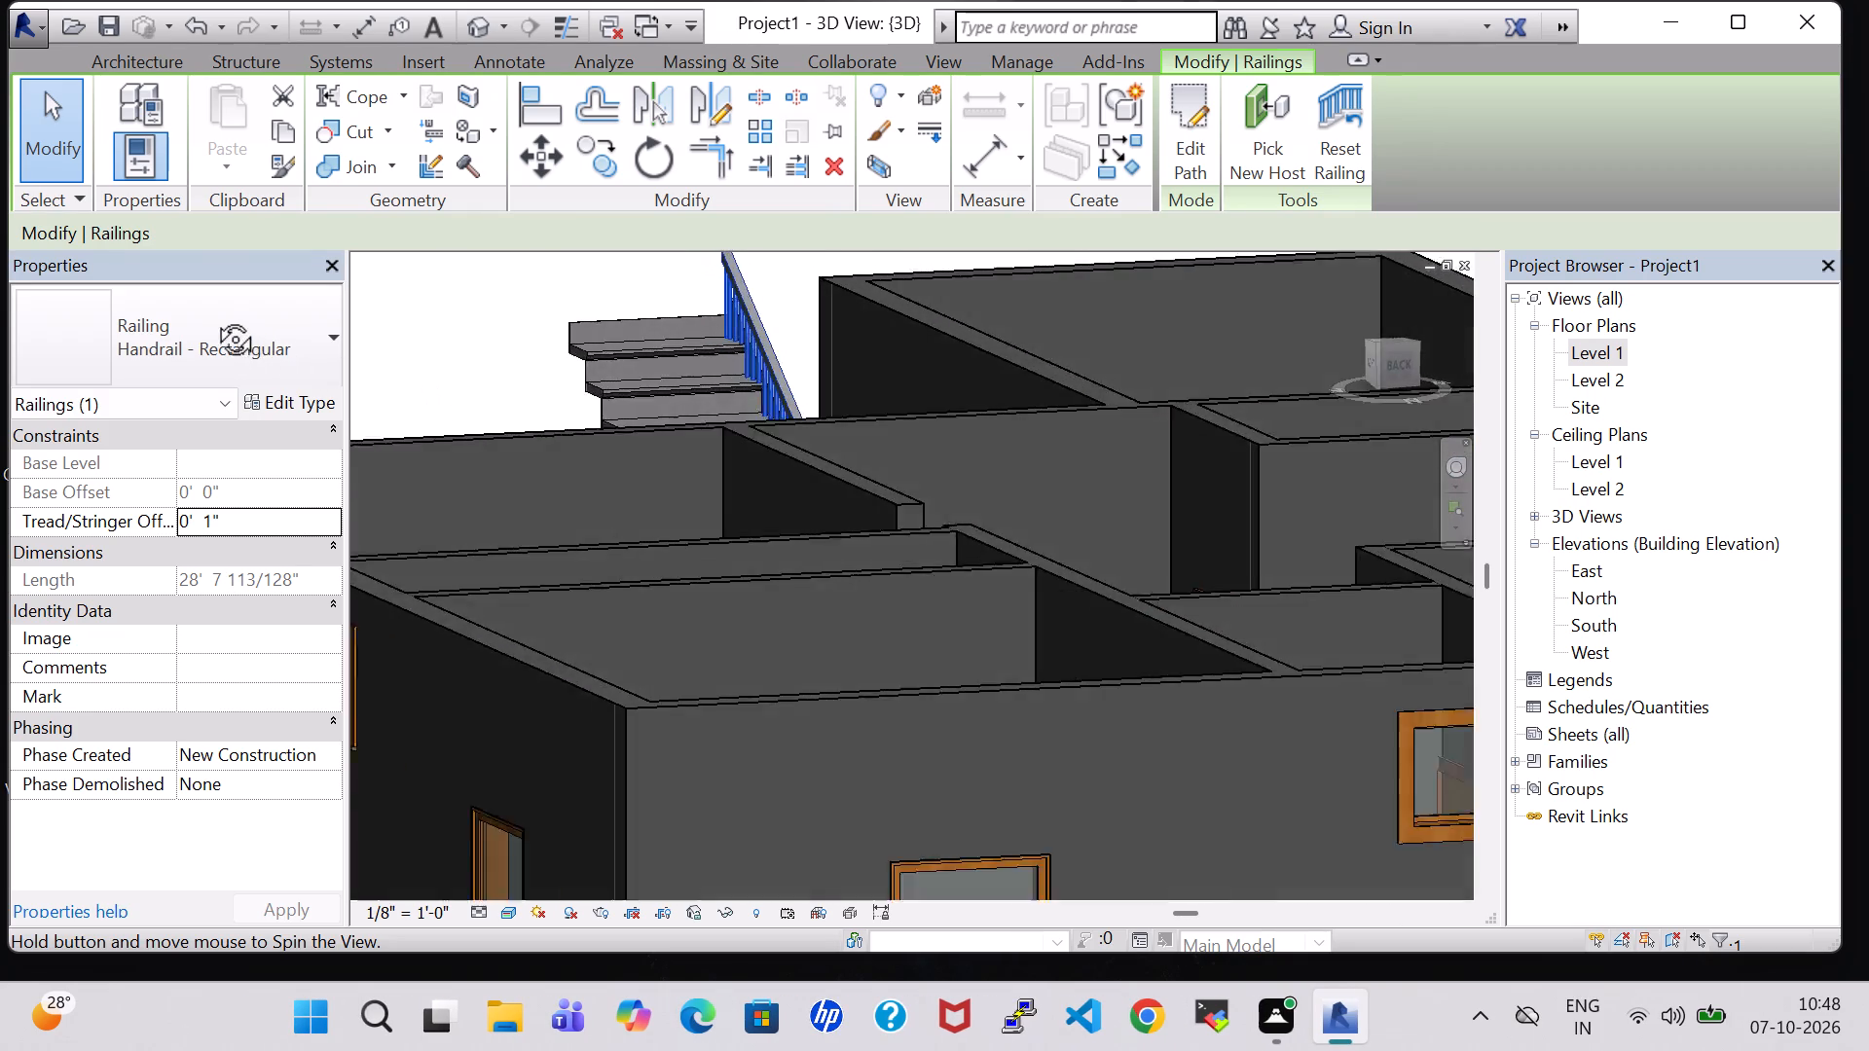
shift+middle_drag(213, 317, 719, 424)
shift+scroll(719, 424, up, 1)
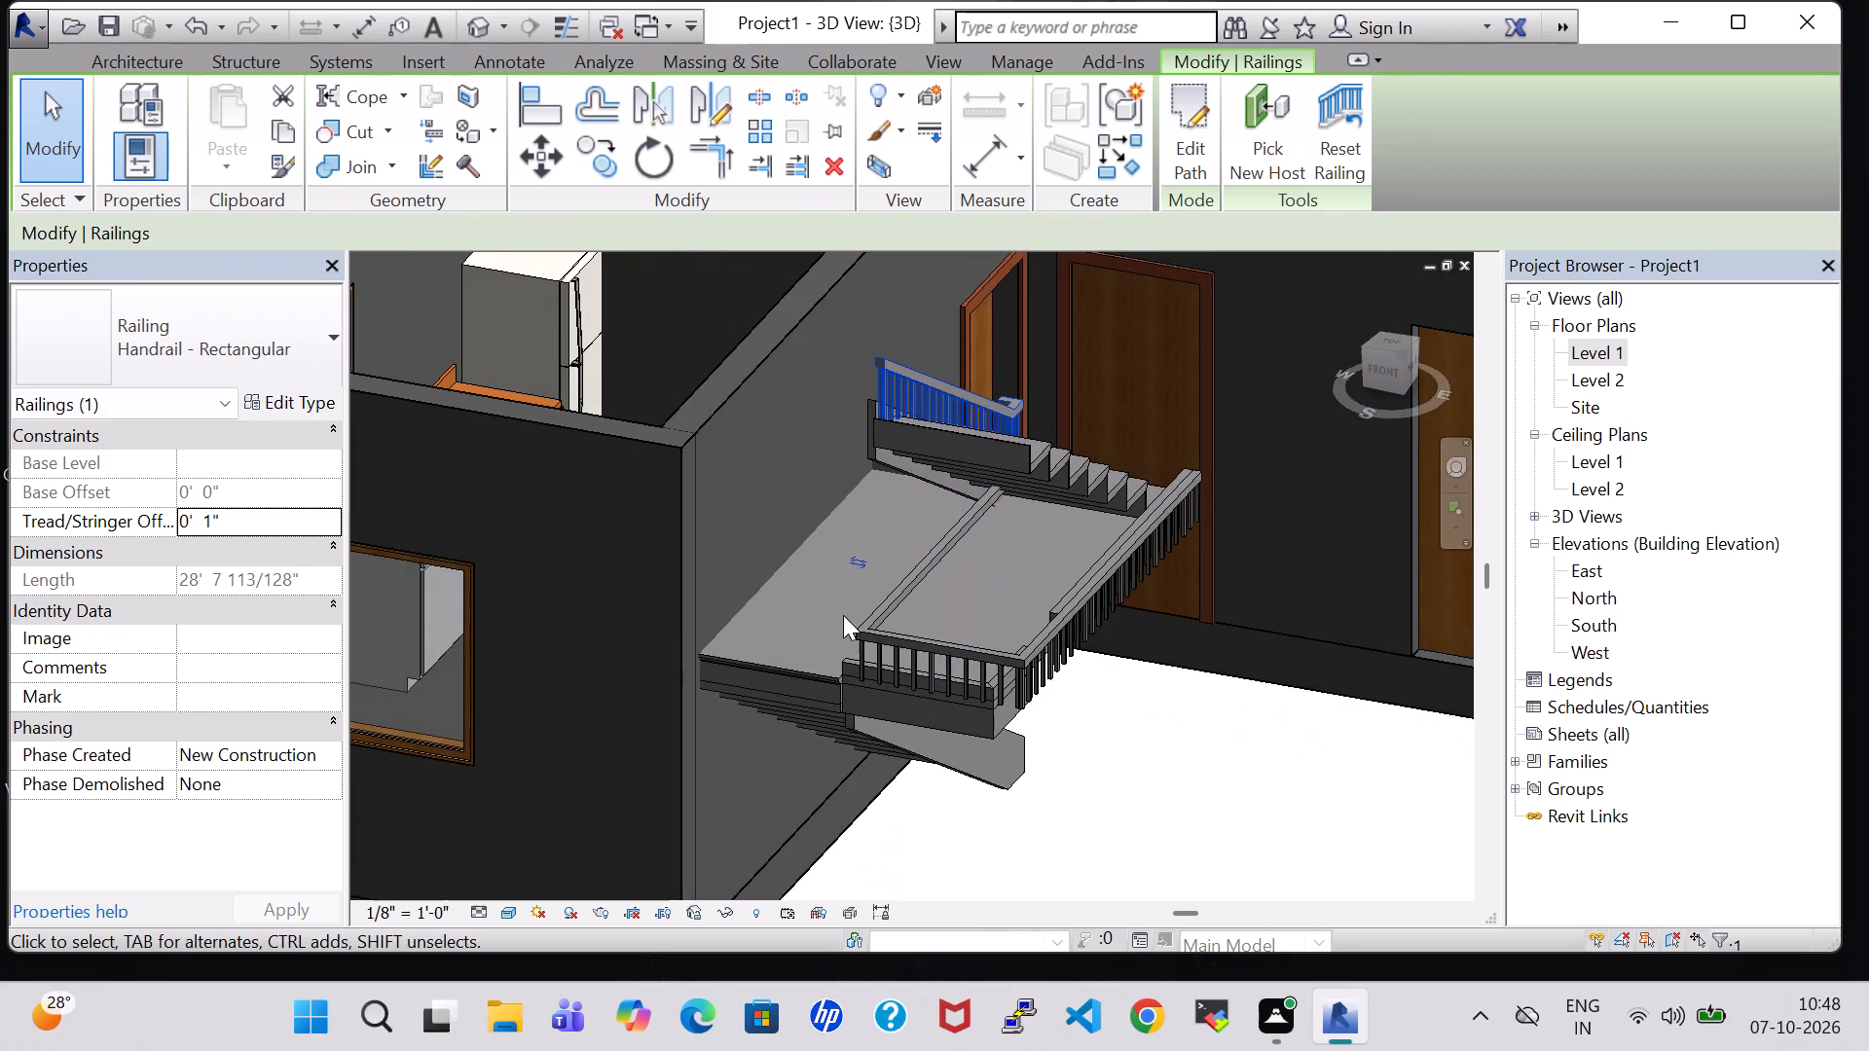
click(808, 632)
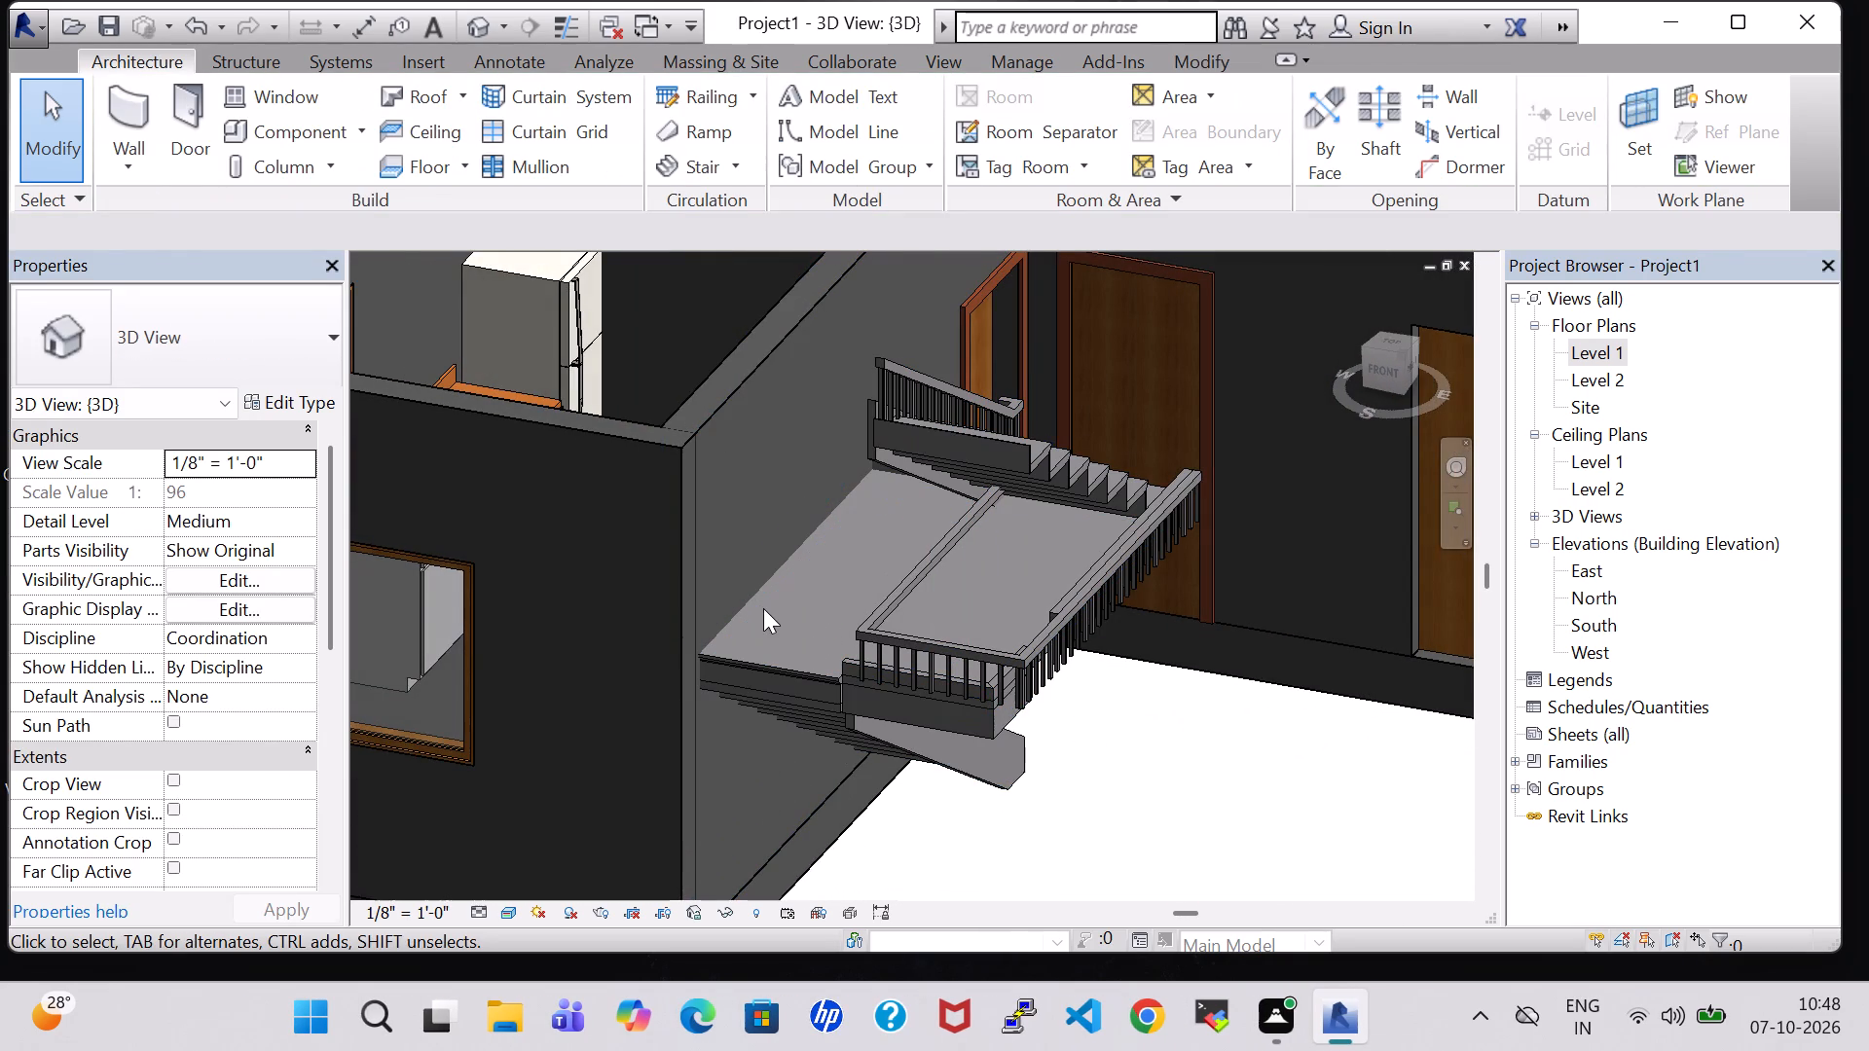
shift+middle_drag(921, 629, 772, 619)
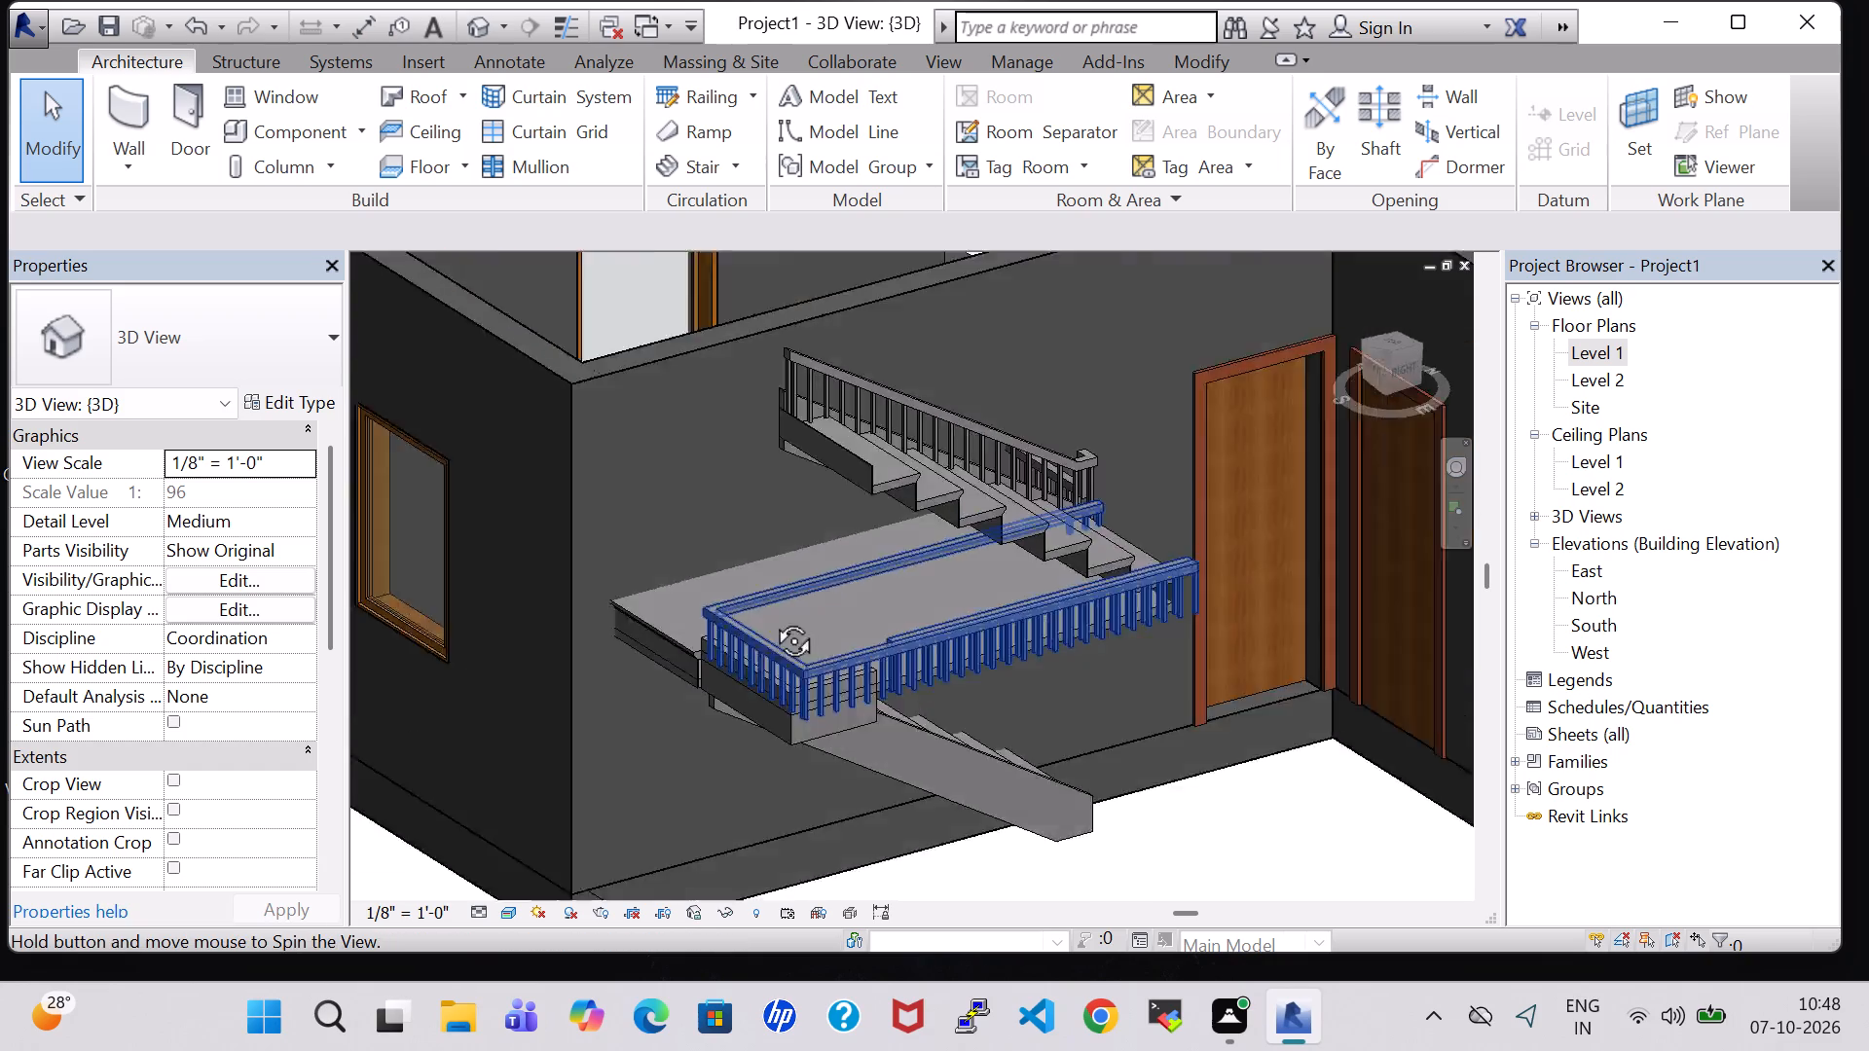
shift+middle_drag(772, 619, 602, 592)
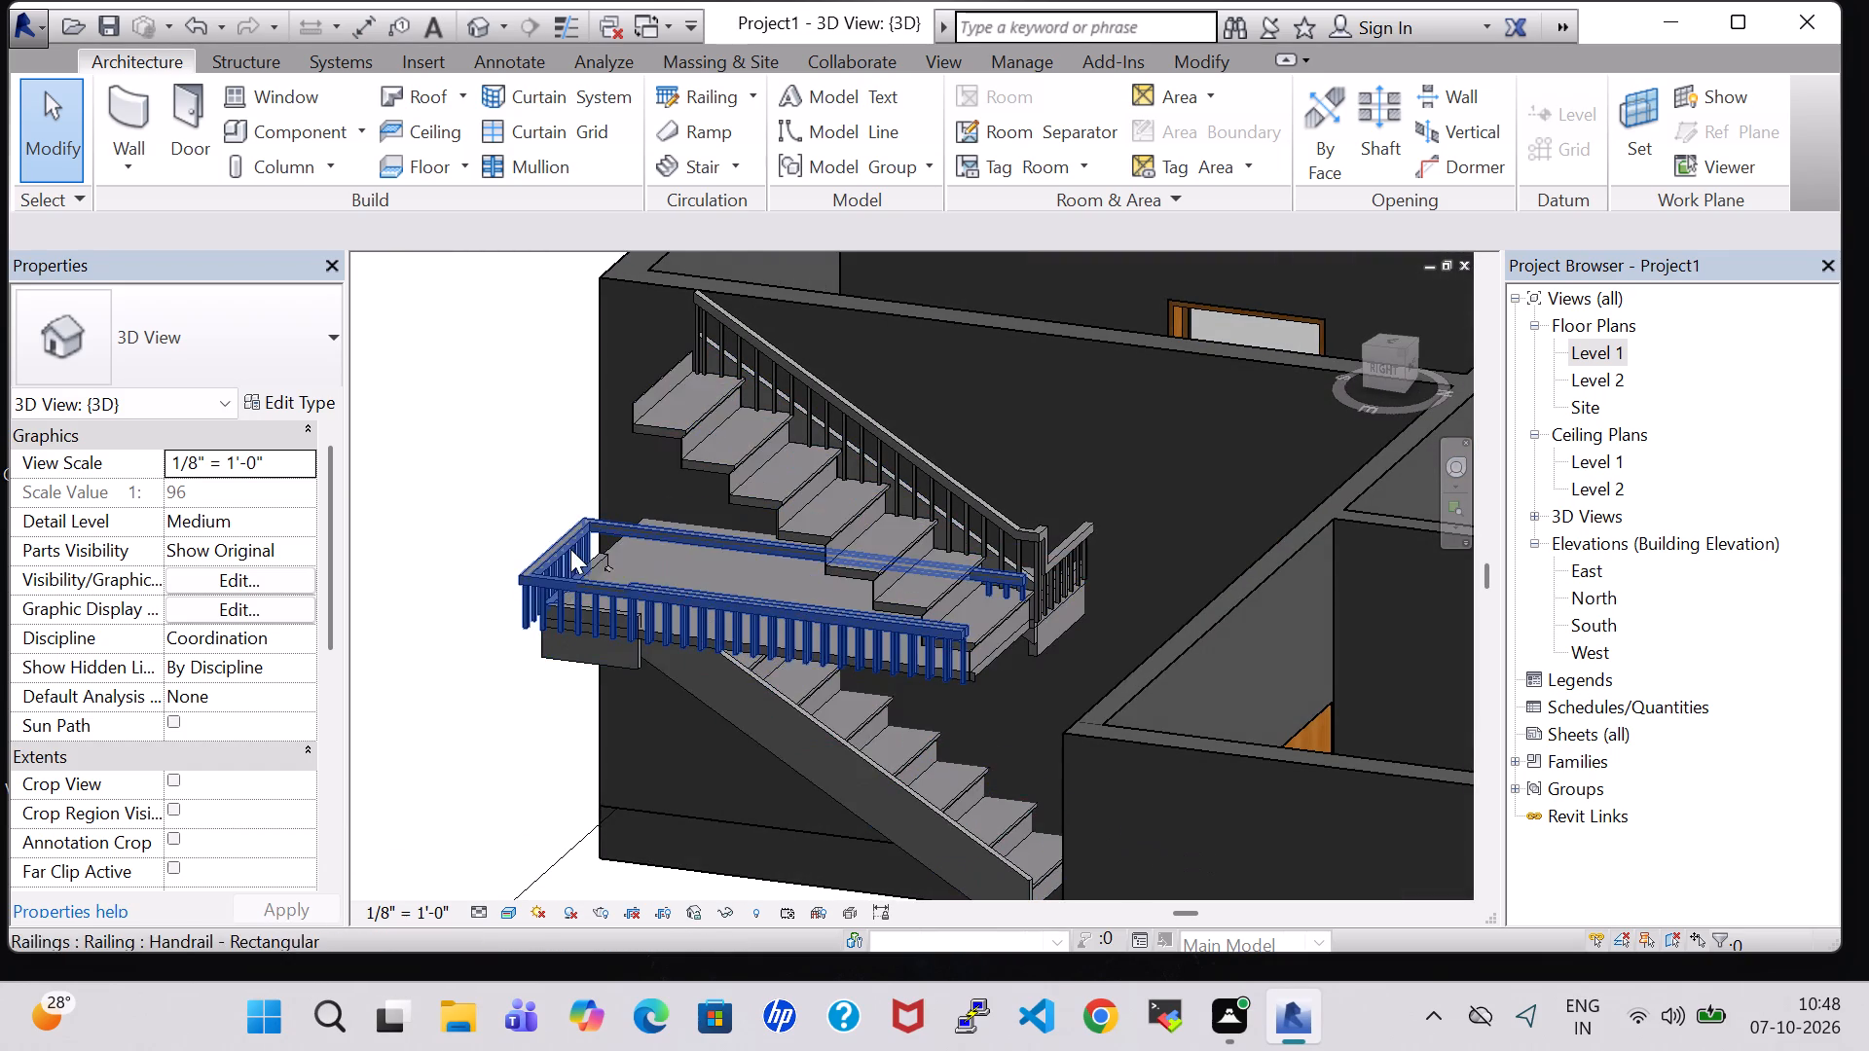
shift+scroll(789, 599, up, 1)
shift+middle_drag(789, 599, 585, 661)
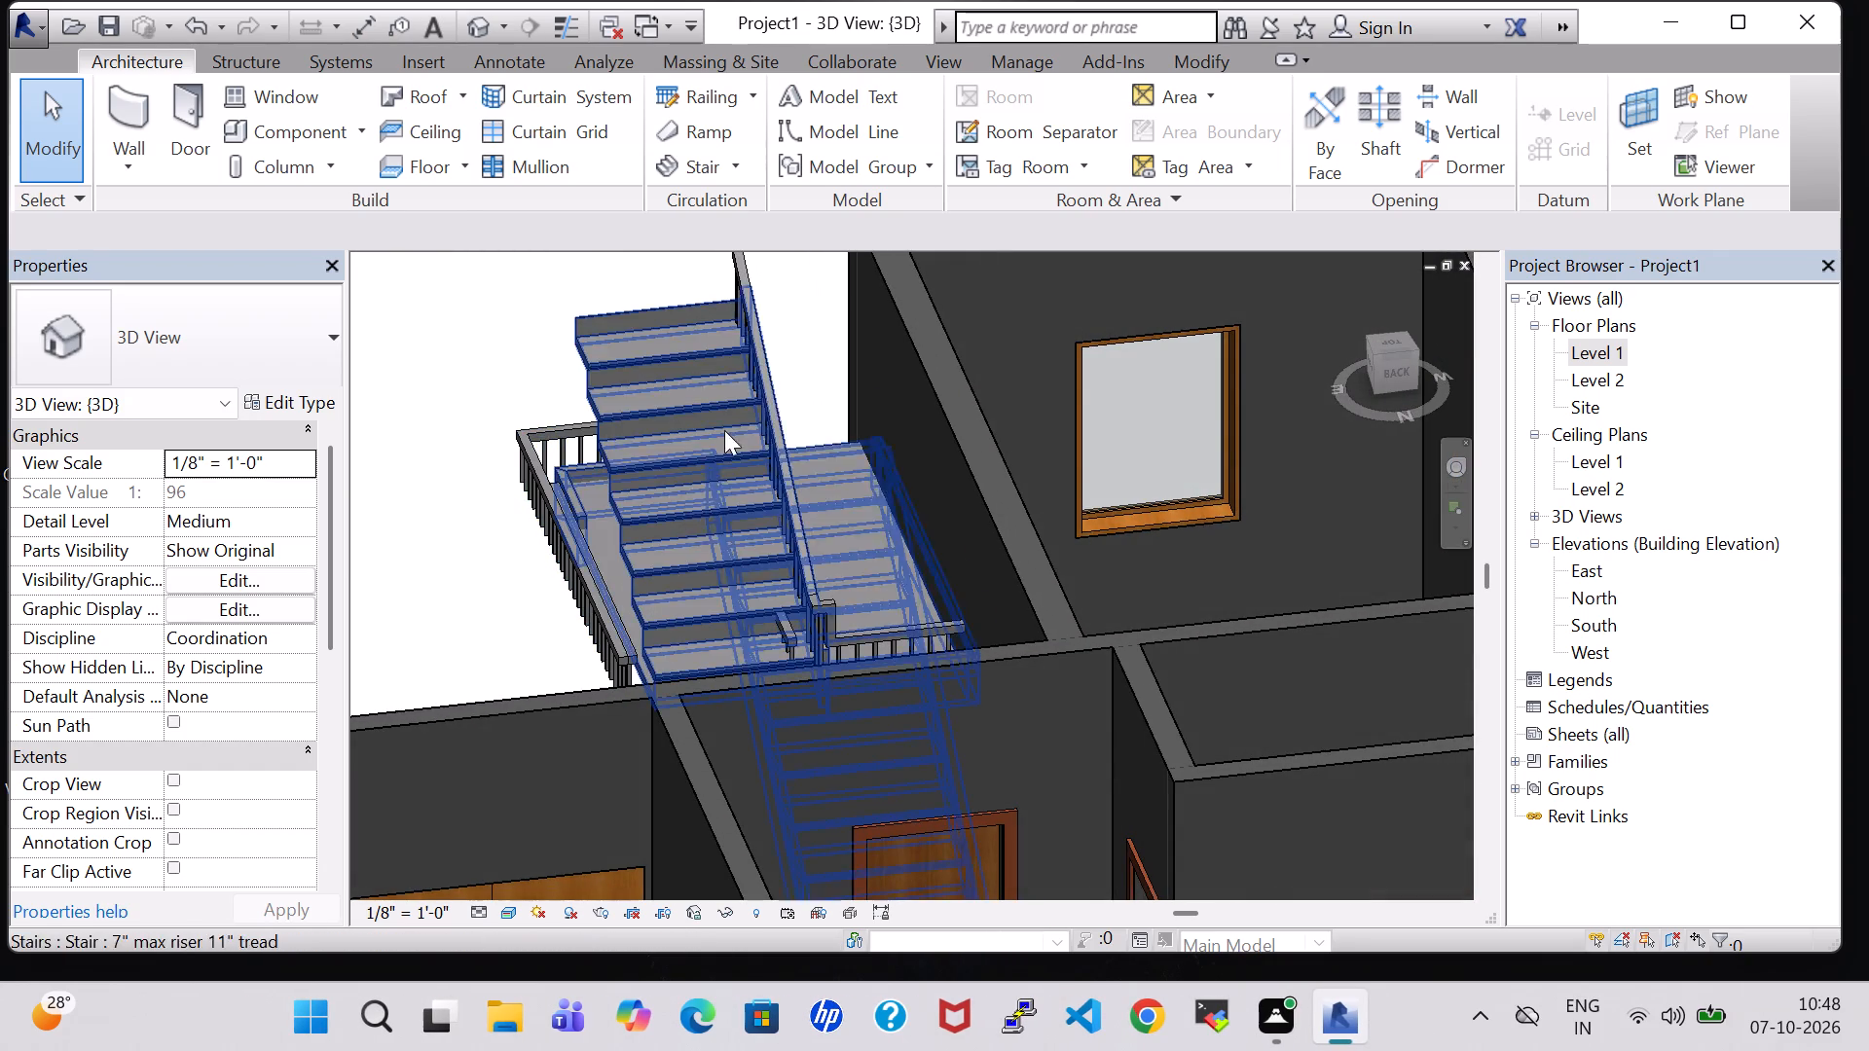
Nudge the whole stair one increment sideways and one increment back, and deselect it.
click(672, 344)
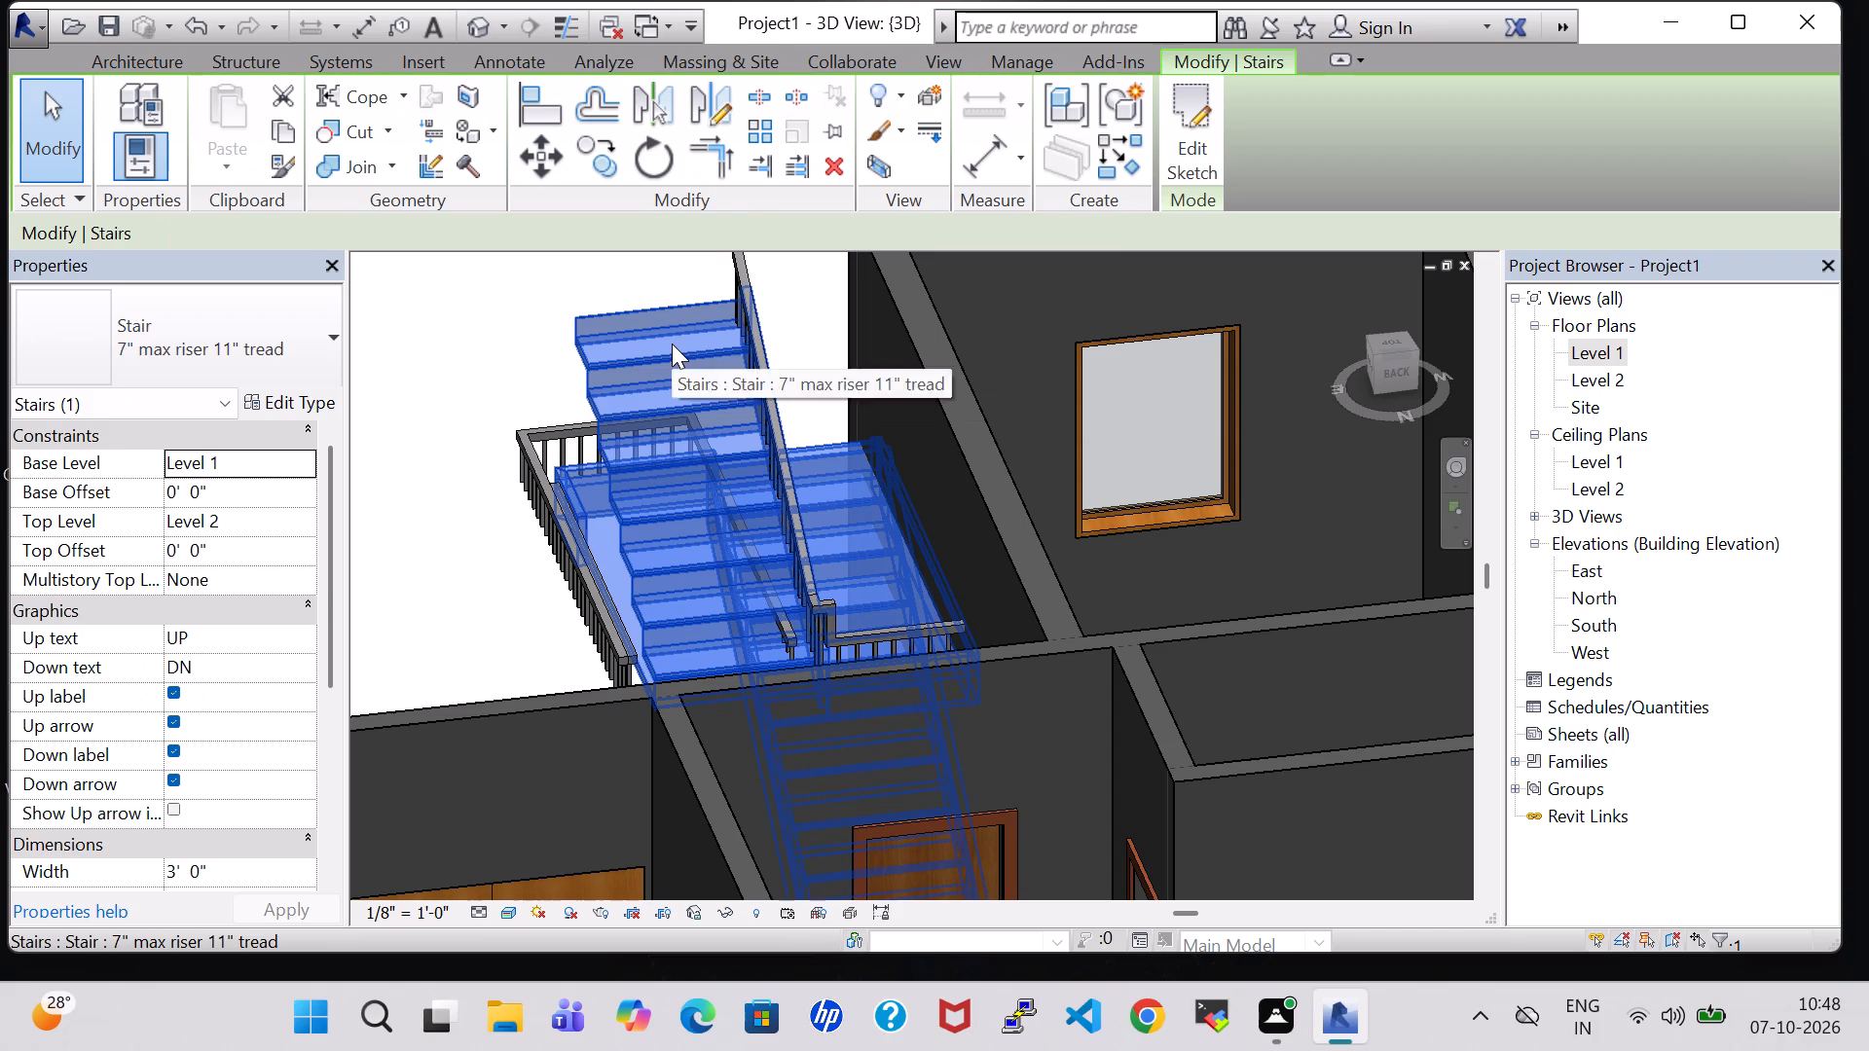
key(Right)
key(Left)
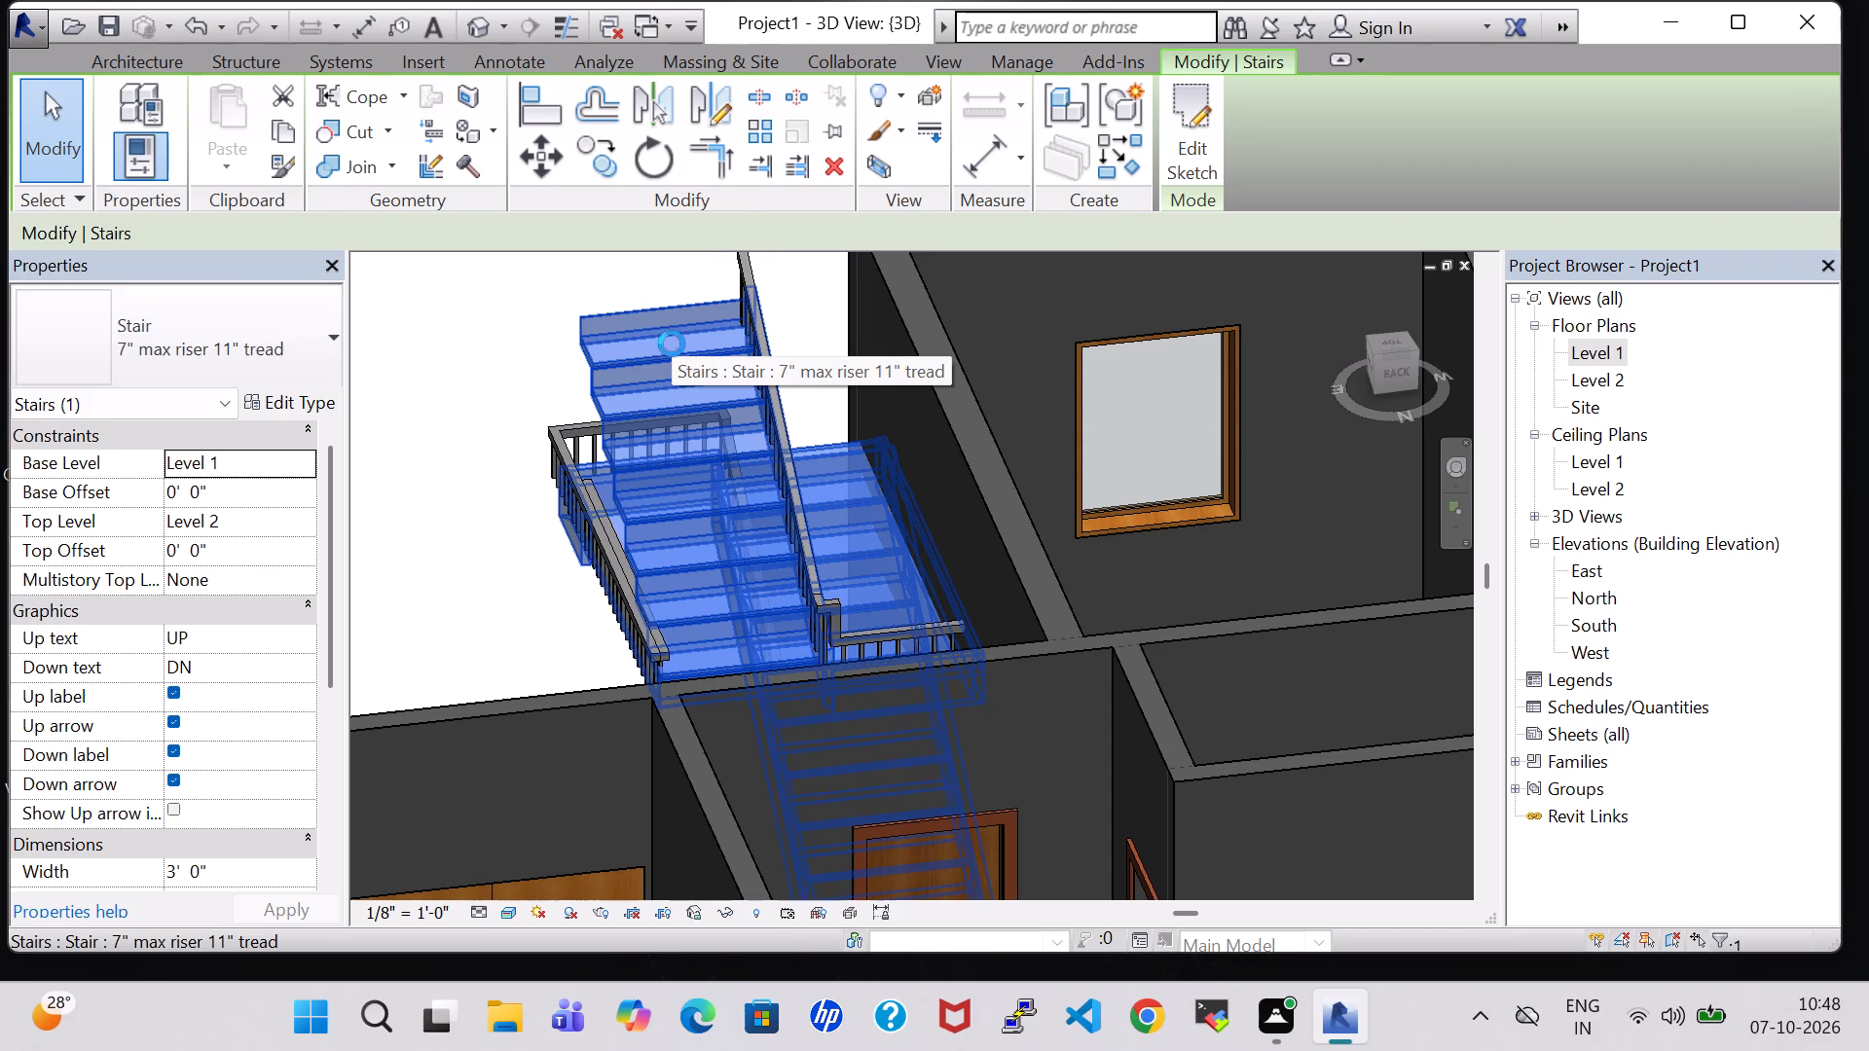
click(512, 334)
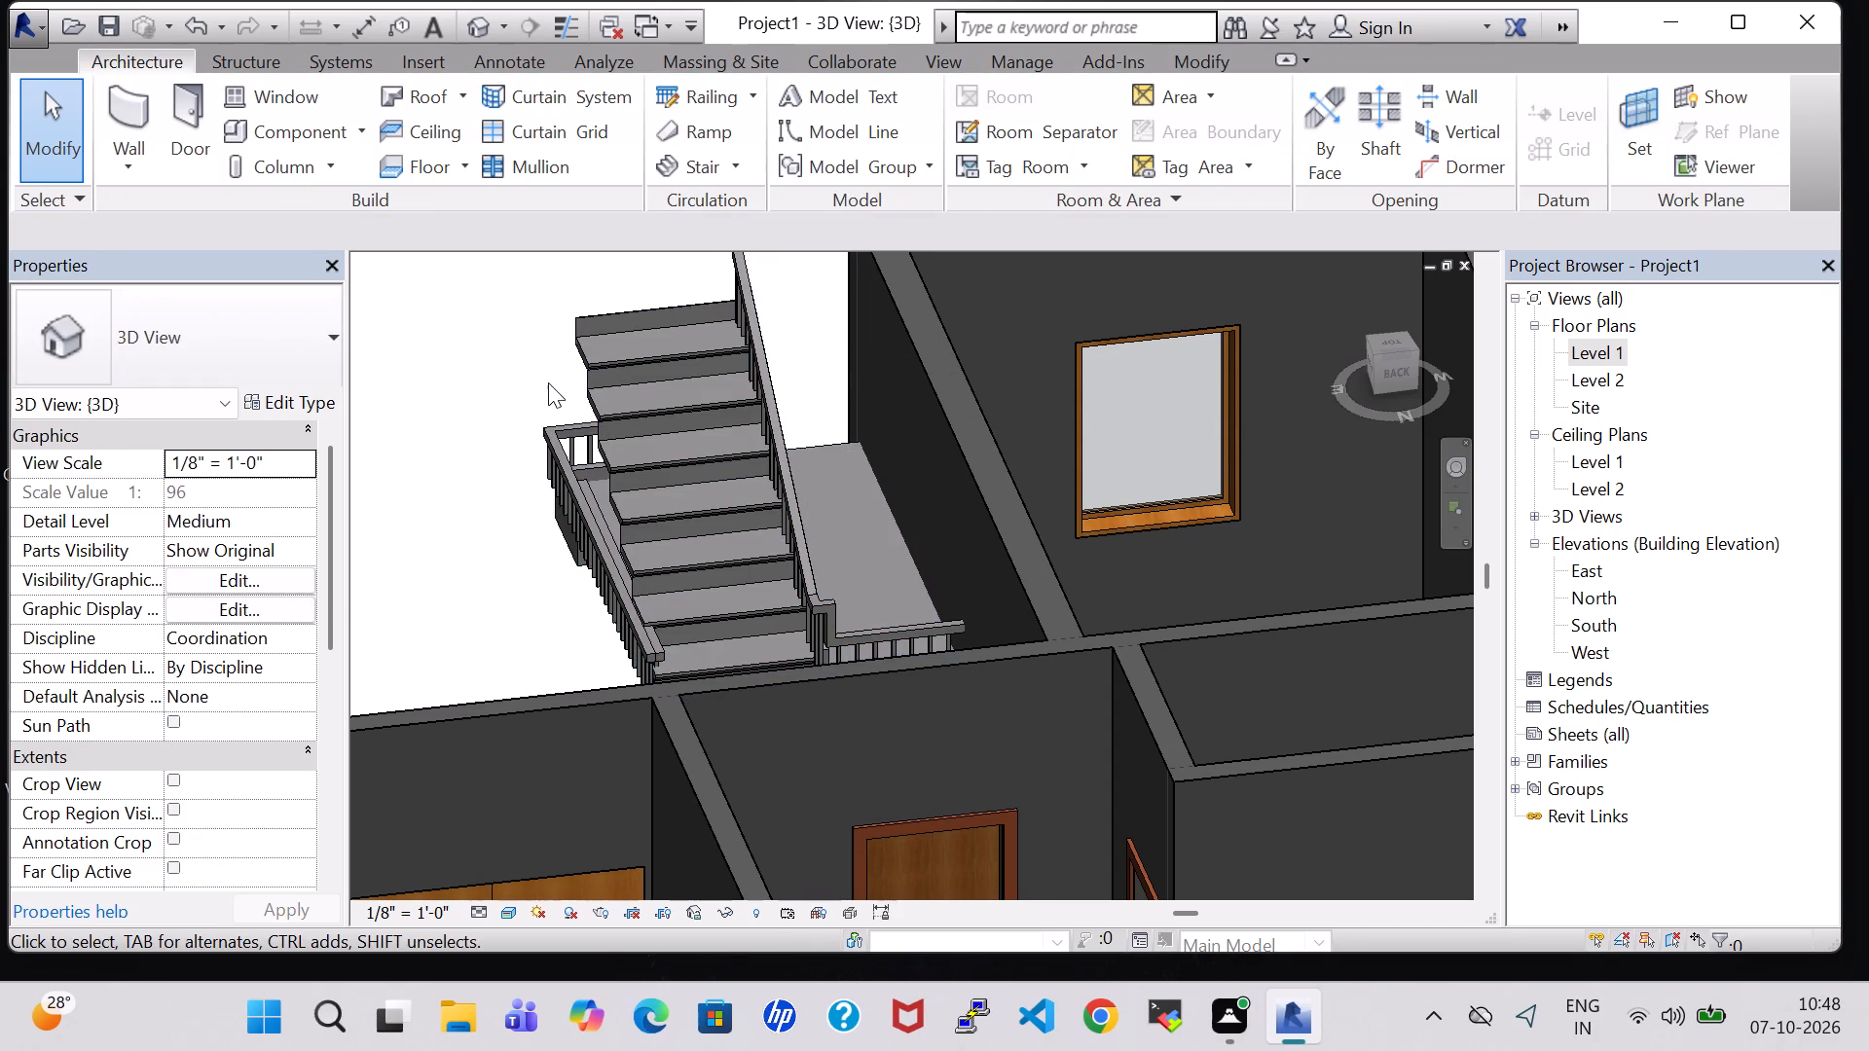
Save the project in the Documents folder as Project7.
click(713, 164)
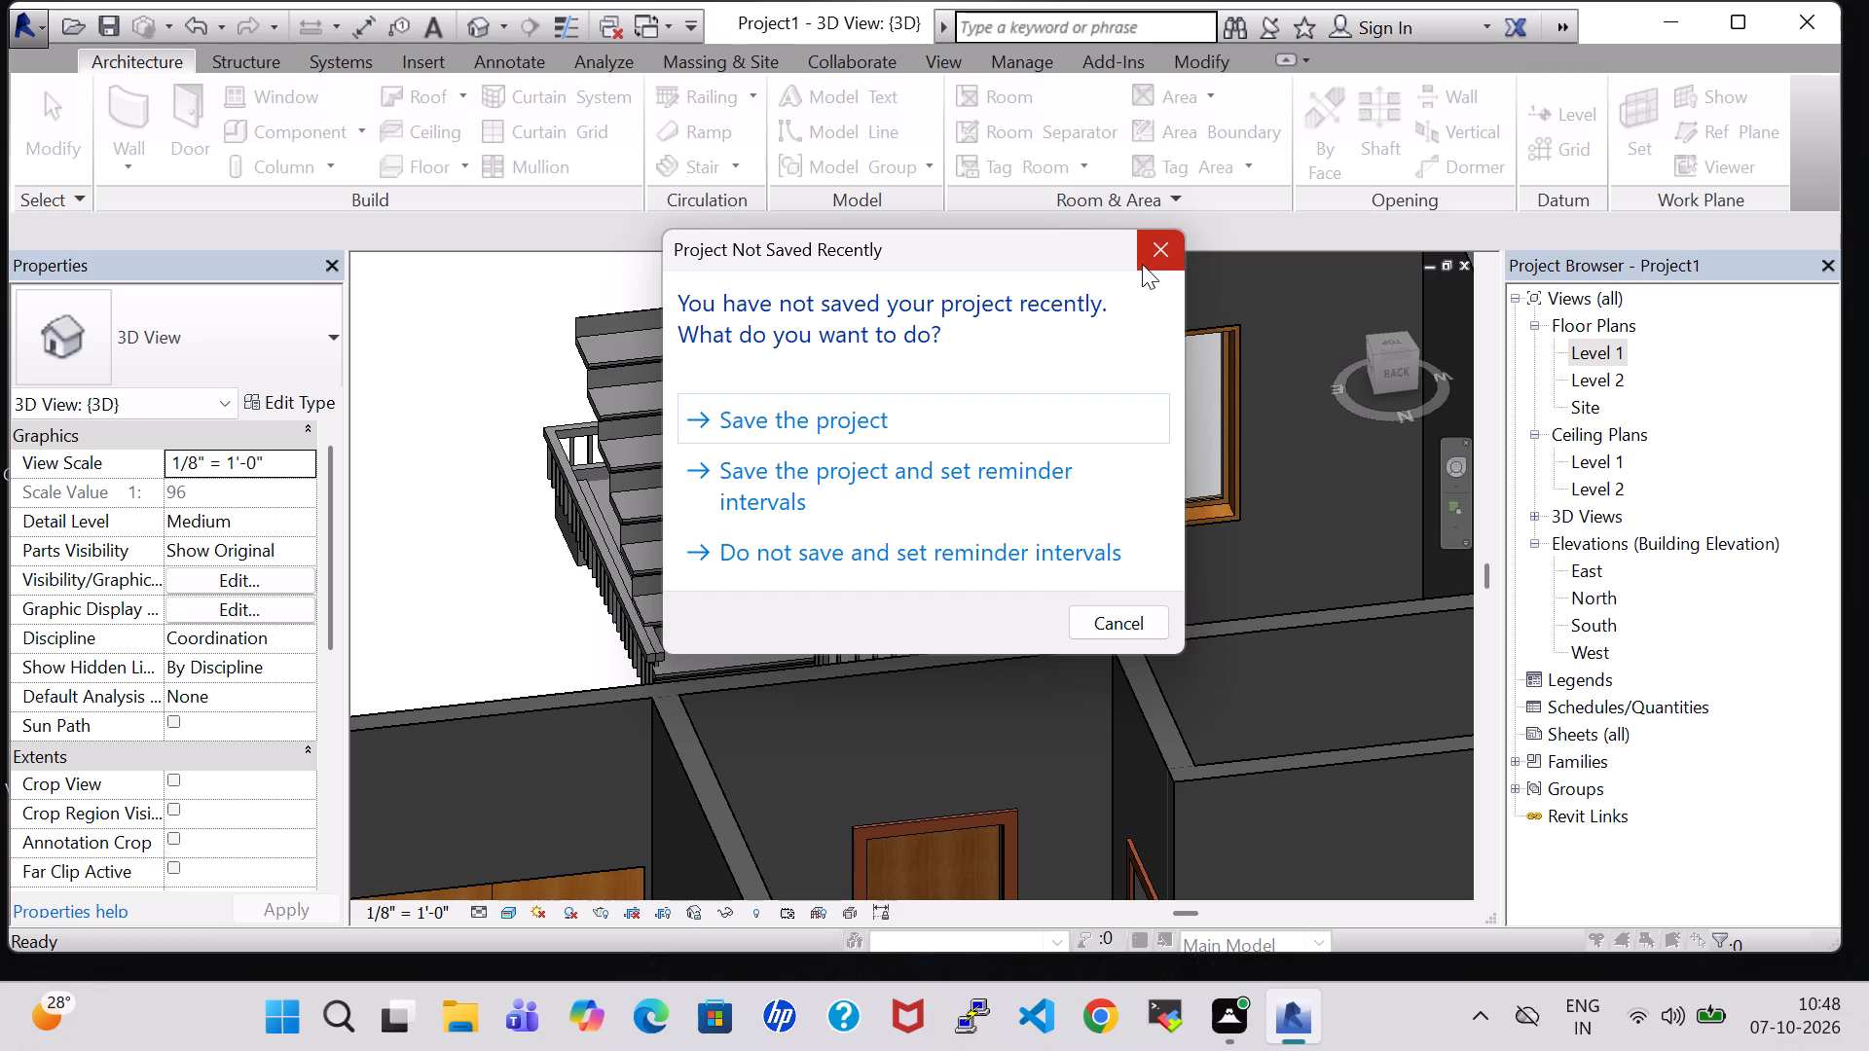
click(441, 444)
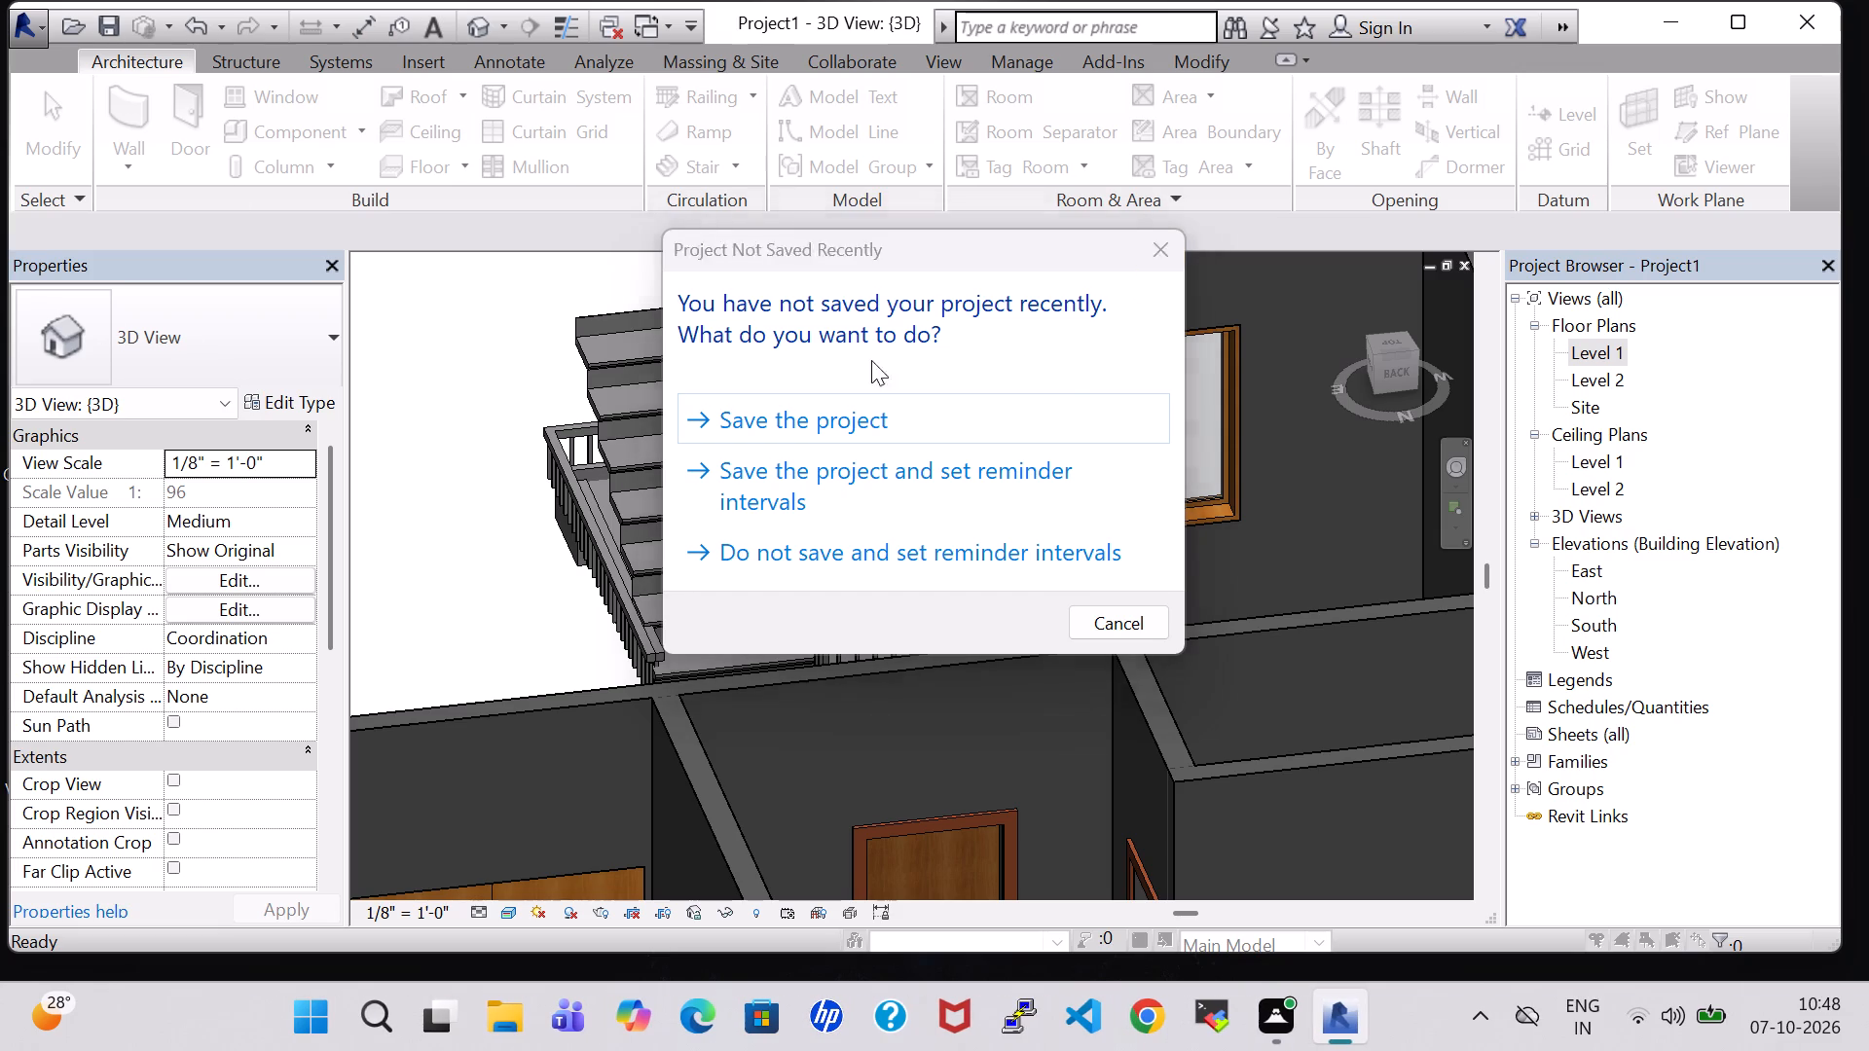
click(1057, 420)
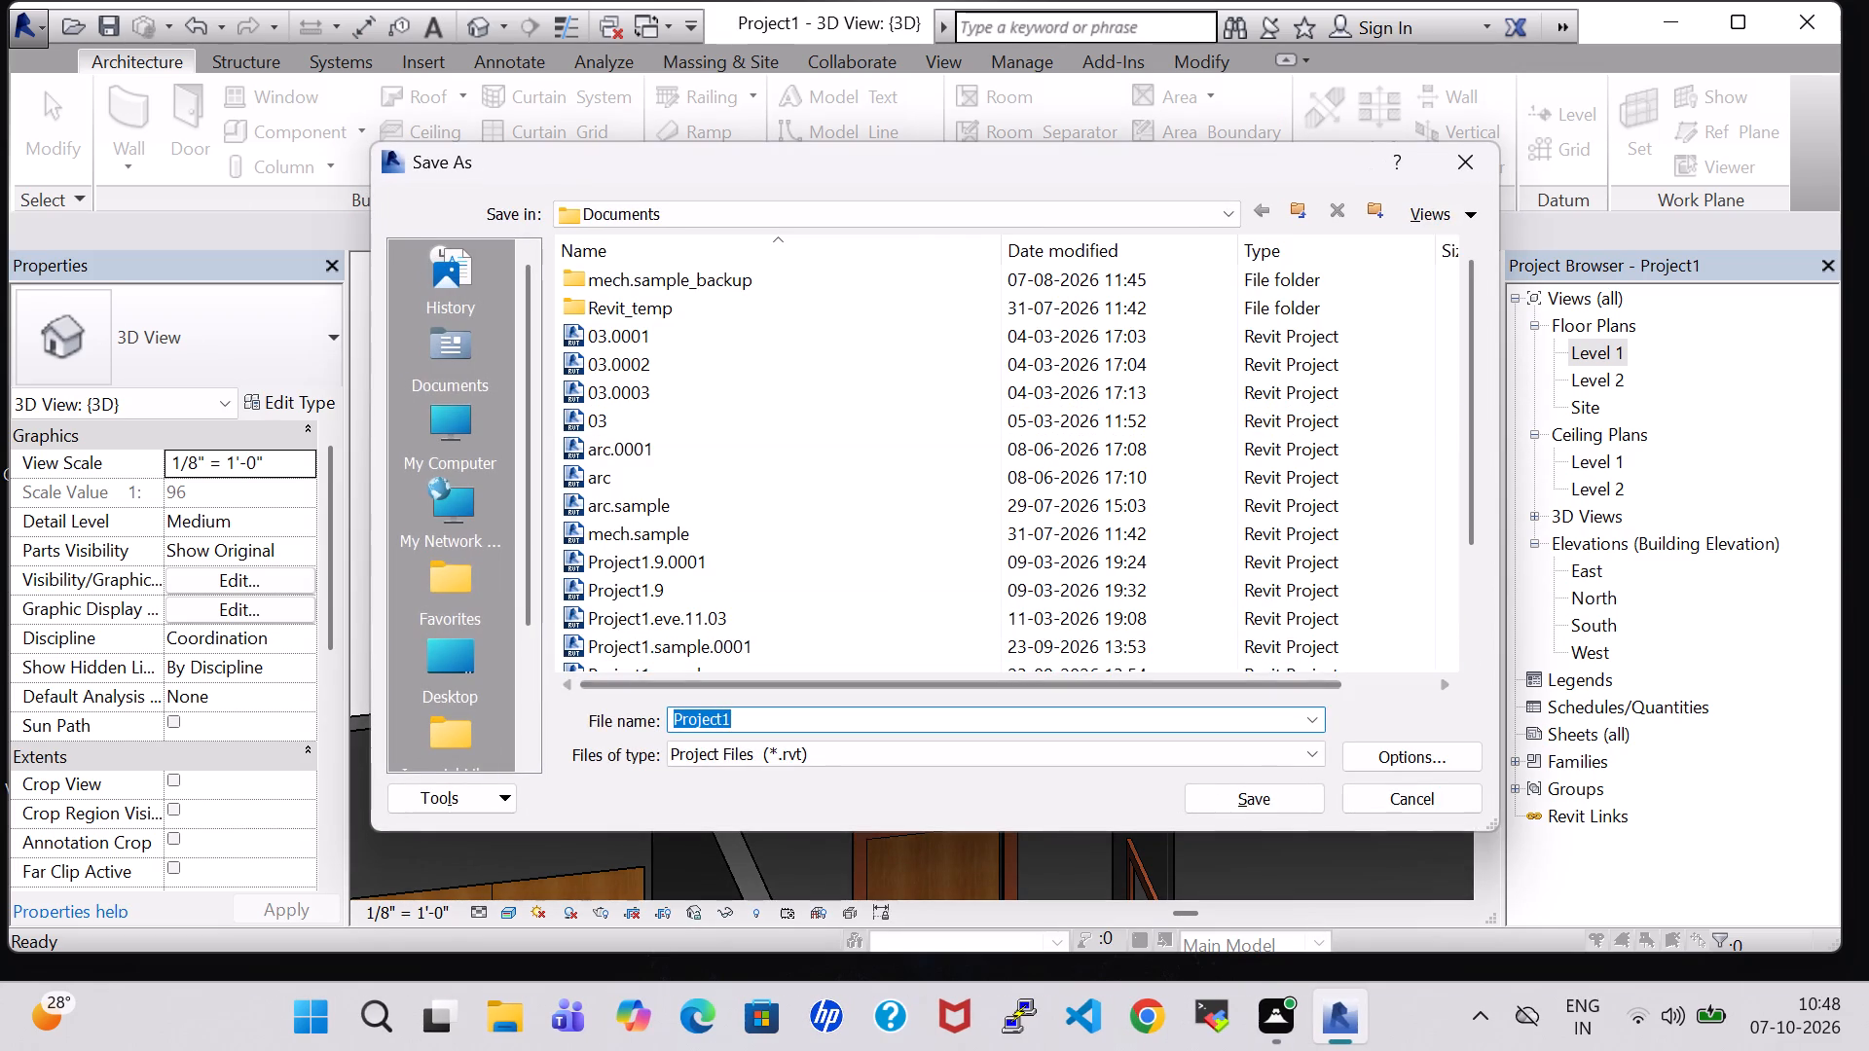
click(756, 710)
click(756, 710)
key(BackSpace)
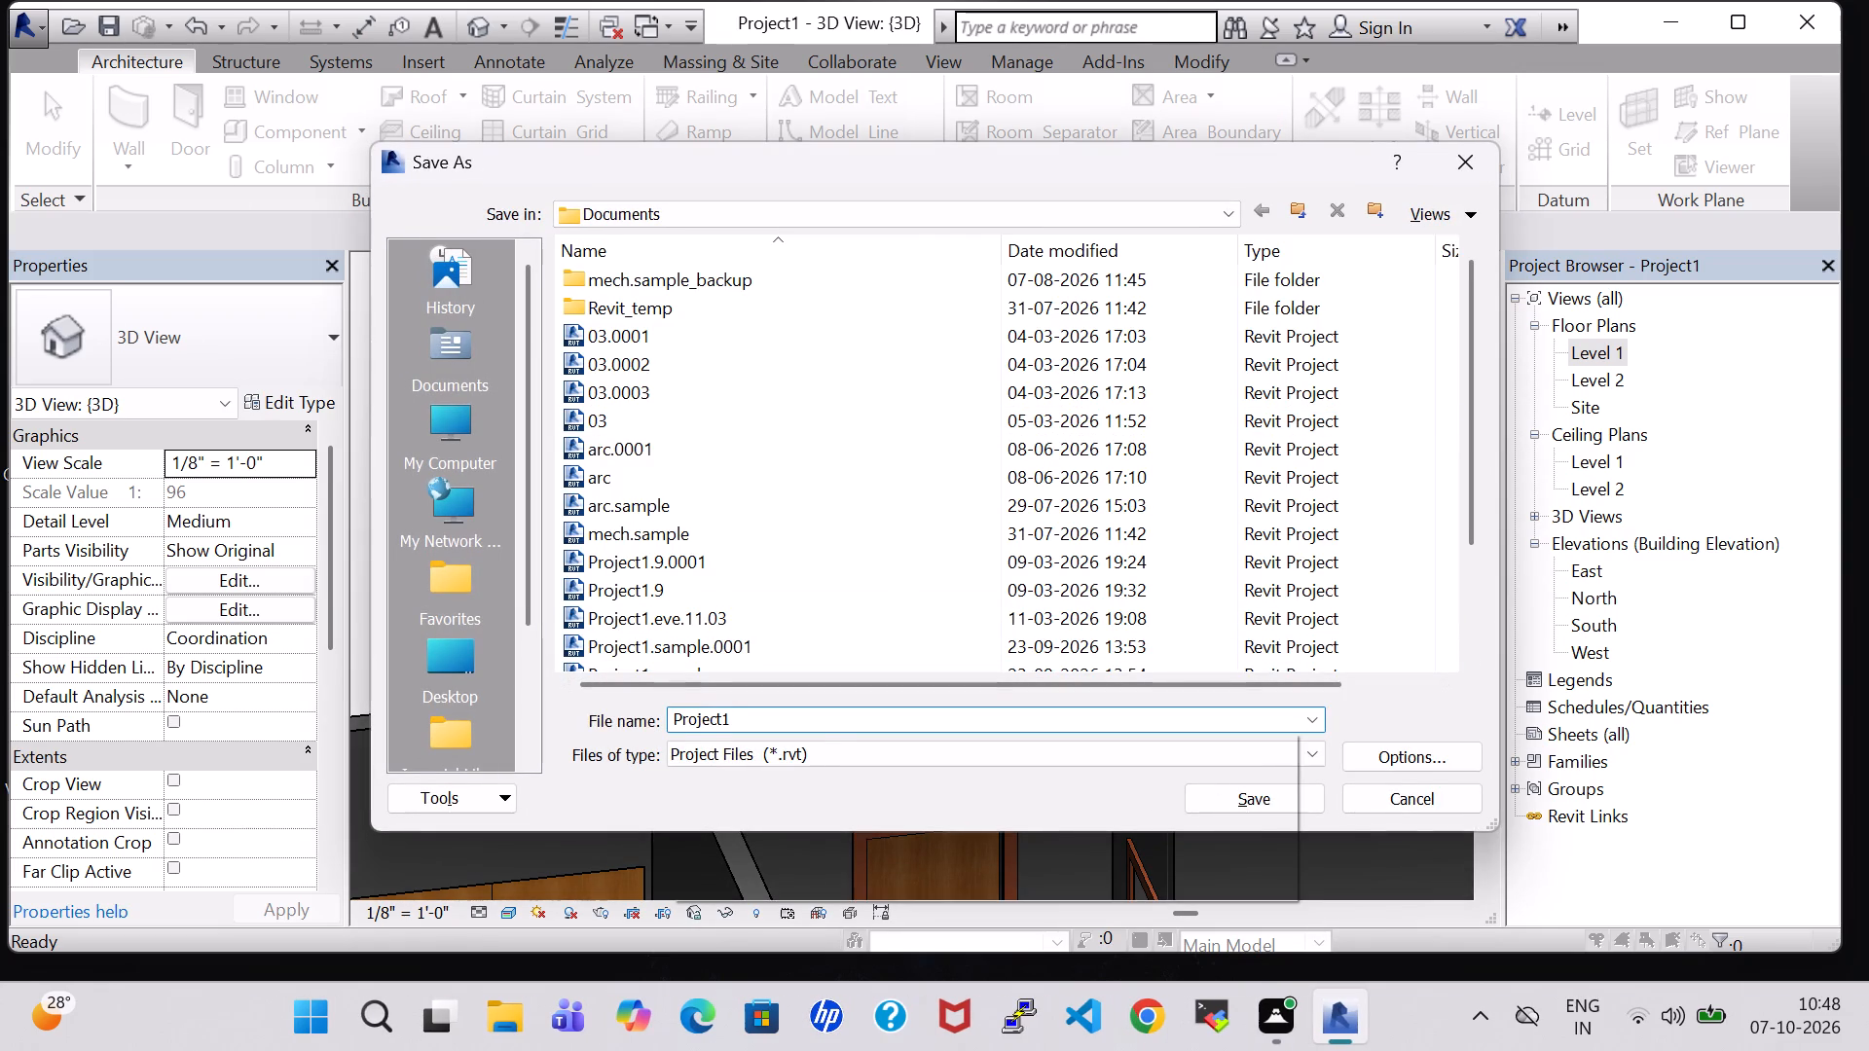
key(7)
click(1240, 801)
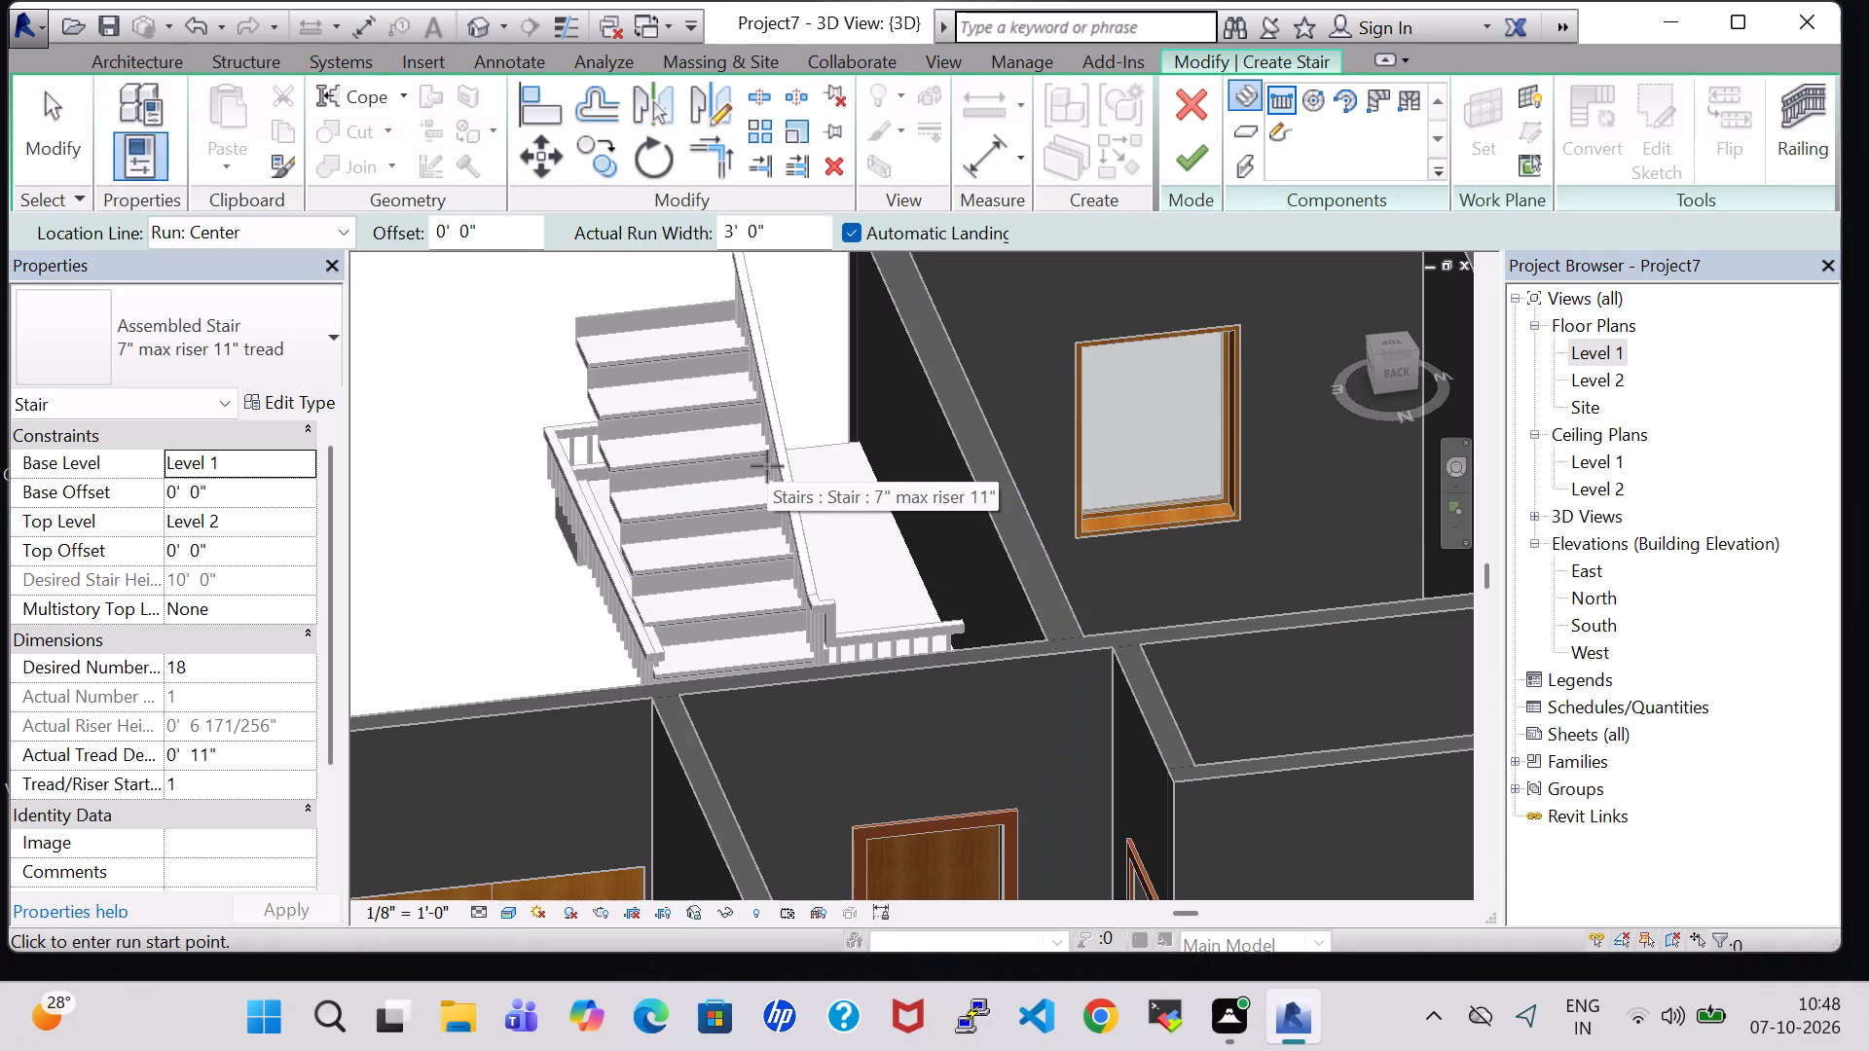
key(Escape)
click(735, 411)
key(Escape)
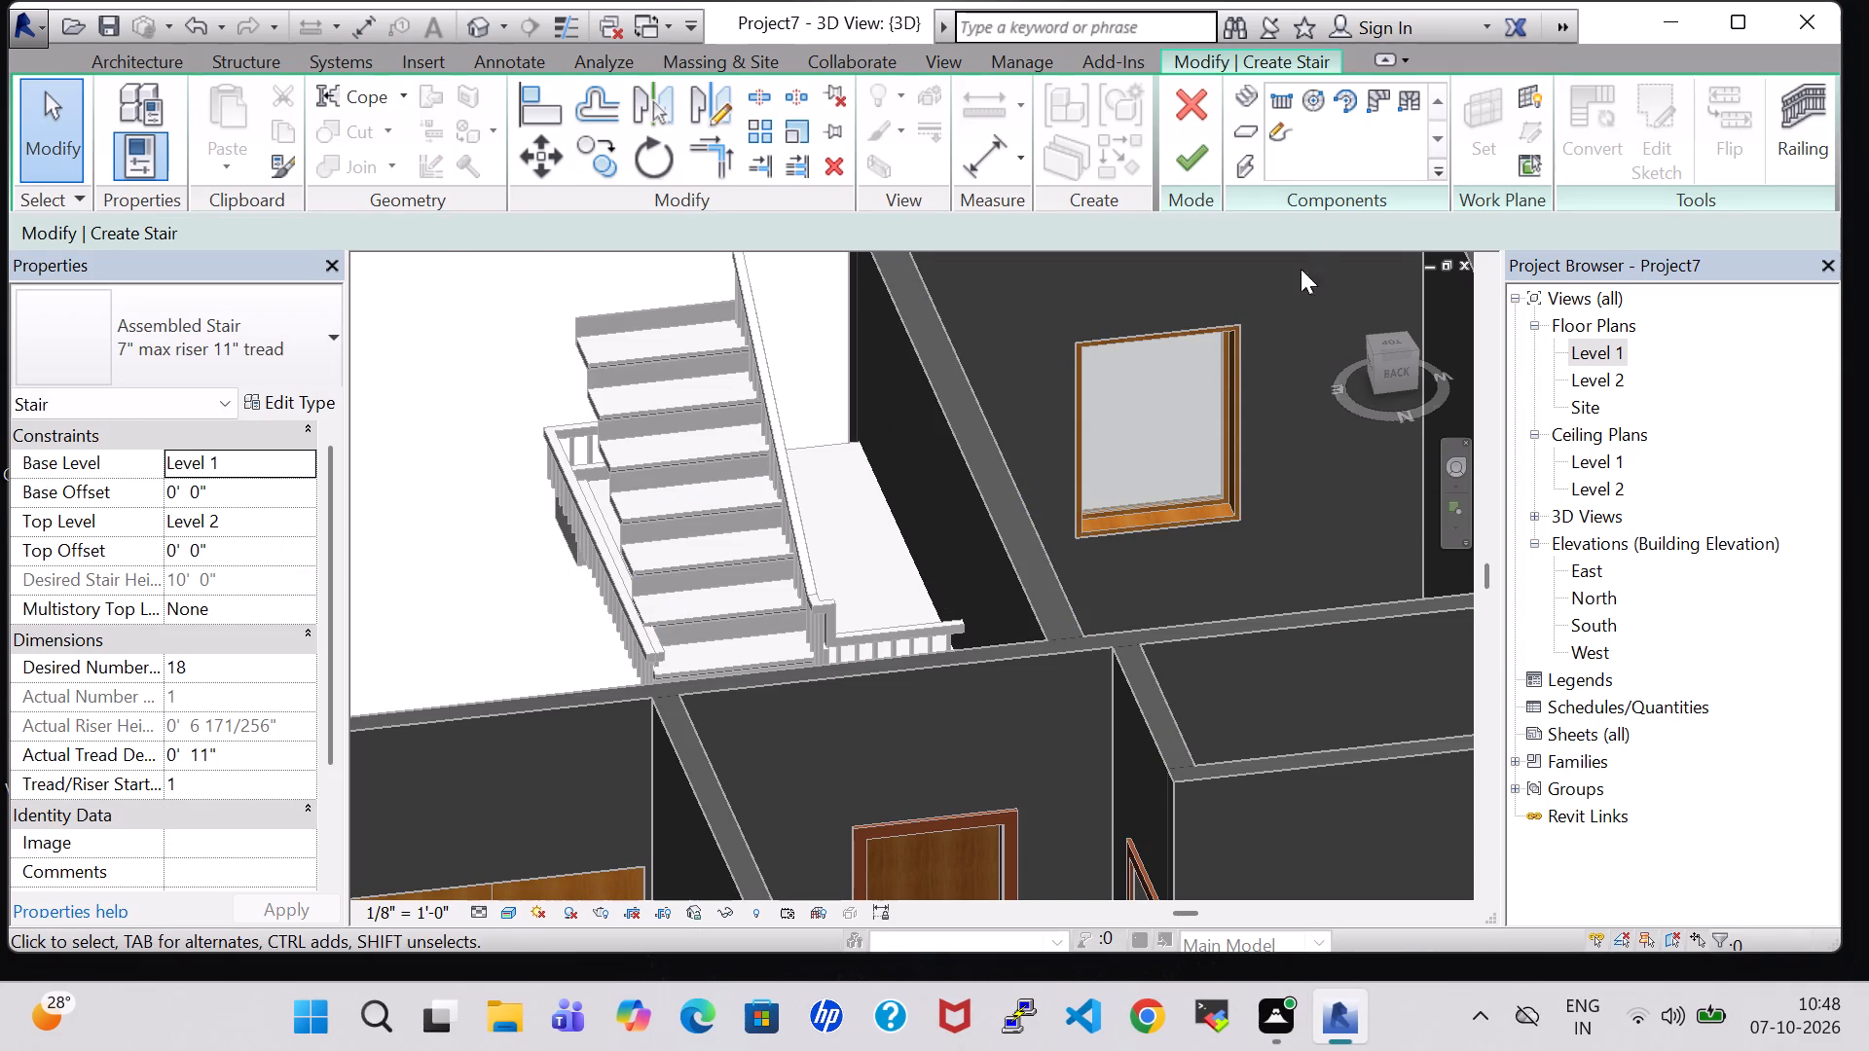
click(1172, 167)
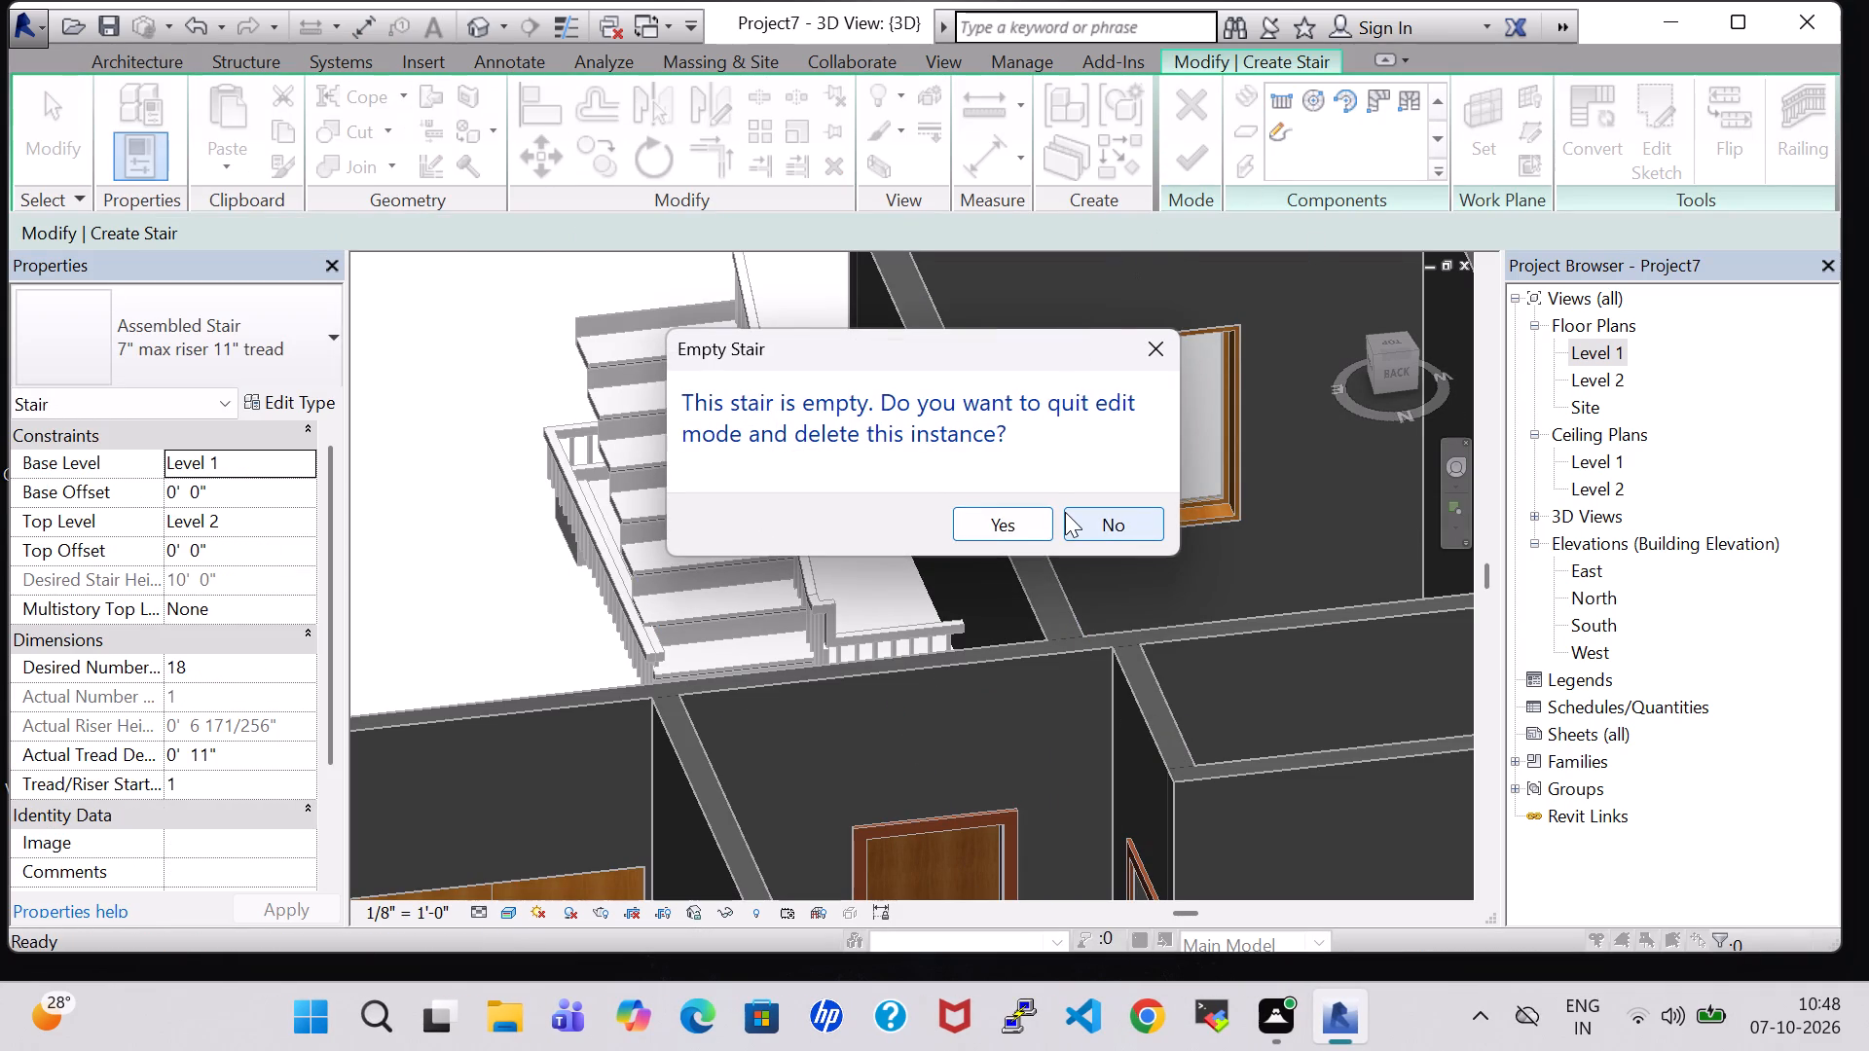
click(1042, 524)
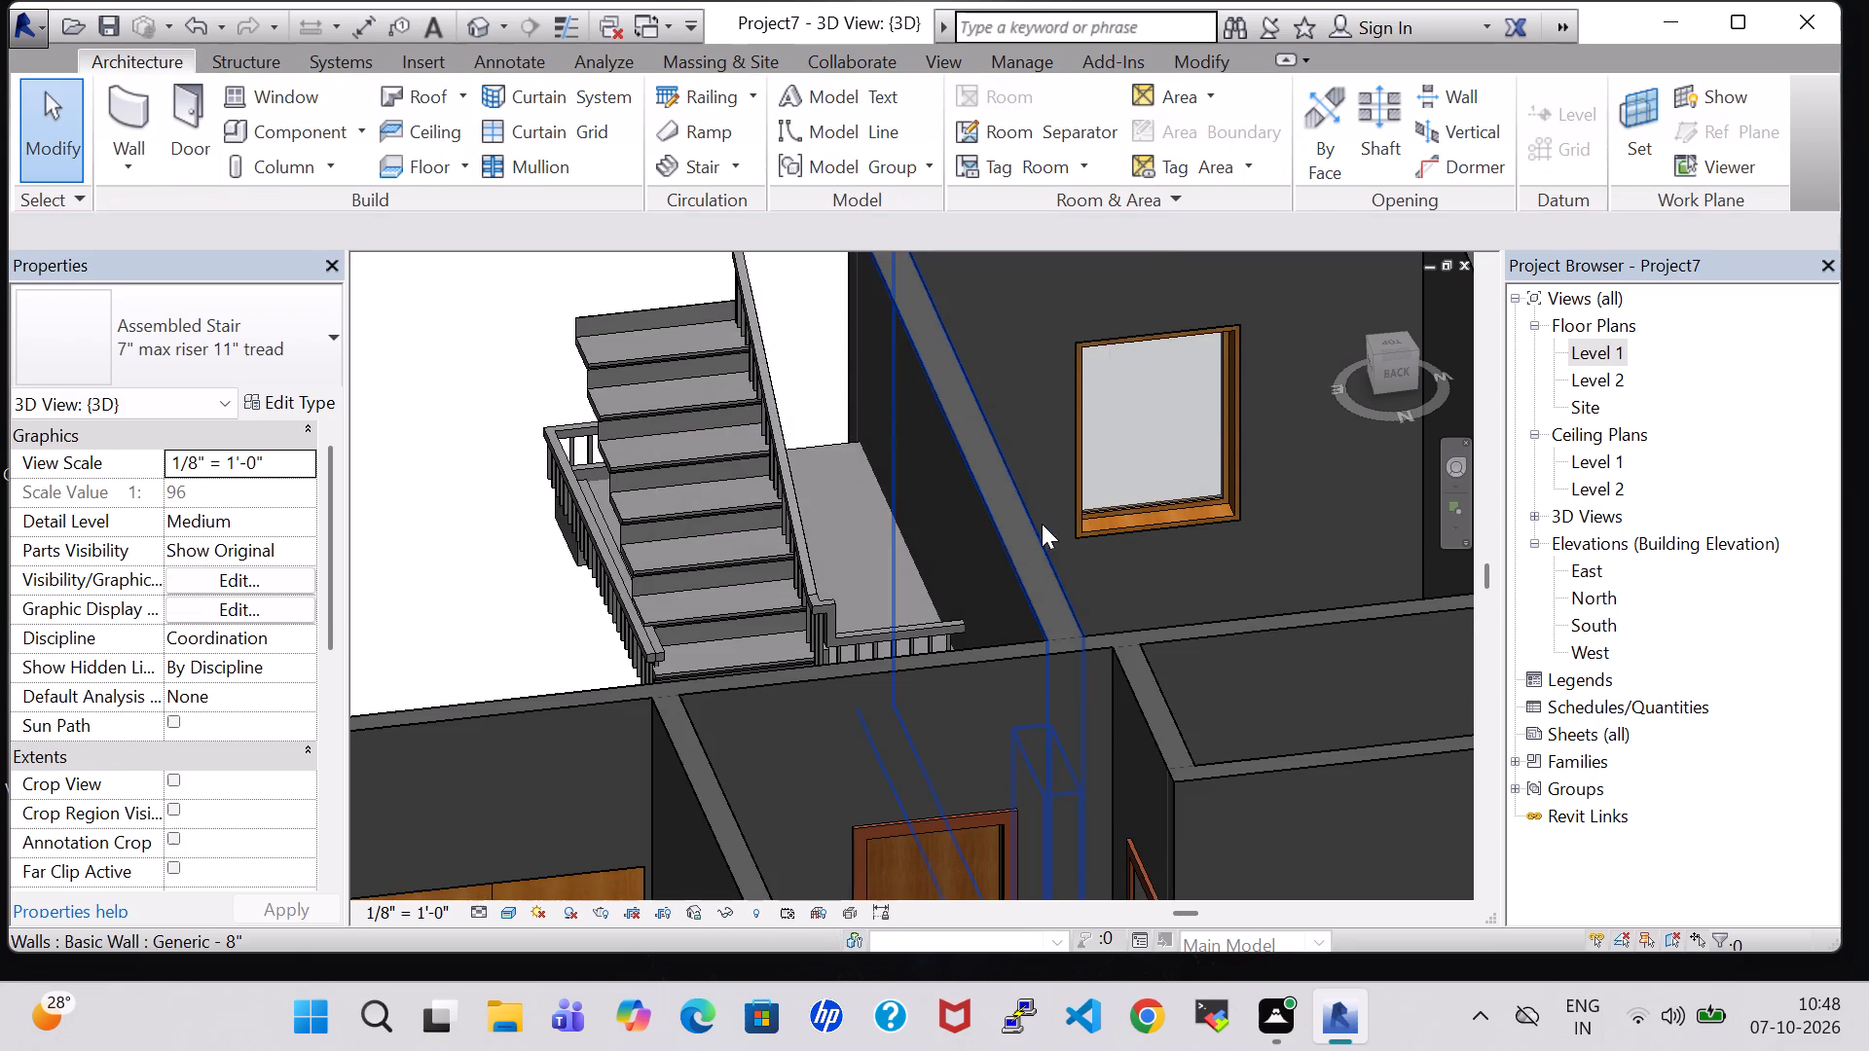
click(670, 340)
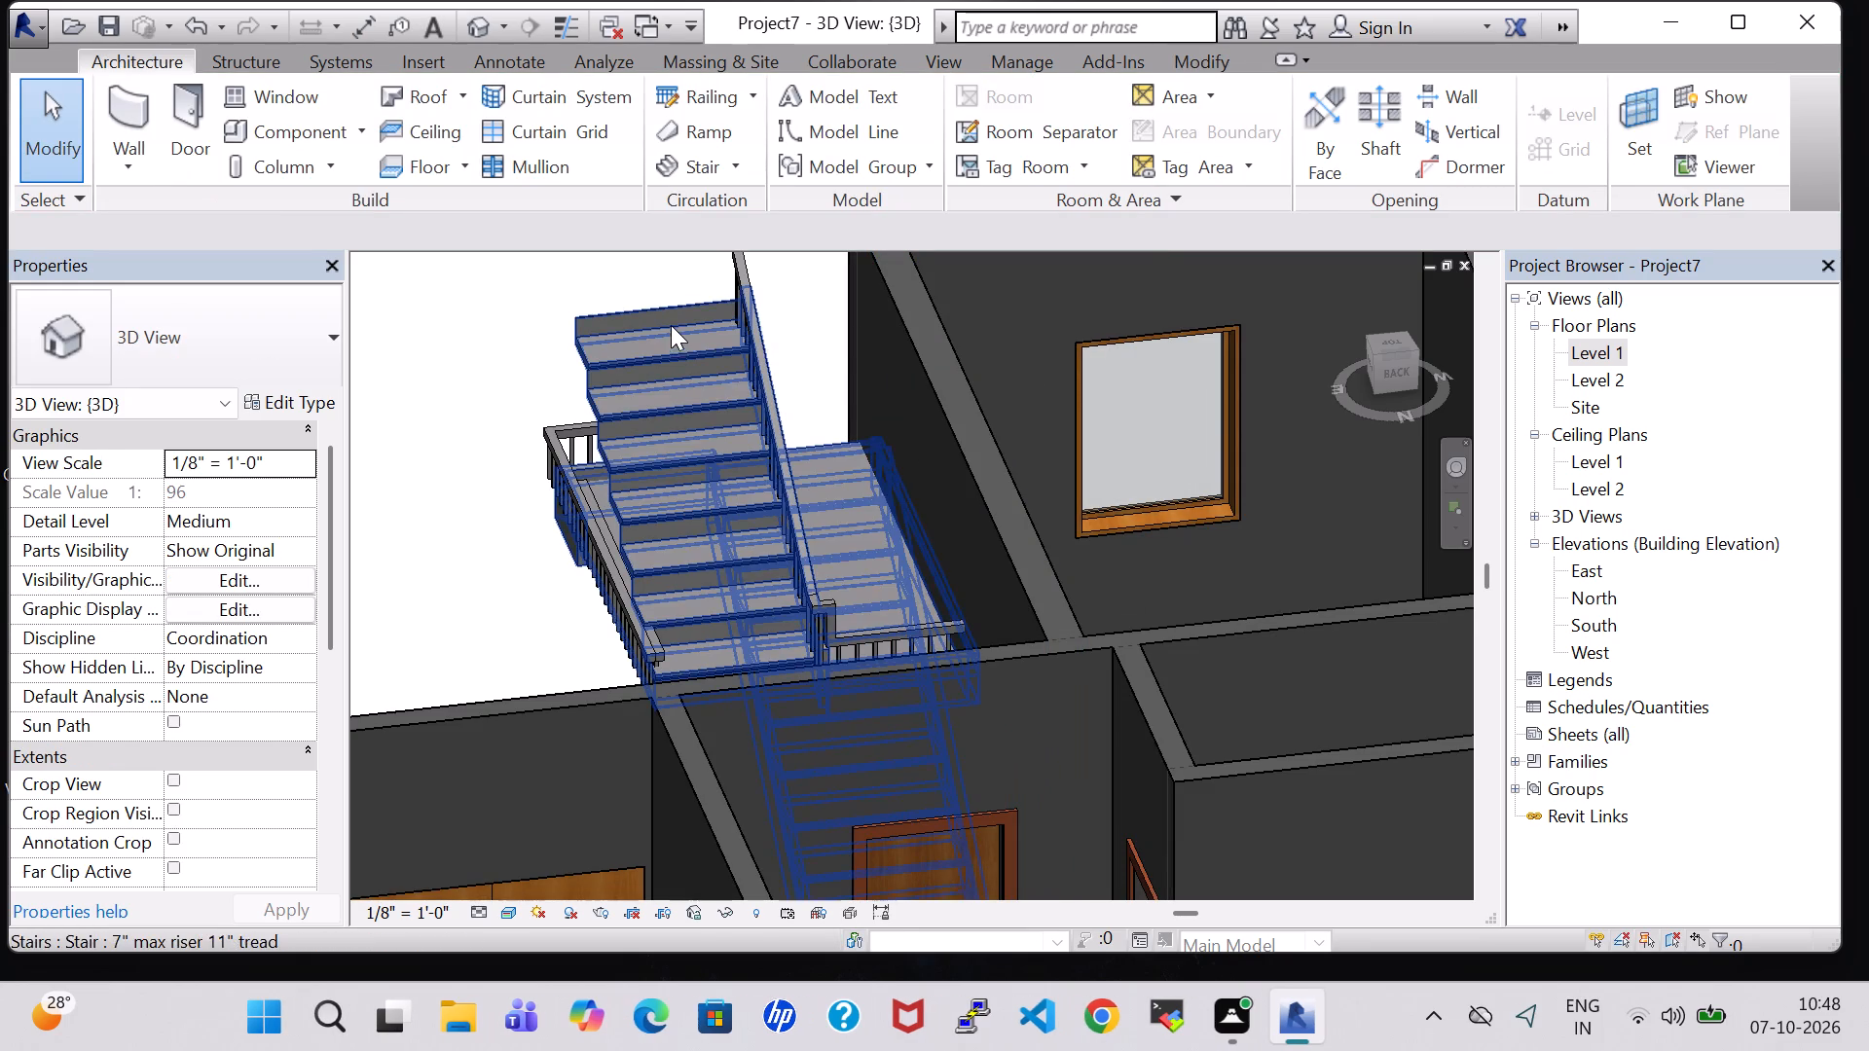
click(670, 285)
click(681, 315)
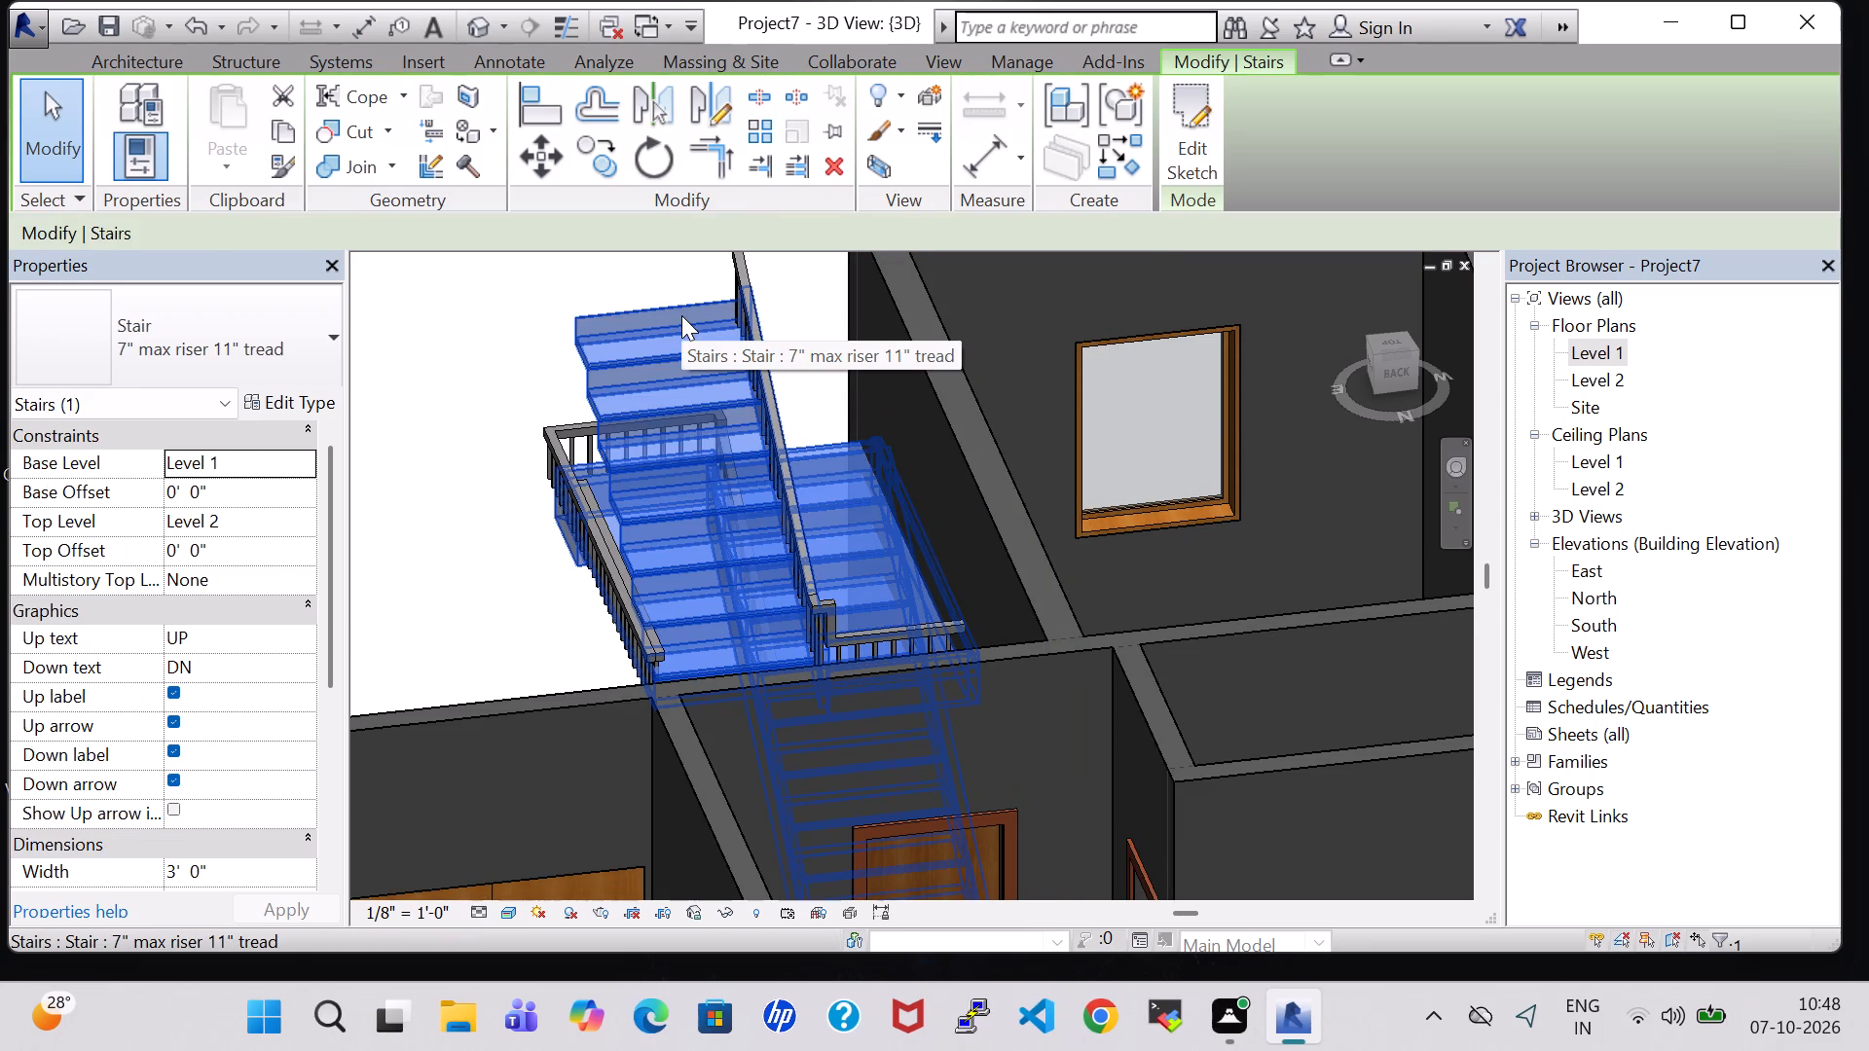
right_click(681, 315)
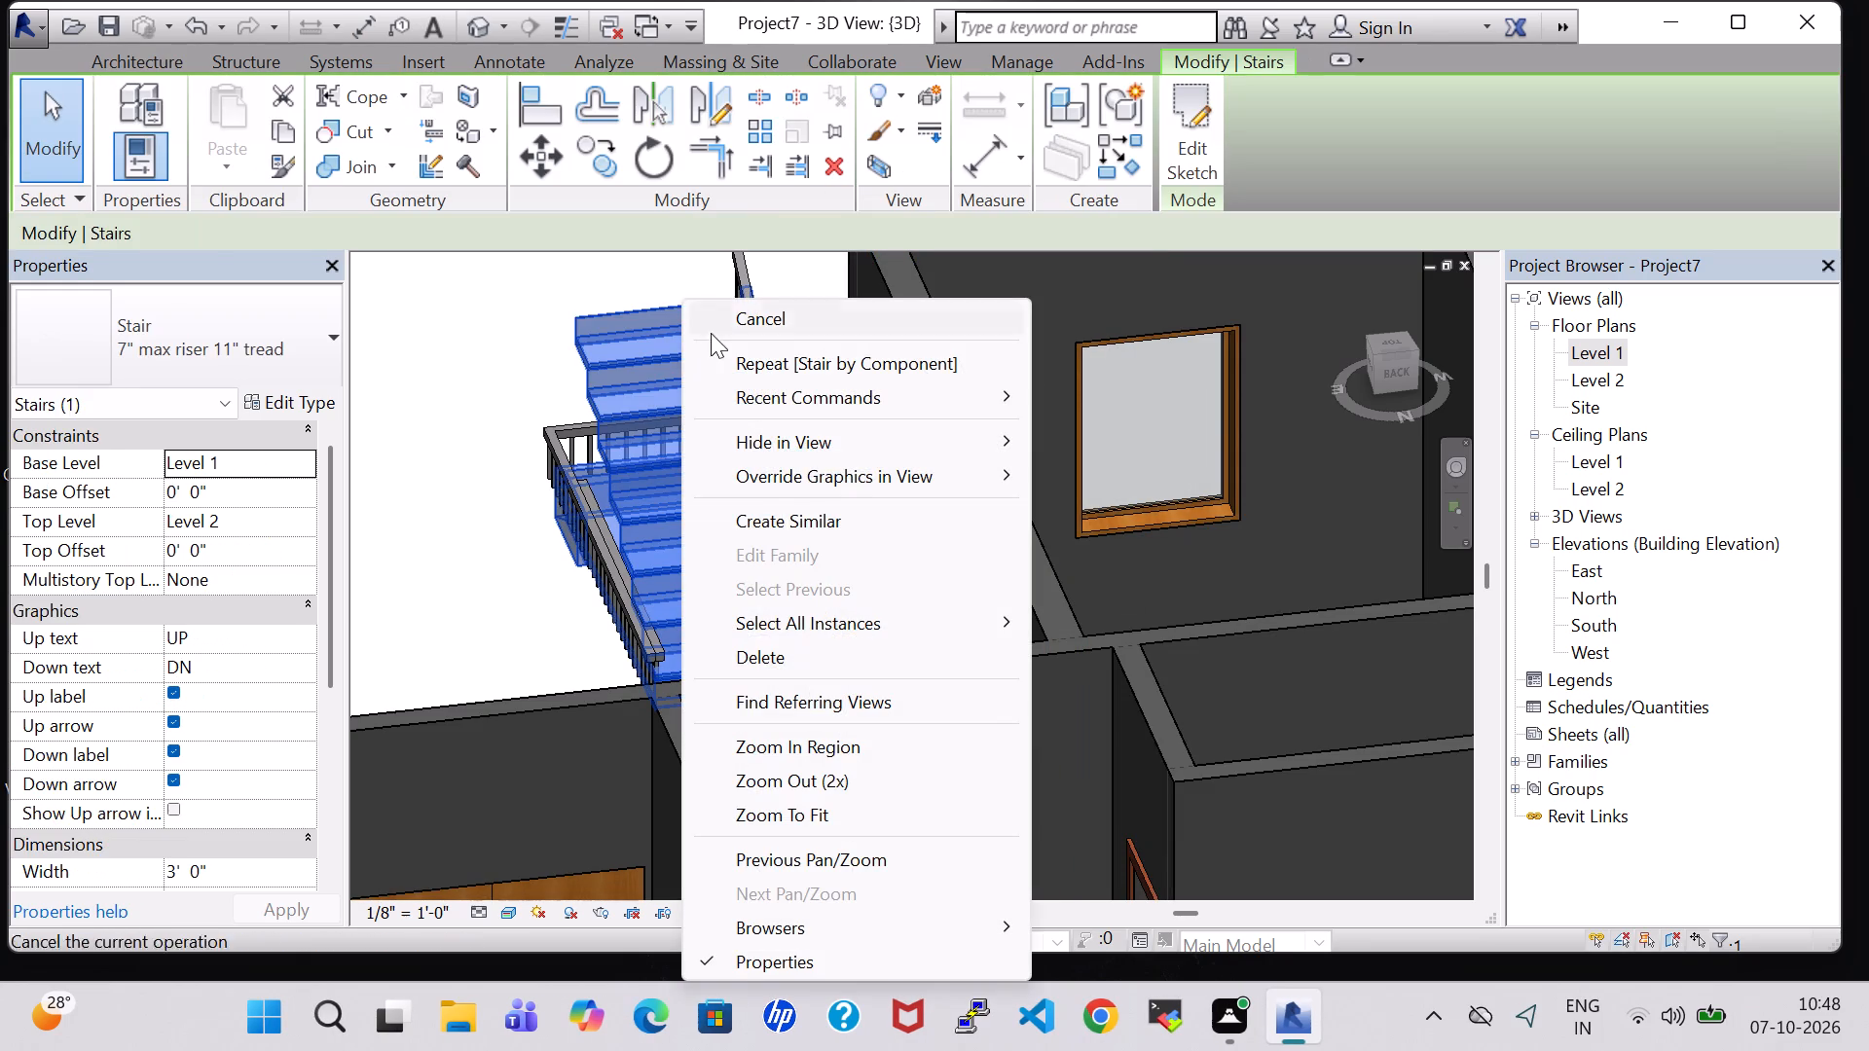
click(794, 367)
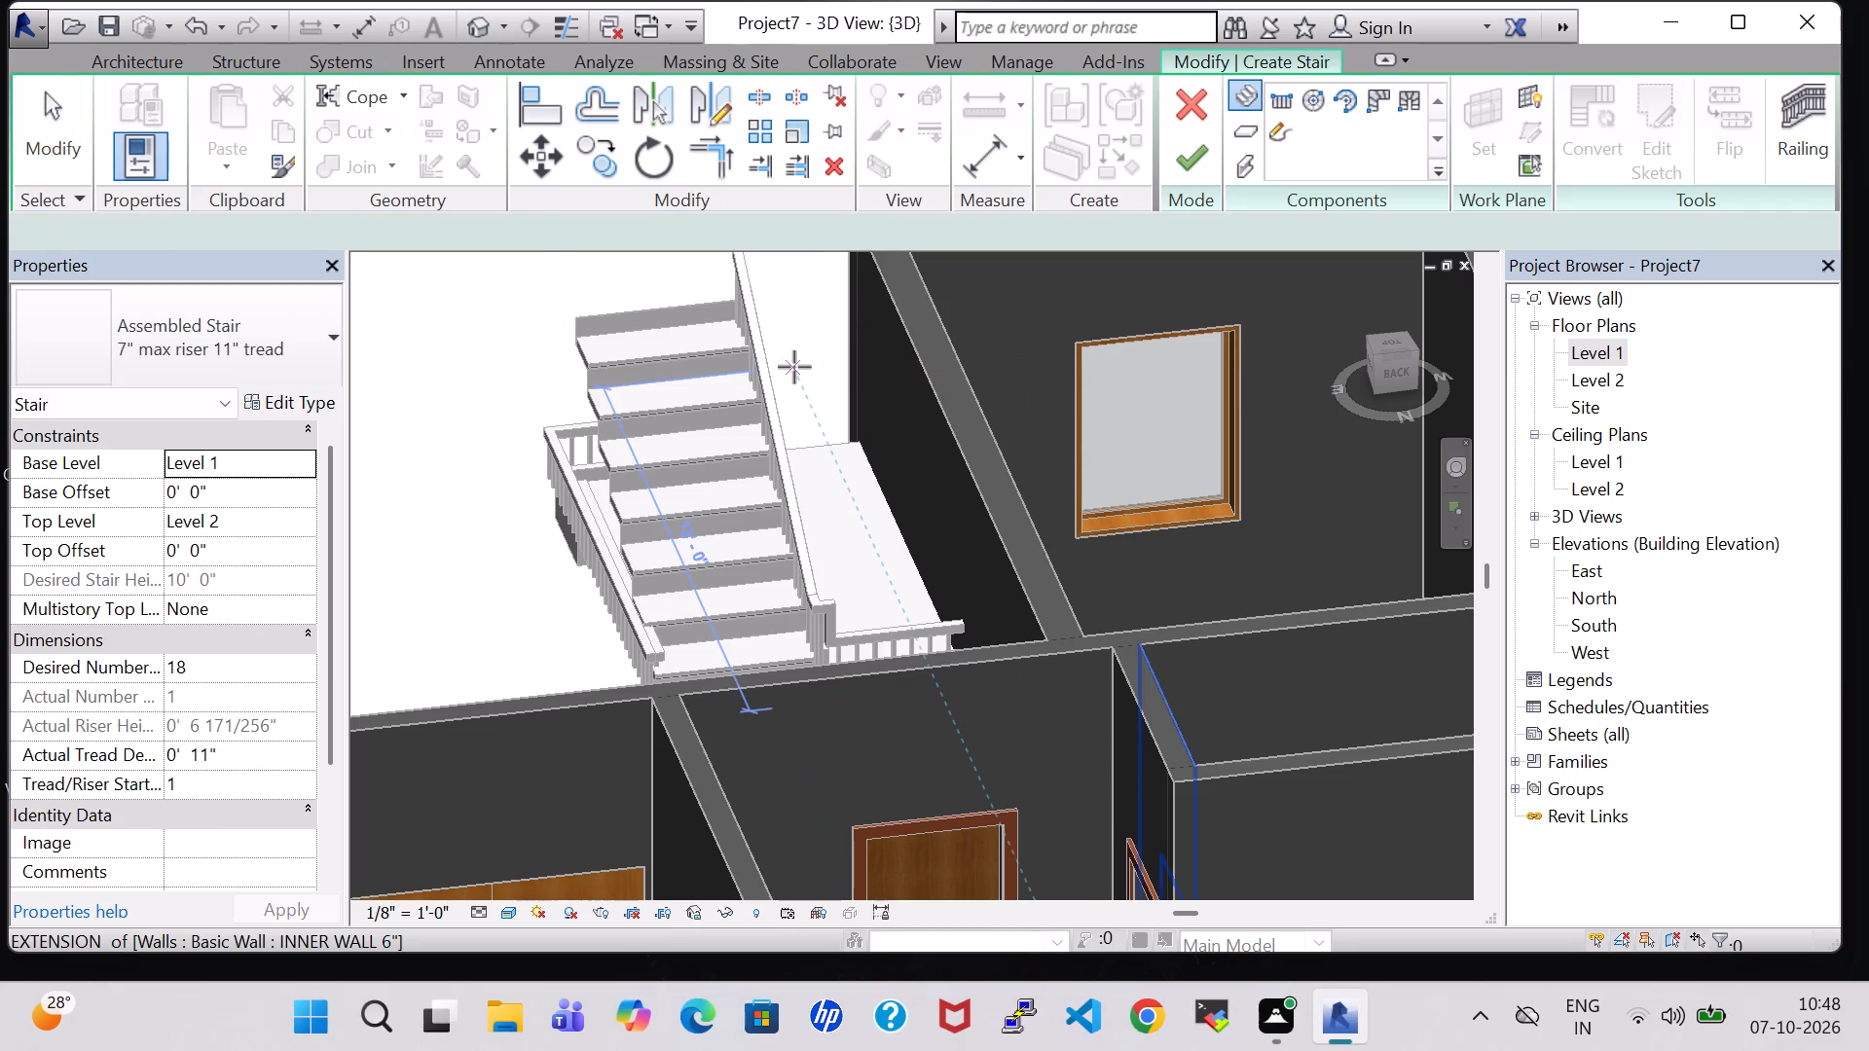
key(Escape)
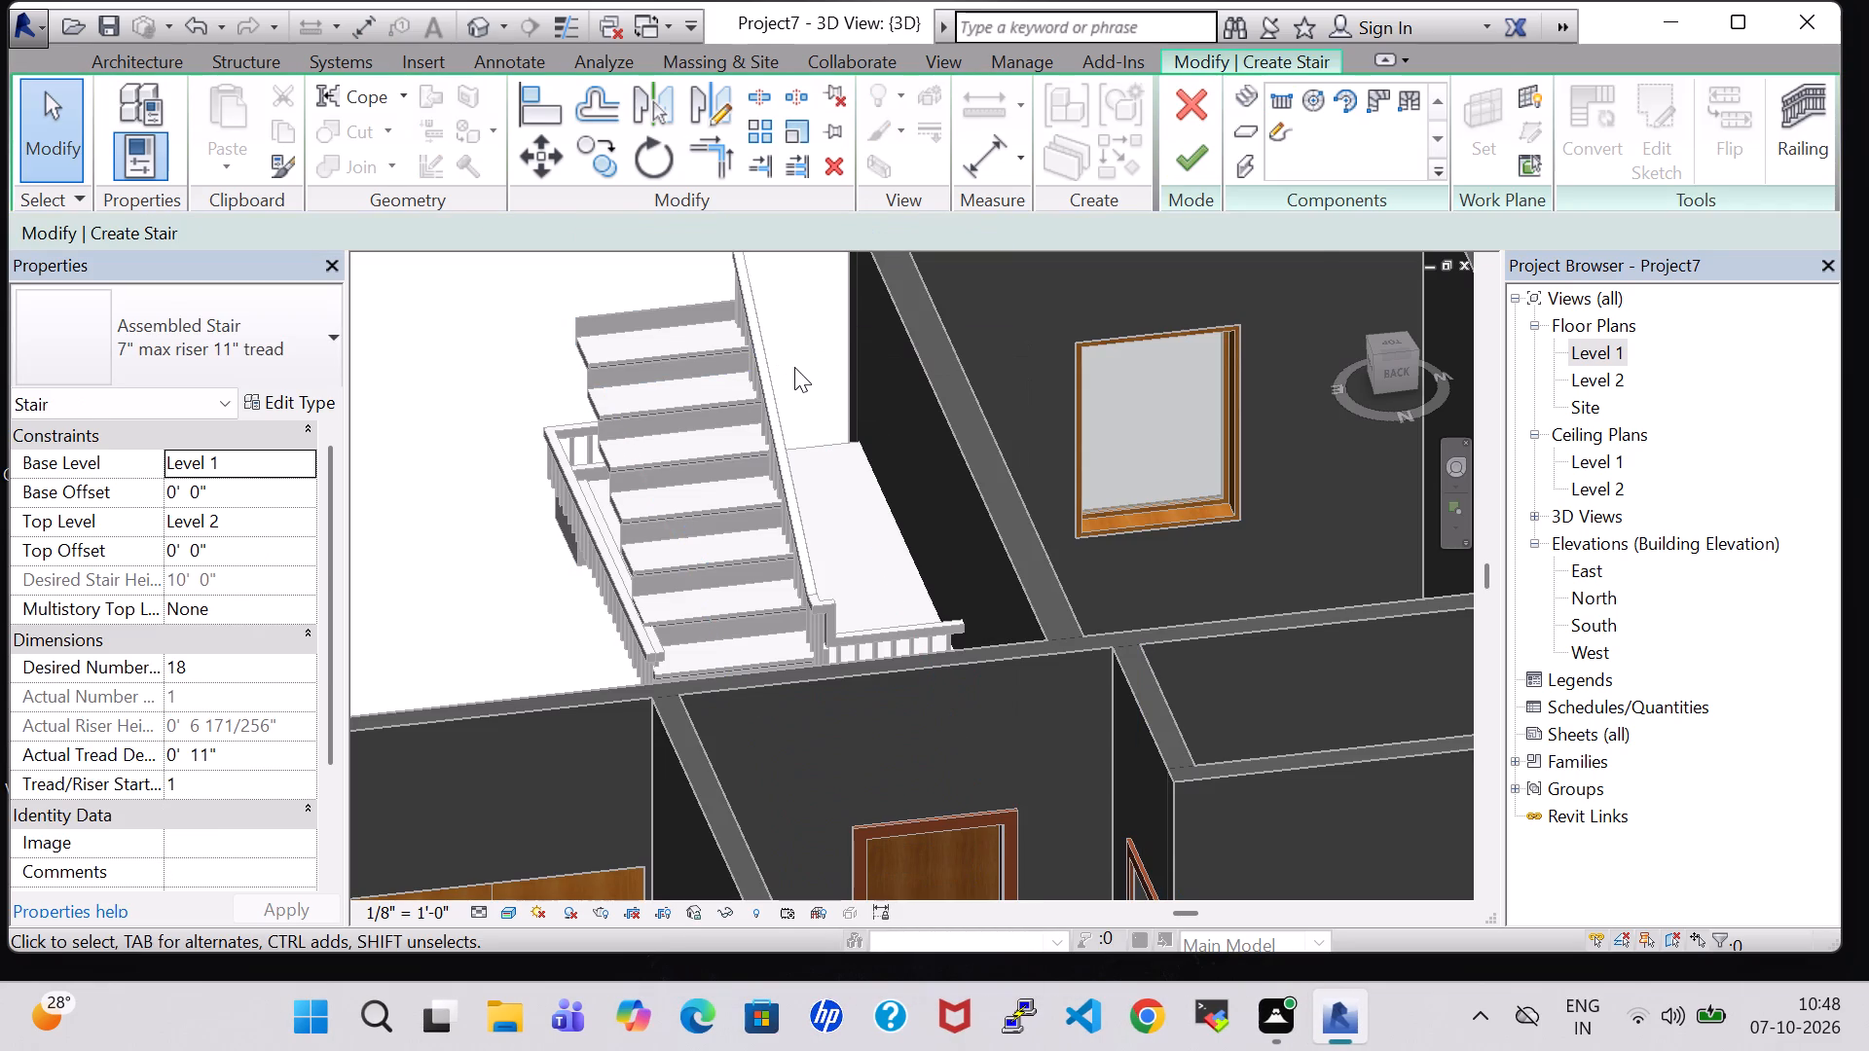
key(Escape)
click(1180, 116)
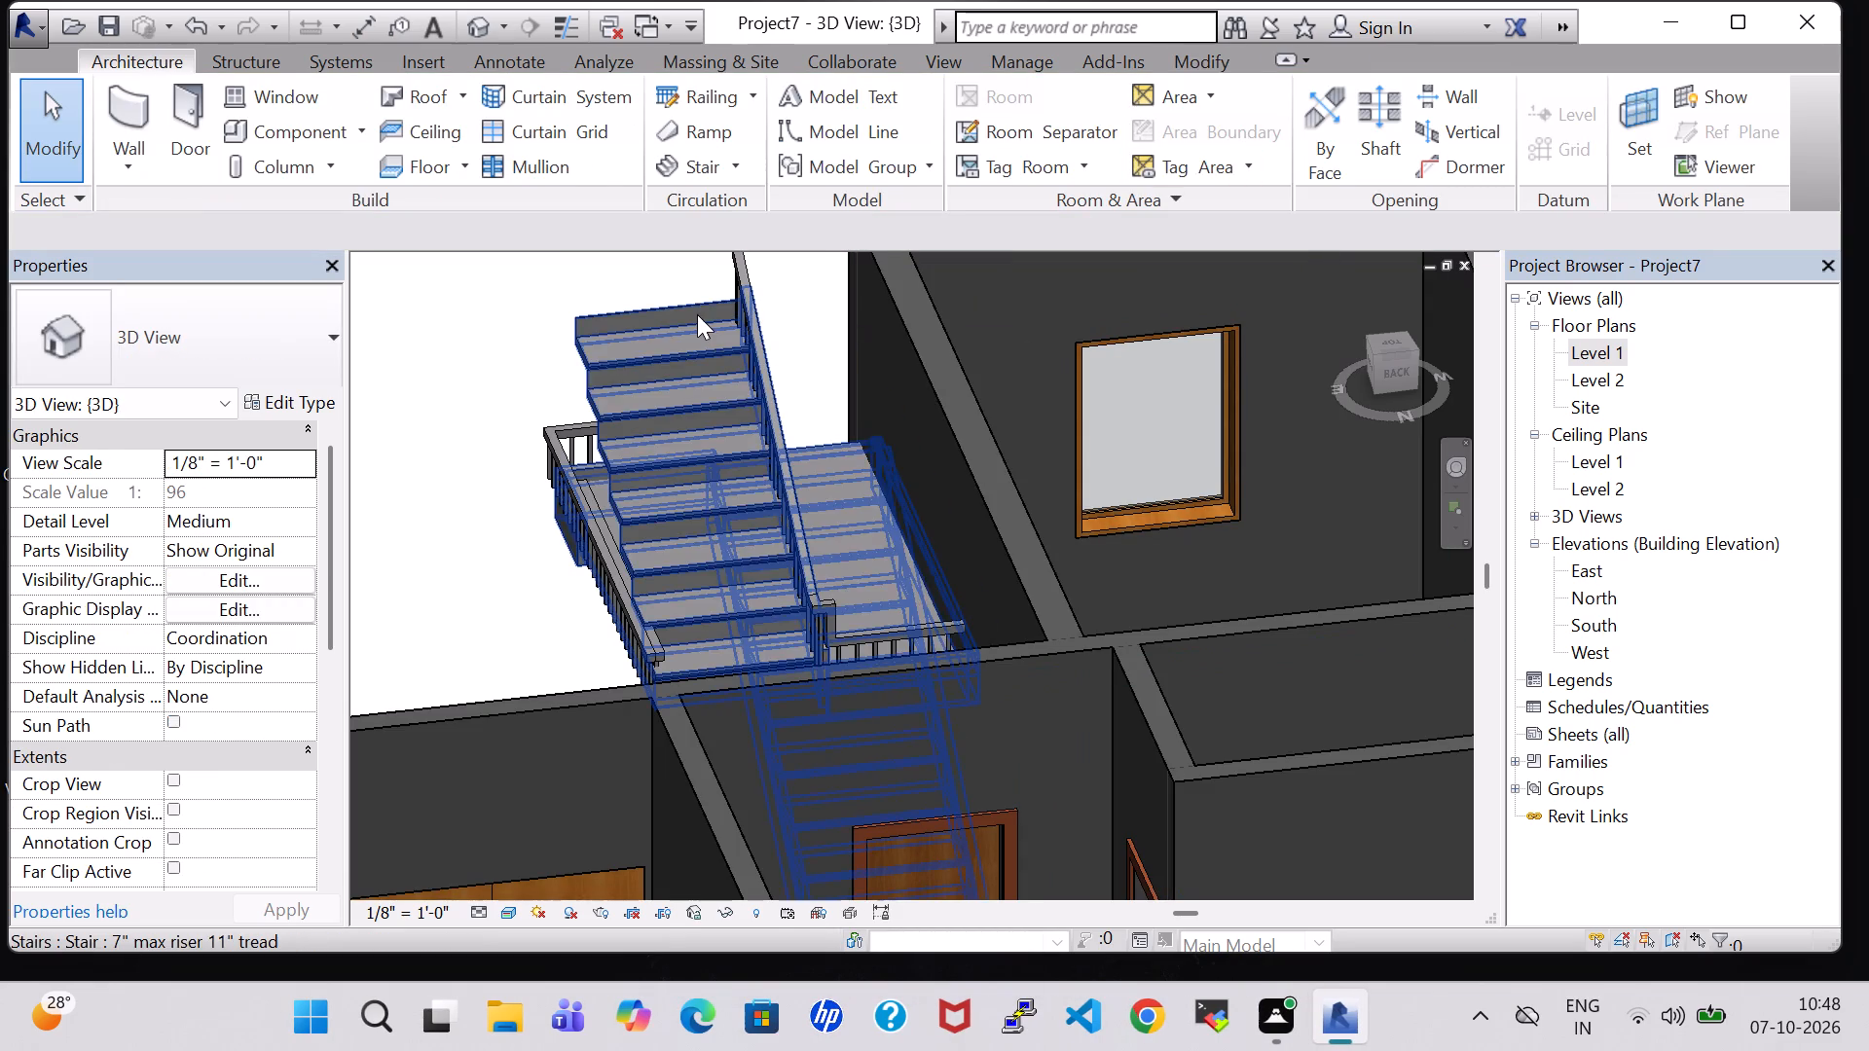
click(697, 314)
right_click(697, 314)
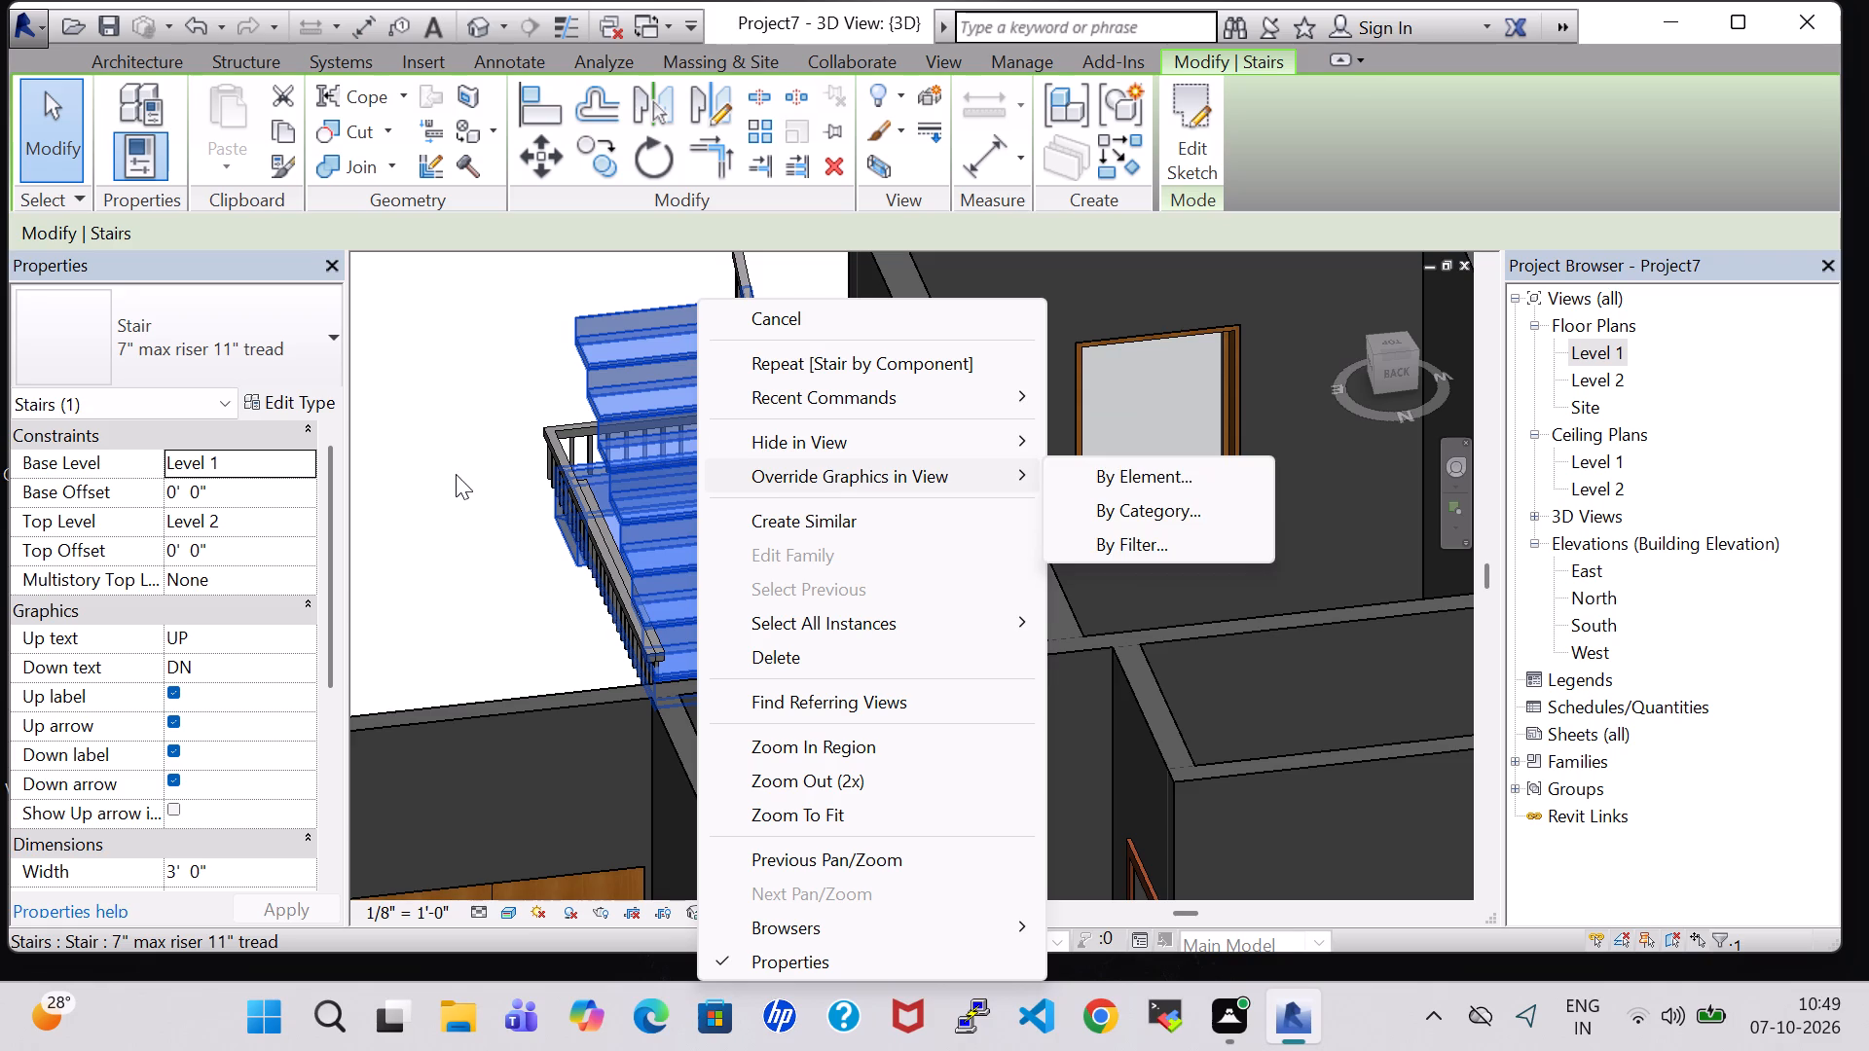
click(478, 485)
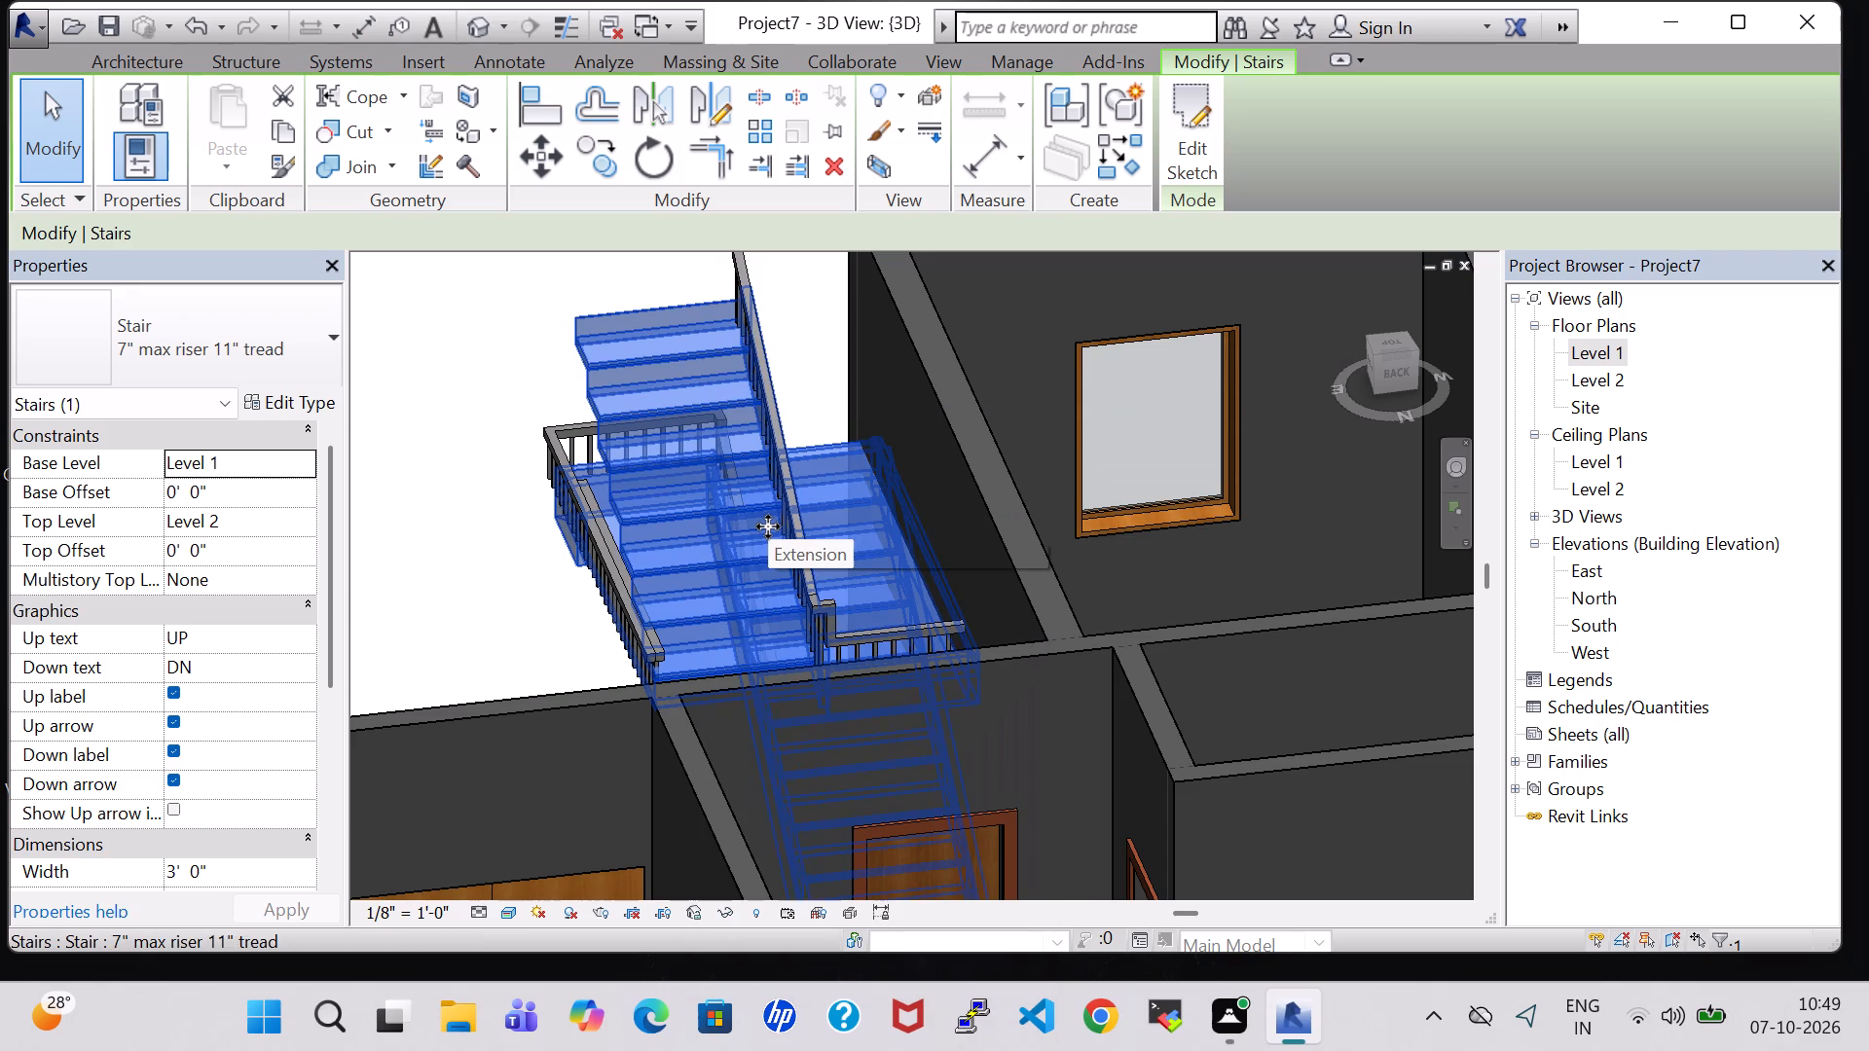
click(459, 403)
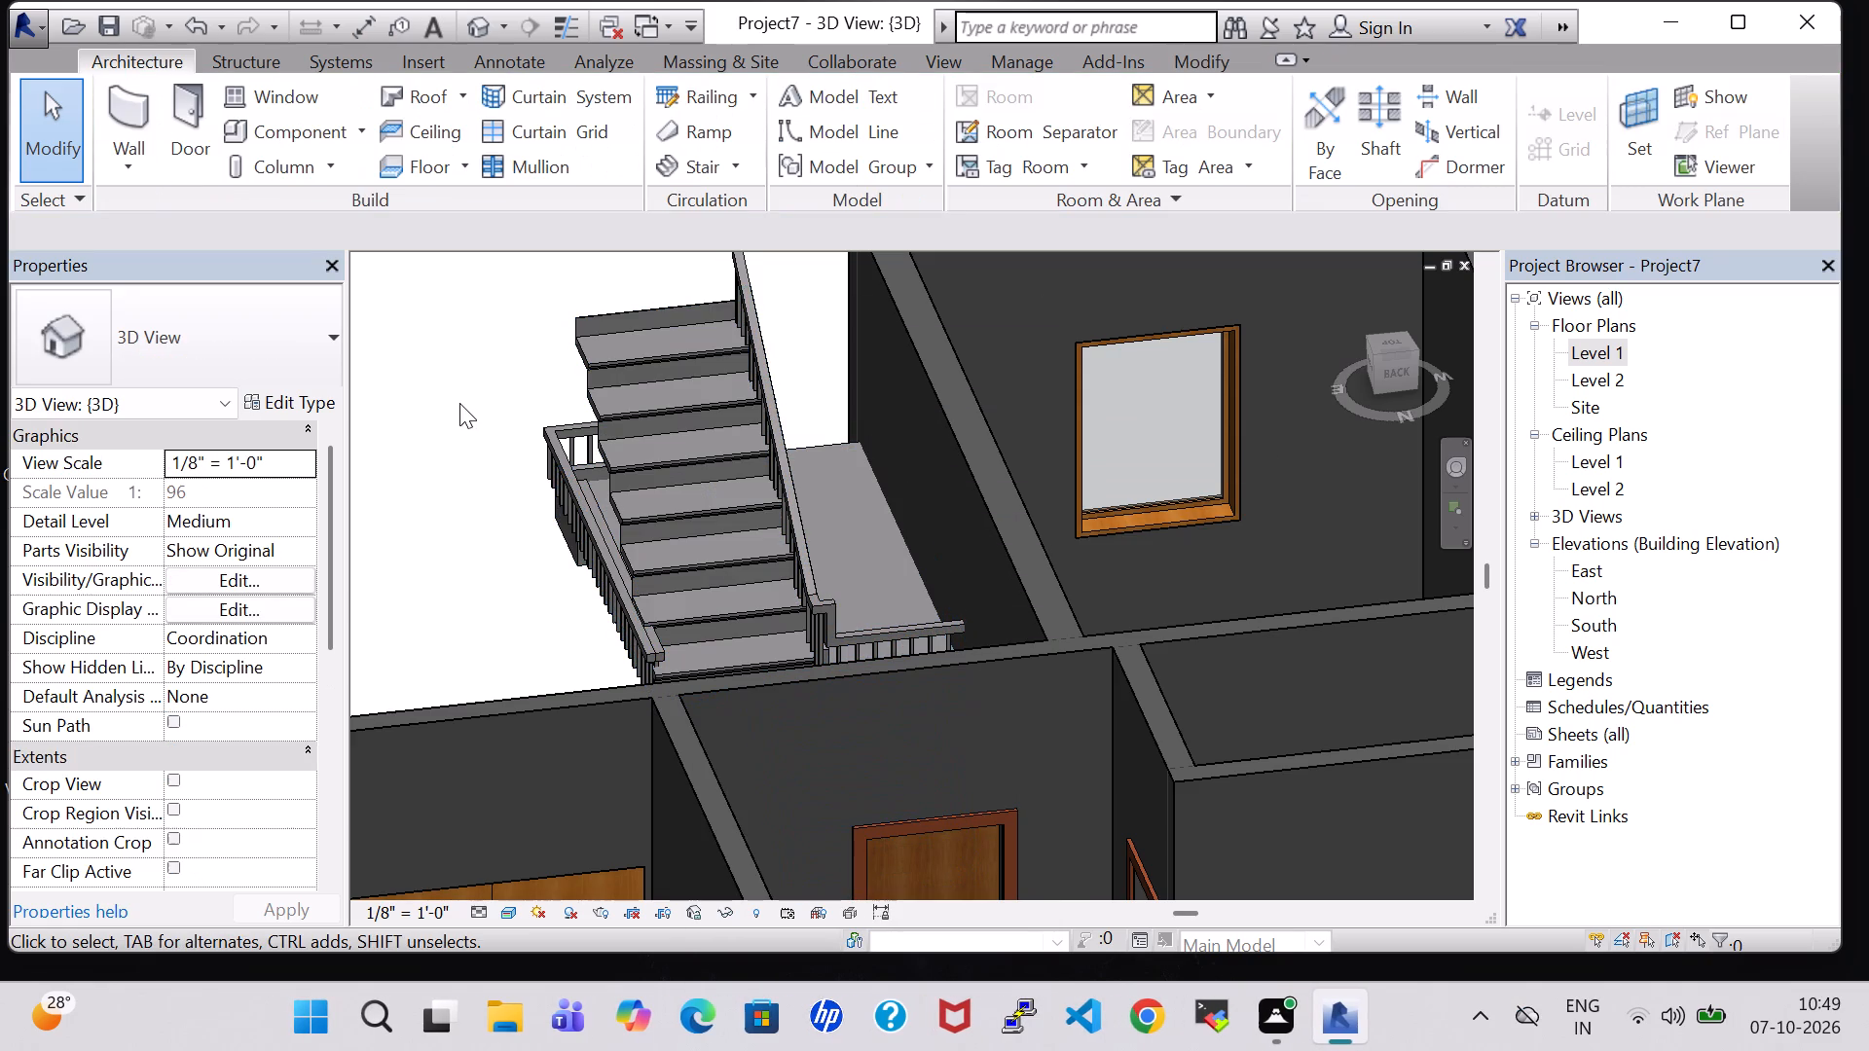
Examine the exterior stair's flights, landing and railings from several sides of the house in the 3D view.
middle_drag(459, 403, 765, 447)
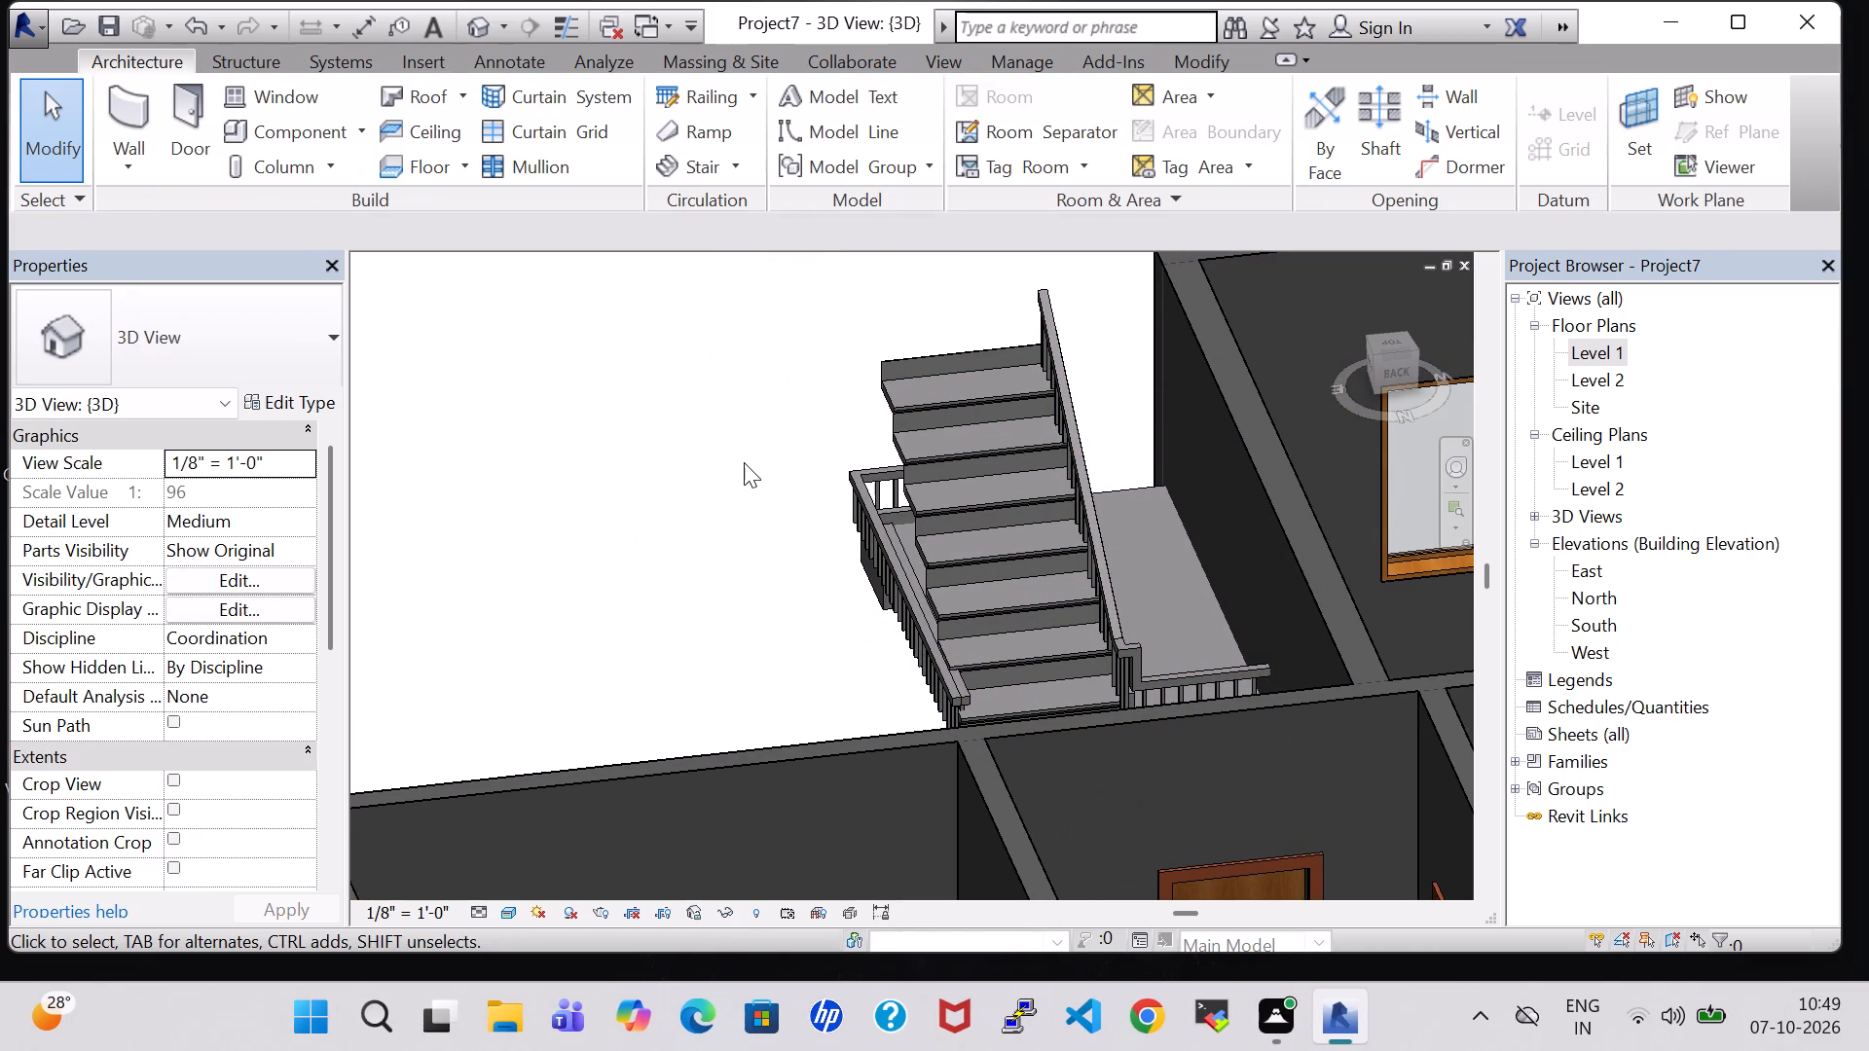
shift+middle_drag(744, 462, 950, 504)
shift+scroll(936, 522, up, 1)
shift+middle_drag(950, 504, 1002, 453)
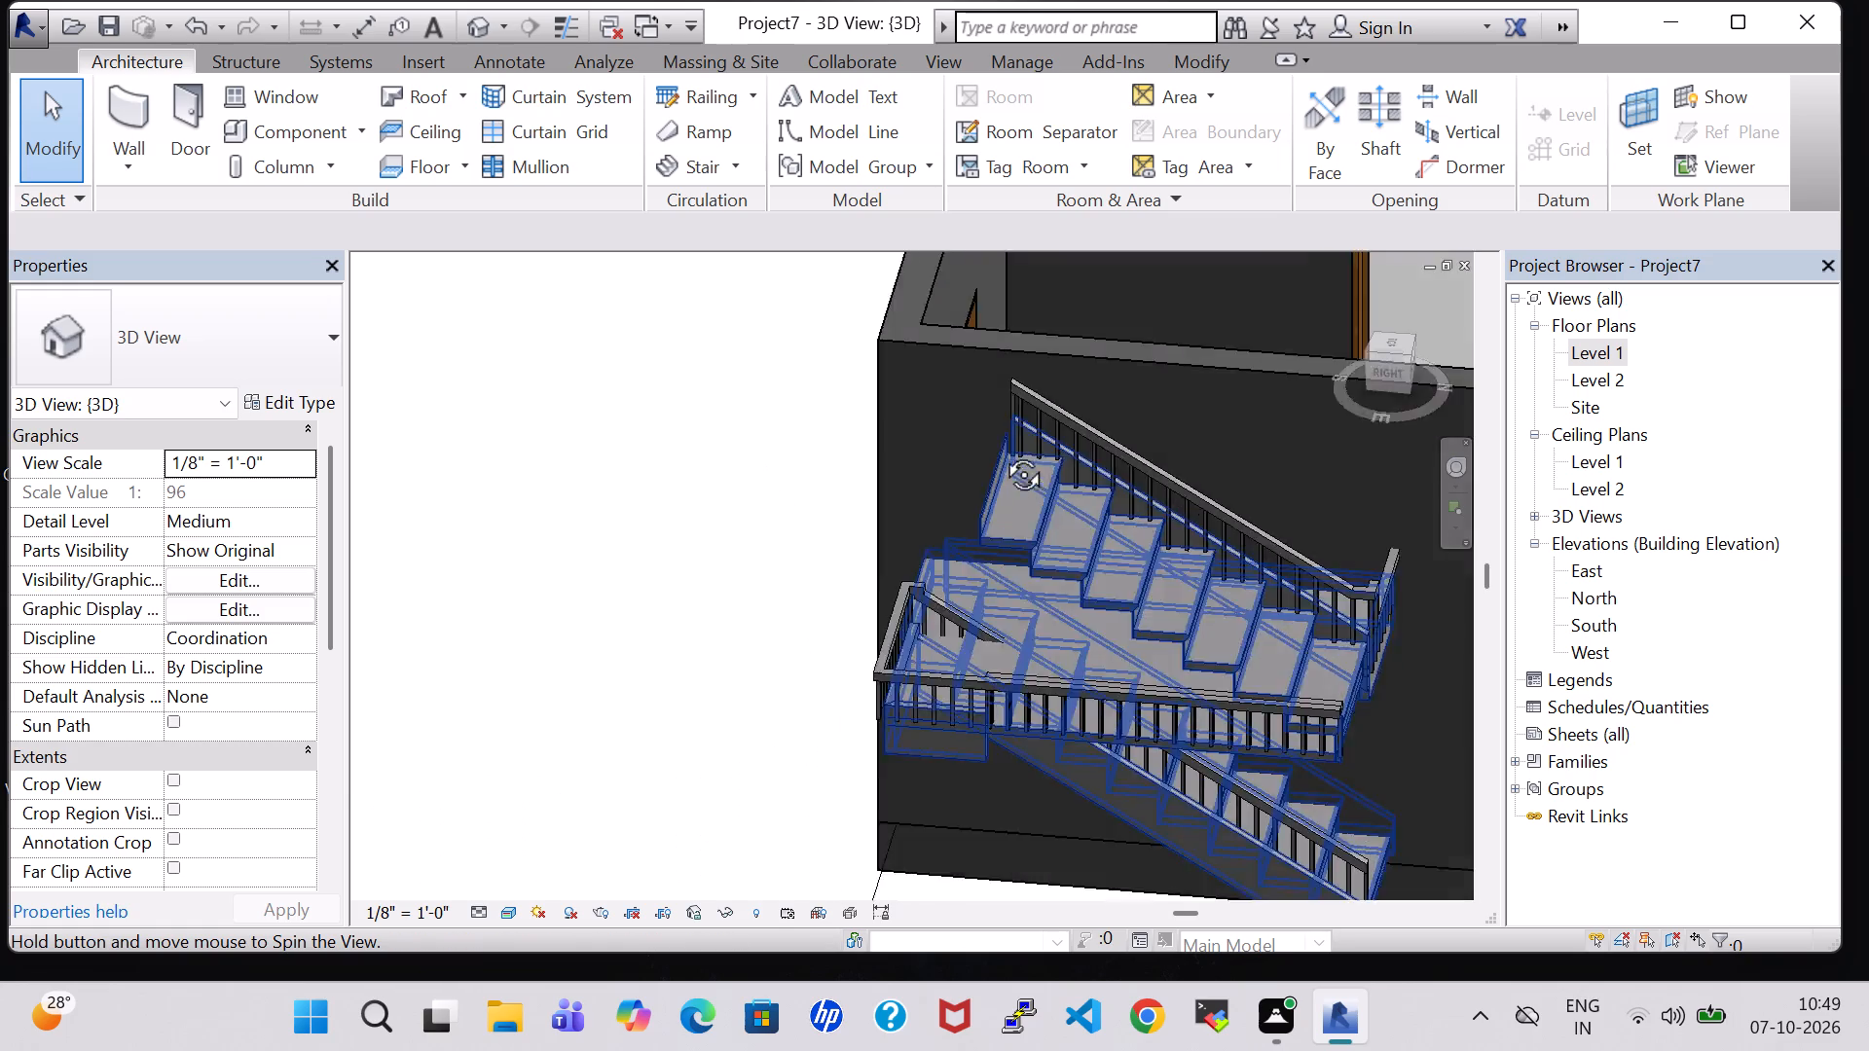
shift+middle_drag(1002, 453, 1069, 392)
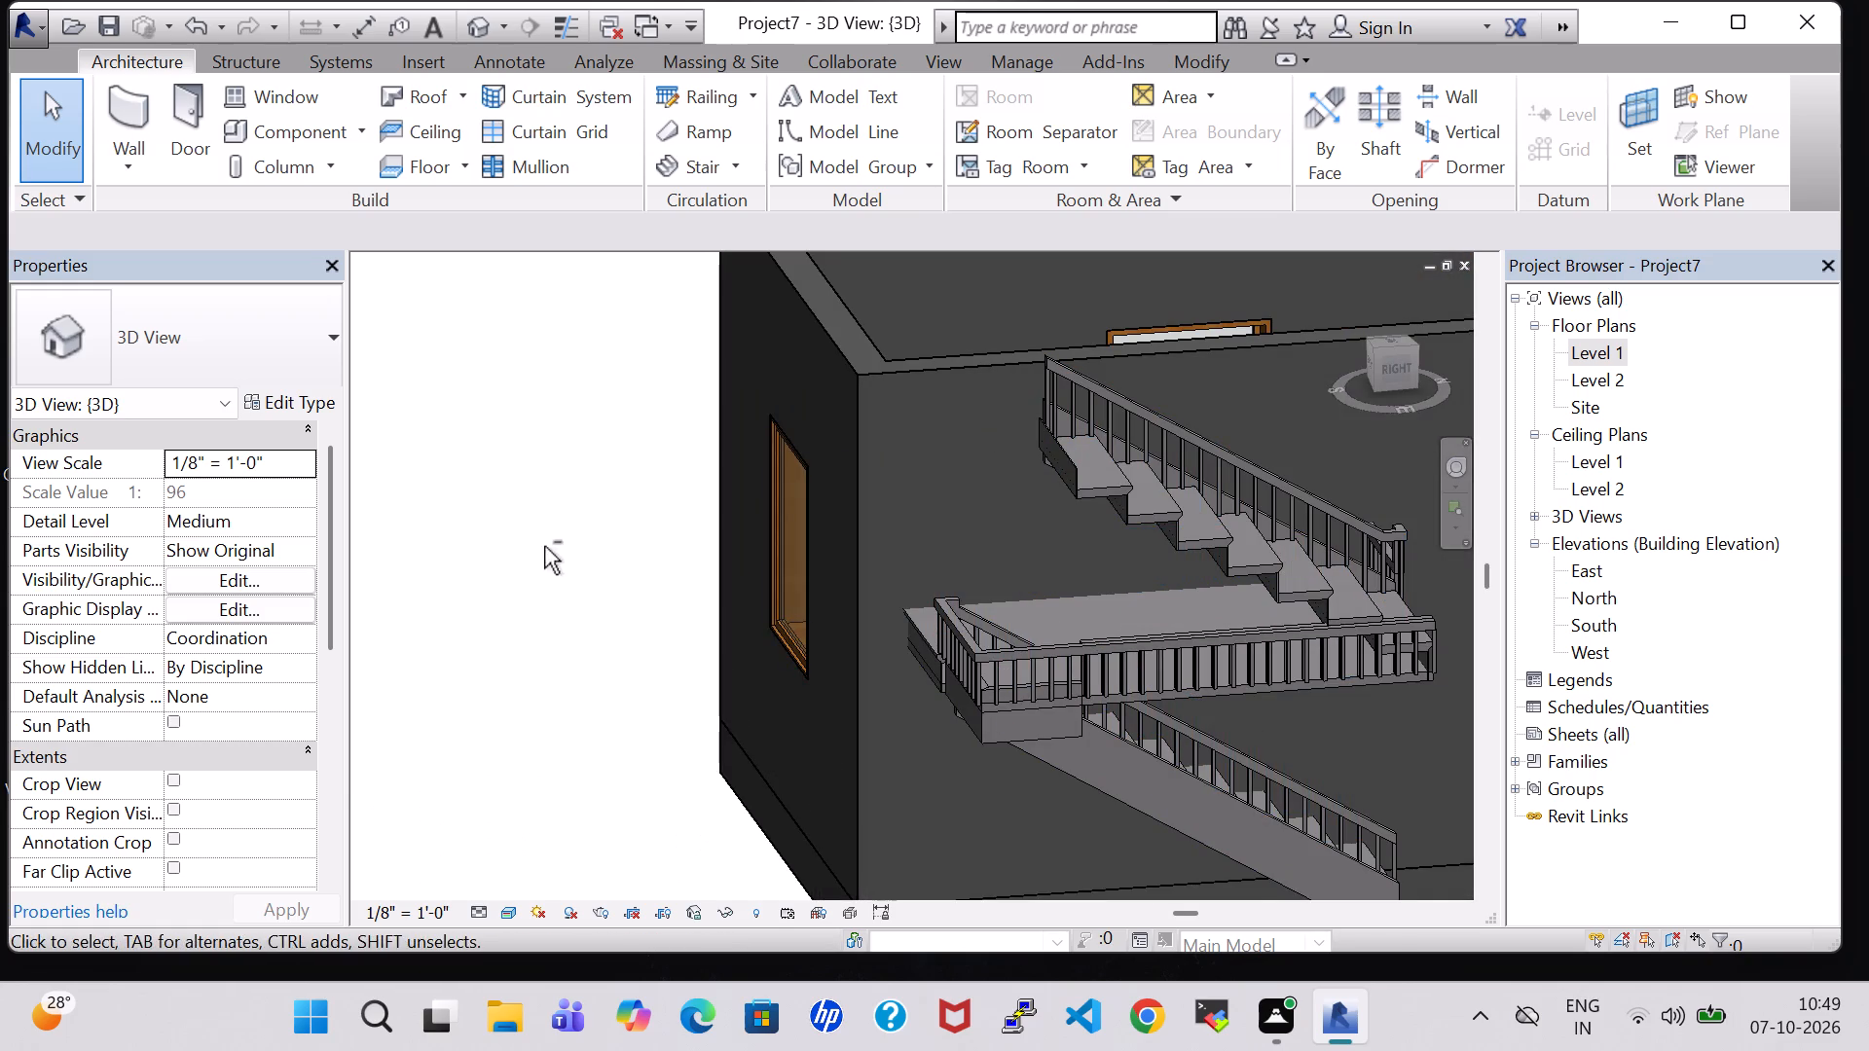
shift+middle_drag(544, 546, 923, 598)
shift+middle_drag(923, 598, 898, 598)
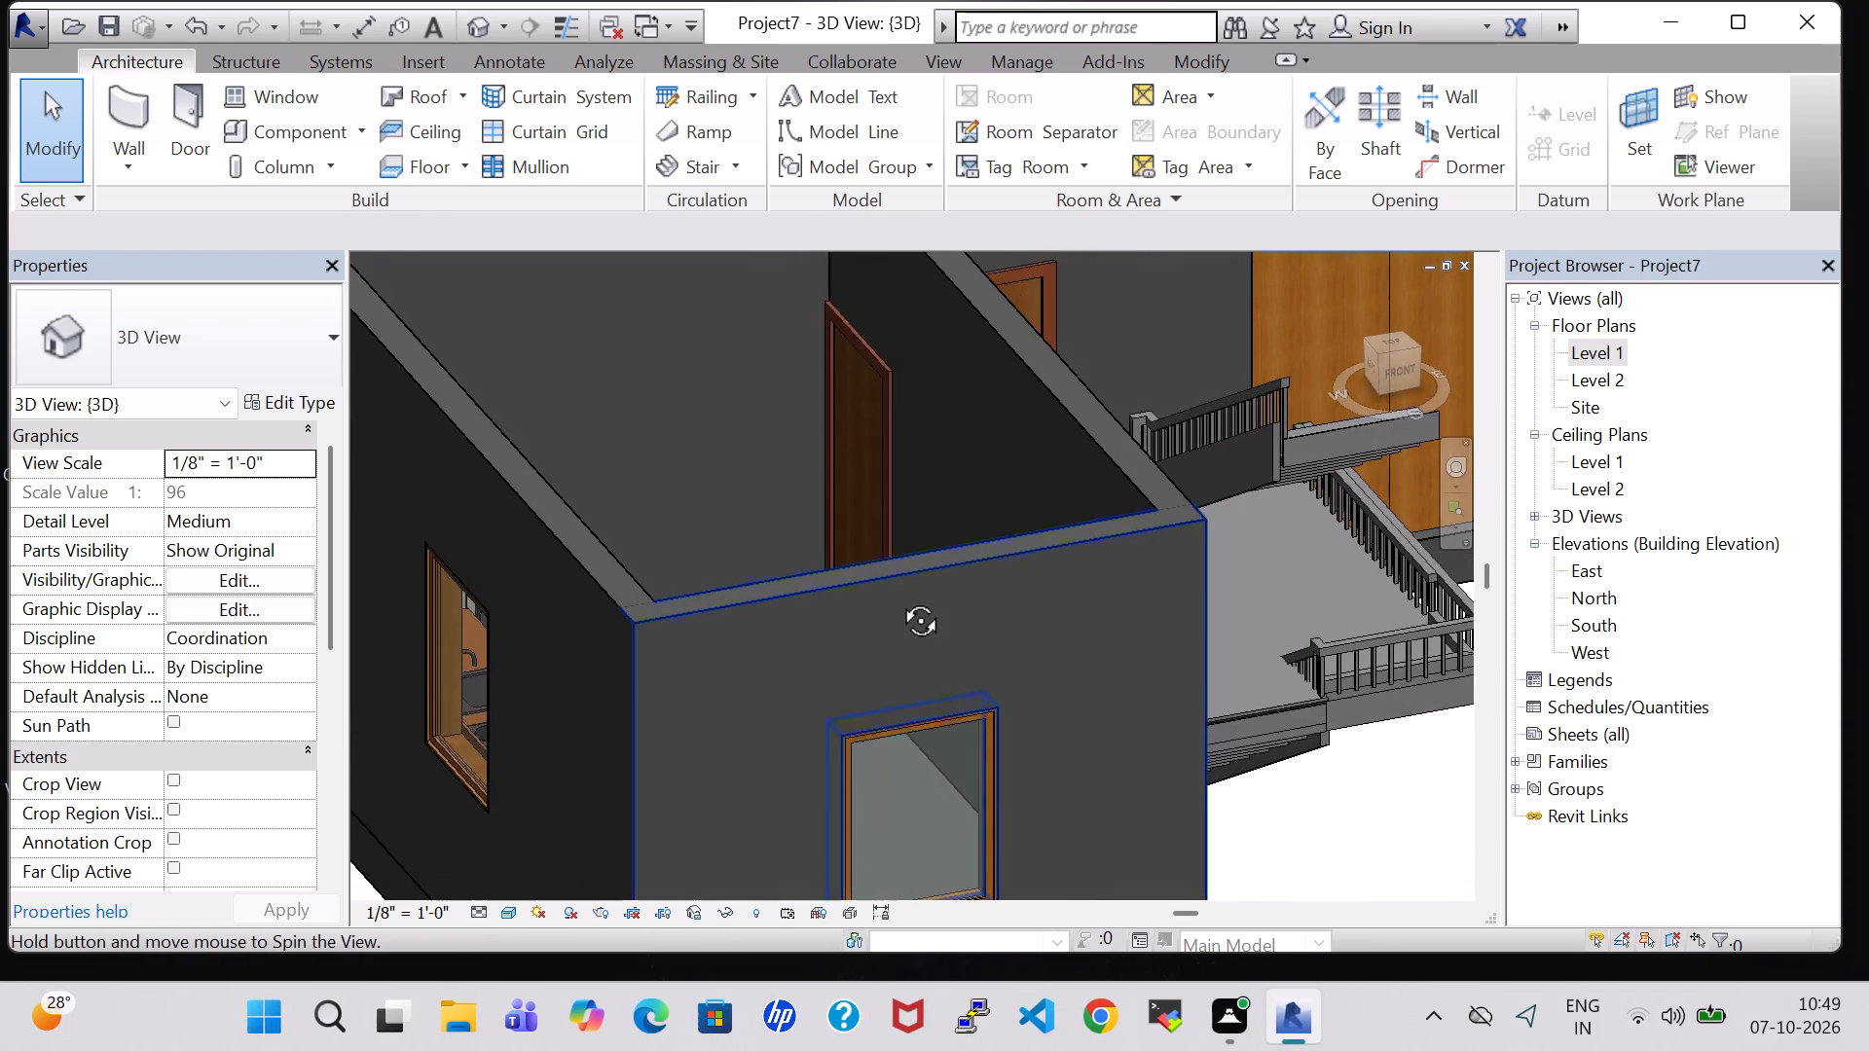
shift+middle_drag(898, 598, 737, 575)
shift+middle_drag(731, 575, 694, 567)
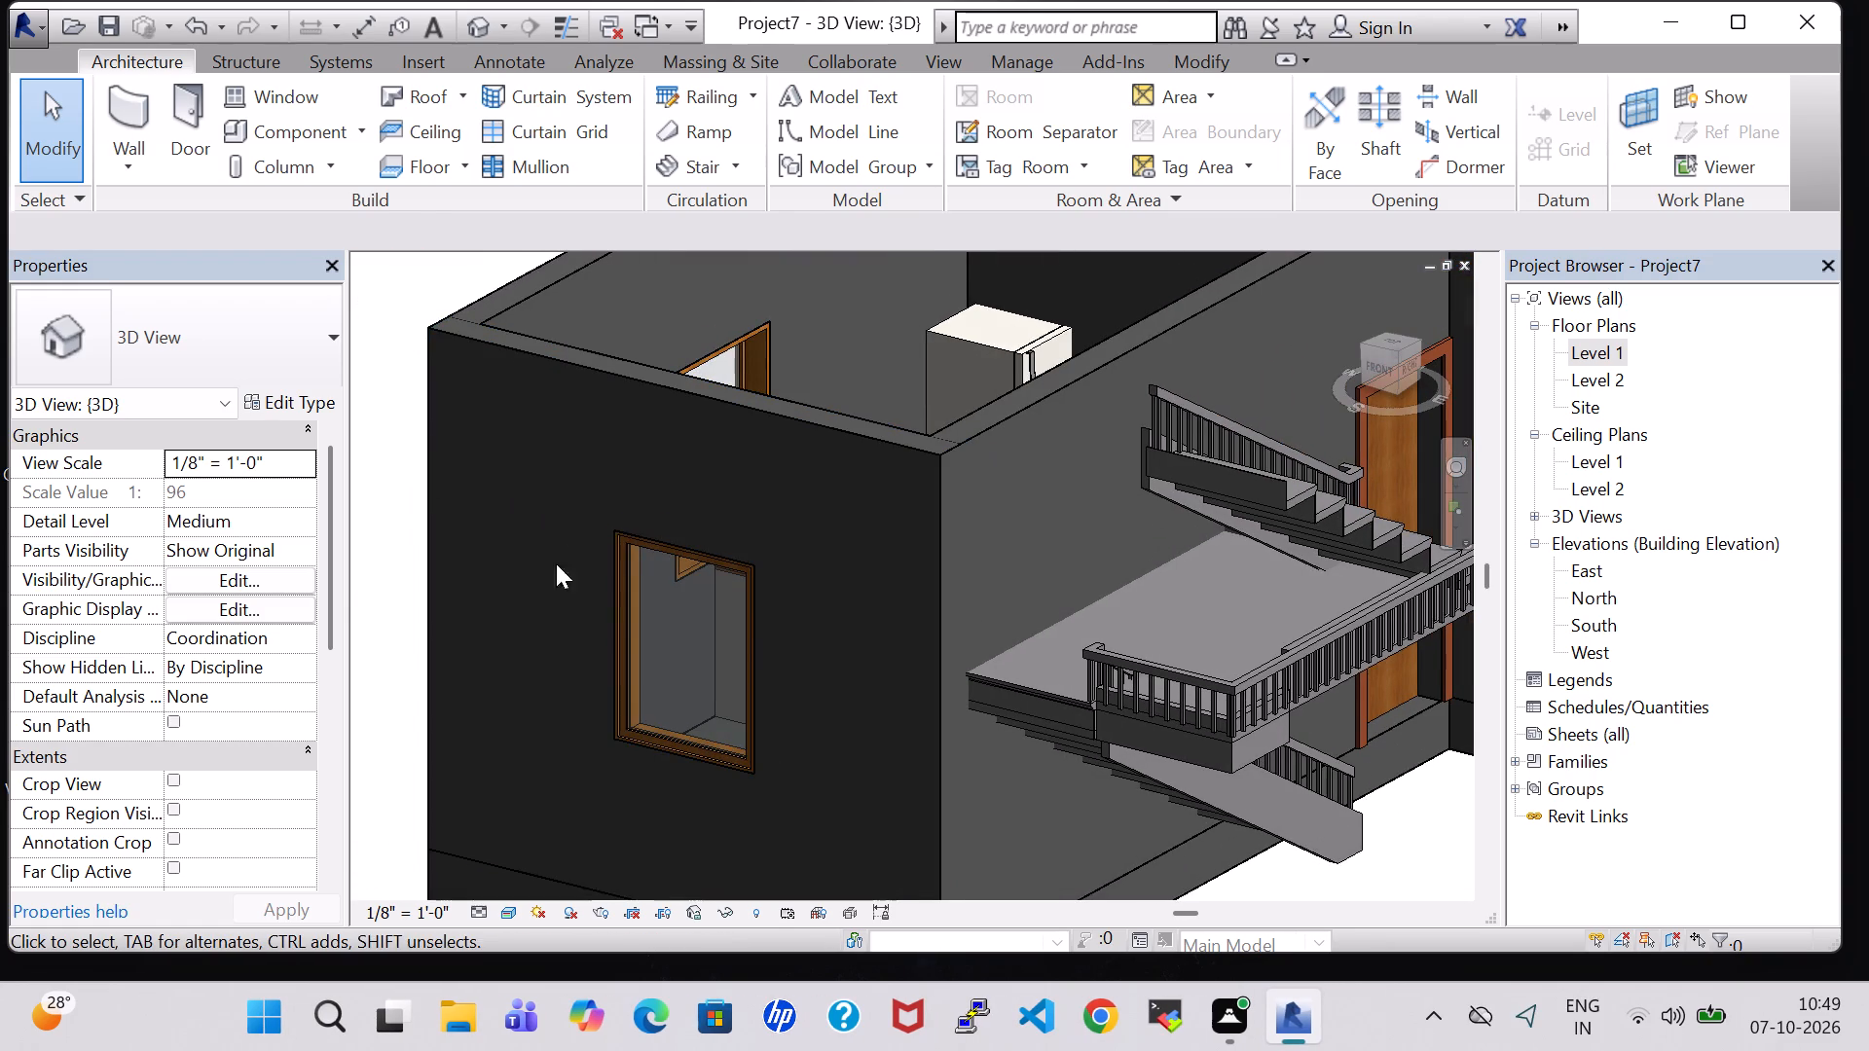
shift+middle_drag(1447, 823, 1051, 718)
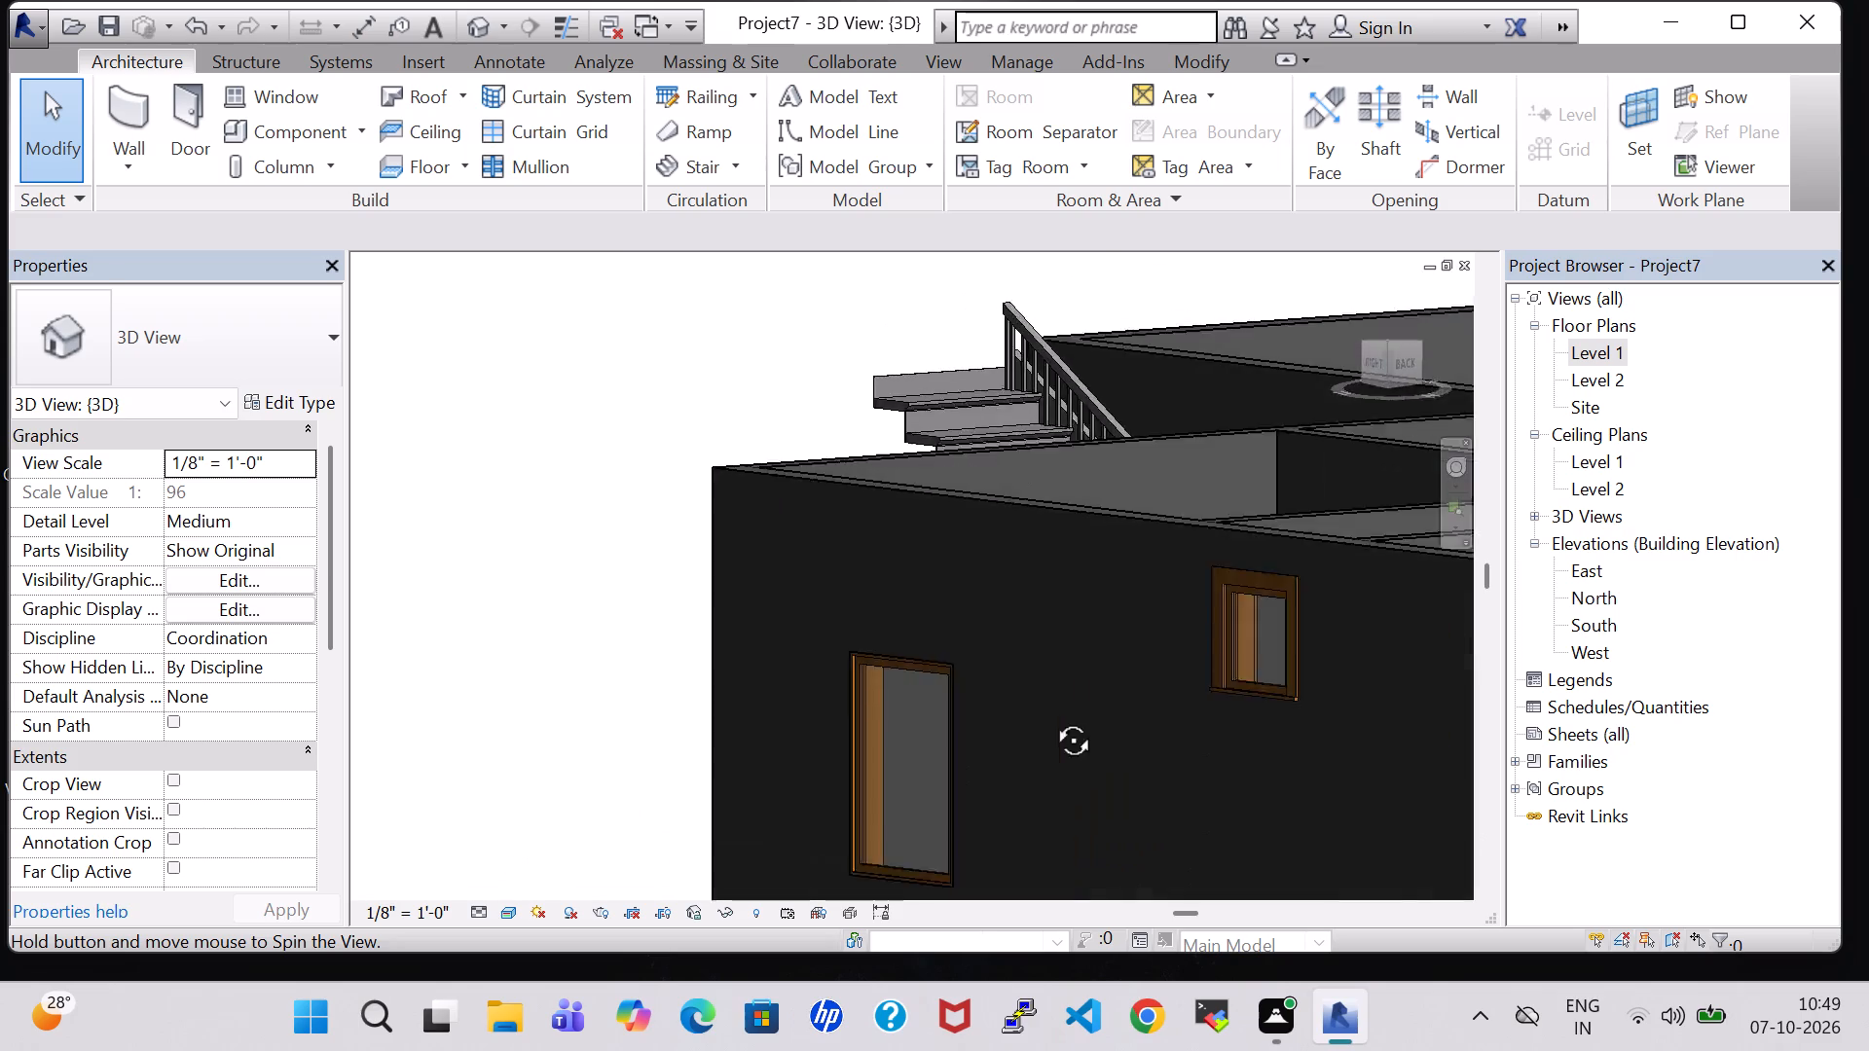
shift+middle_drag(1051, 718, 872, 940)
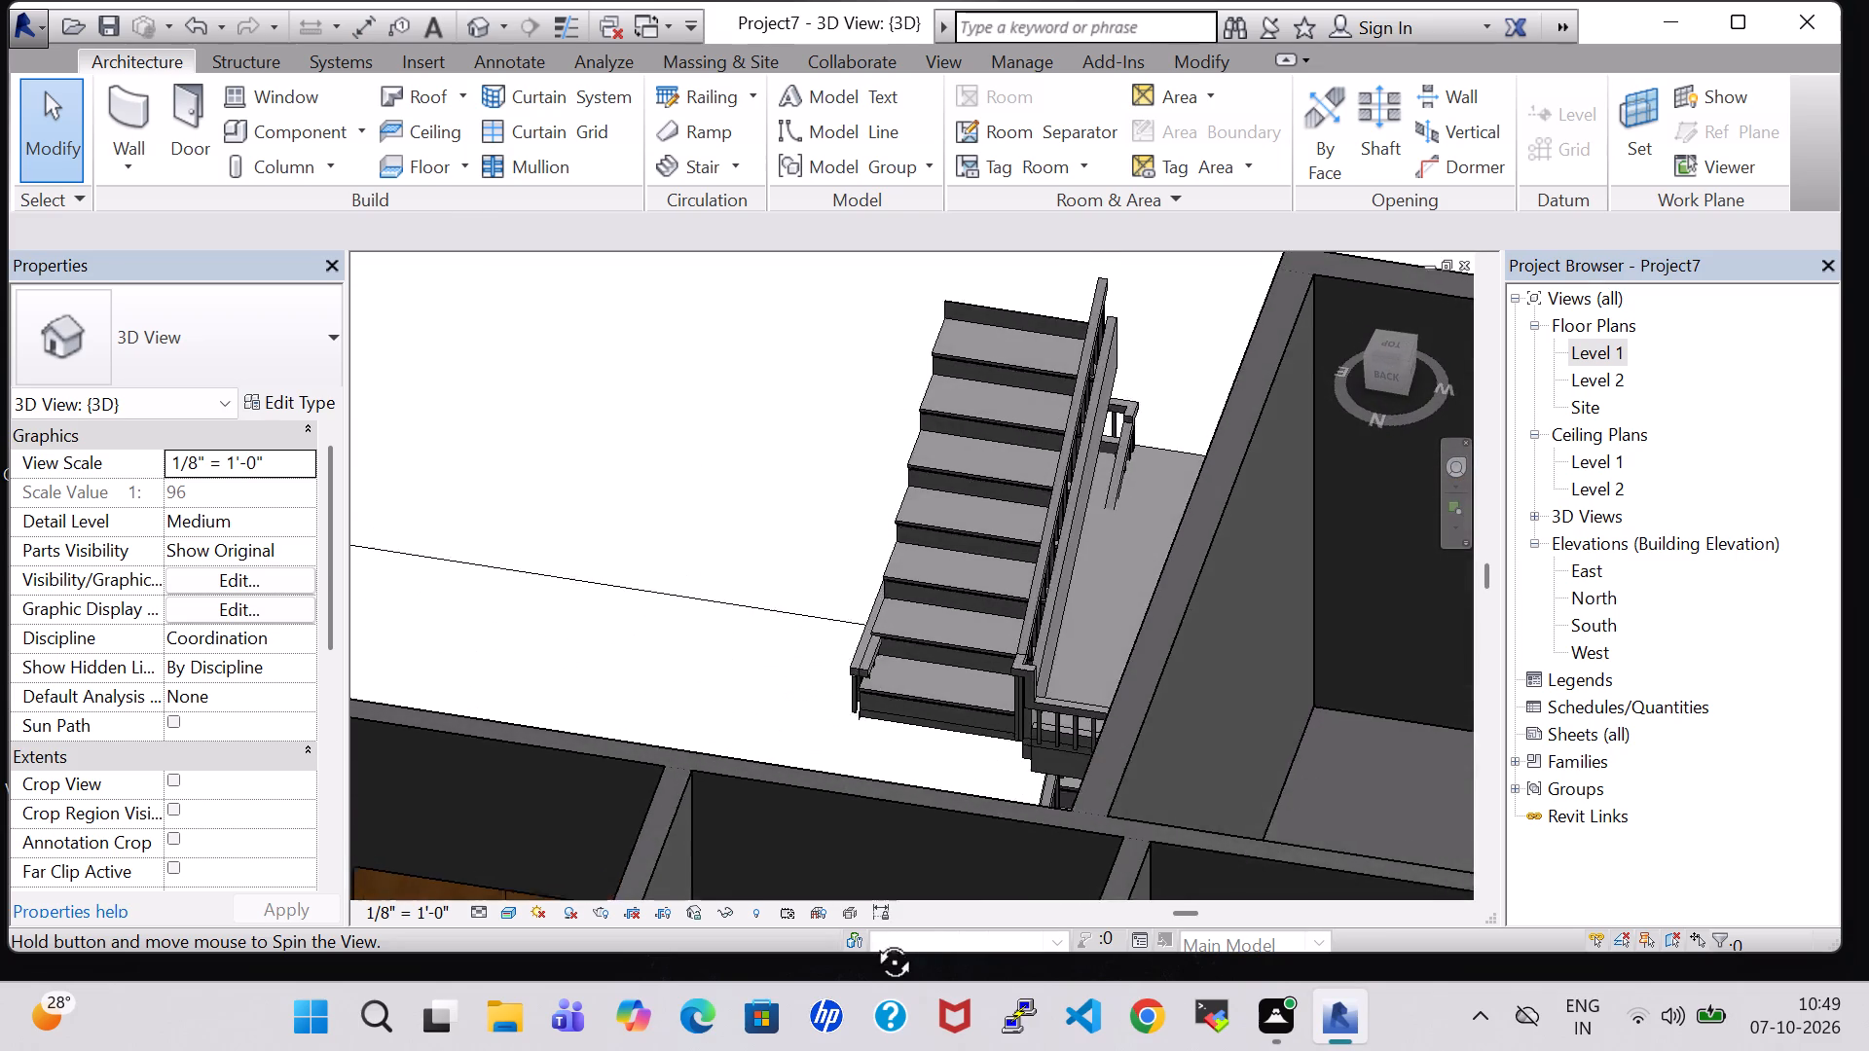
shift+middle_drag(872, 940, 902, 977)
shift+scroll(902, 977, up, 1)
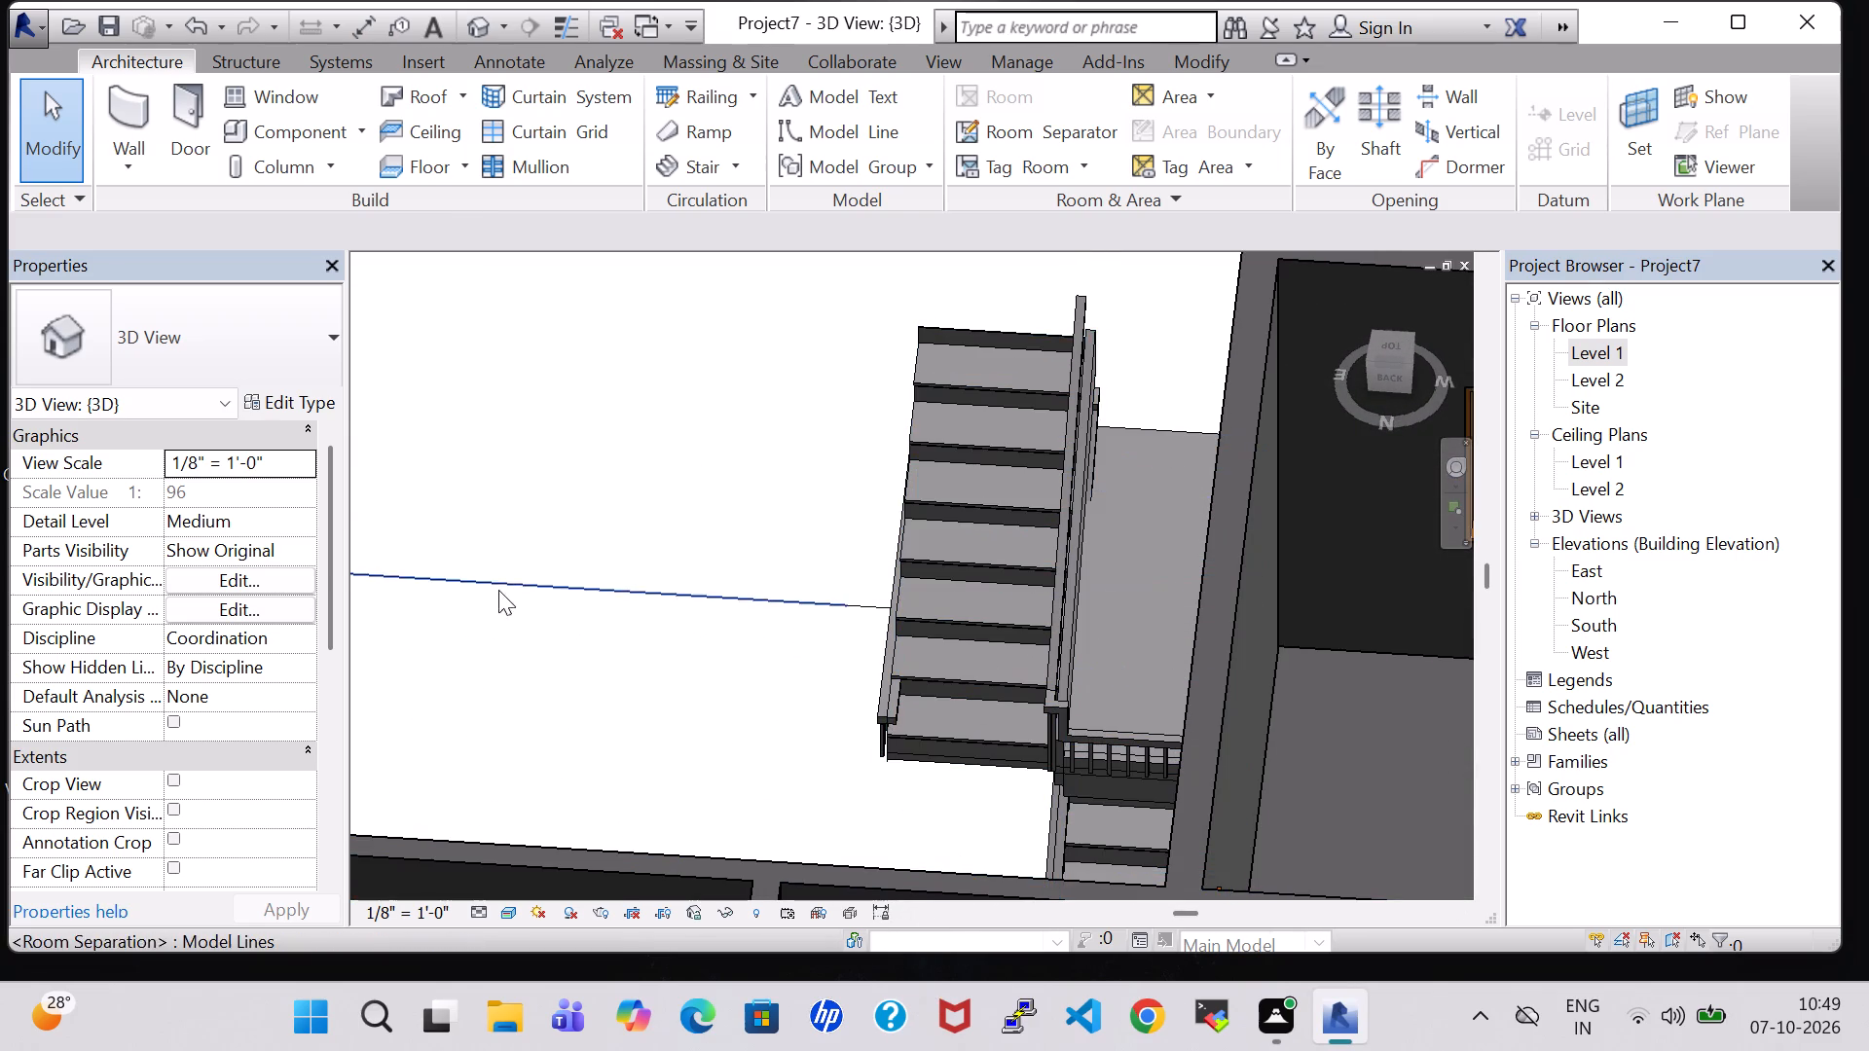
shift+middle_drag(576, 644, 934, 290)
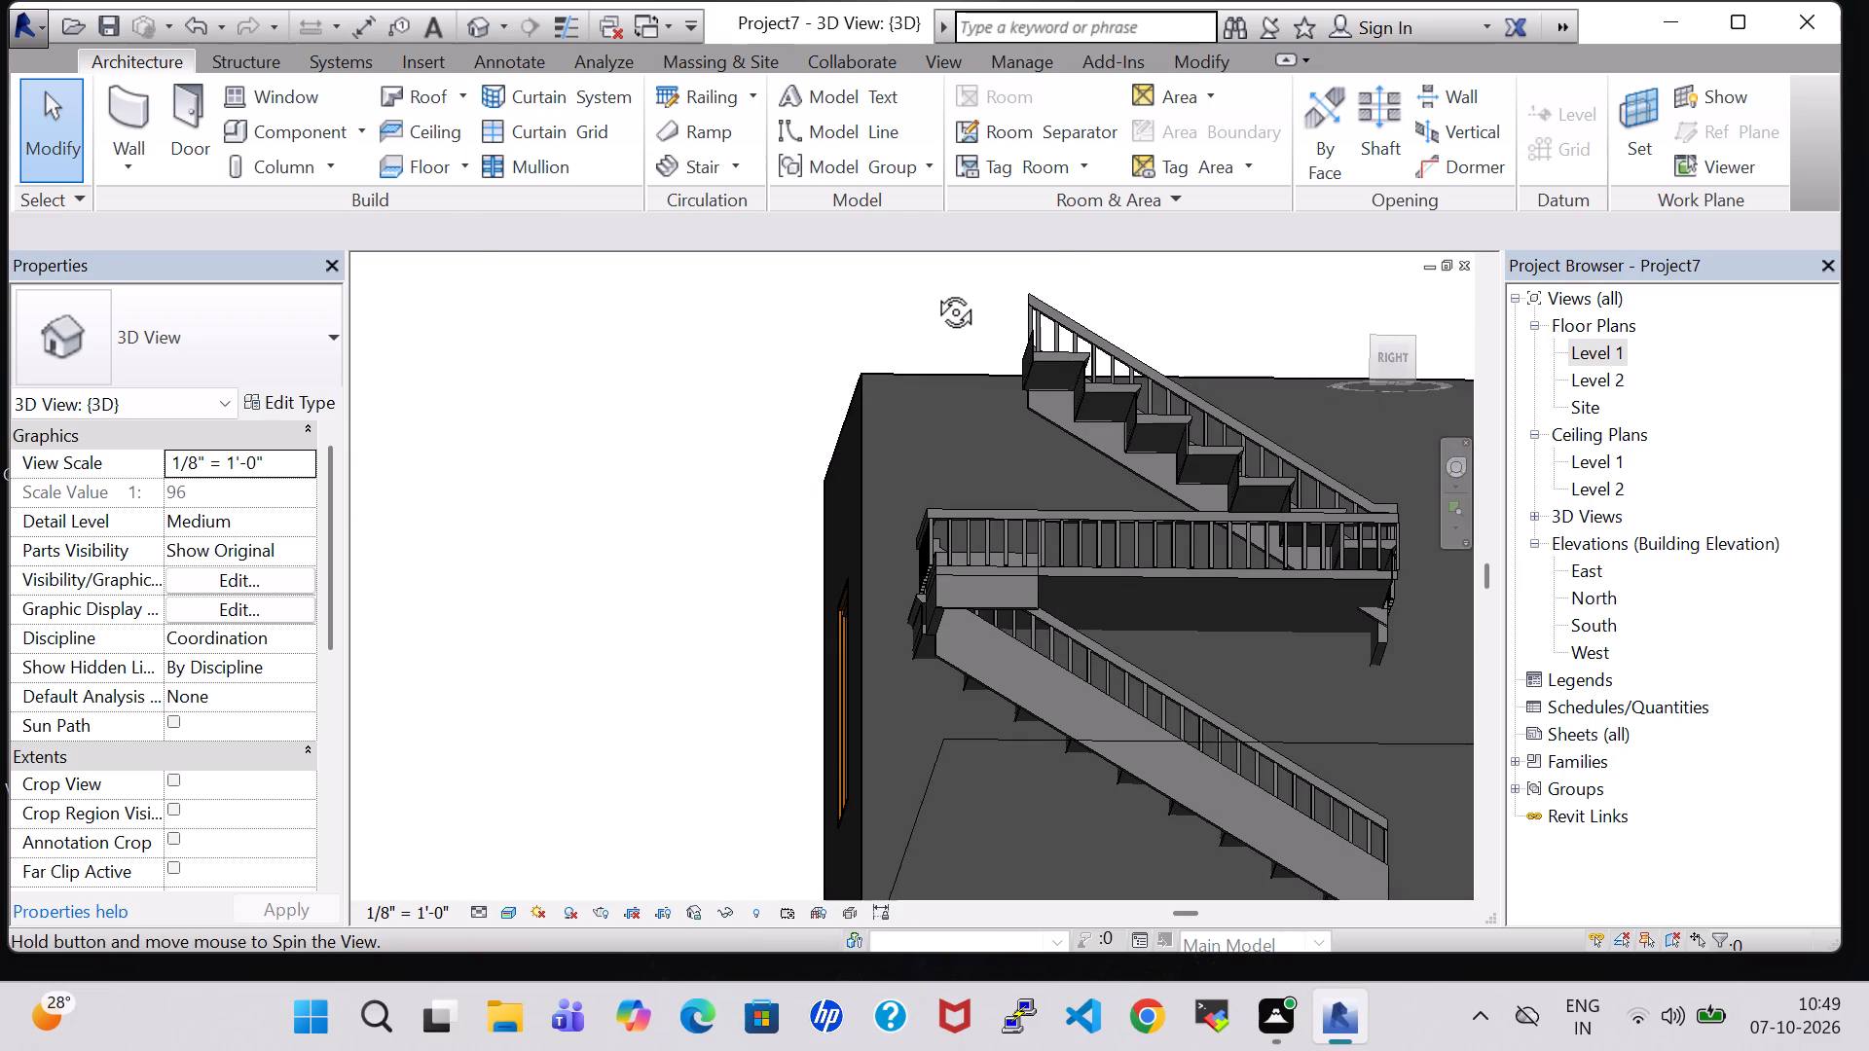
shift+middle_drag(934, 290, 790, 315)
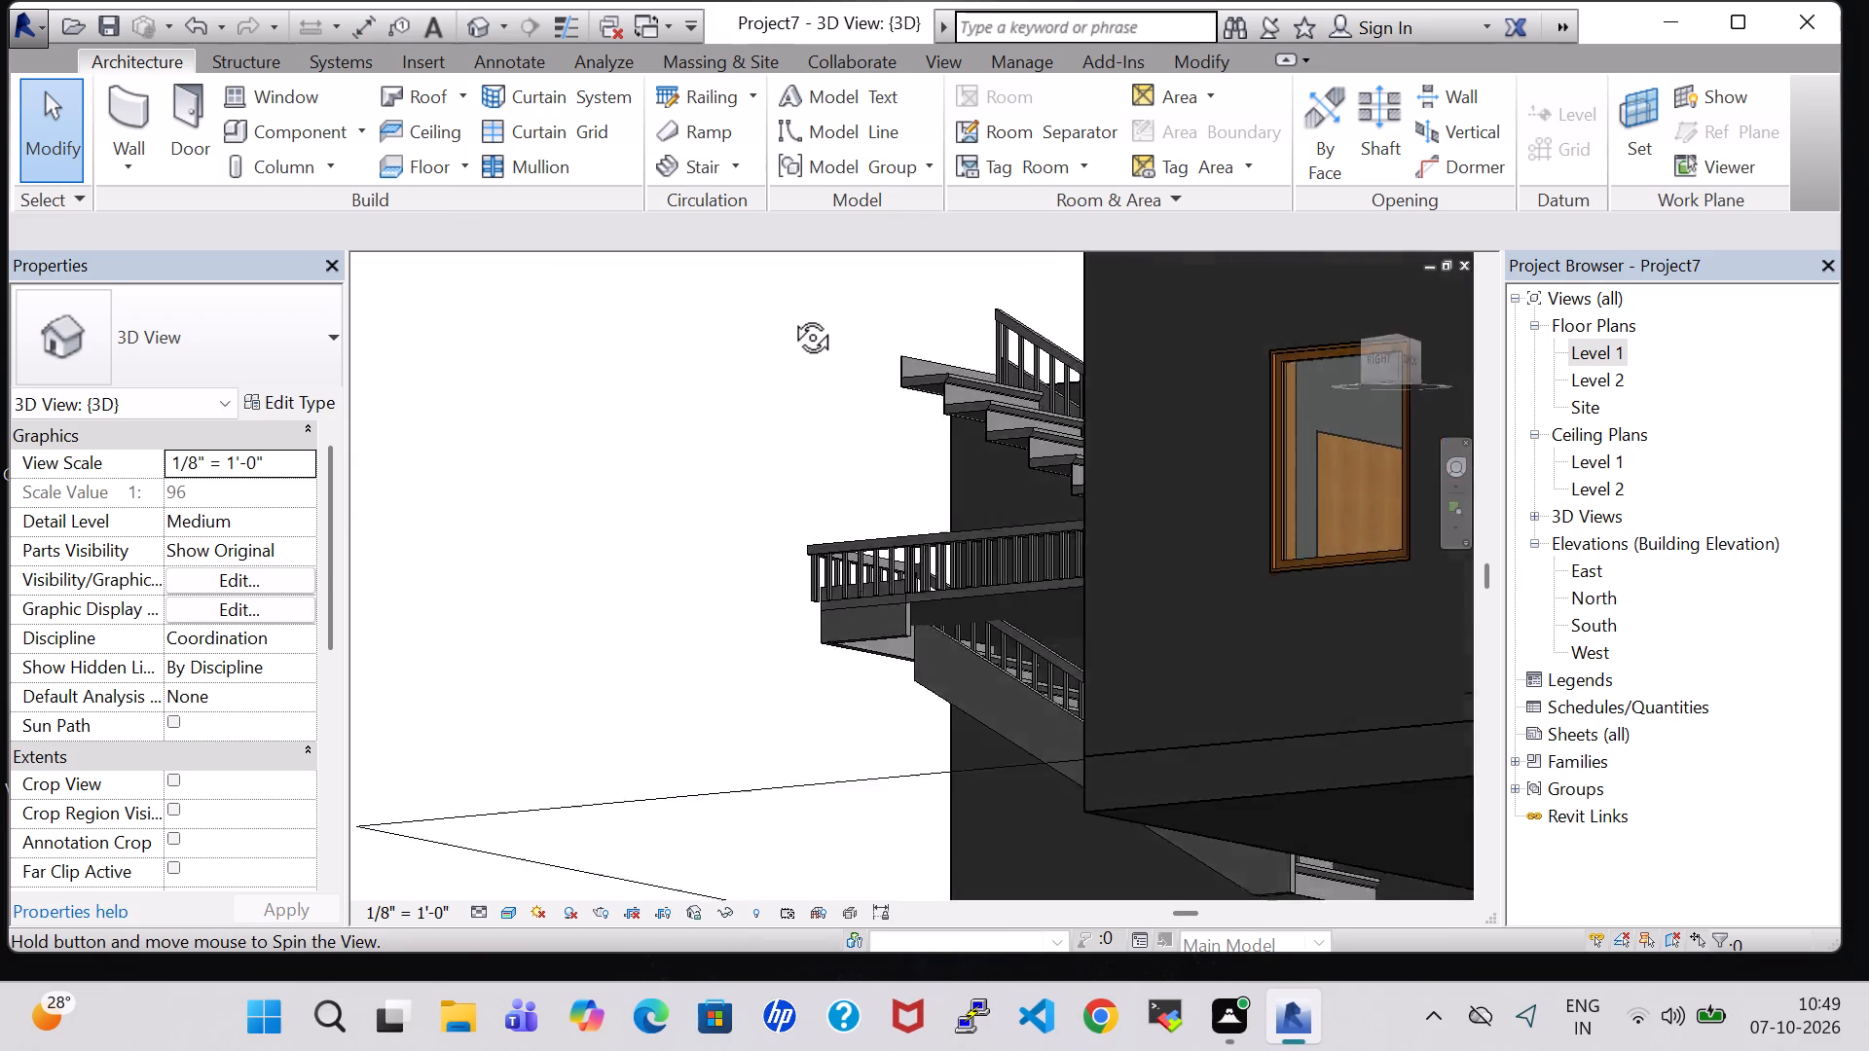
shift+middle_drag(790, 315, 839, 509)
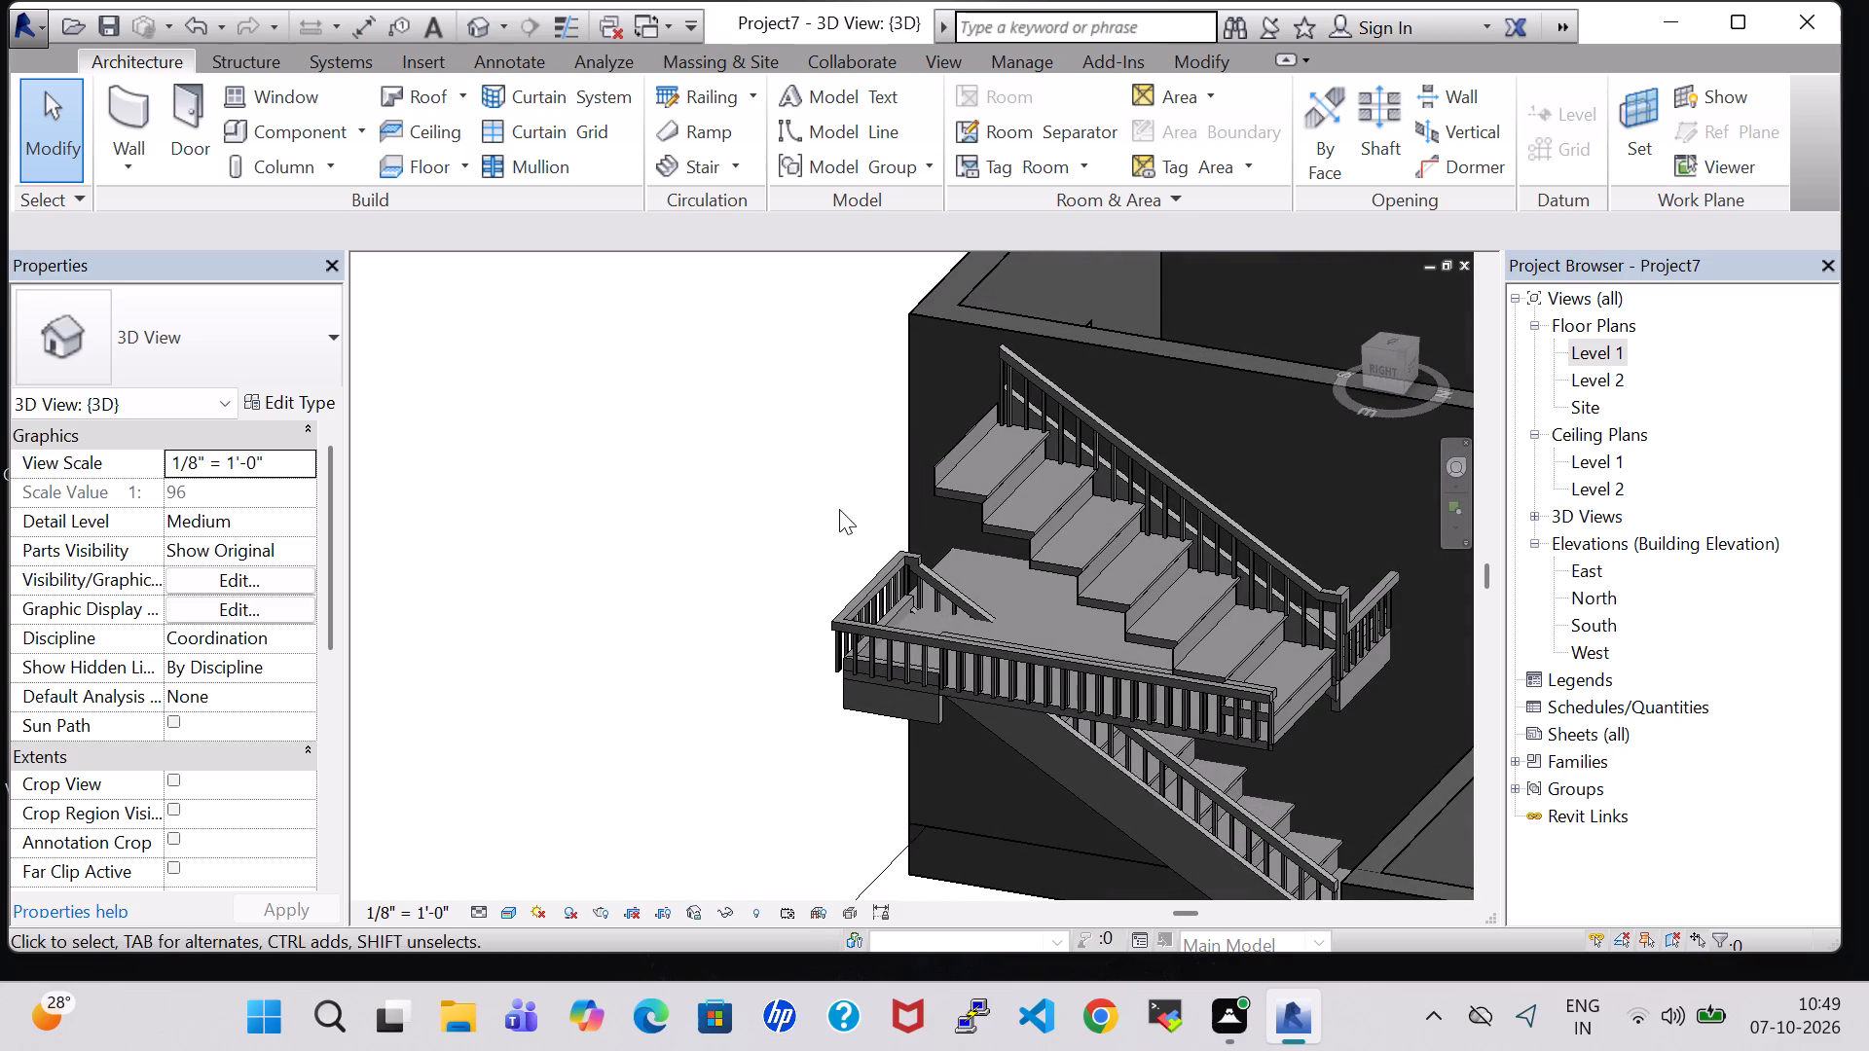
Delete the exterior stair, including its landing and railings.
click(1078, 599)
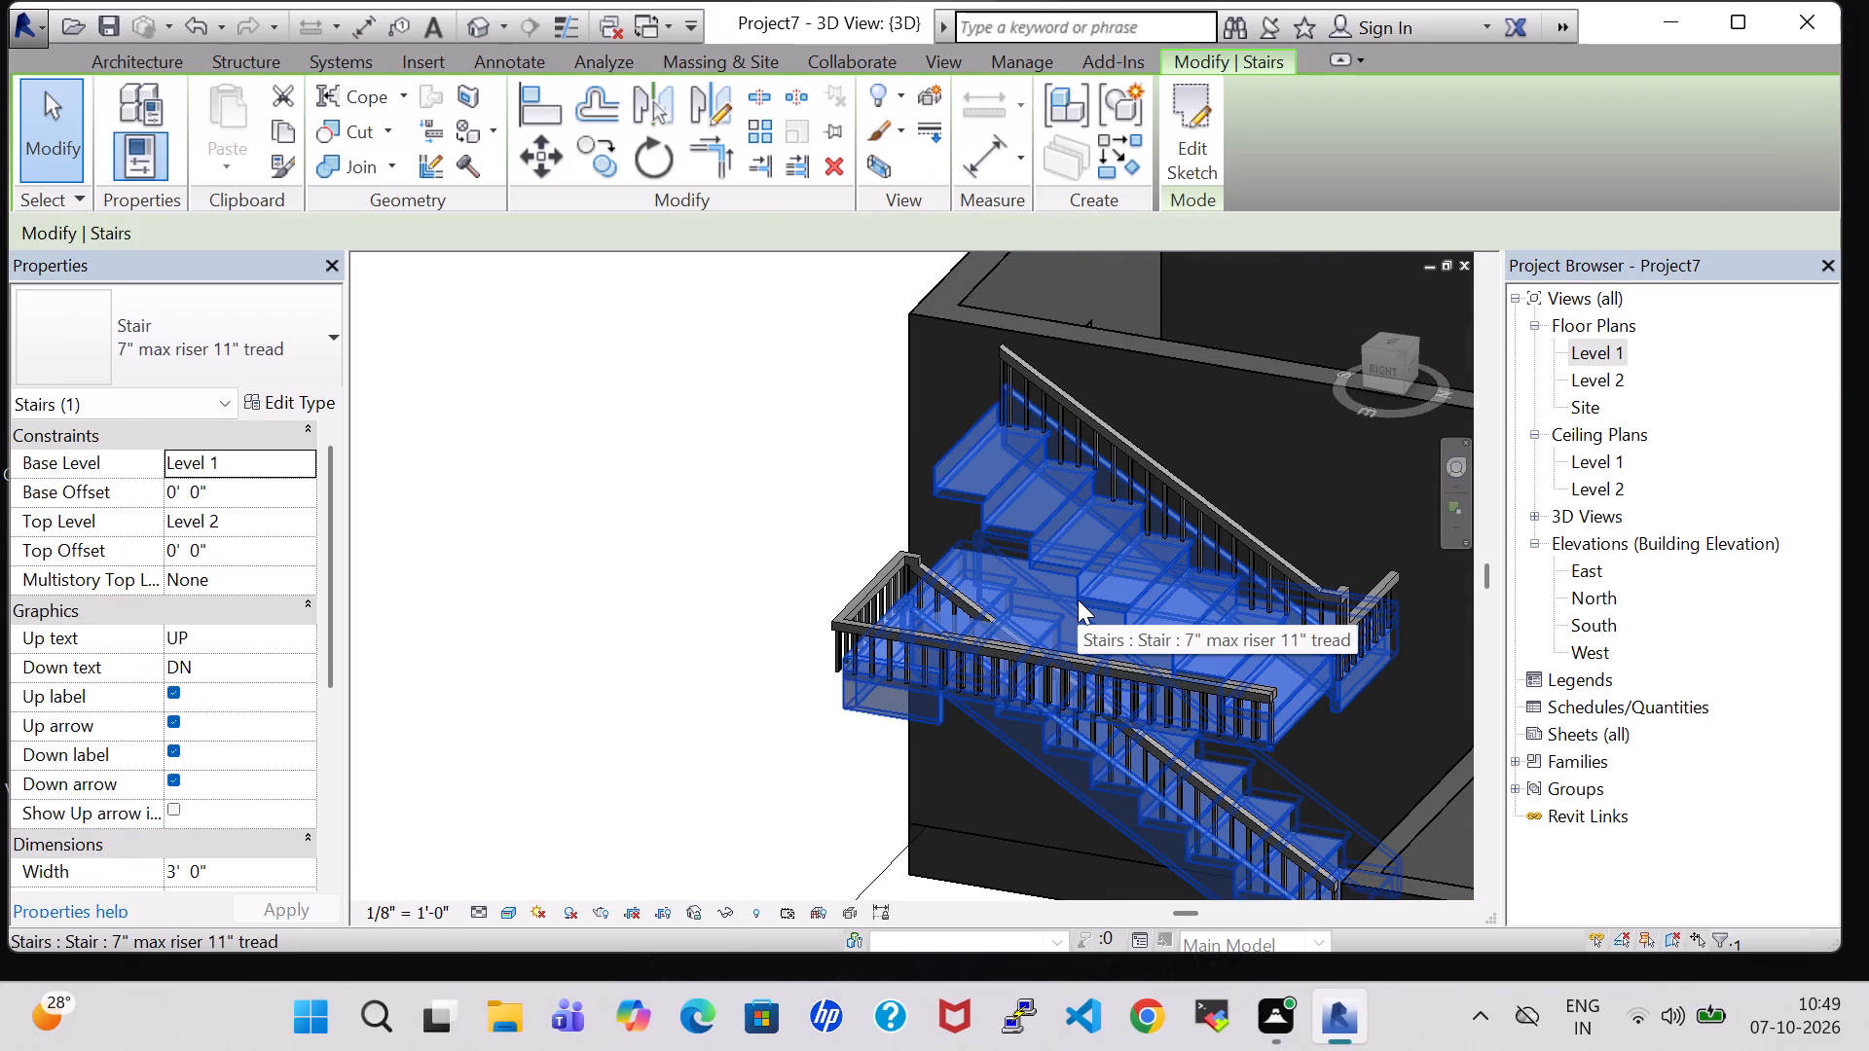
key(Delete)
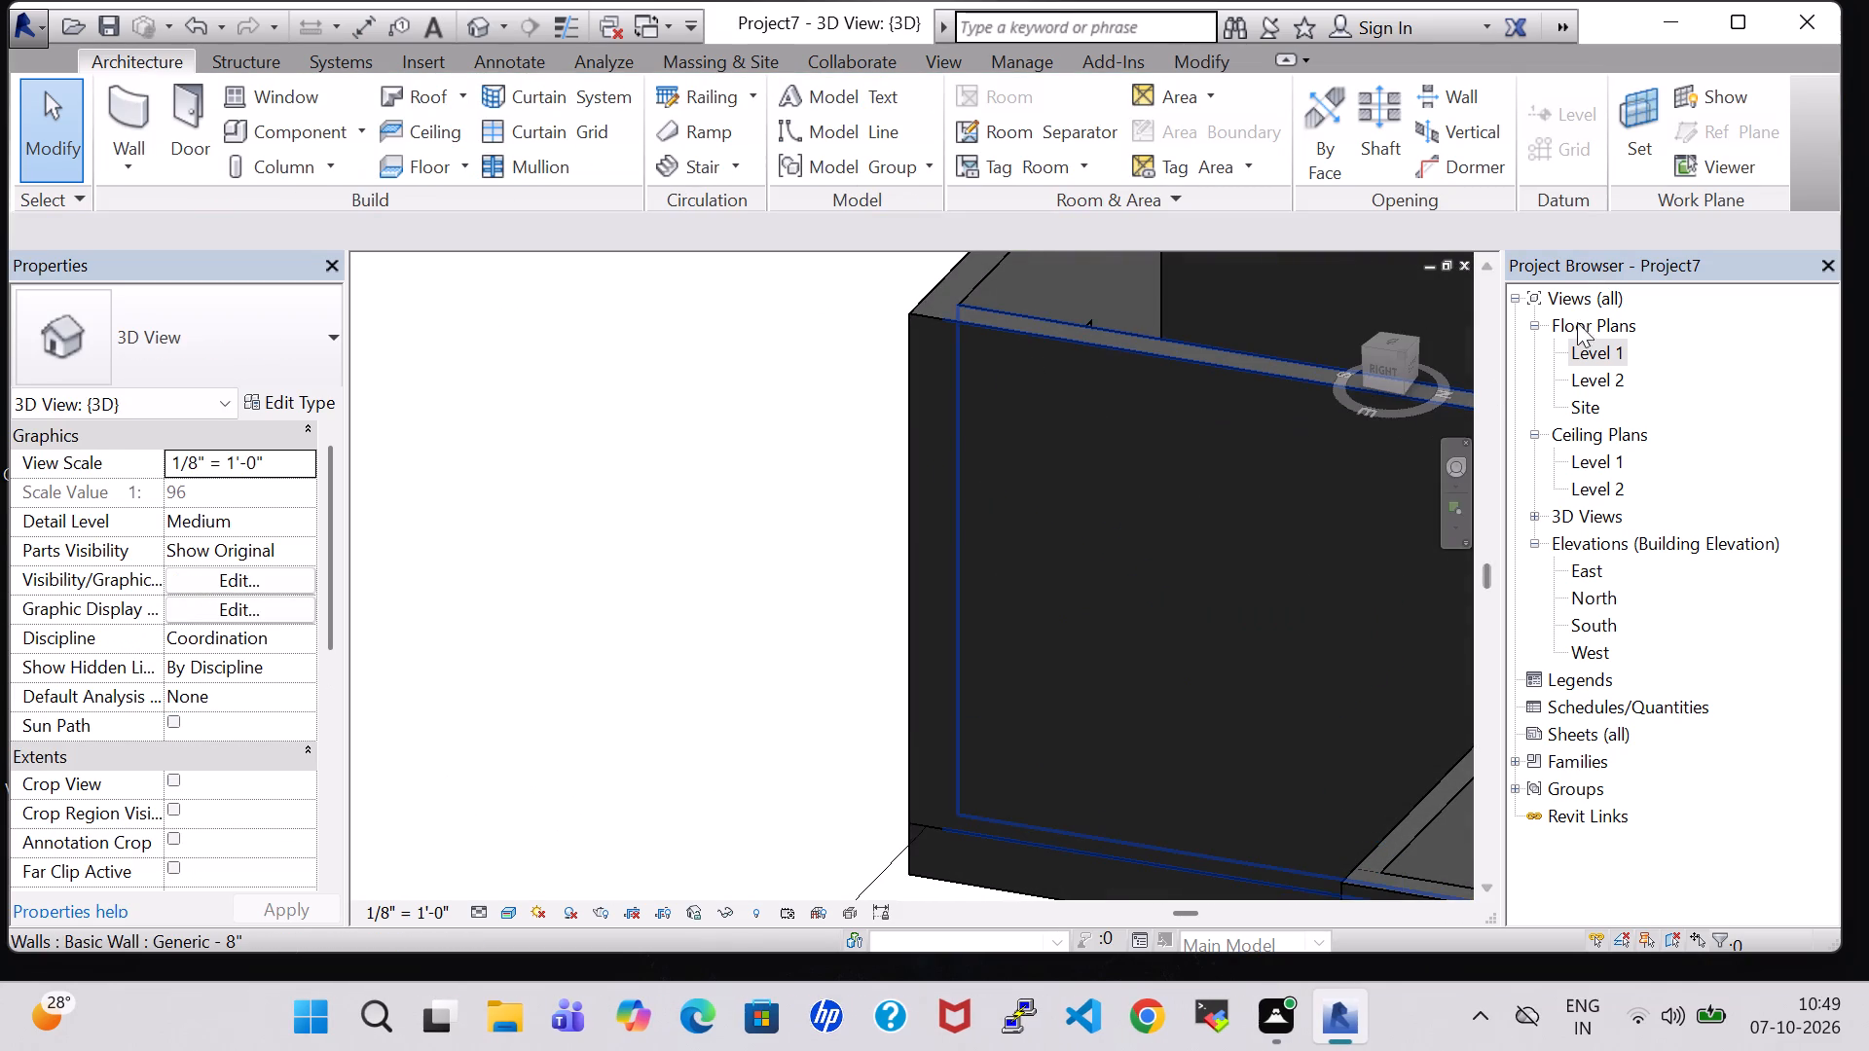
In the Level 1 plan, draw a new straight stair run about 10'-1" long outside the kitchen wall, heading away from the exterior door.
double_click(1595, 355)
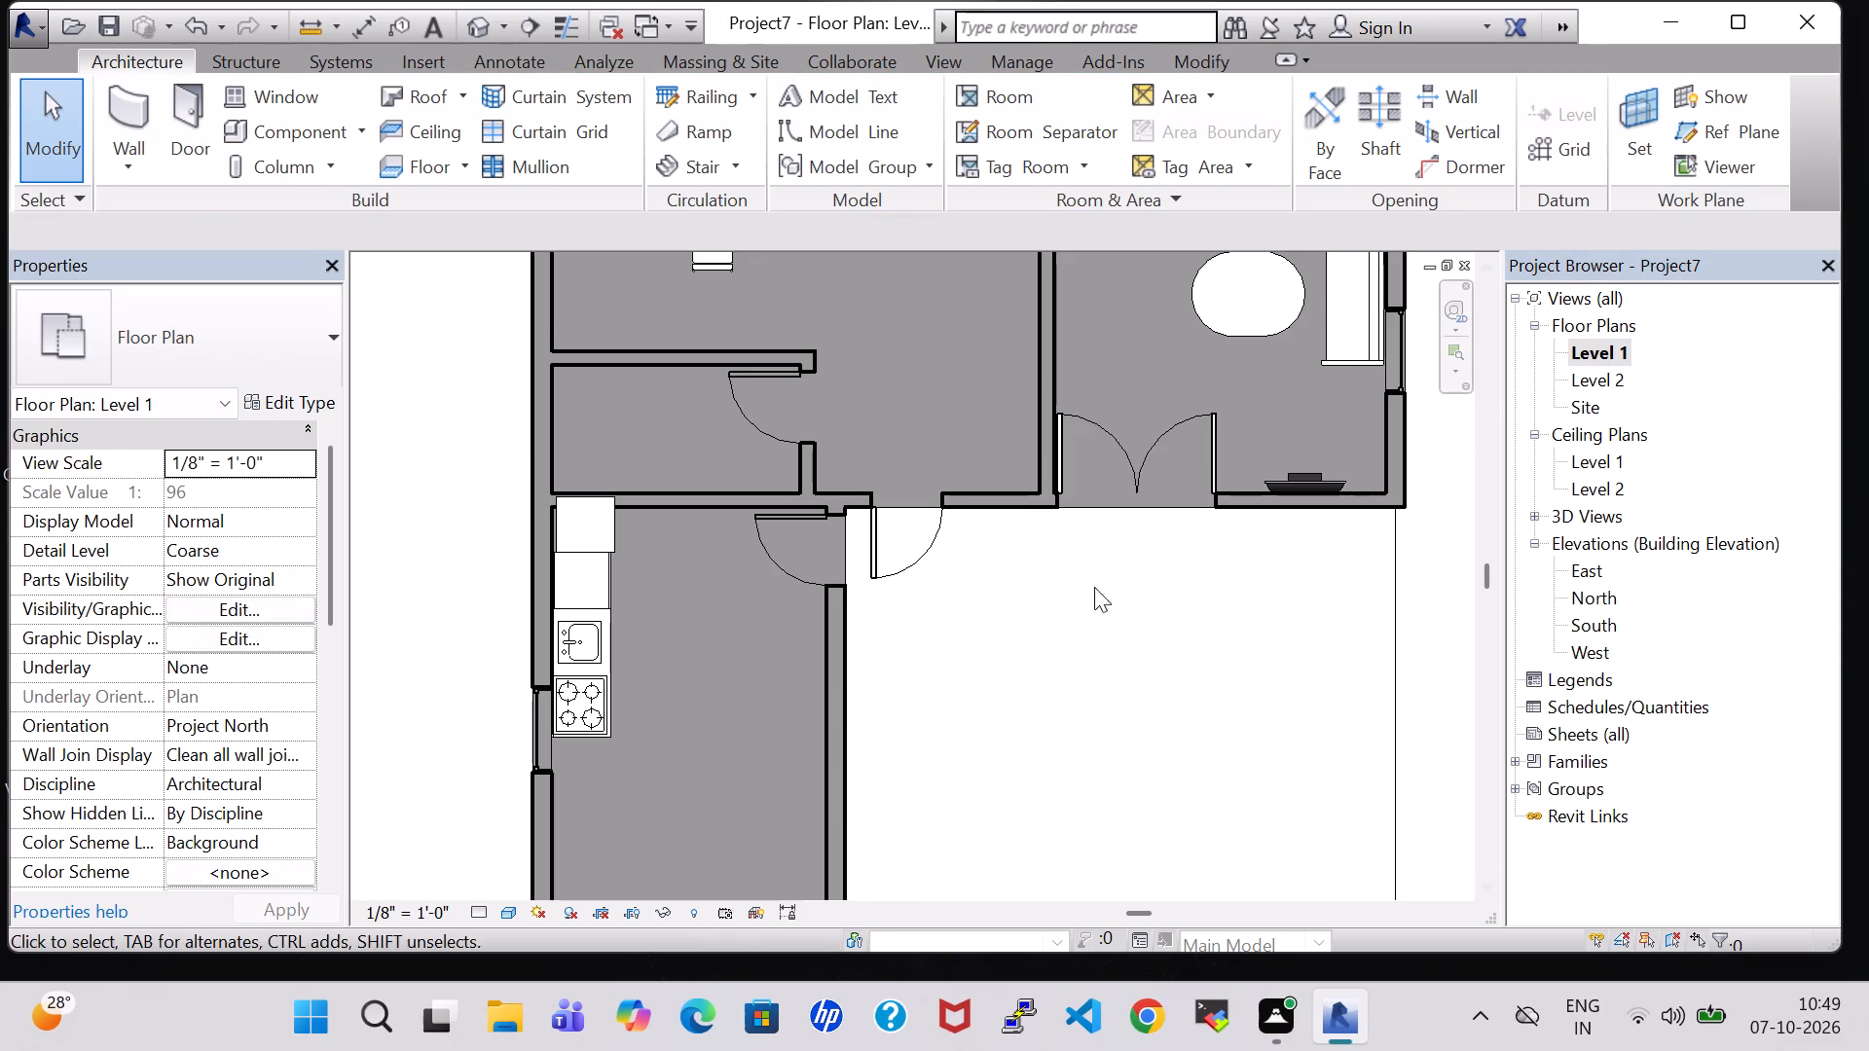
scroll(553, 311, down, 3)
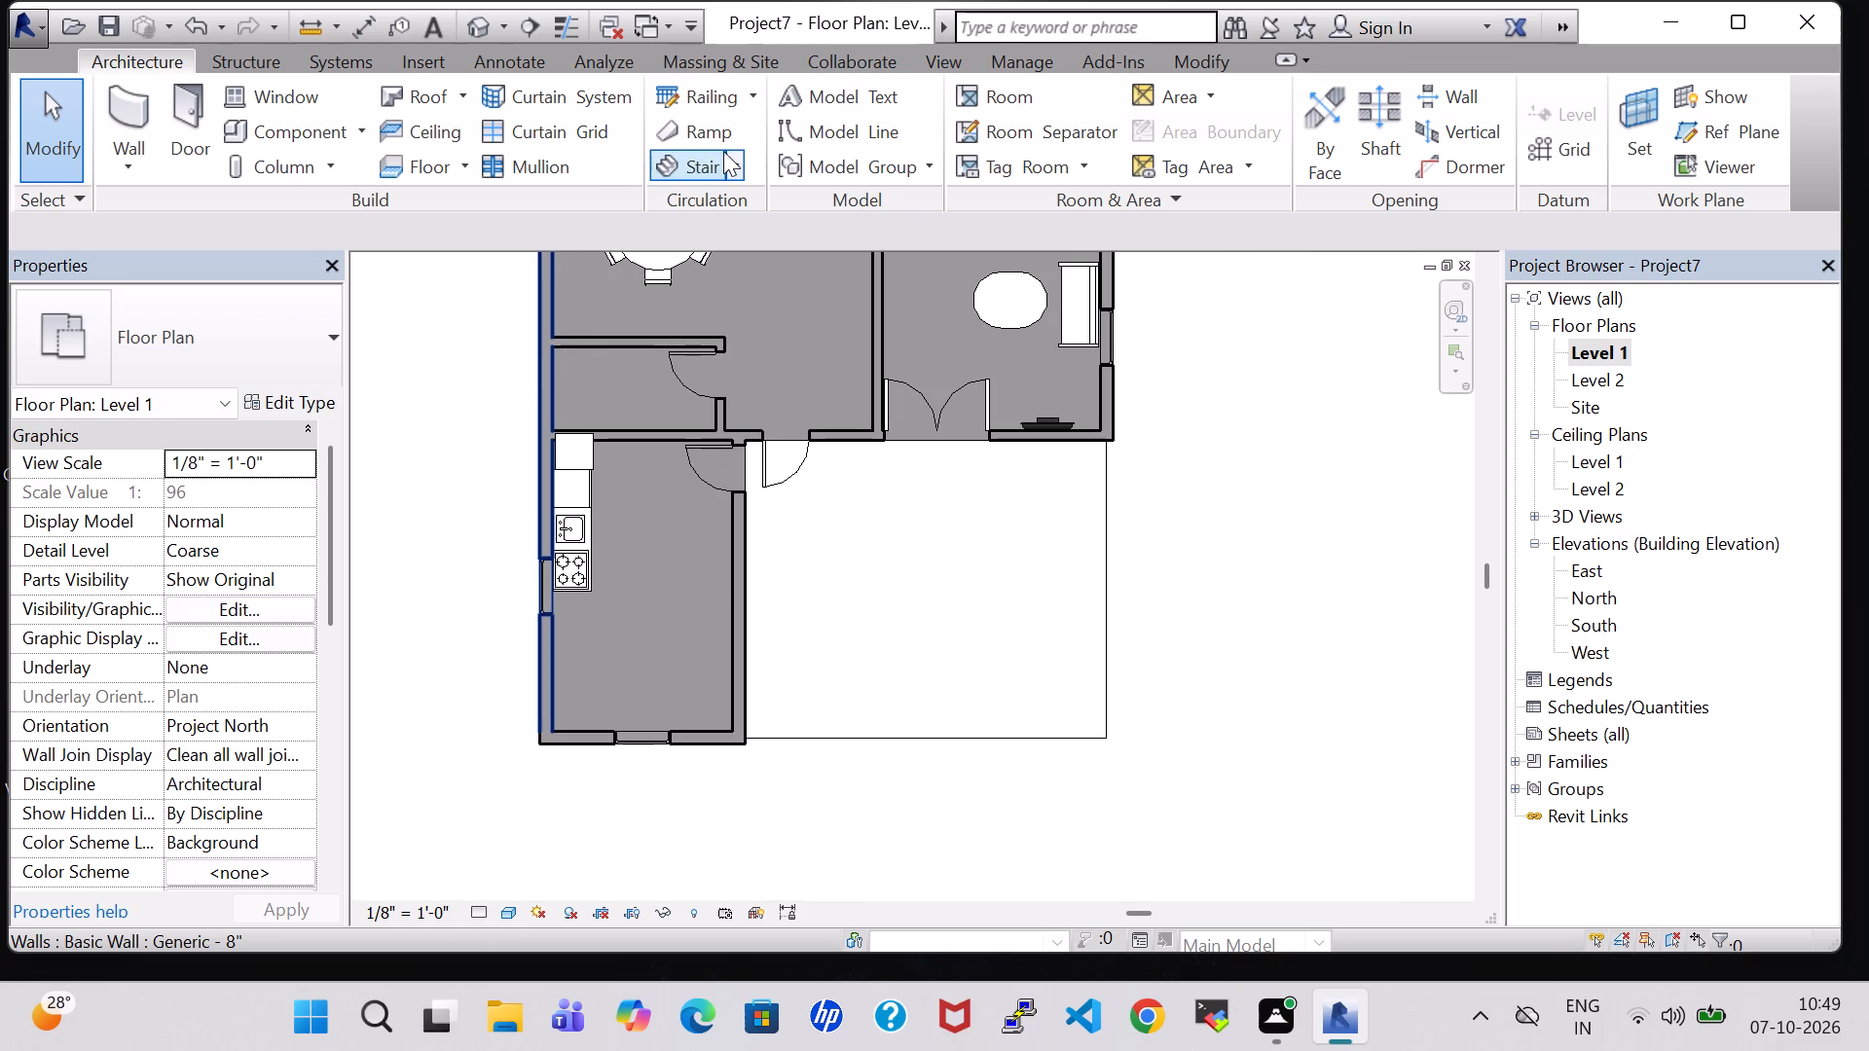
click(706, 157)
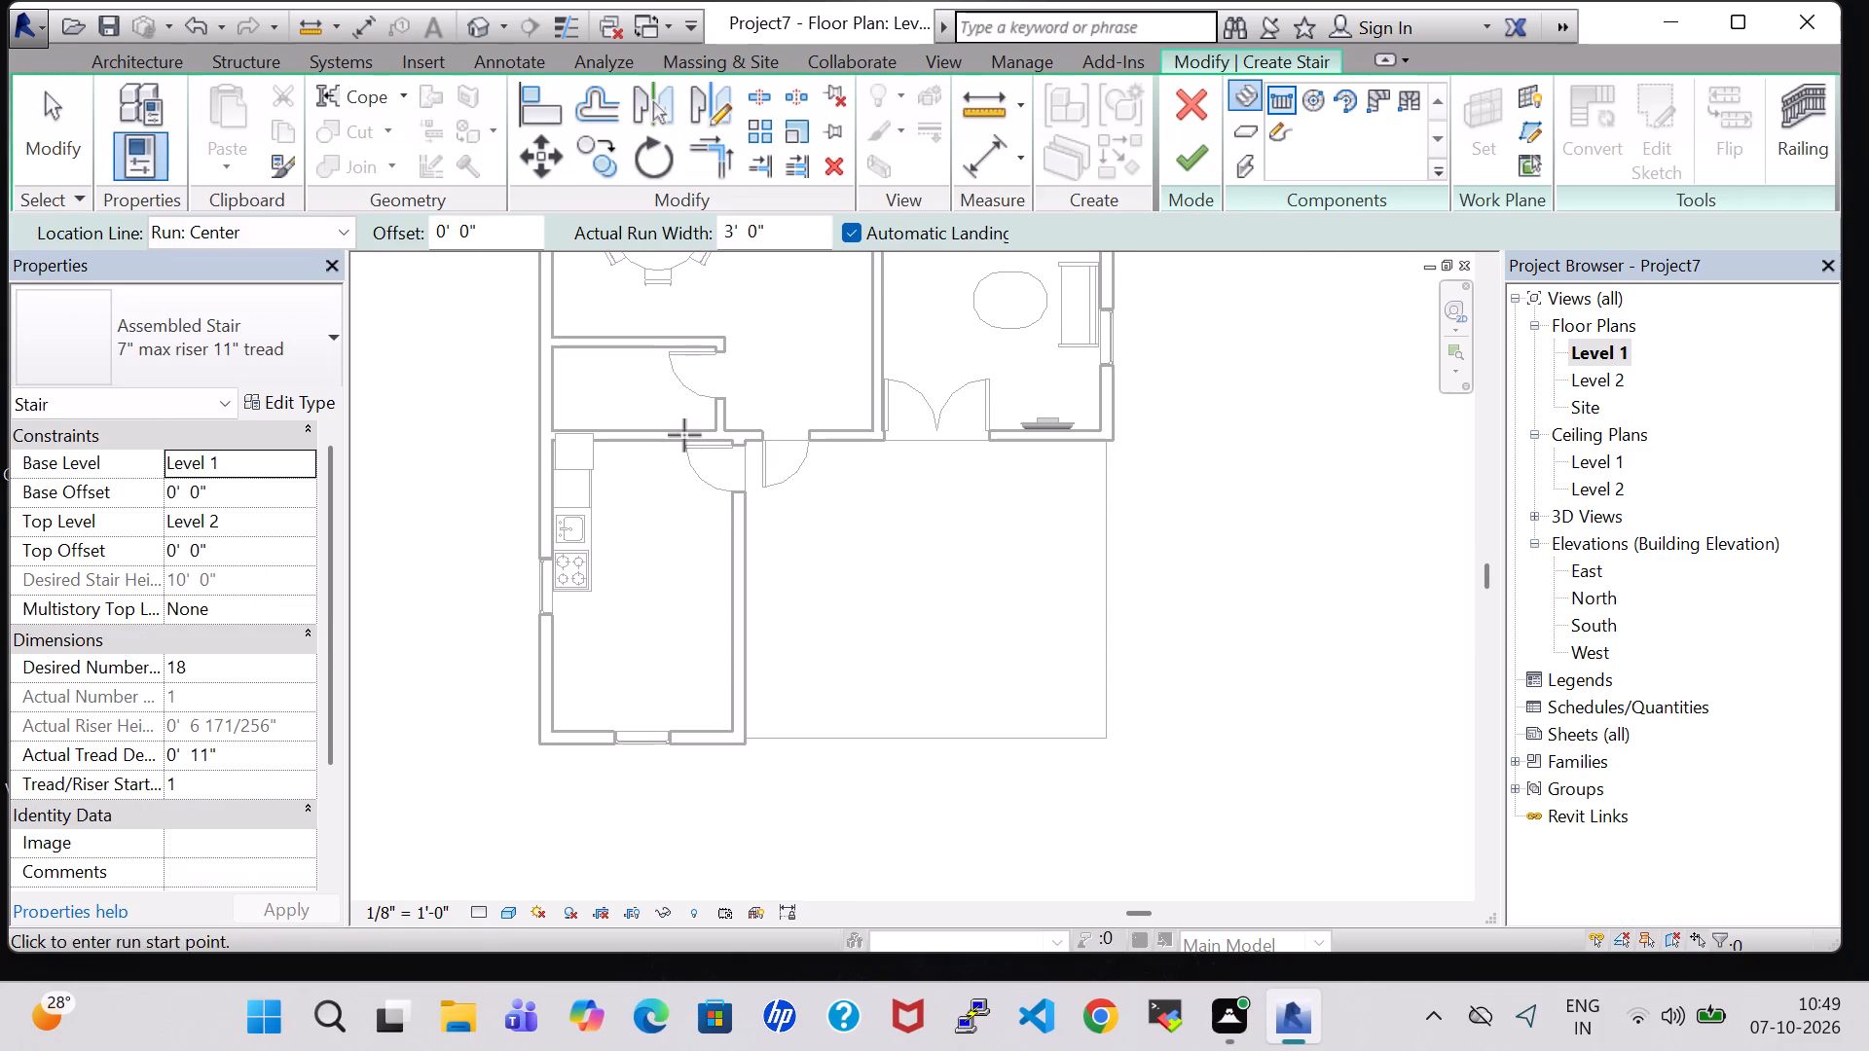
click(798, 527)
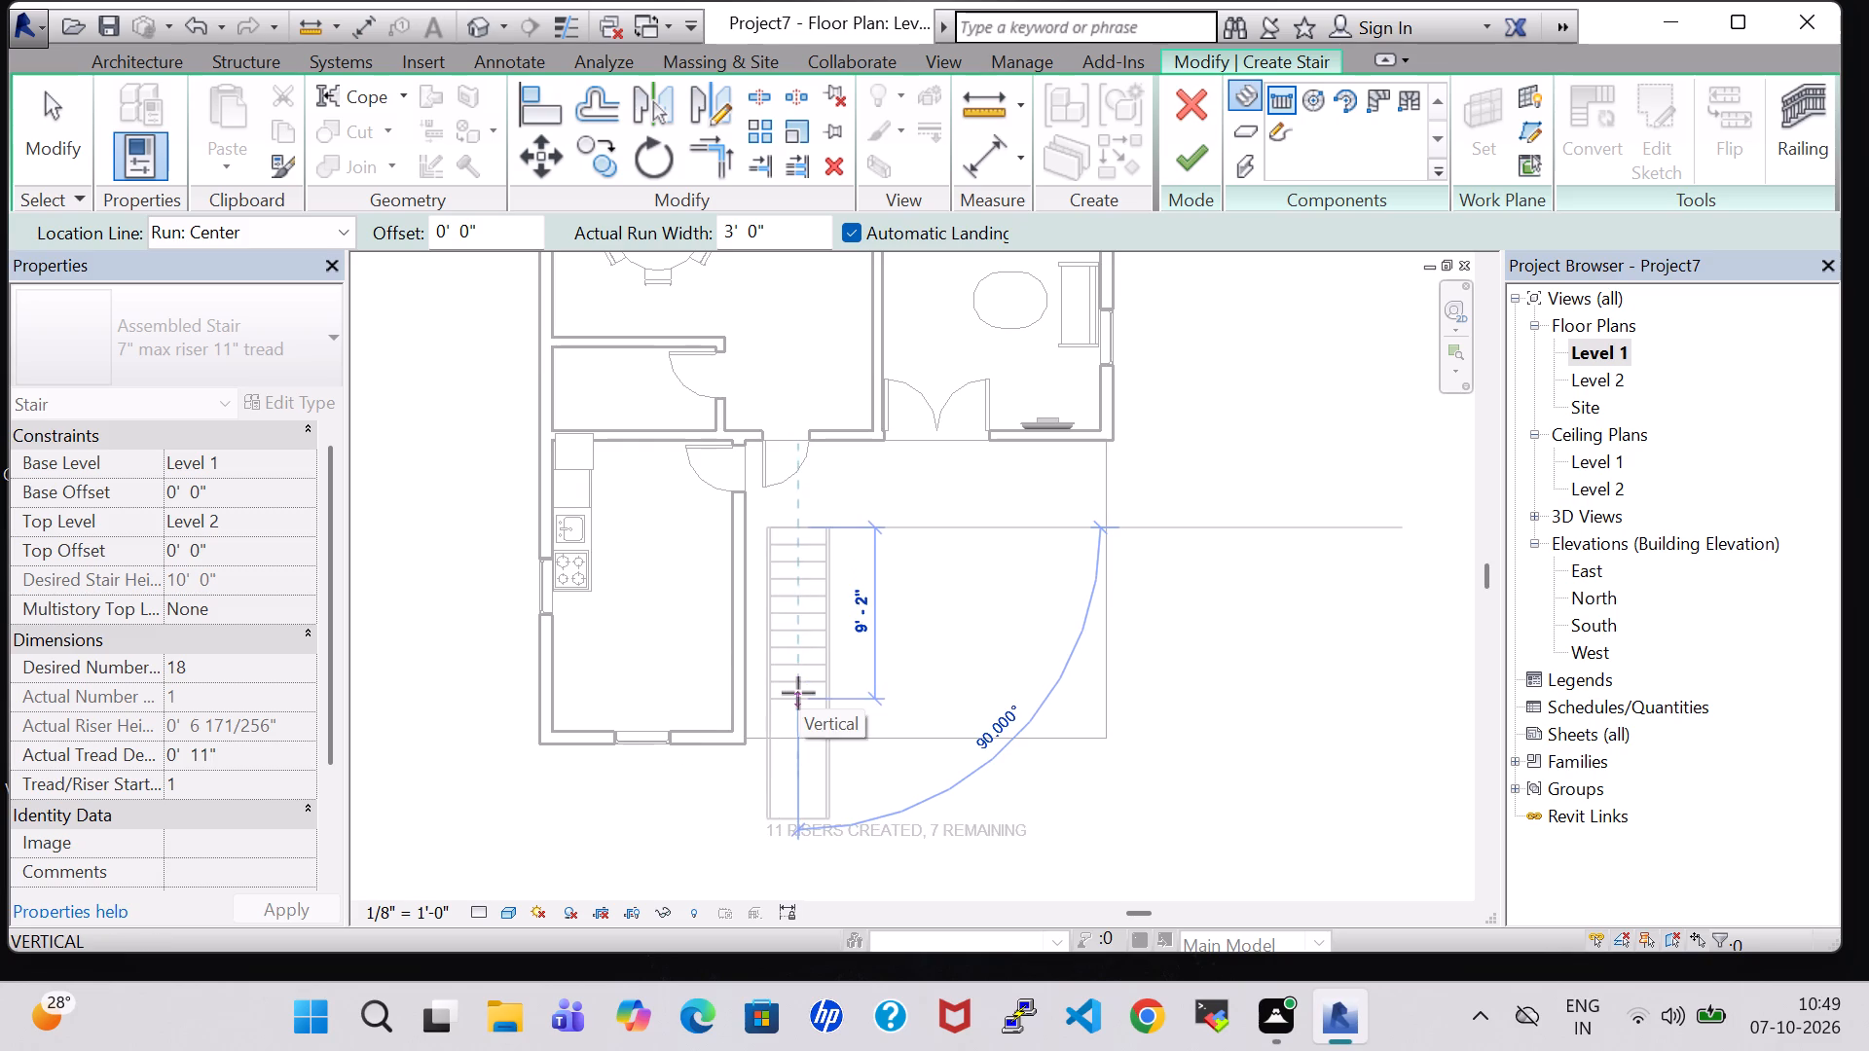
click(795, 707)
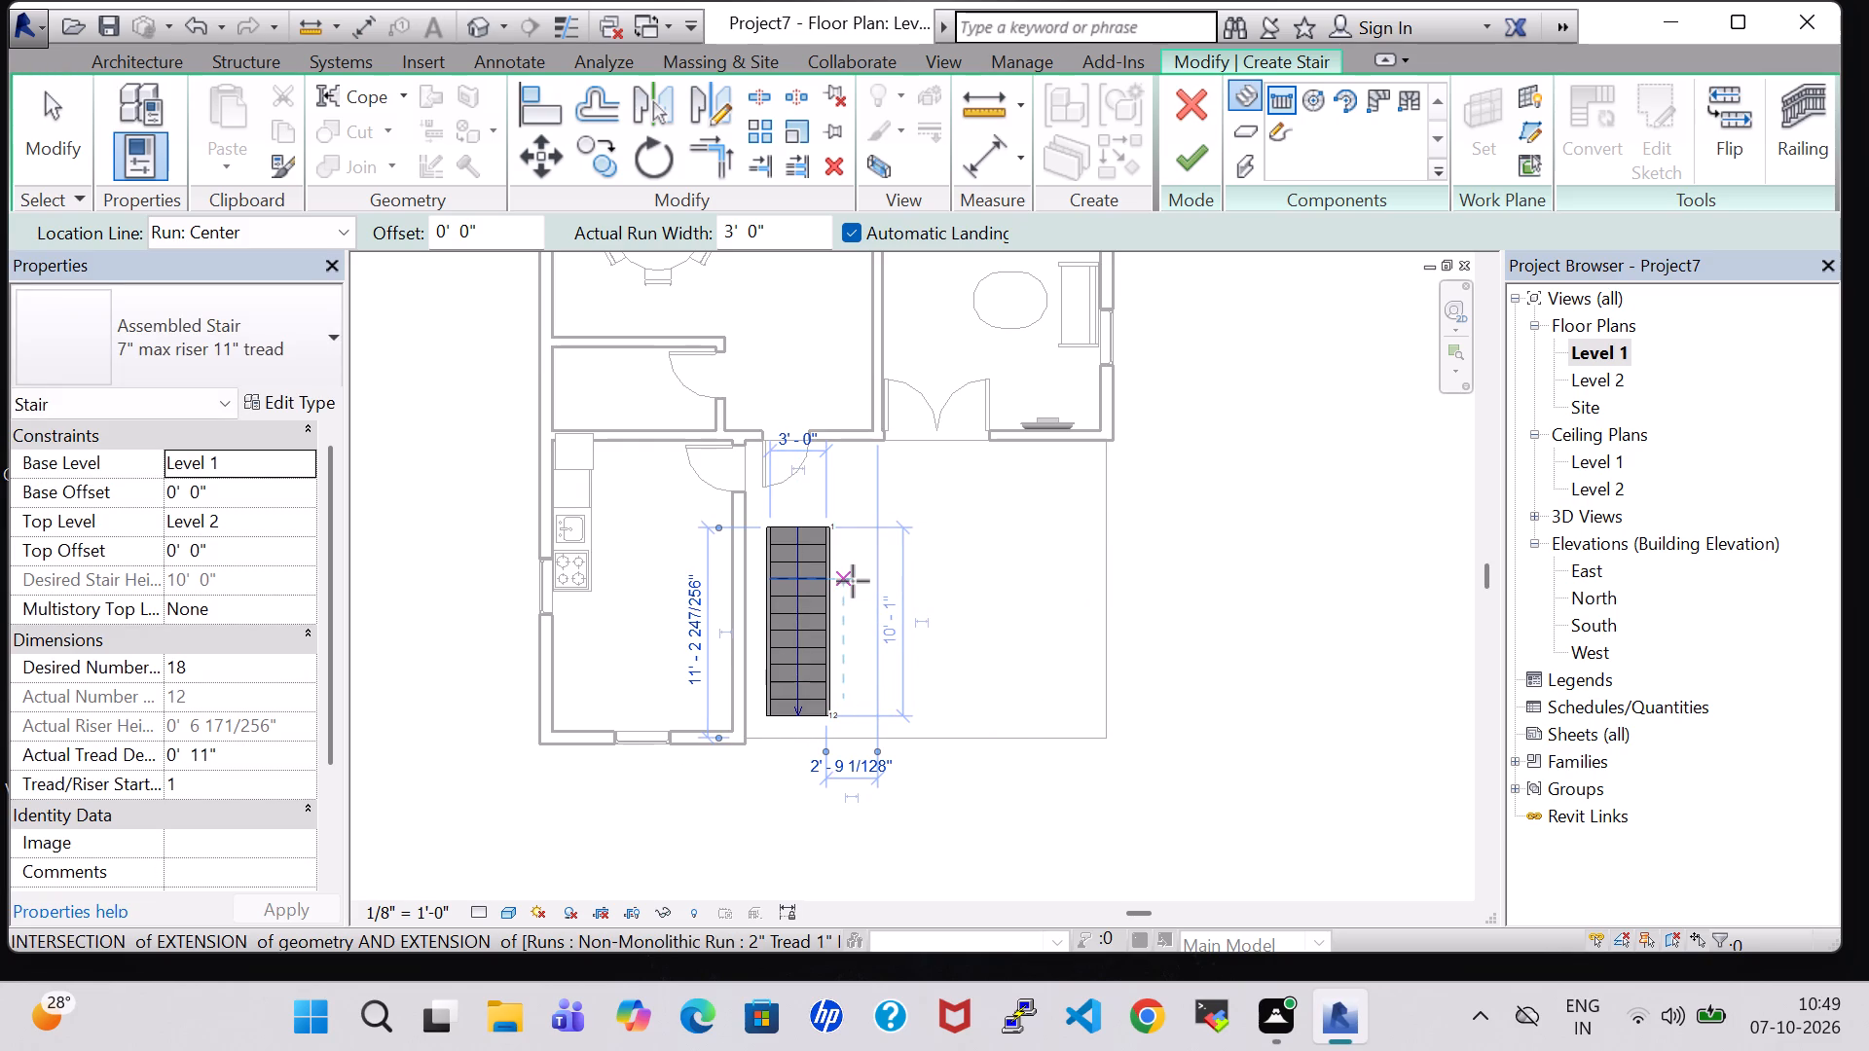
key(Escape)
key(Escape)
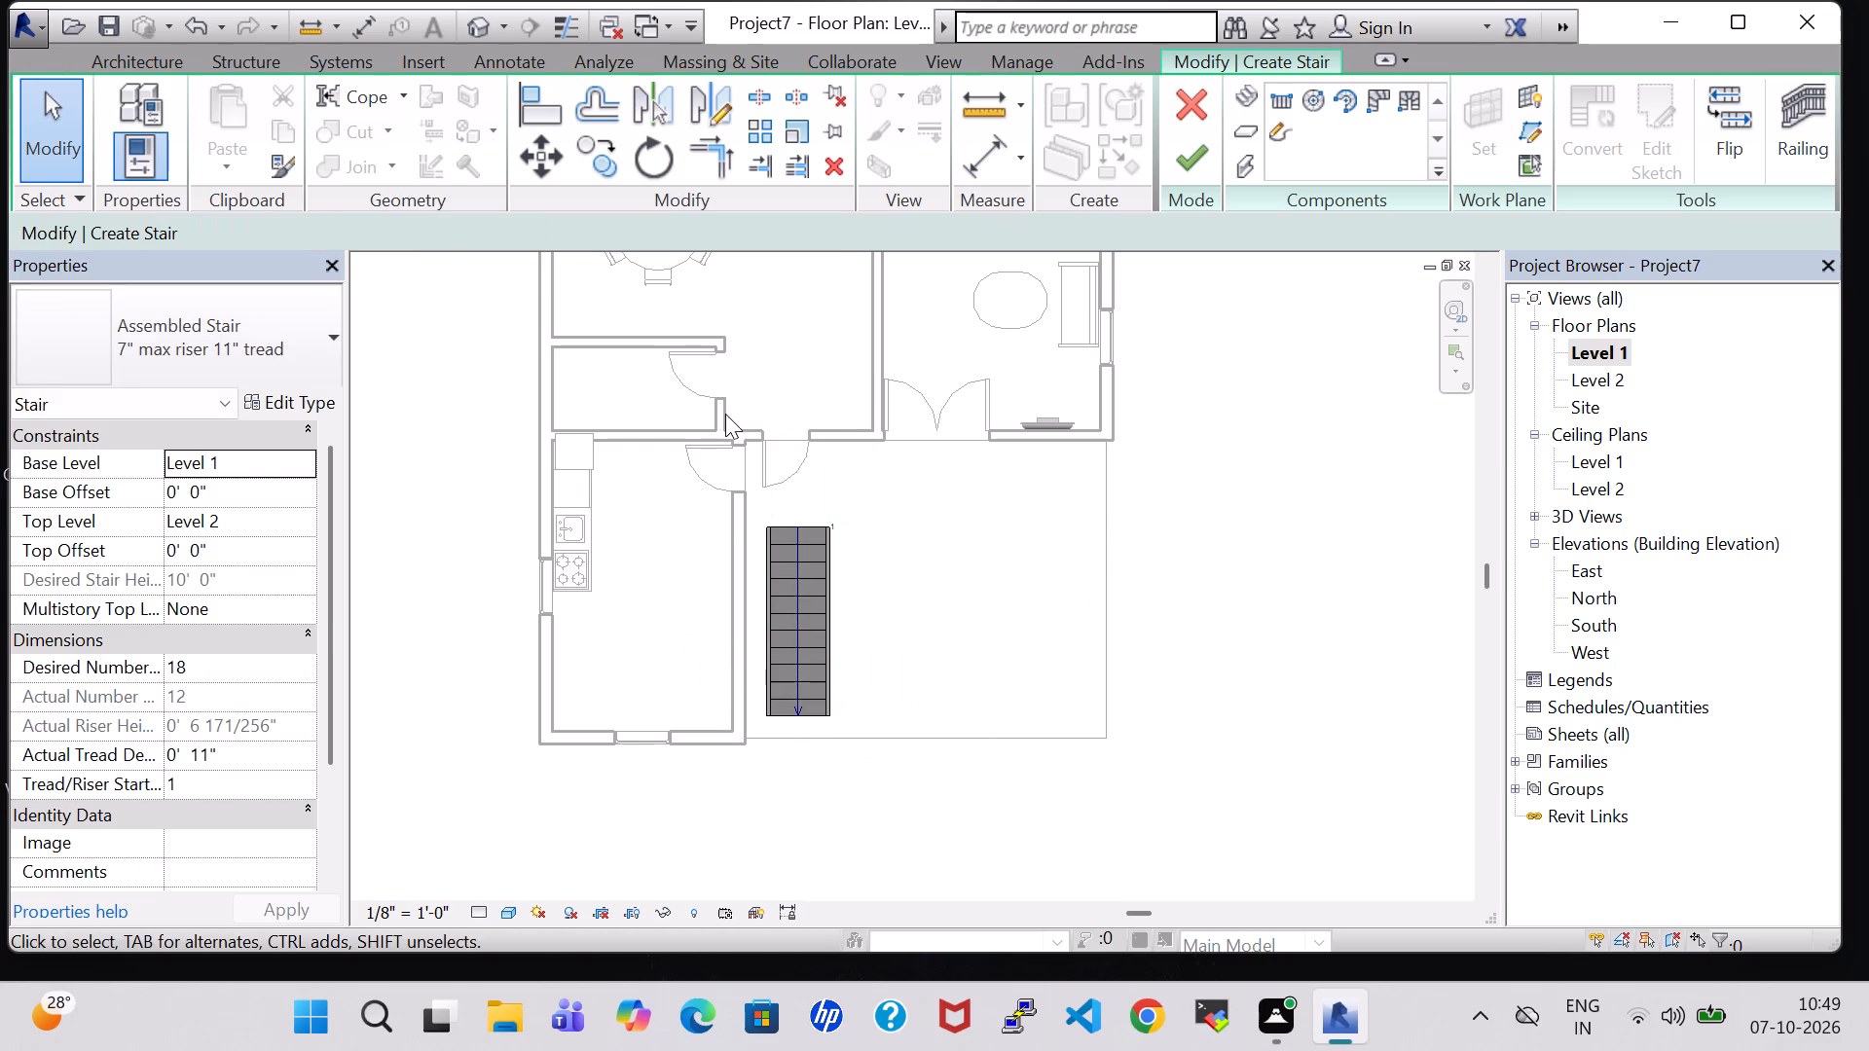
In the 3D view, nudge the new stair run along the kitchen's exterior wall toward the building's outer corner, and deselect it.
click(476, 21)
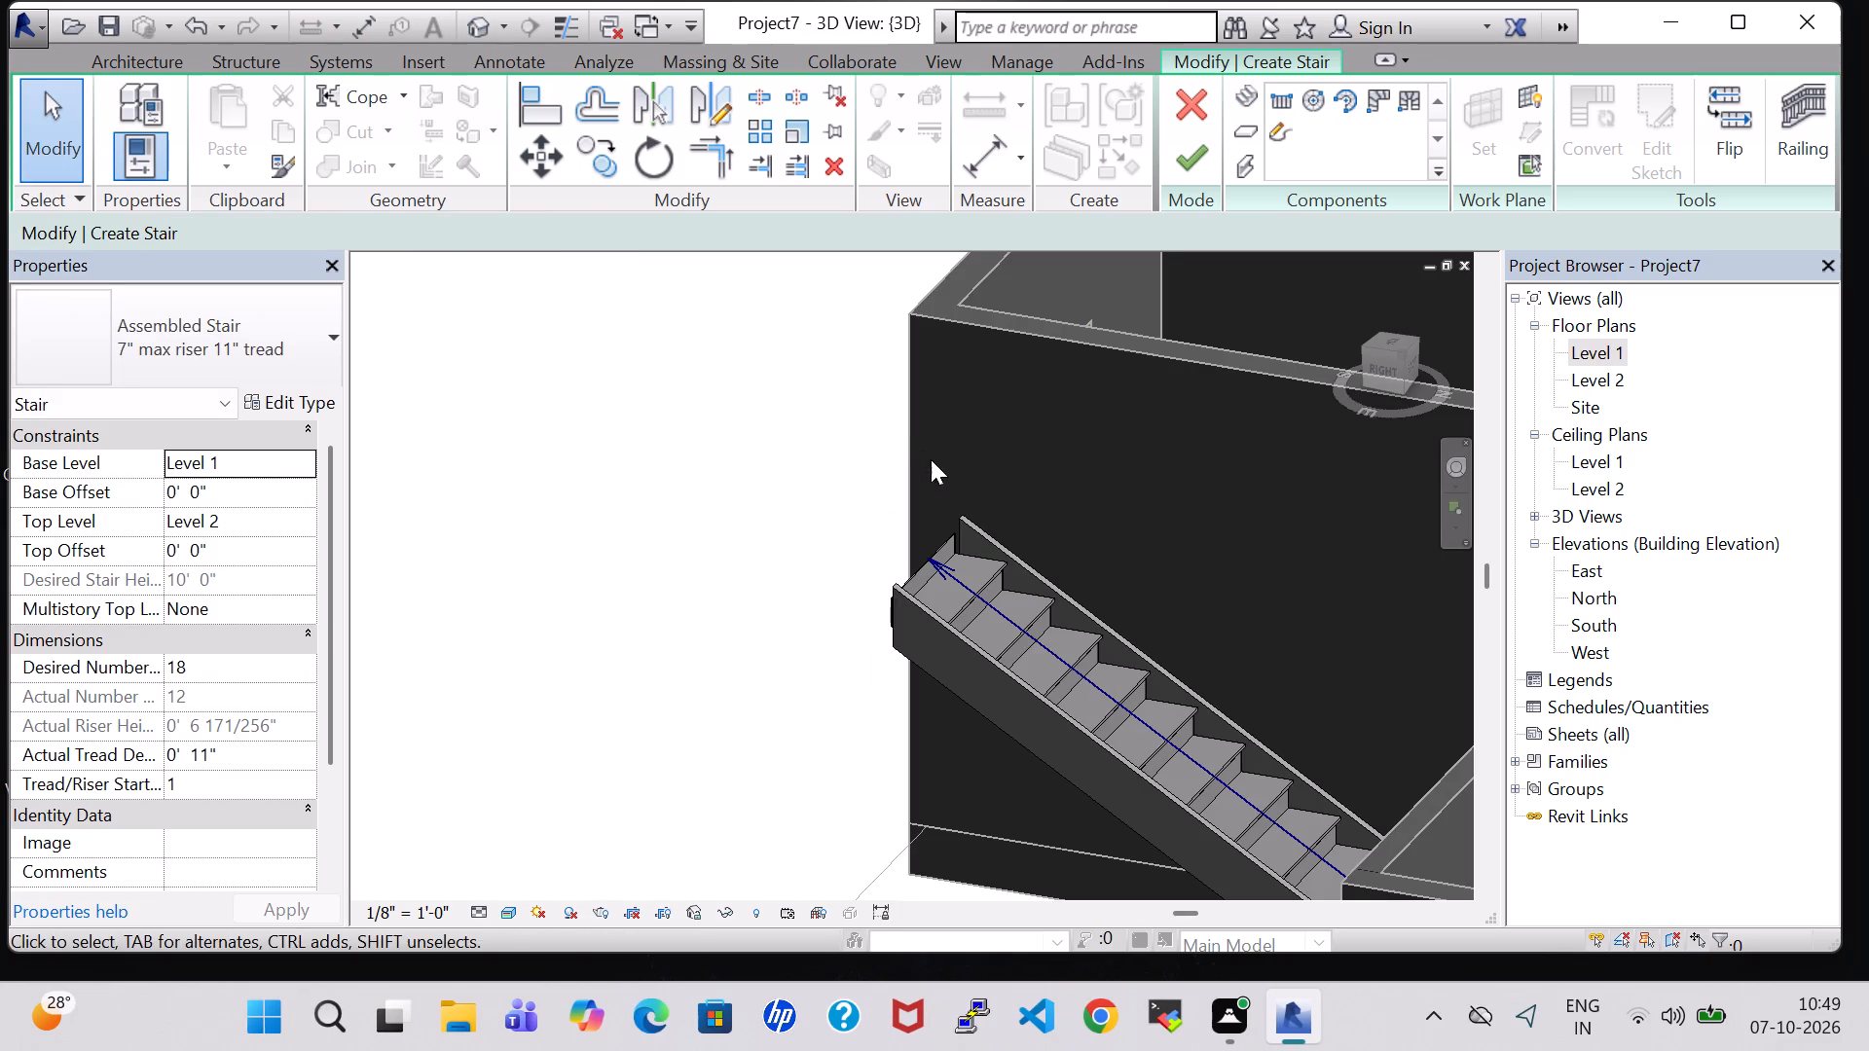
scroll(968, 510, down, 3)
middle_drag(747, 602, 883, 589)
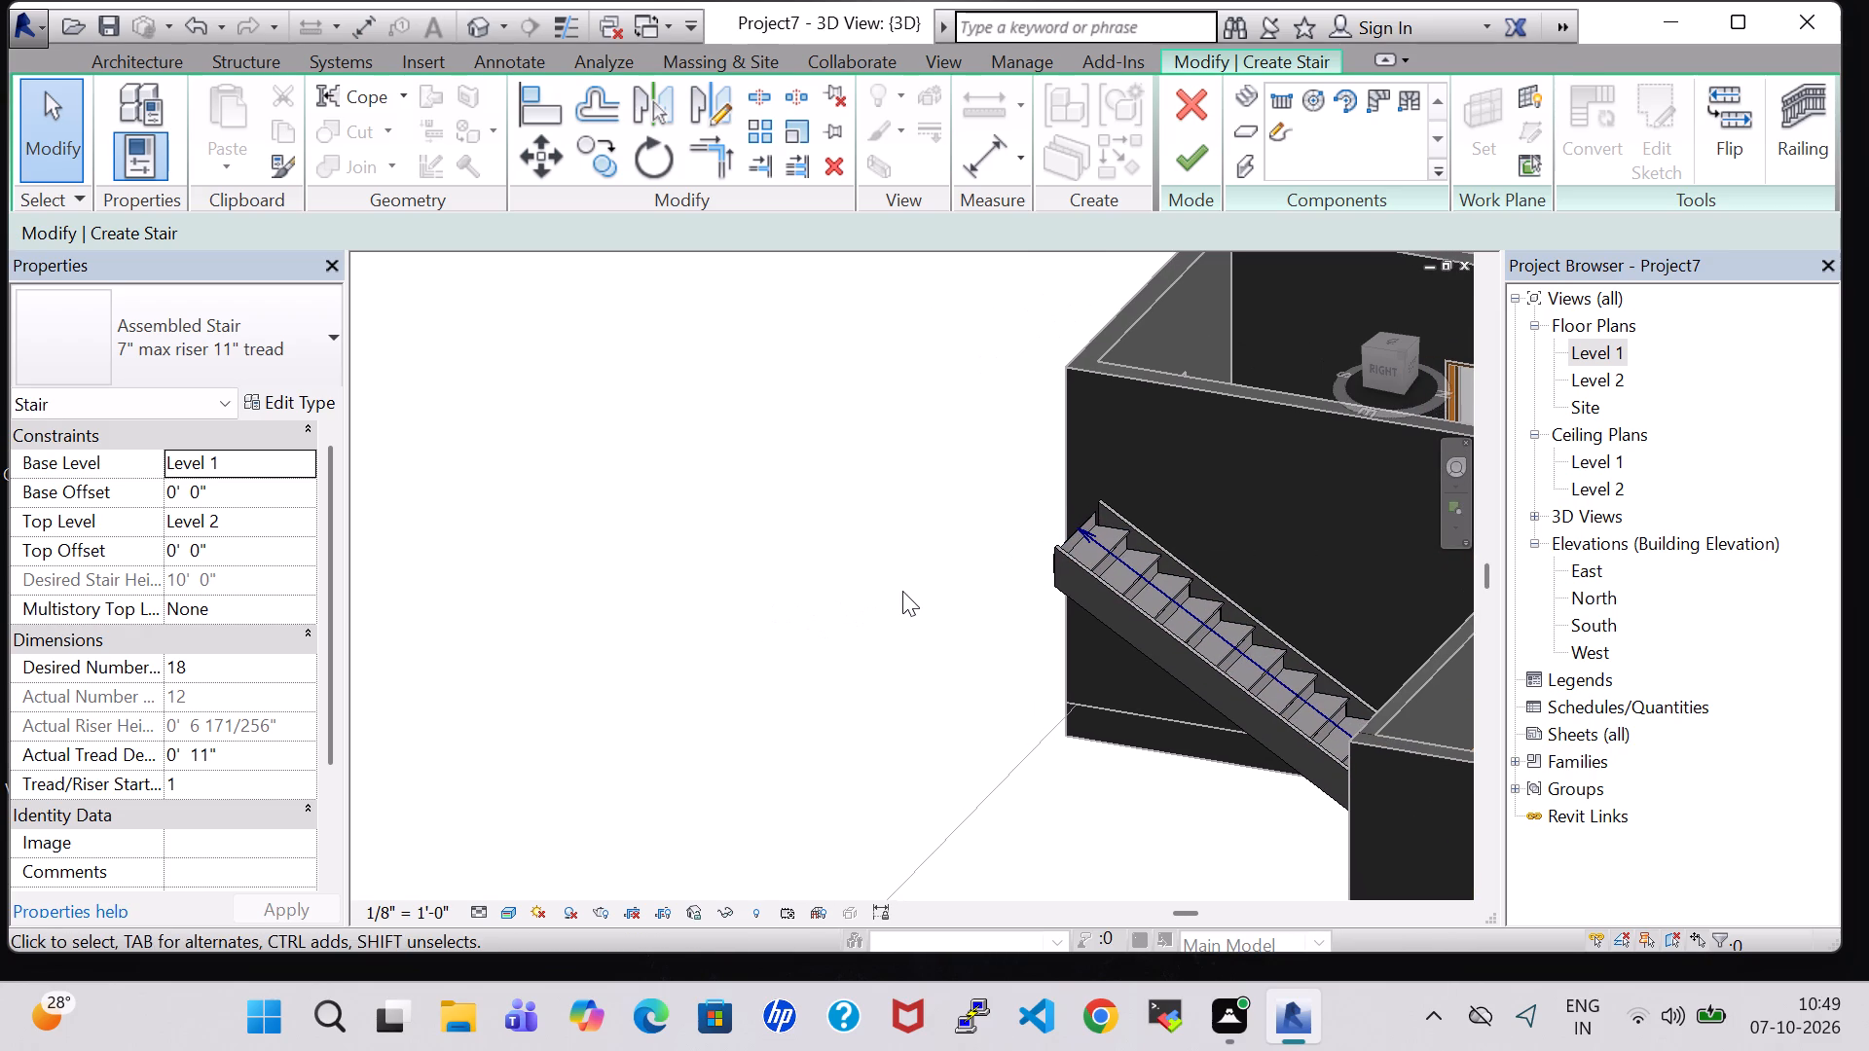
shift+middle_drag(902, 591, 1010, 586)
shift+scroll(902, 591, up, 1)
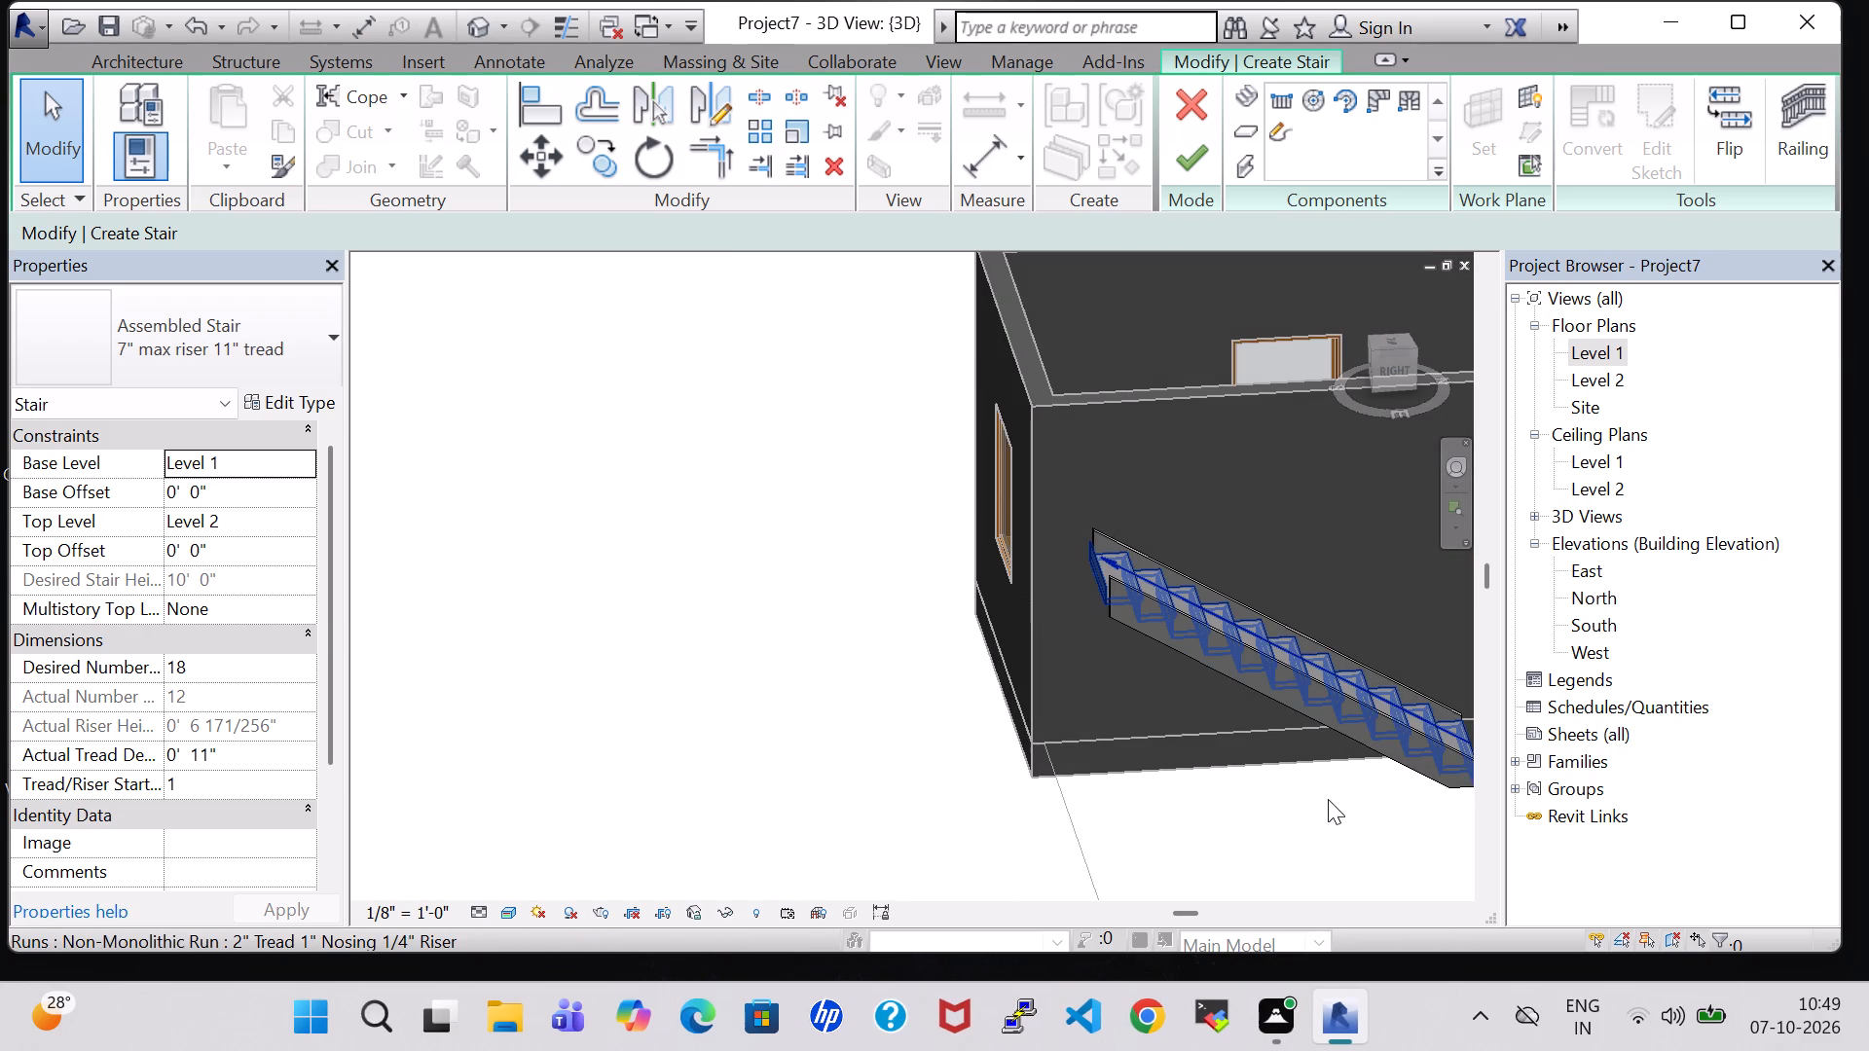
middle_drag(1314, 827, 1126, 827)
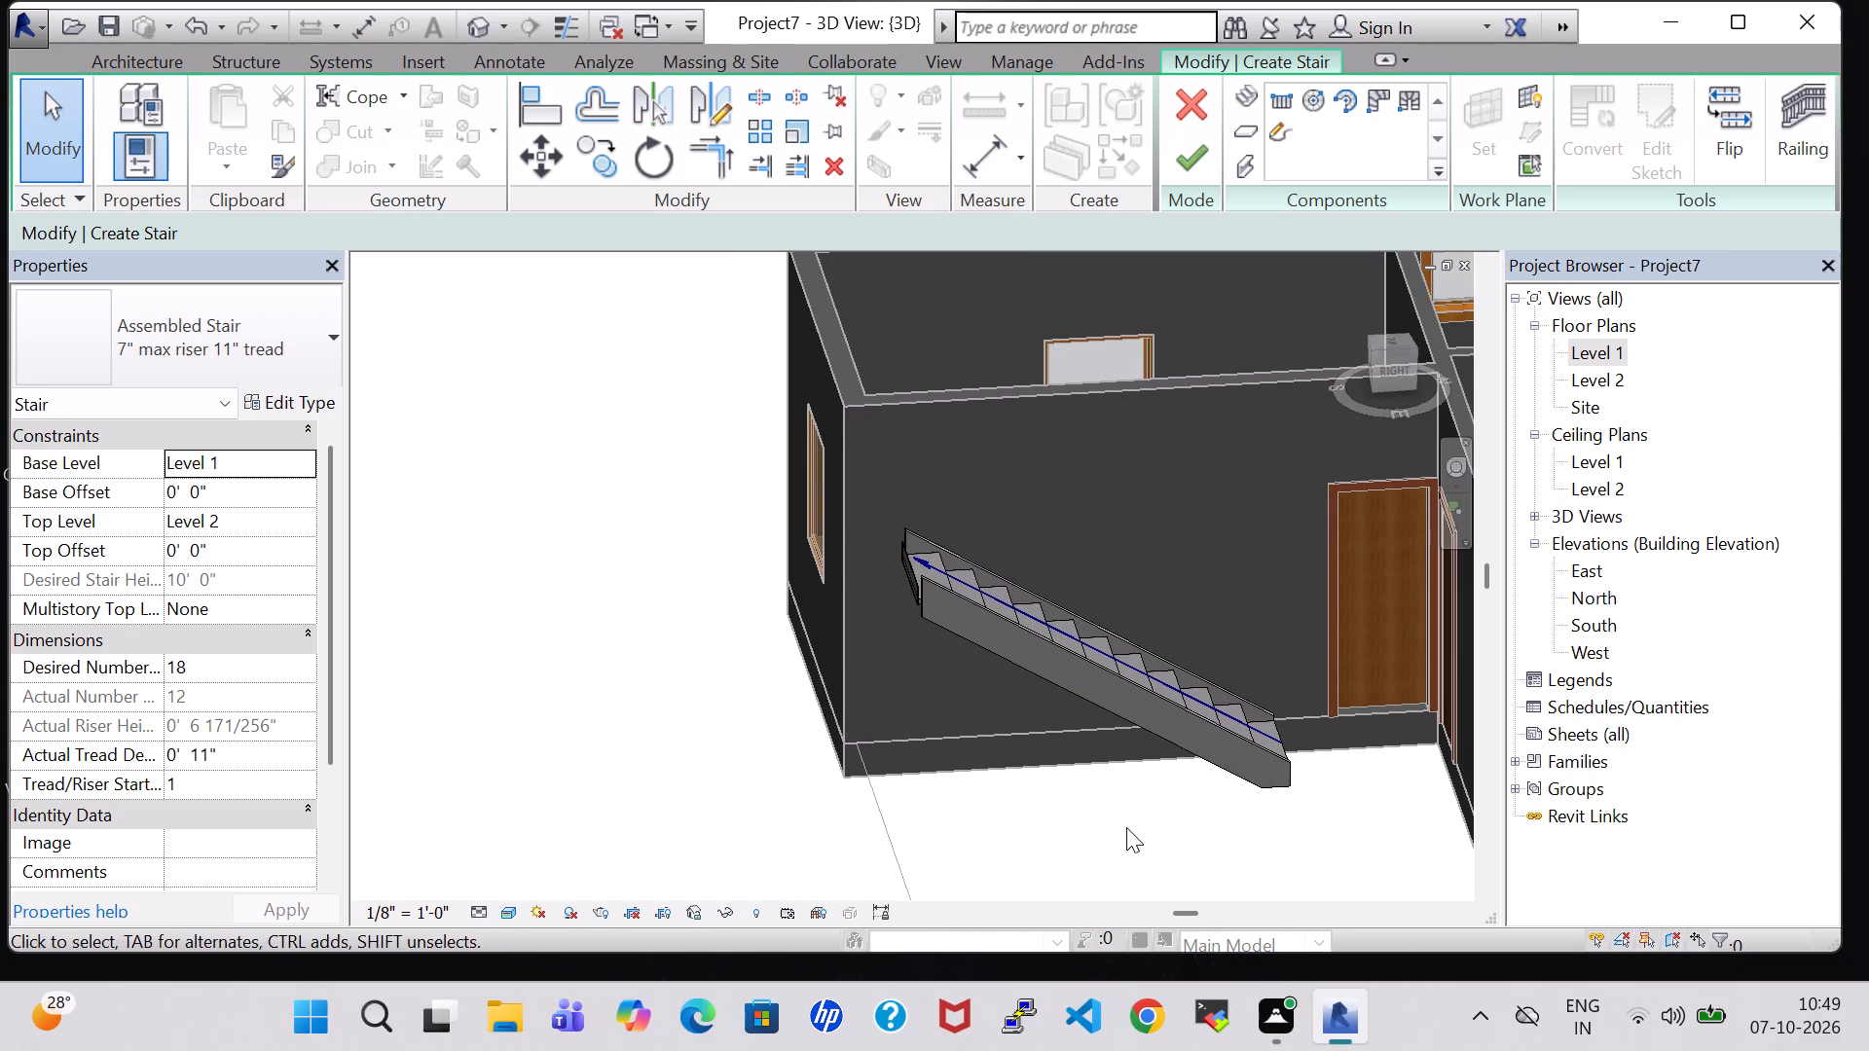
key(Left)
key(Left)
key(Left)
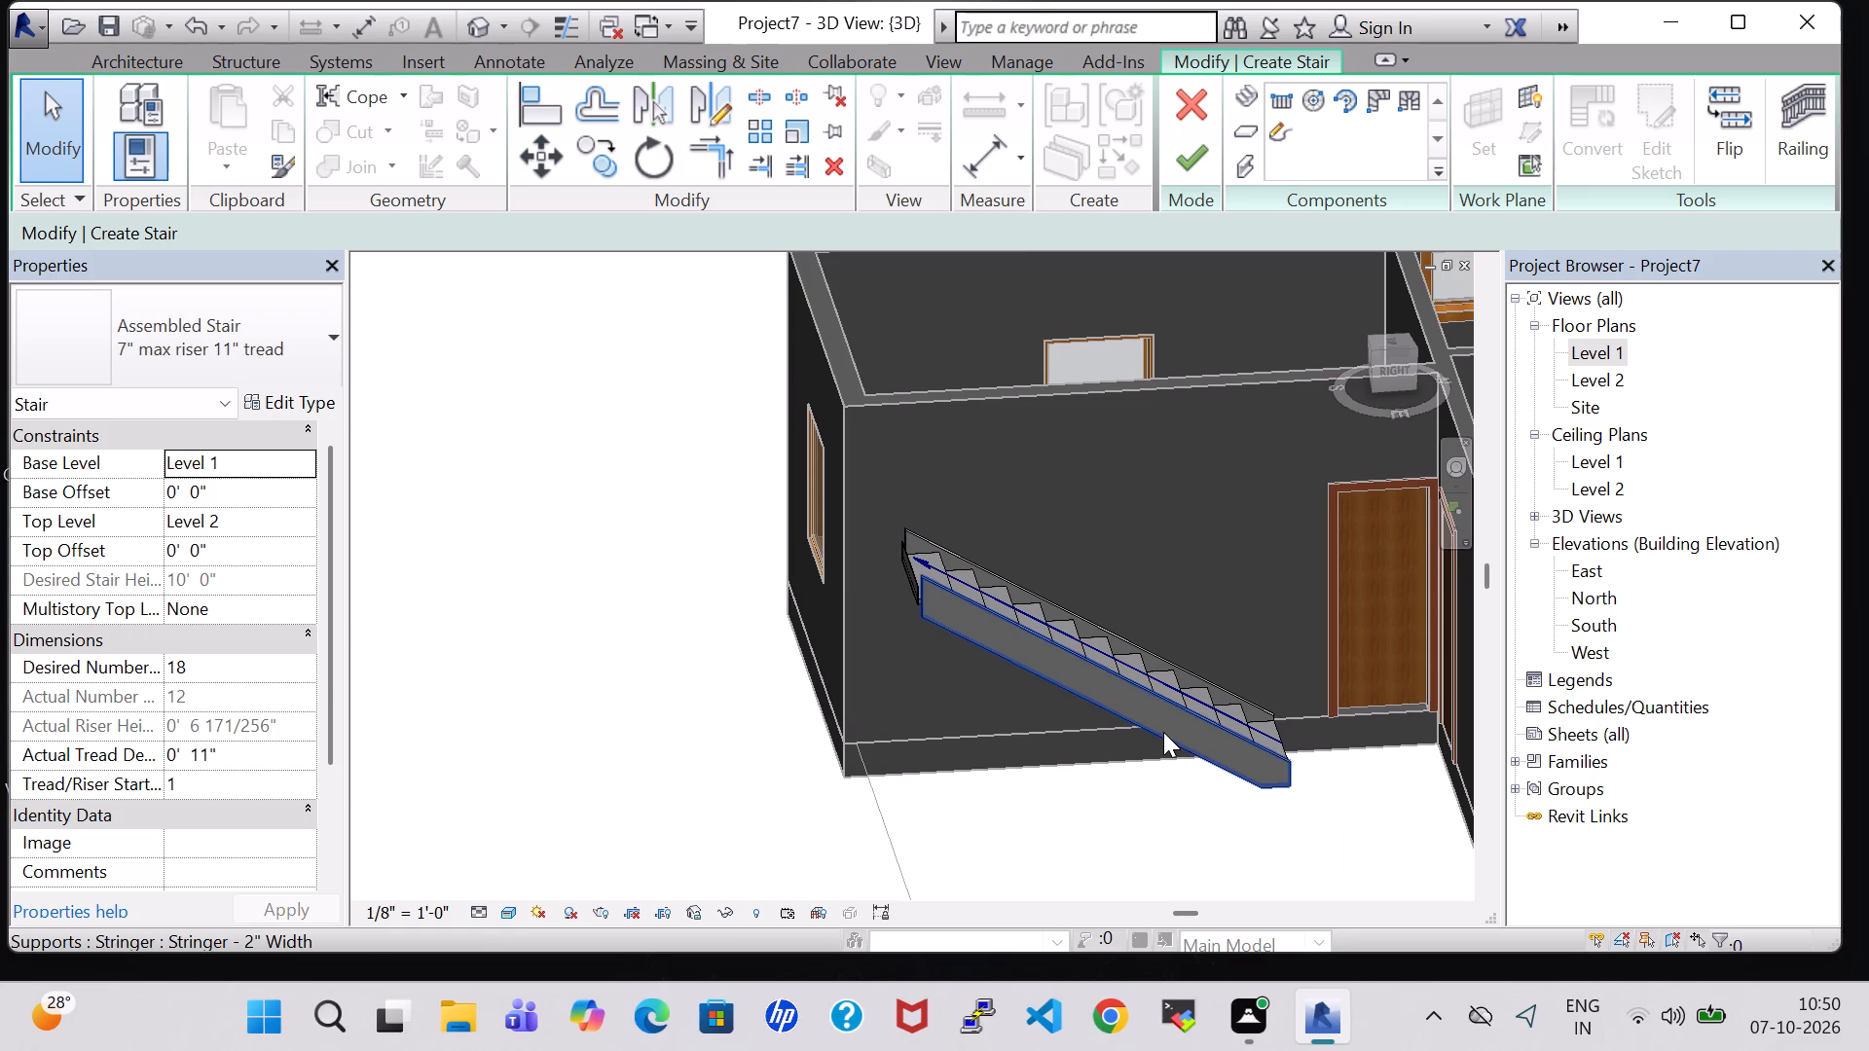
click(1163, 701)
key(Left)
key(Left)
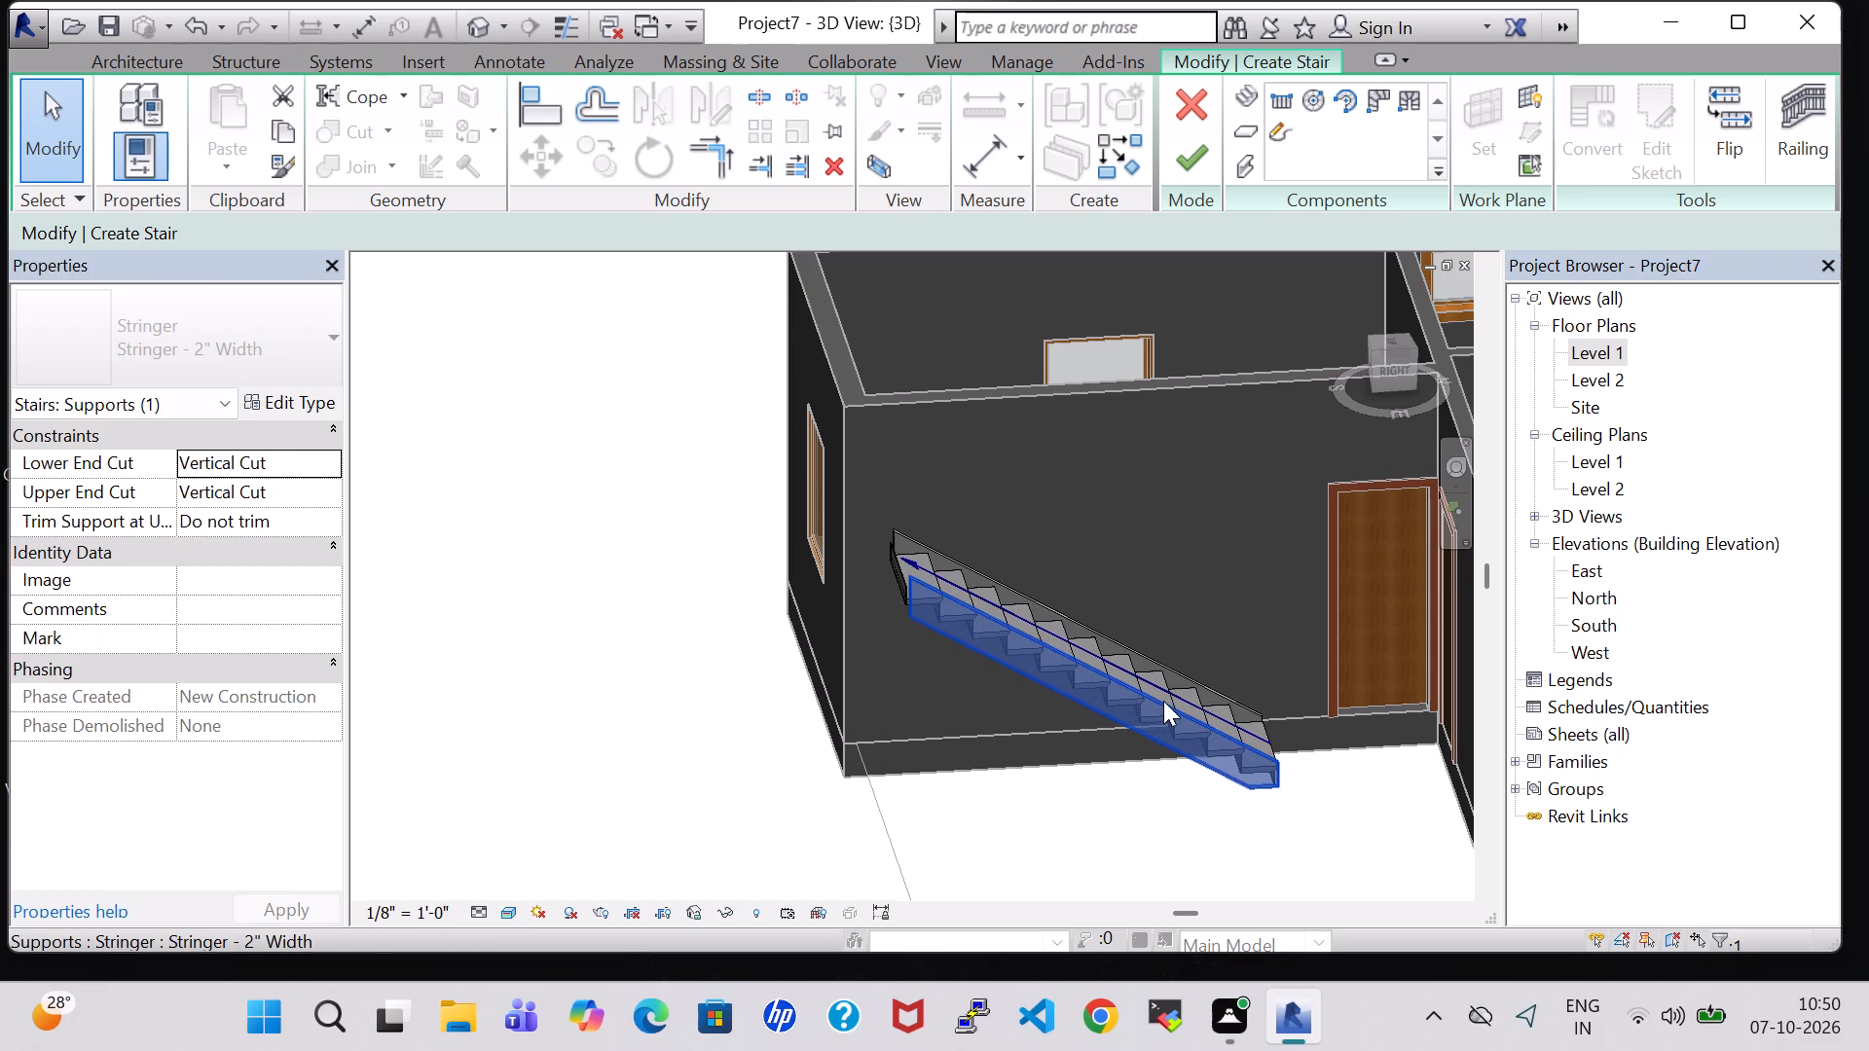
key(Left)
key(Left)
key(Left)
key(Left)
key(Left)
key(Left)
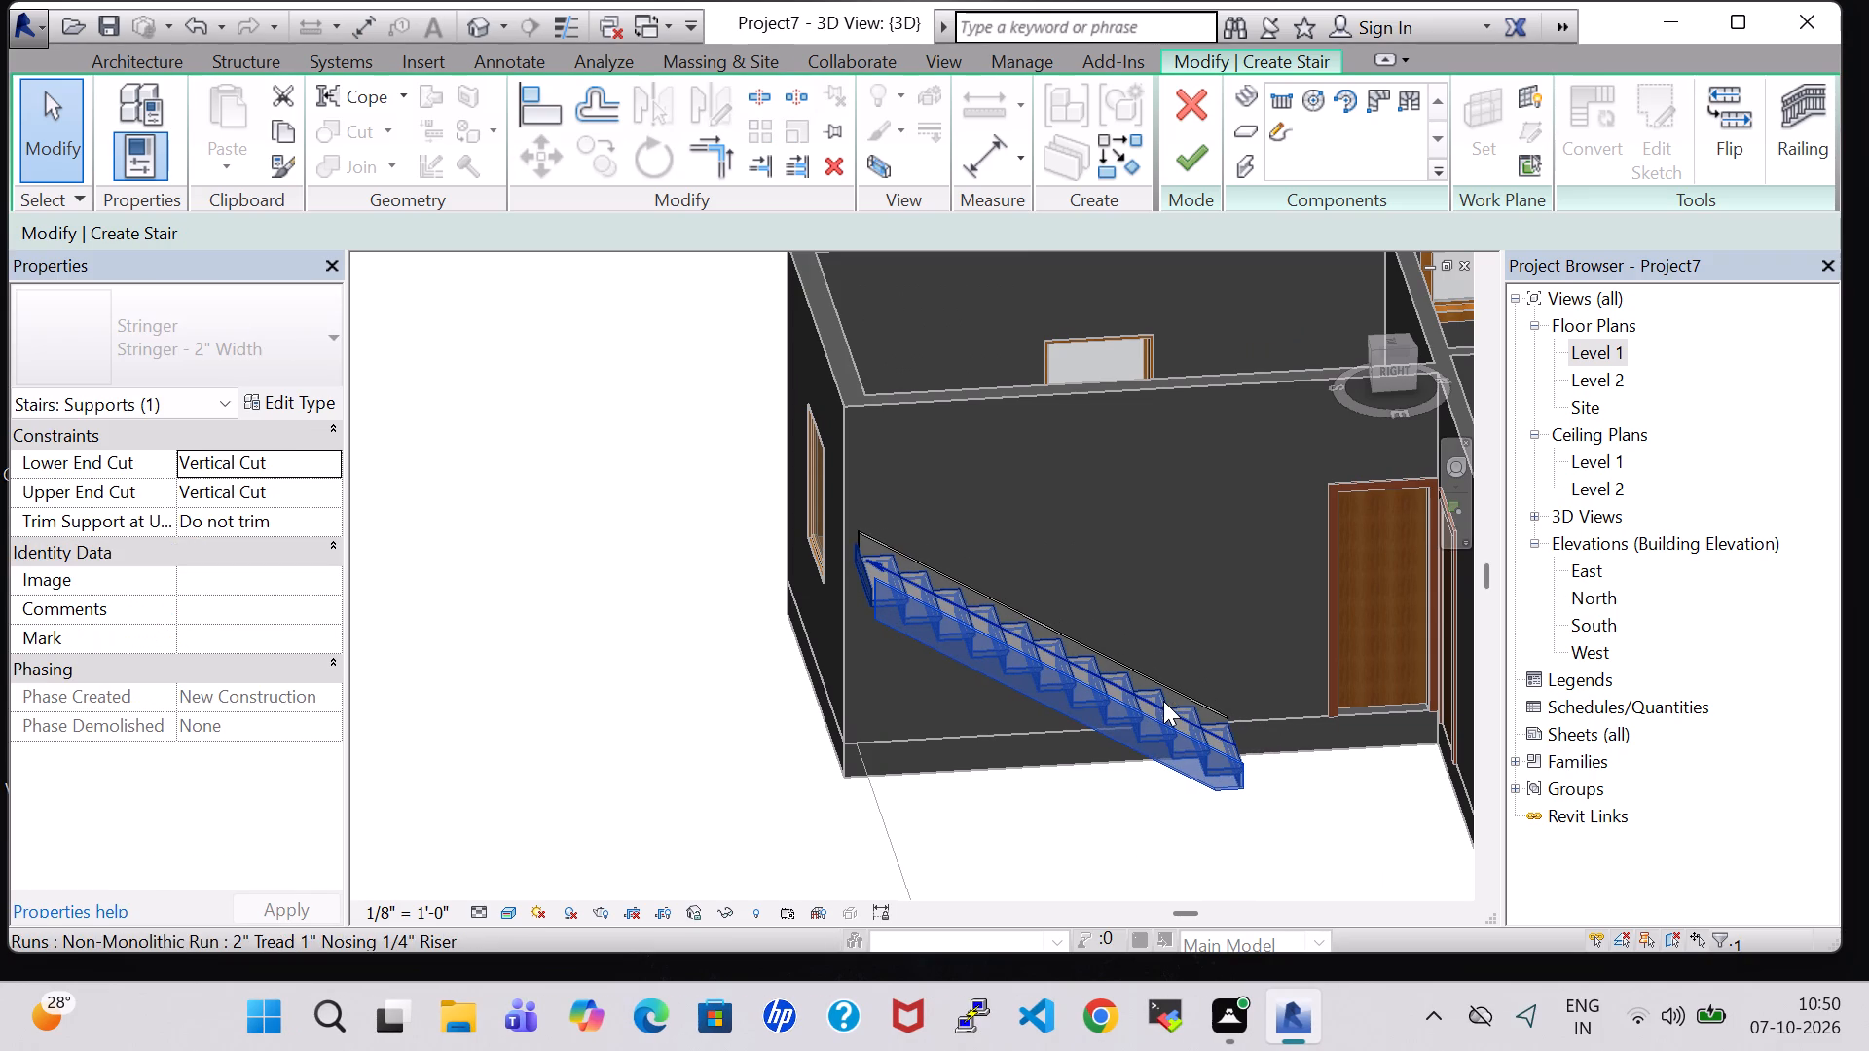
key(Left)
key(Right)
key(Right)
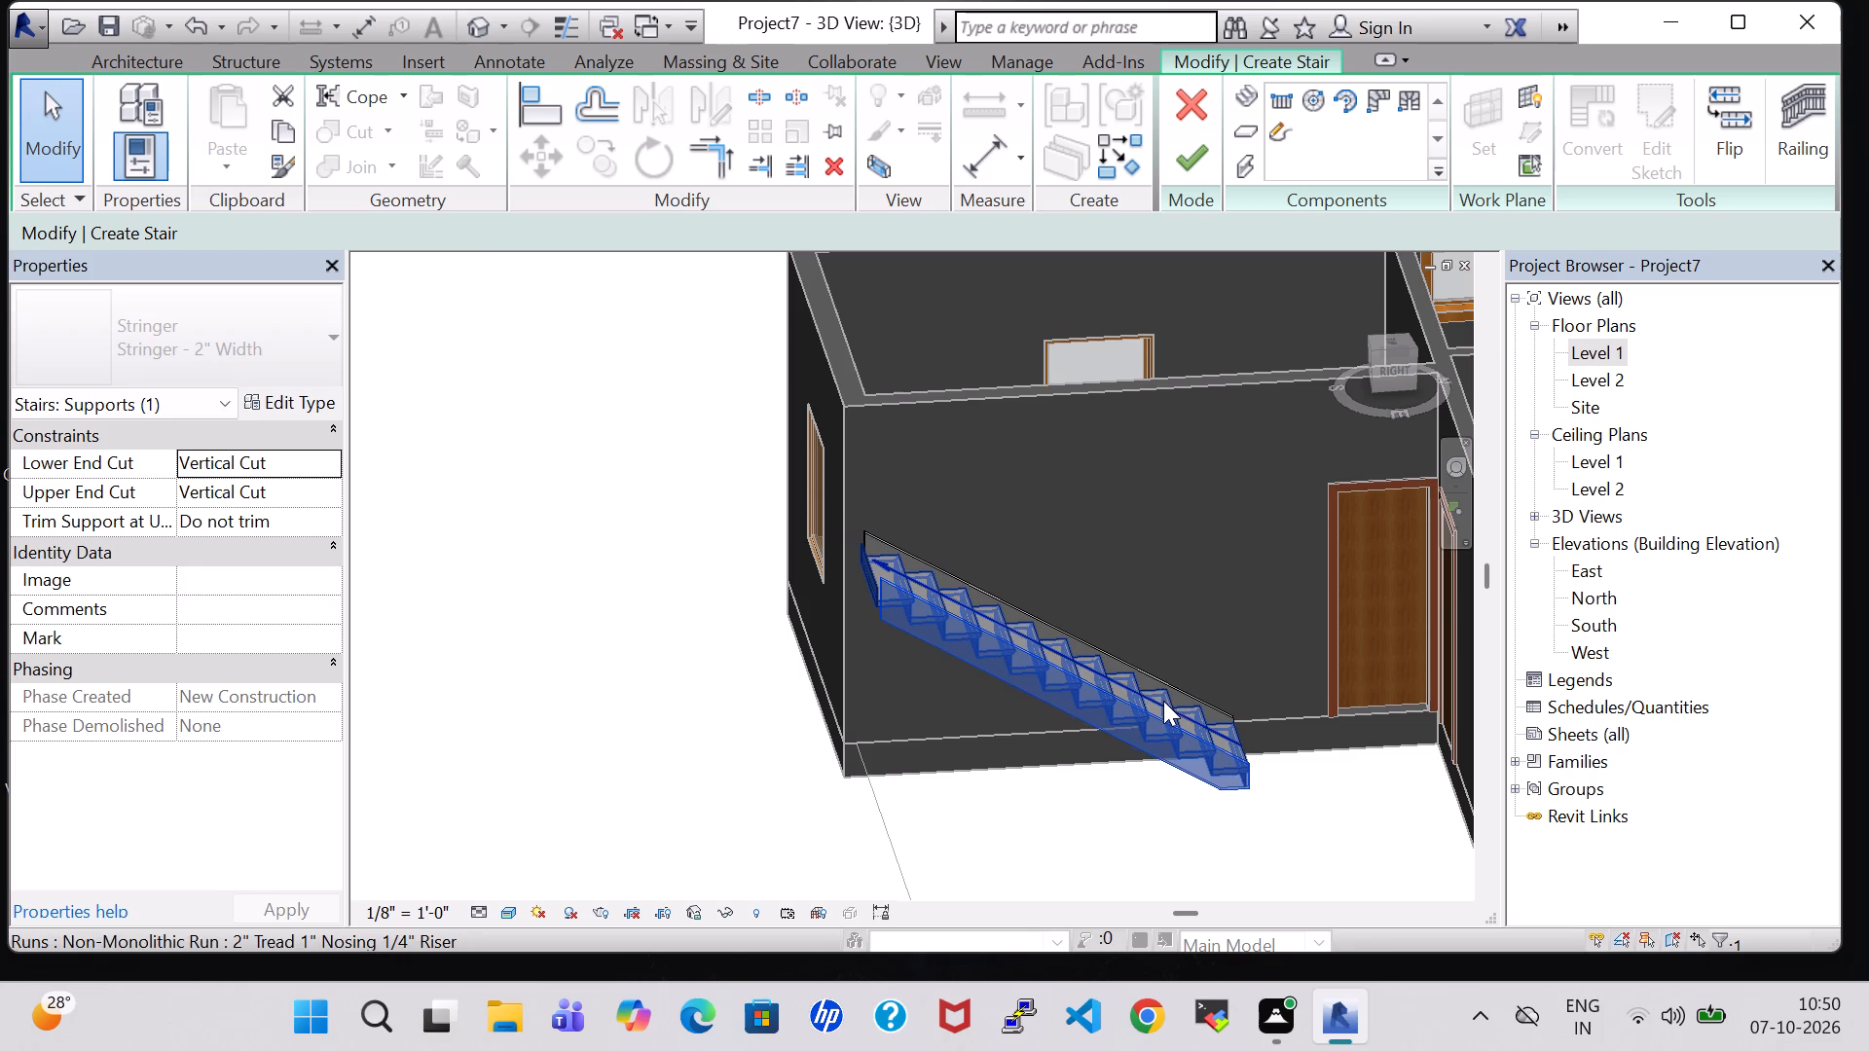
click(448, 527)
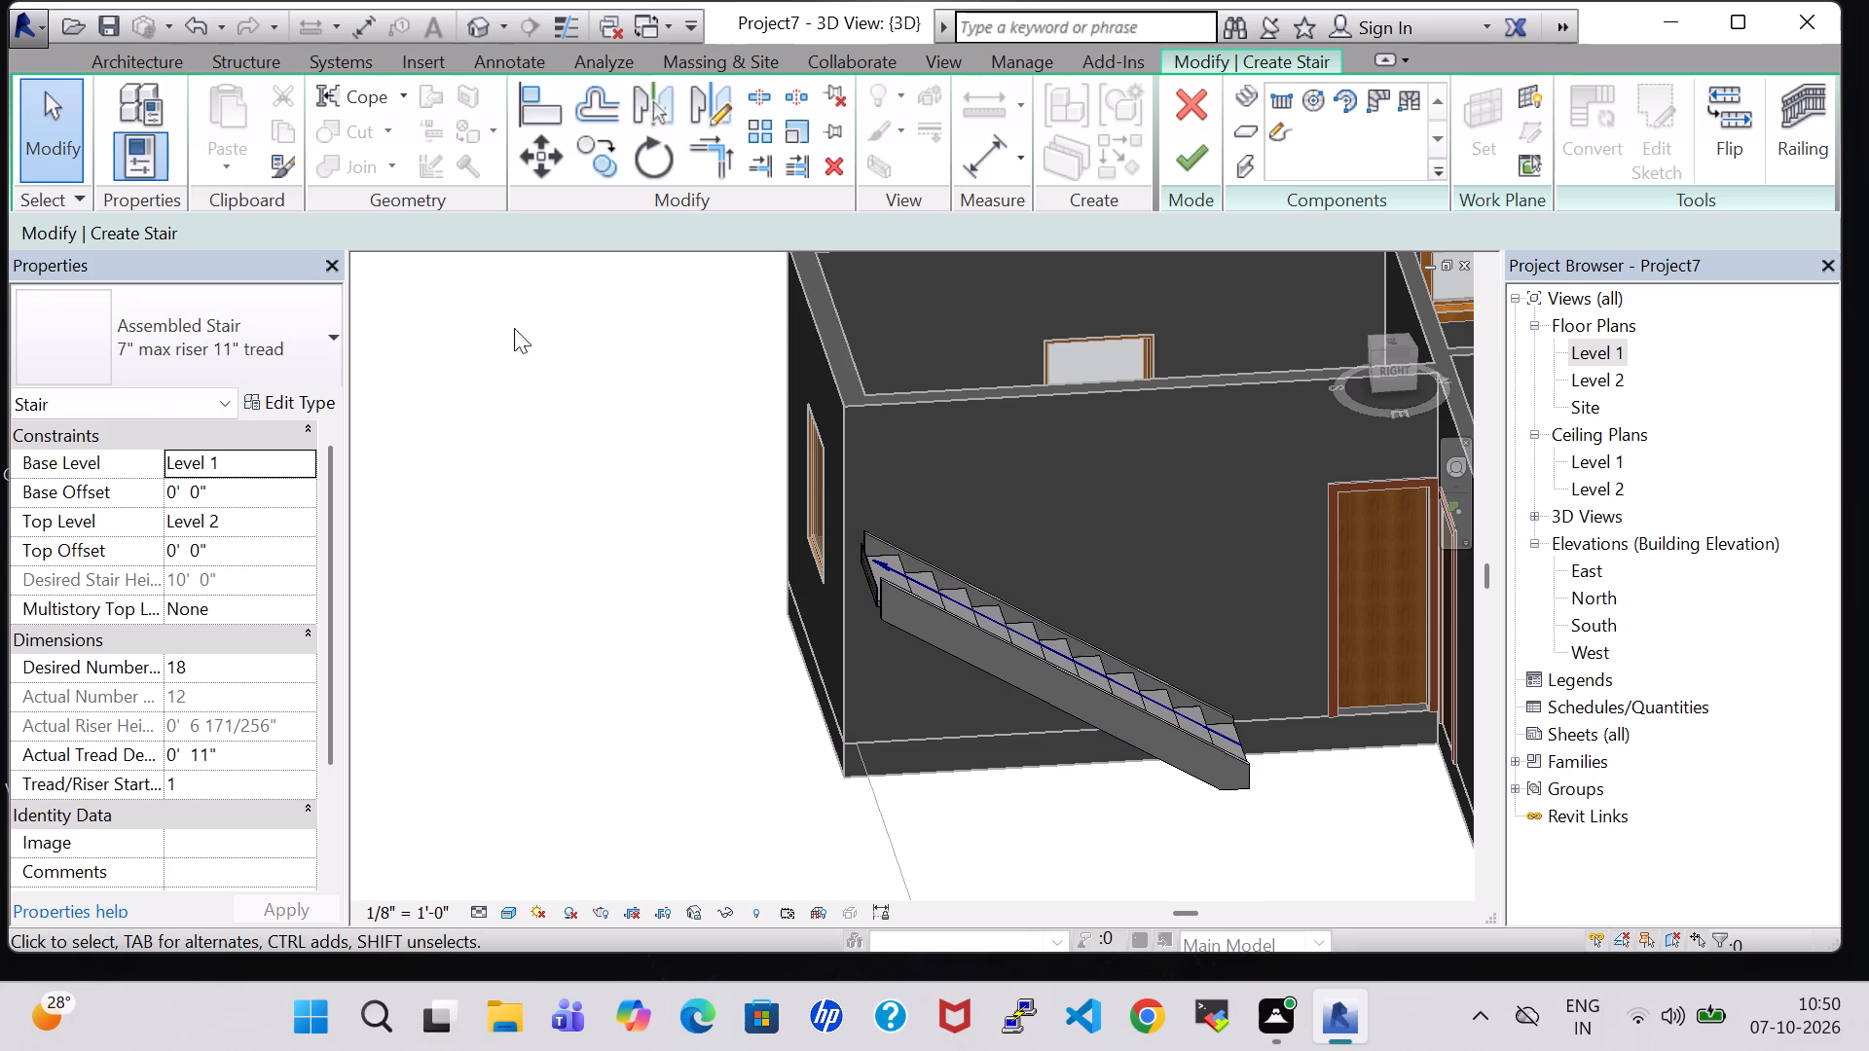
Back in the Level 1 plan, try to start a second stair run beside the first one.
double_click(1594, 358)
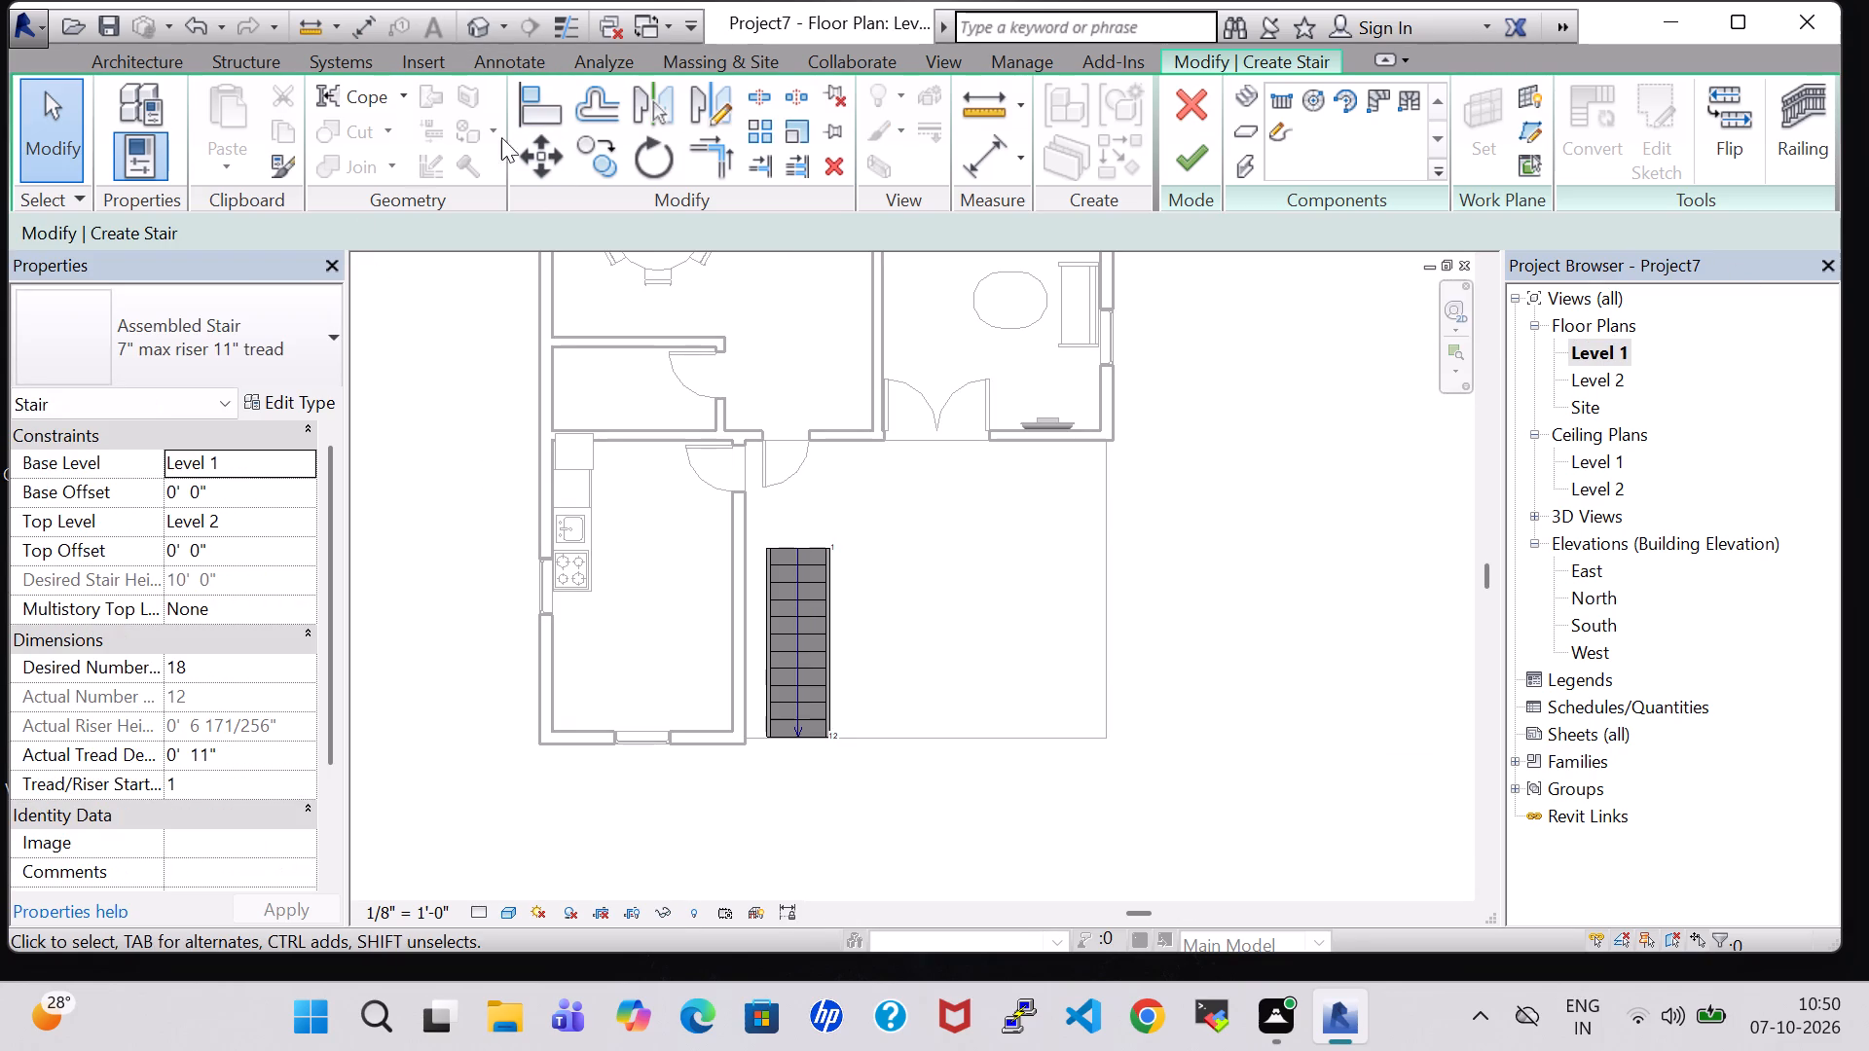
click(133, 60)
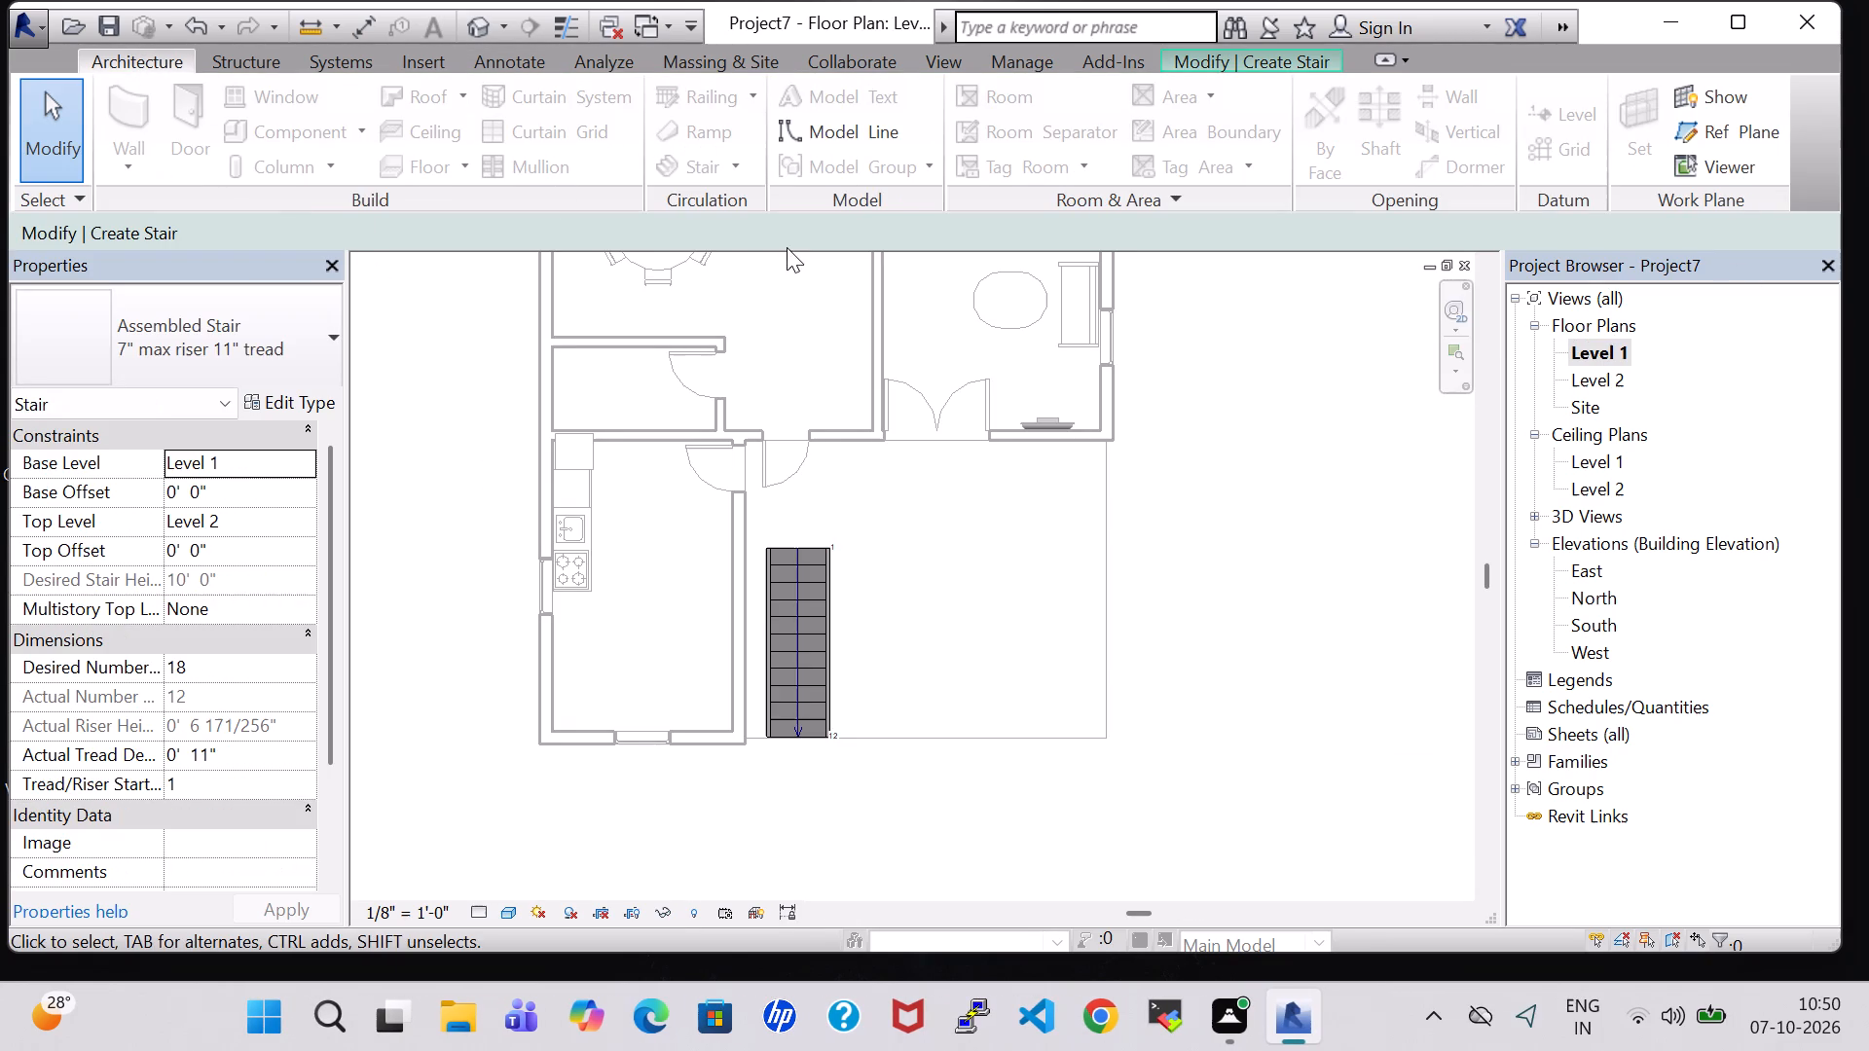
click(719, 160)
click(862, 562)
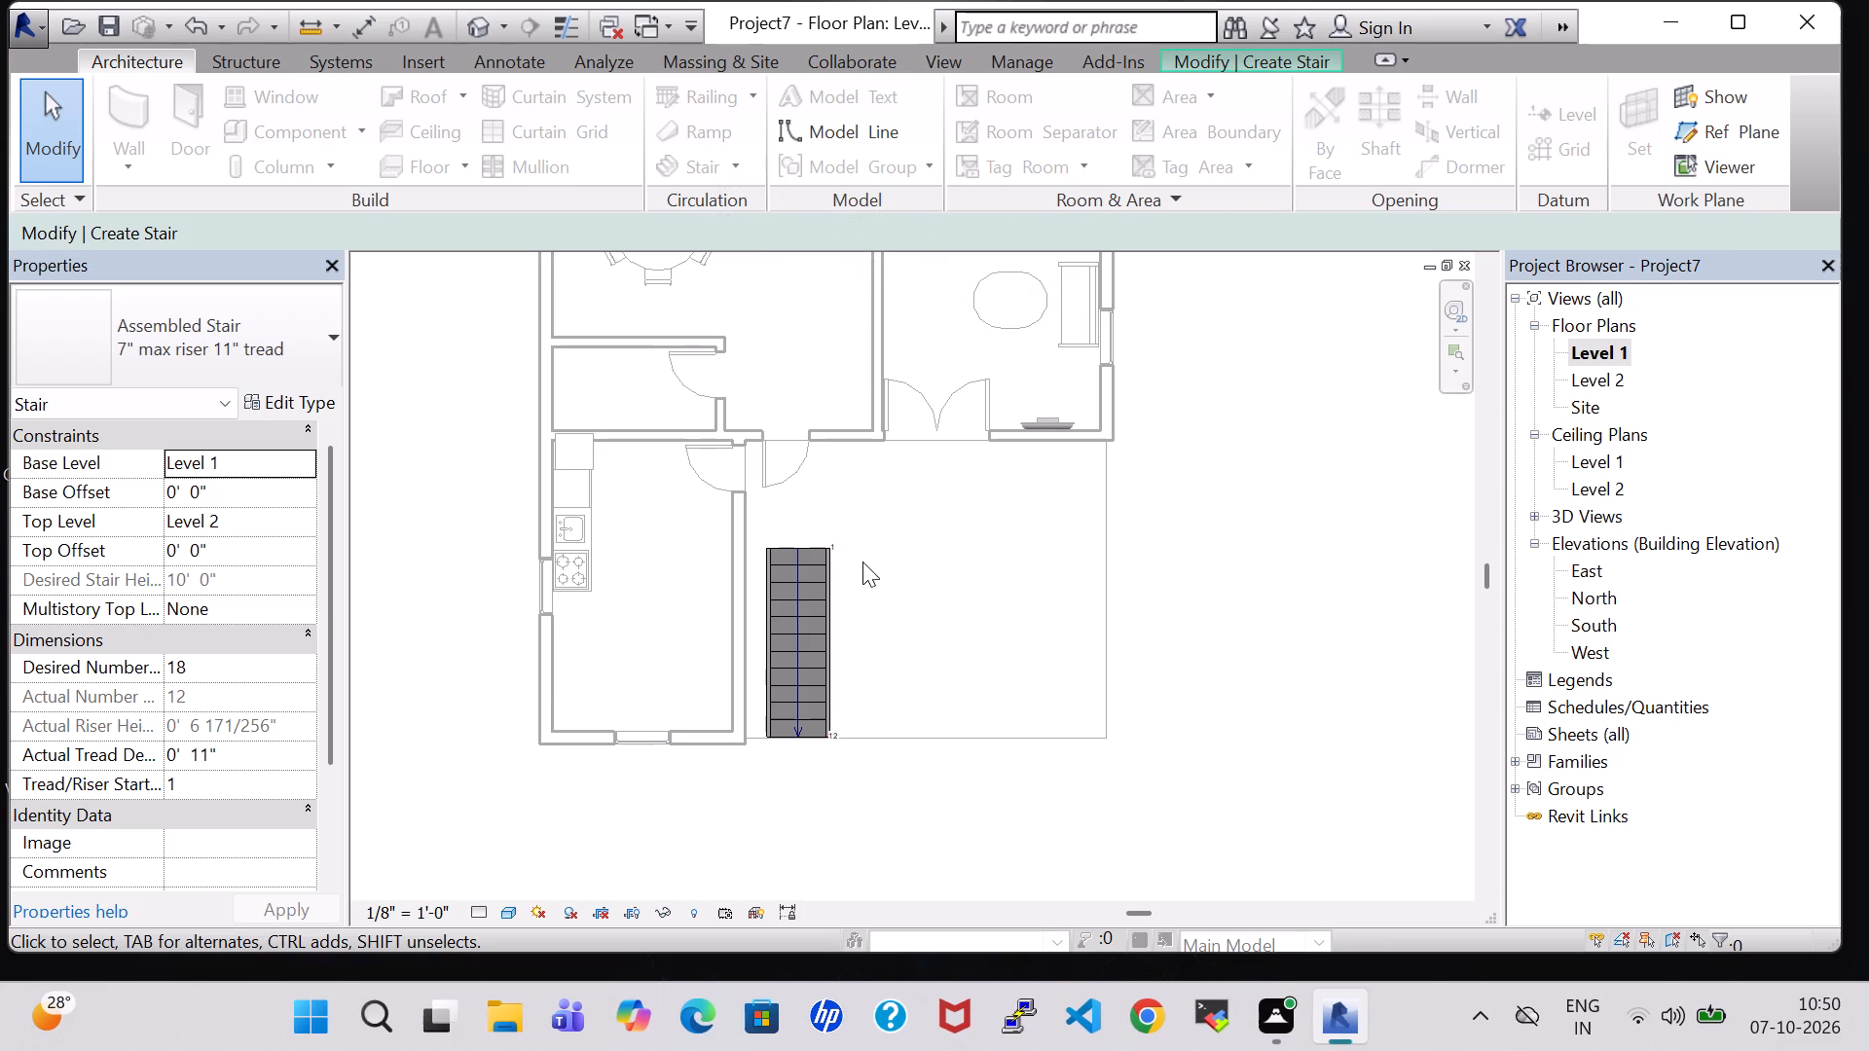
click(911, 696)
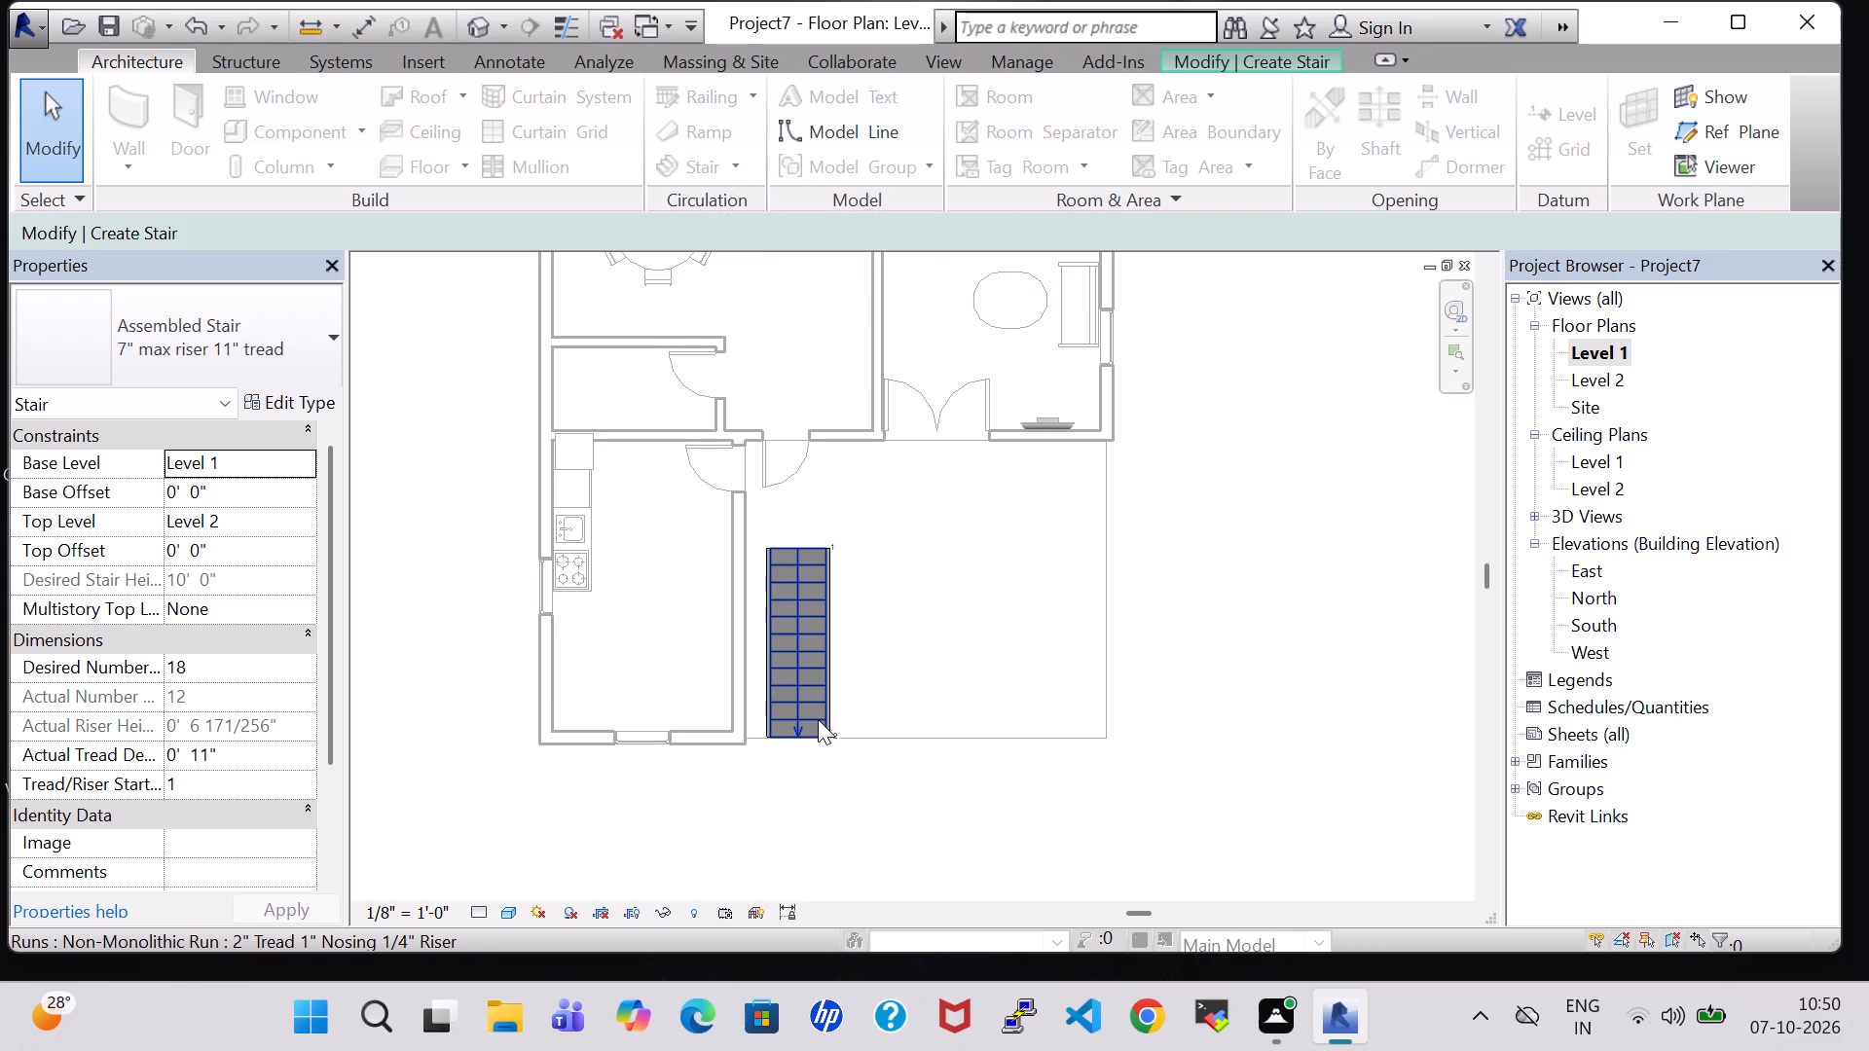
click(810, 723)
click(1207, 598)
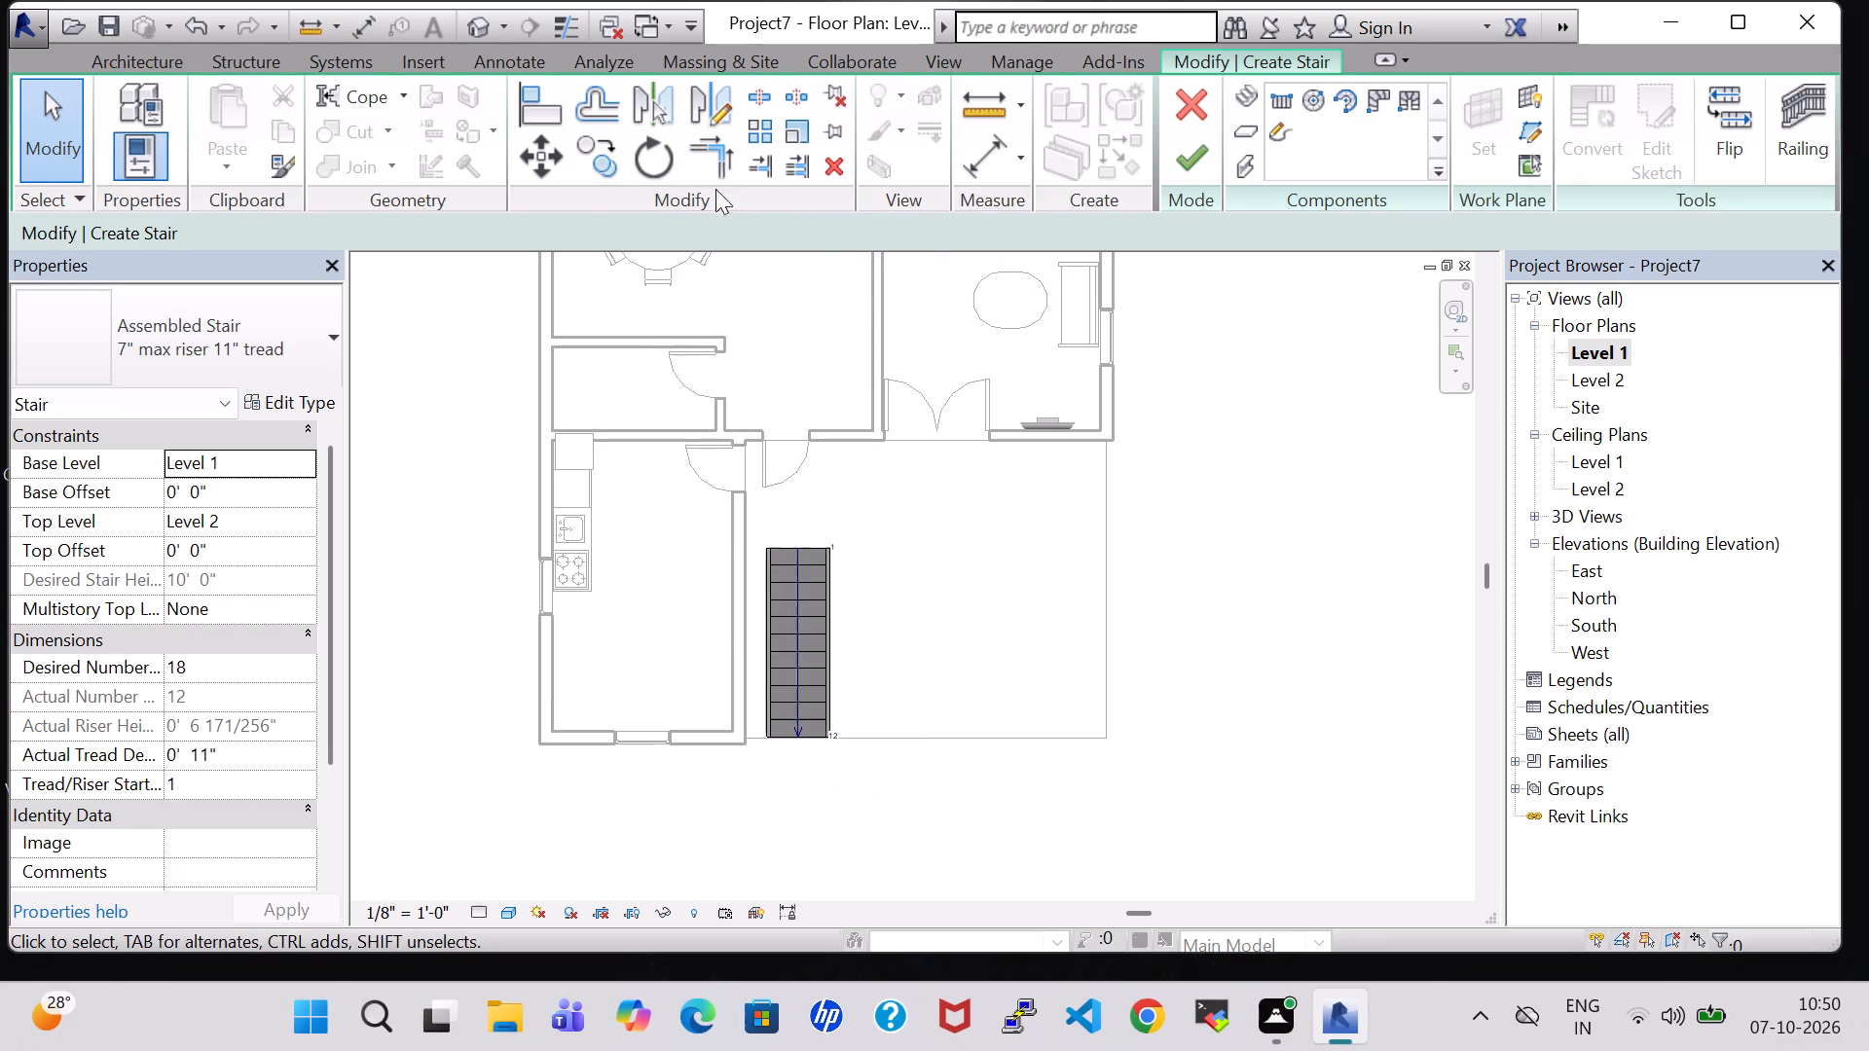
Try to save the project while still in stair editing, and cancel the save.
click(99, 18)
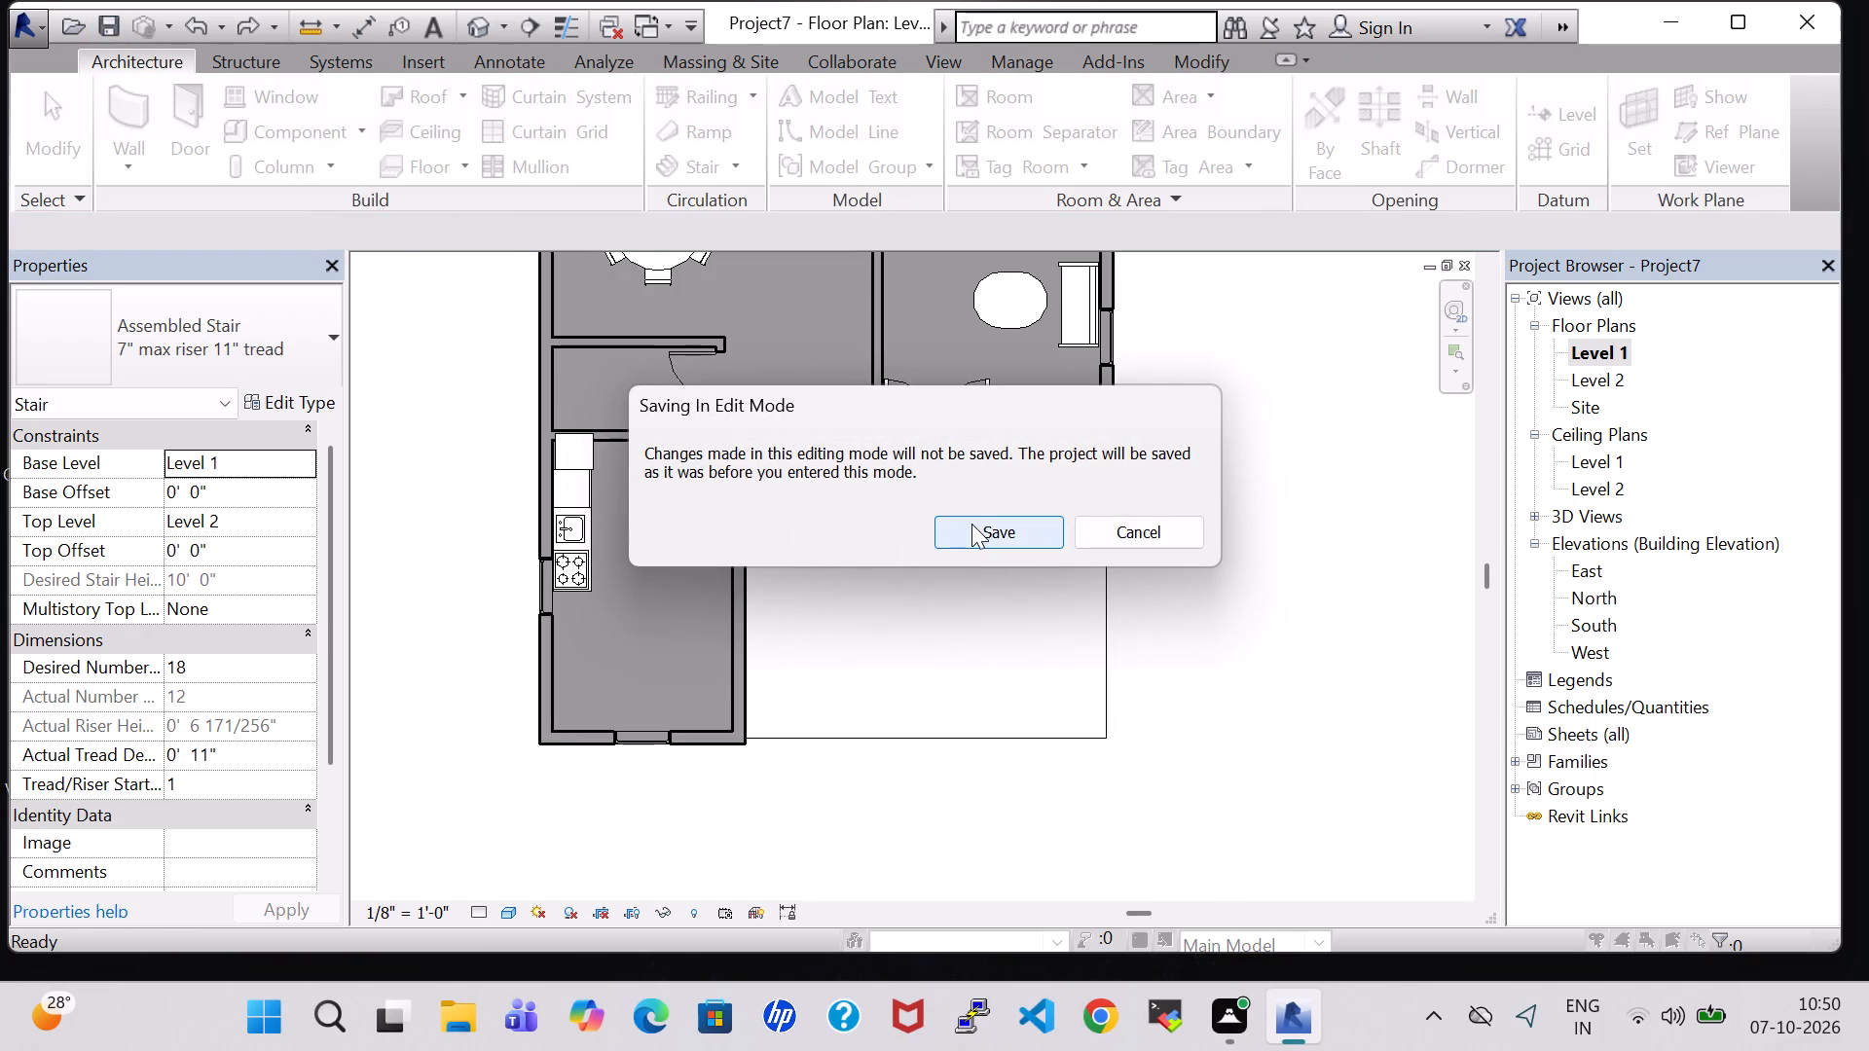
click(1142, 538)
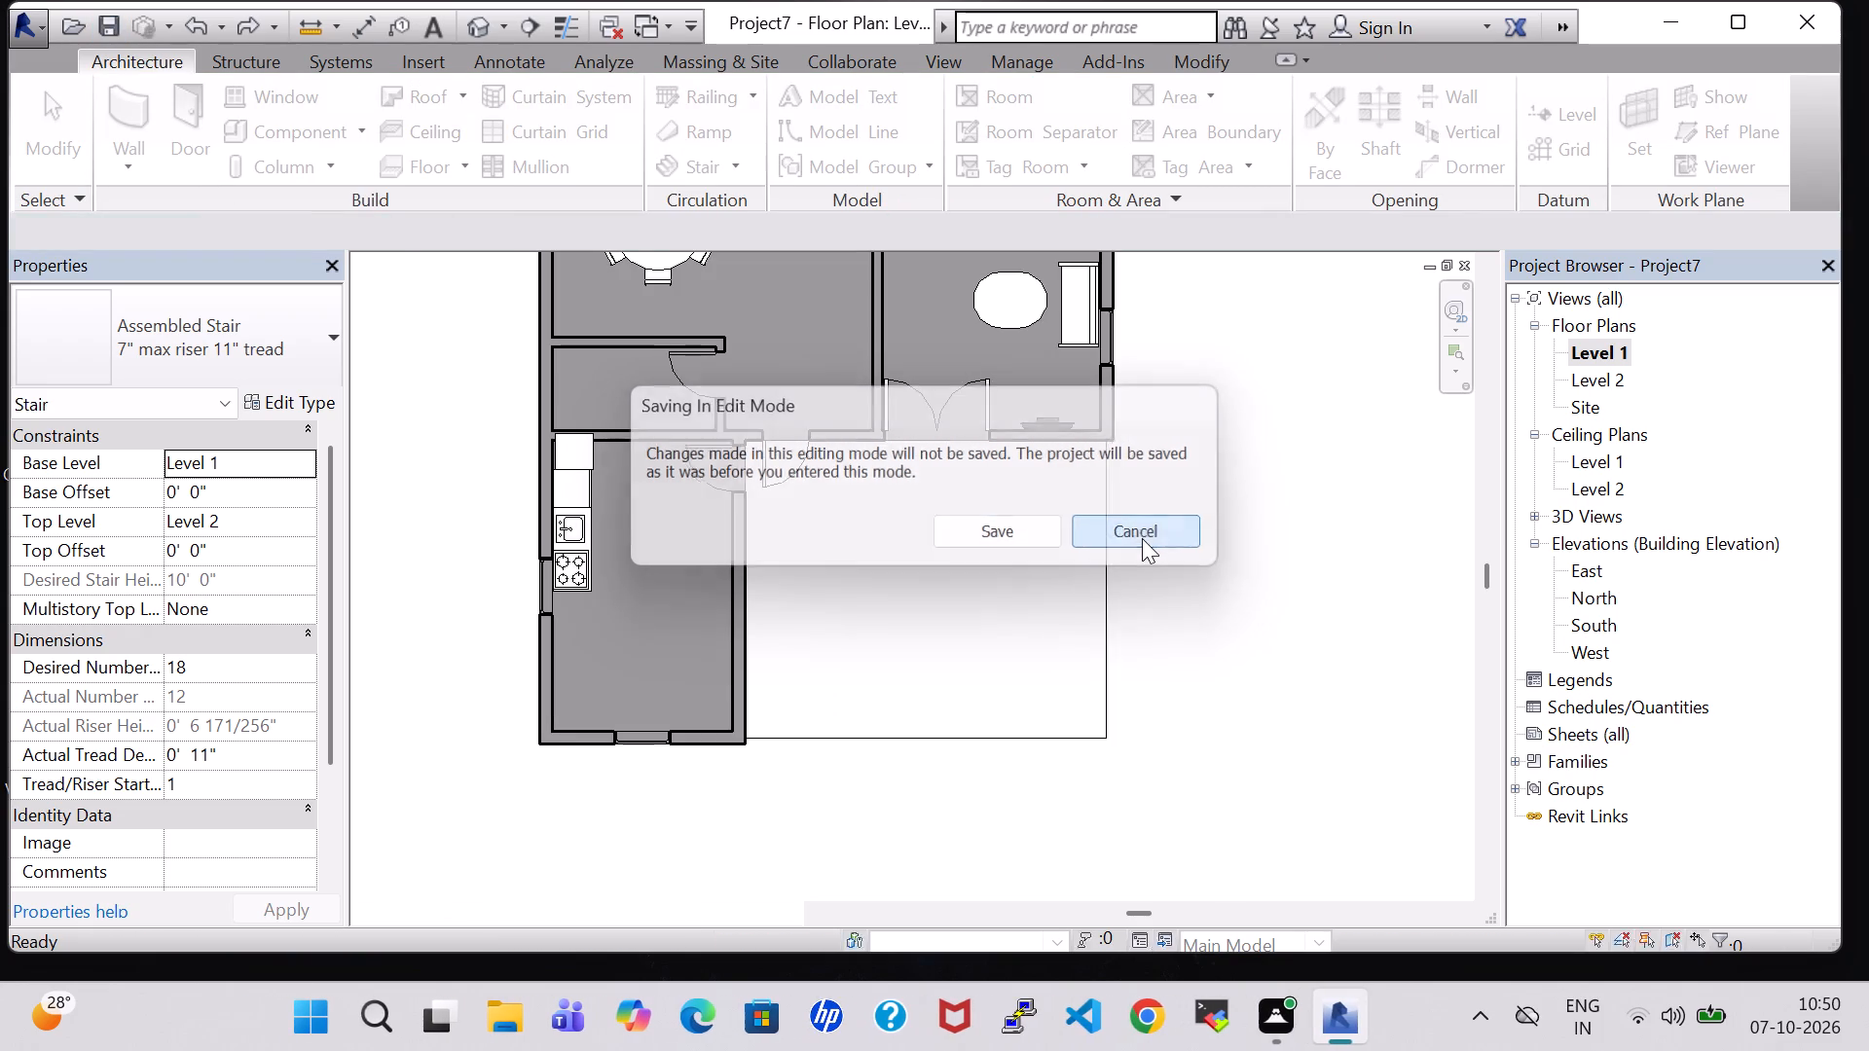
Dismiss the save notice, finish the first stair run outside the kitchen wall, and check it in the 3D view.
click(1214, 541)
click(1150, 373)
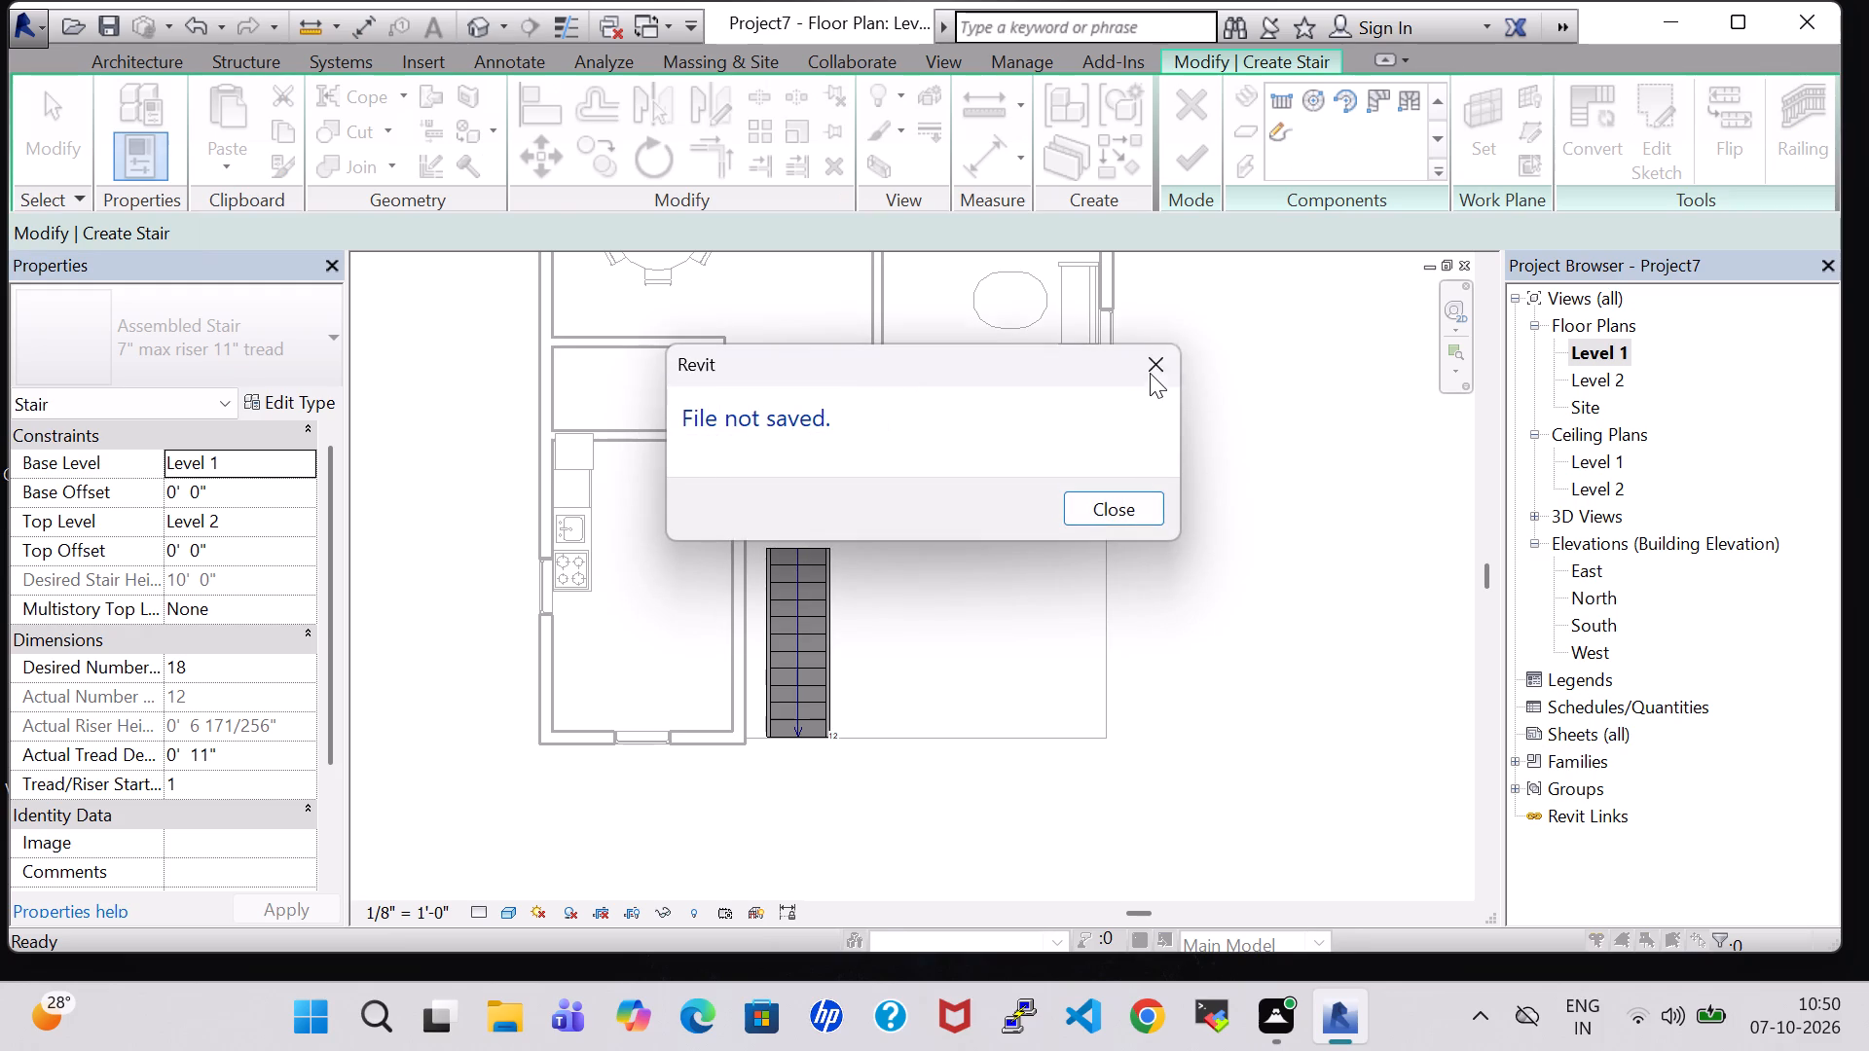
scroll(1189, 475, down, 3)
click(1177, 162)
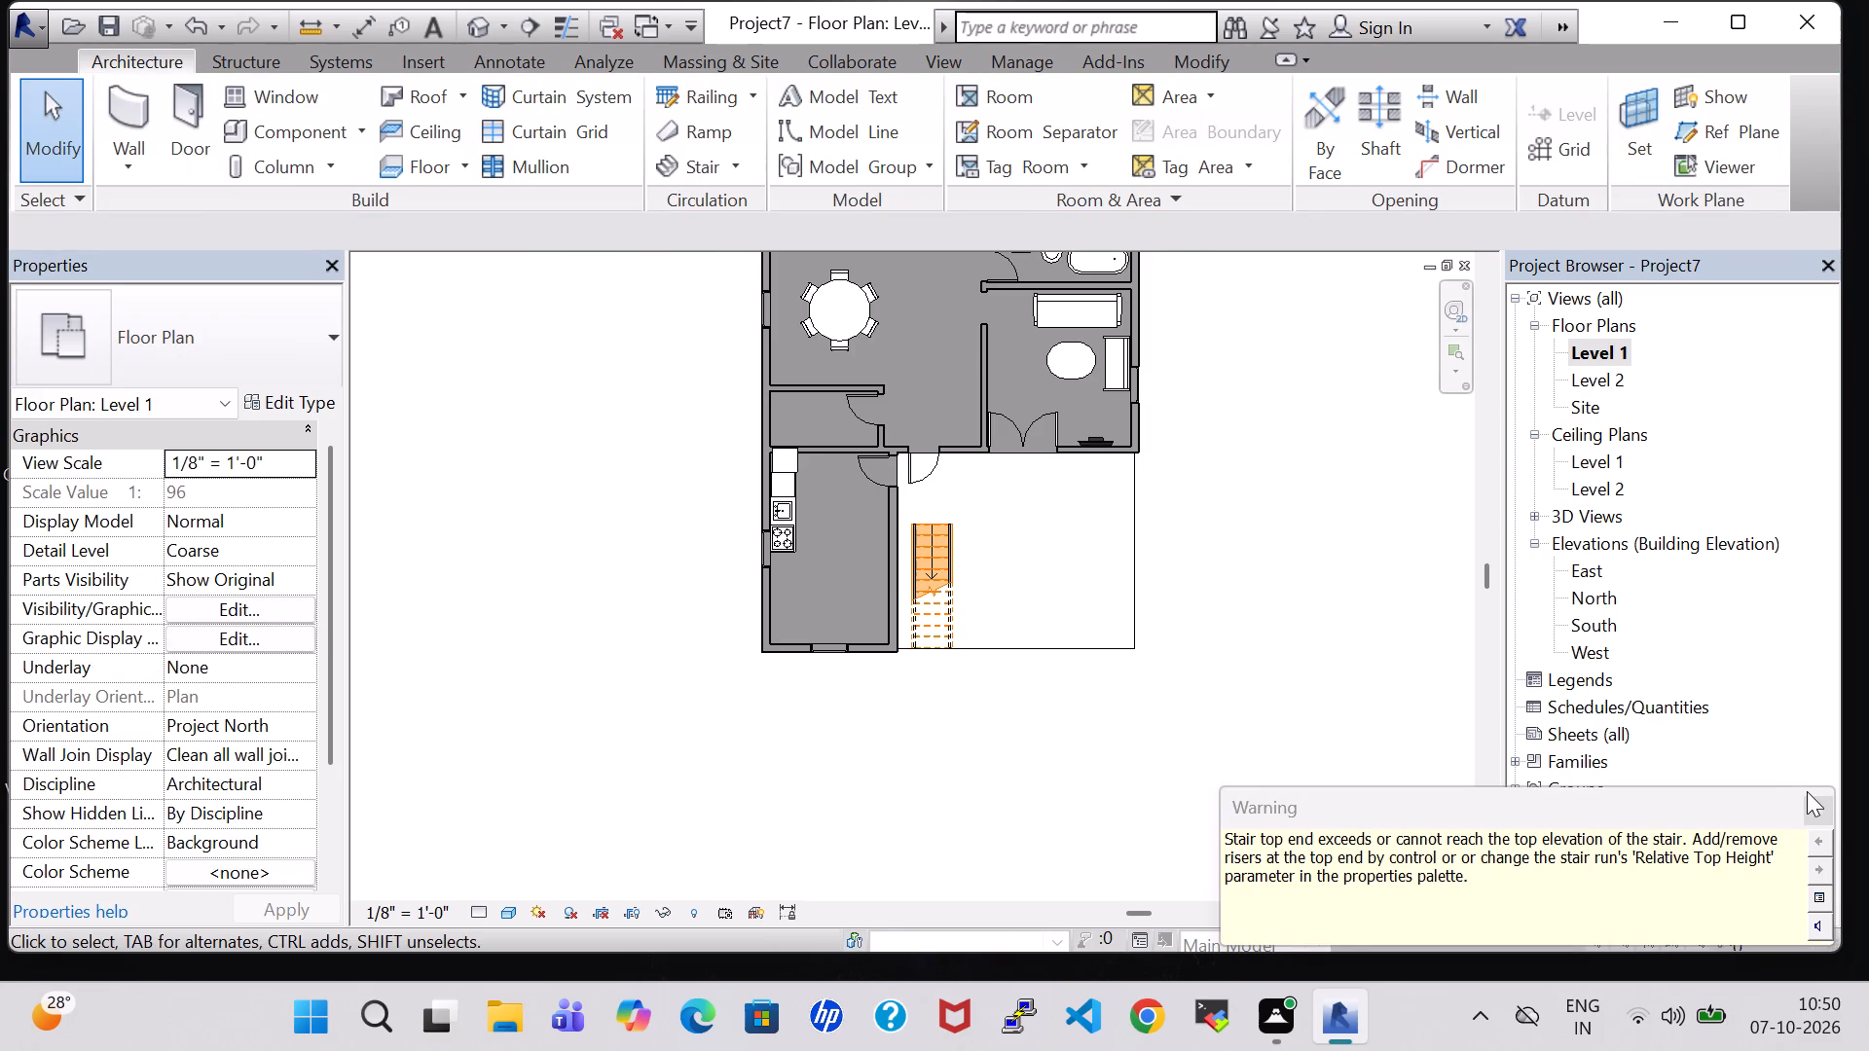
click(1810, 797)
click(484, 19)
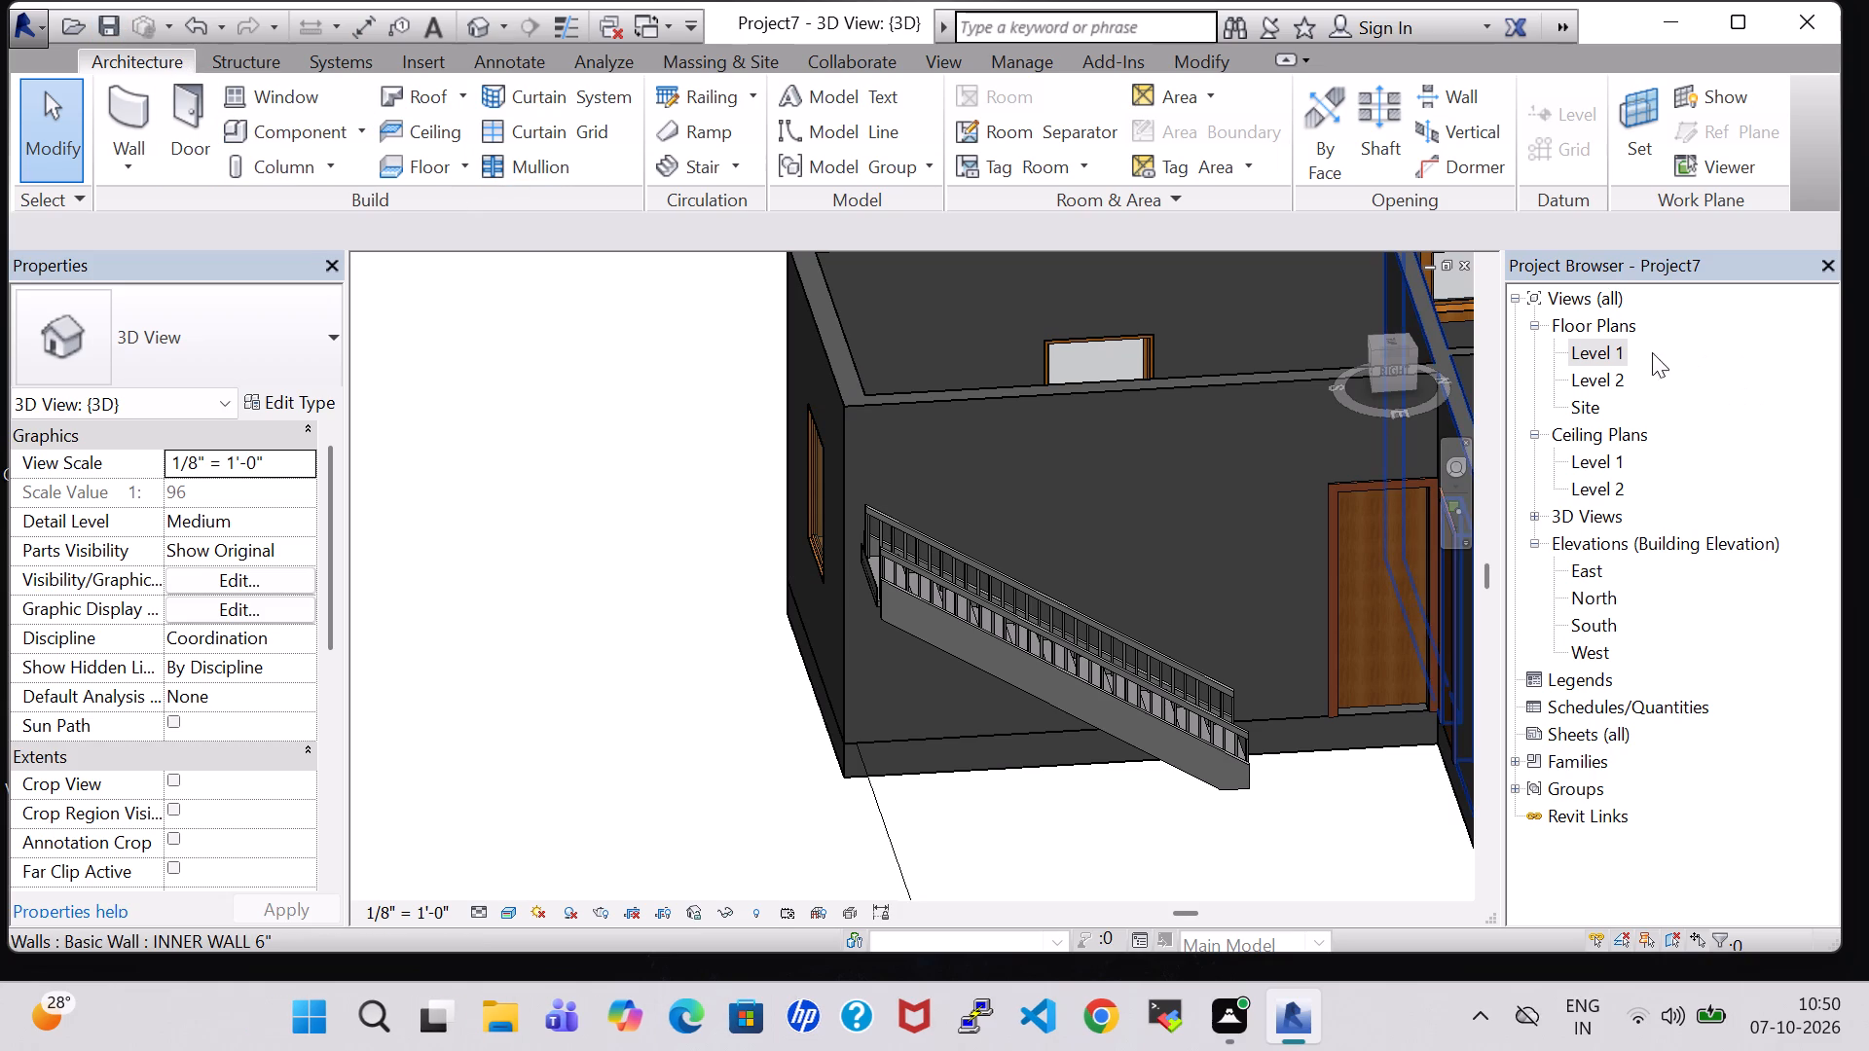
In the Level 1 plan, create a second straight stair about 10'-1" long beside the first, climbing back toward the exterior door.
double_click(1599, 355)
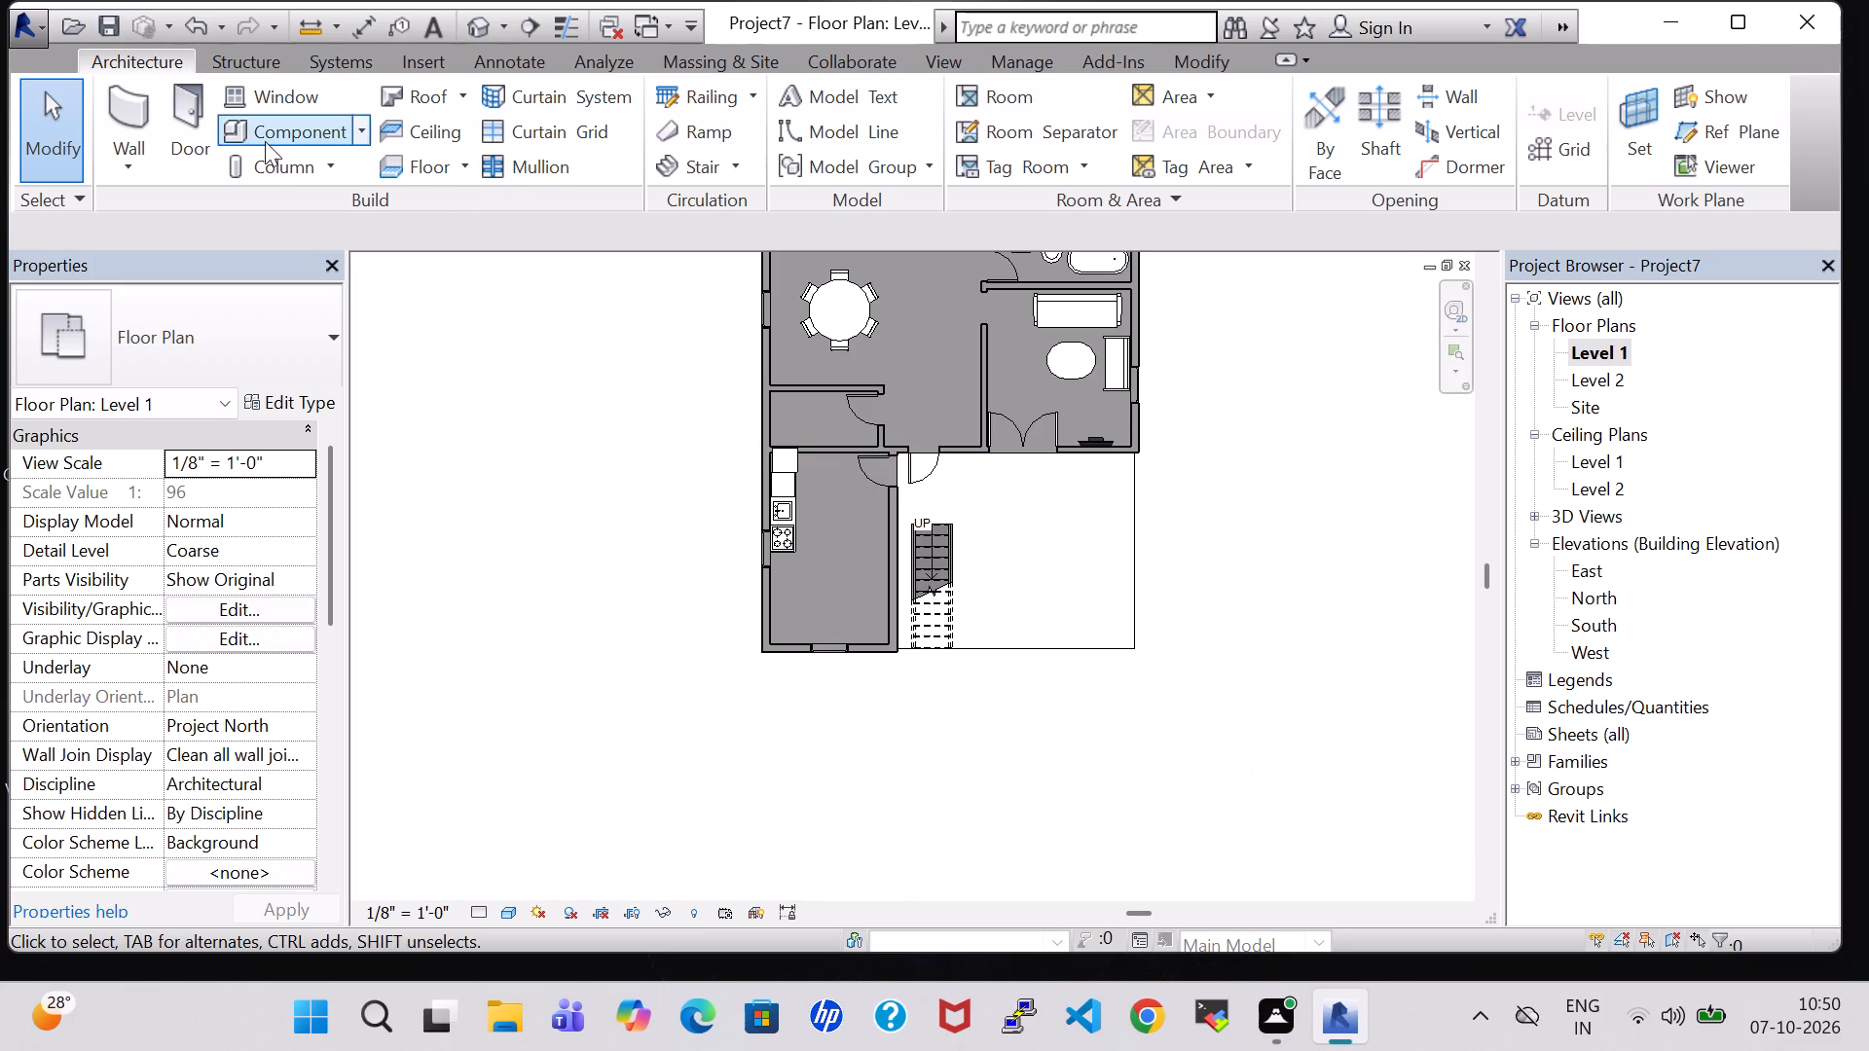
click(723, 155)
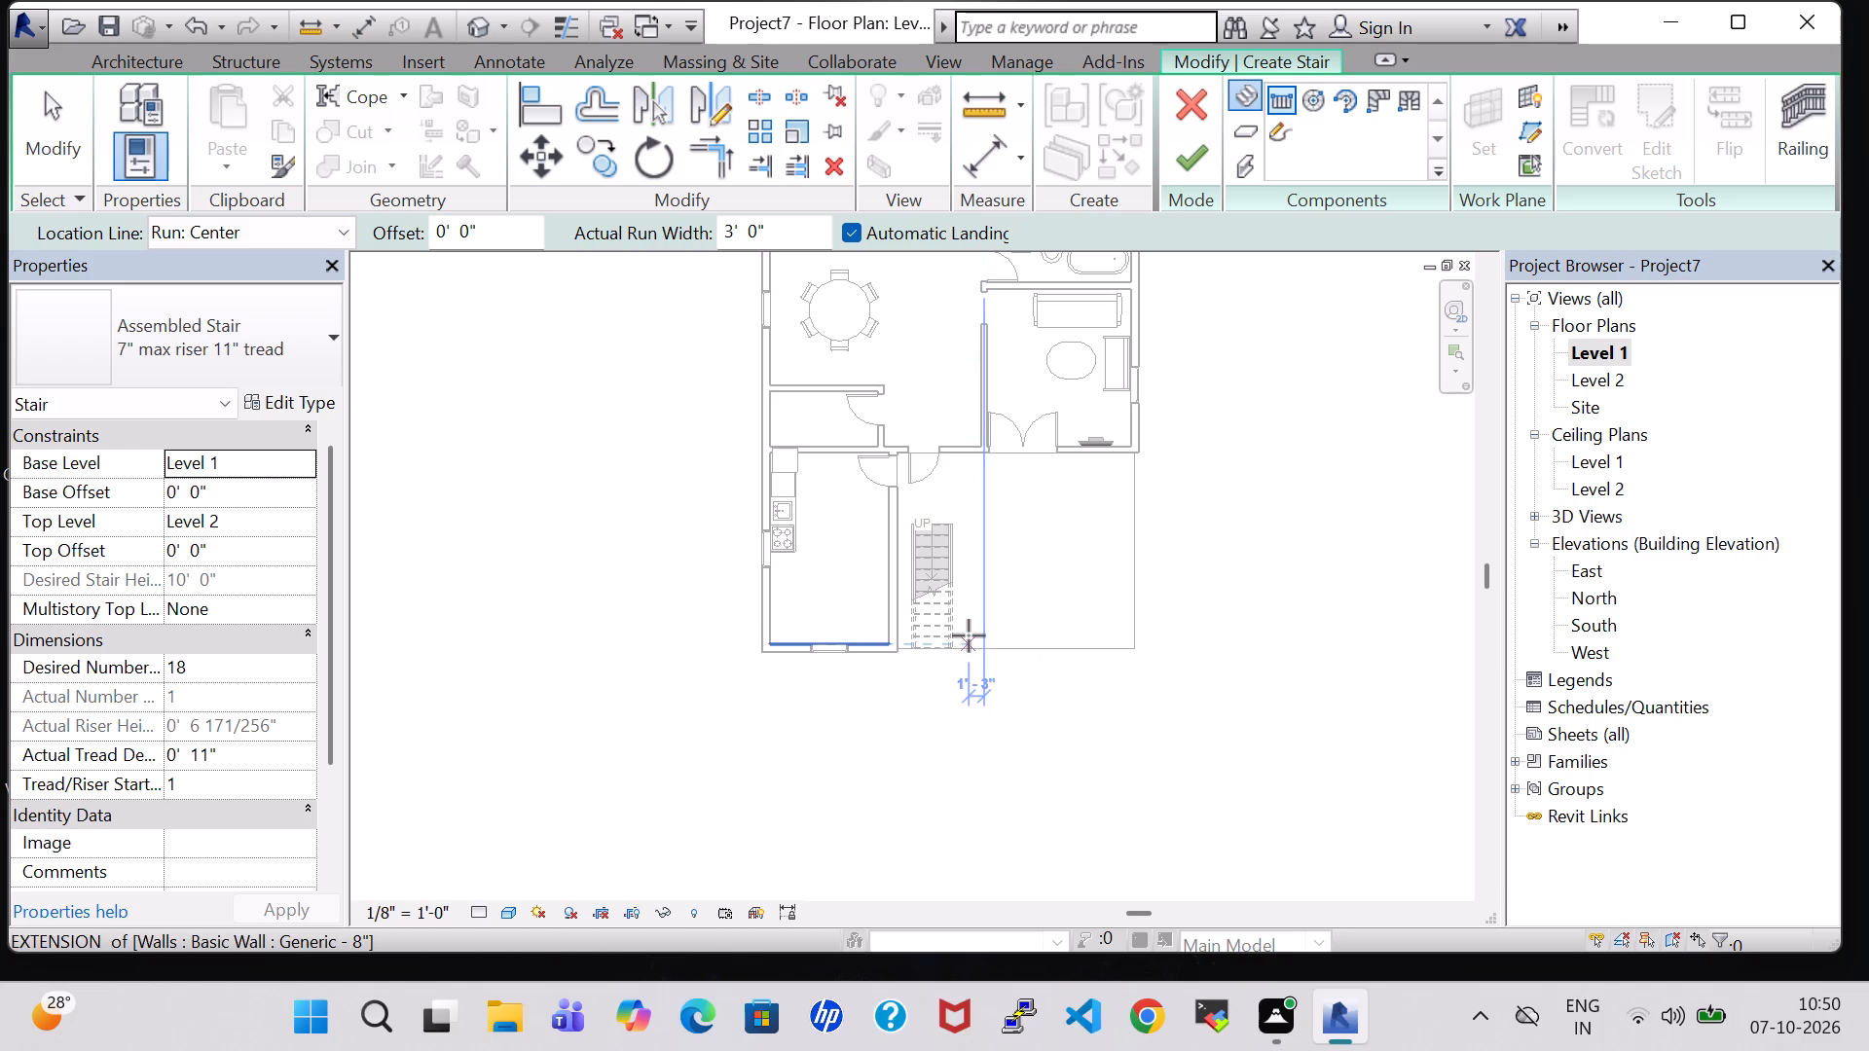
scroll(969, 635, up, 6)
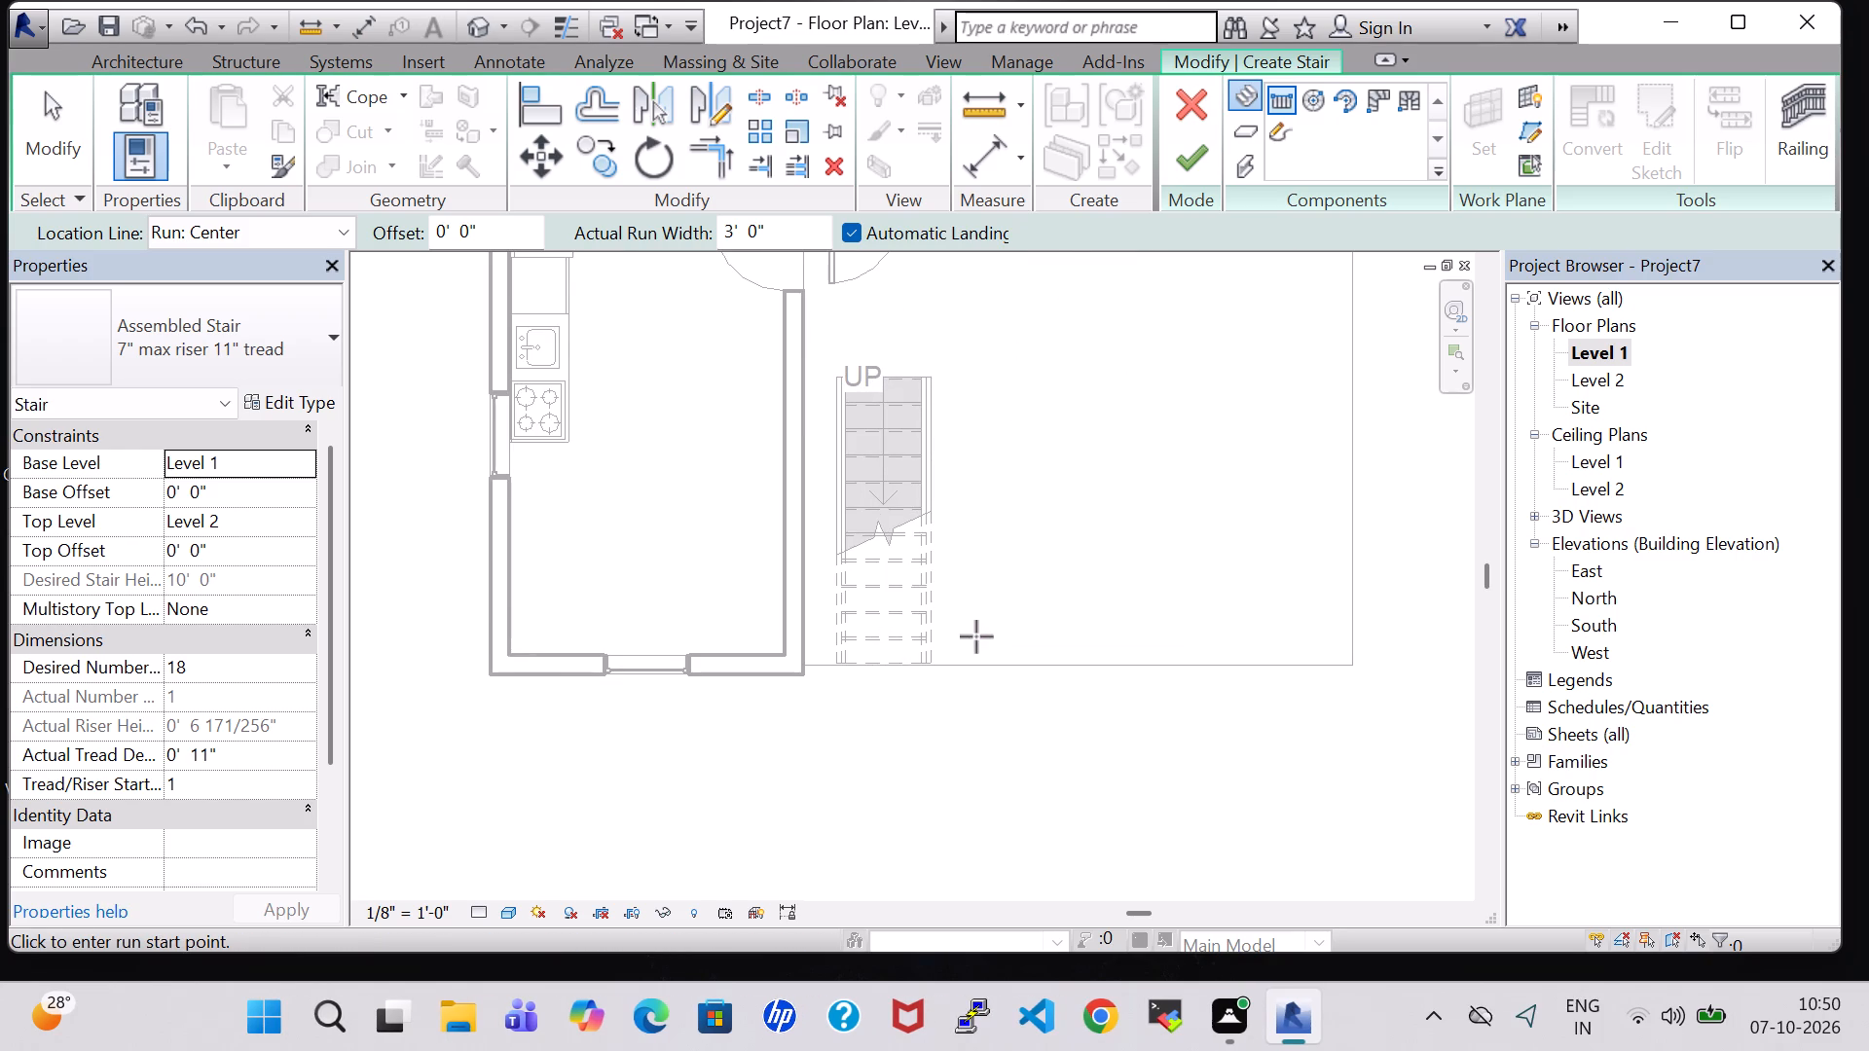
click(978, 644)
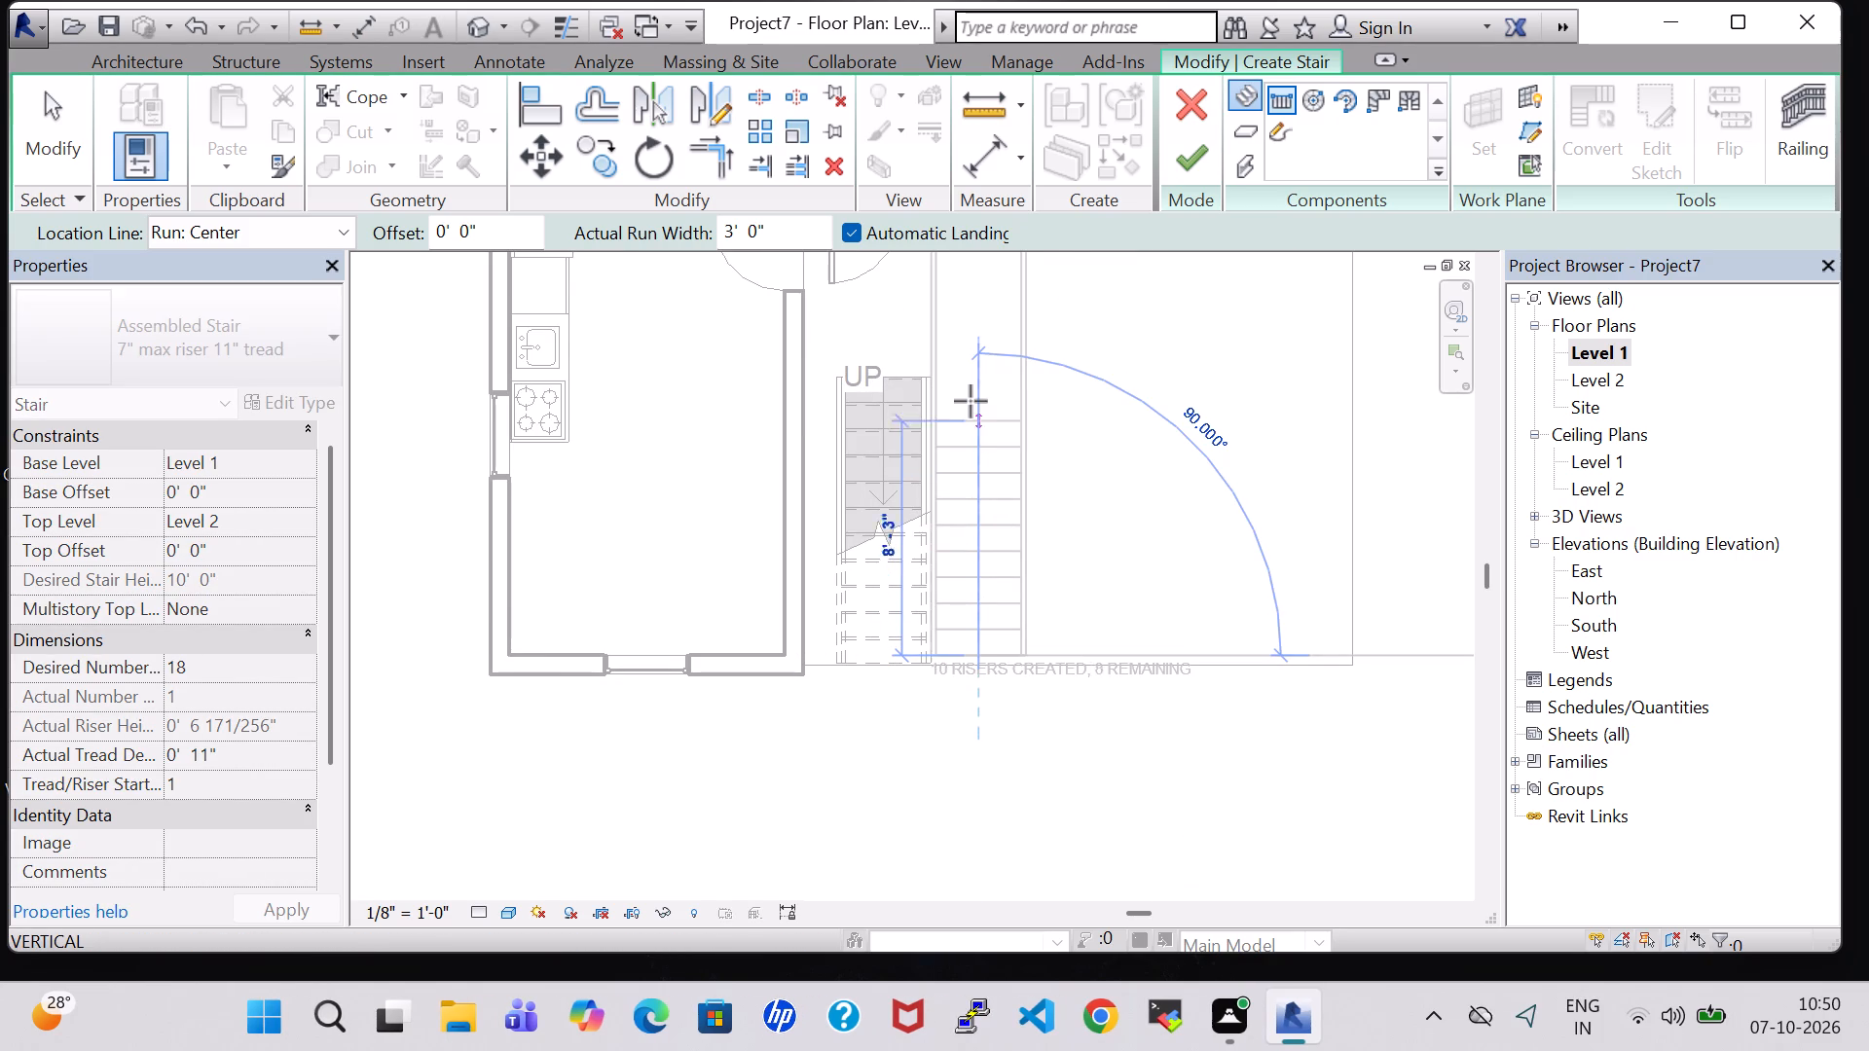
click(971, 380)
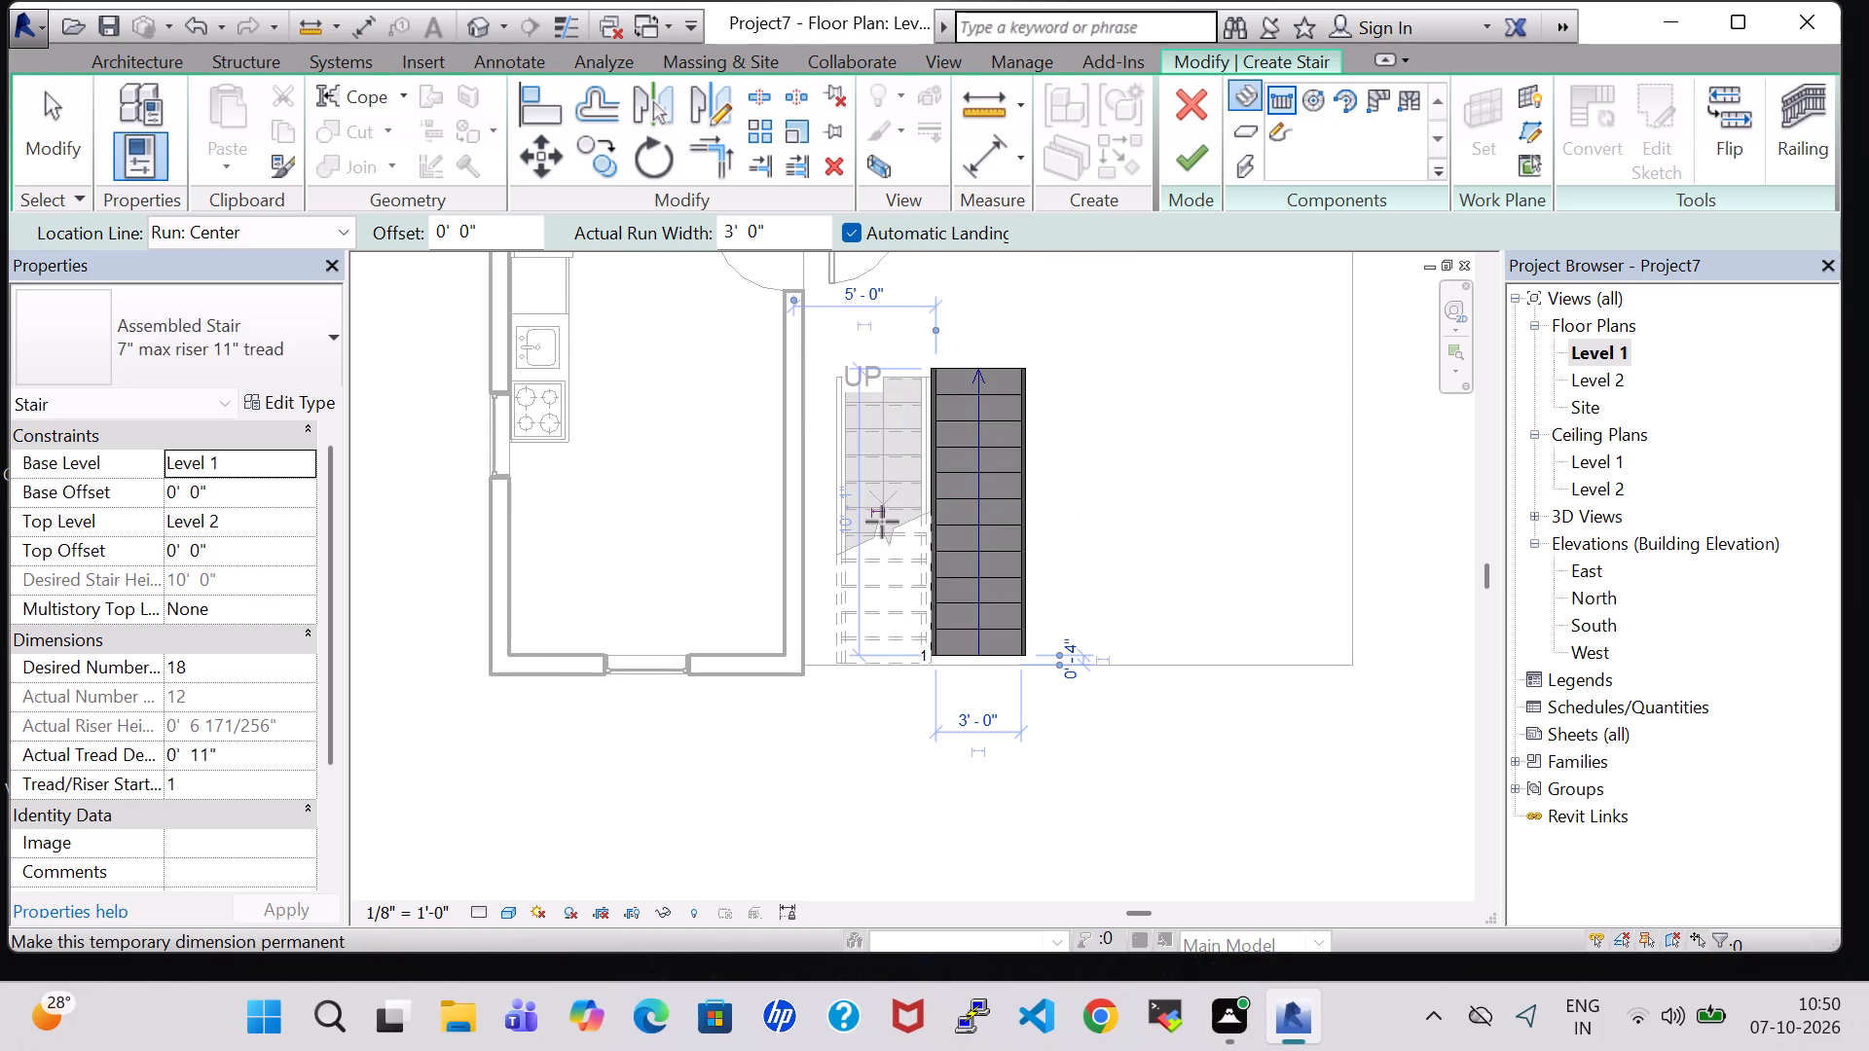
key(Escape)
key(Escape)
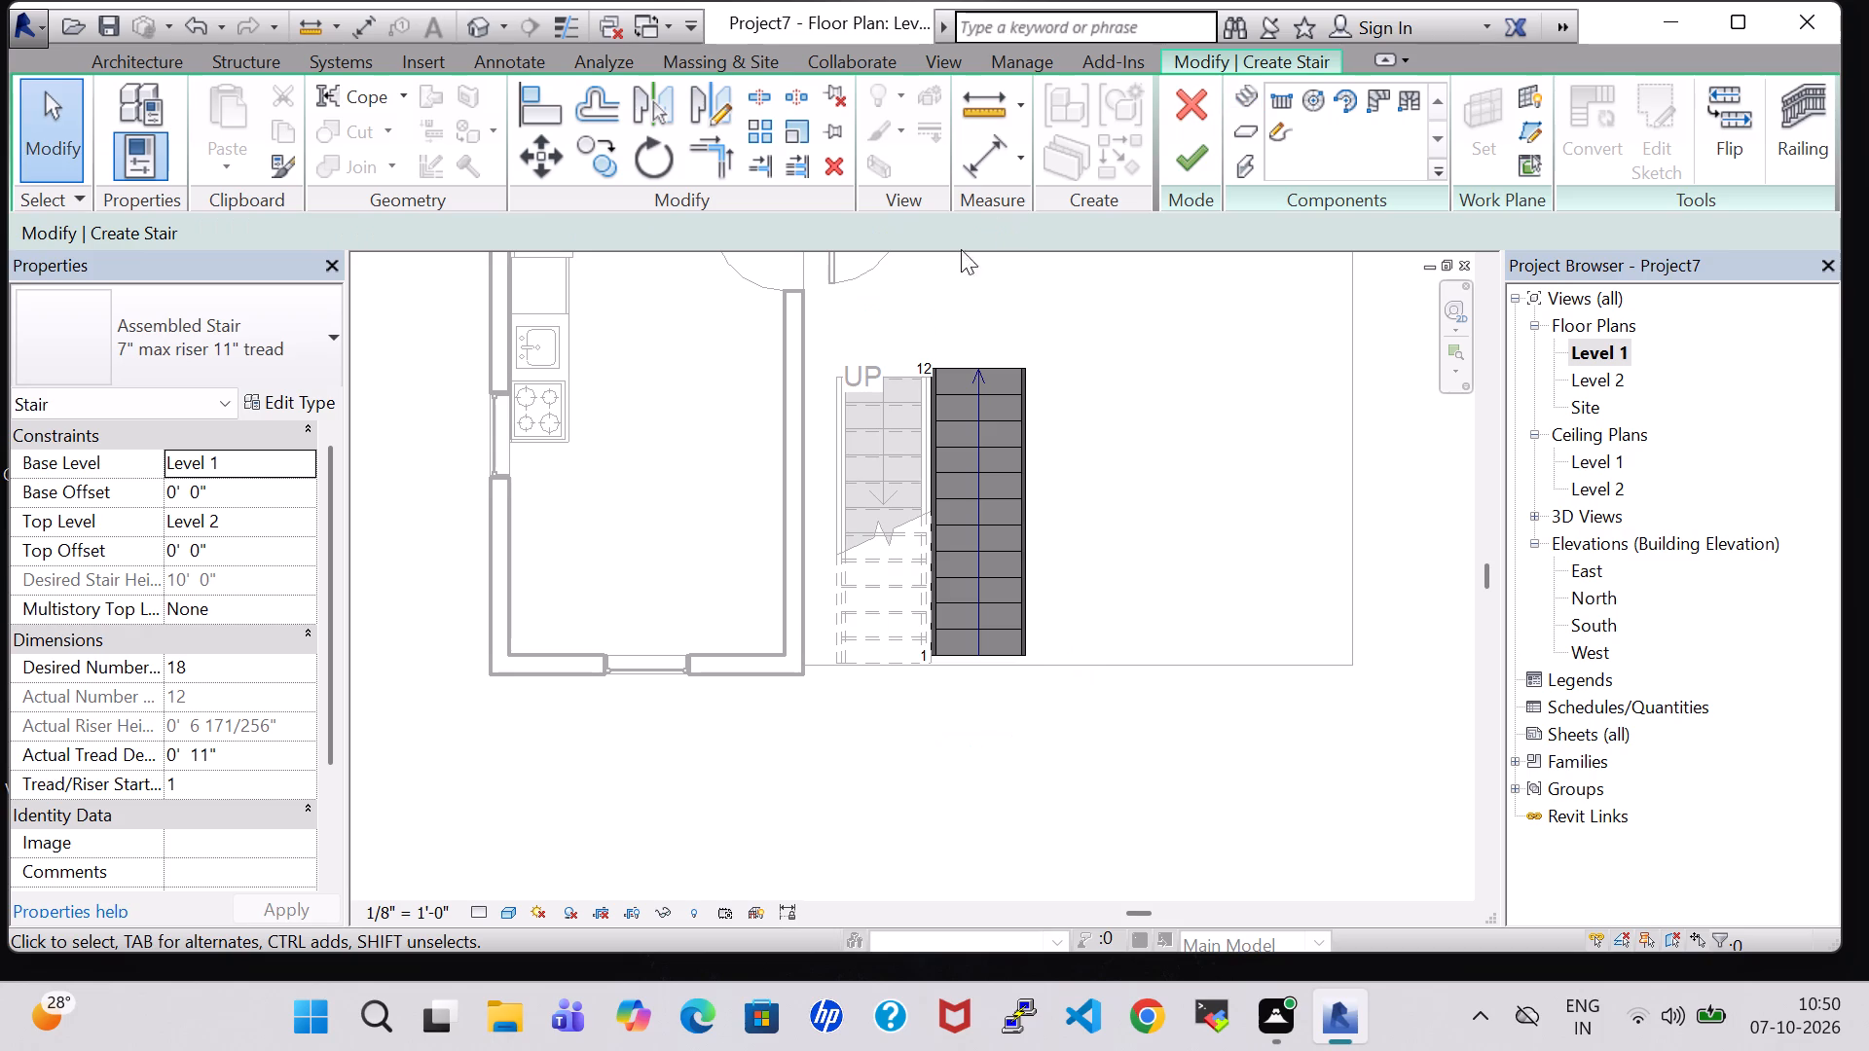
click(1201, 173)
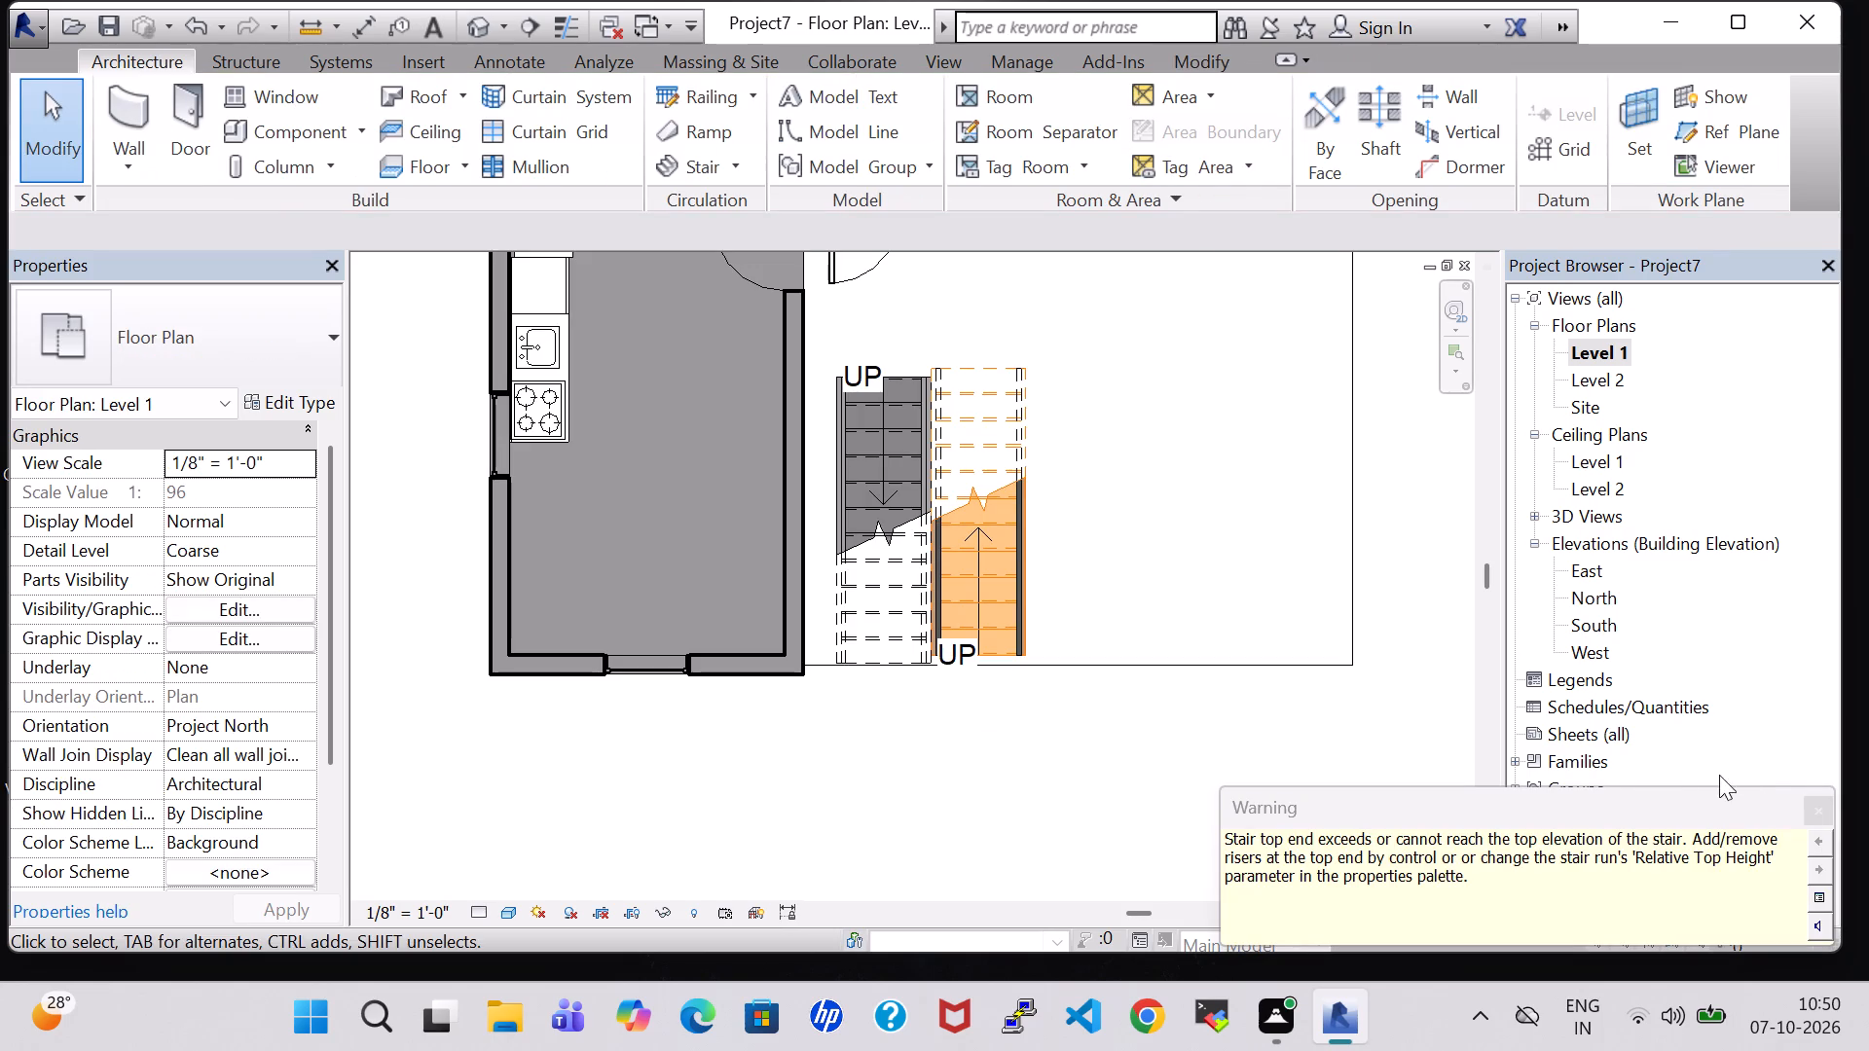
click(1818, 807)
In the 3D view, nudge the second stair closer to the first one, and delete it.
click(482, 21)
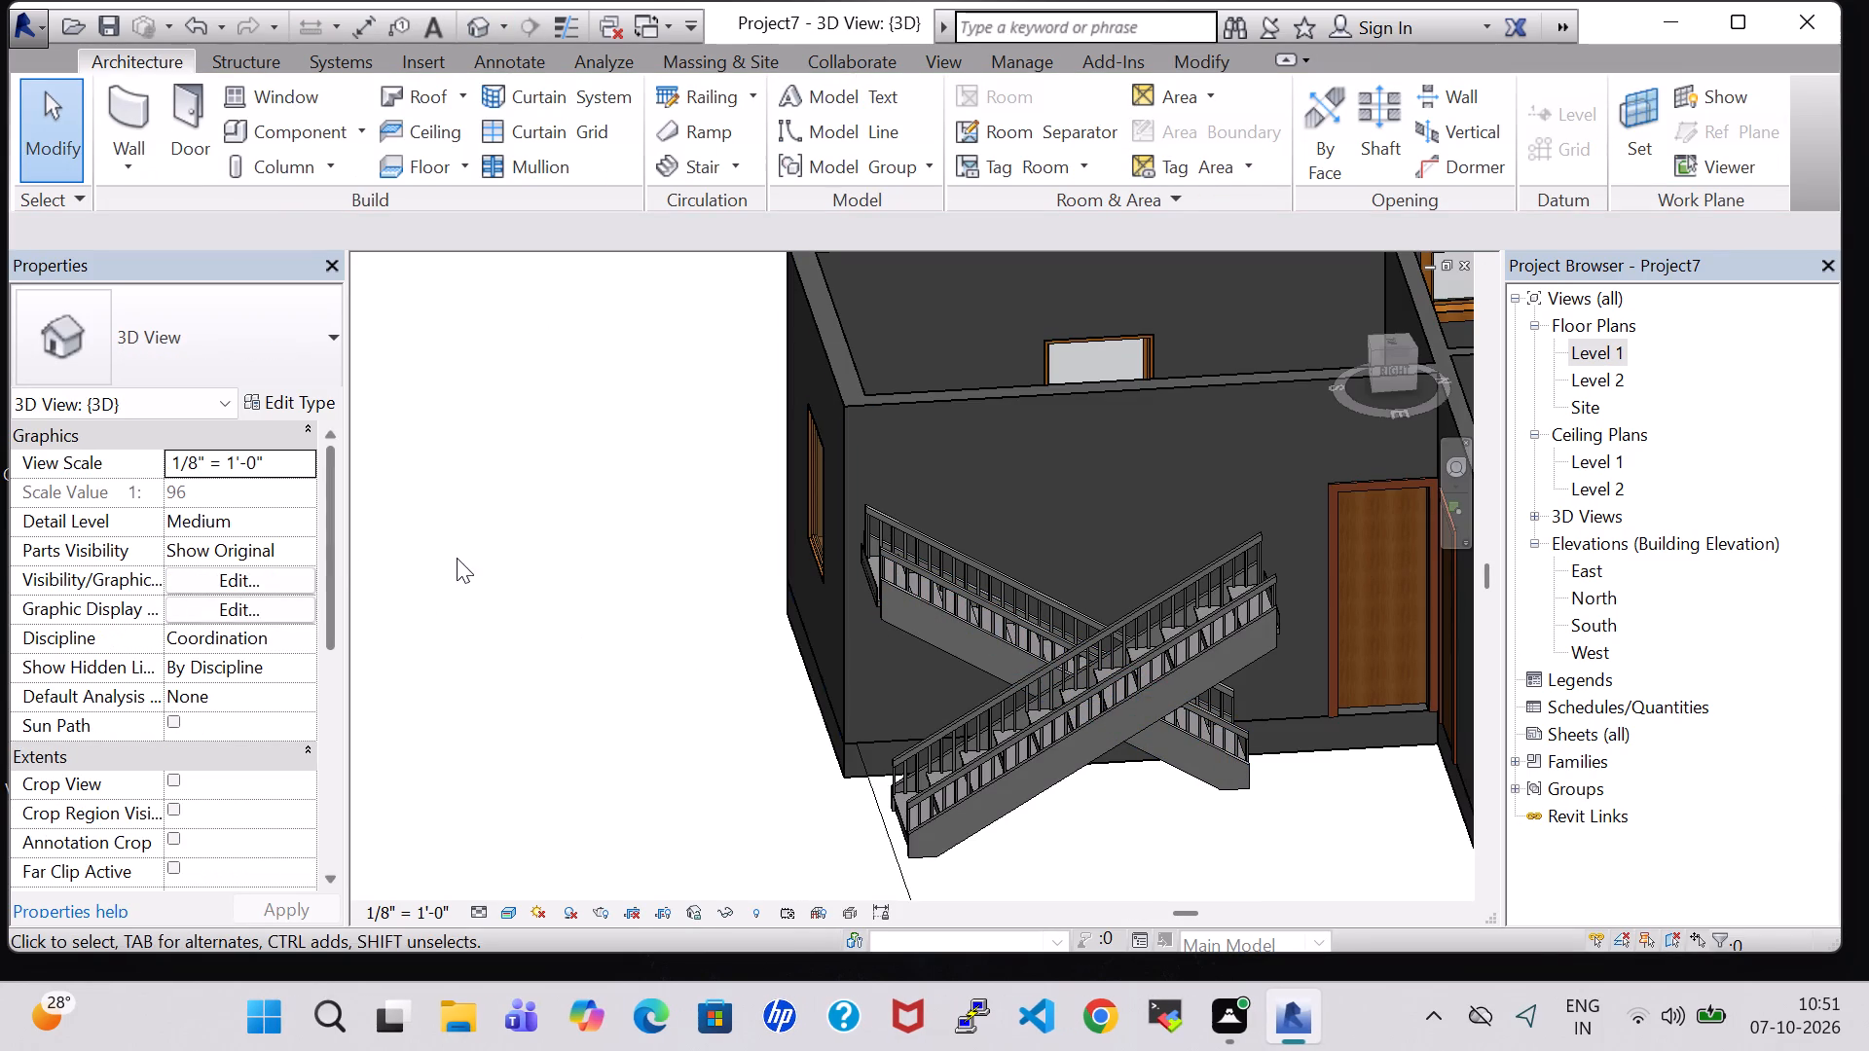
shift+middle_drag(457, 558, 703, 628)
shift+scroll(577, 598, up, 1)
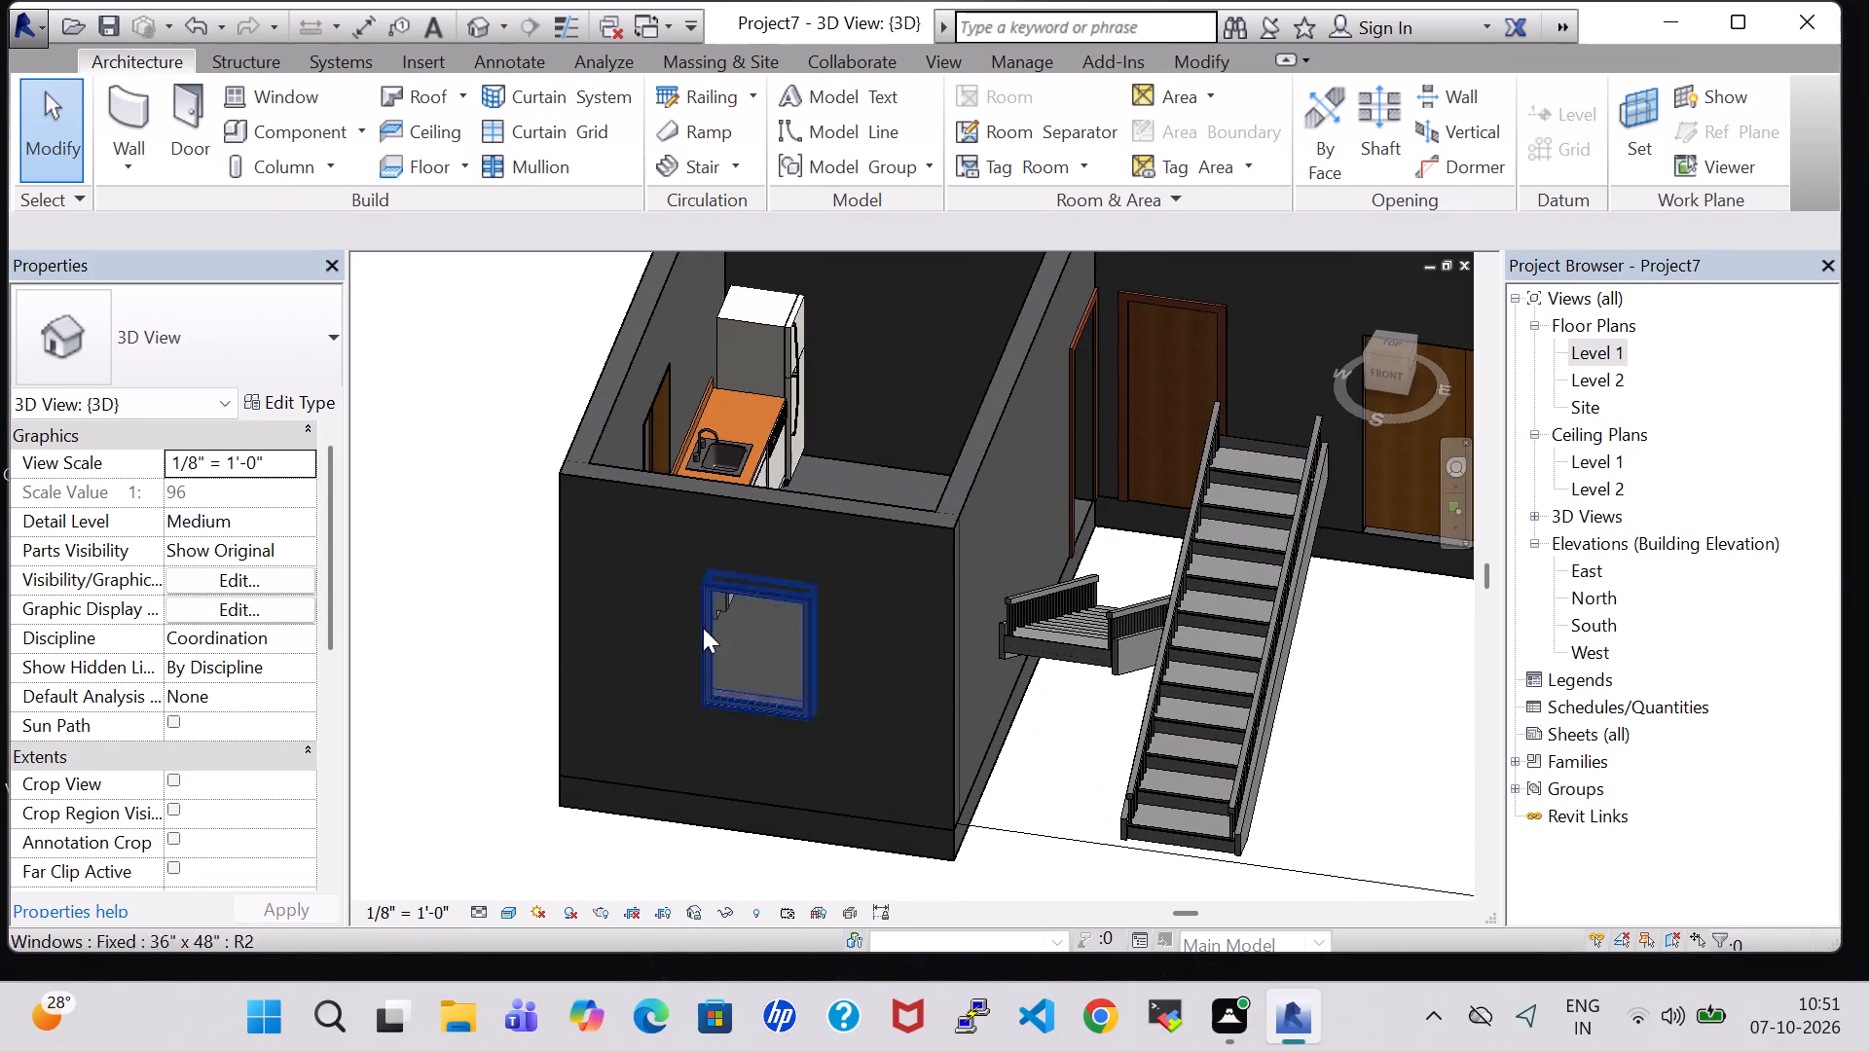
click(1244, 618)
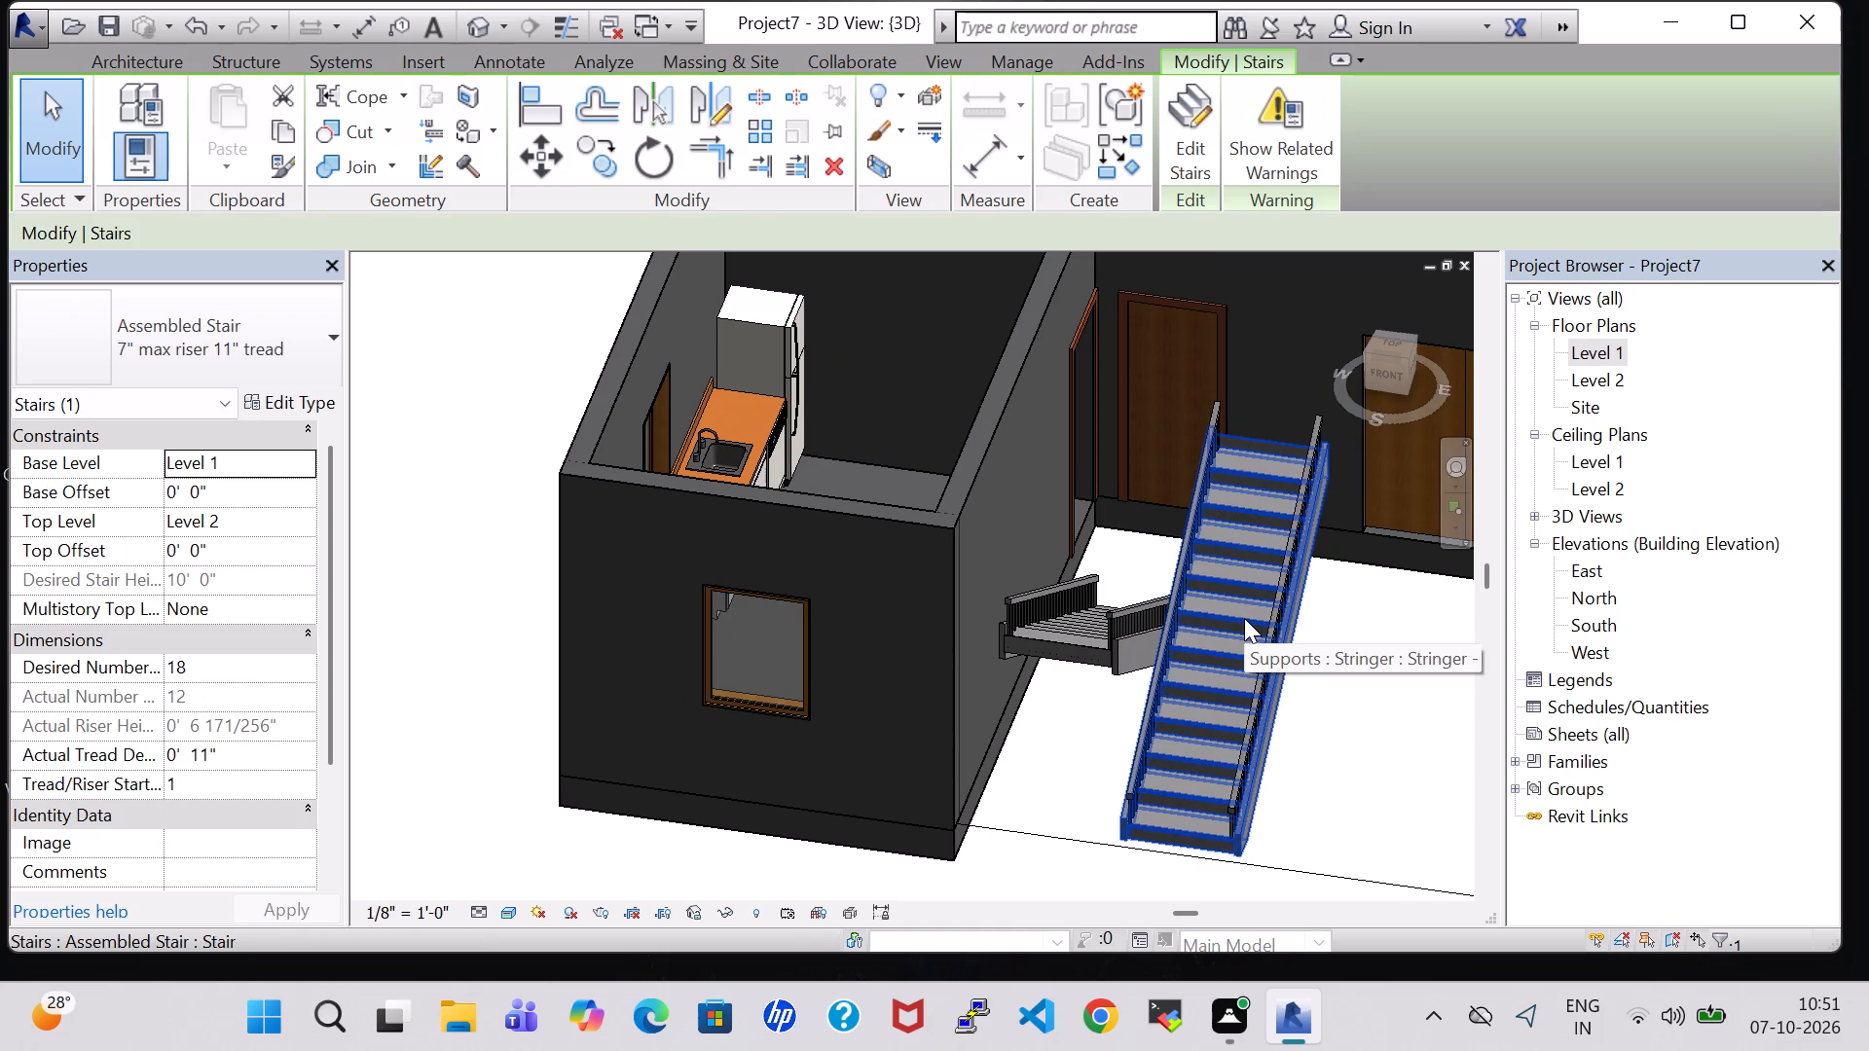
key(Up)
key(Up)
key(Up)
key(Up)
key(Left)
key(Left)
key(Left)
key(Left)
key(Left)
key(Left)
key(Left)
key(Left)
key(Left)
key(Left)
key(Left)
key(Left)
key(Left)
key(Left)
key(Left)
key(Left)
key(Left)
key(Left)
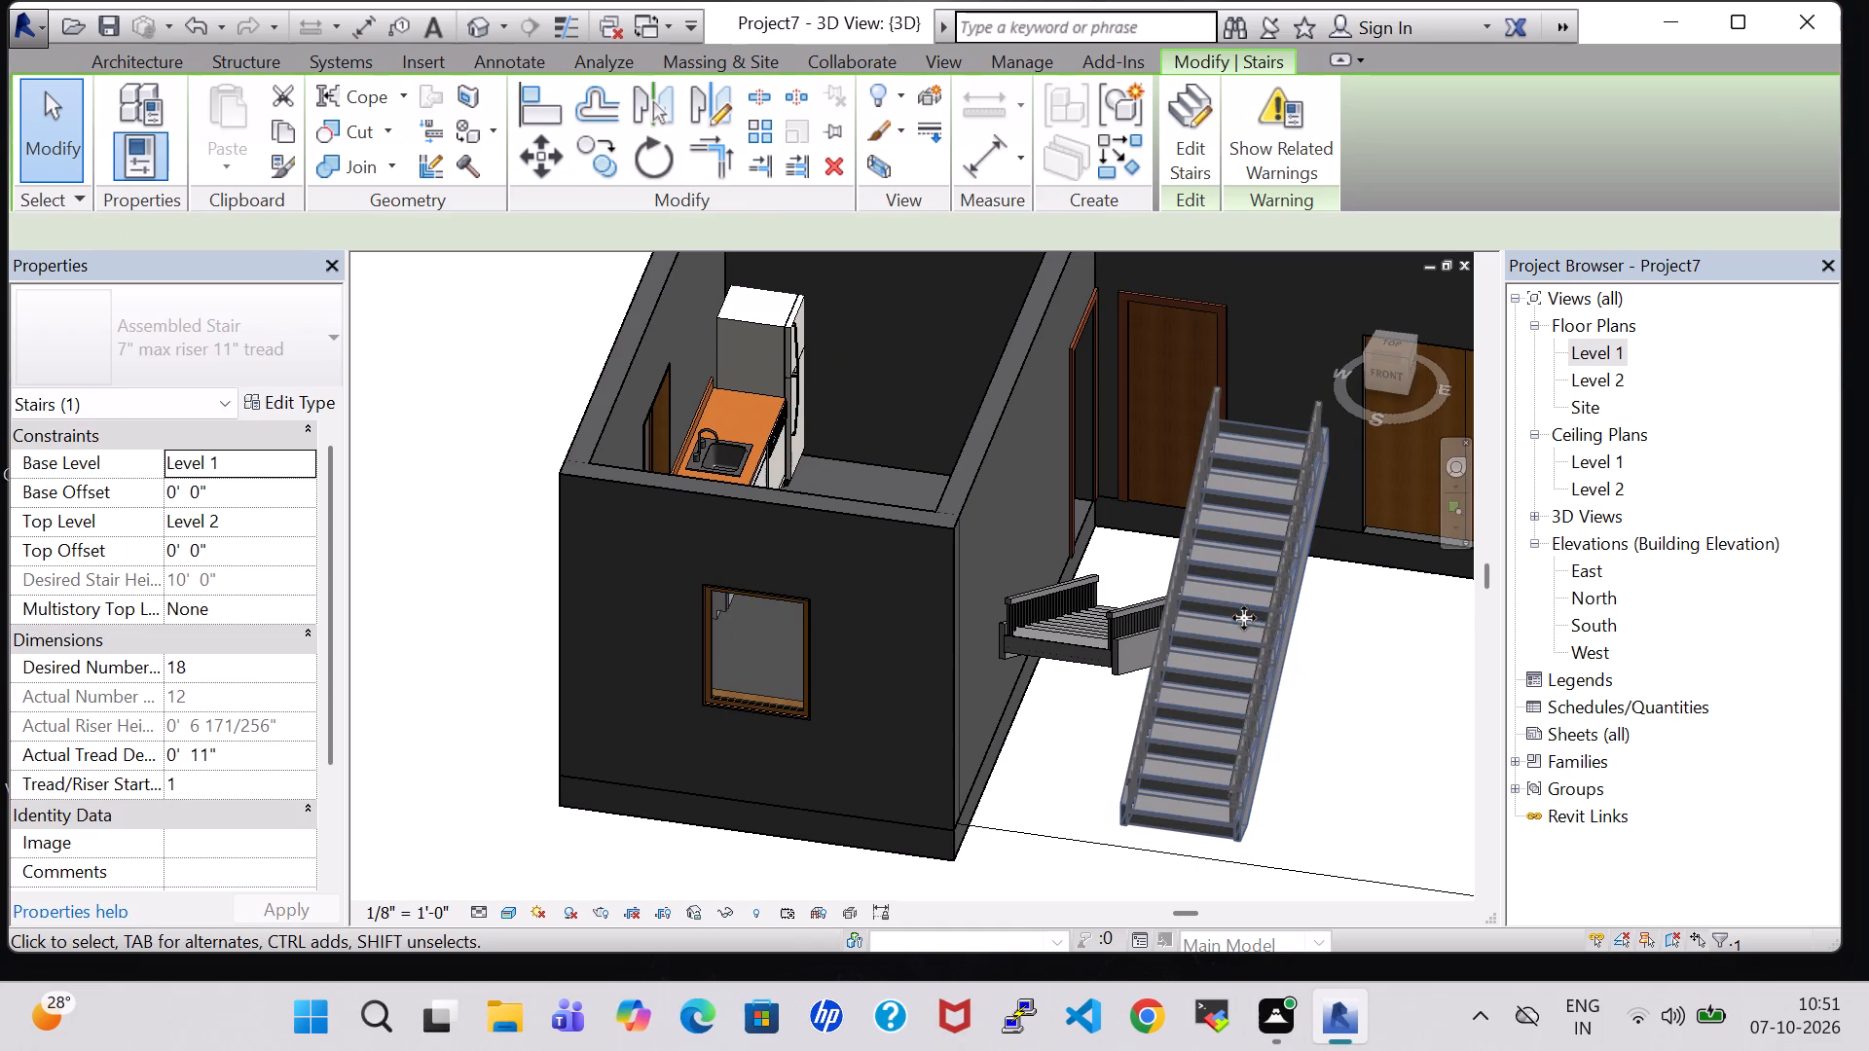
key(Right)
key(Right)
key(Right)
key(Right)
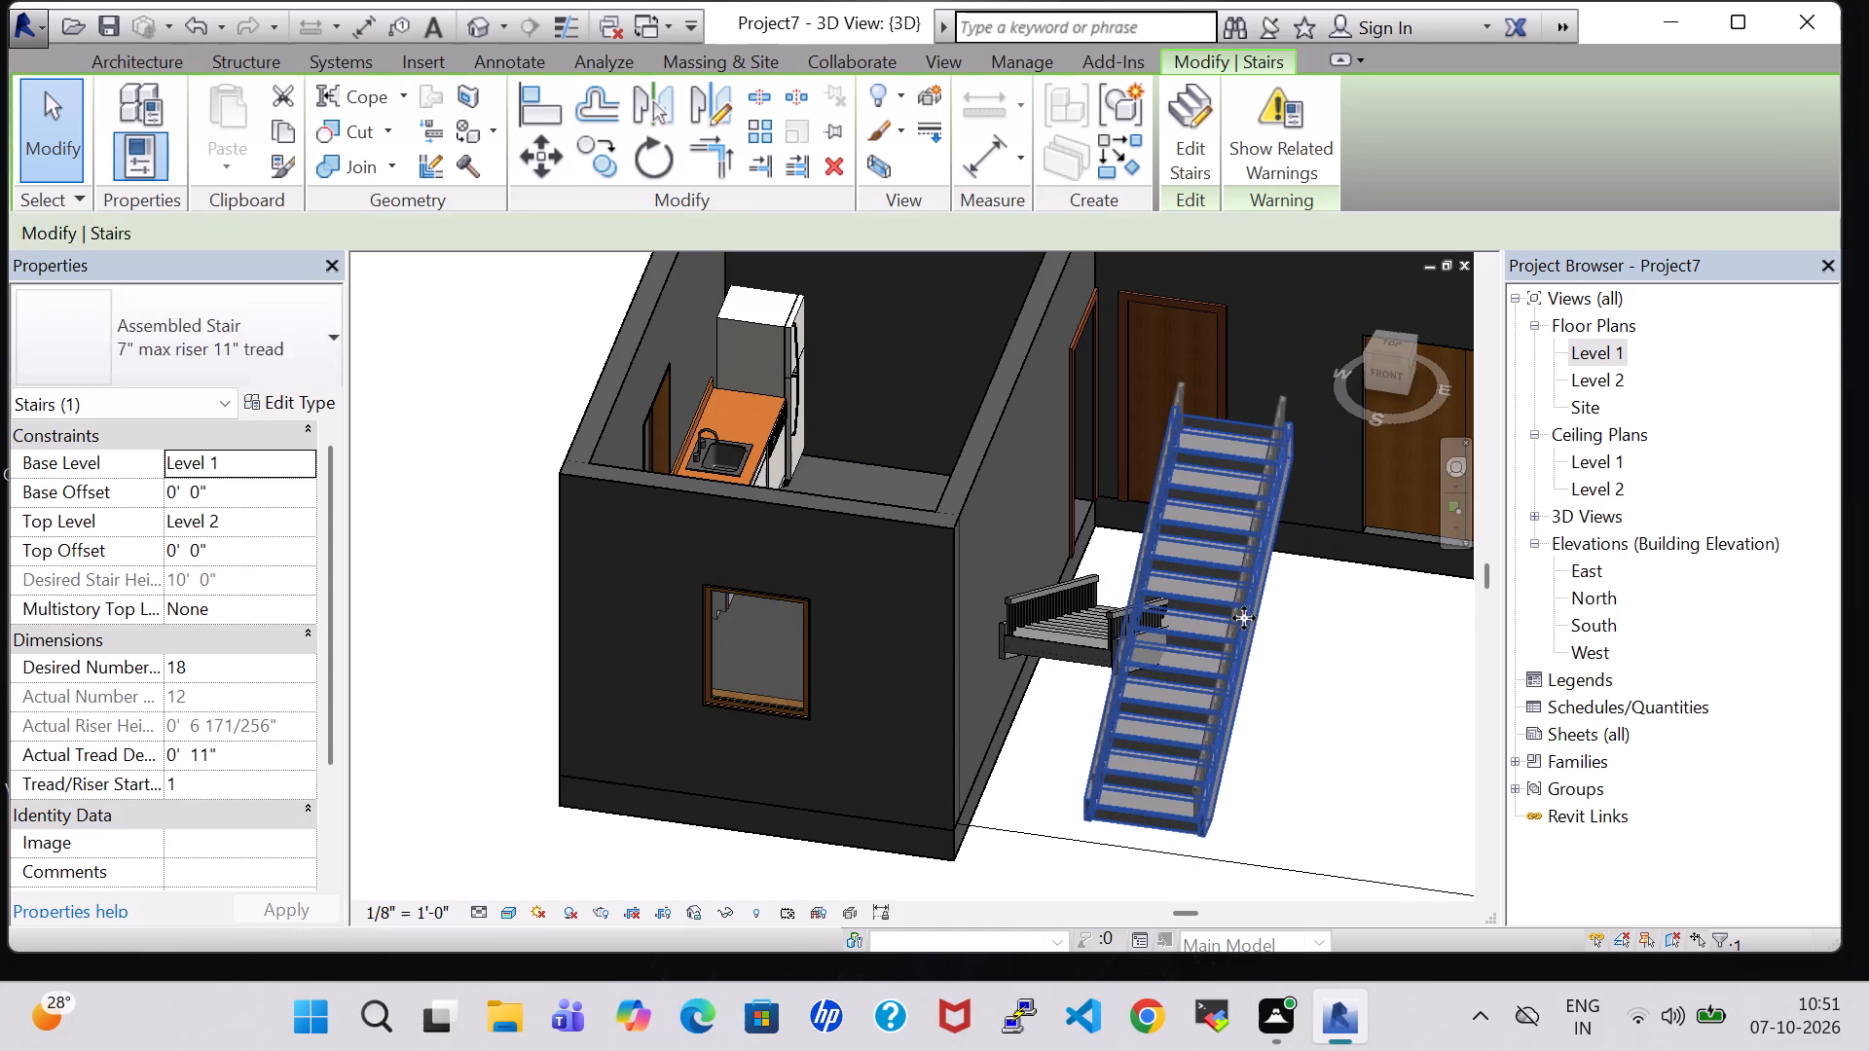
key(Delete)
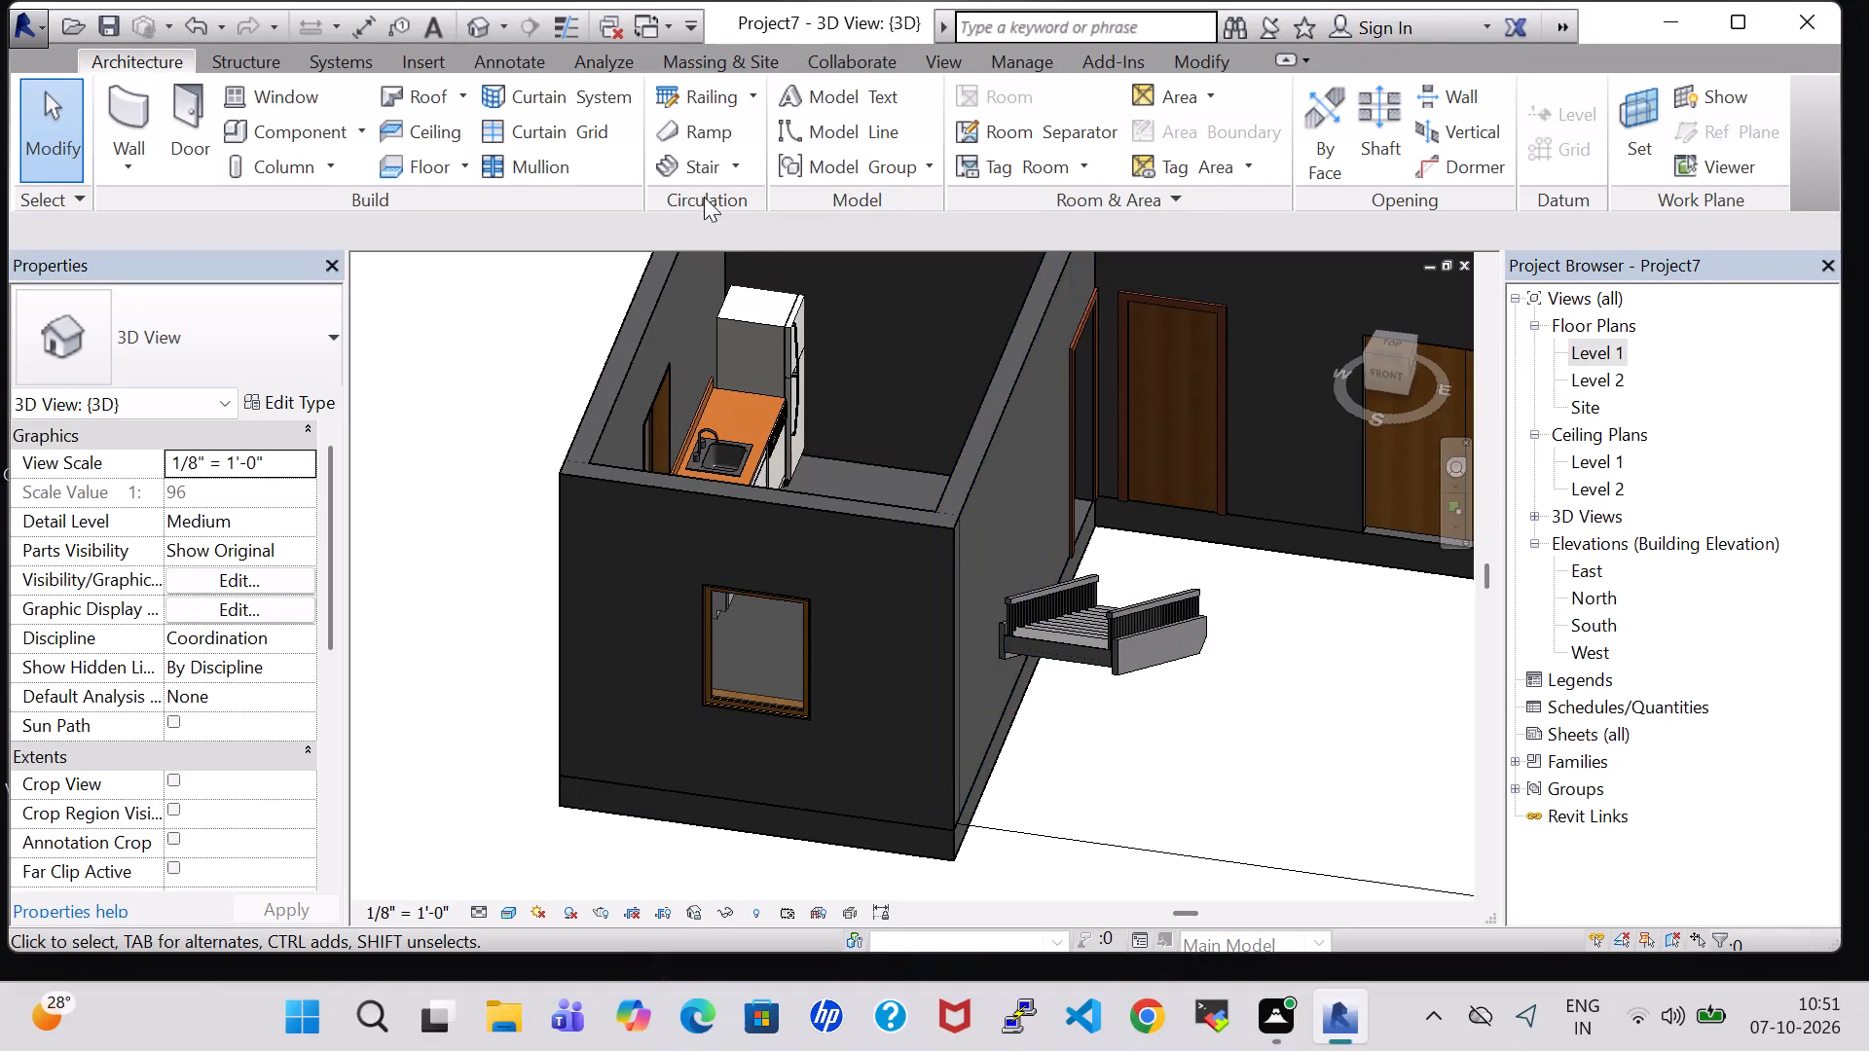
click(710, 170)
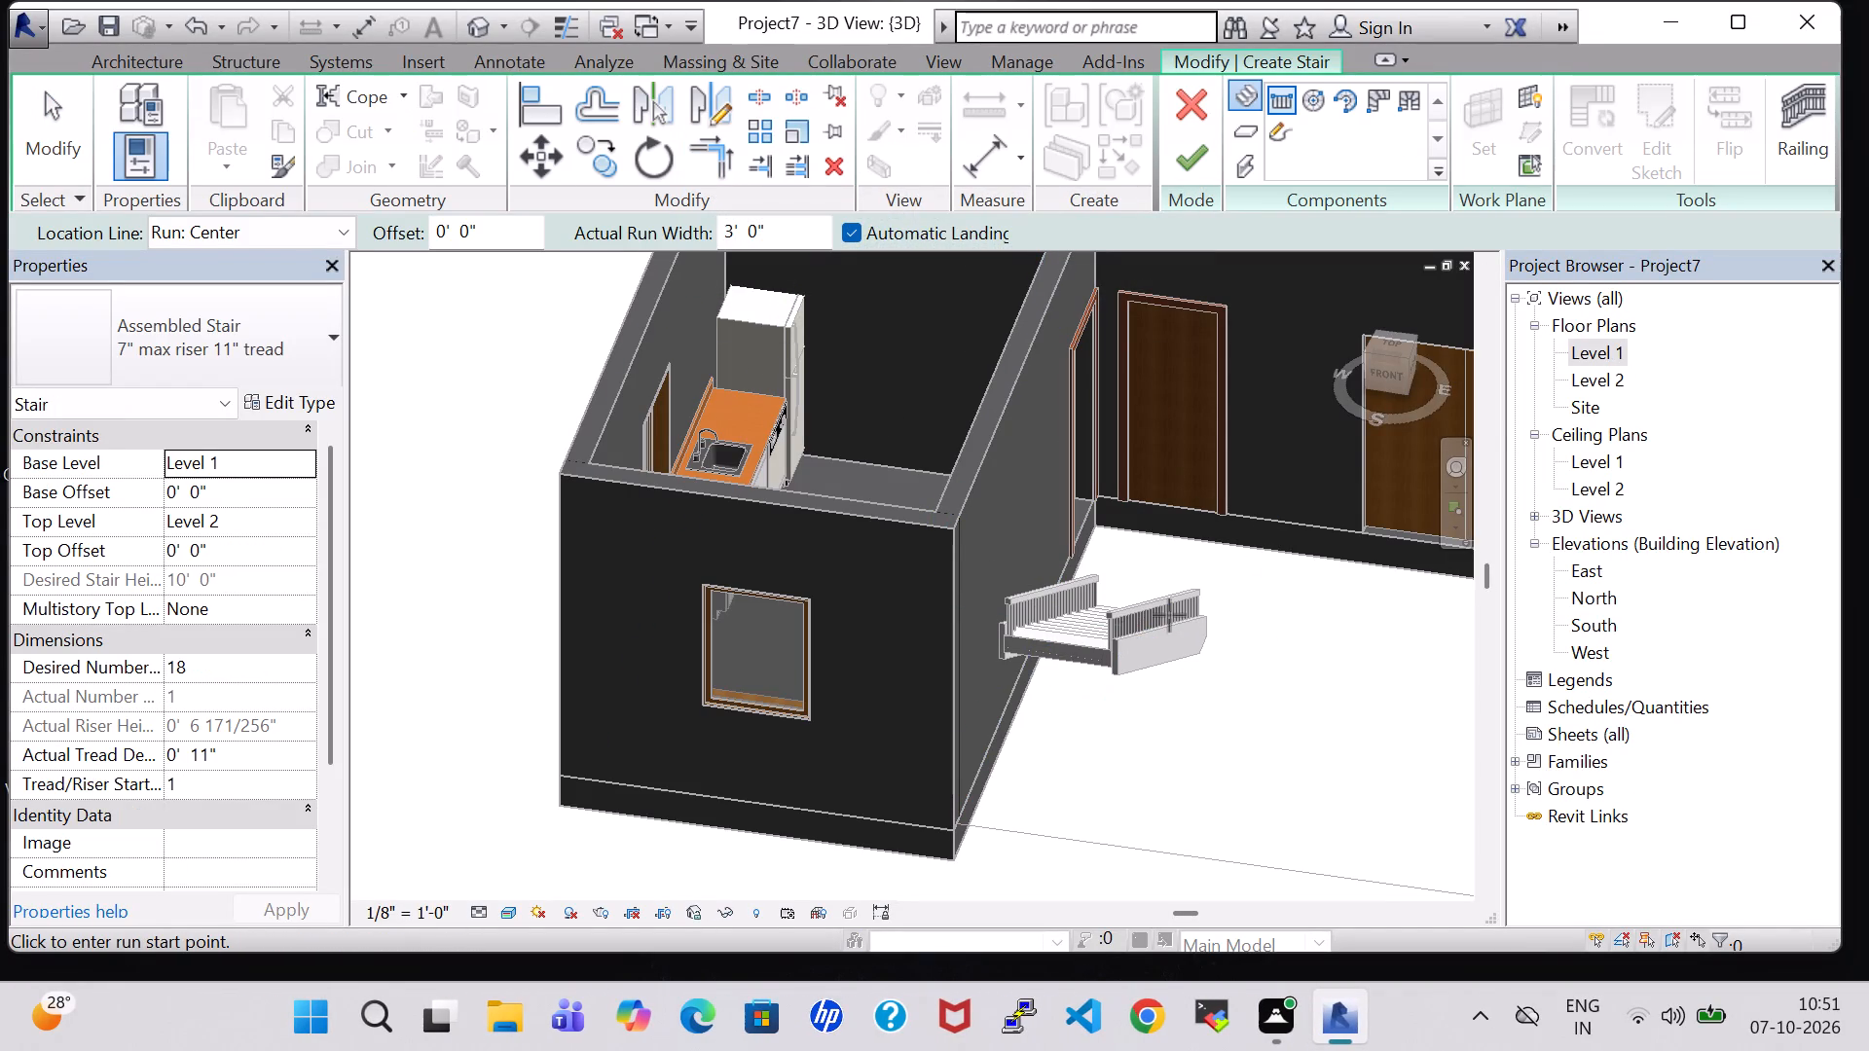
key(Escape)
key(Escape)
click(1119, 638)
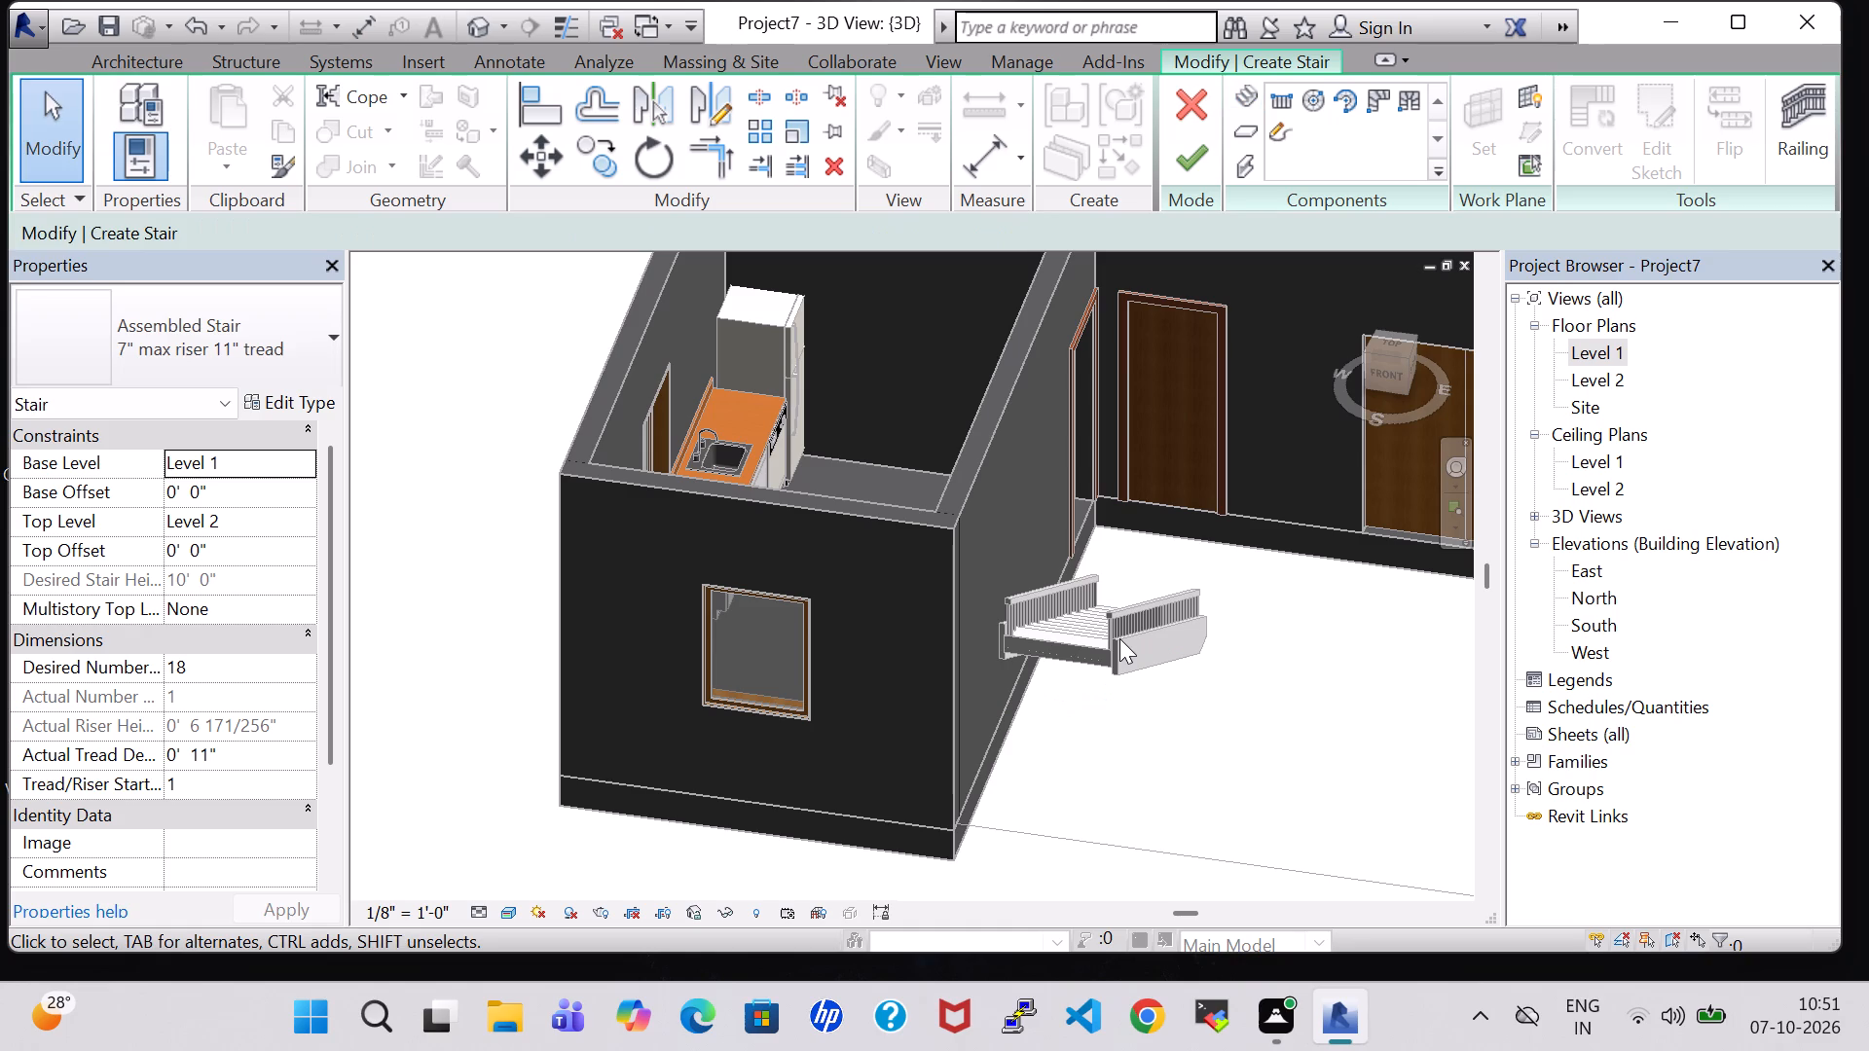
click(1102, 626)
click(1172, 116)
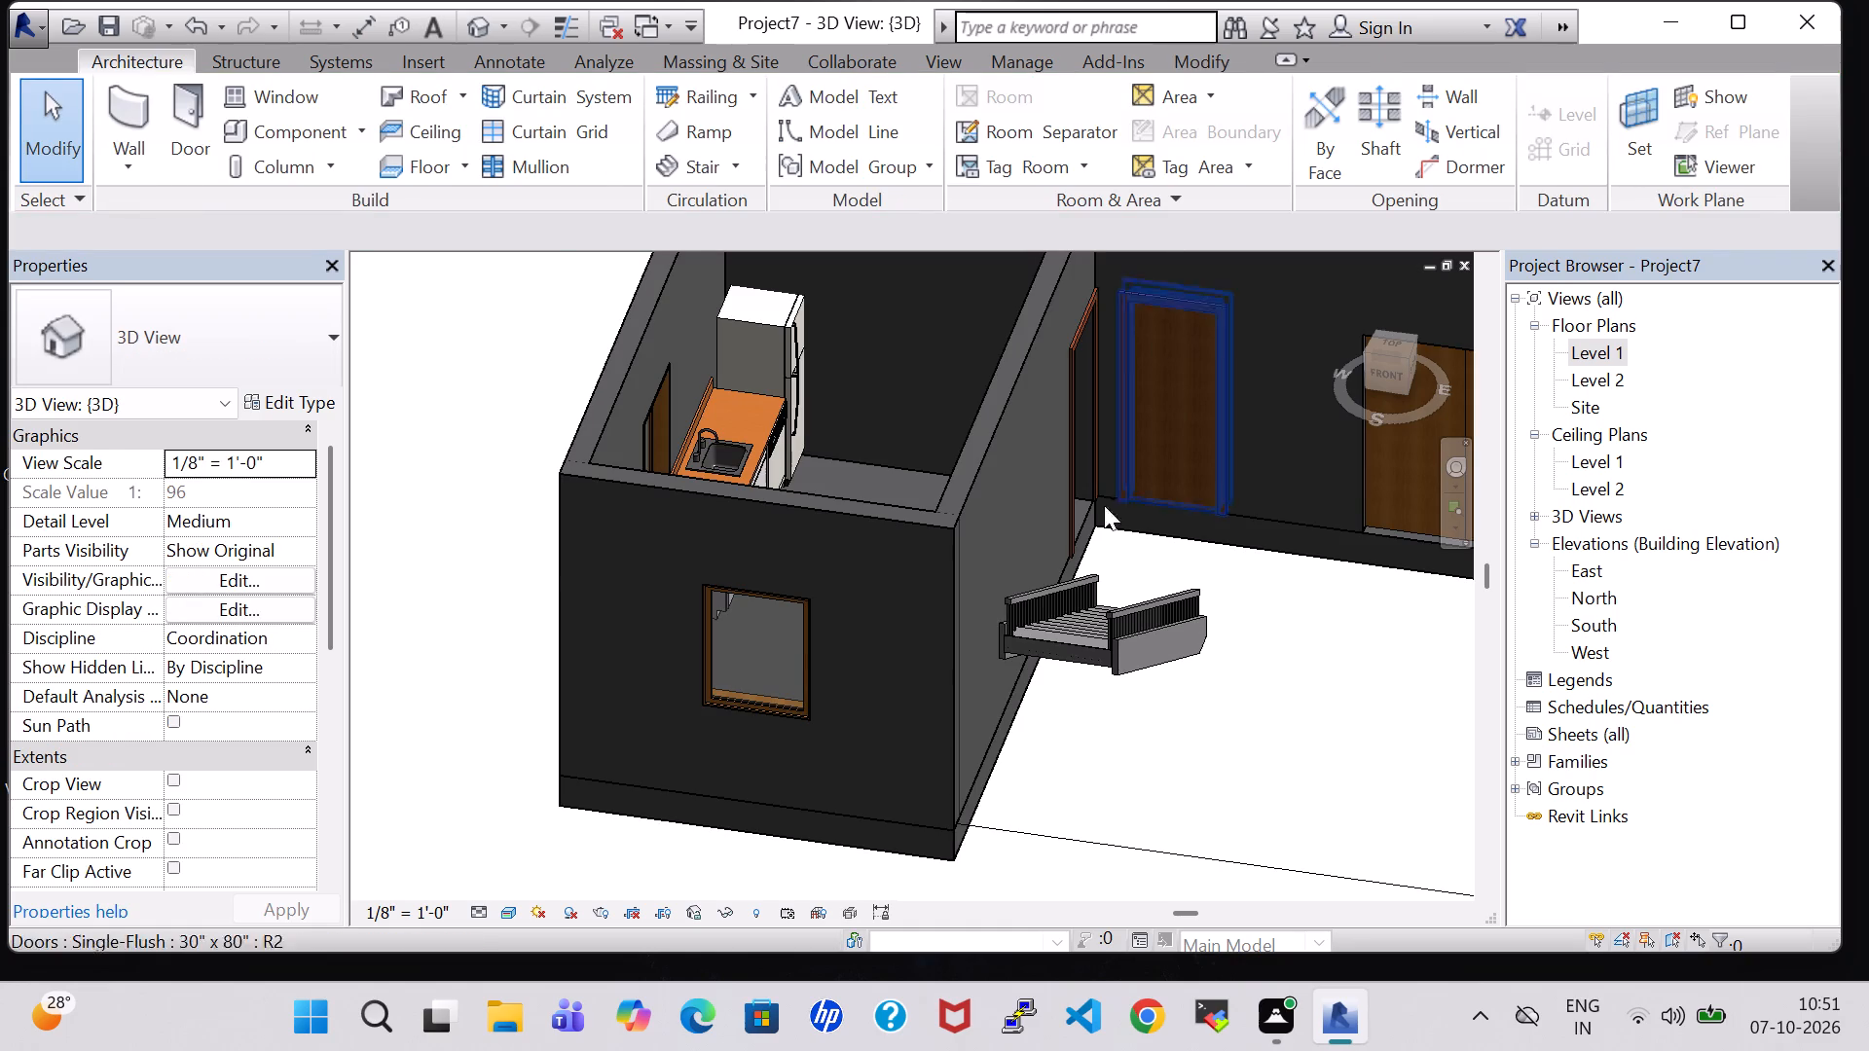
Delete the remaining straight stair along the kitchen's exterior wall.
click(1082, 601)
click(1118, 638)
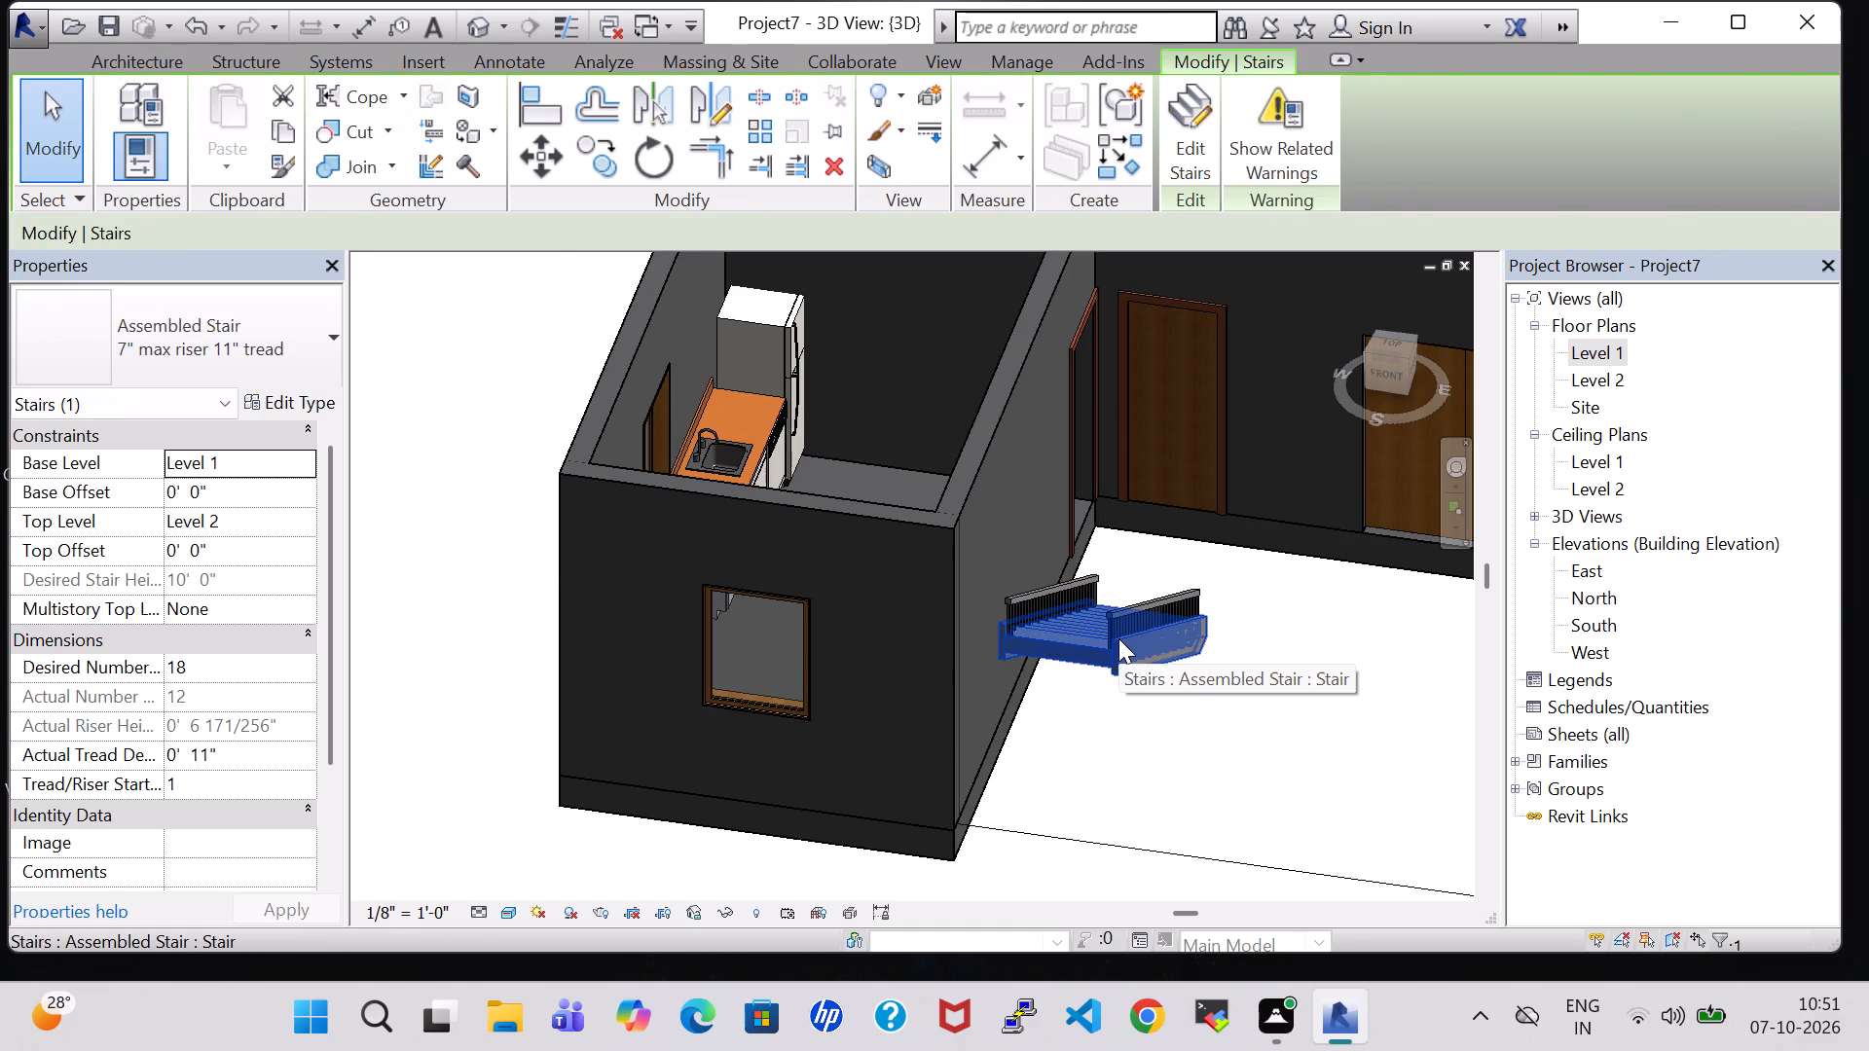
key(Delete)
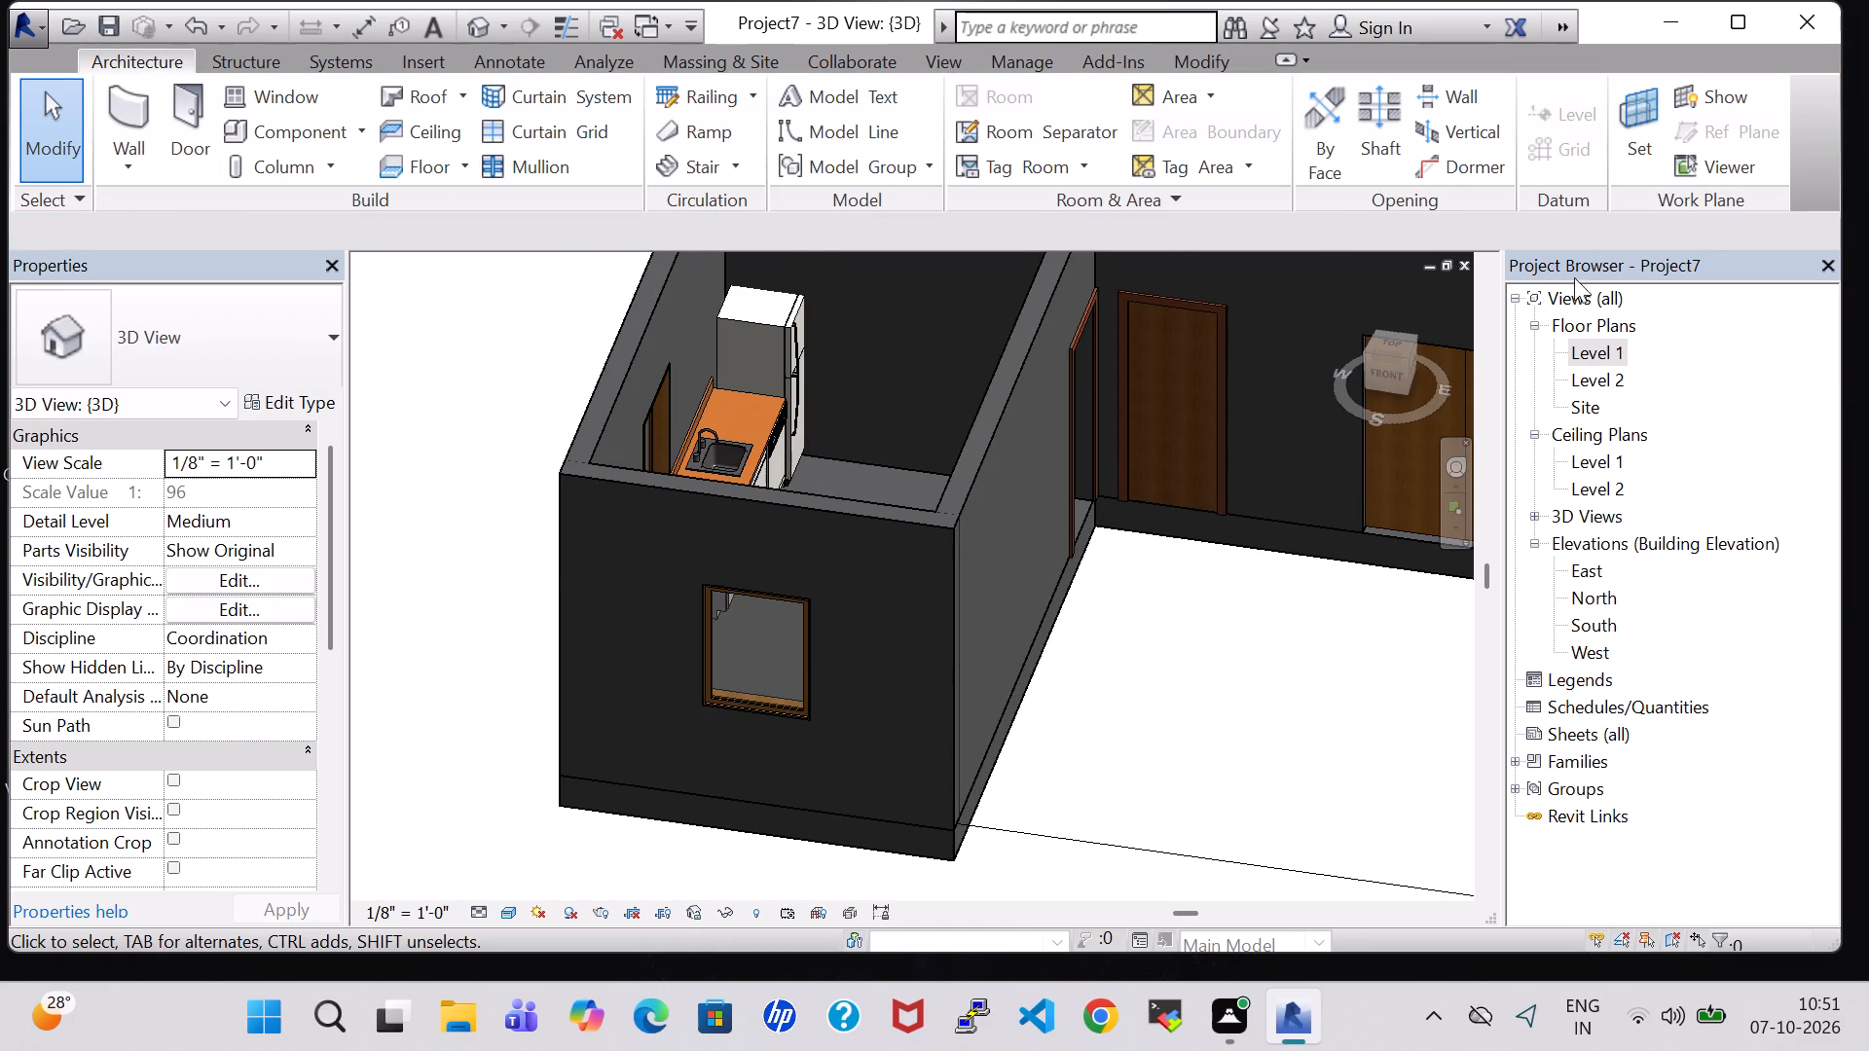
In the Level 1 plan, create a U-shaped Stair by Sketch outside the kitchen wall, with parallel runs about 10'-1" and 4'-7" long.
double_click(1617, 351)
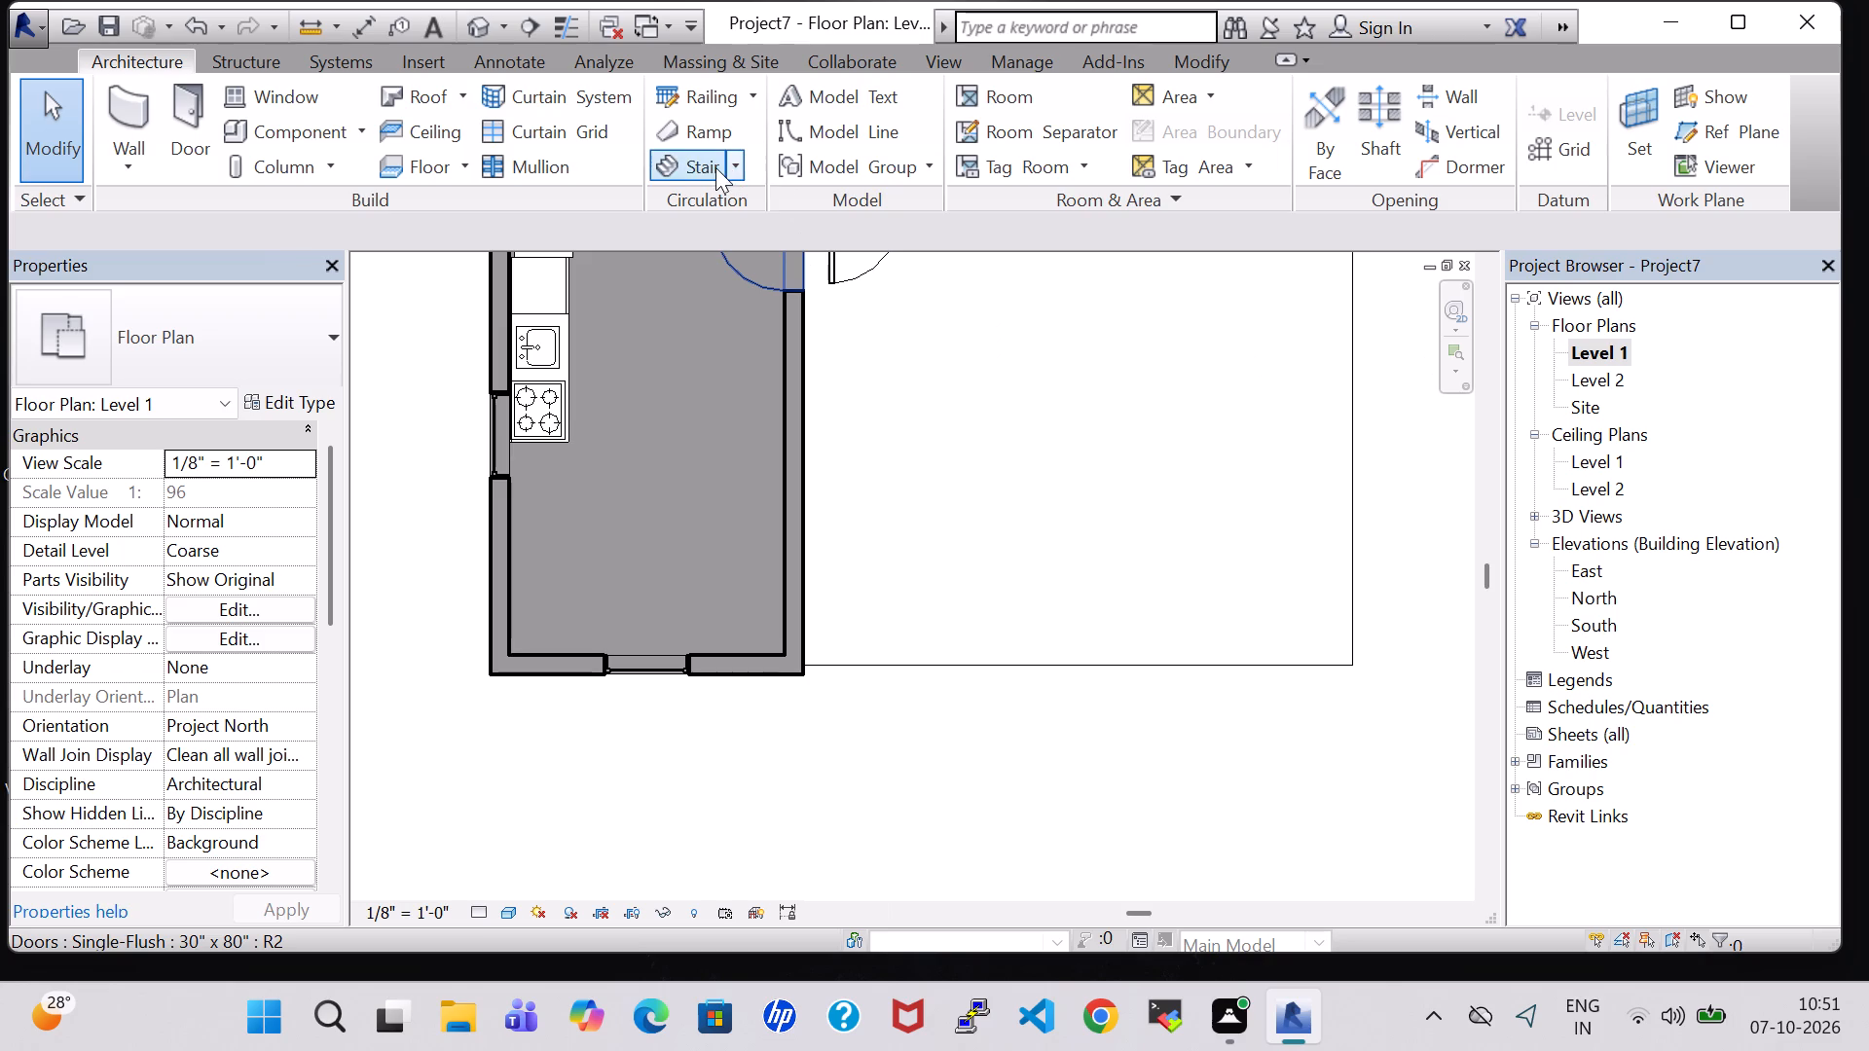
click(730, 162)
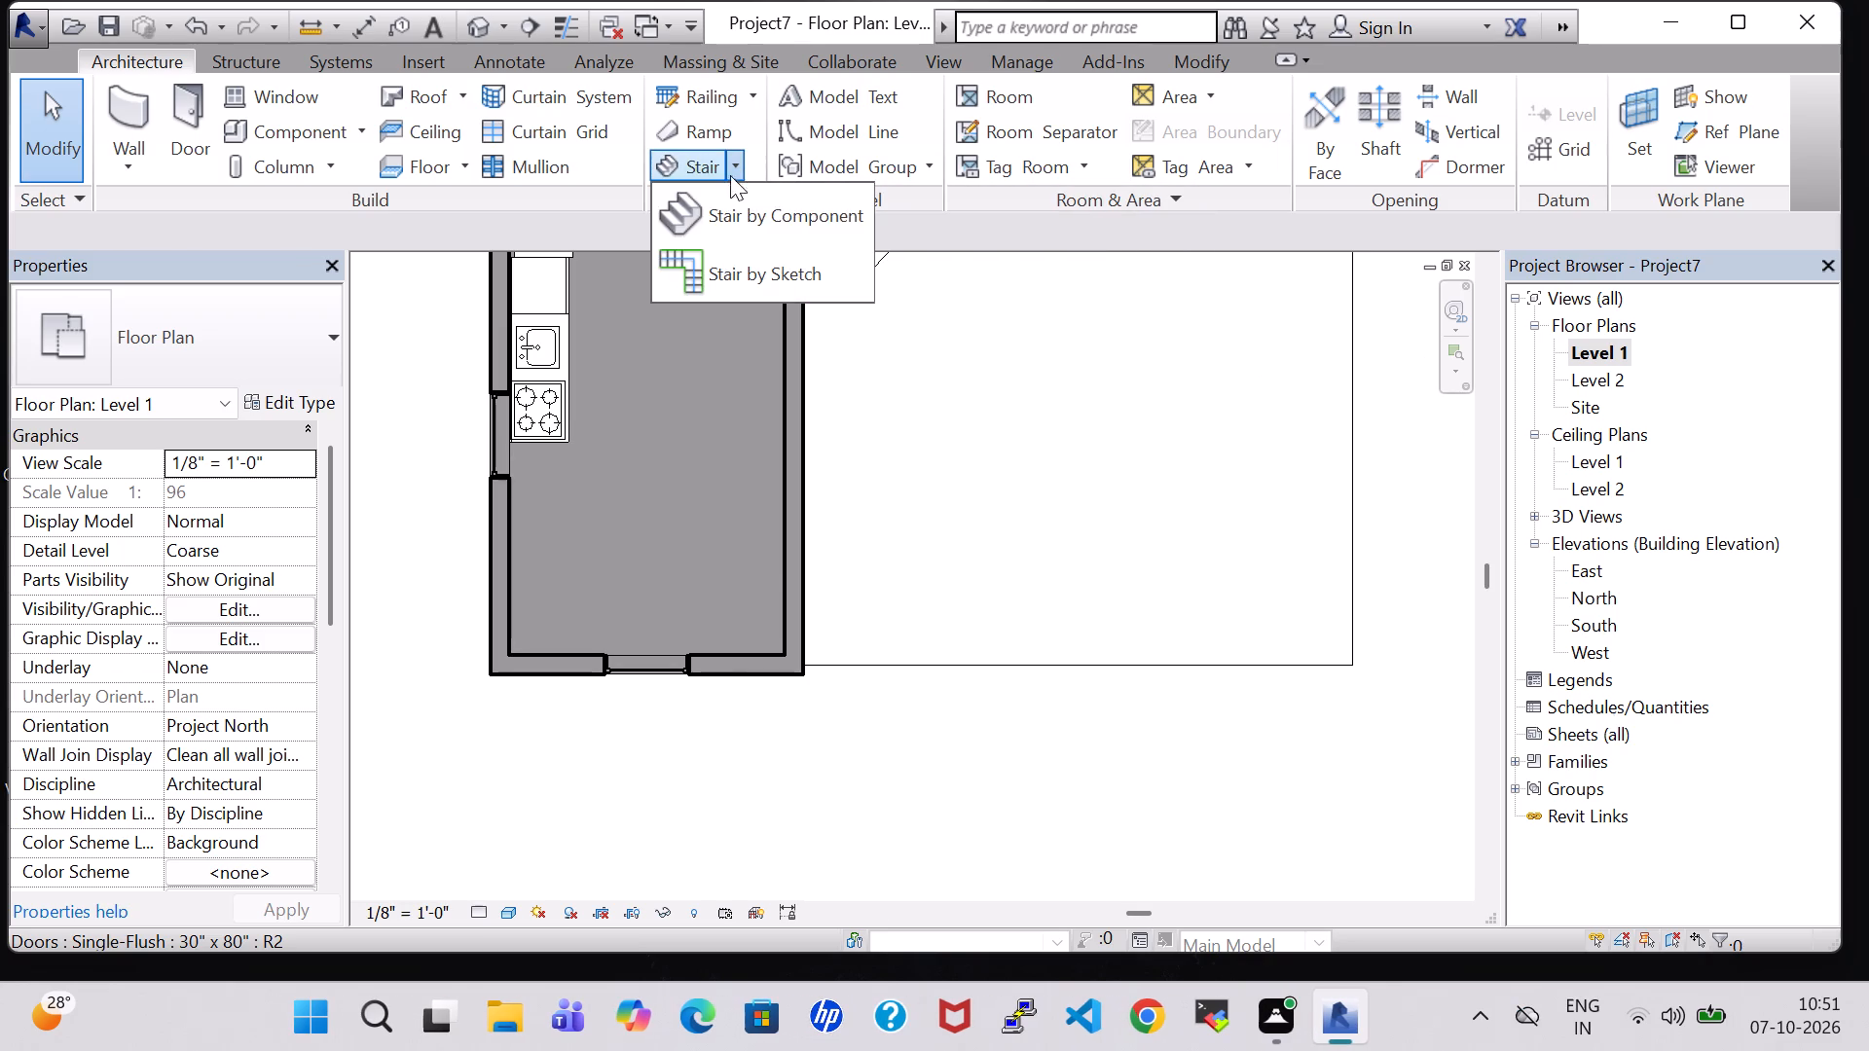
click(725, 270)
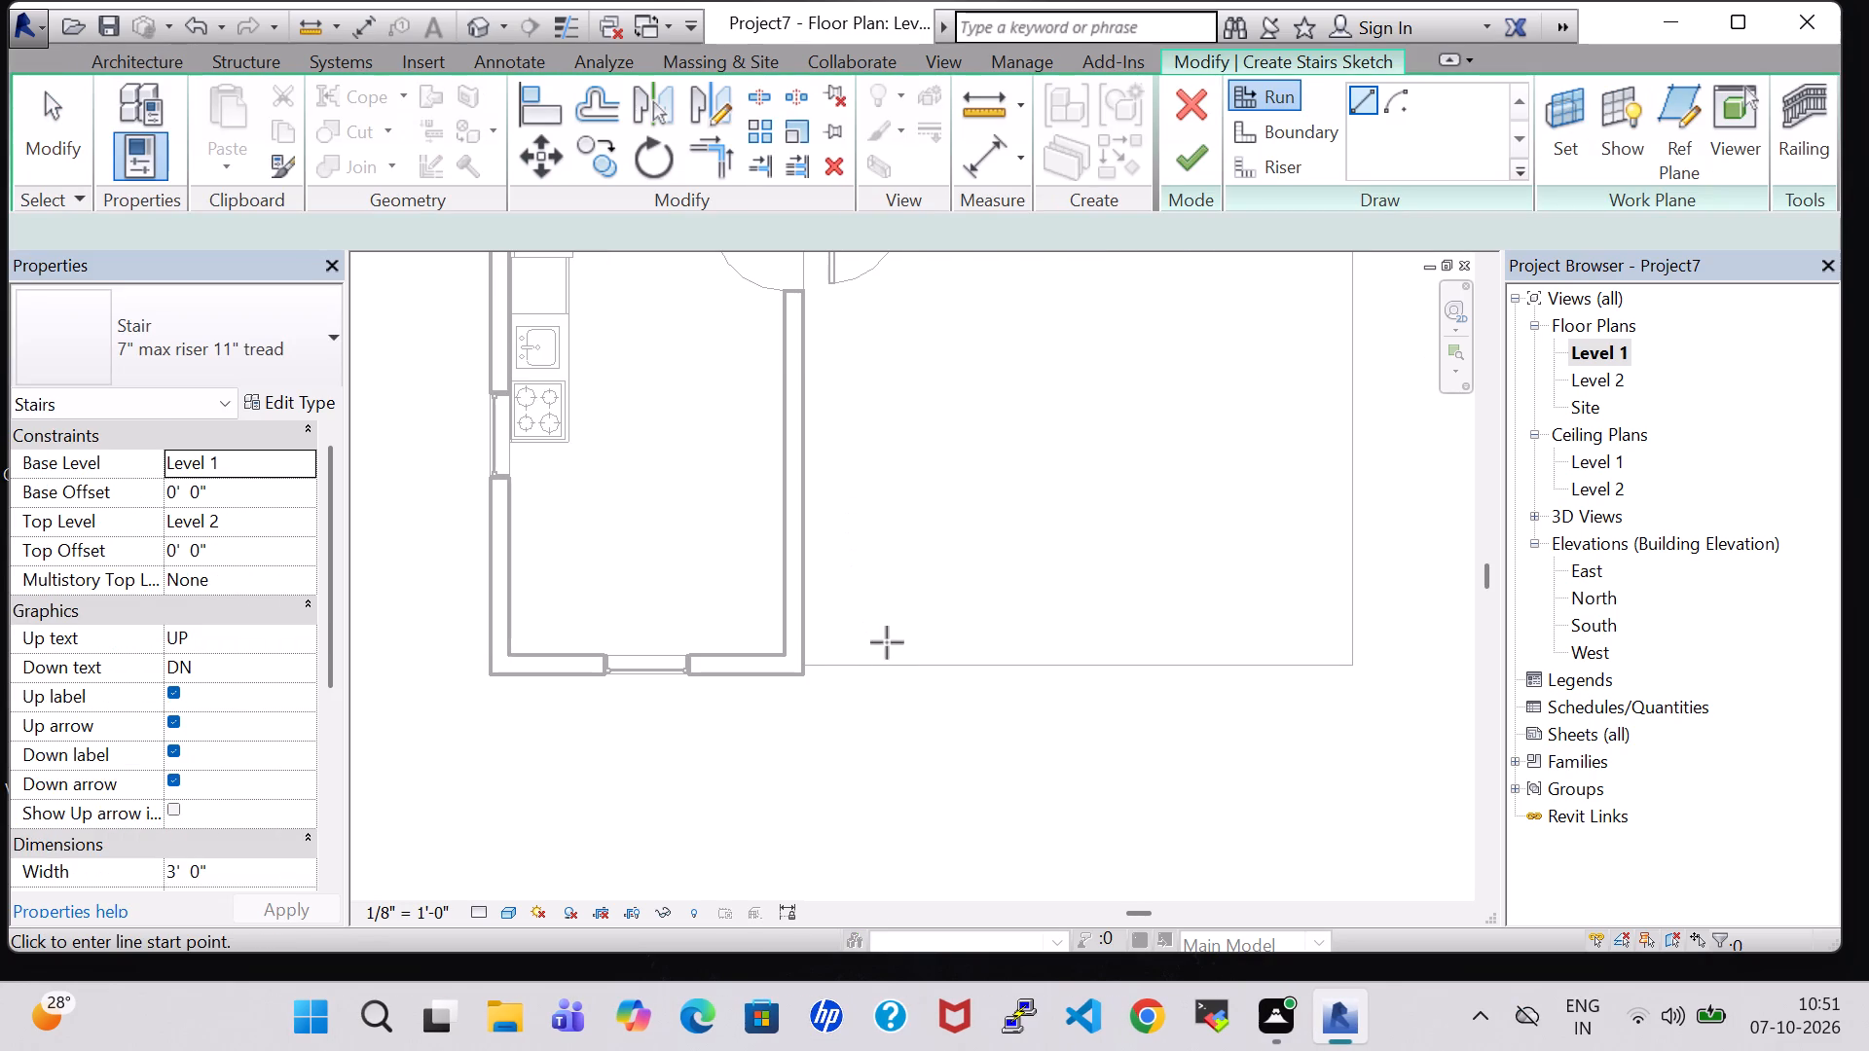
click(857, 344)
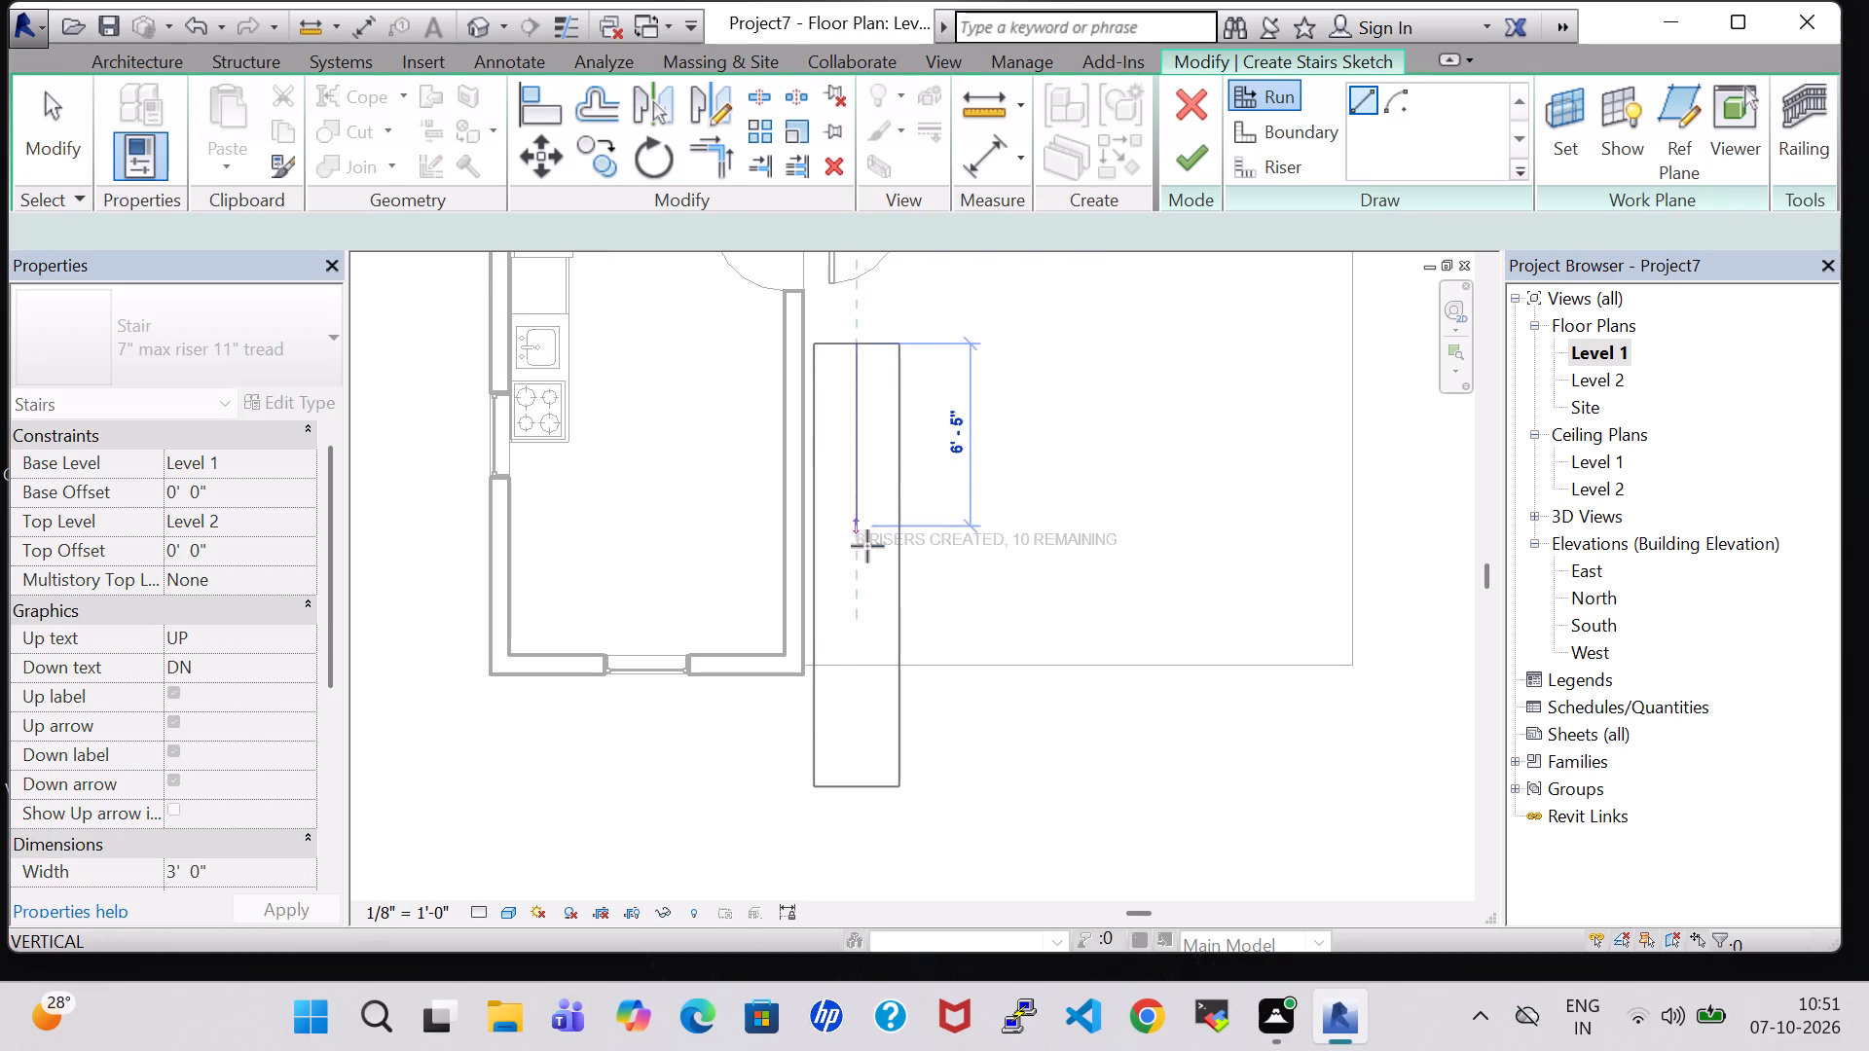
click(859, 640)
click(950, 623)
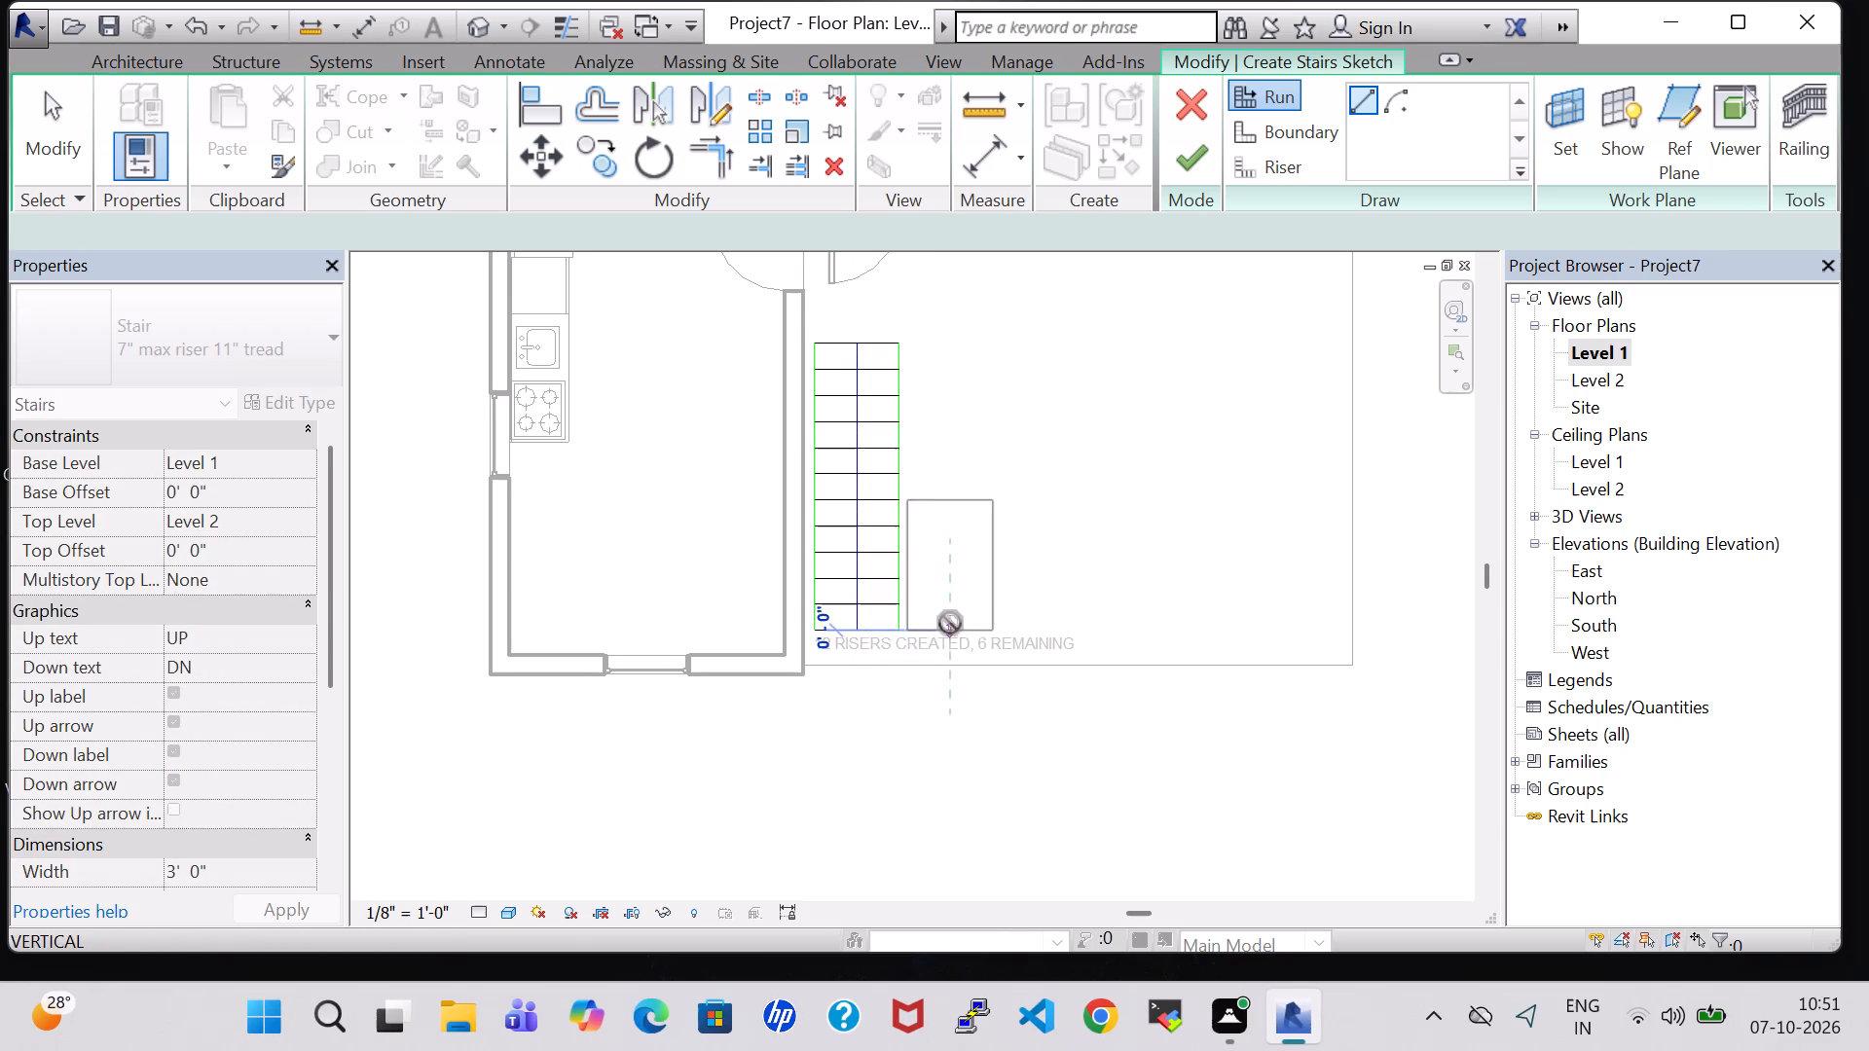
click(945, 341)
key(Escape)
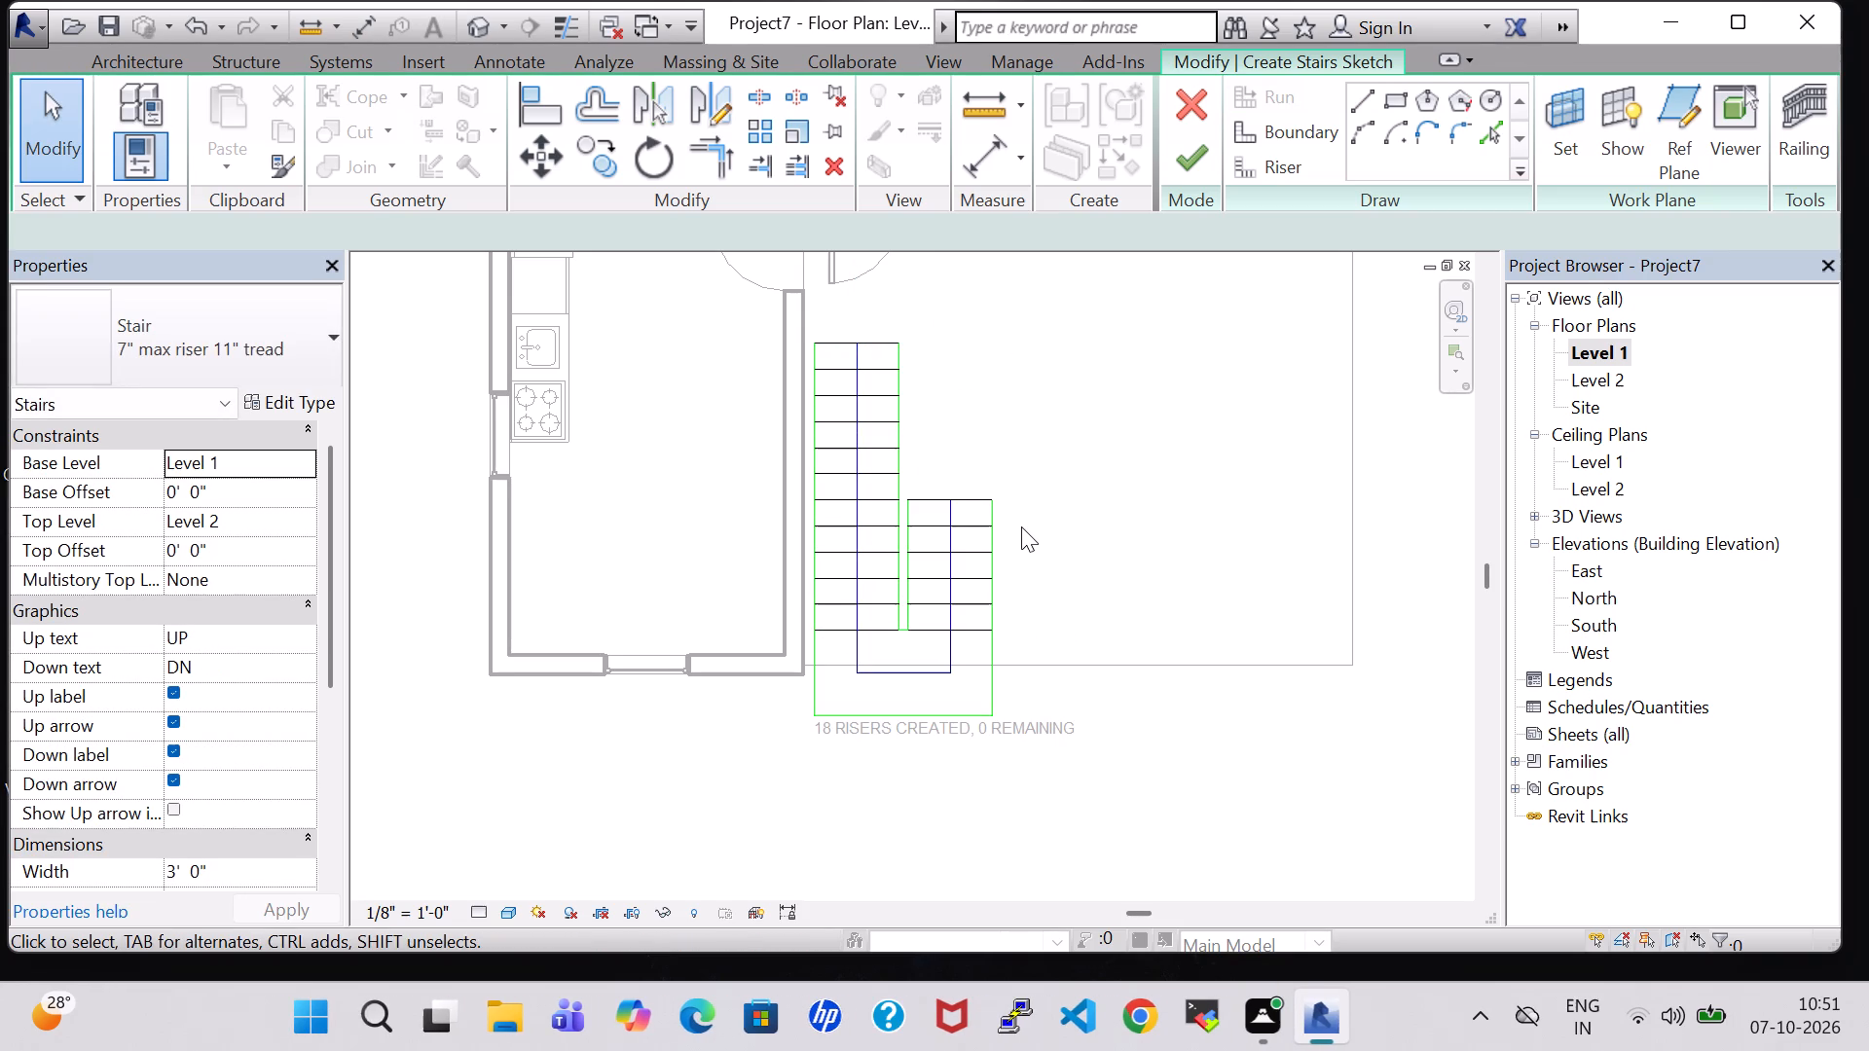
key(Escape)
click(1202, 174)
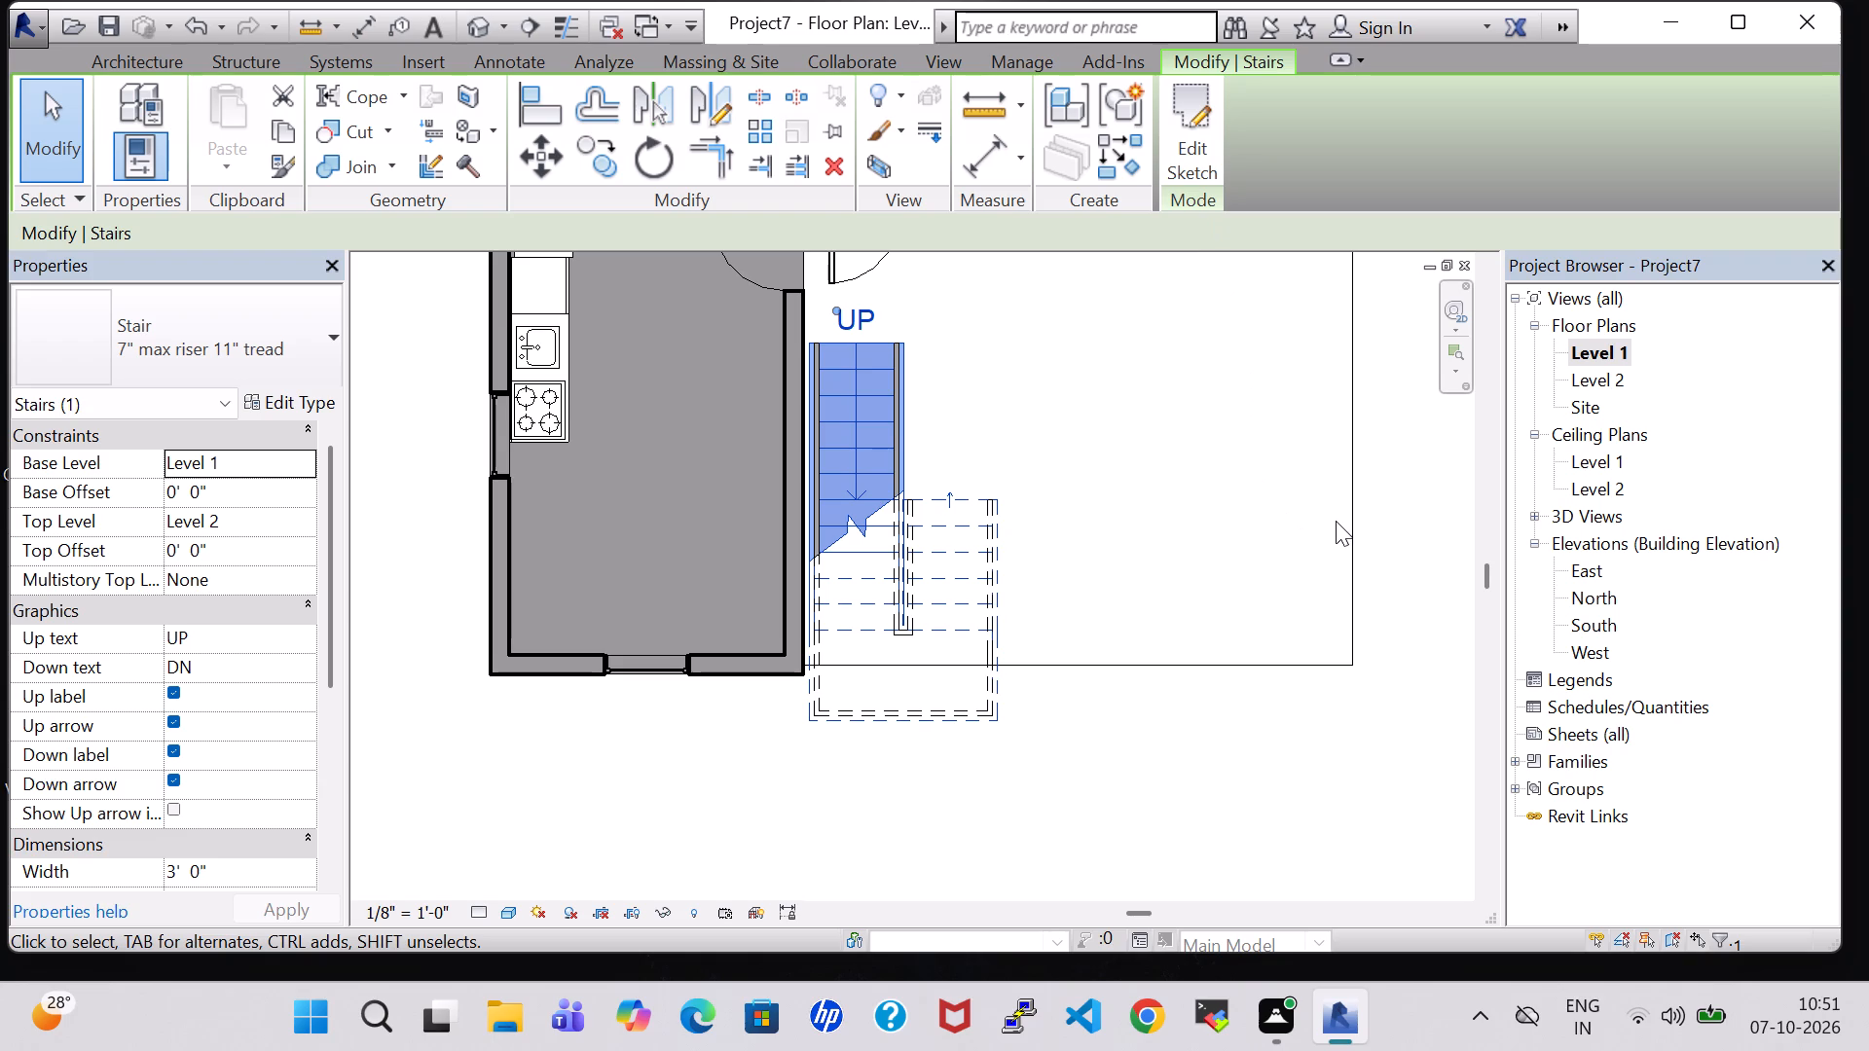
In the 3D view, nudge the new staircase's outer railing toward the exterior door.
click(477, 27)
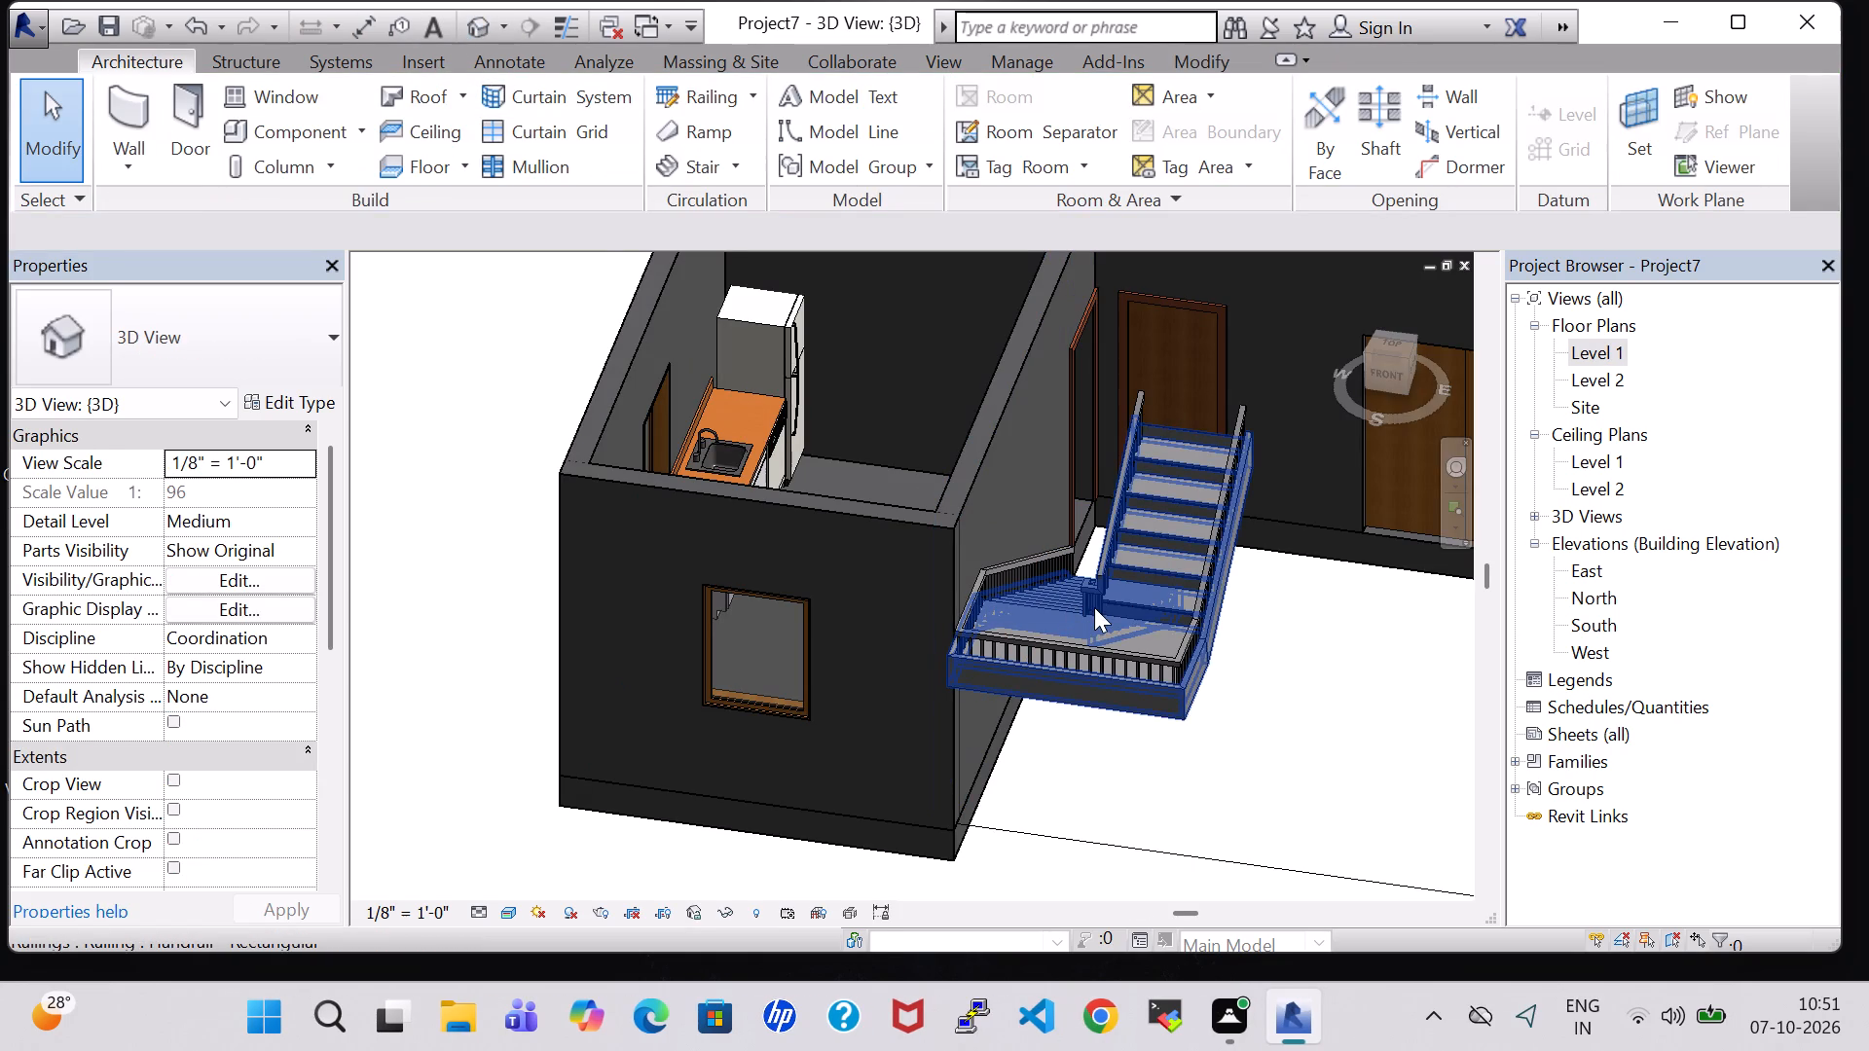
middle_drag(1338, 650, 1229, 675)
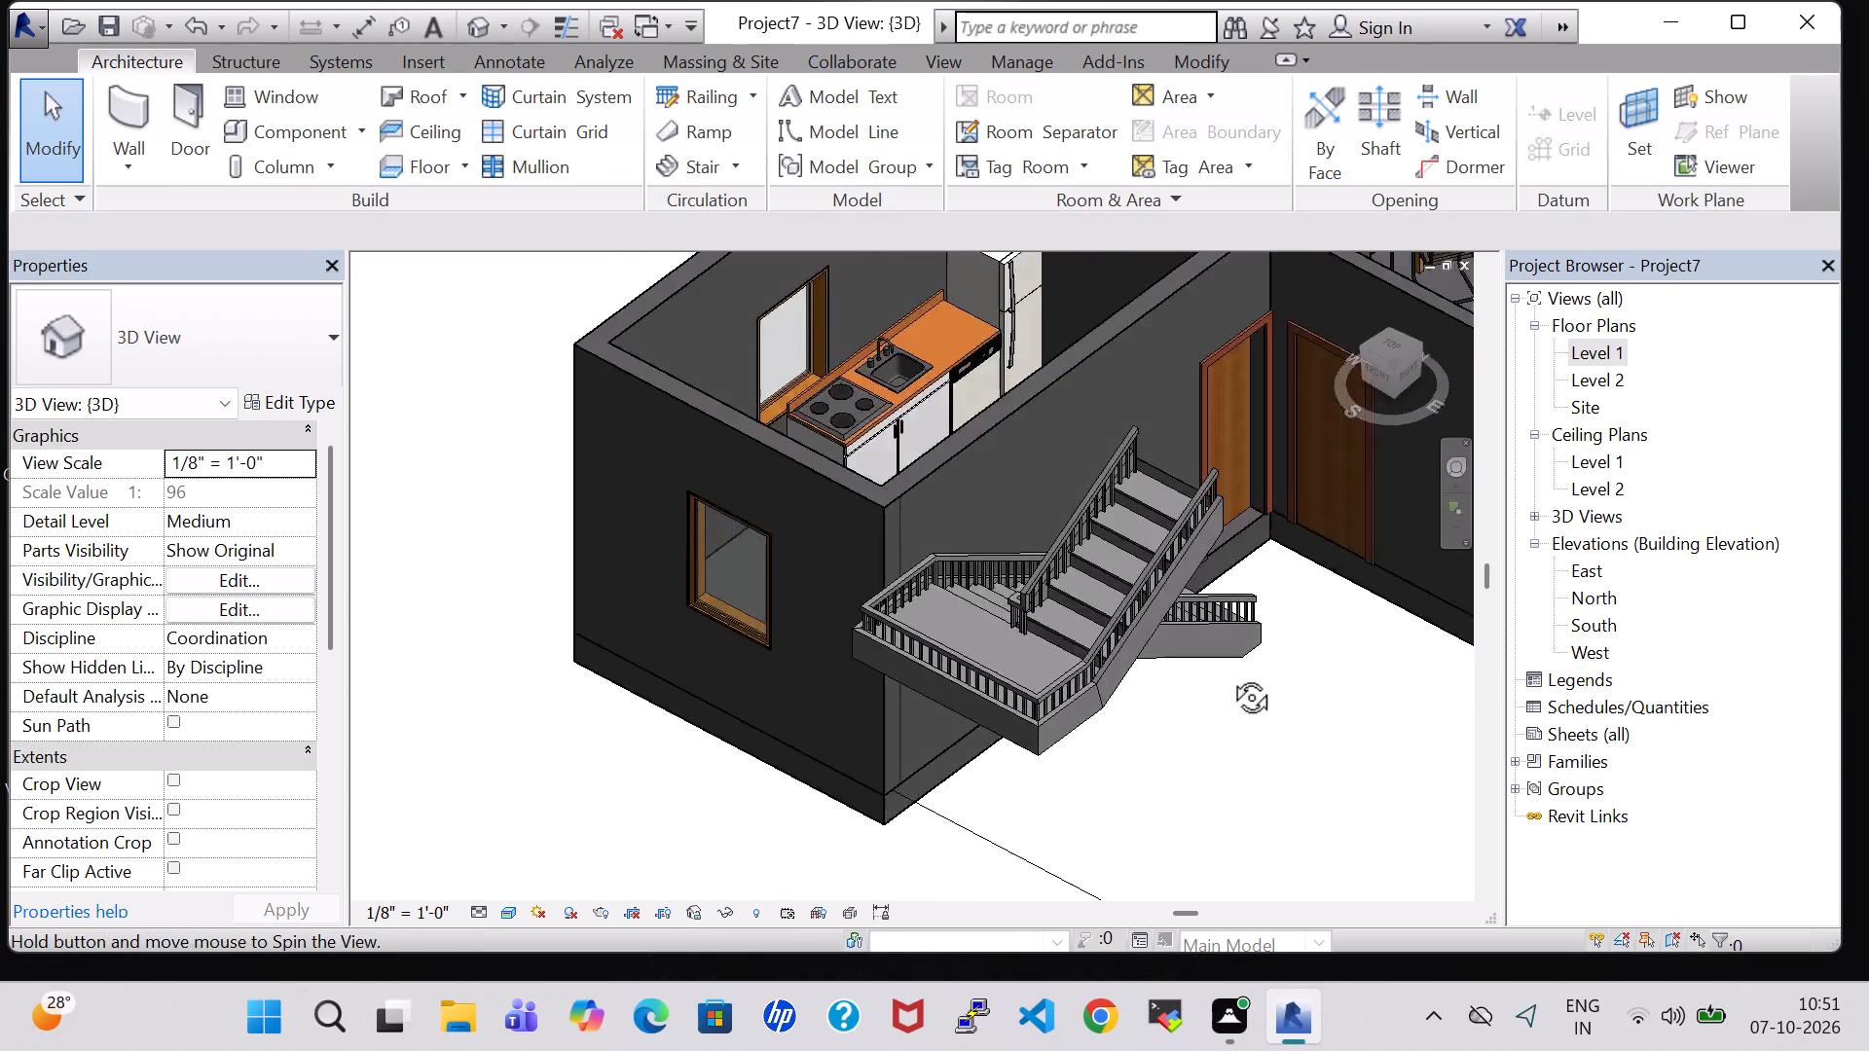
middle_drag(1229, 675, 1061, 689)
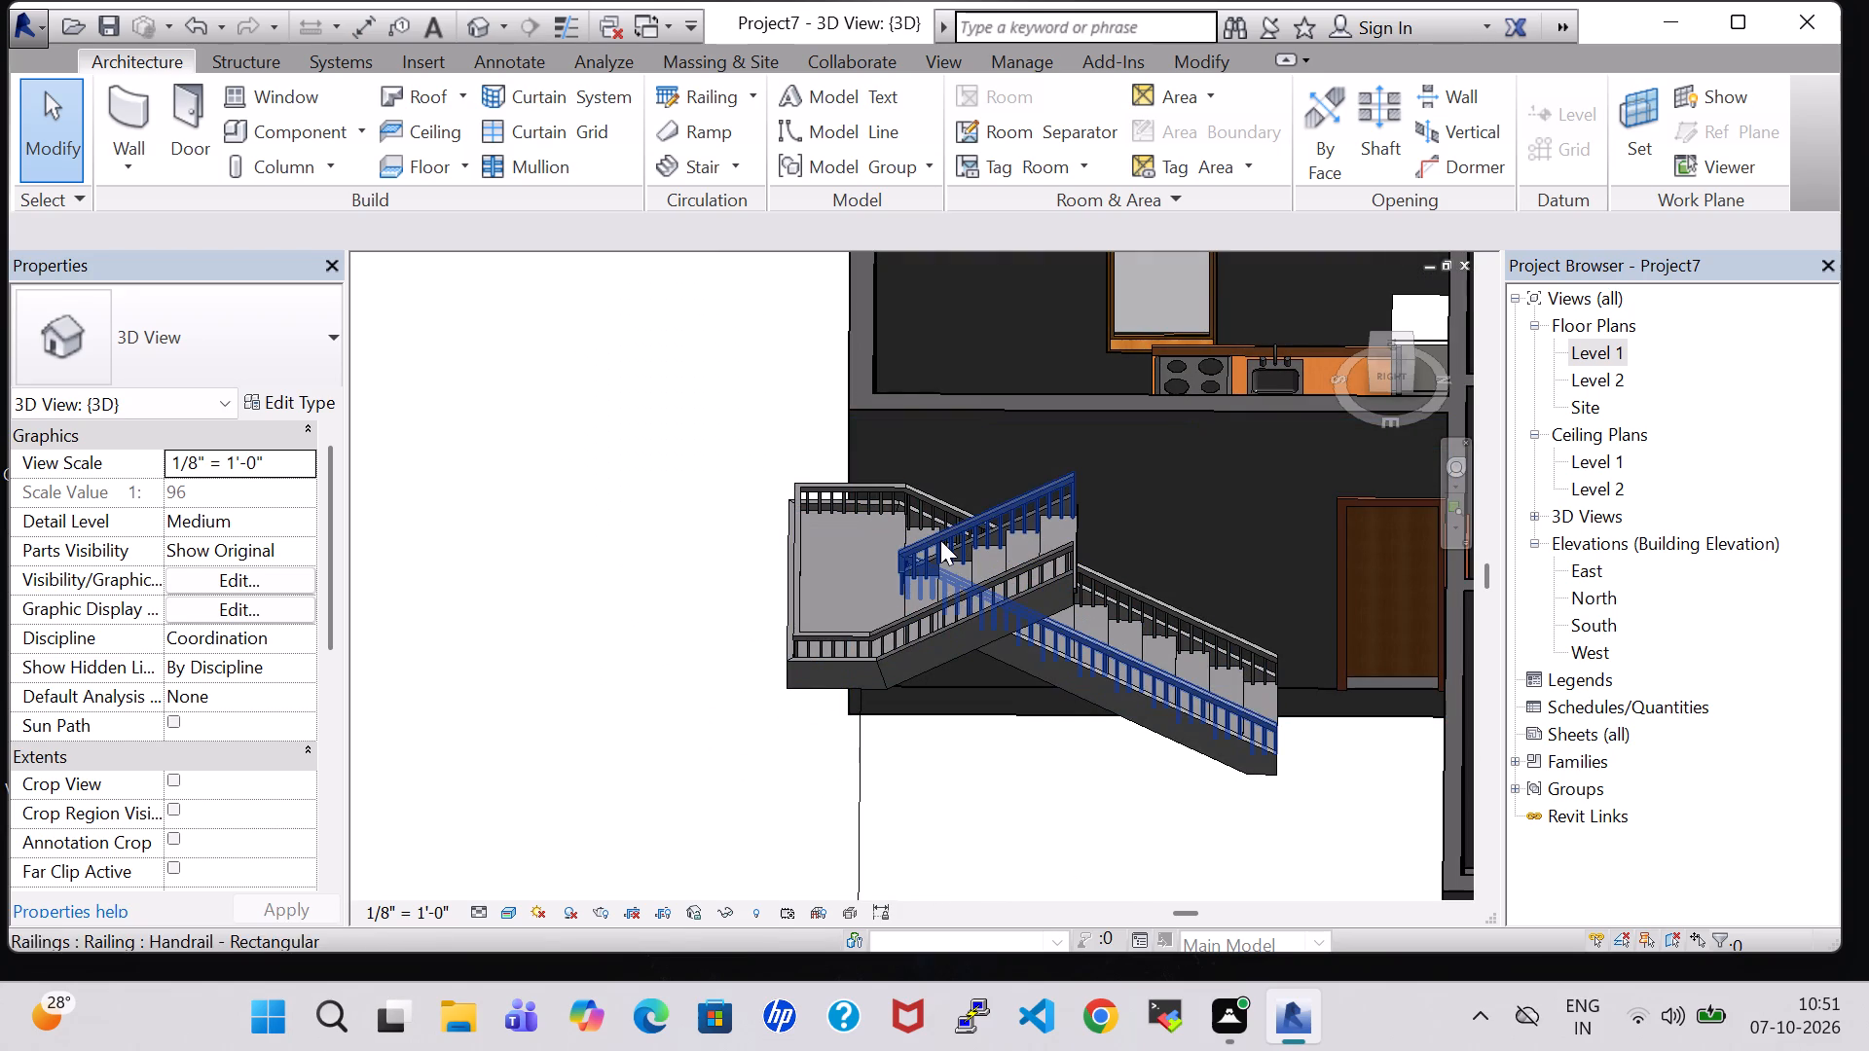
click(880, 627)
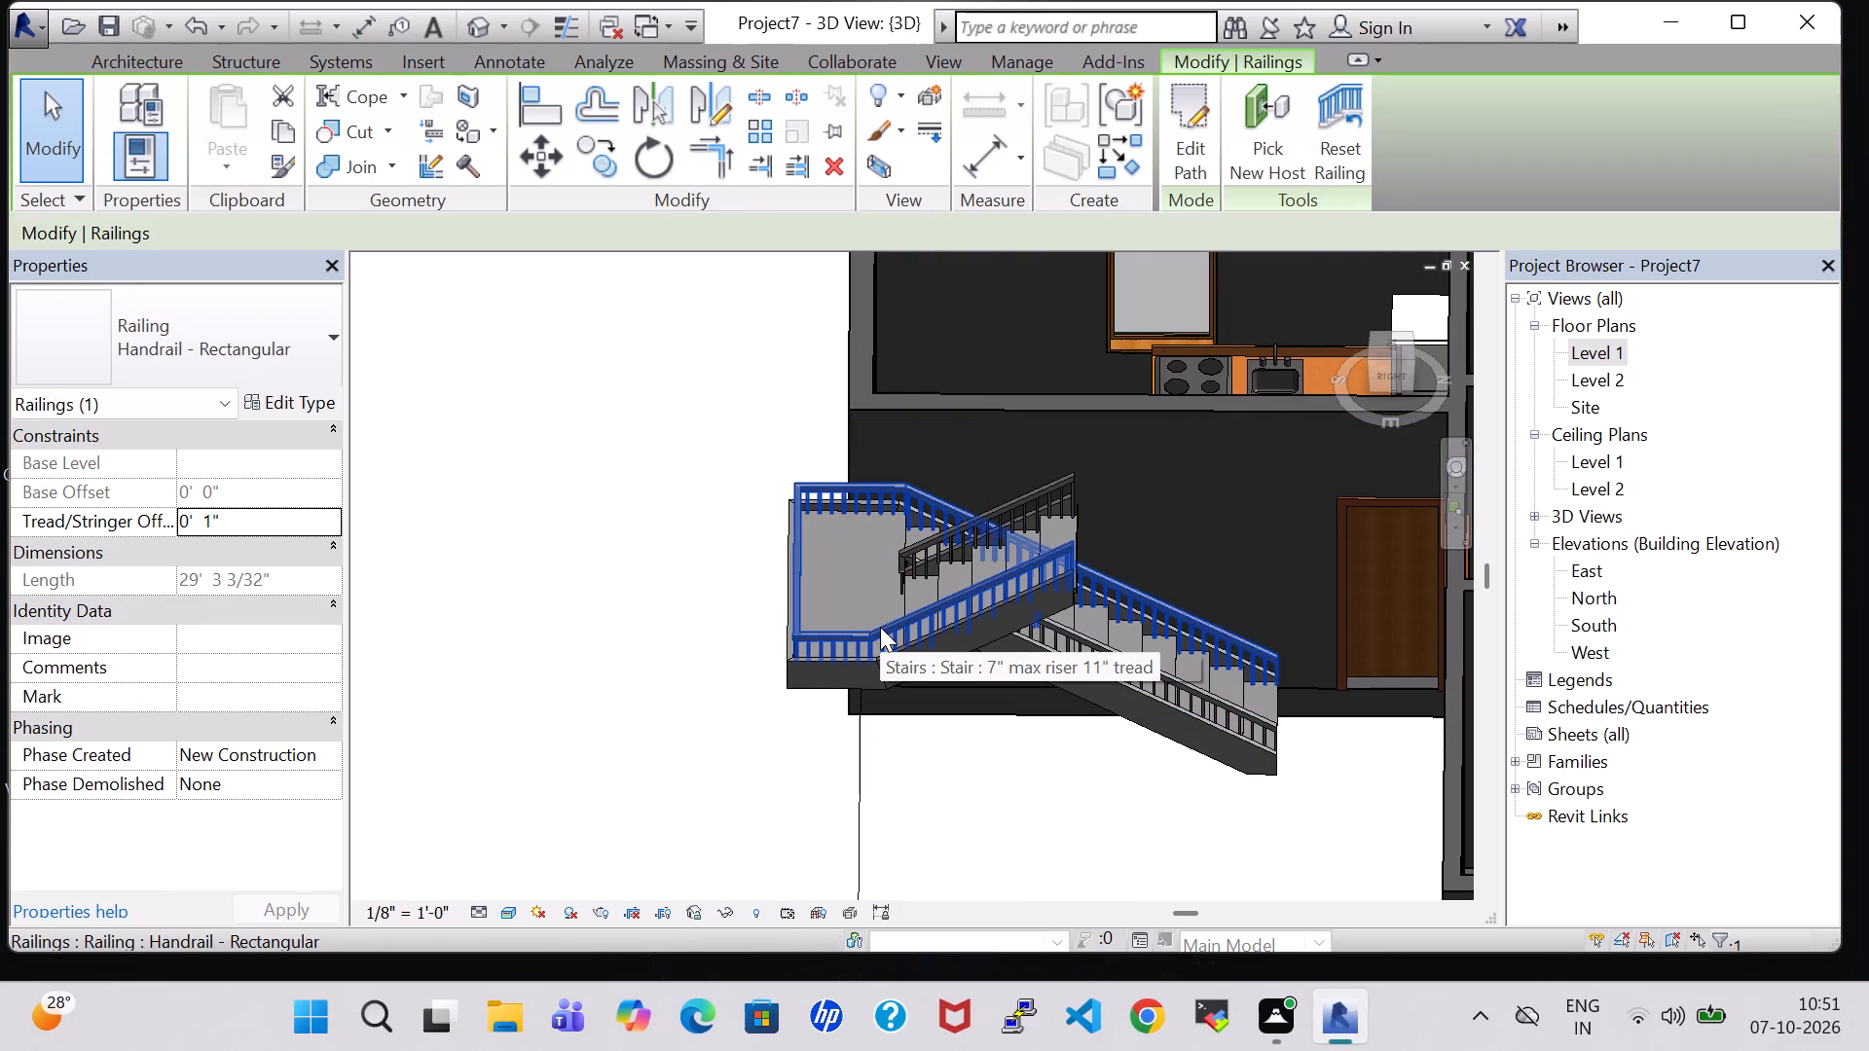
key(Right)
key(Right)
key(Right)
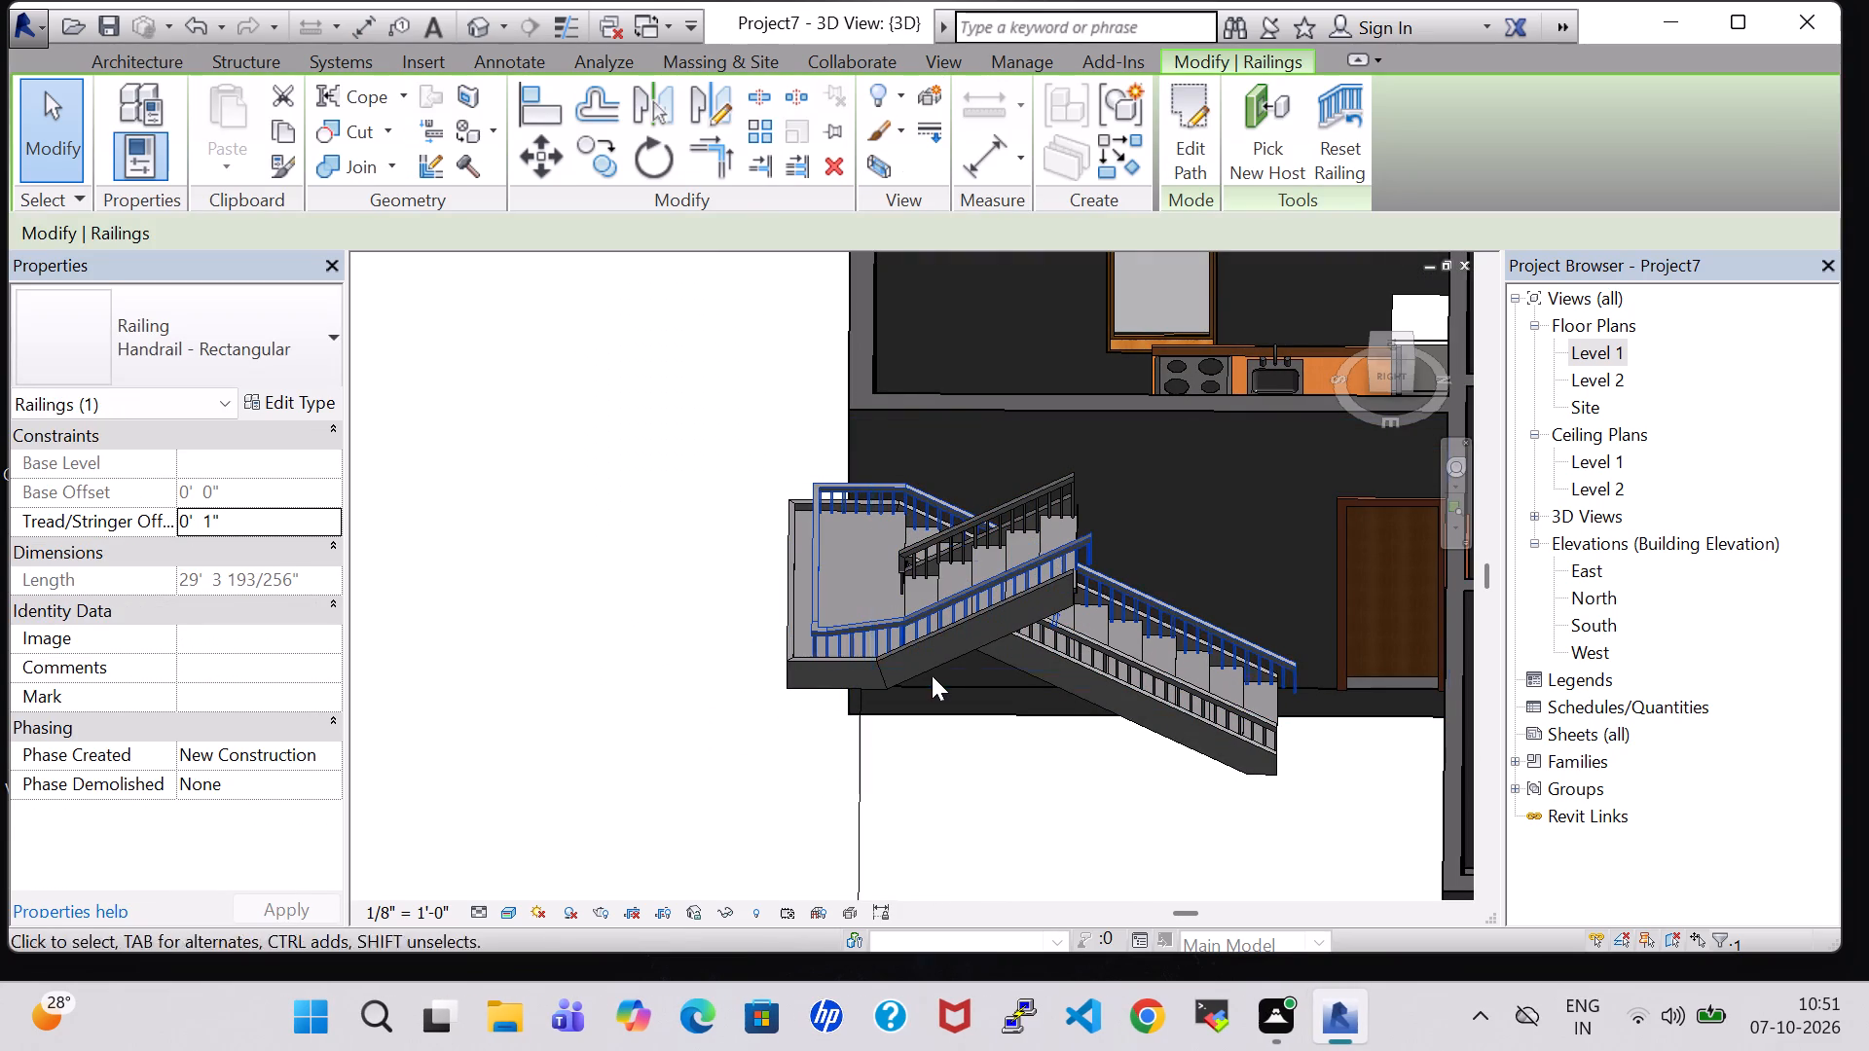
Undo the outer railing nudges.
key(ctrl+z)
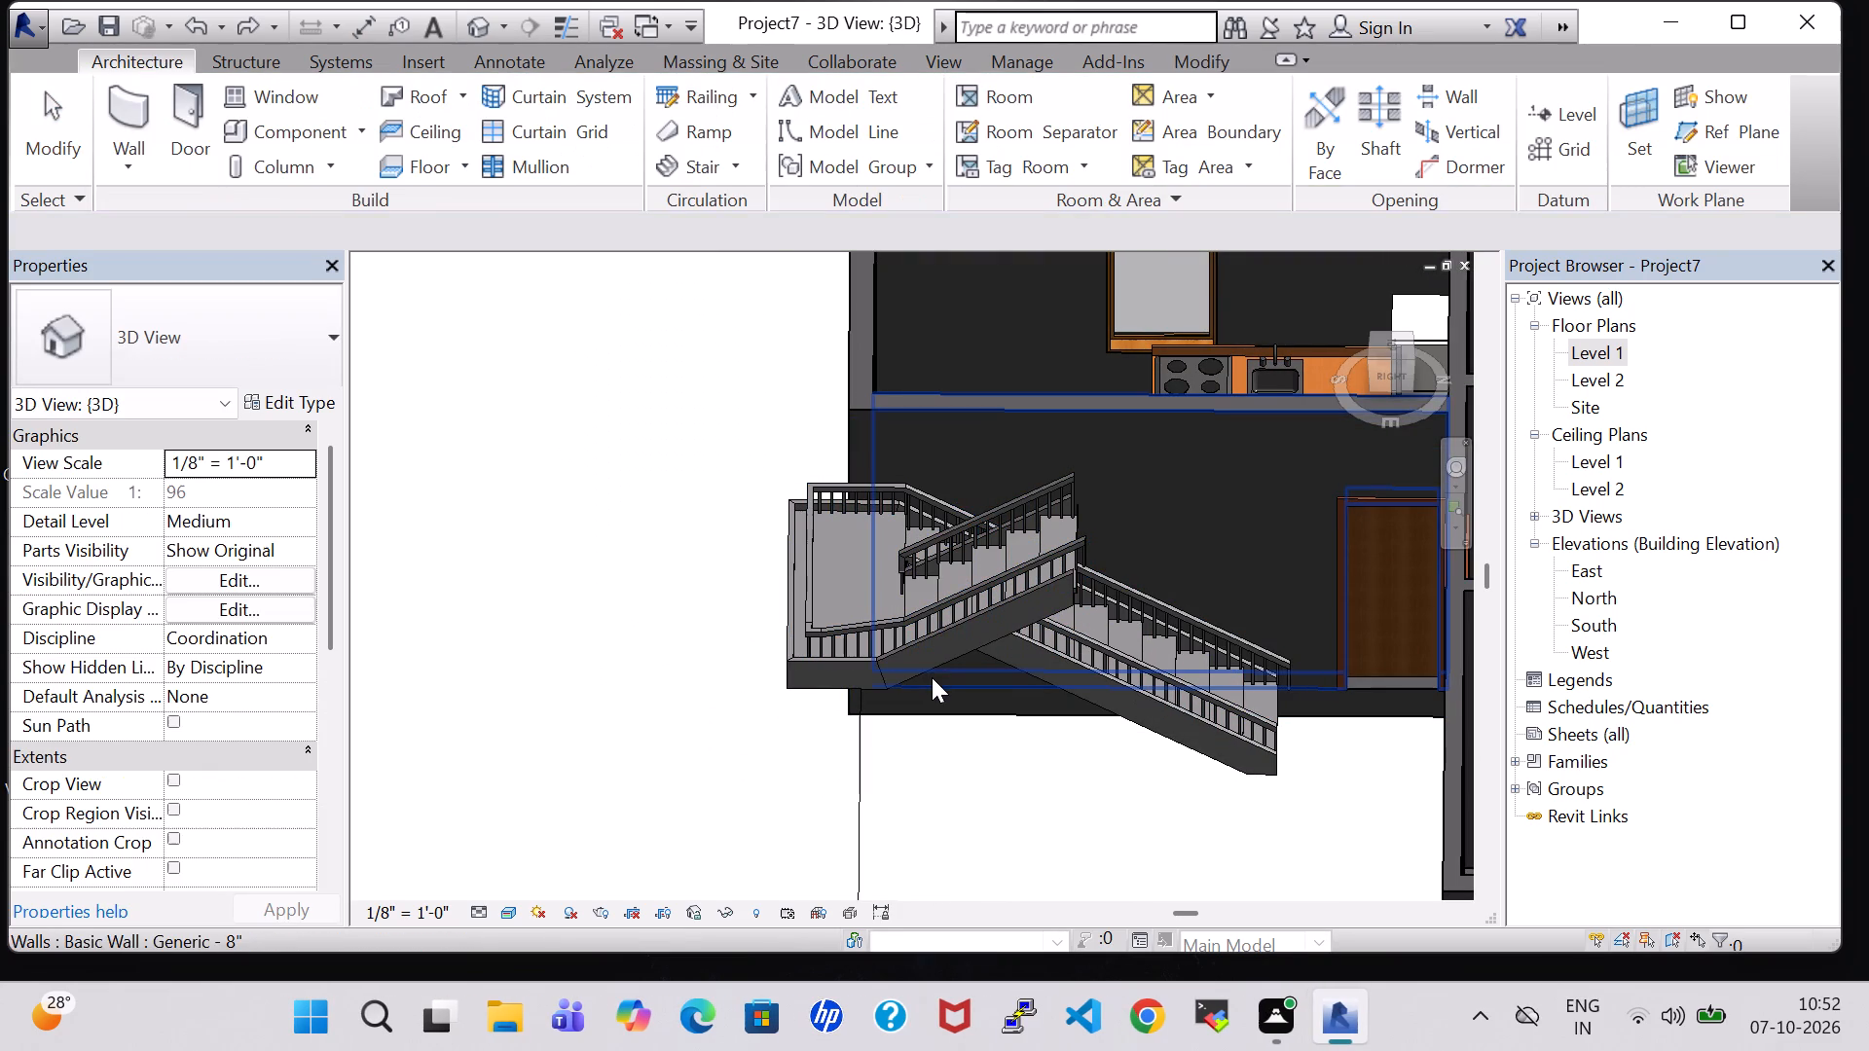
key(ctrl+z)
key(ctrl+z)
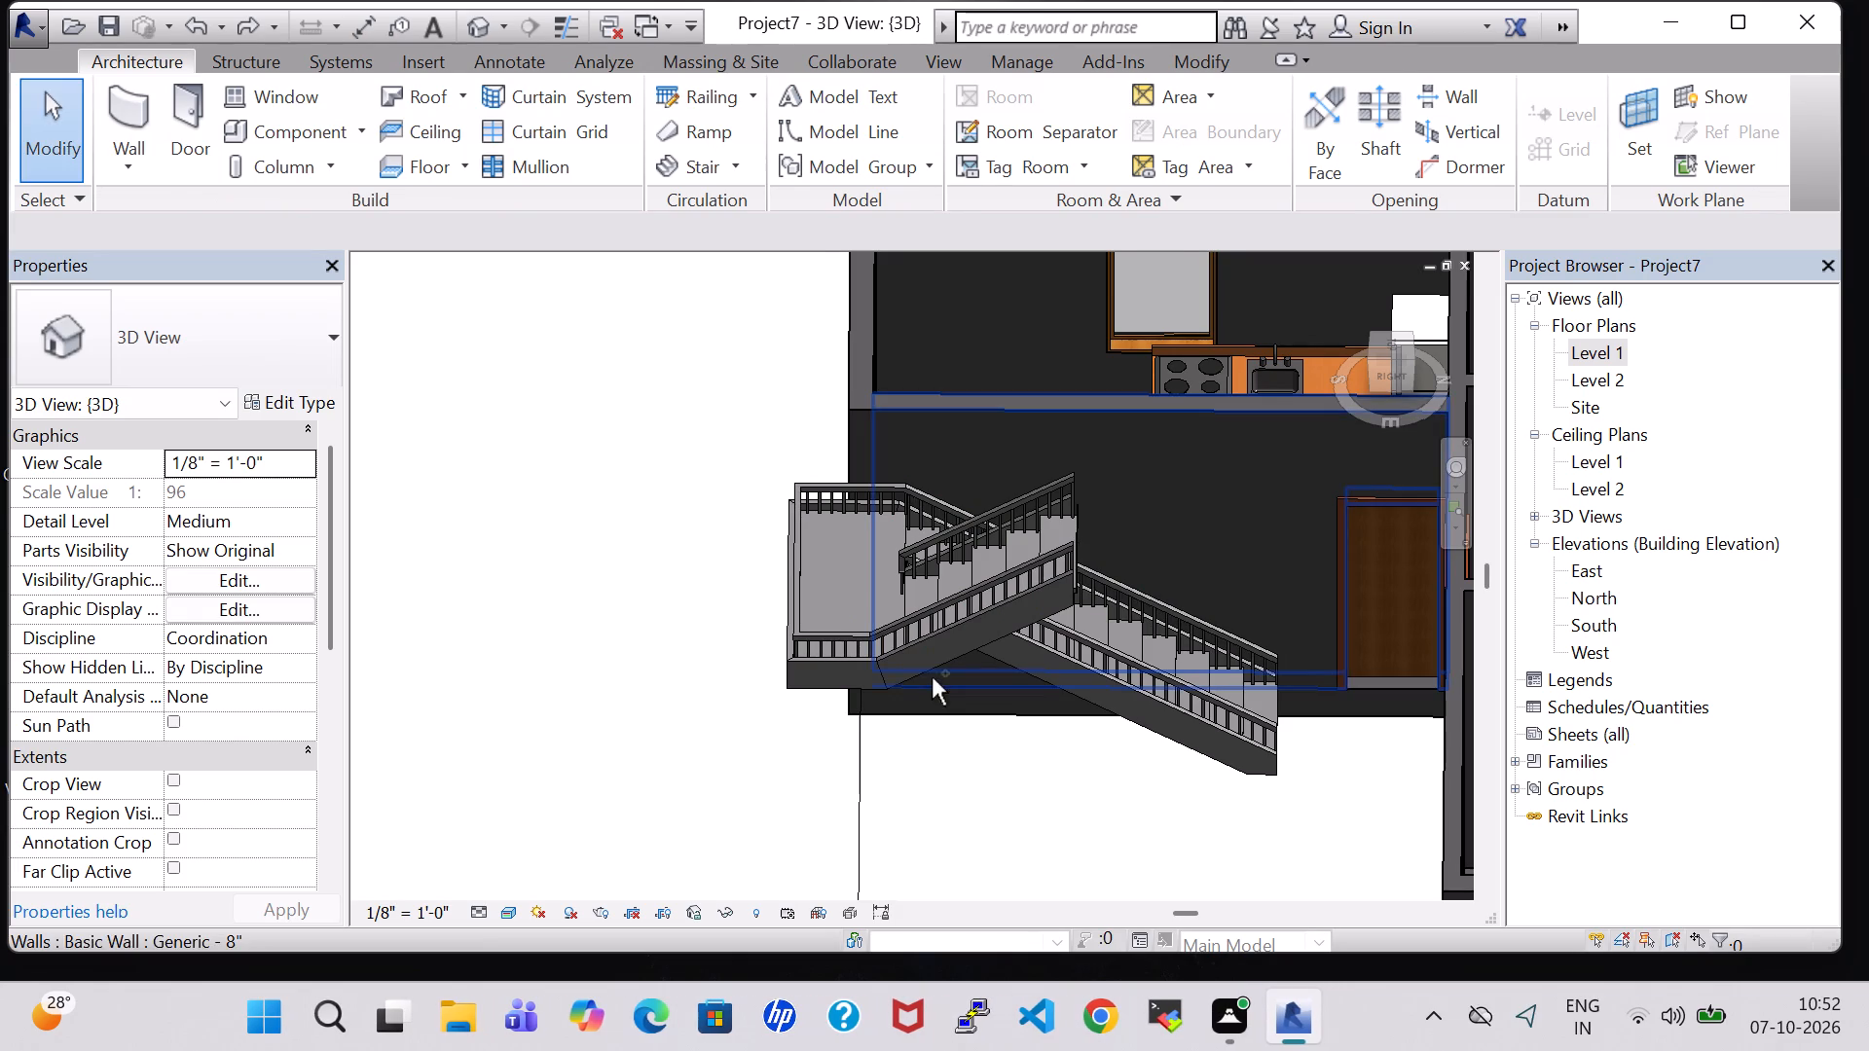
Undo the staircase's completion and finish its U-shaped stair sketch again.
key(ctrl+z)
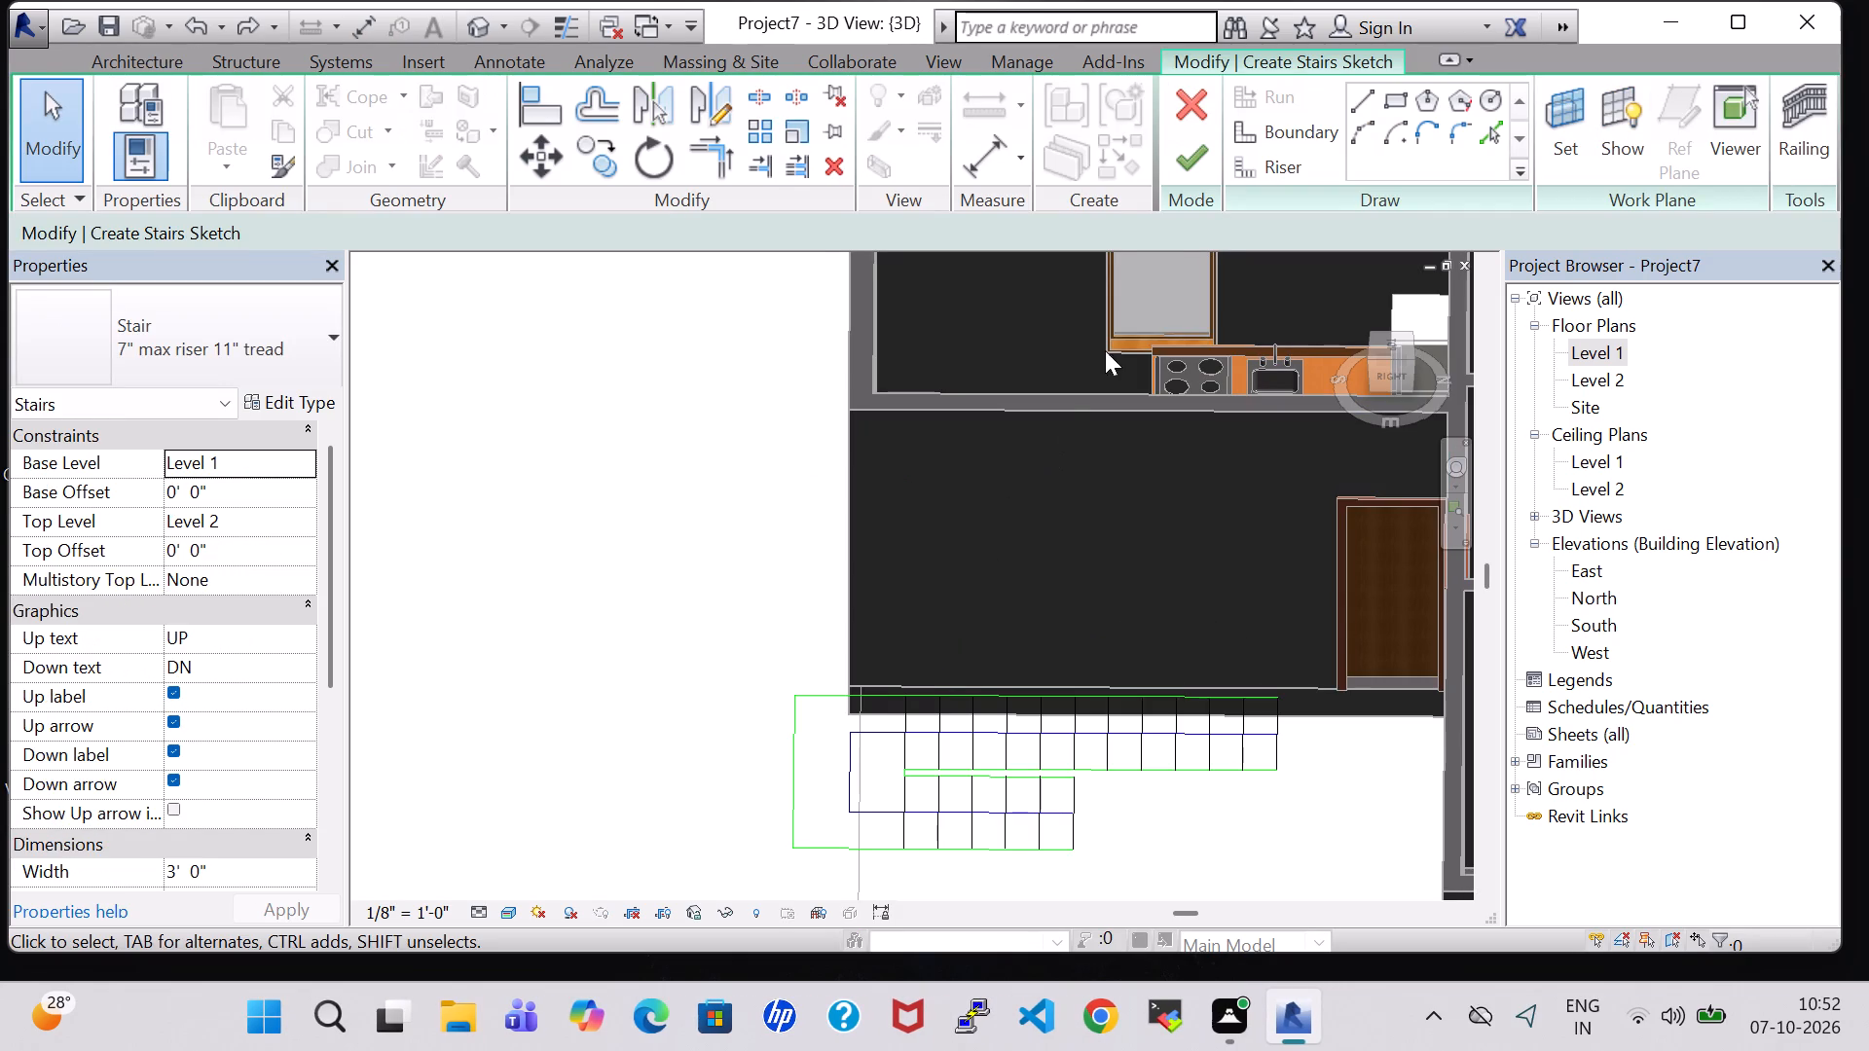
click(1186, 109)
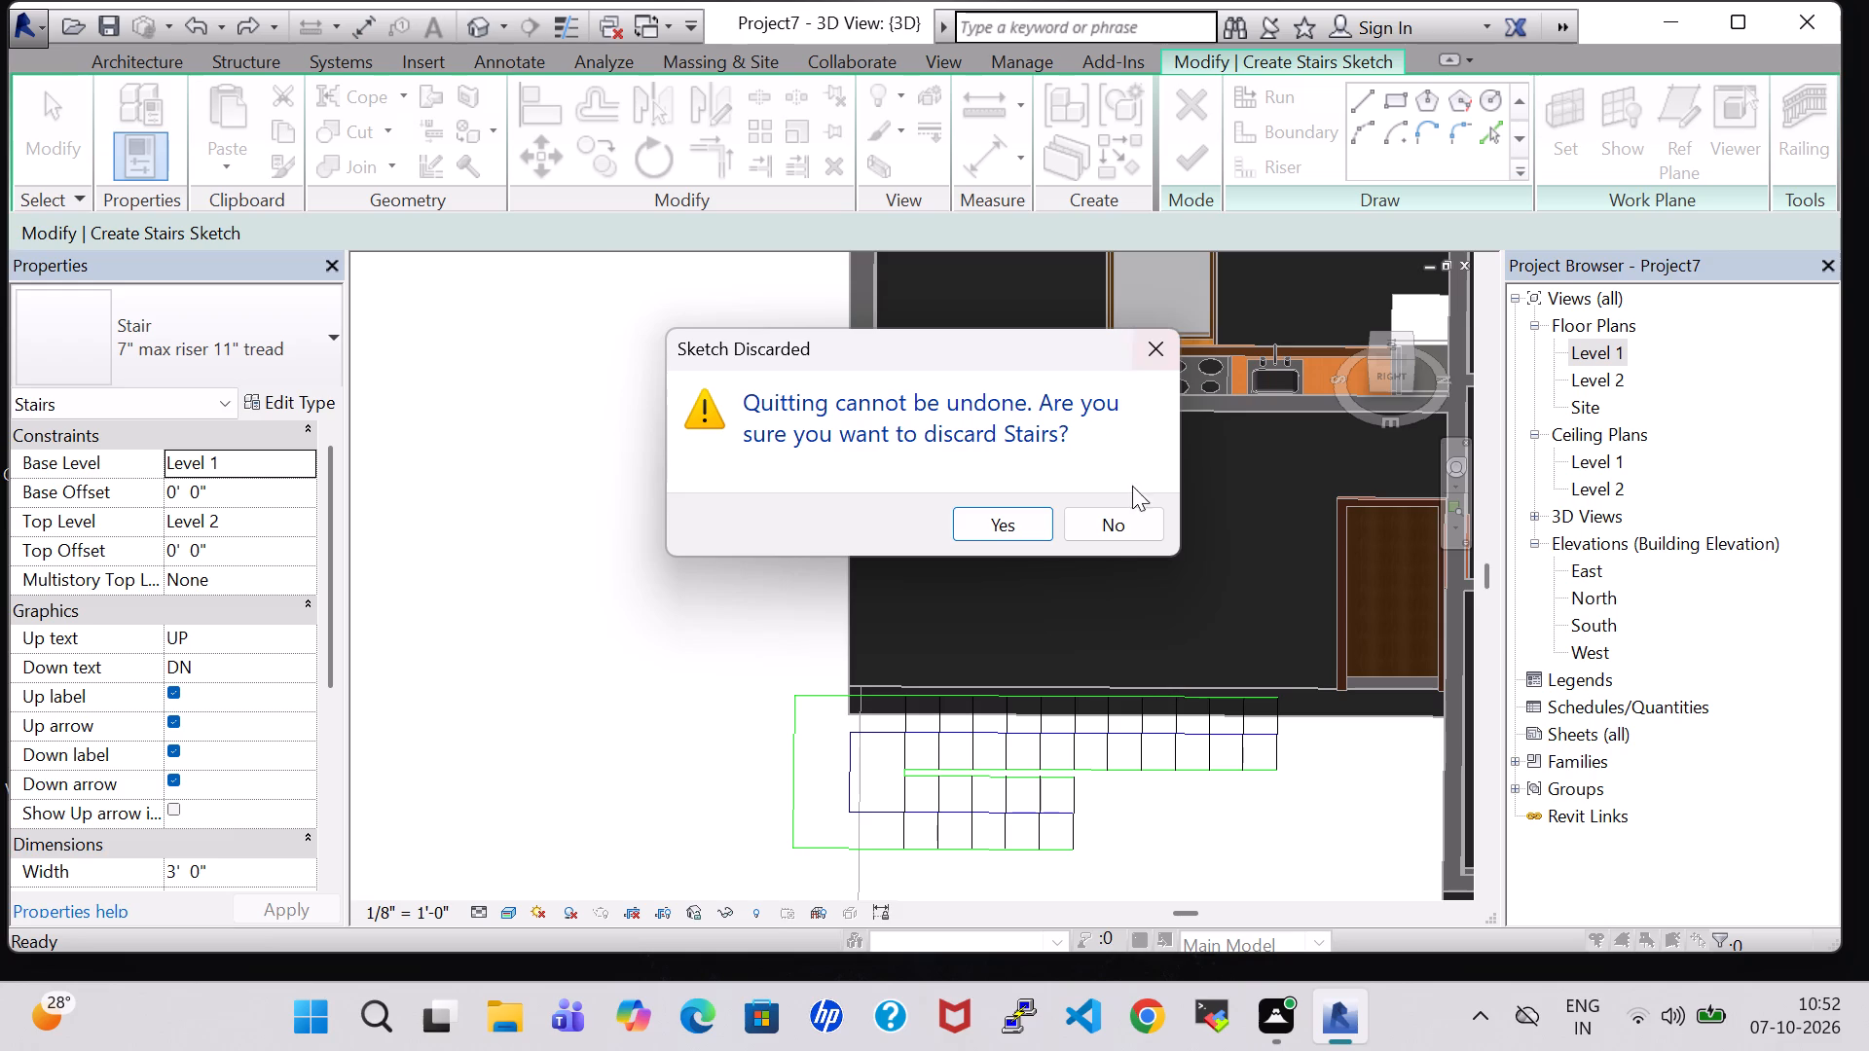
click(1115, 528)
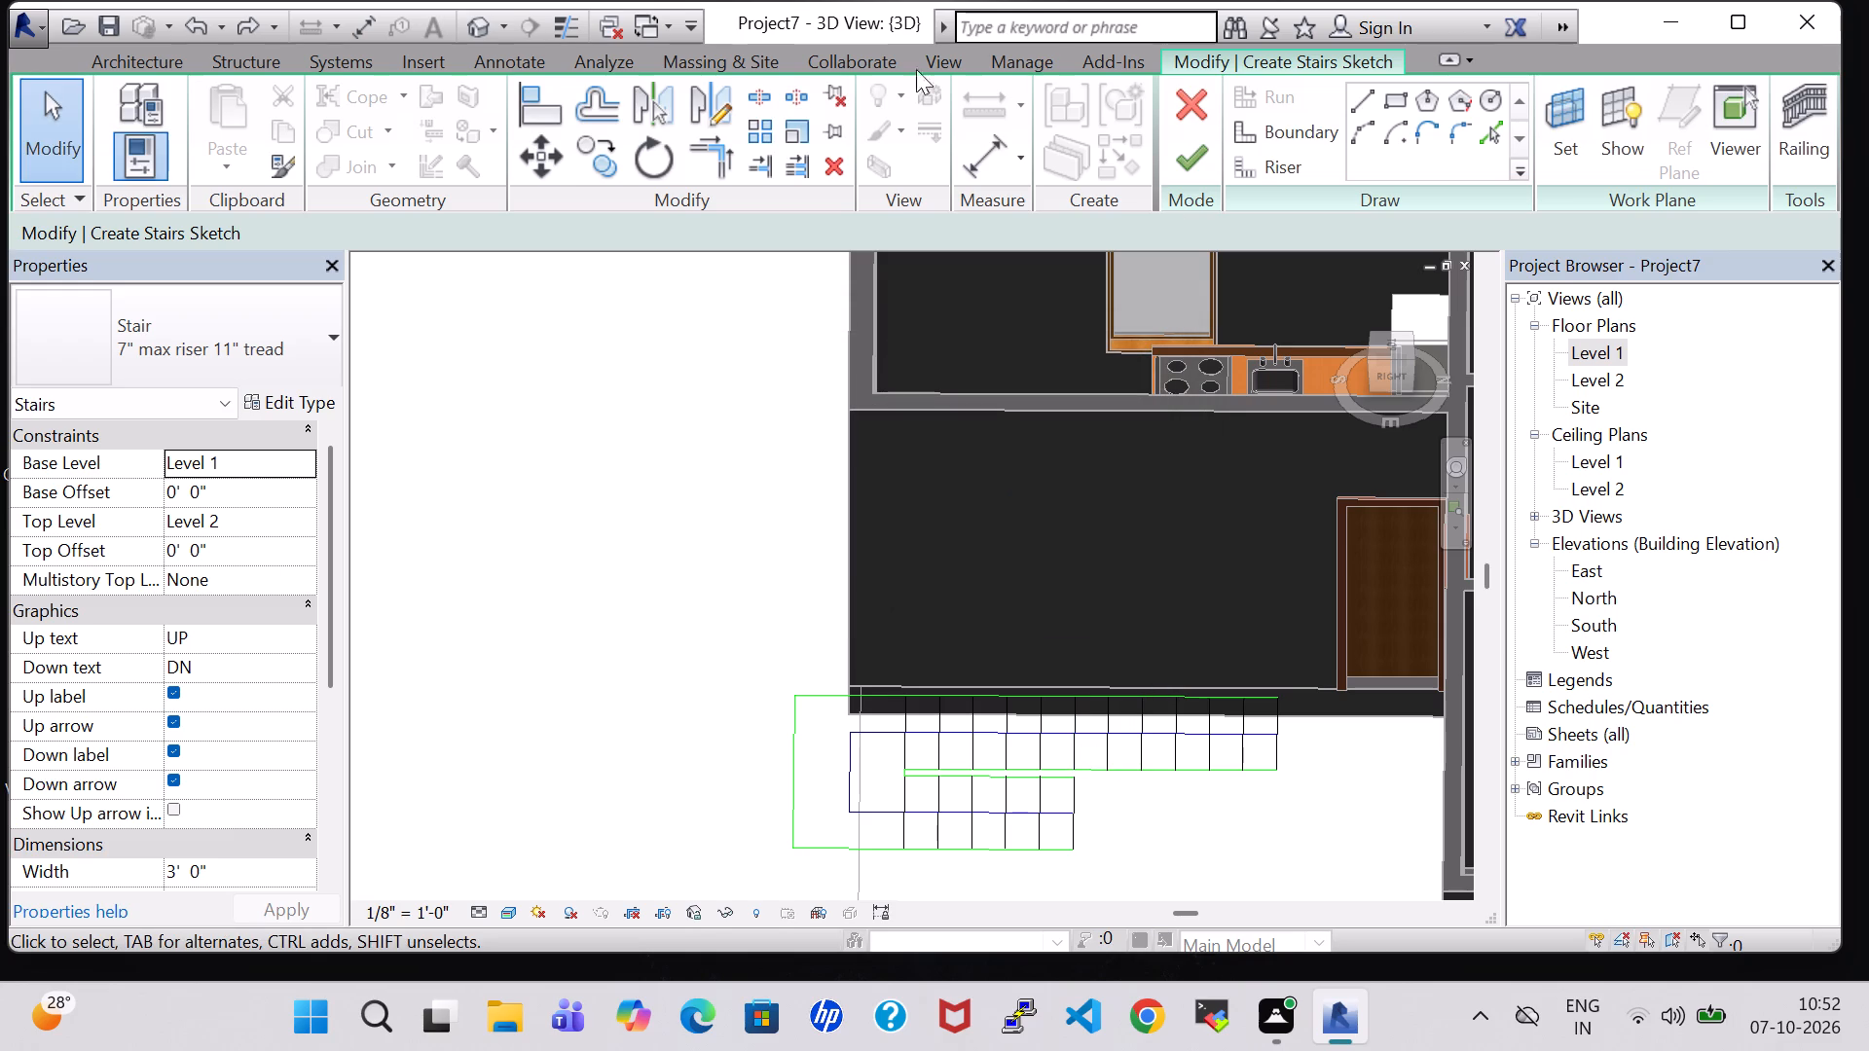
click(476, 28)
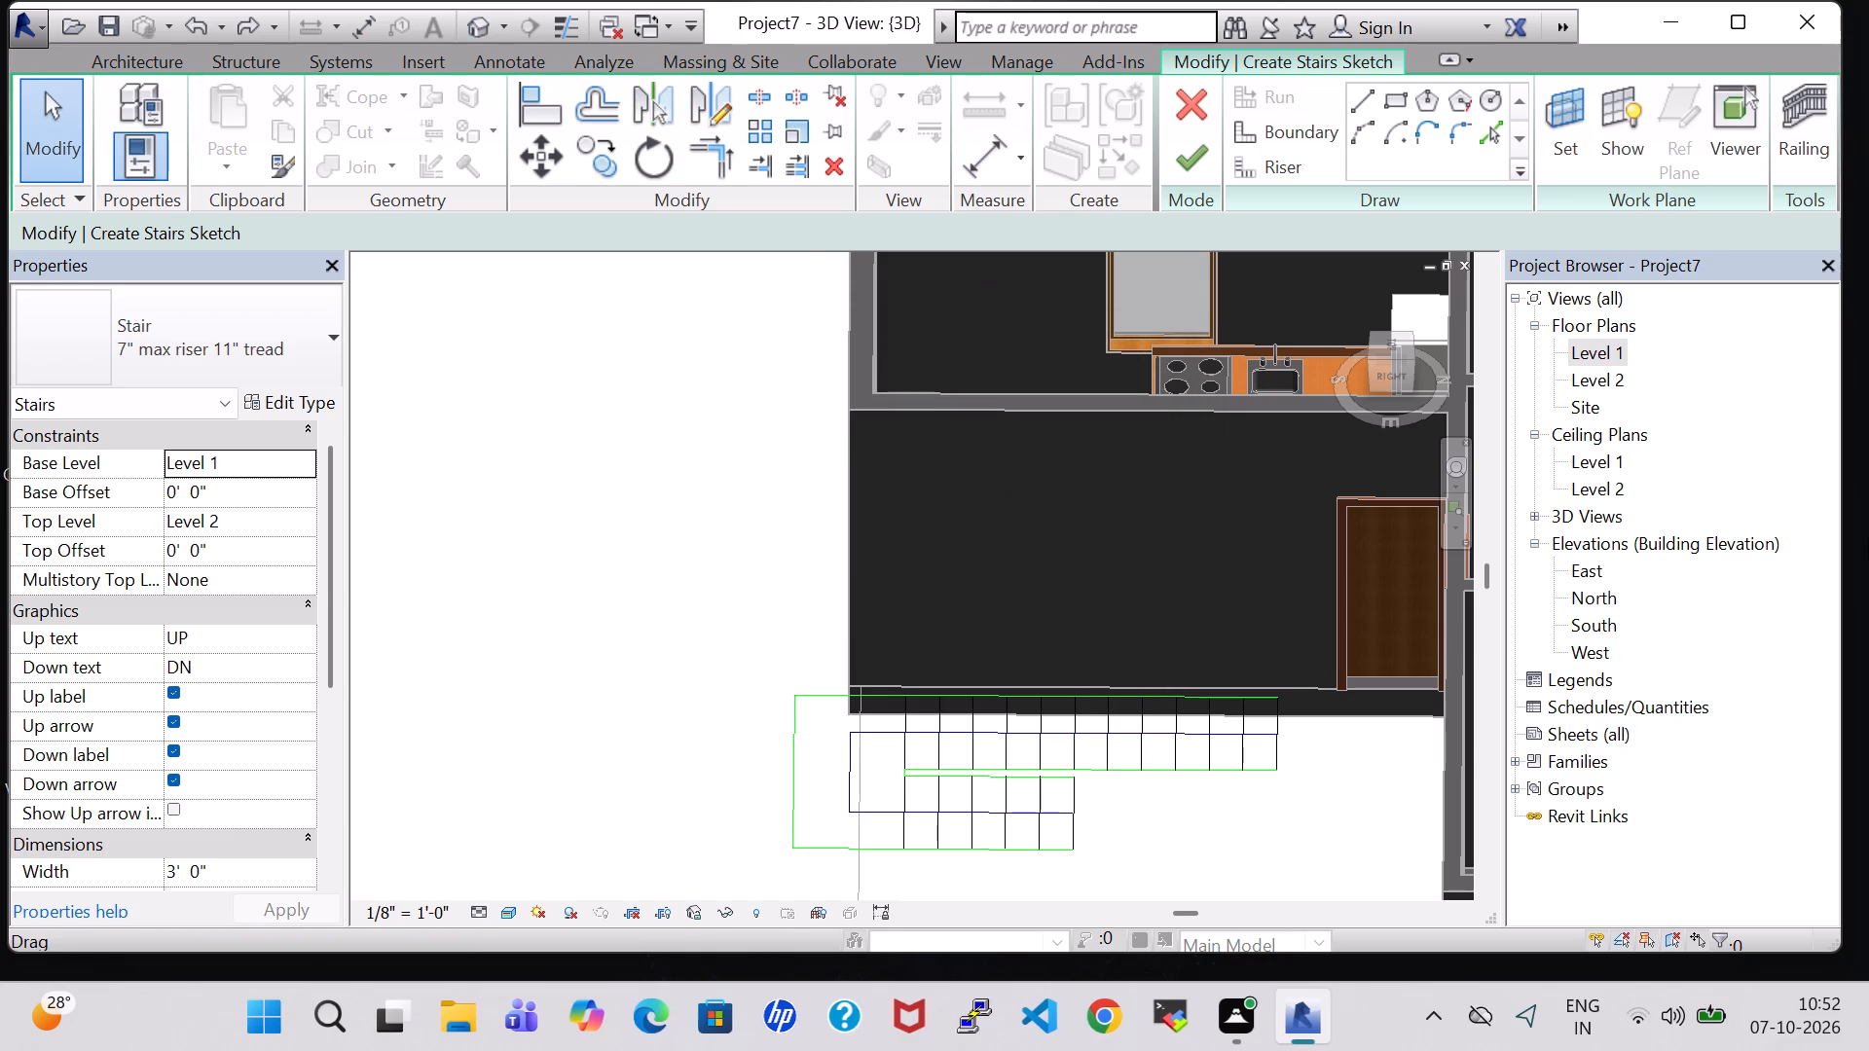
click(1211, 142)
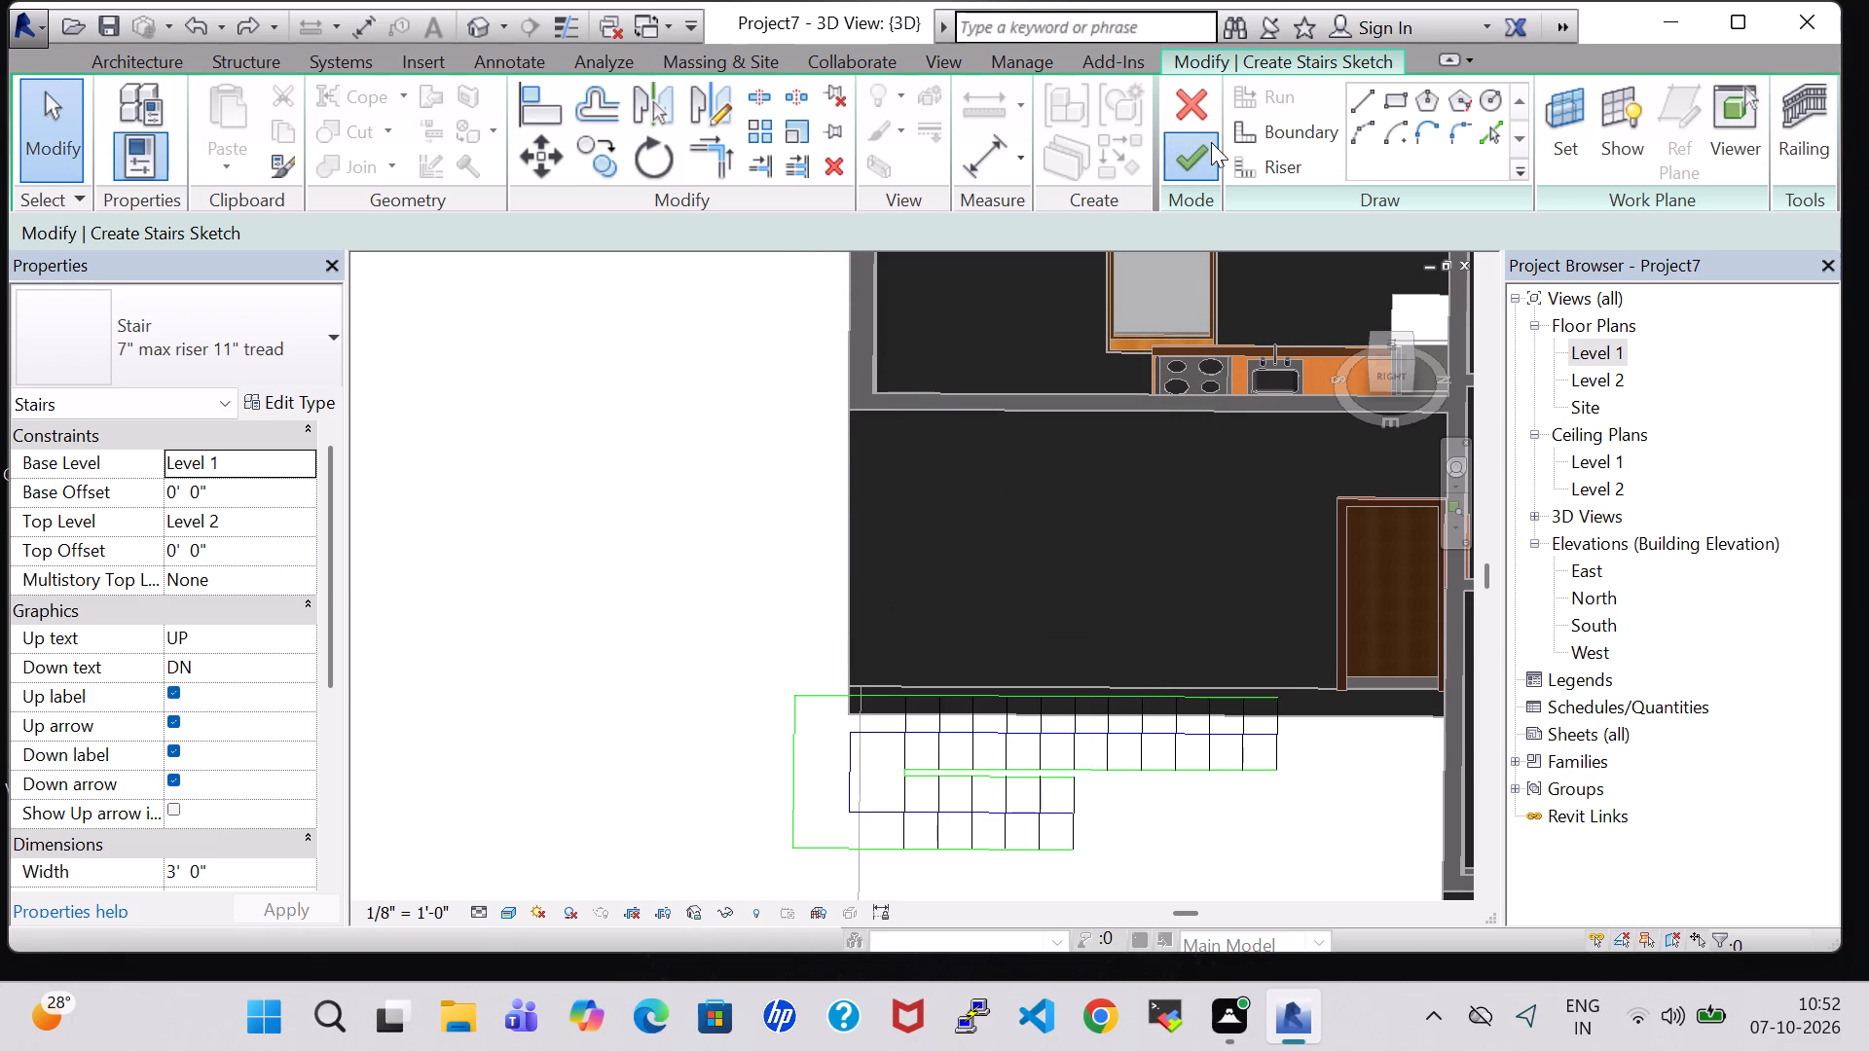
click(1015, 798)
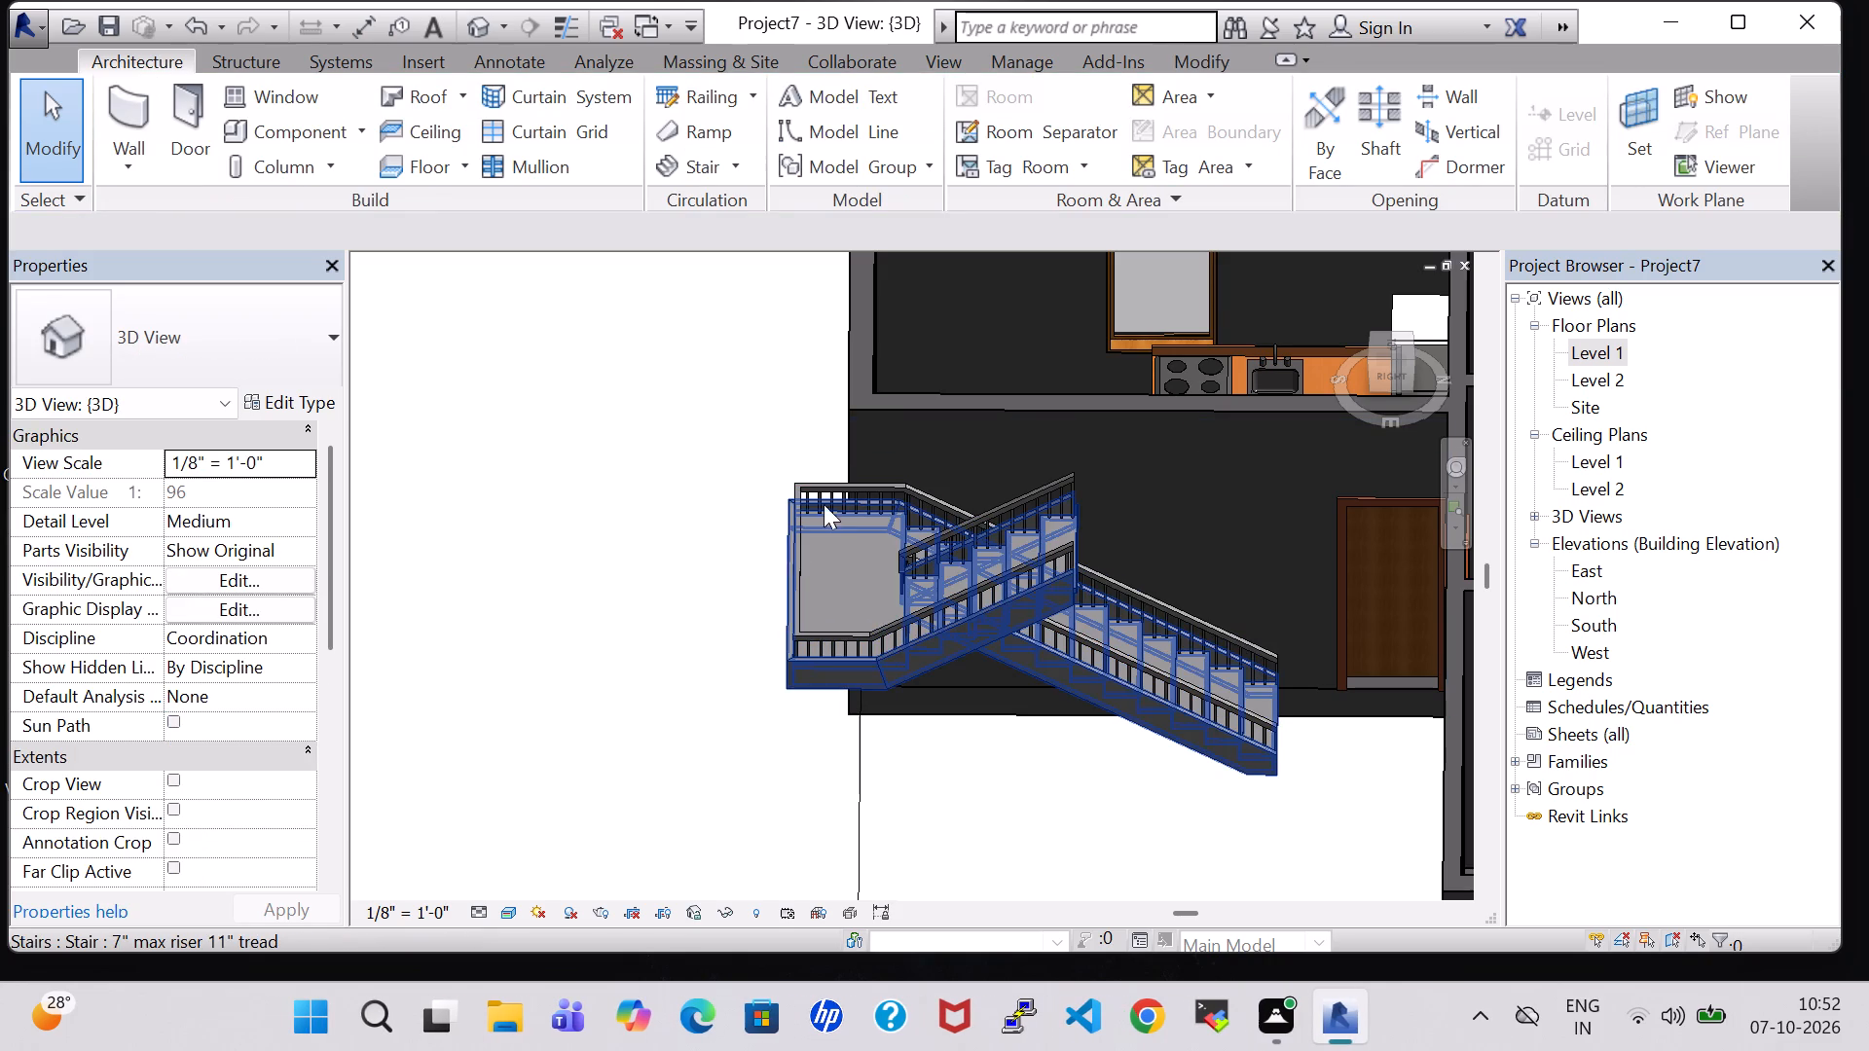
In the 3D view, nudge the whole U-shaped staircase along the kitchen's exterior wall toward the exterior door.
click(920, 639)
key(Right)
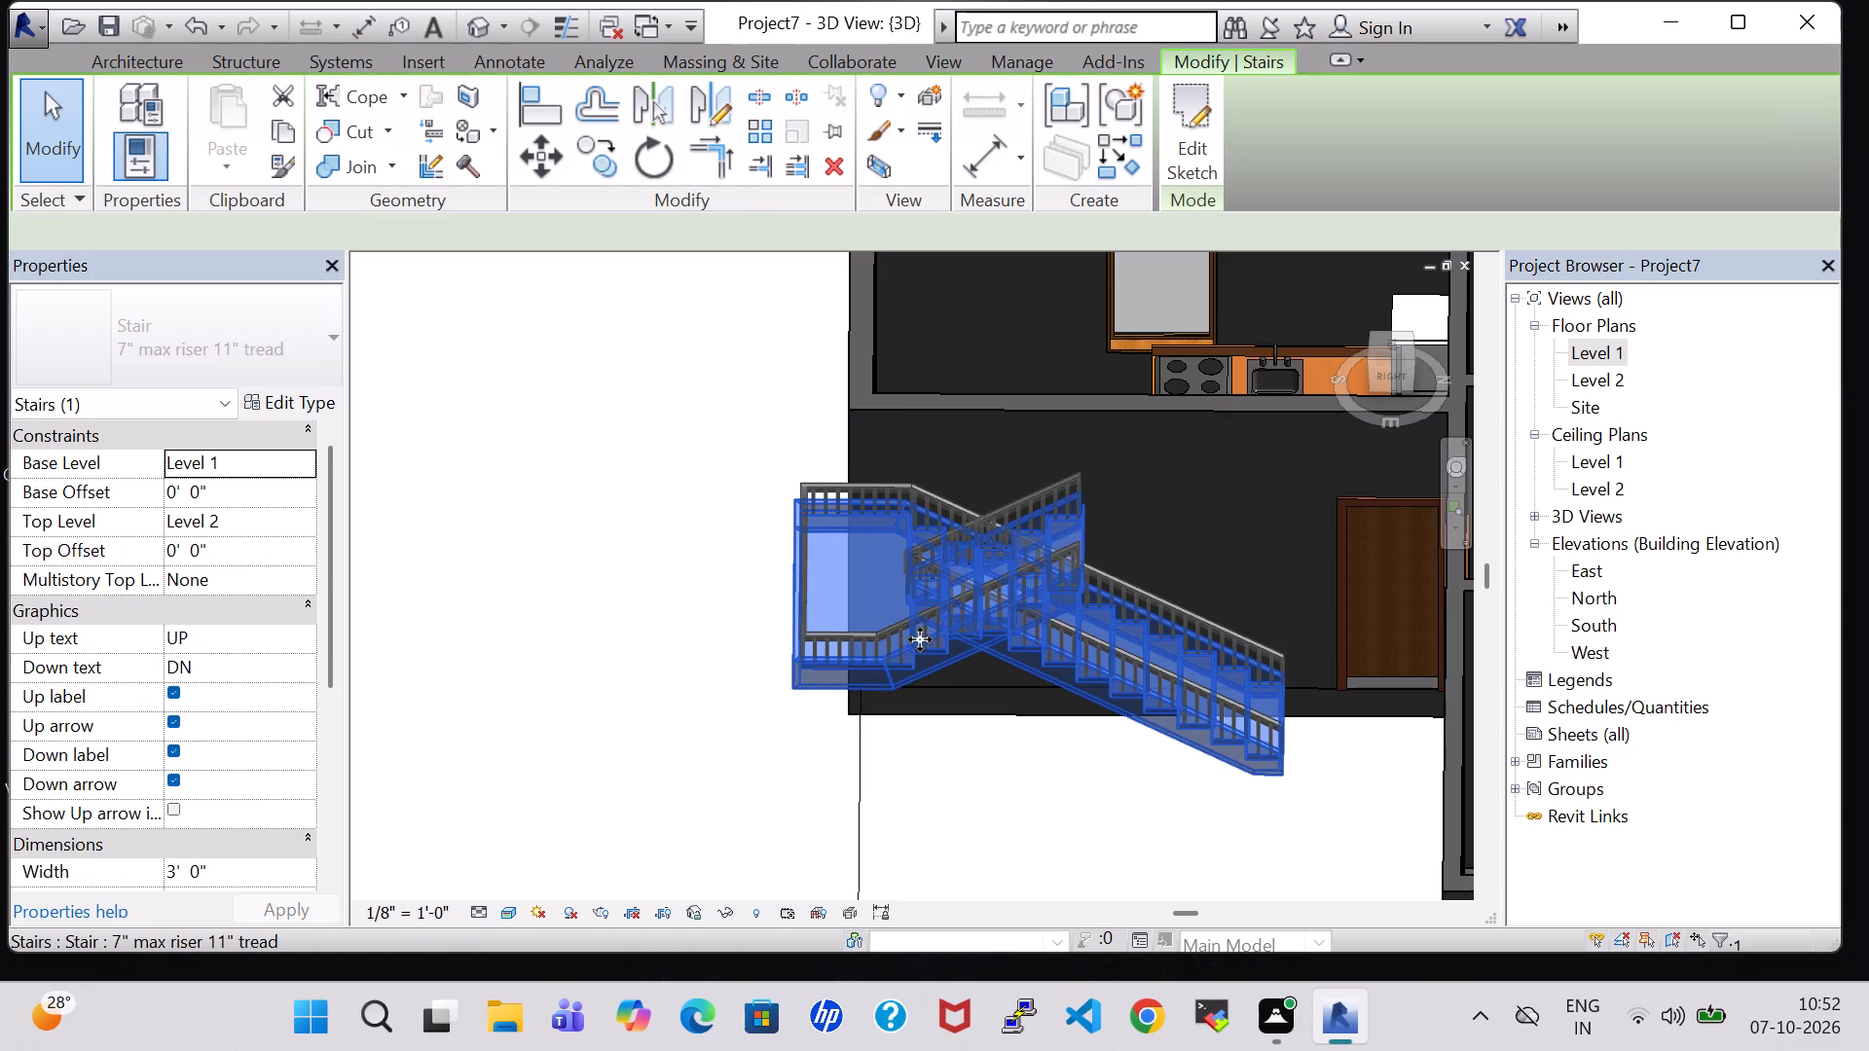
key(Right)
key(Right)
key(Right)
key(Right)
key(Right)
key(Right)
key(Right)
key(Right)
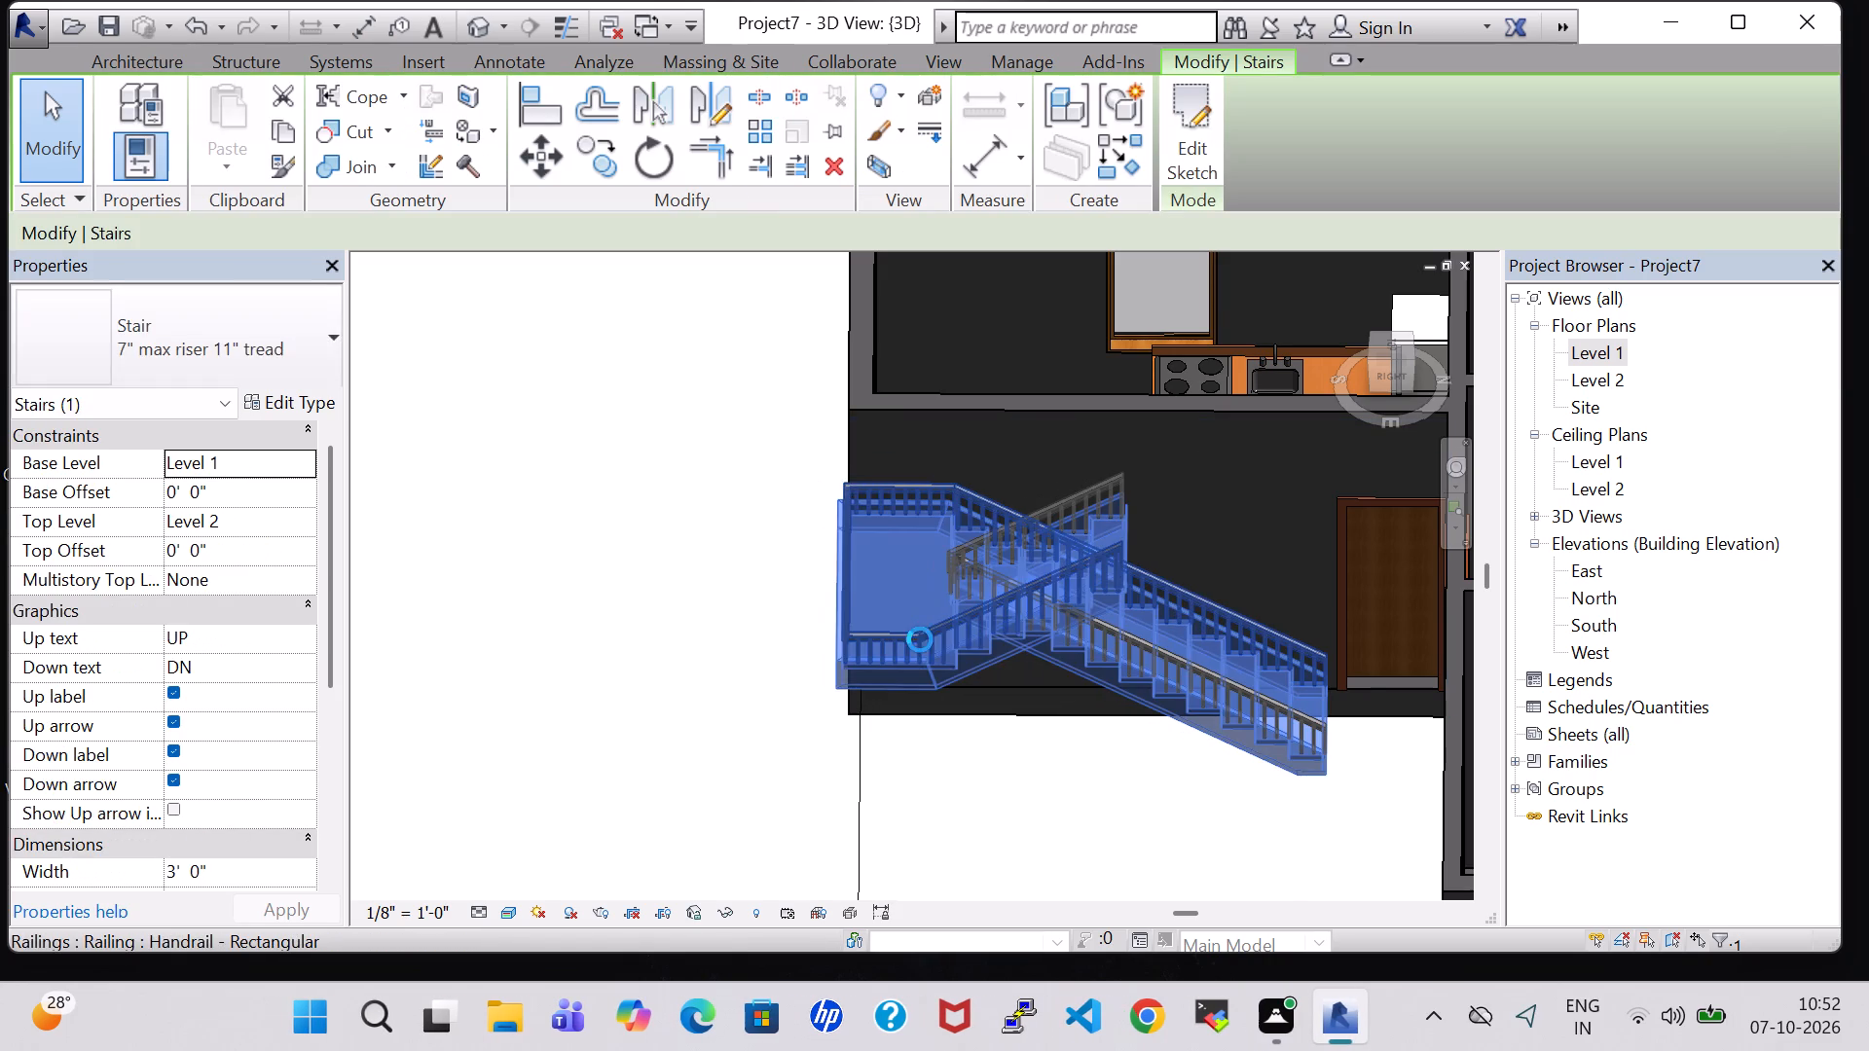
key(Right)
key(Right)
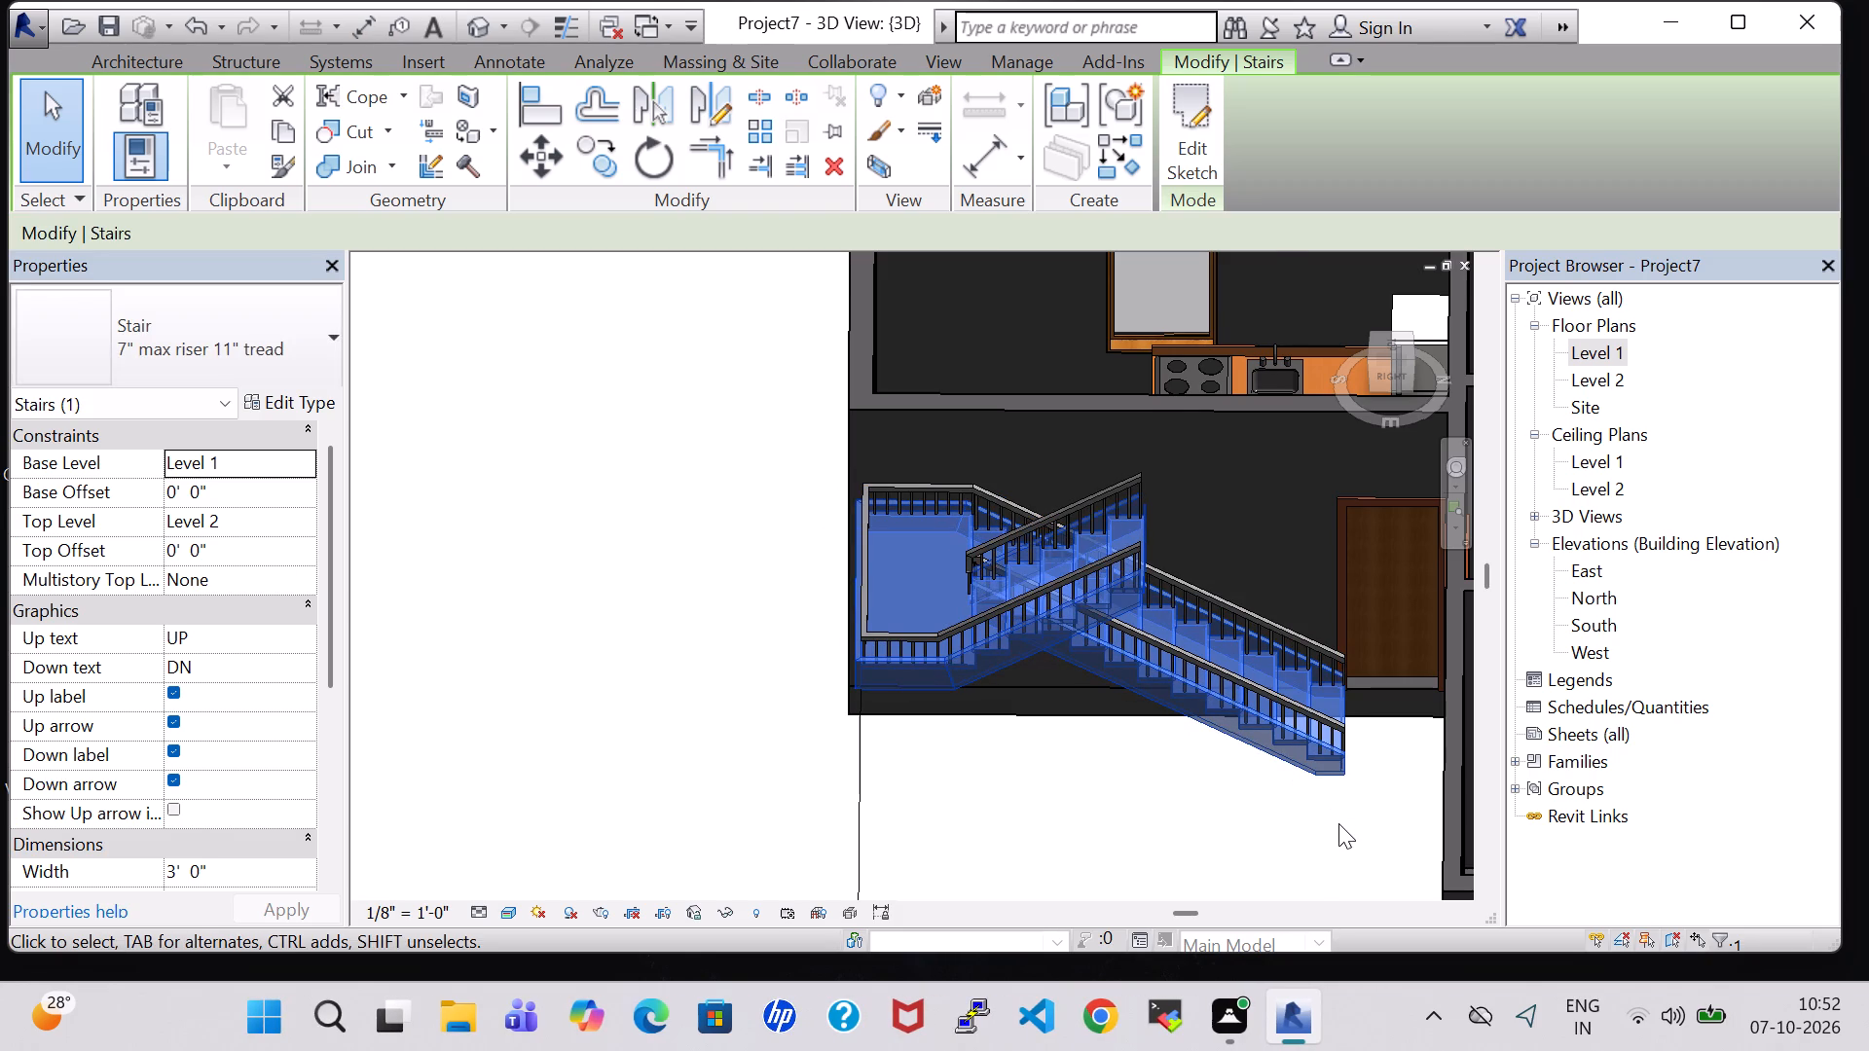
Check the rail structure in the type properties of the staircase's outer Handrail - Rectangular railing.
scroll(1338, 823, up, 1)
middle_drag(1338, 823, 1156, 835)
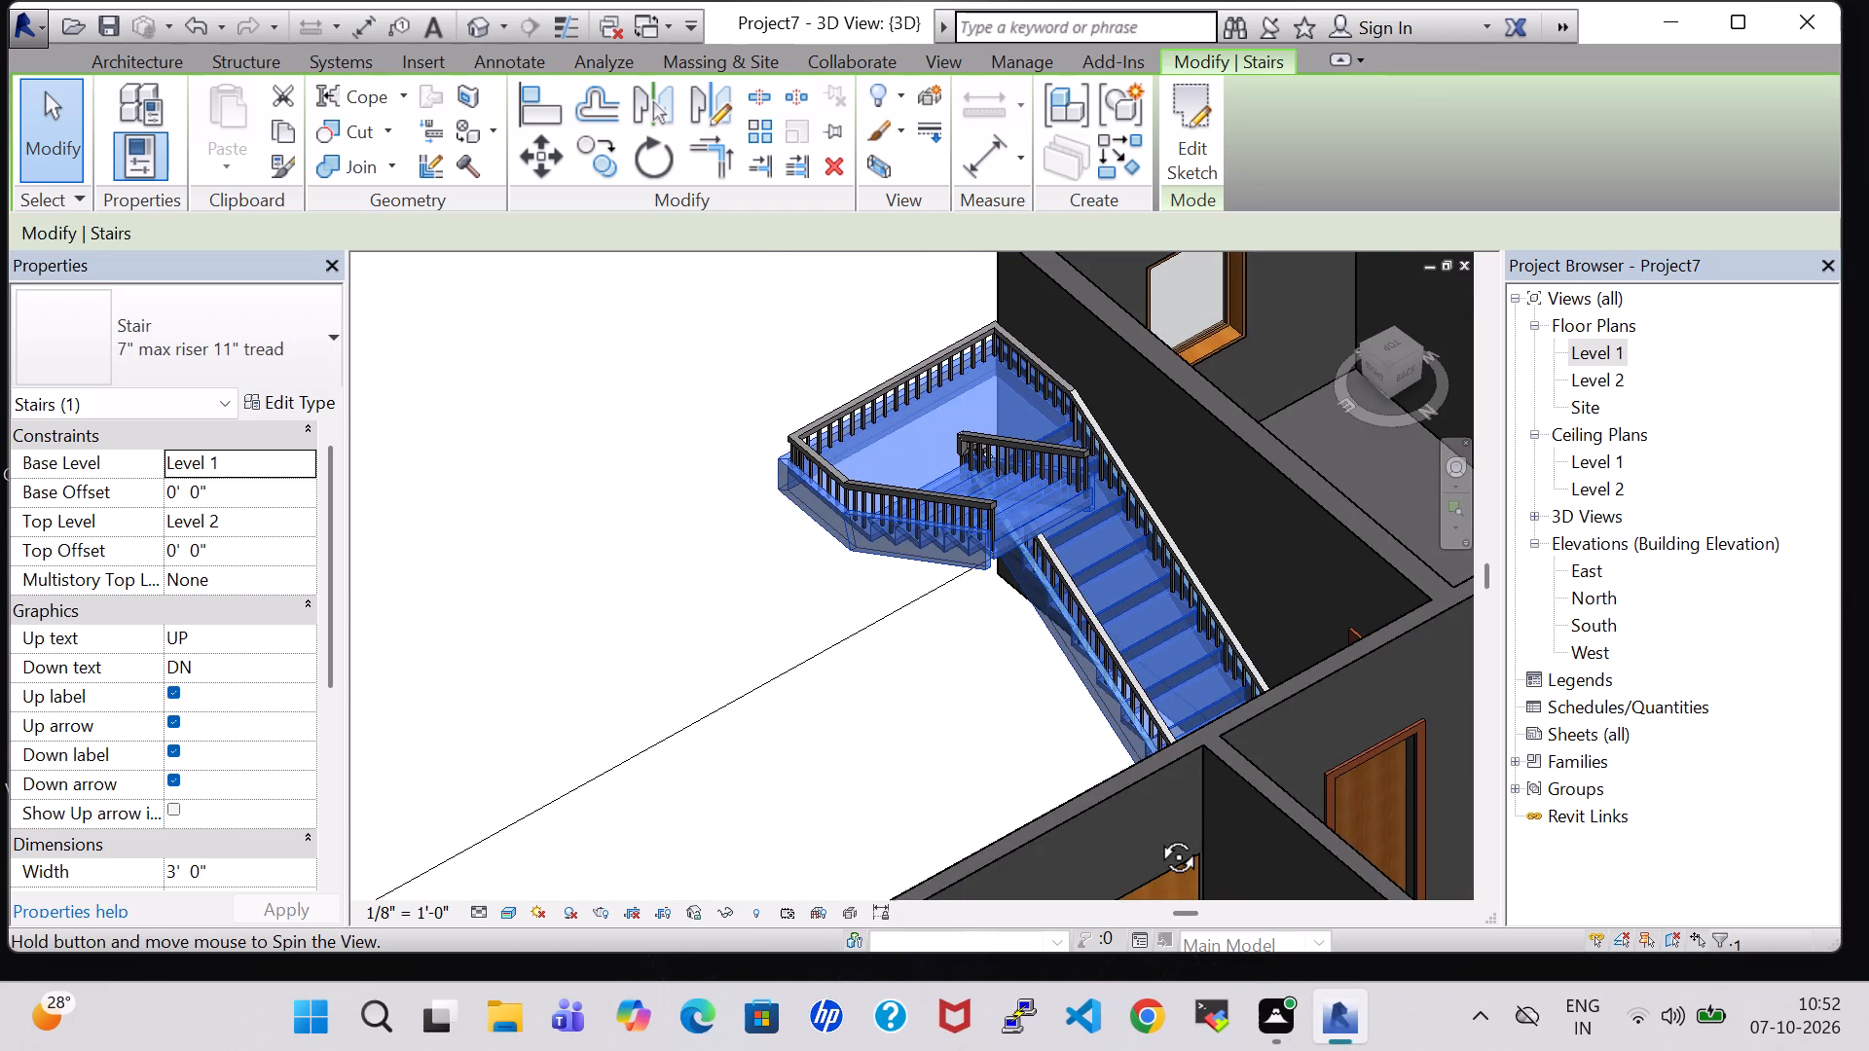
middle_drag(1156, 835, 1261, 774)
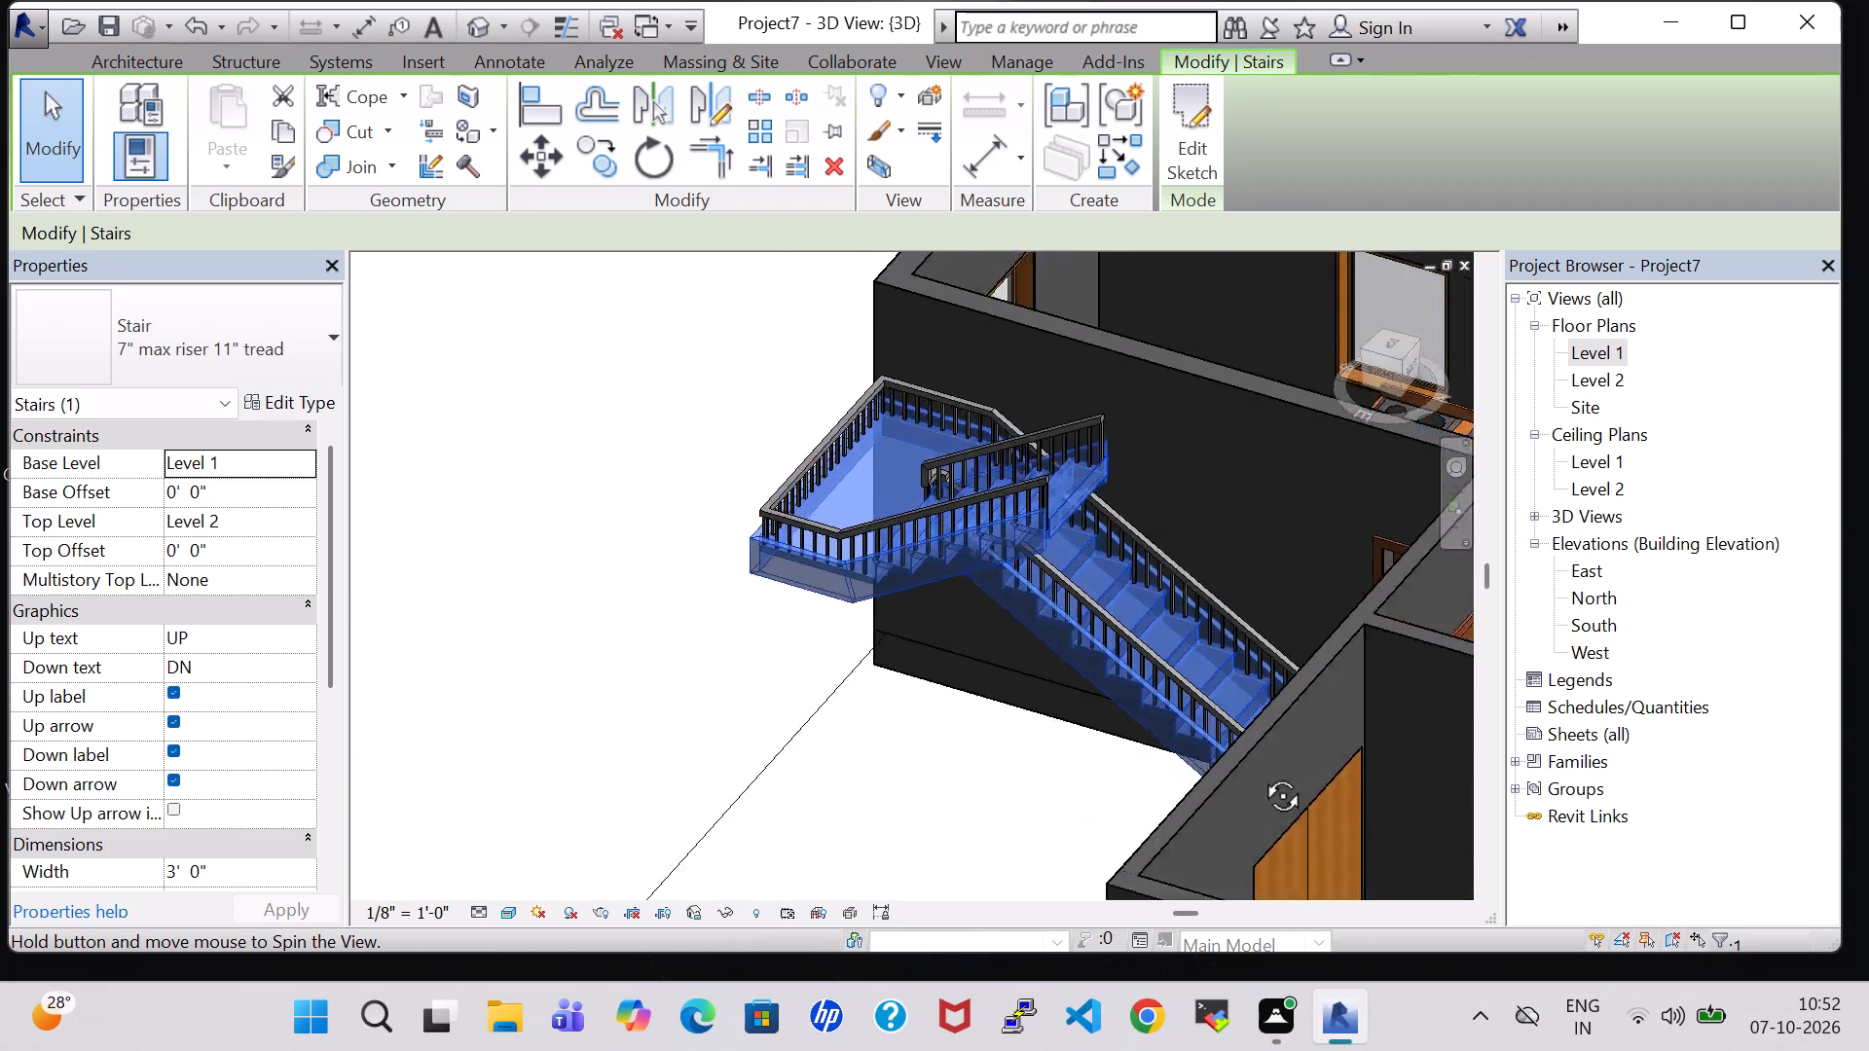
middle_drag(1261, 774, 1327, 596)
shift+scroll(1325, 599, up, 1)
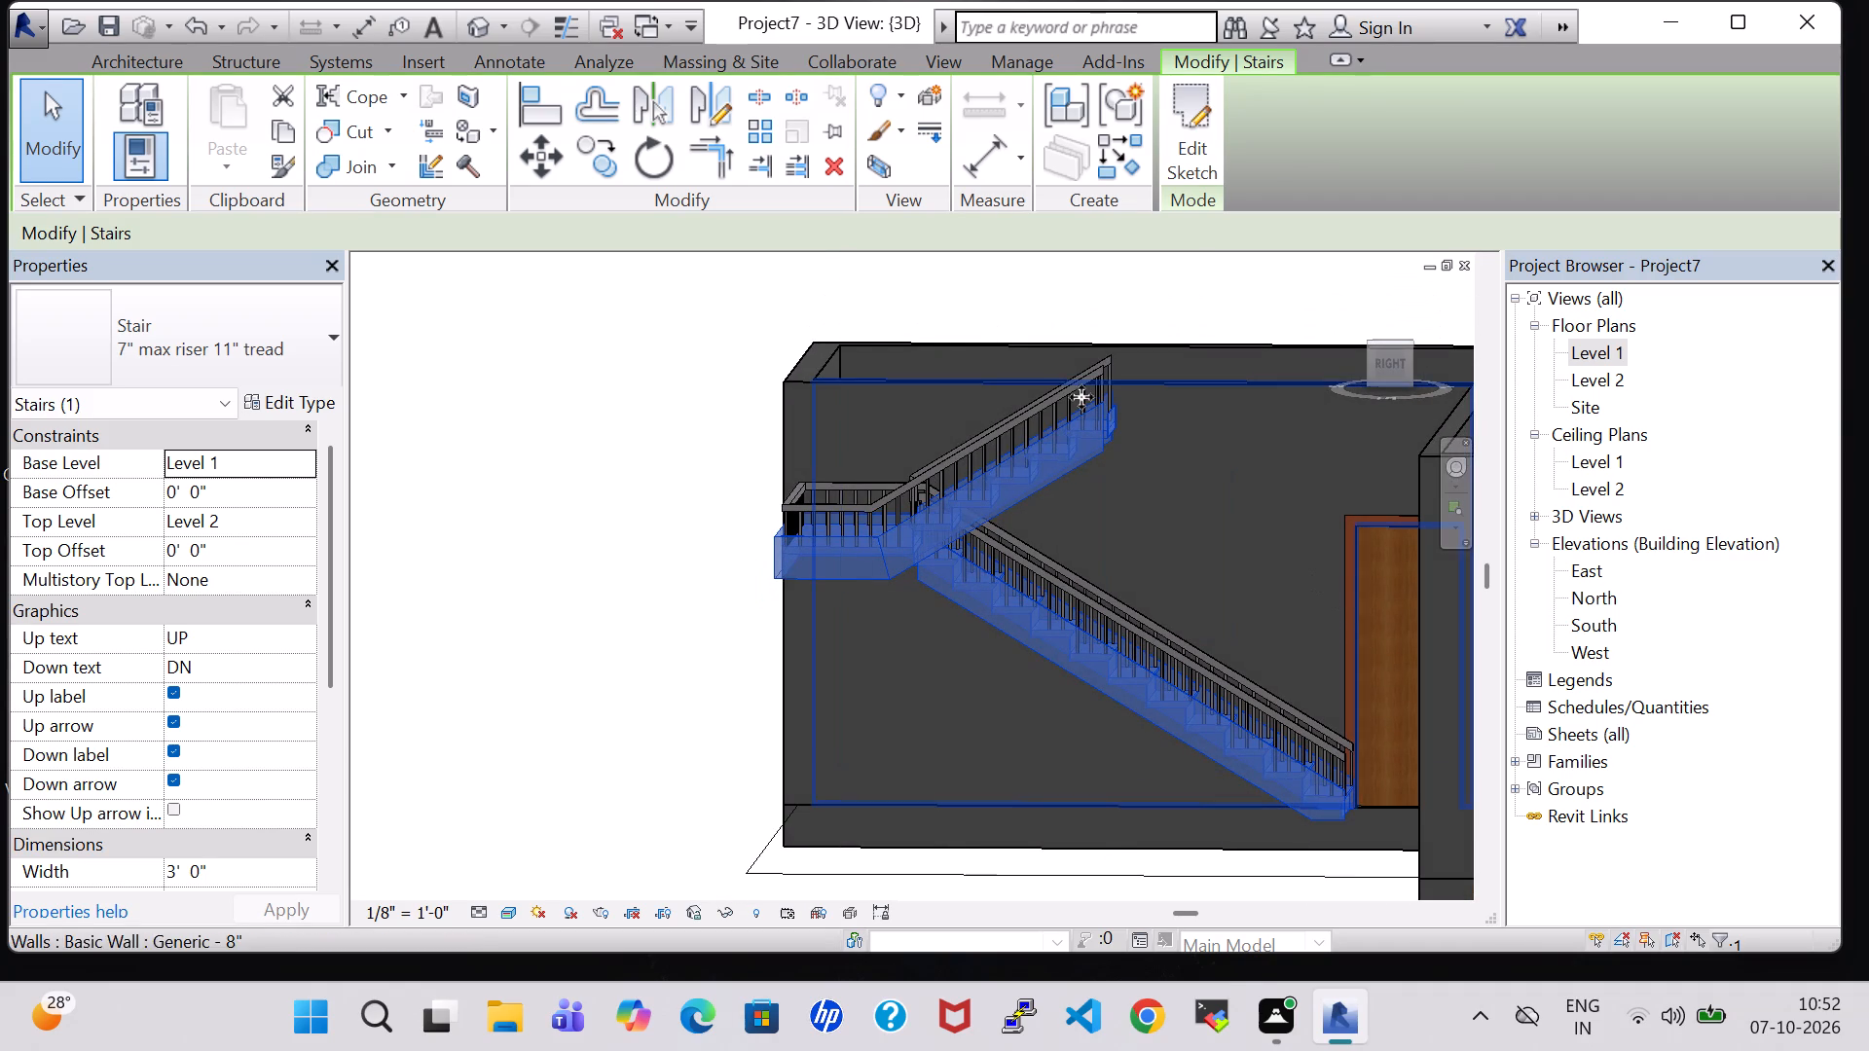
click(1070, 388)
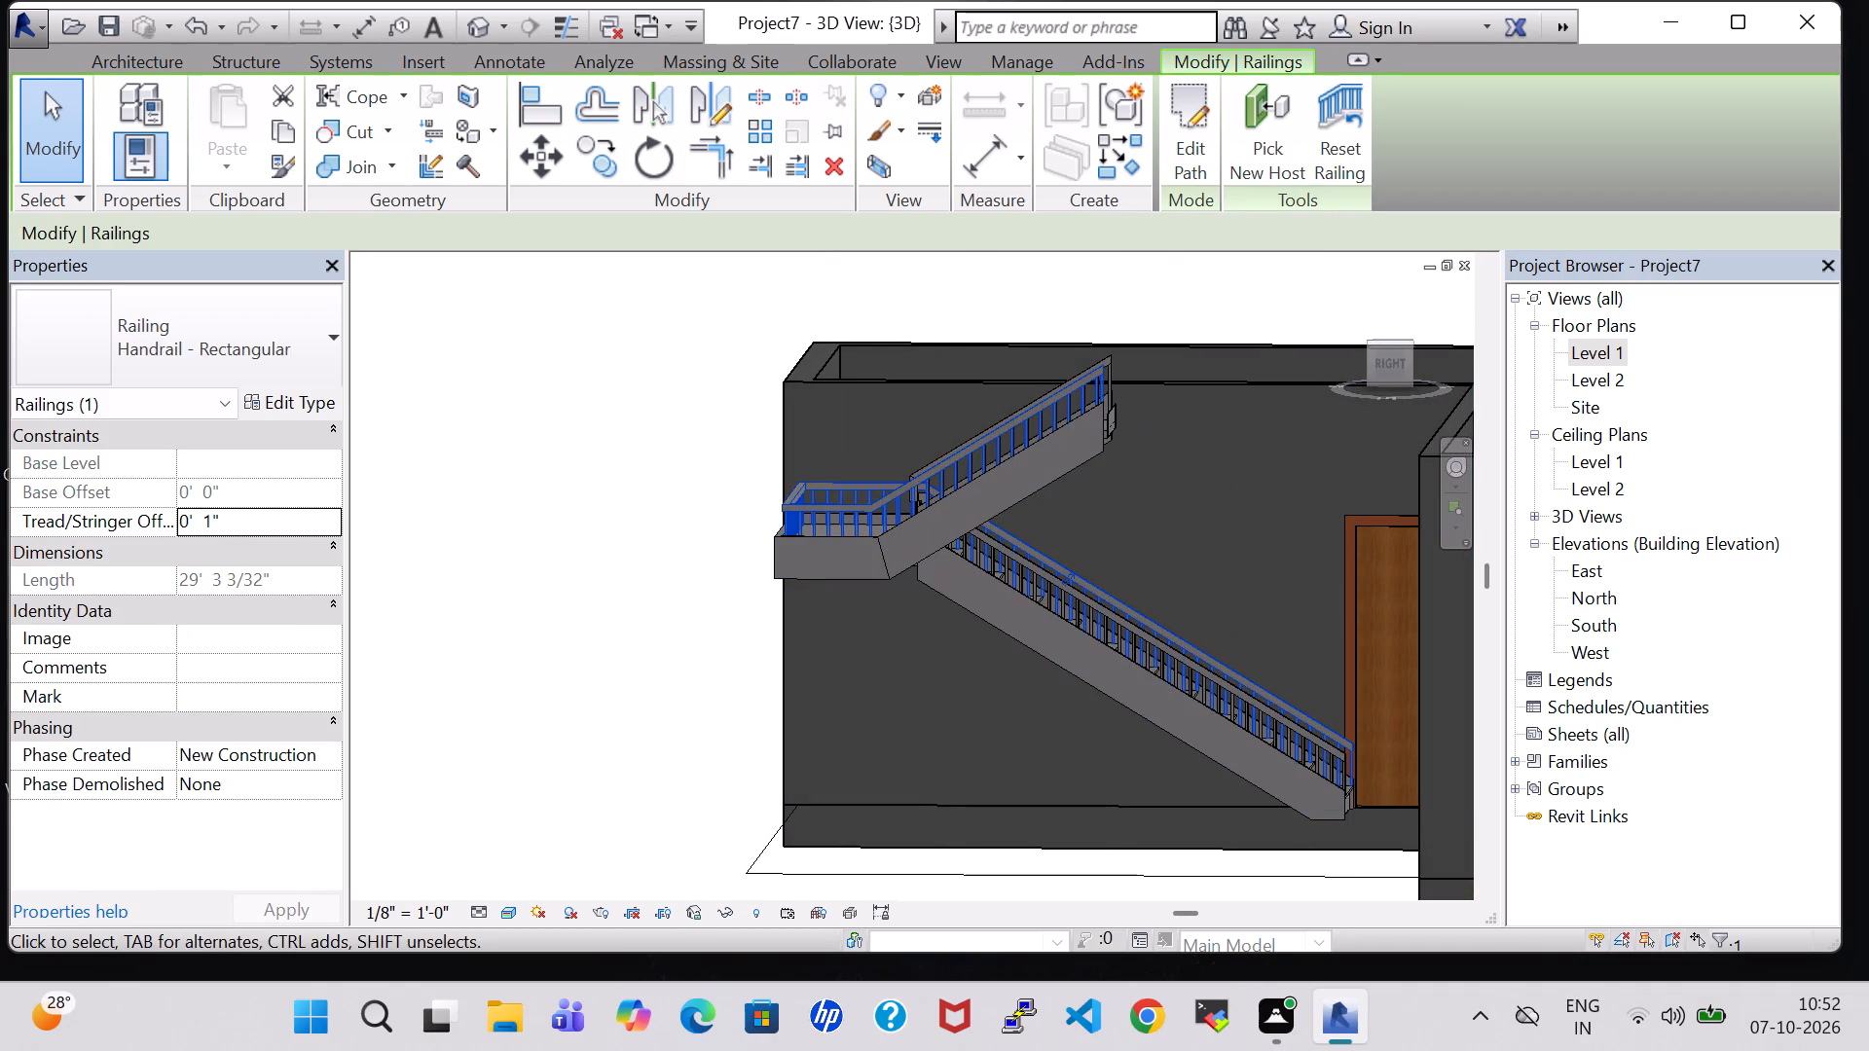
click(288, 403)
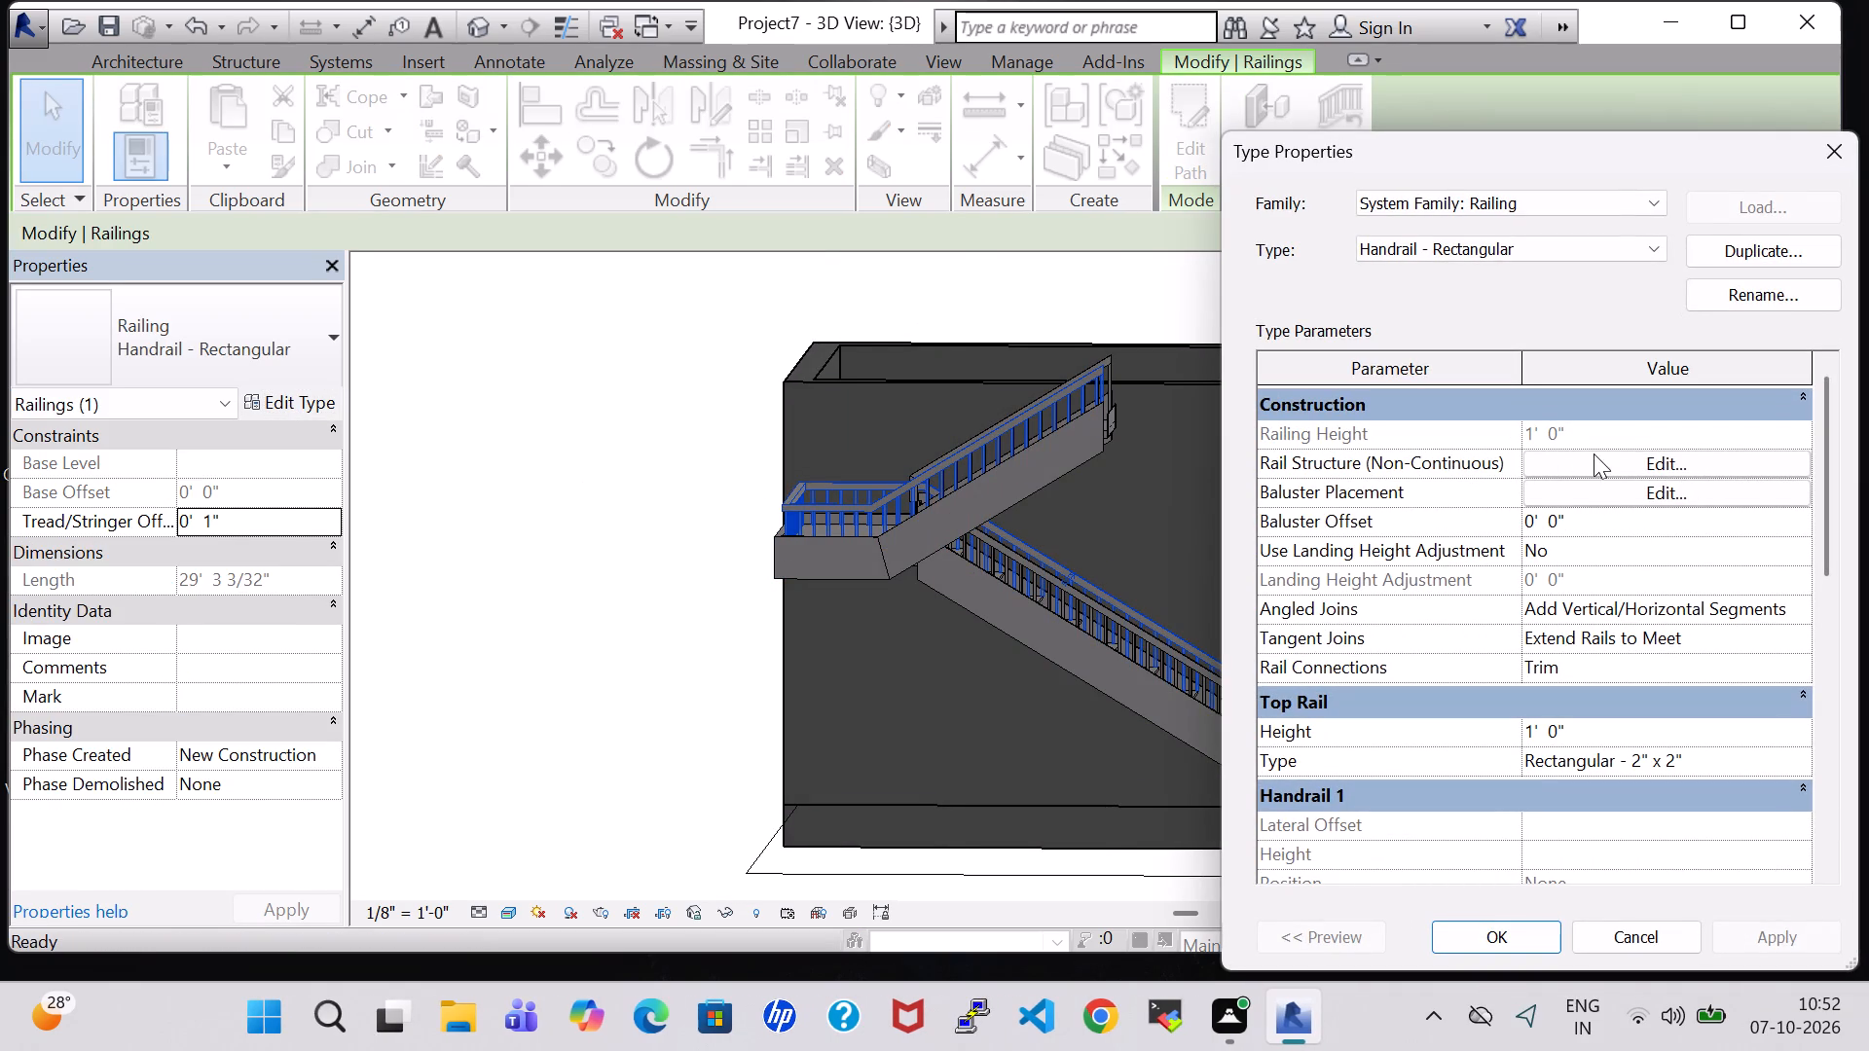
click(1674, 462)
click(1581, 941)
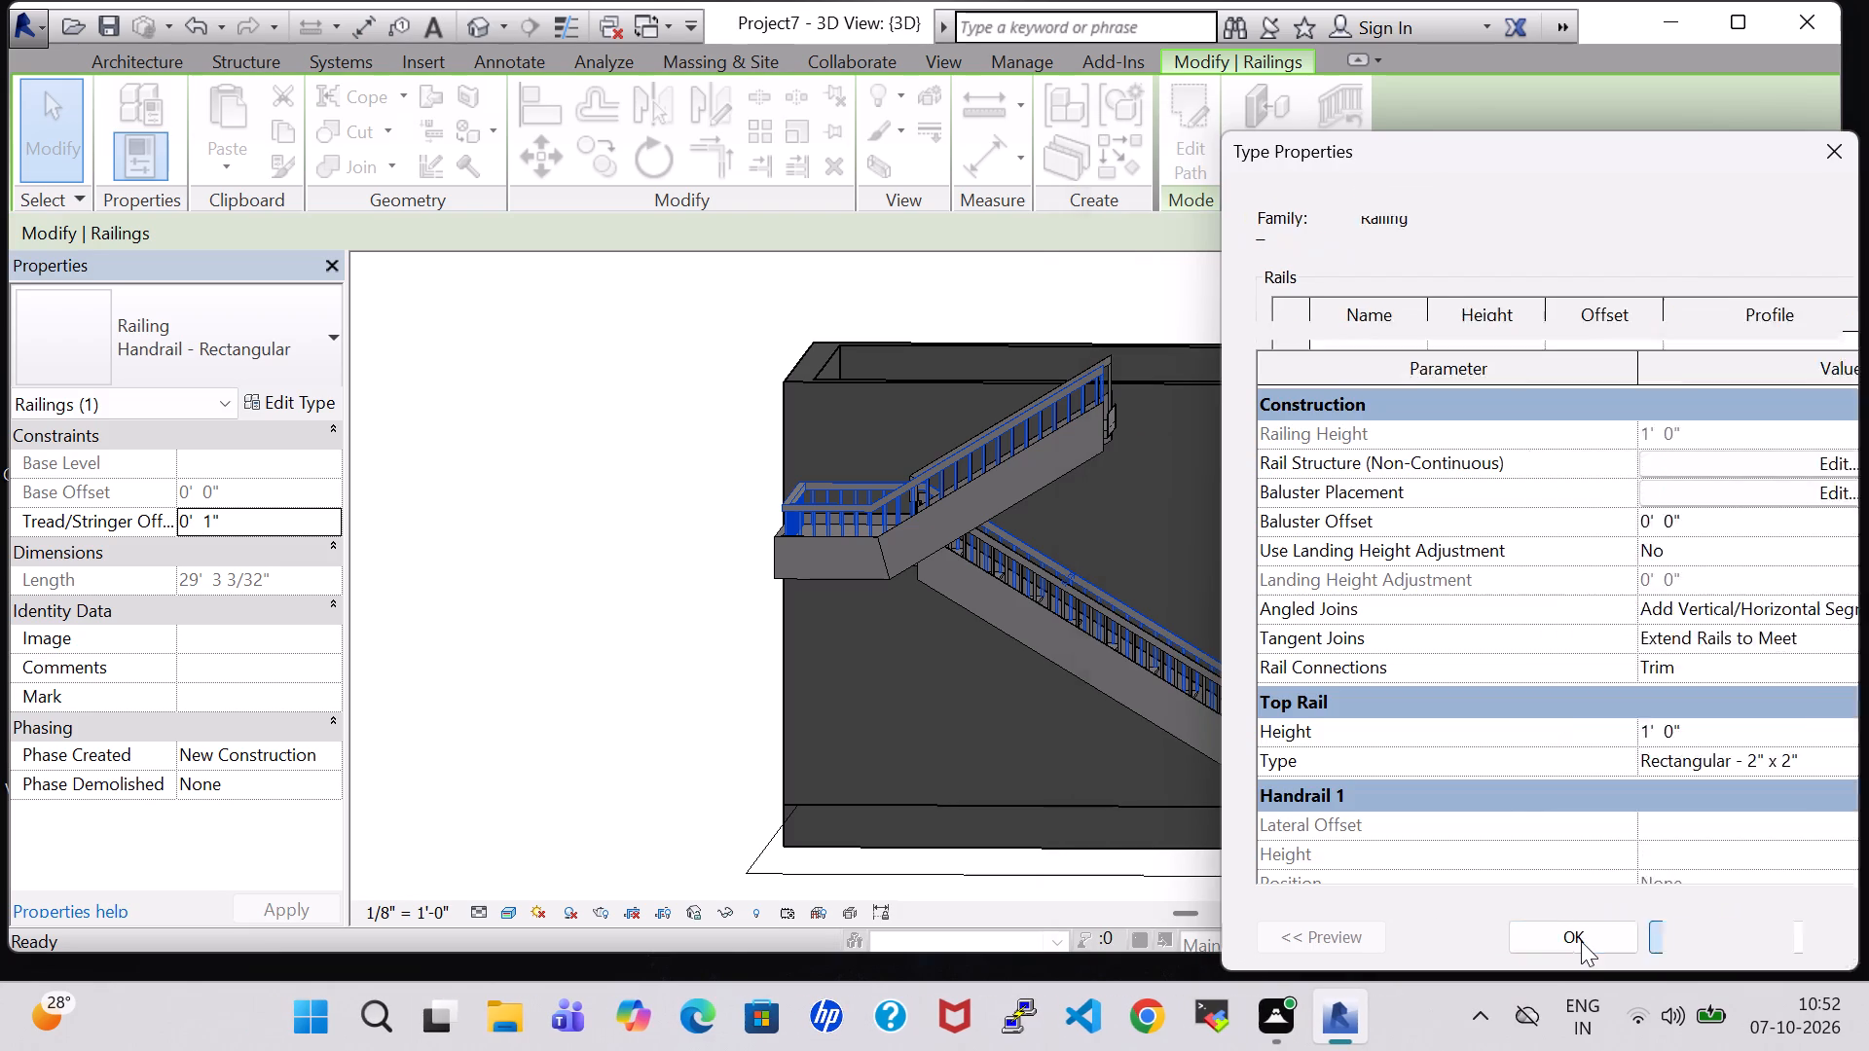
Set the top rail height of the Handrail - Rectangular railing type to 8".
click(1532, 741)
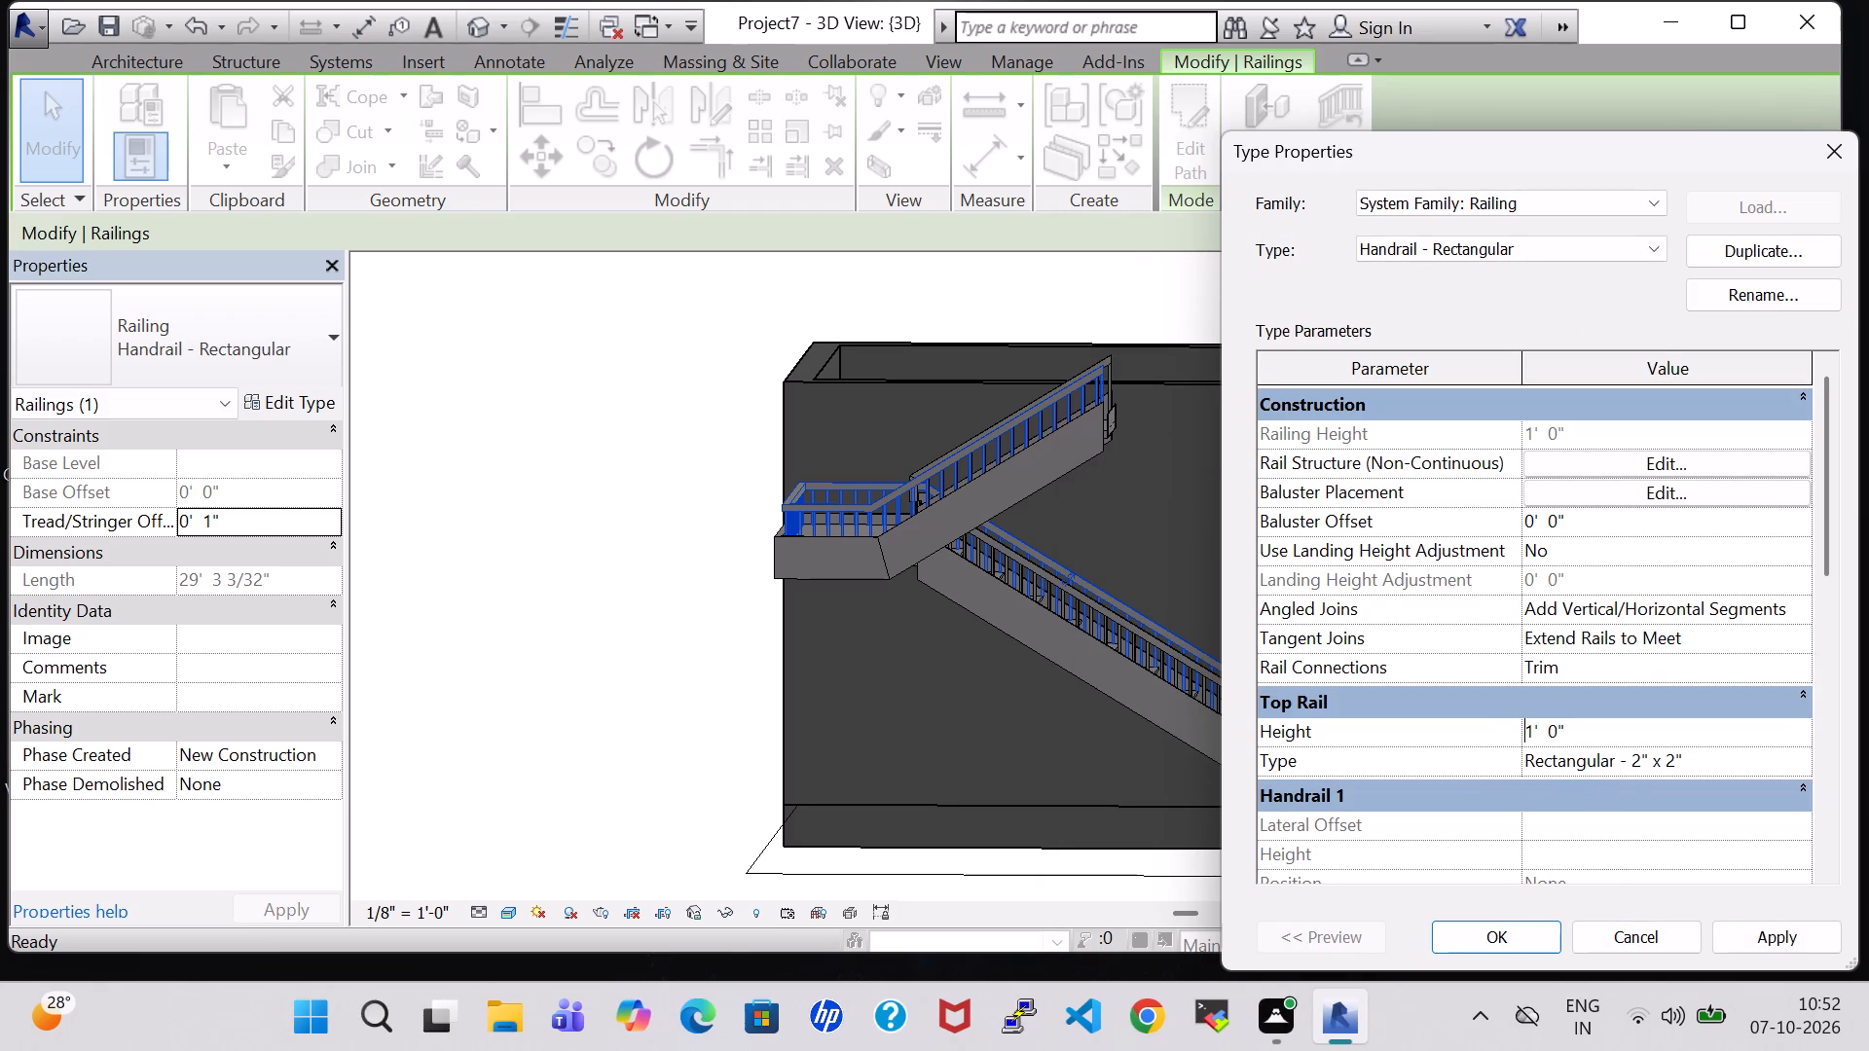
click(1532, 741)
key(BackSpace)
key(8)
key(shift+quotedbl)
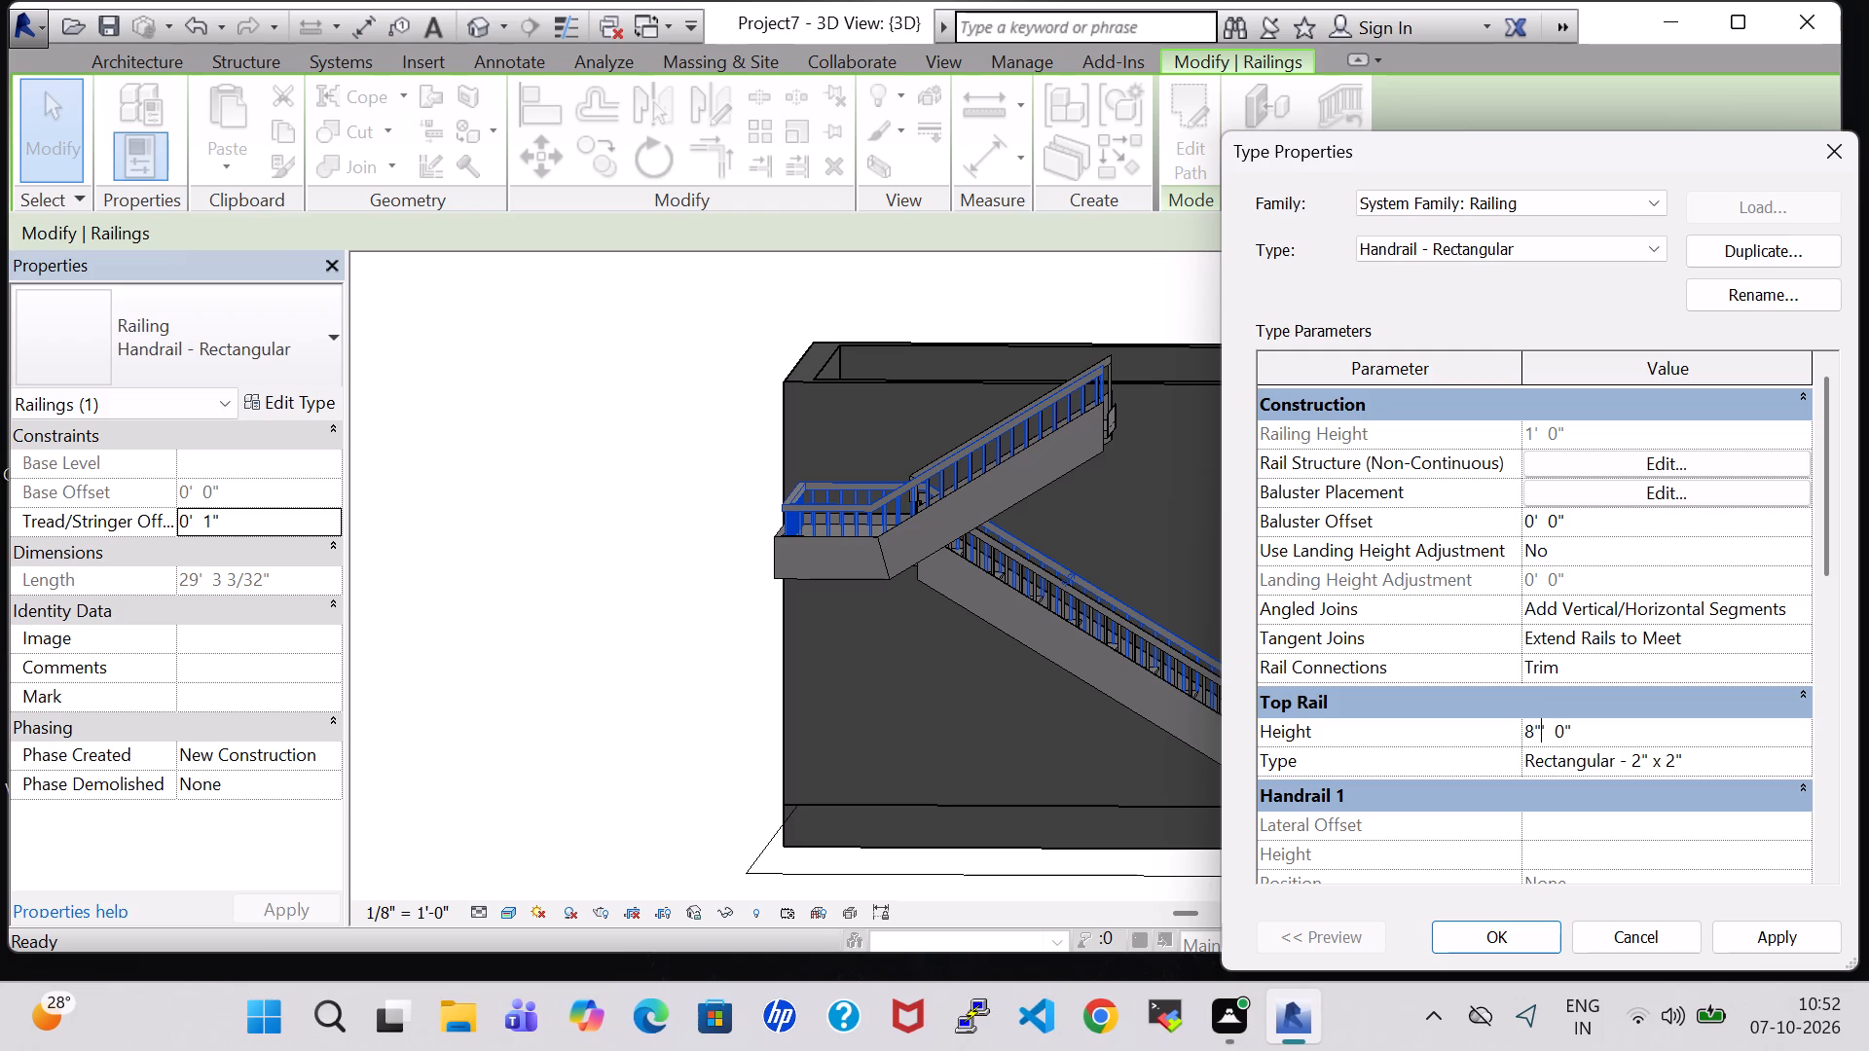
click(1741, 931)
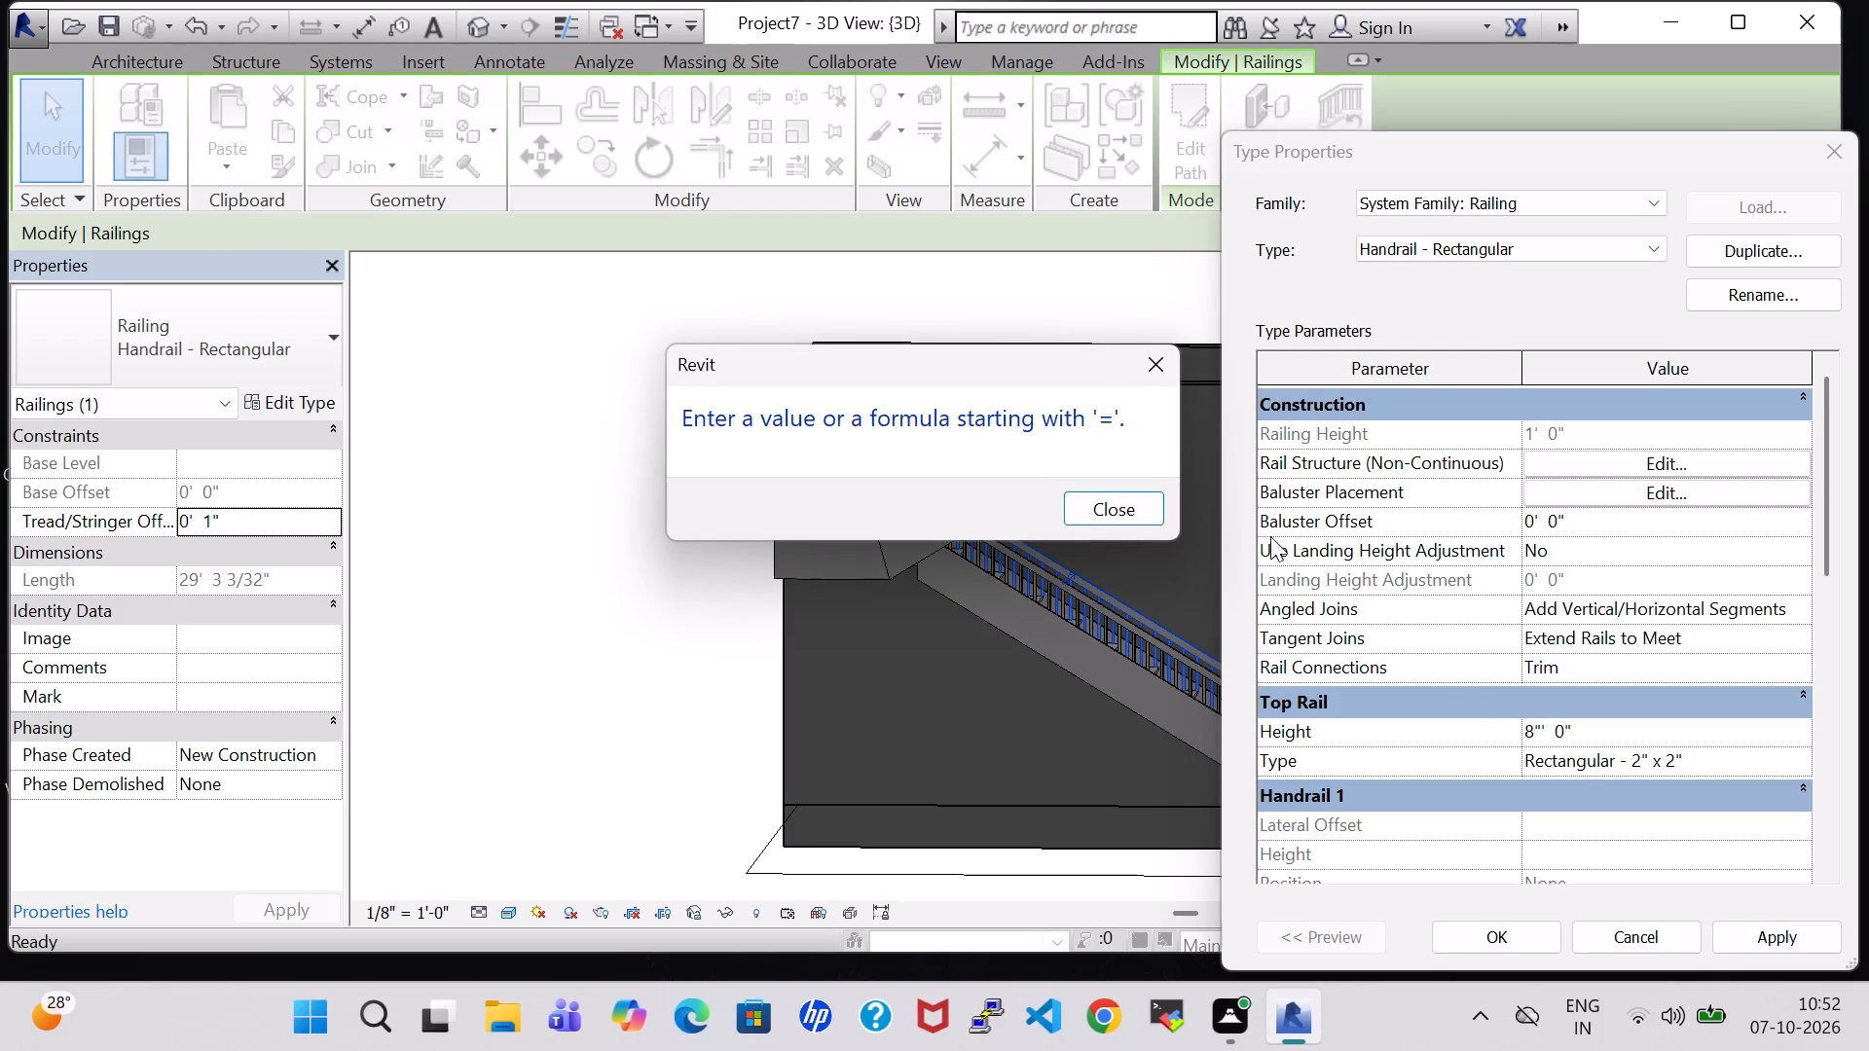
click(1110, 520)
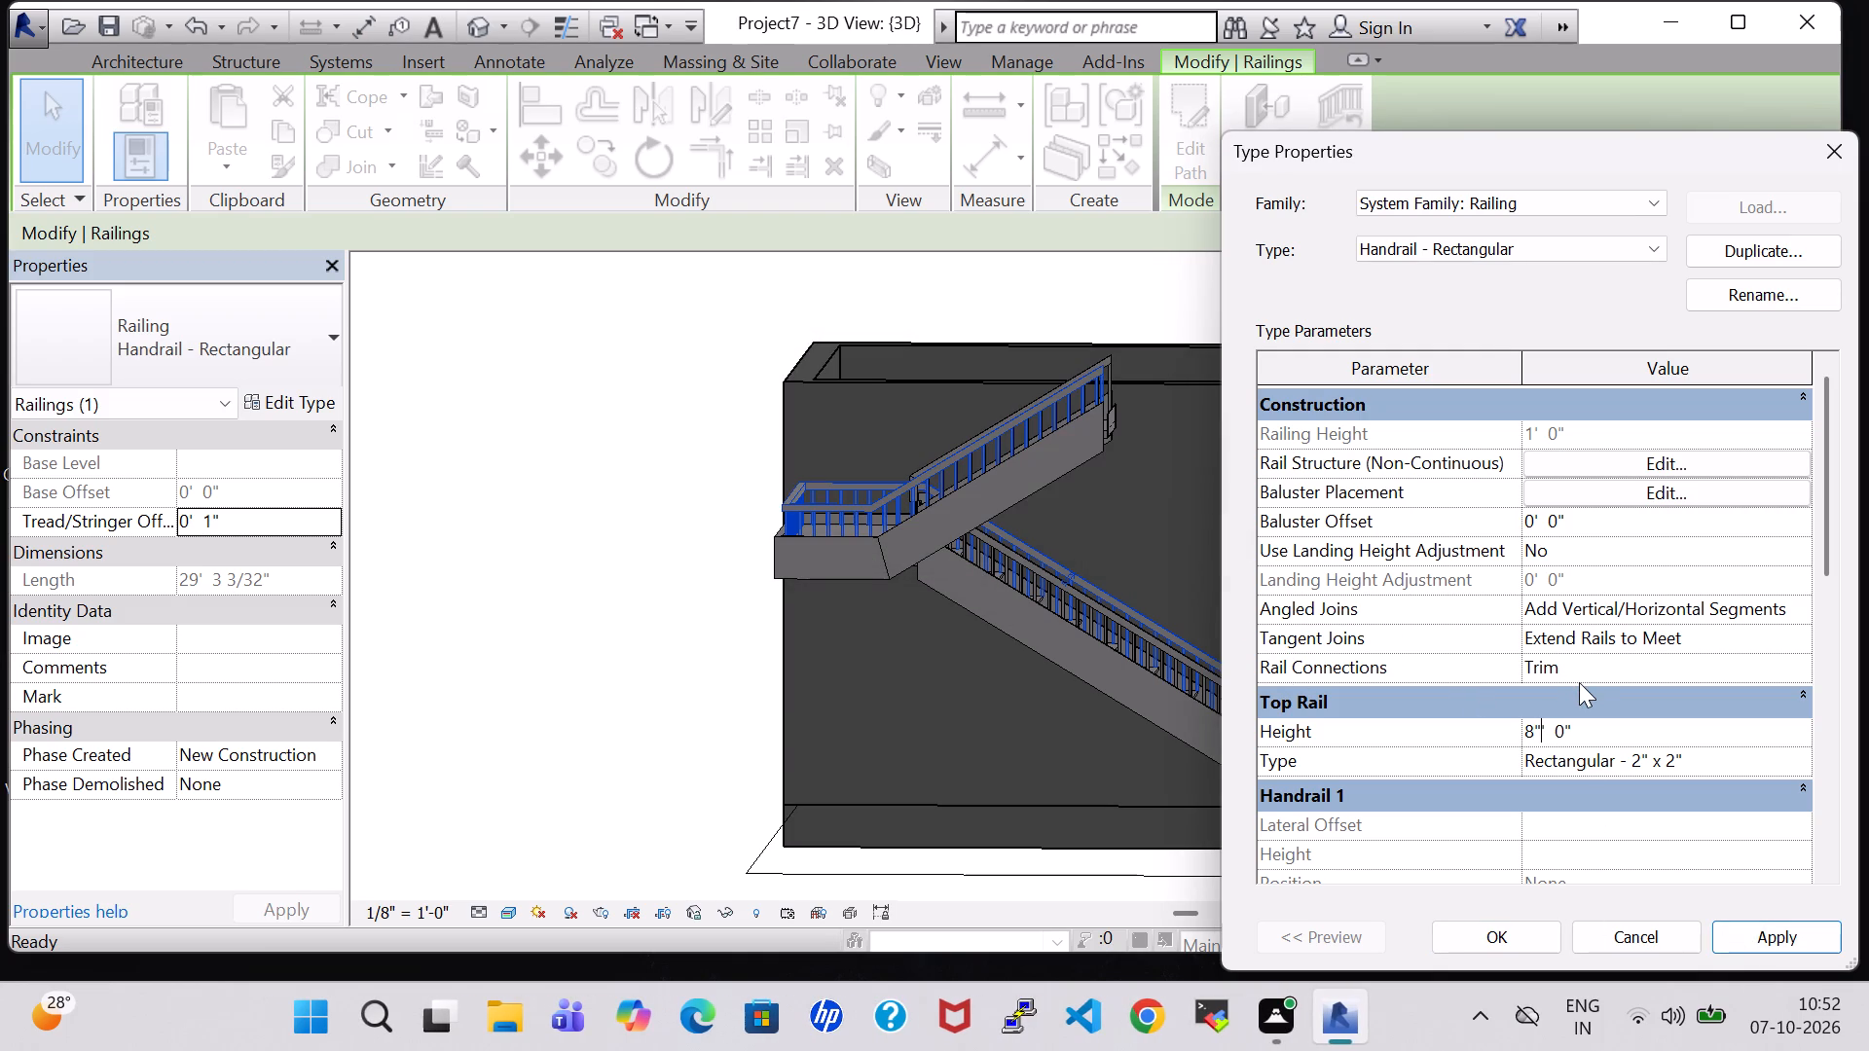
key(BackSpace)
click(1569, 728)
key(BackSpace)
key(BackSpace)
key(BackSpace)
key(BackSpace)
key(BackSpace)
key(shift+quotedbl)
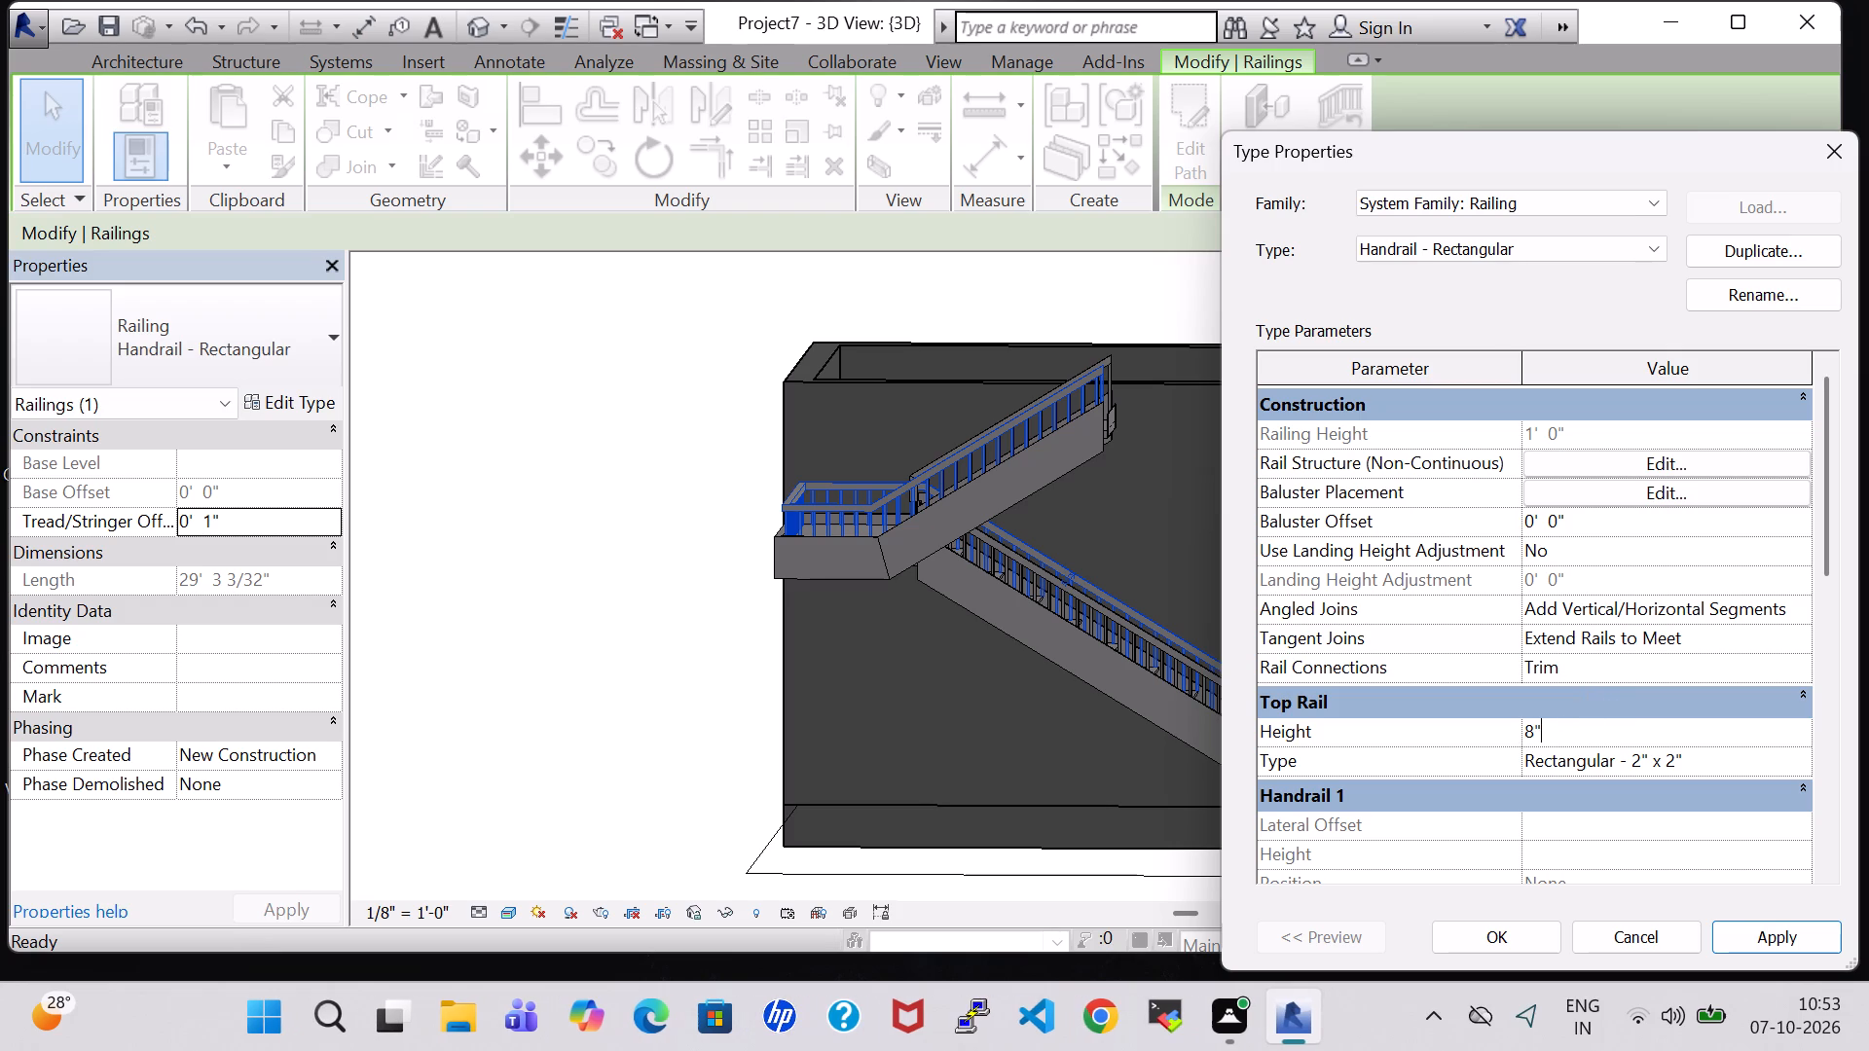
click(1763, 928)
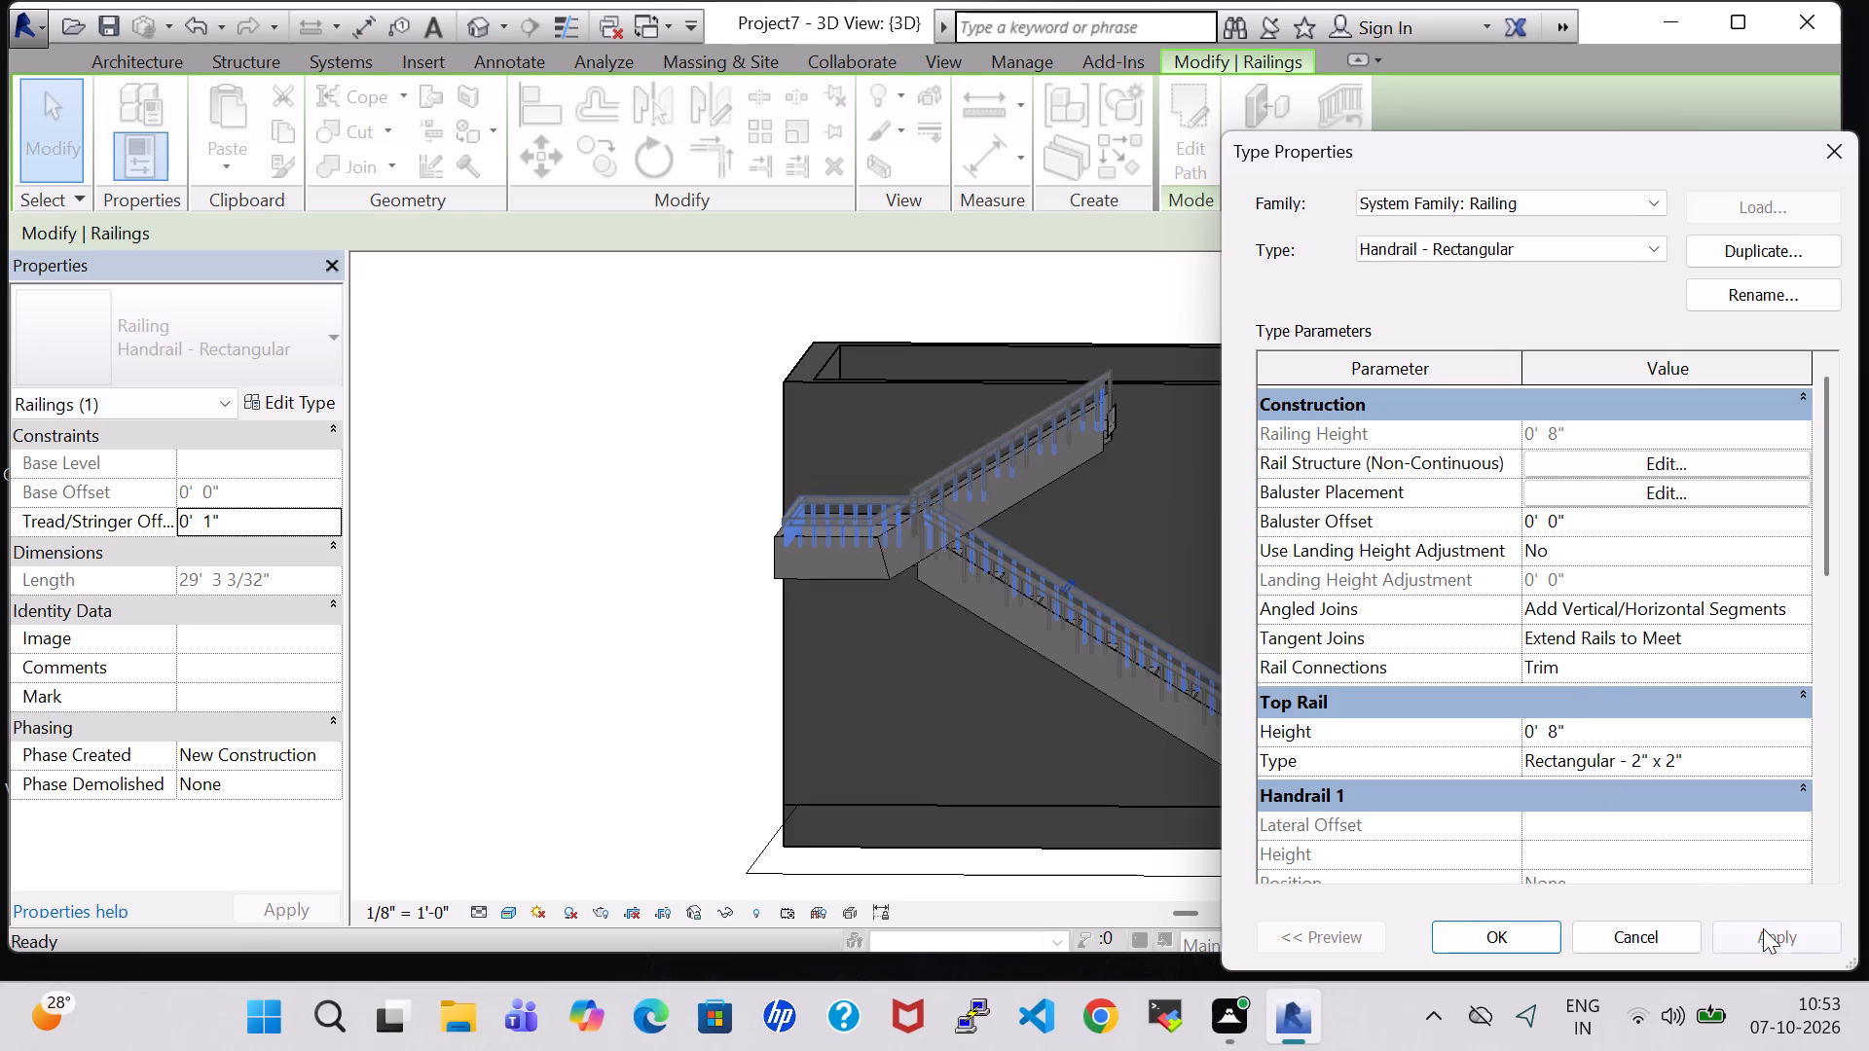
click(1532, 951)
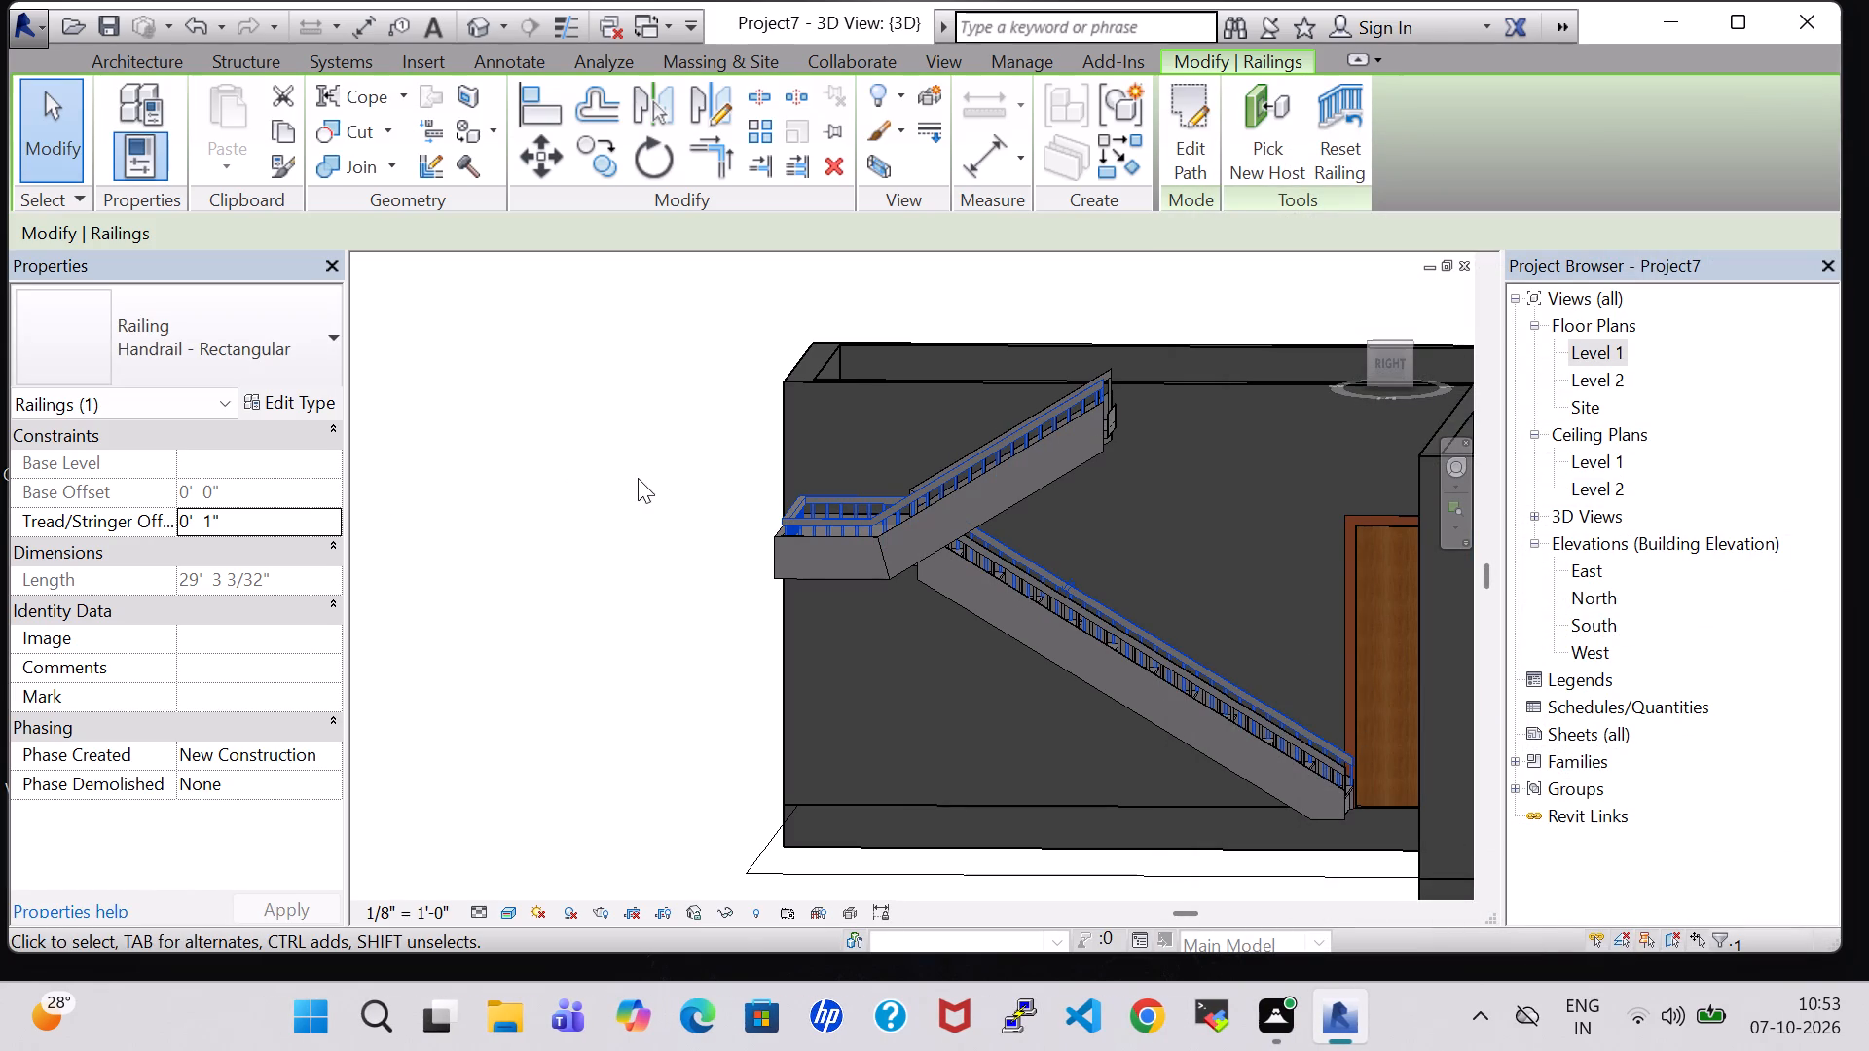
Set the top rail height of the staircase's Handrail - Rectangular railing type to 6".
scroll(638, 478, up, 1)
middle_drag(638, 478, 852, 565)
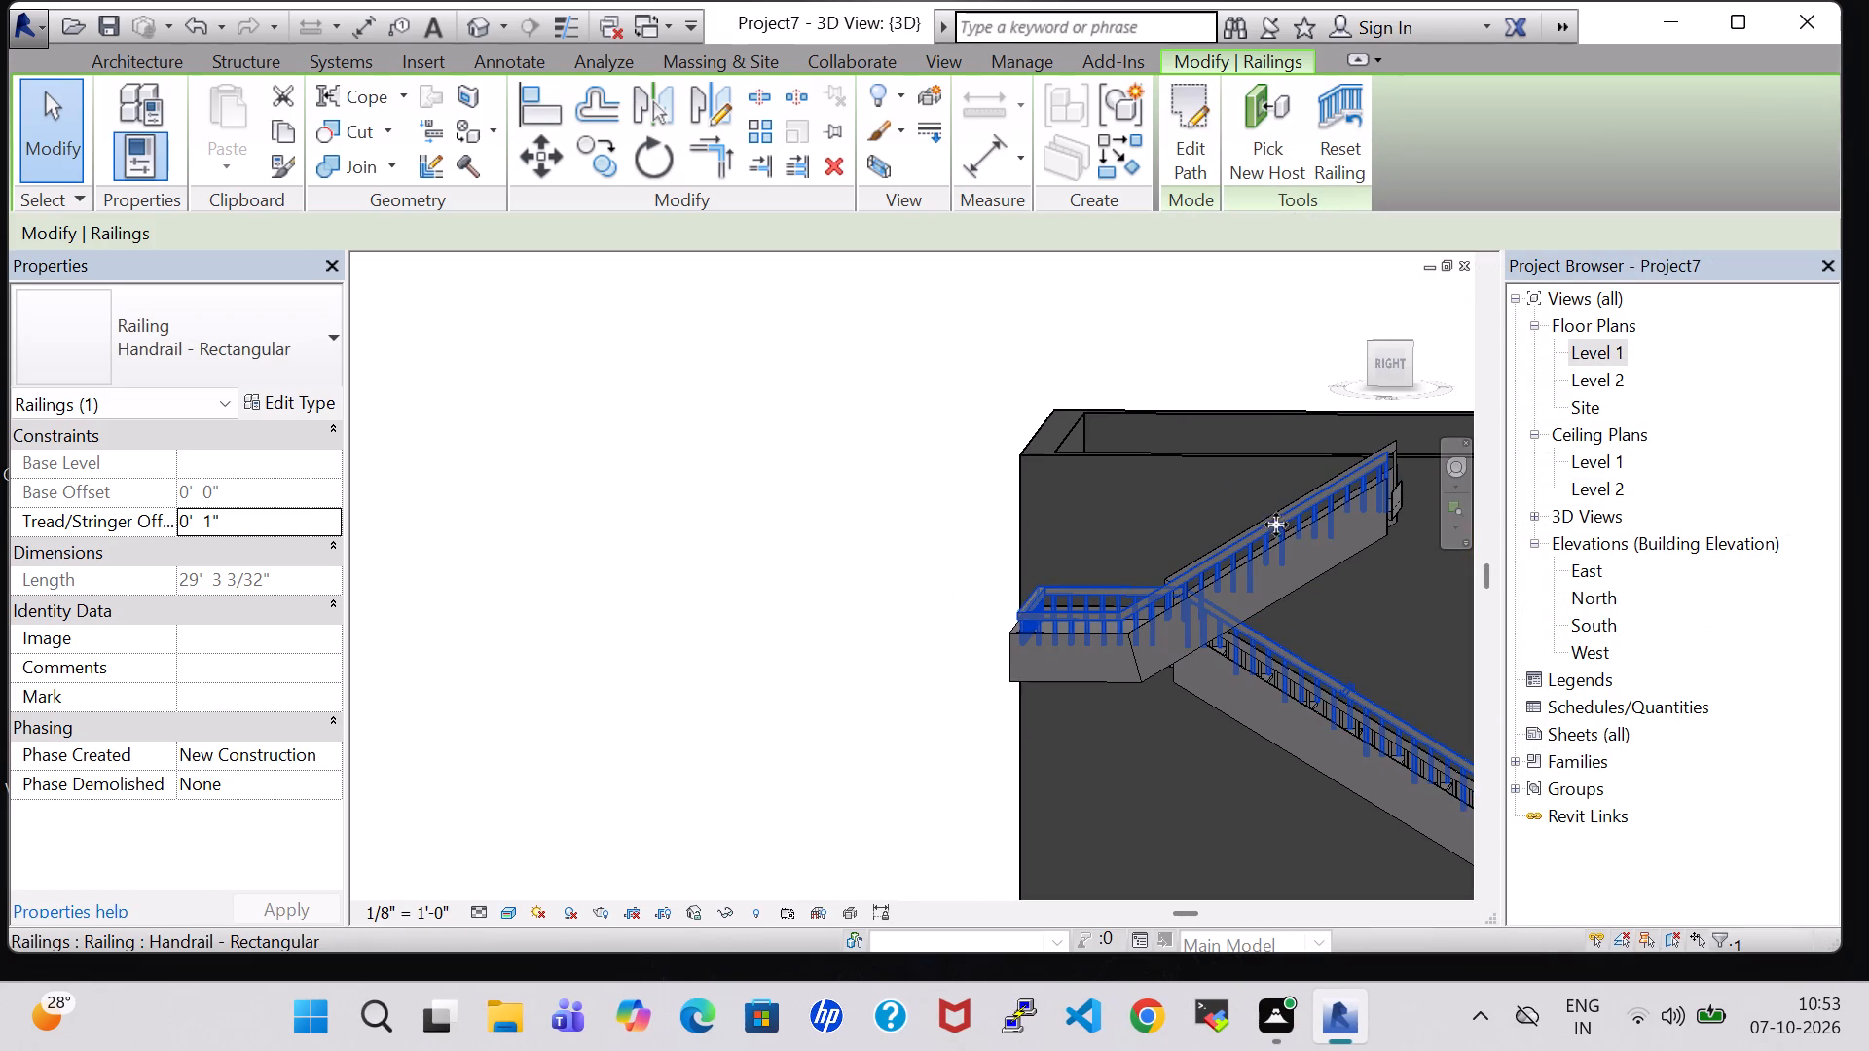
click(1278, 525)
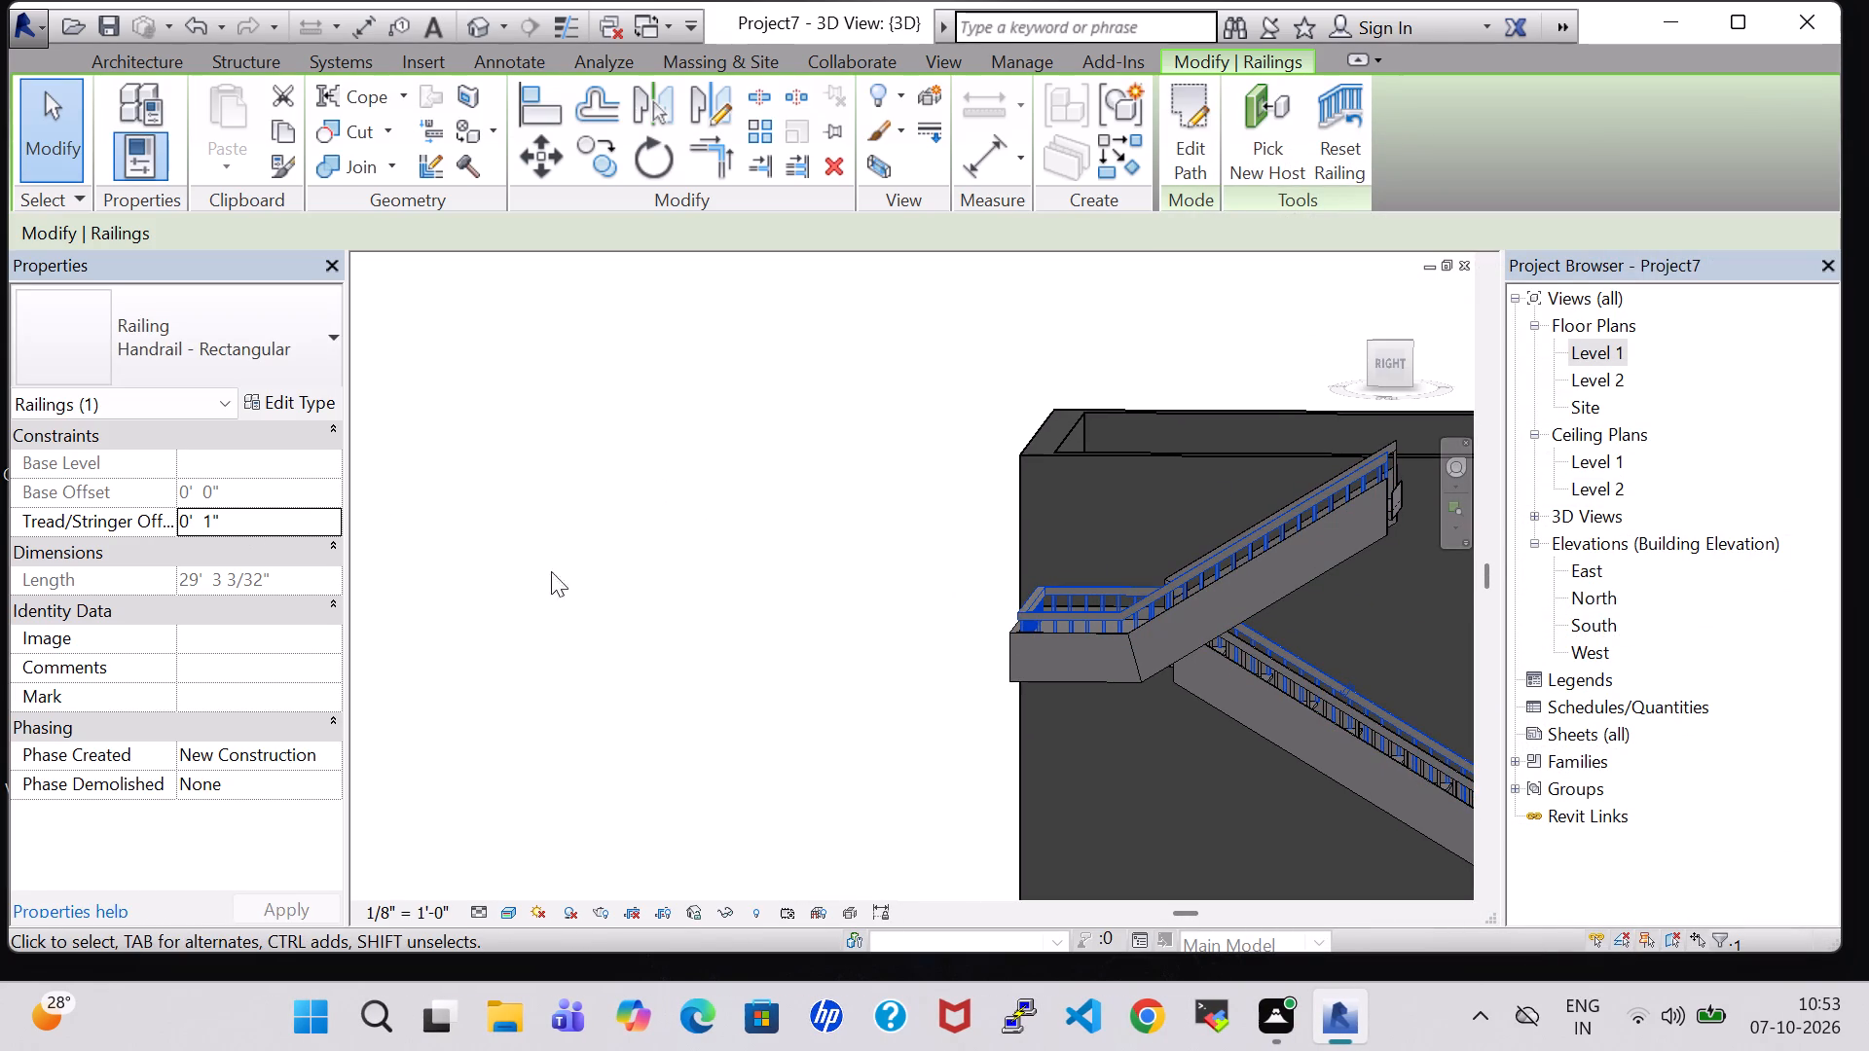
click(282, 391)
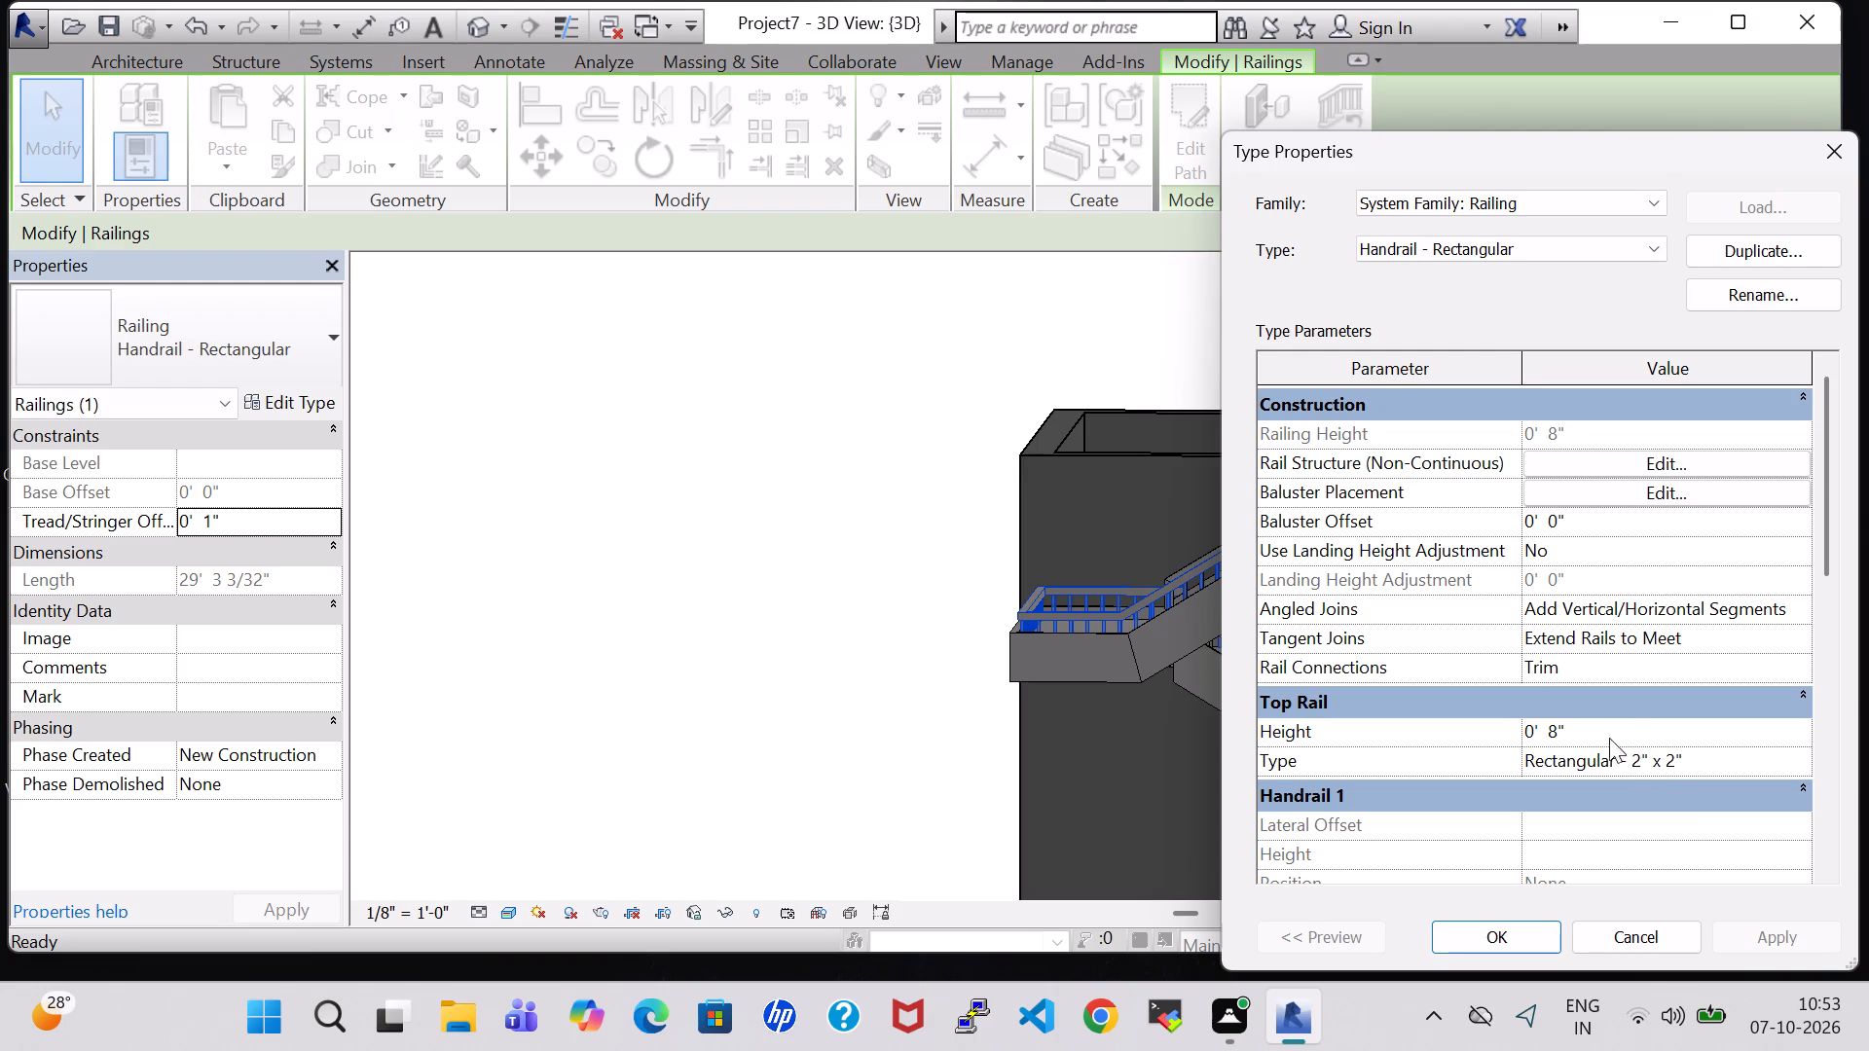
click(1552, 736)
key(Right)
key(BackSpace)
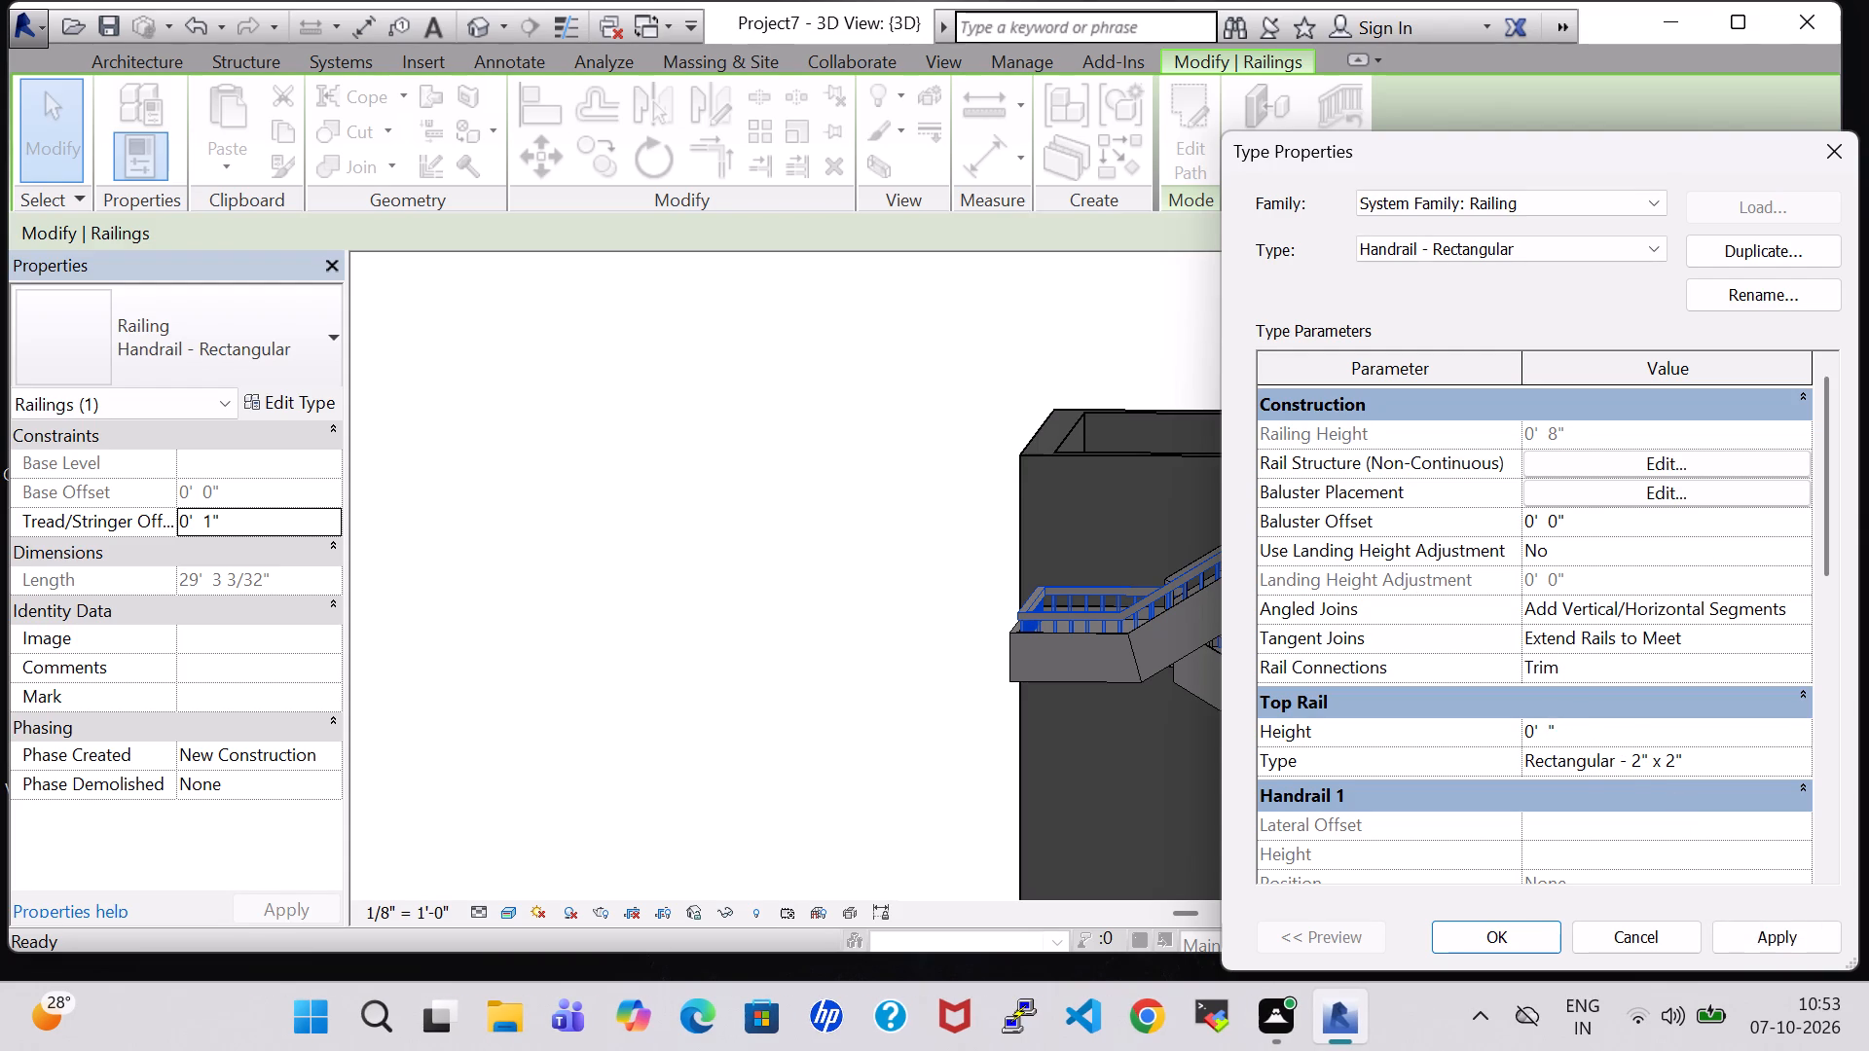
key(6)
click(1774, 939)
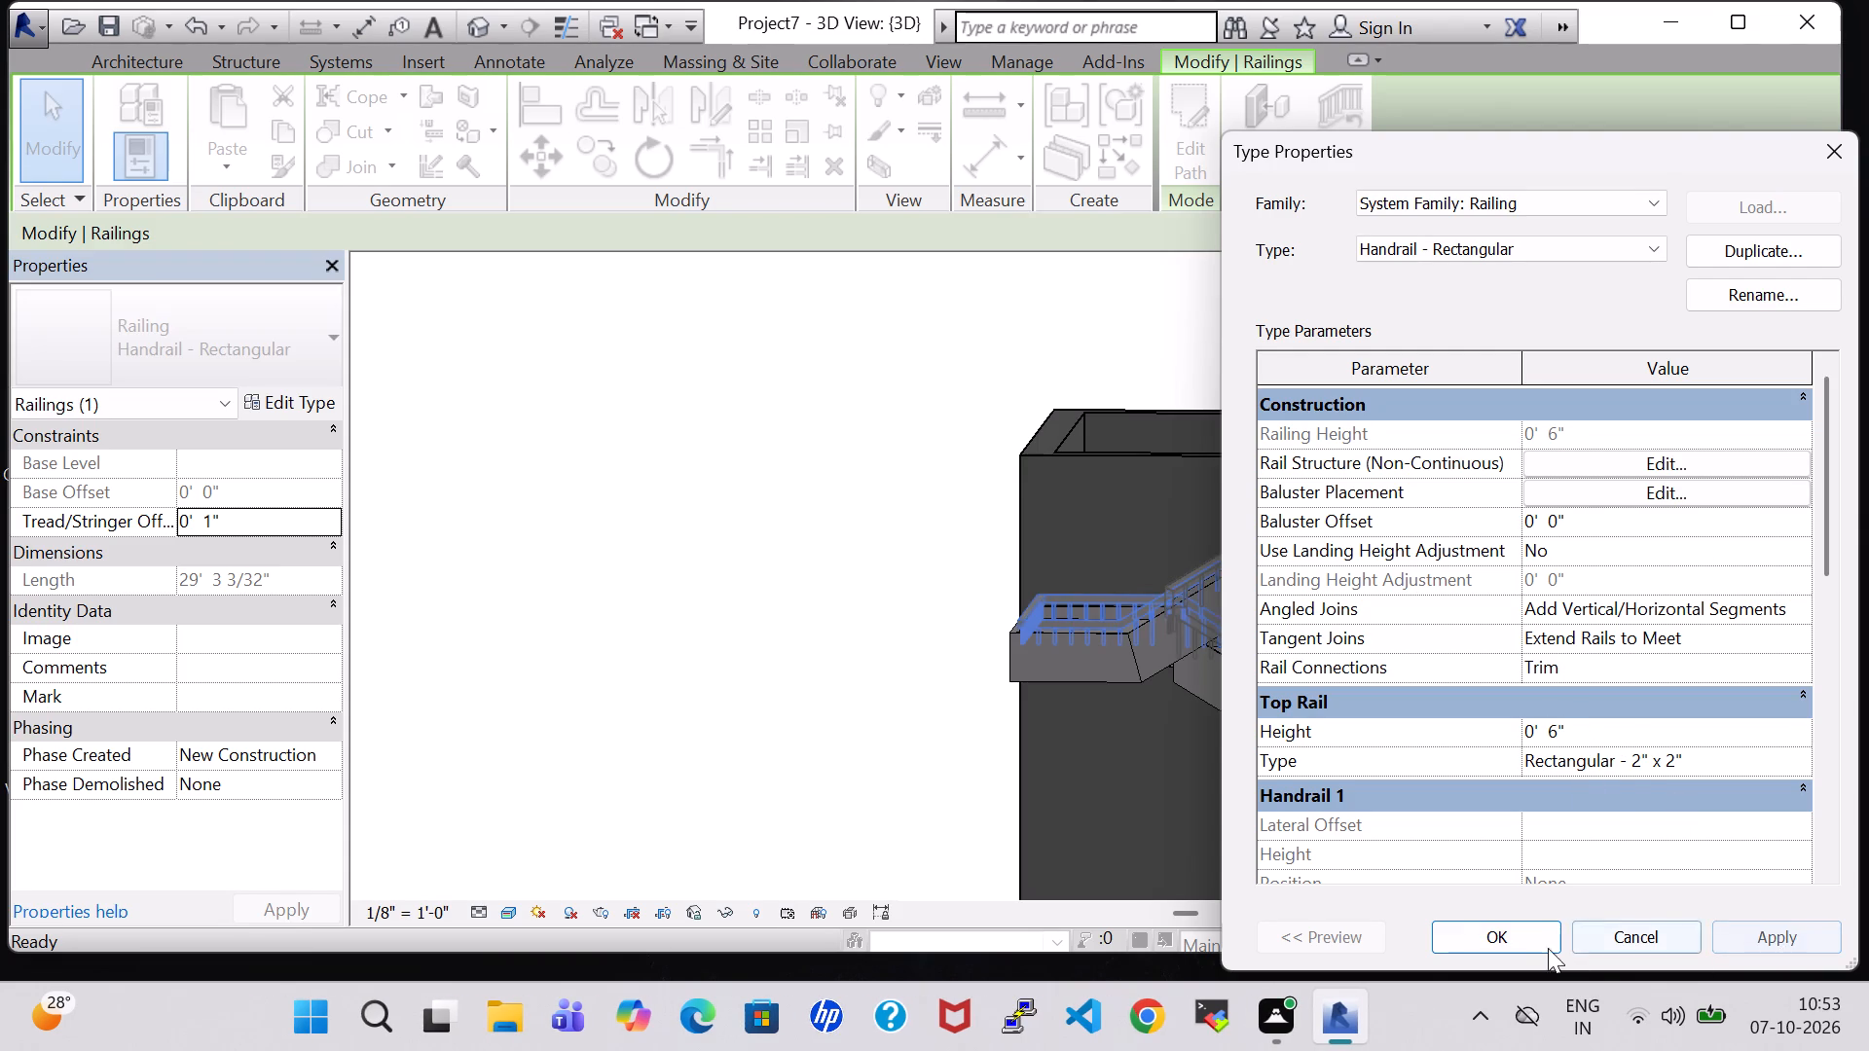
click(1532, 944)
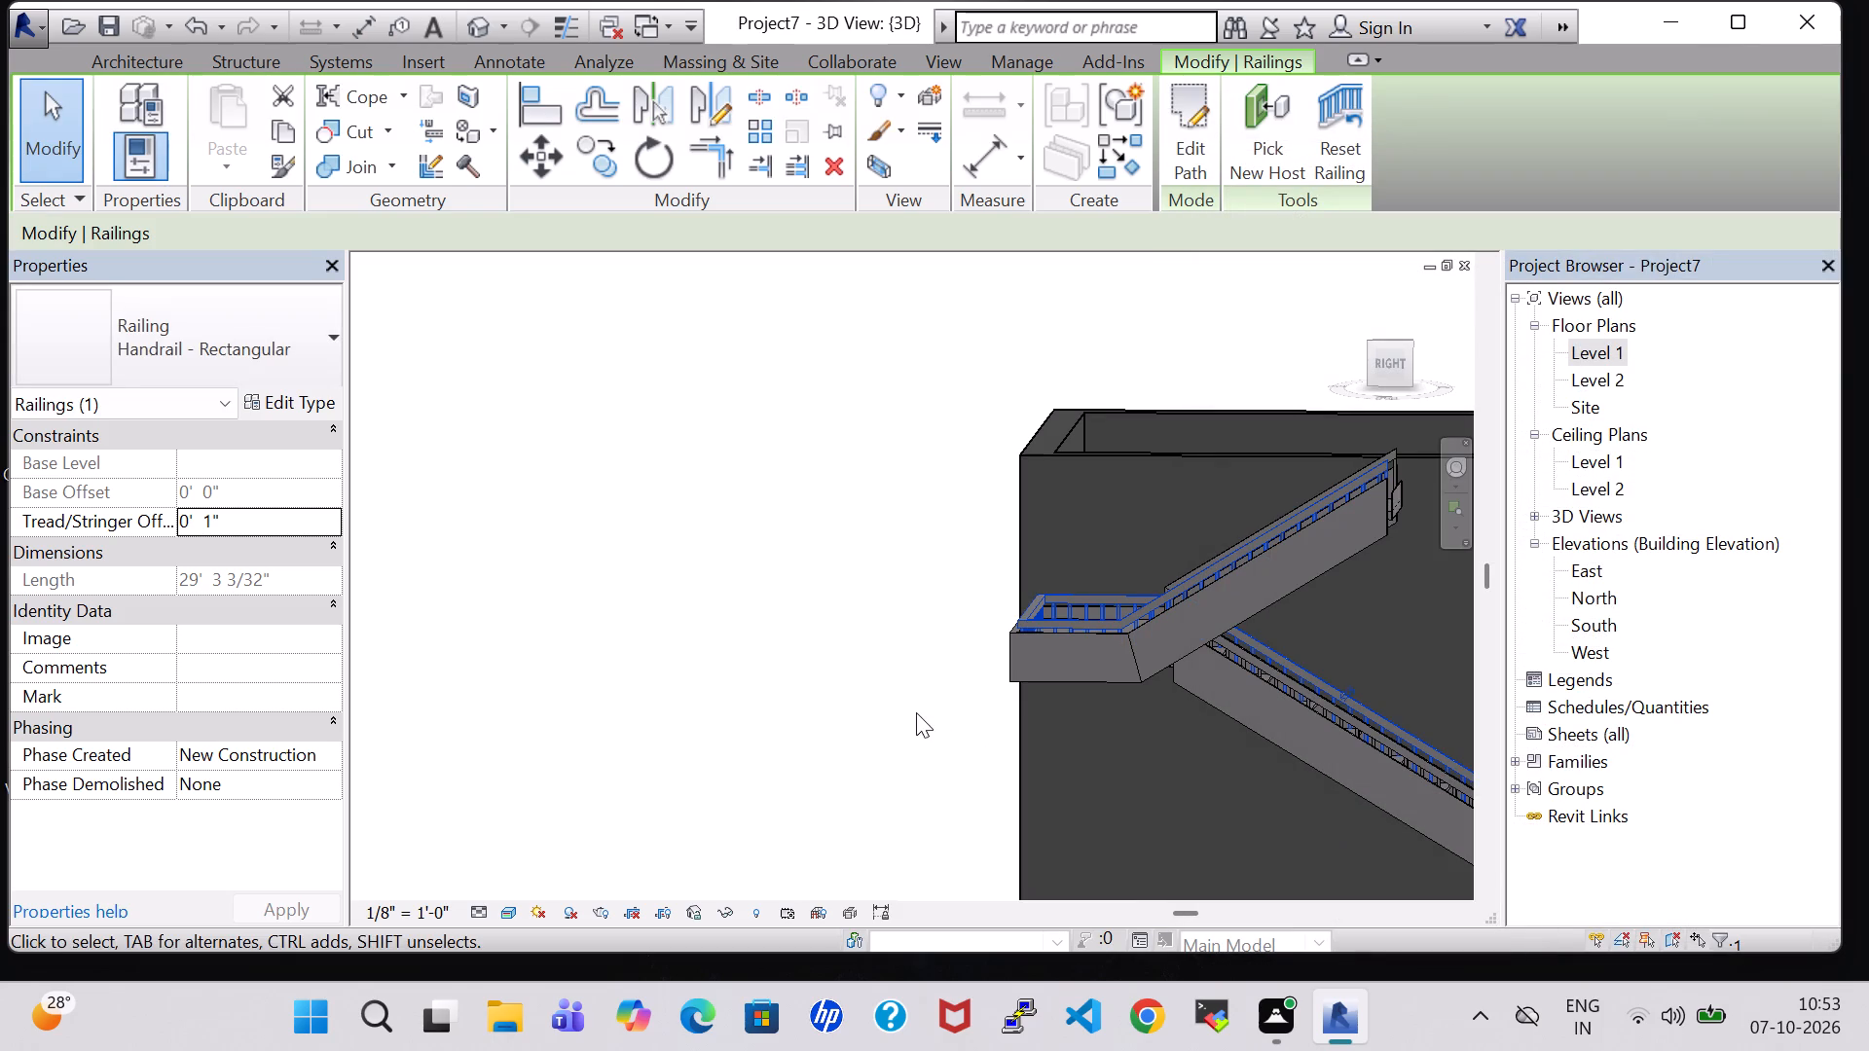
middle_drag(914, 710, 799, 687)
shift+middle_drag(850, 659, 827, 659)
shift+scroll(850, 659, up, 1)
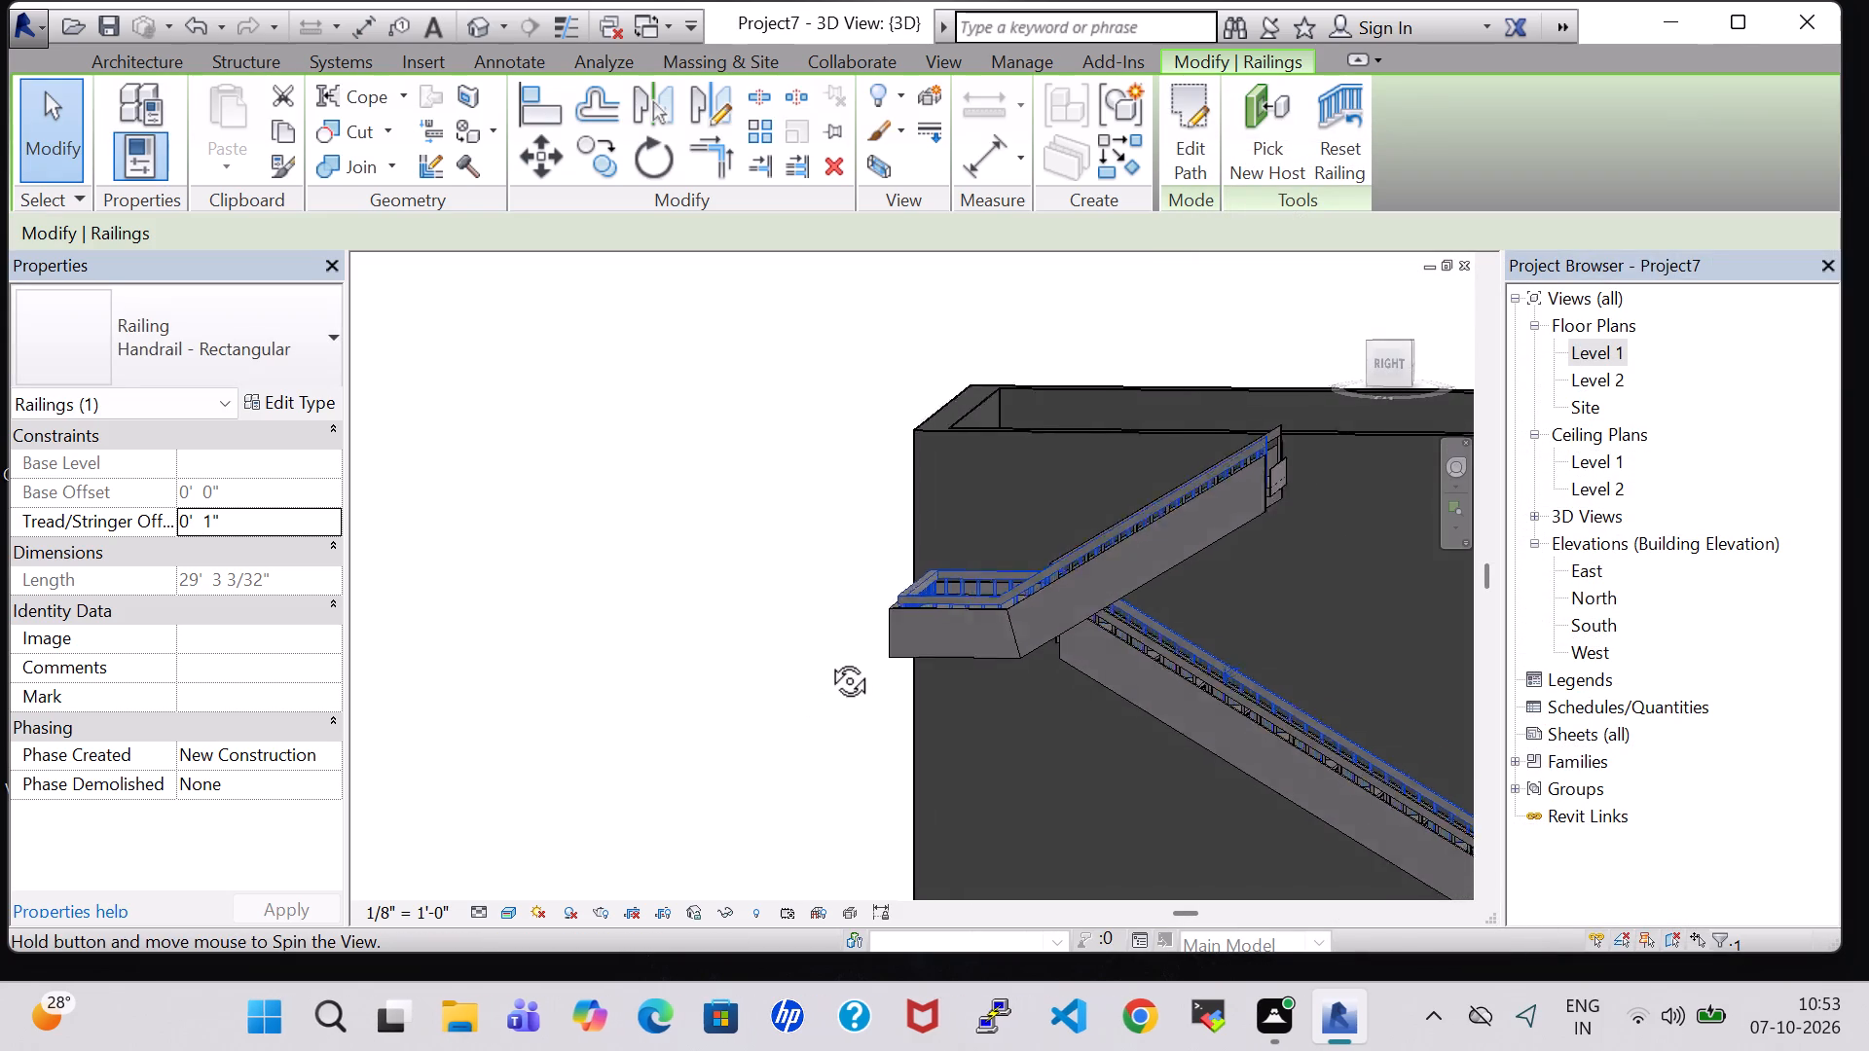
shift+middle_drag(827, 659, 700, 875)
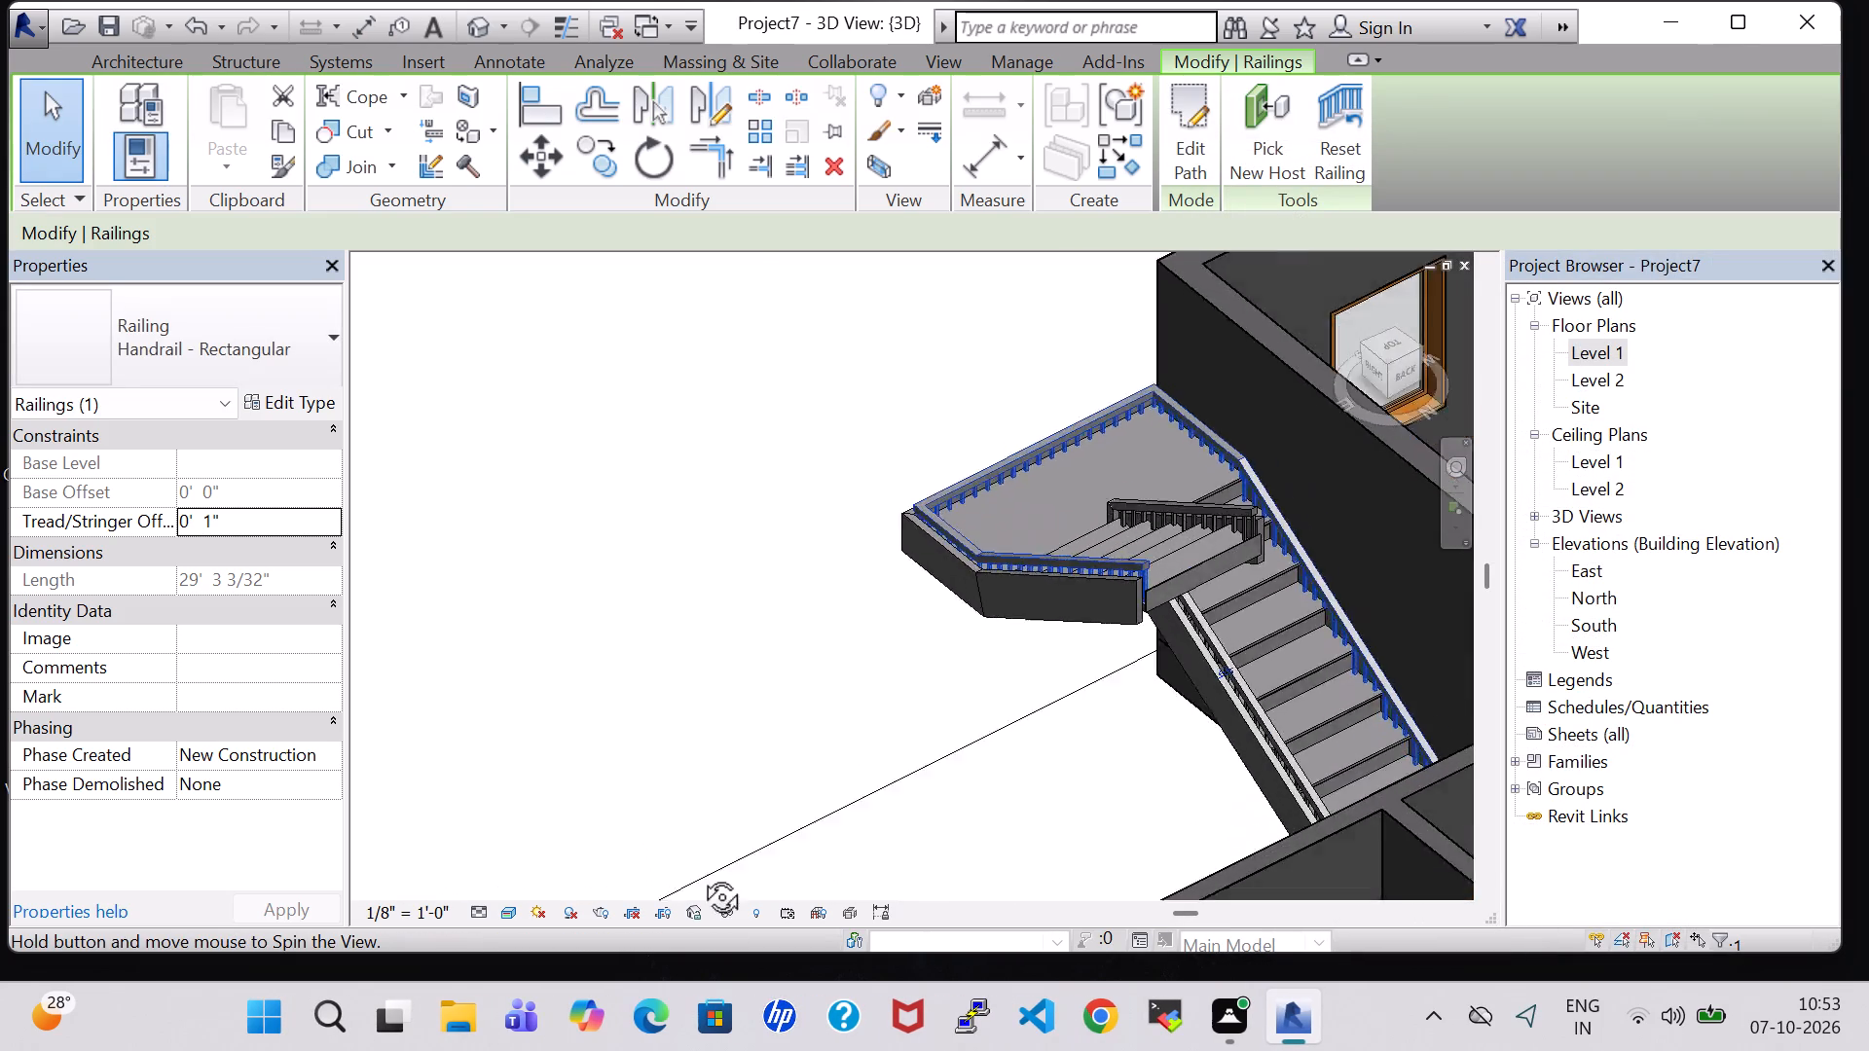
Nudge the whole U-shaped staircase along the kitchen's exterior wall, away from the exterior door, in the 3D view.
shift+middle_drag(700, 875, 1020, 824)
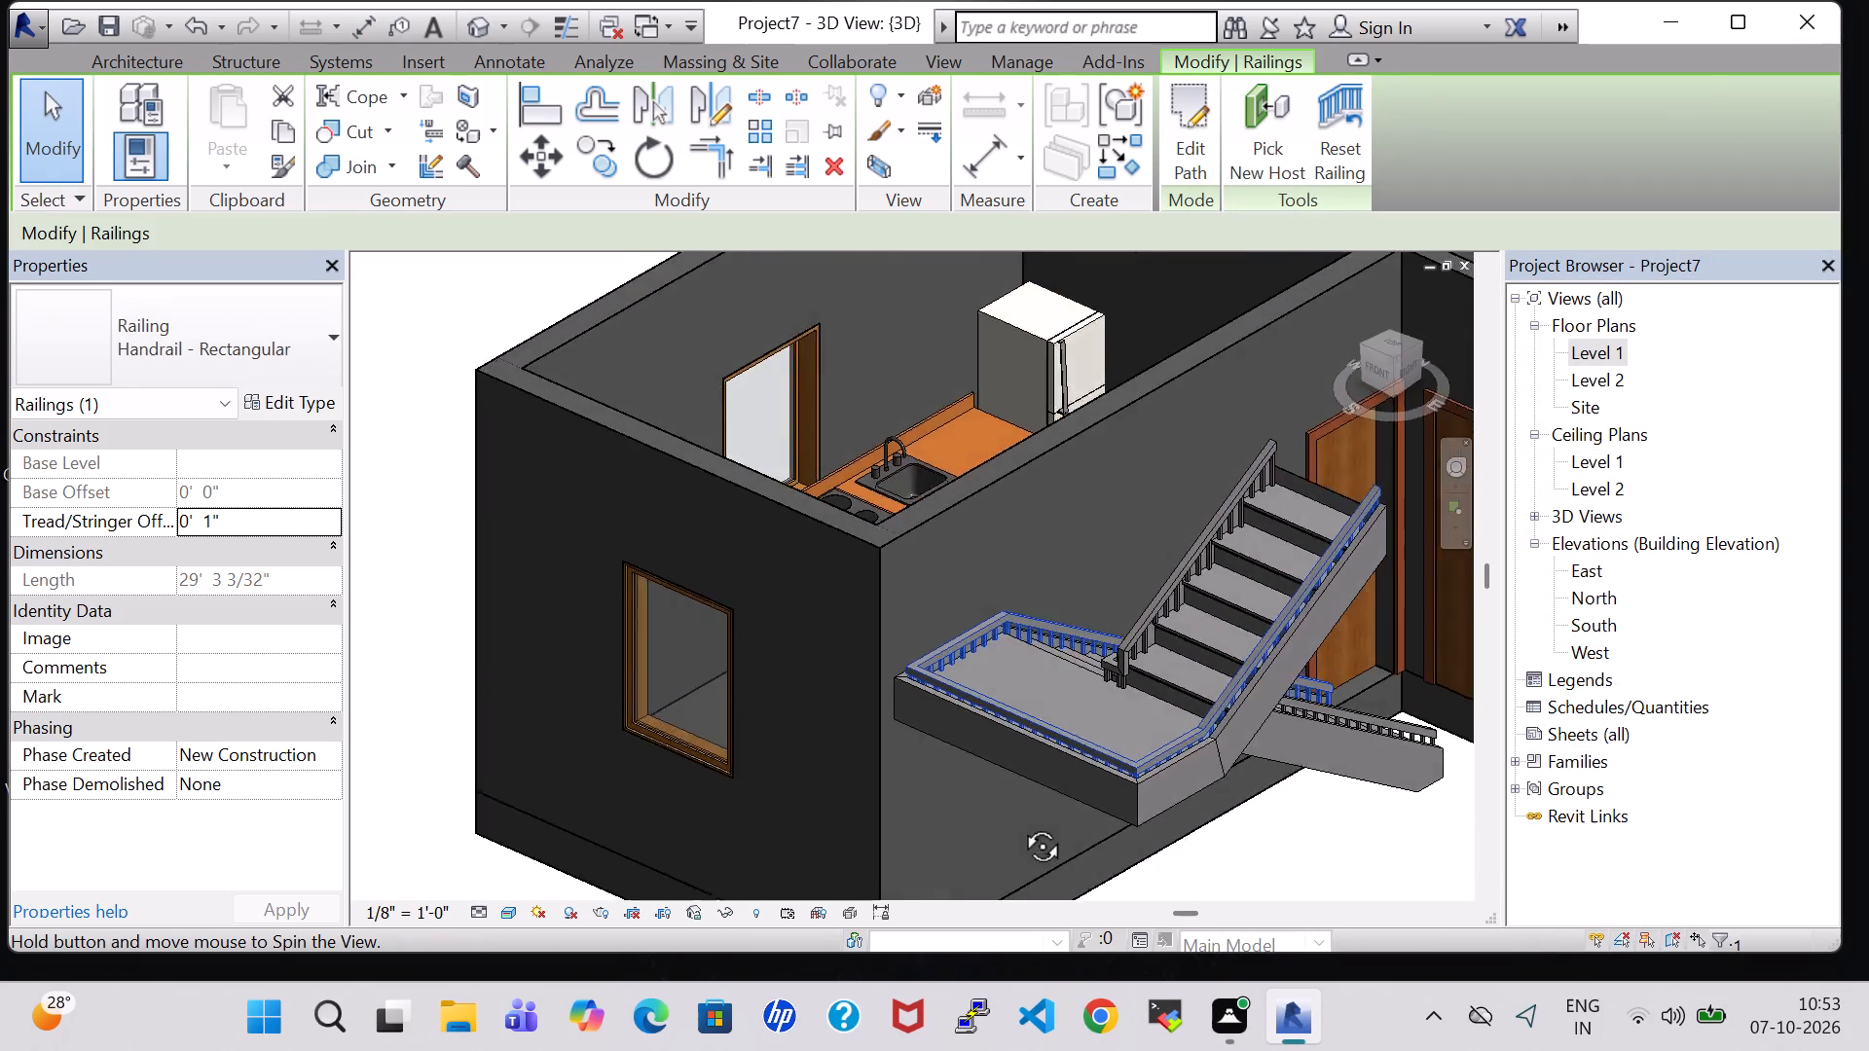
shift+middle_drag(1020, 824, 965, 838)
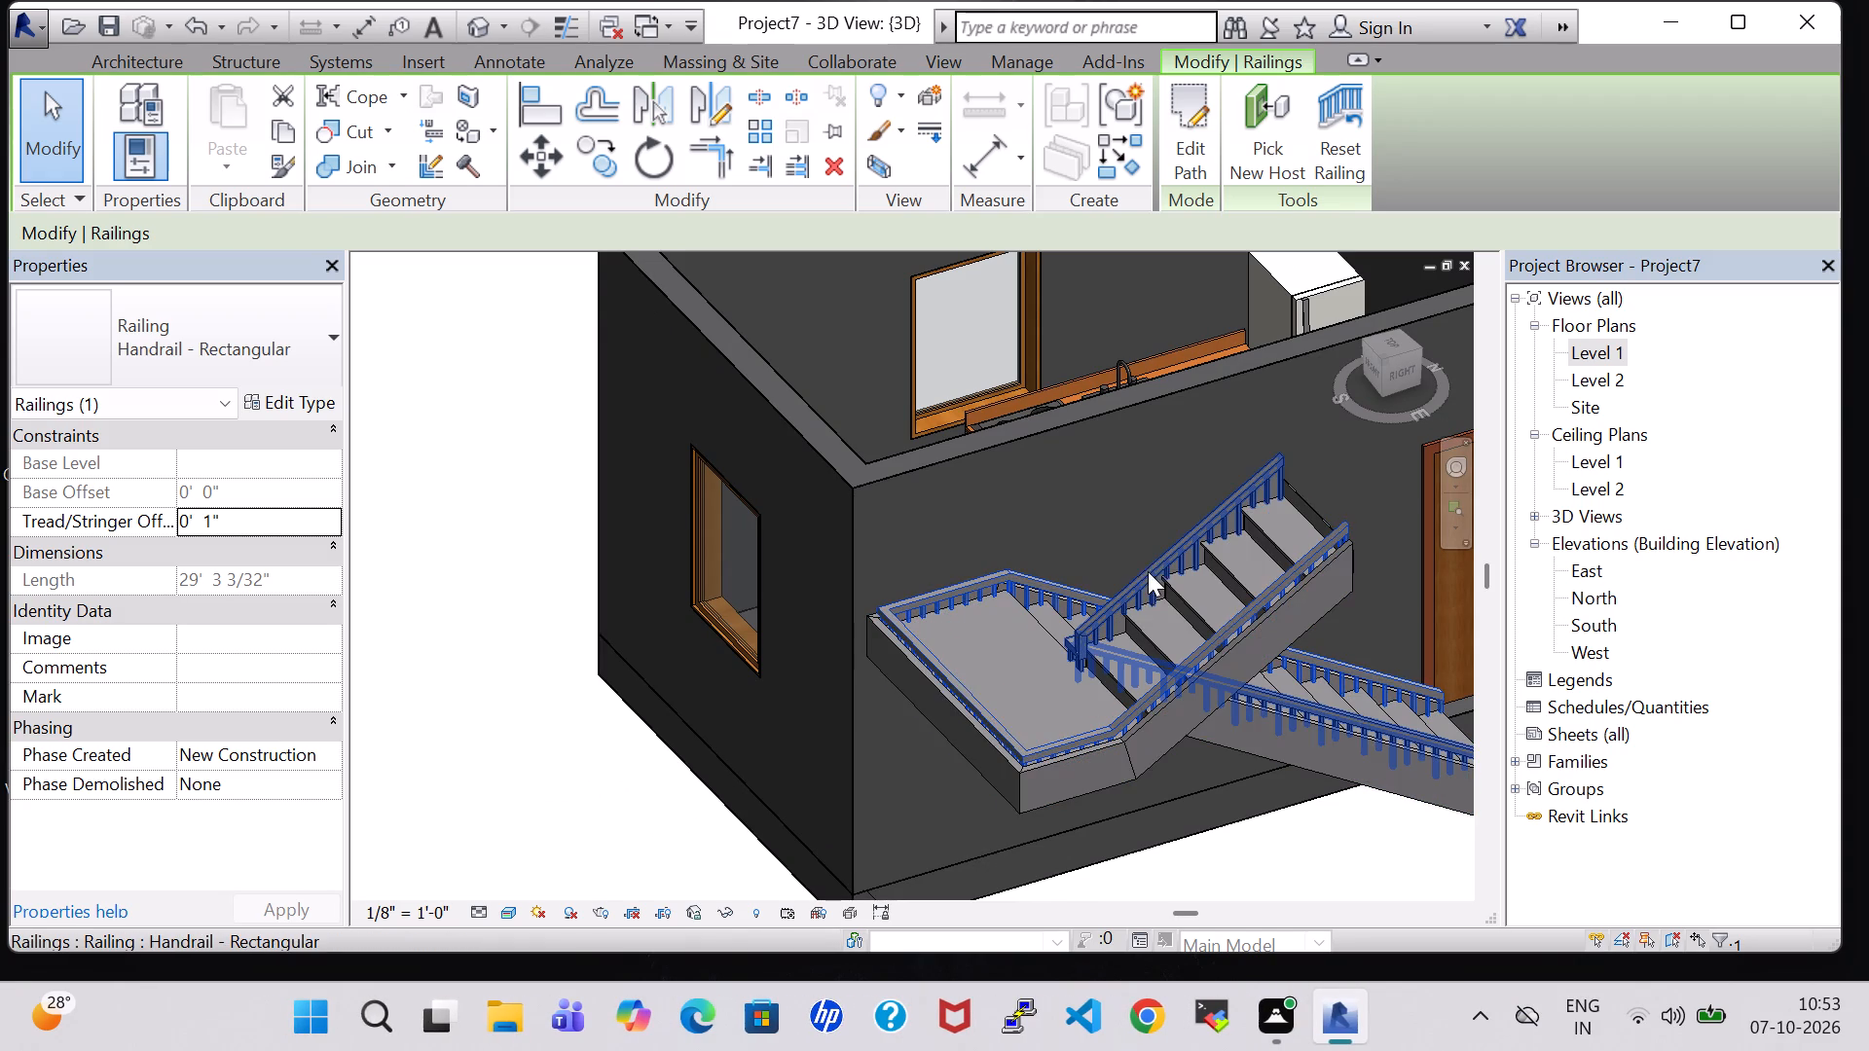
click(1152, 605)
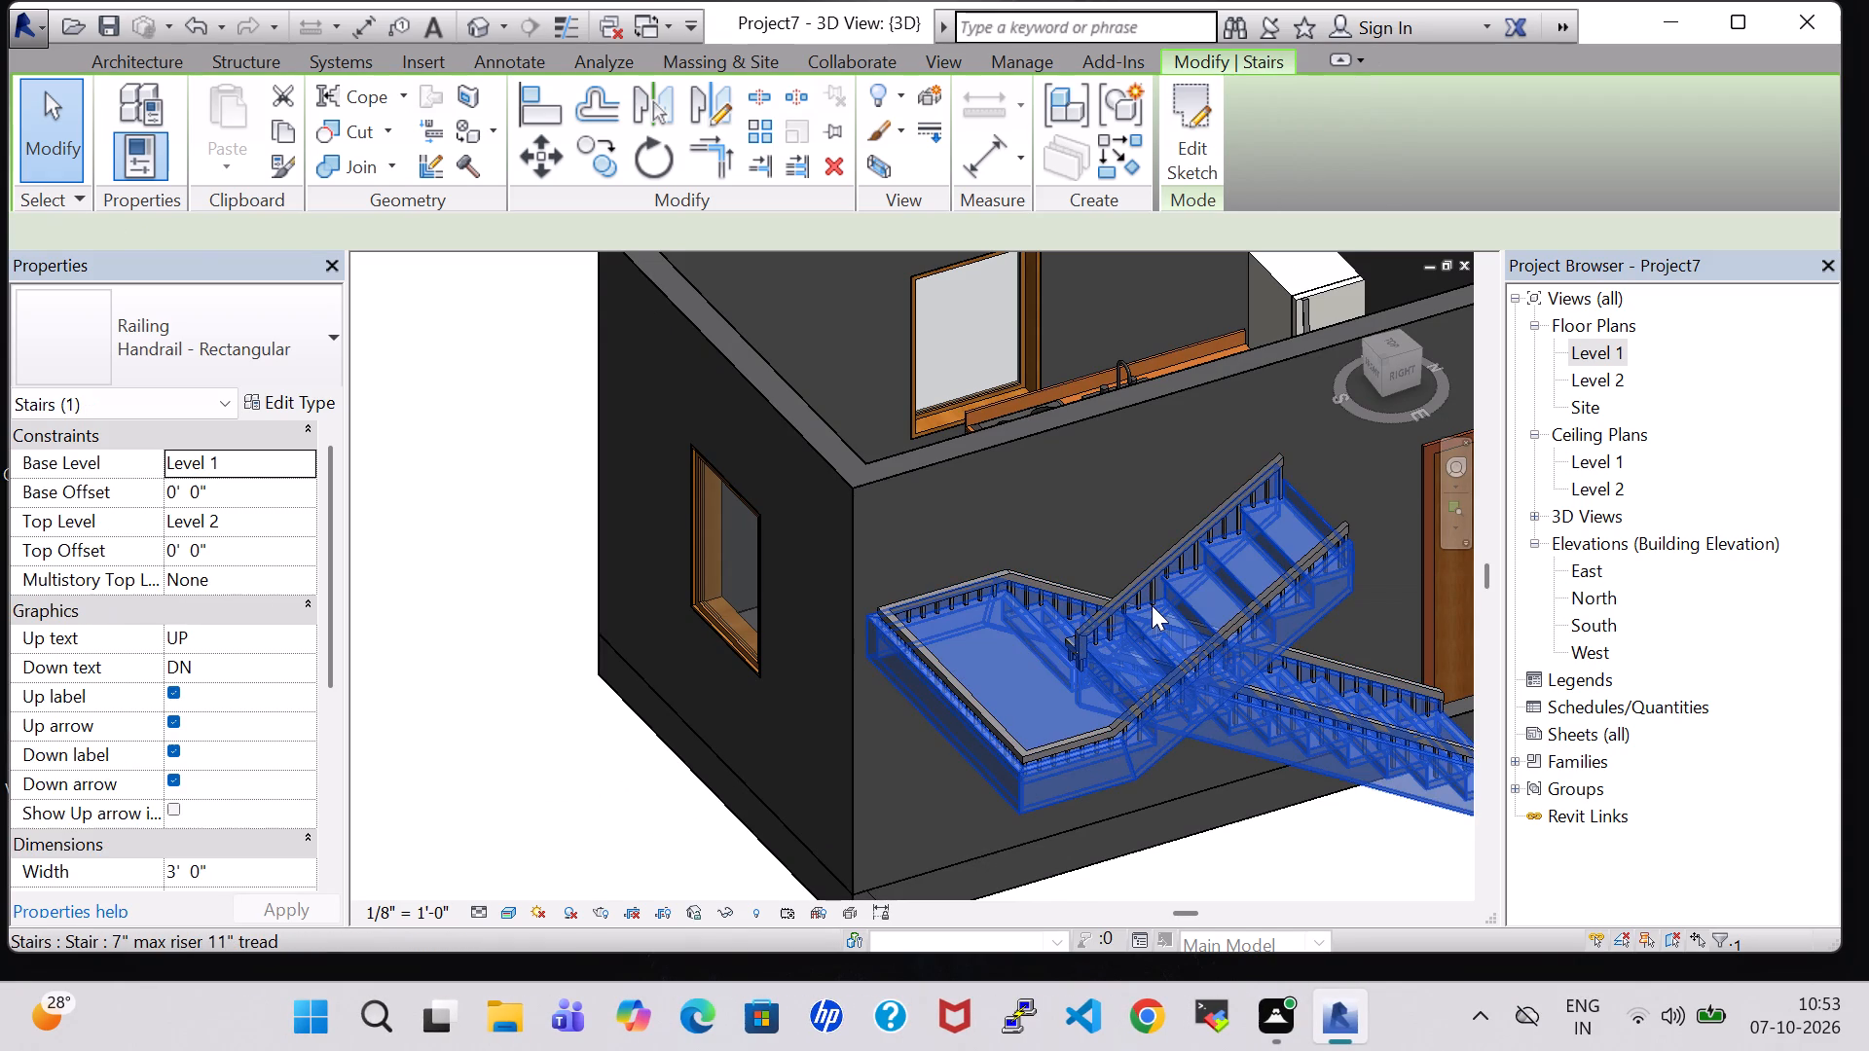
key(Left)
key(Left)
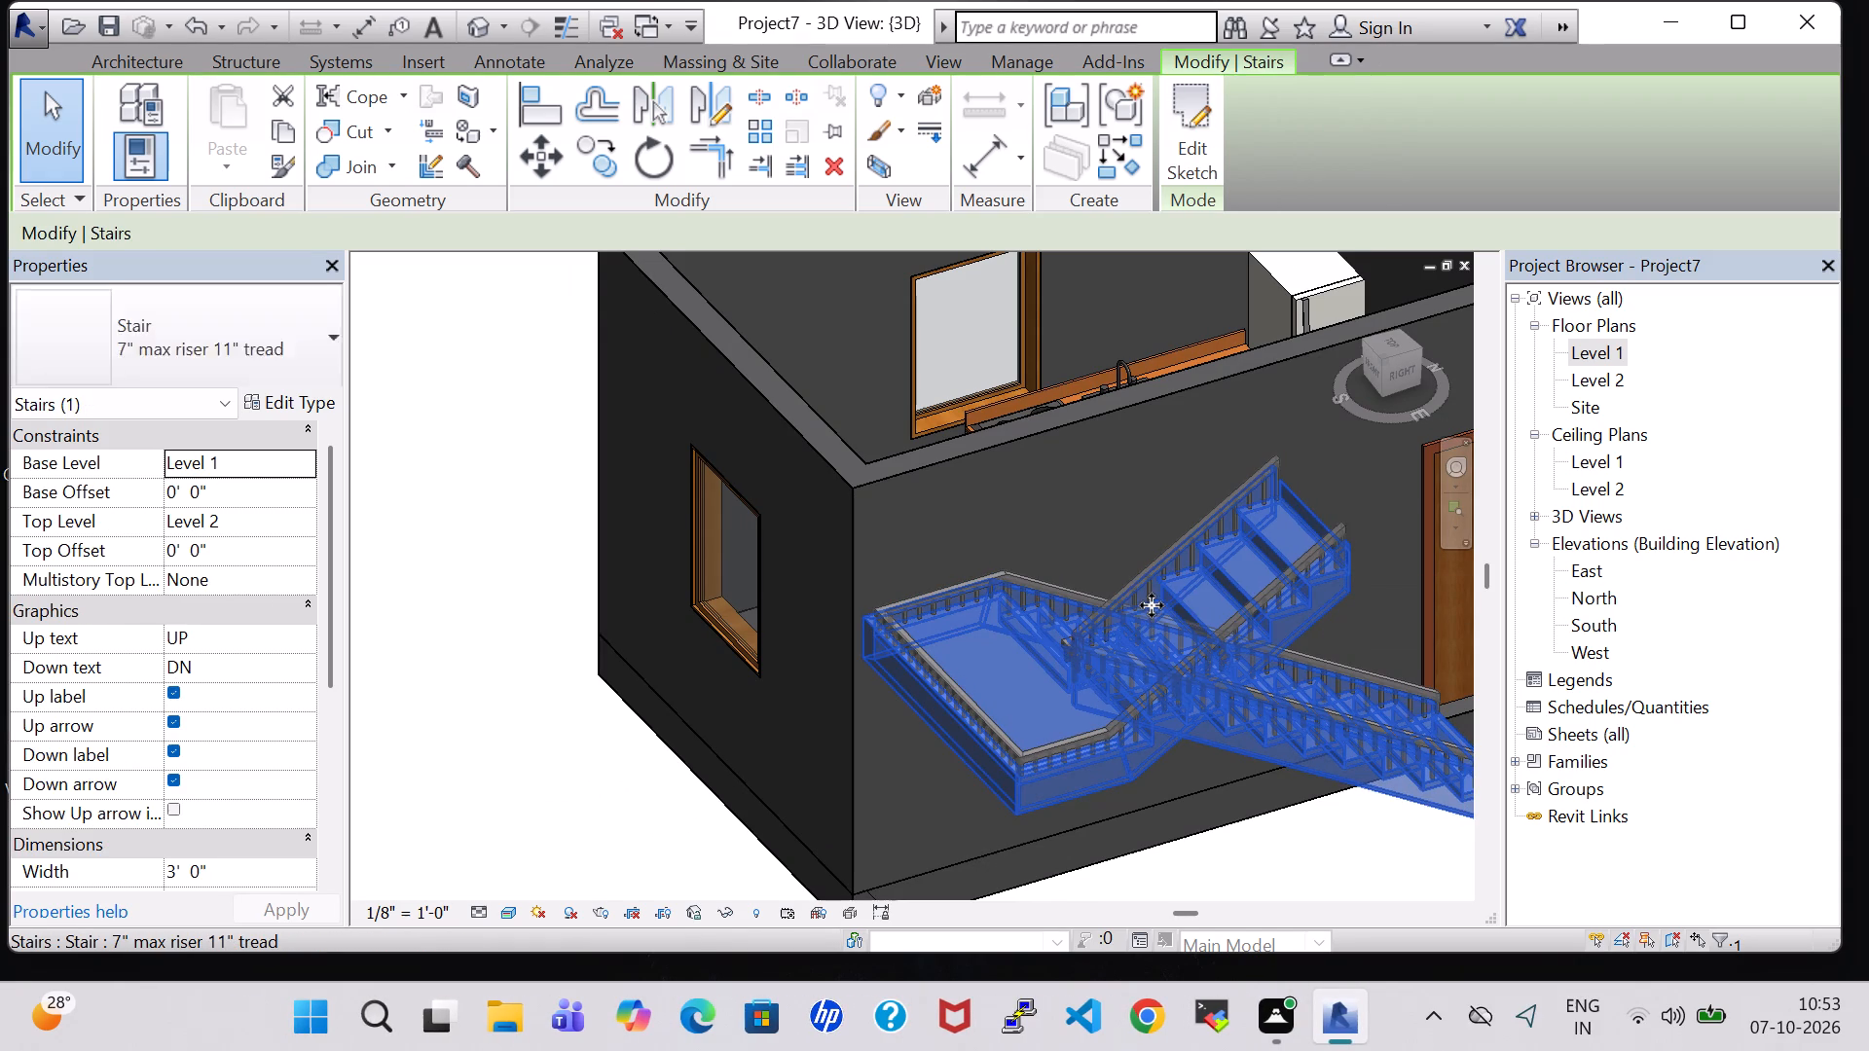
key(Left)
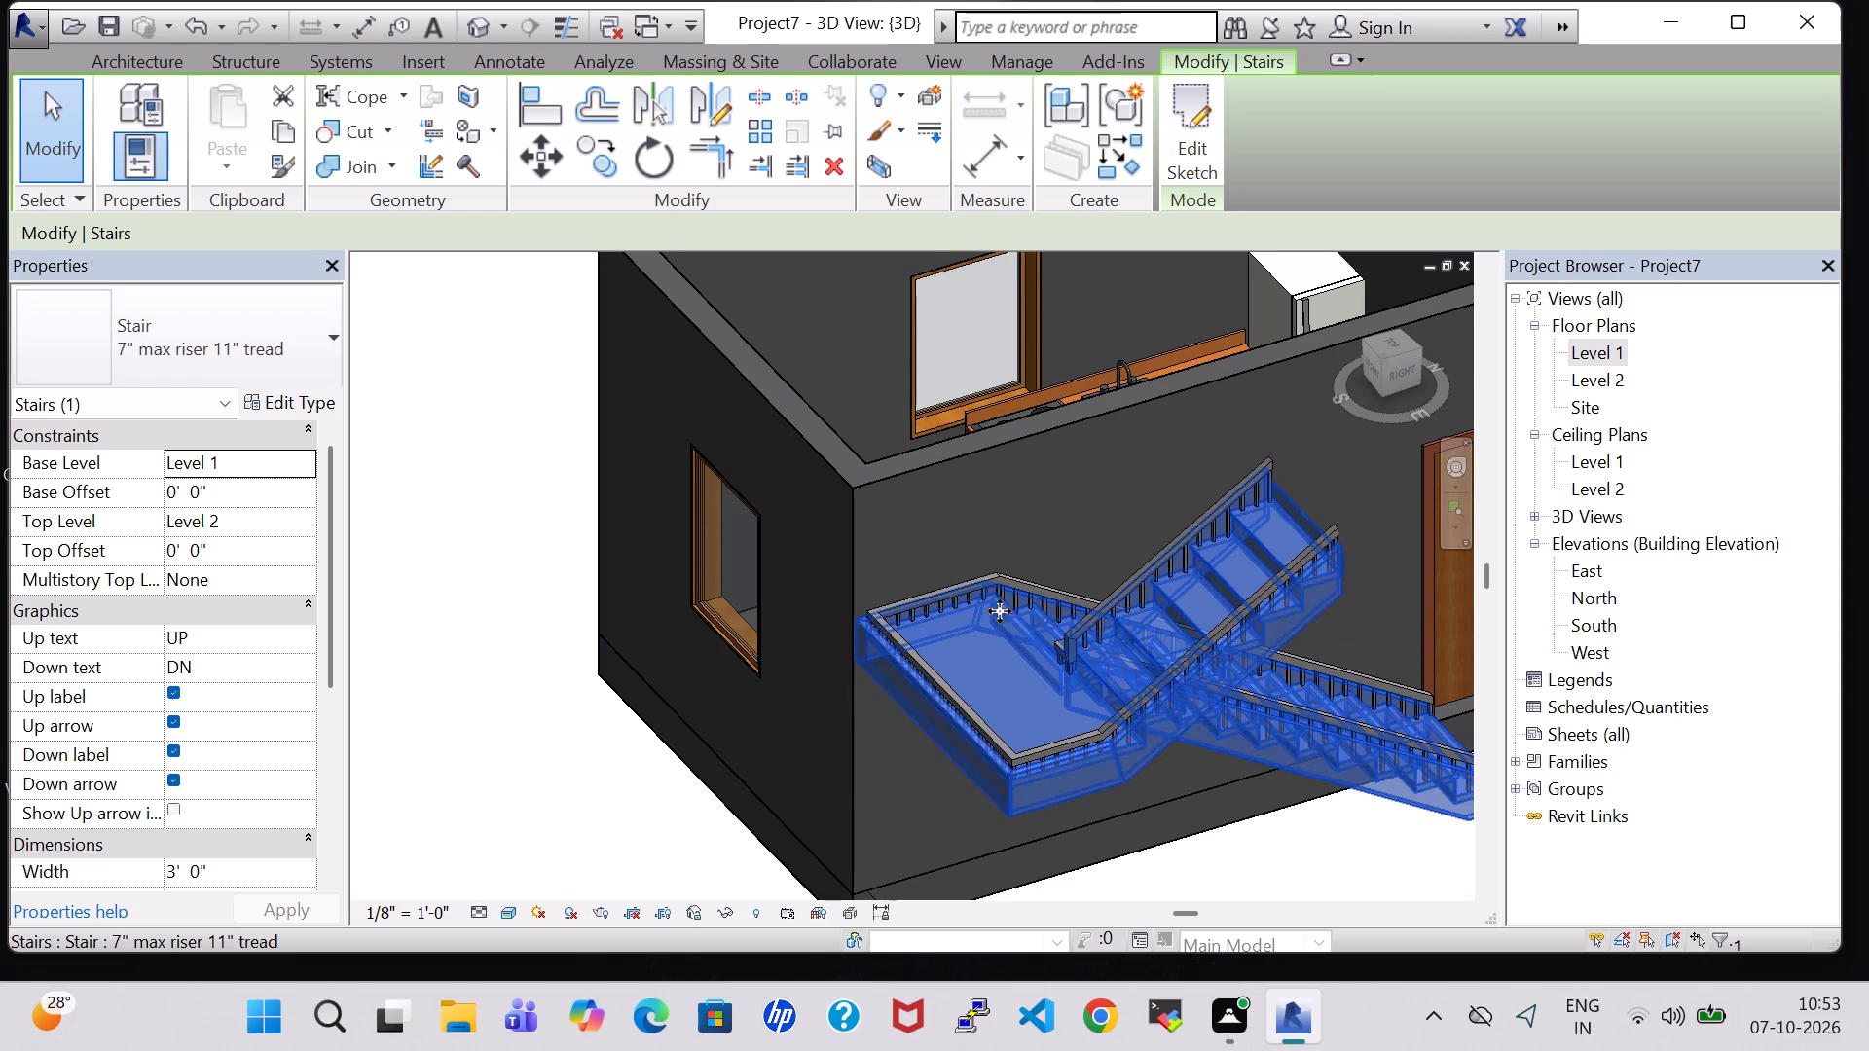
Examine the staircase's landing and the foot of its lower flight beside the exterior door in 3D.
middle_drag(623, 730, 544, 736)
shift+middle_drag(458, 596, 418, 601)
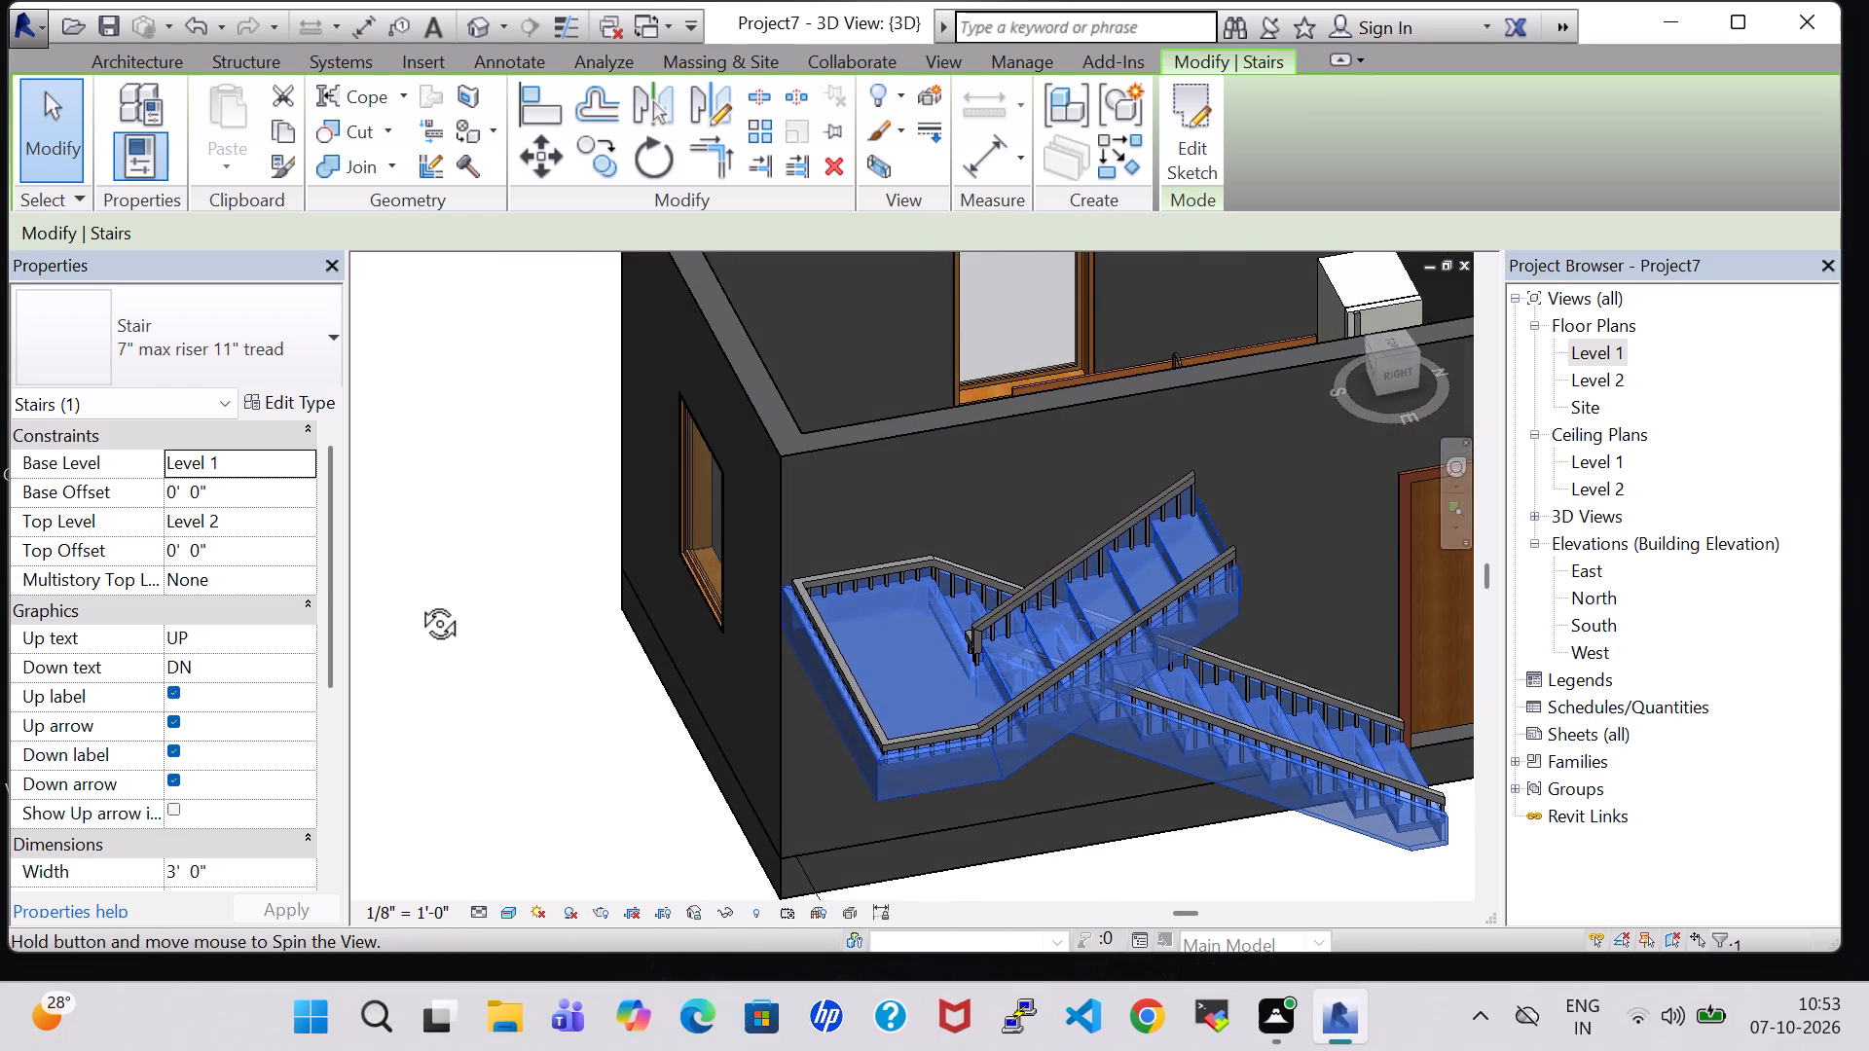
shift+middle_drag(418, 601, 324, 553)
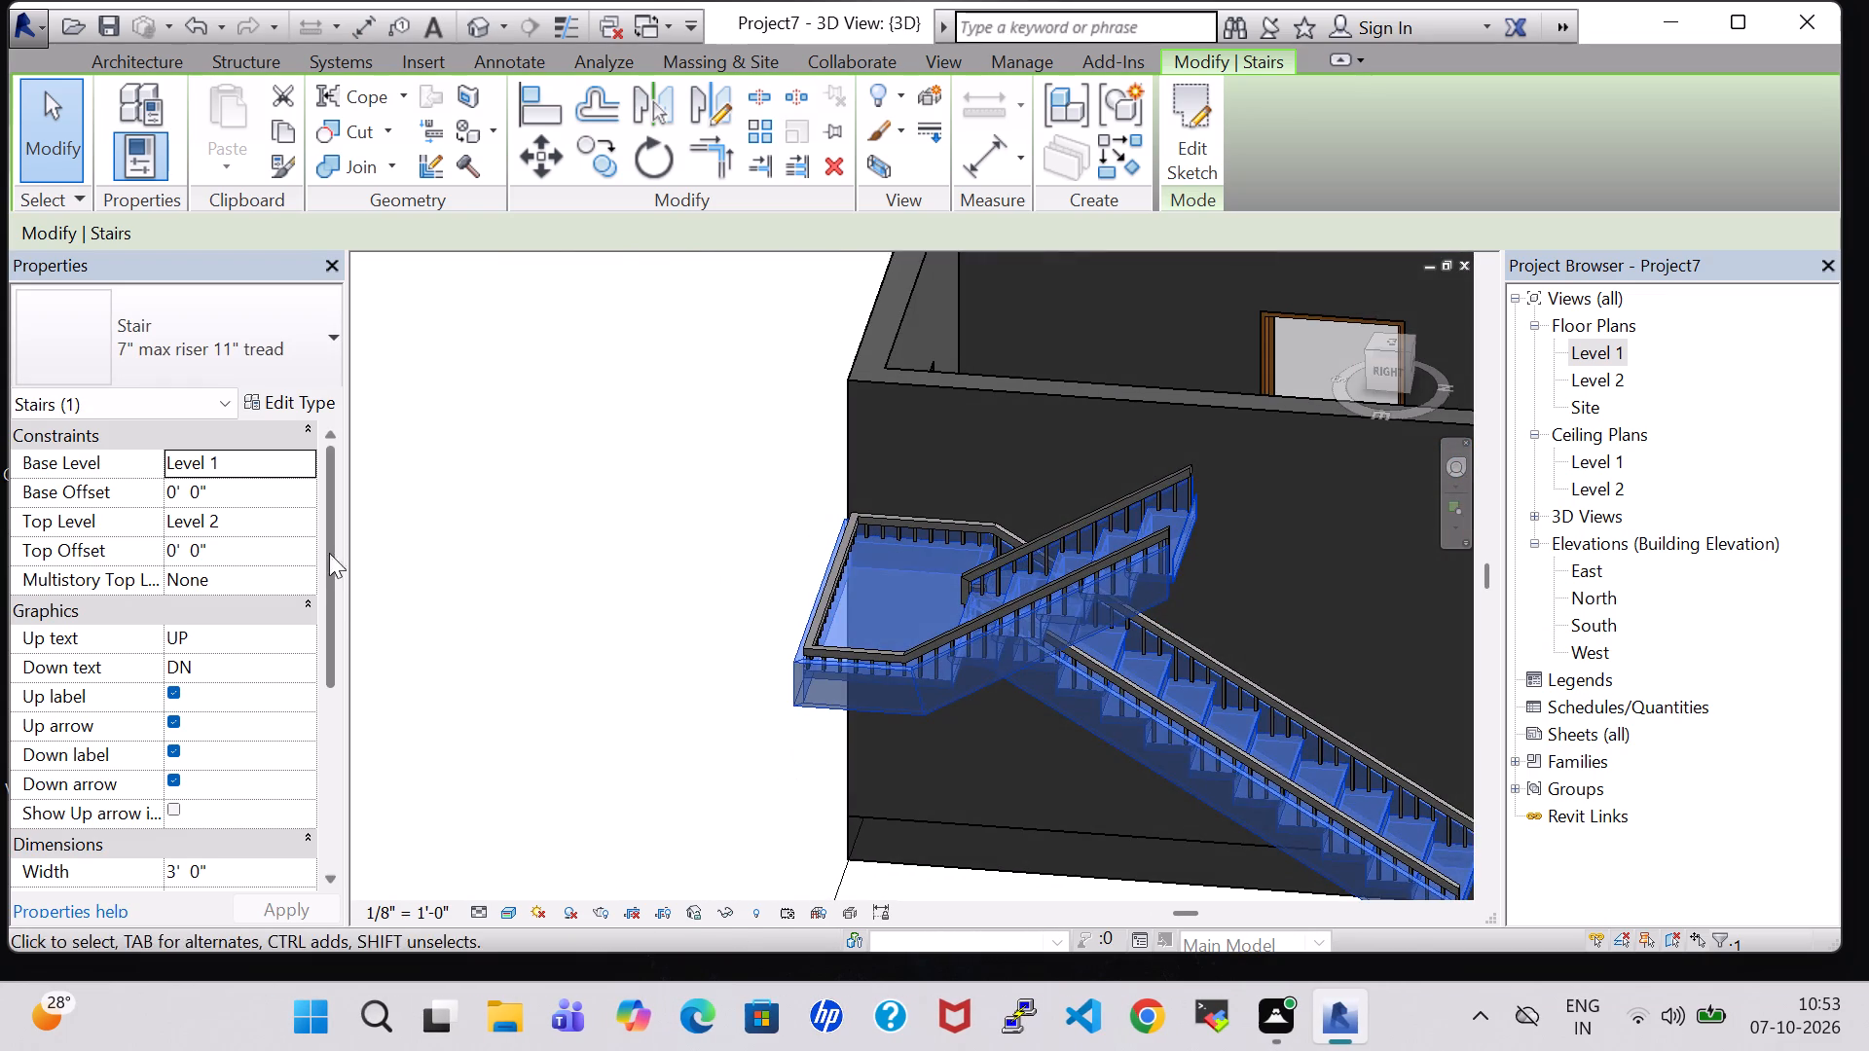
middle_drag(760, 735, 505, 635)
scroll(1137, 631, up, 4)
middle_drag(1173, 647, 1011, 578)
shift+scroll(1015, 576, up, 1)
shift+middle_drag(1015, 576, 1063, 582)
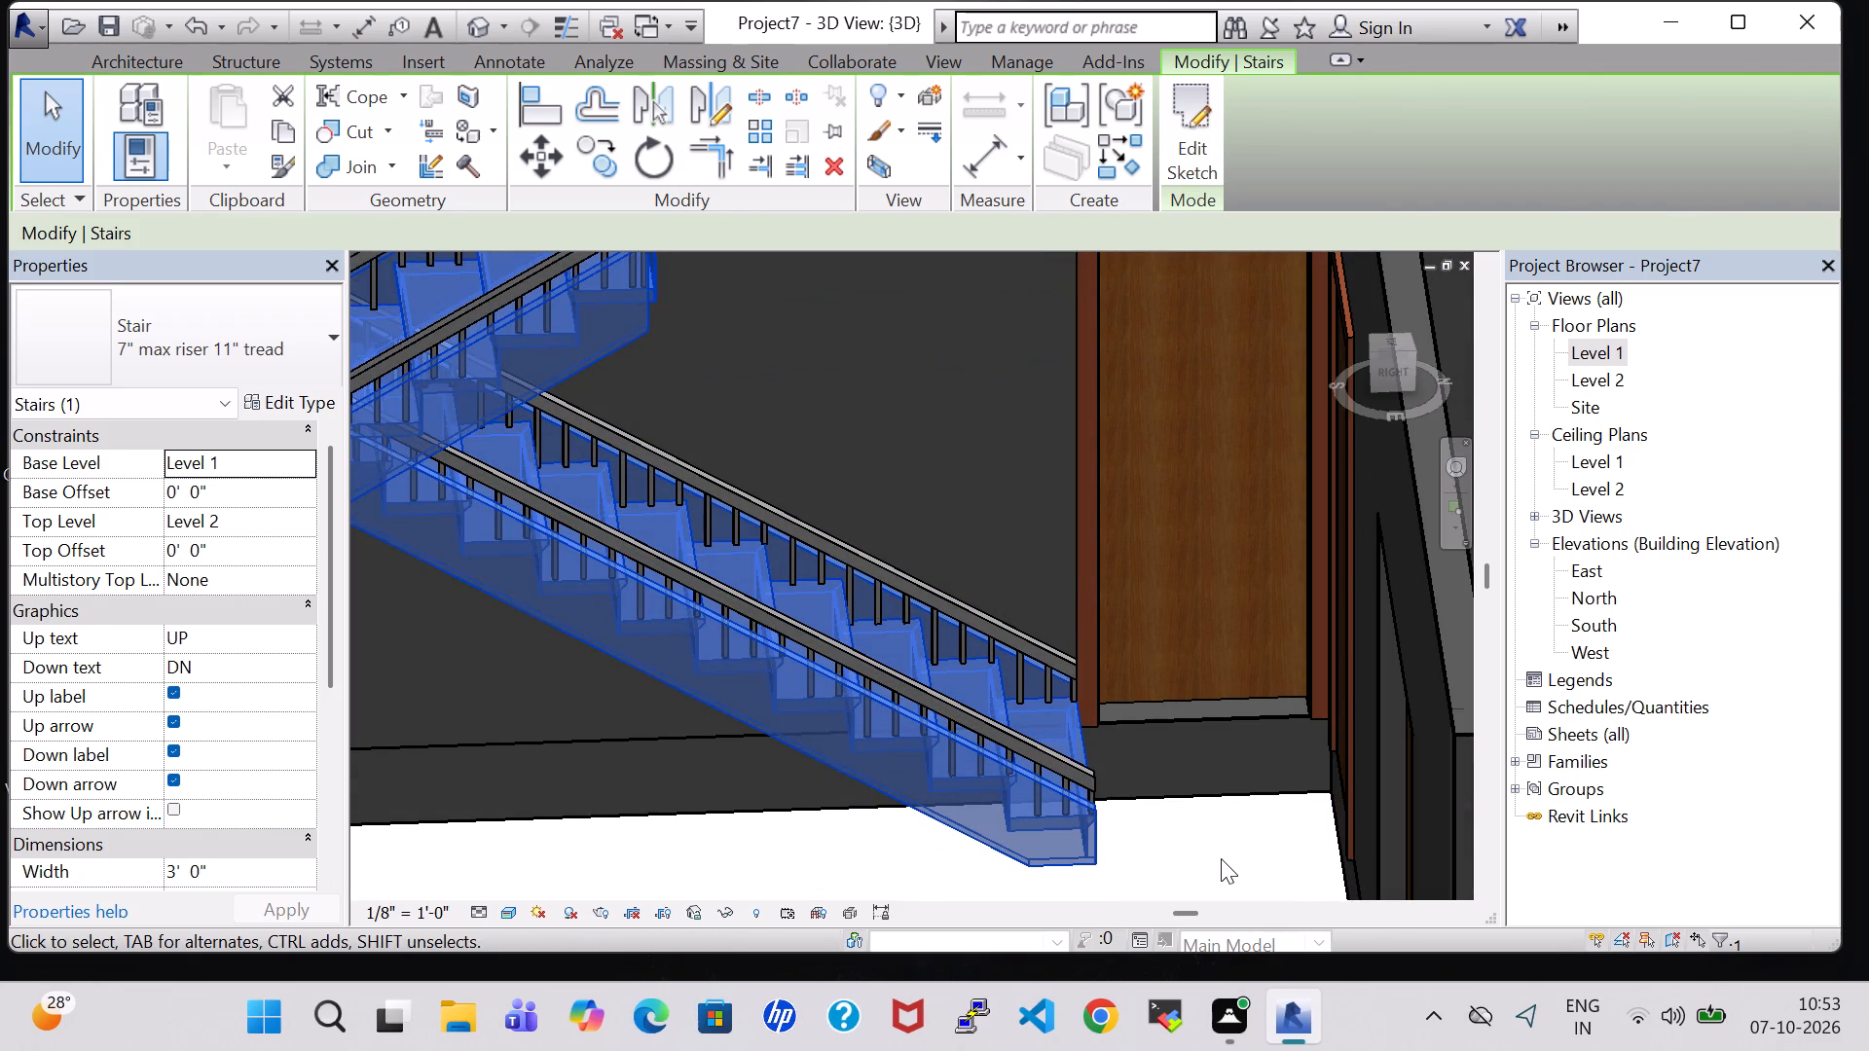
key(Escape)
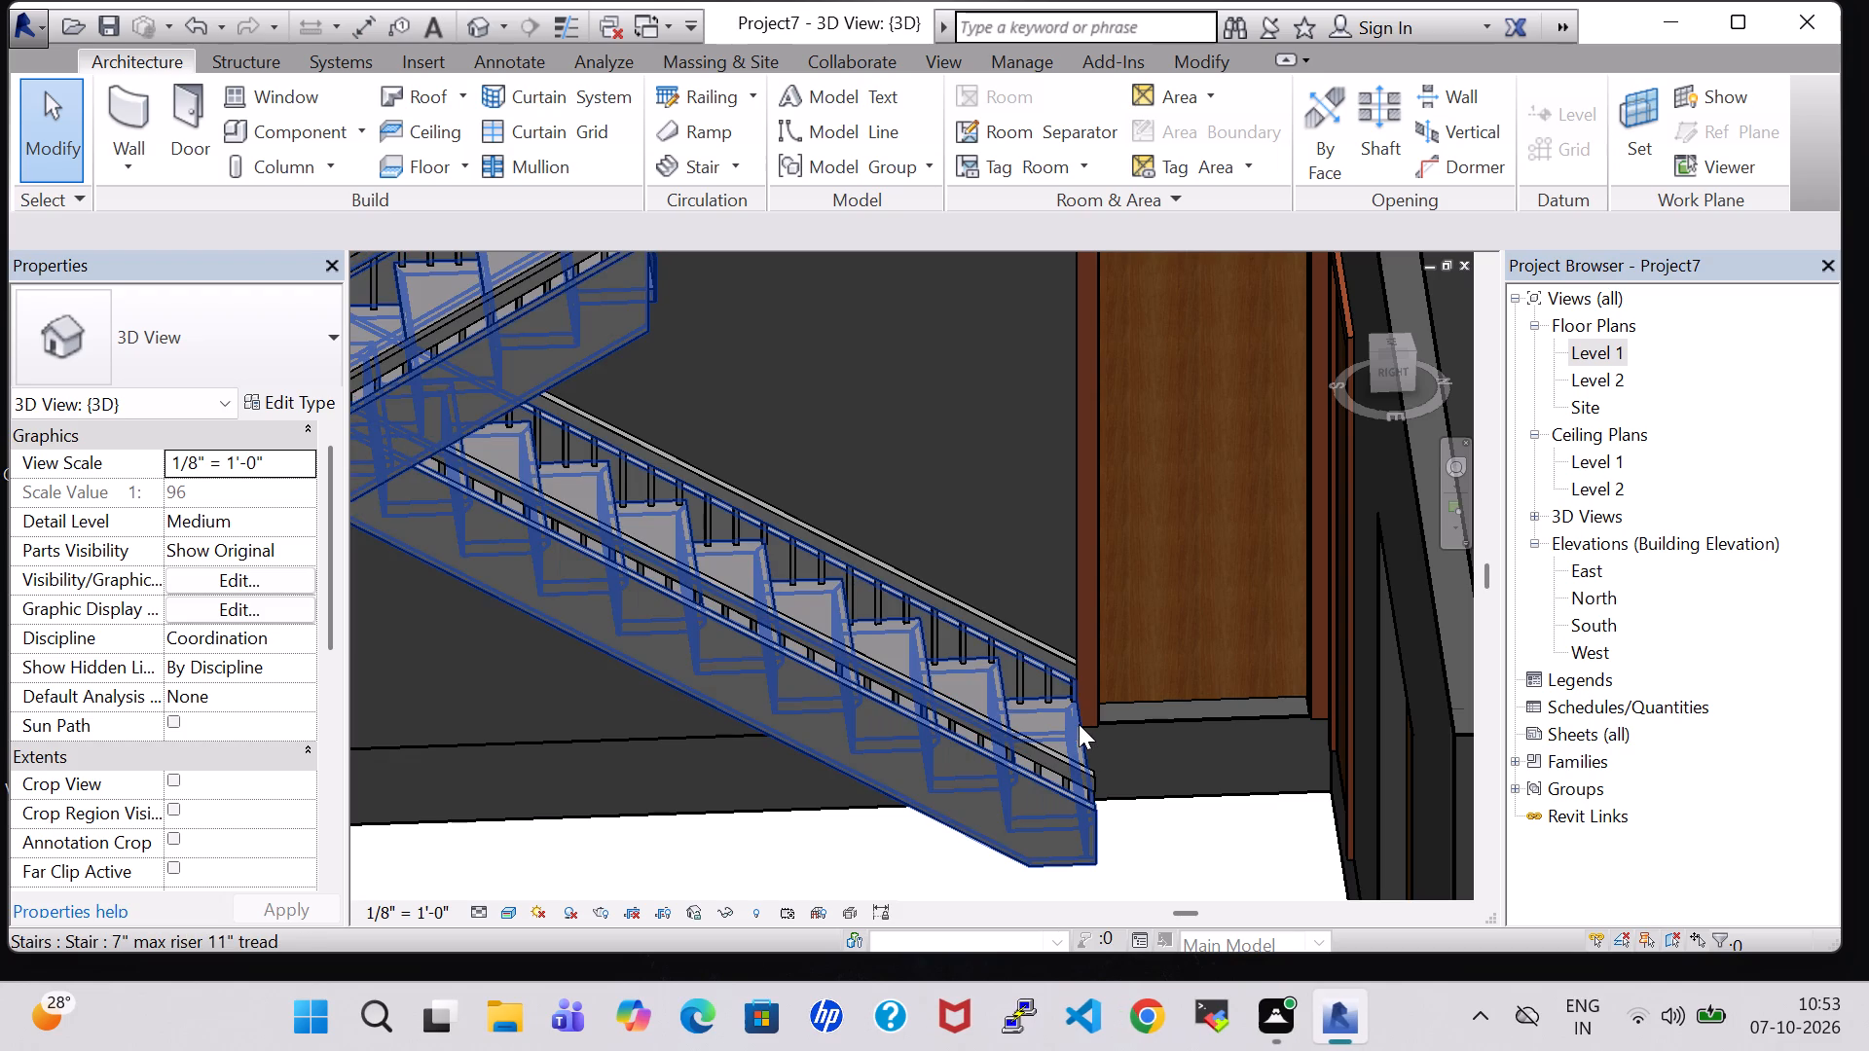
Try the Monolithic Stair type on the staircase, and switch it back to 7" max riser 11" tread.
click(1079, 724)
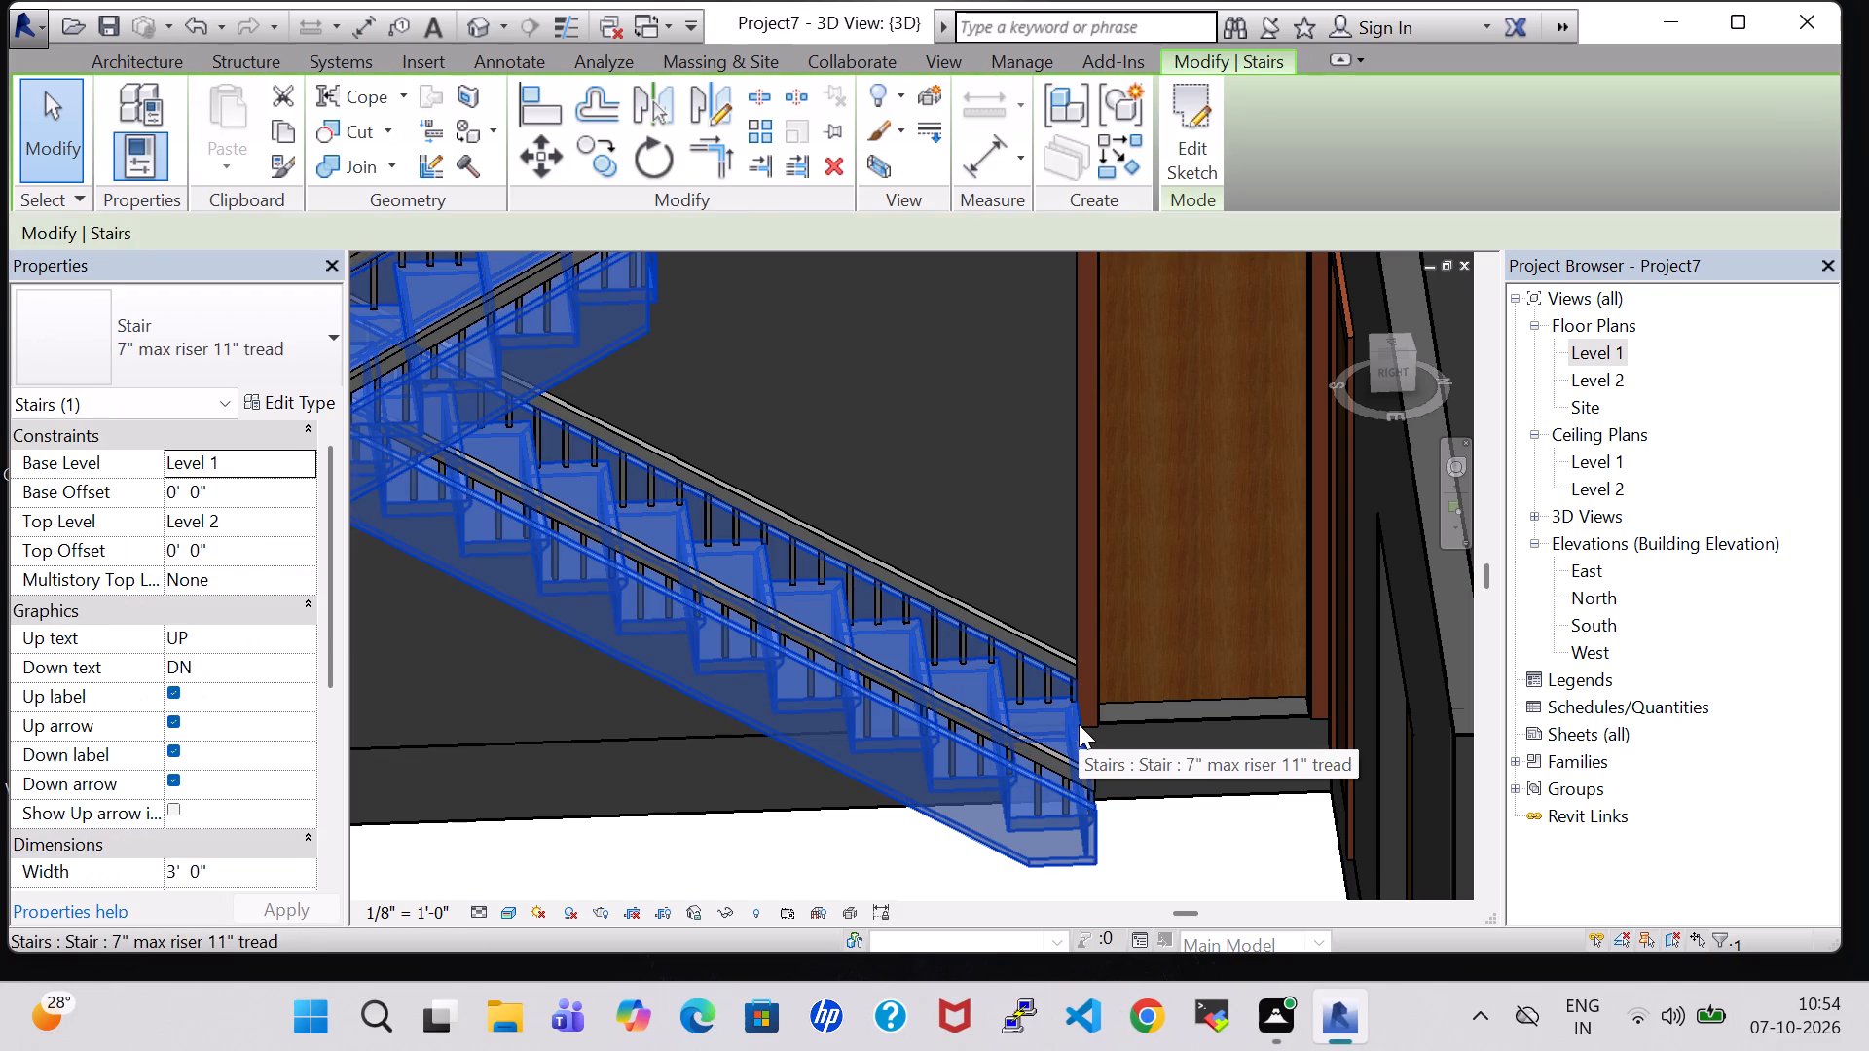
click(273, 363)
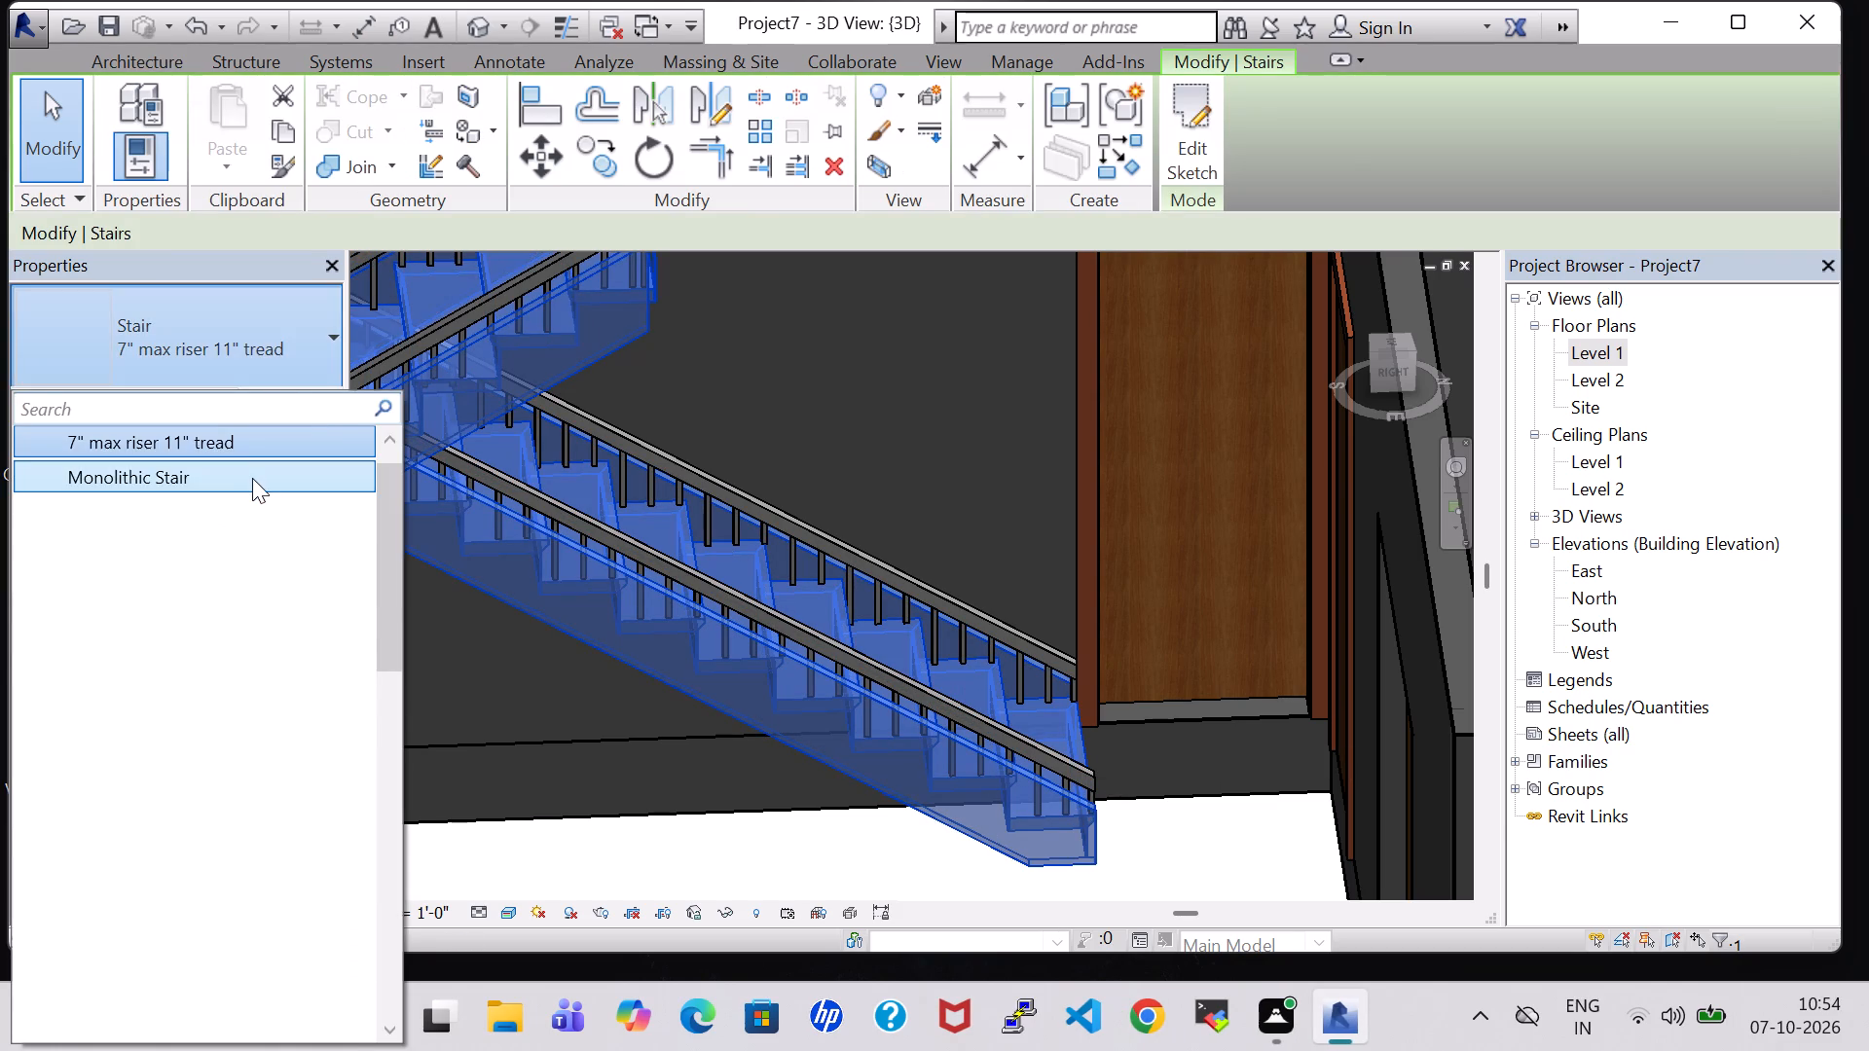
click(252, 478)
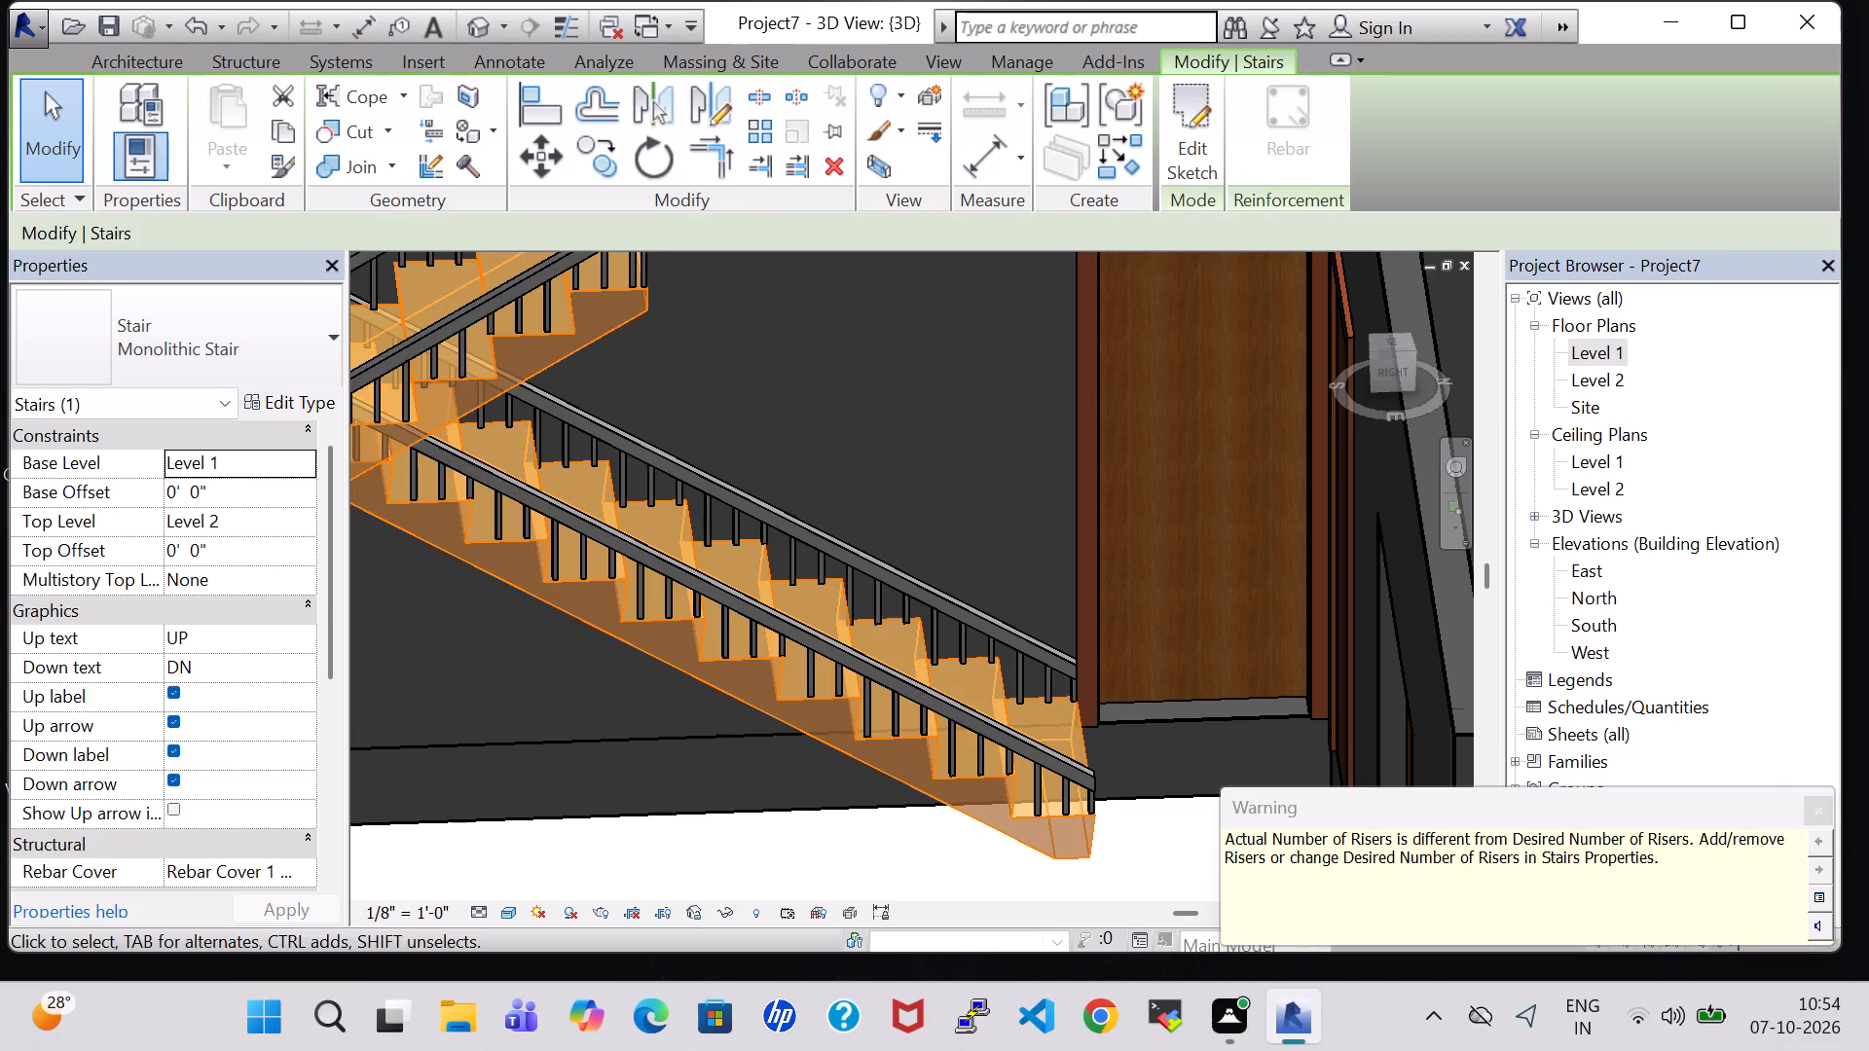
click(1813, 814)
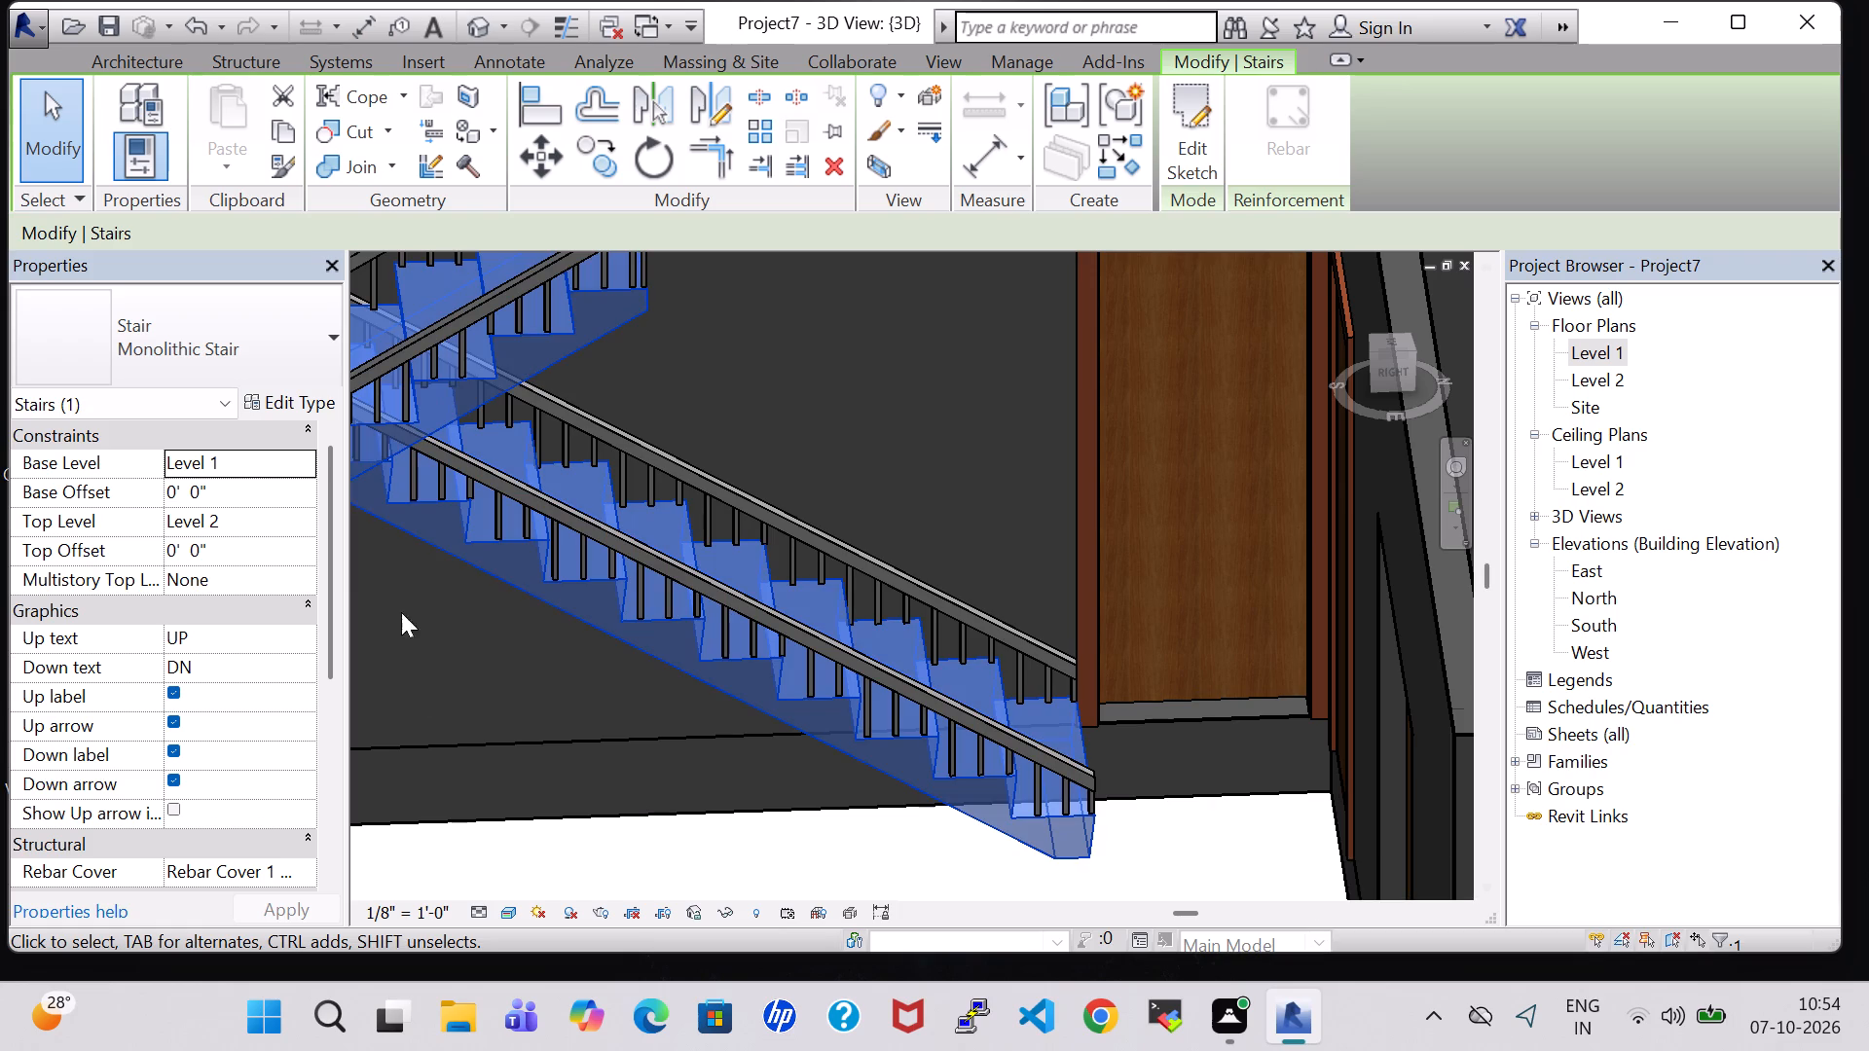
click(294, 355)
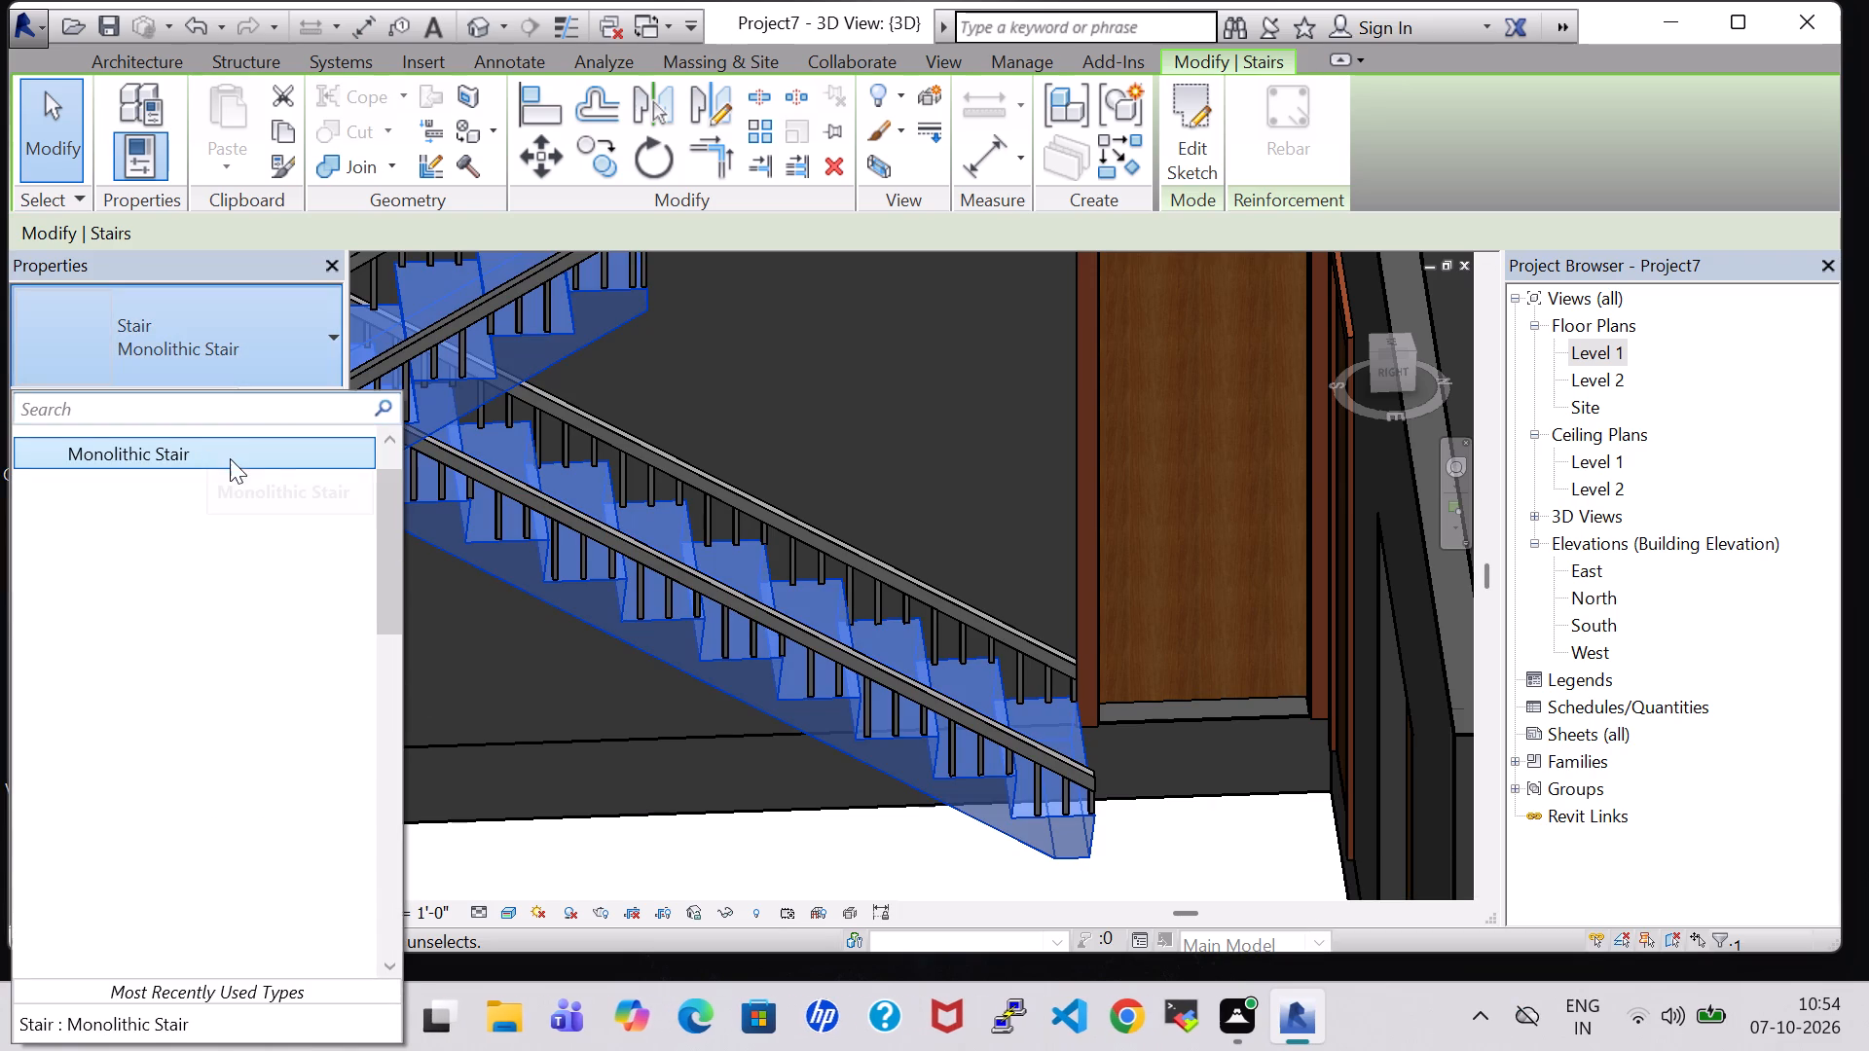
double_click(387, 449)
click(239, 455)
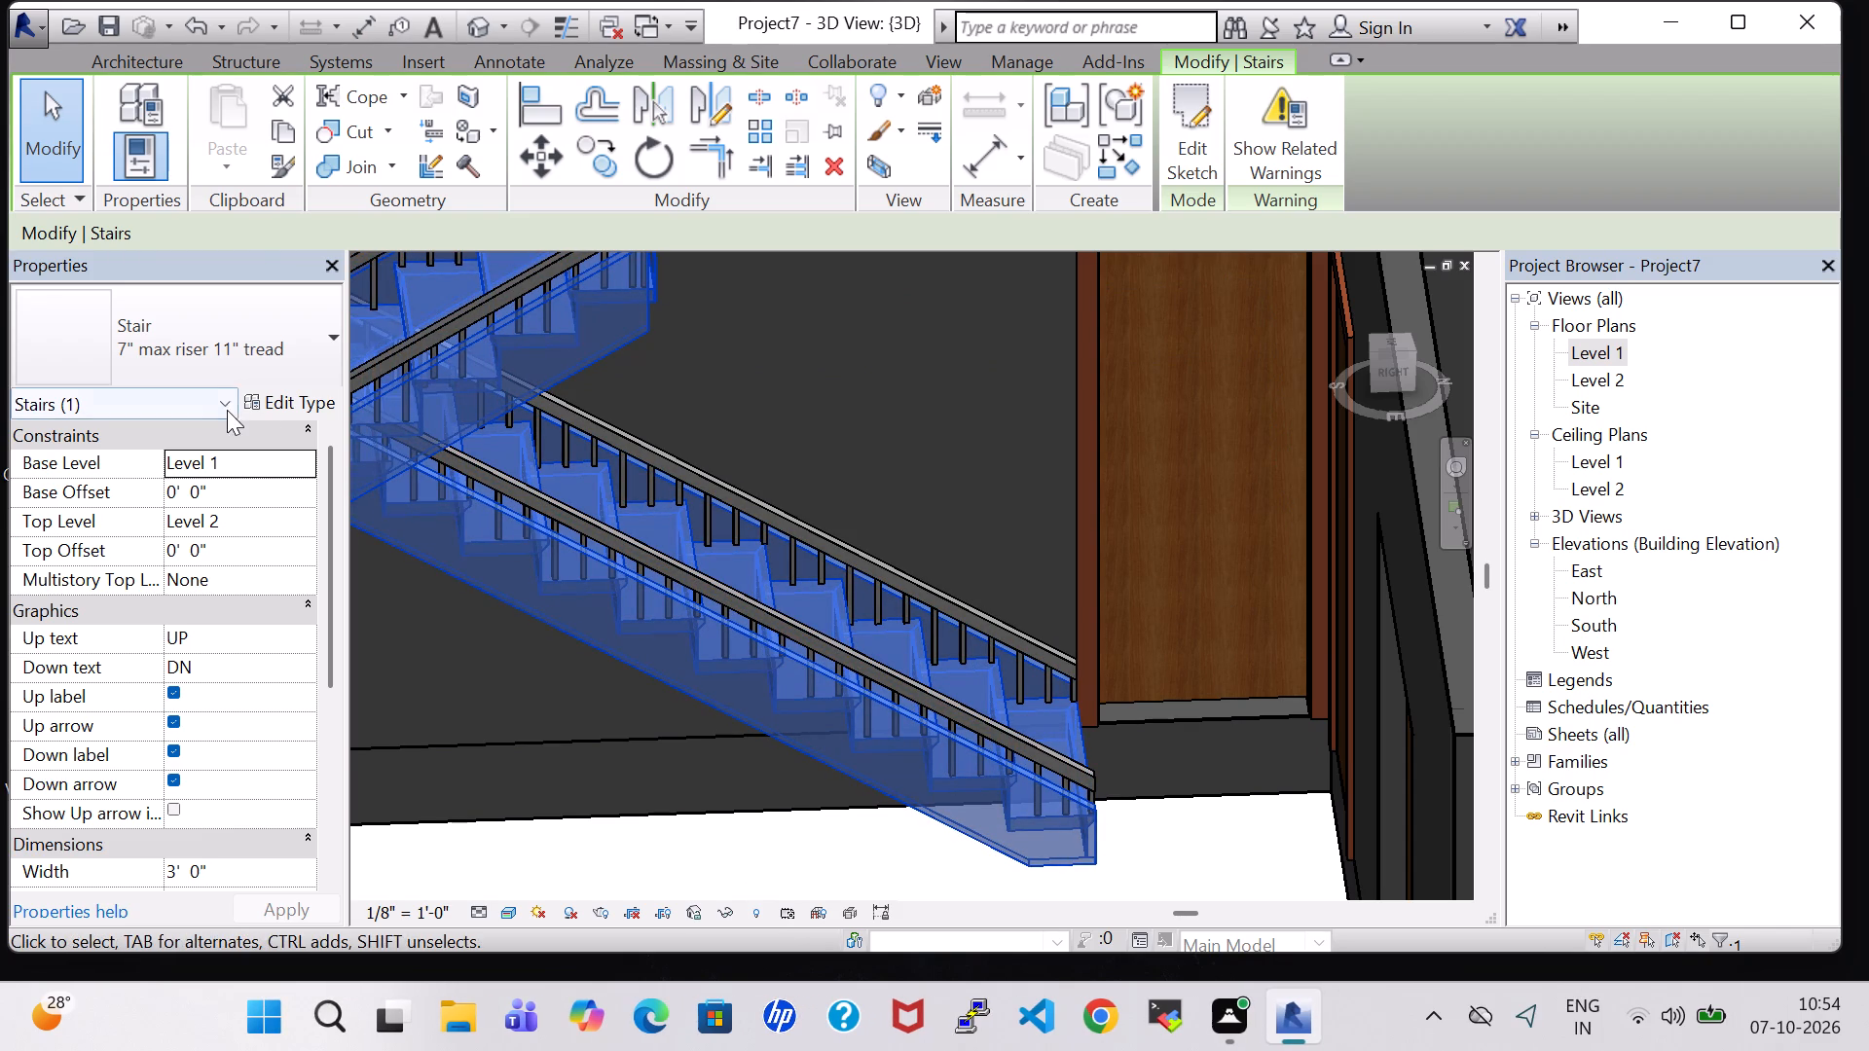
Set the Maximum Riser Height of the 7" max riser 11" tread stair type to 6".
click(288, 399)
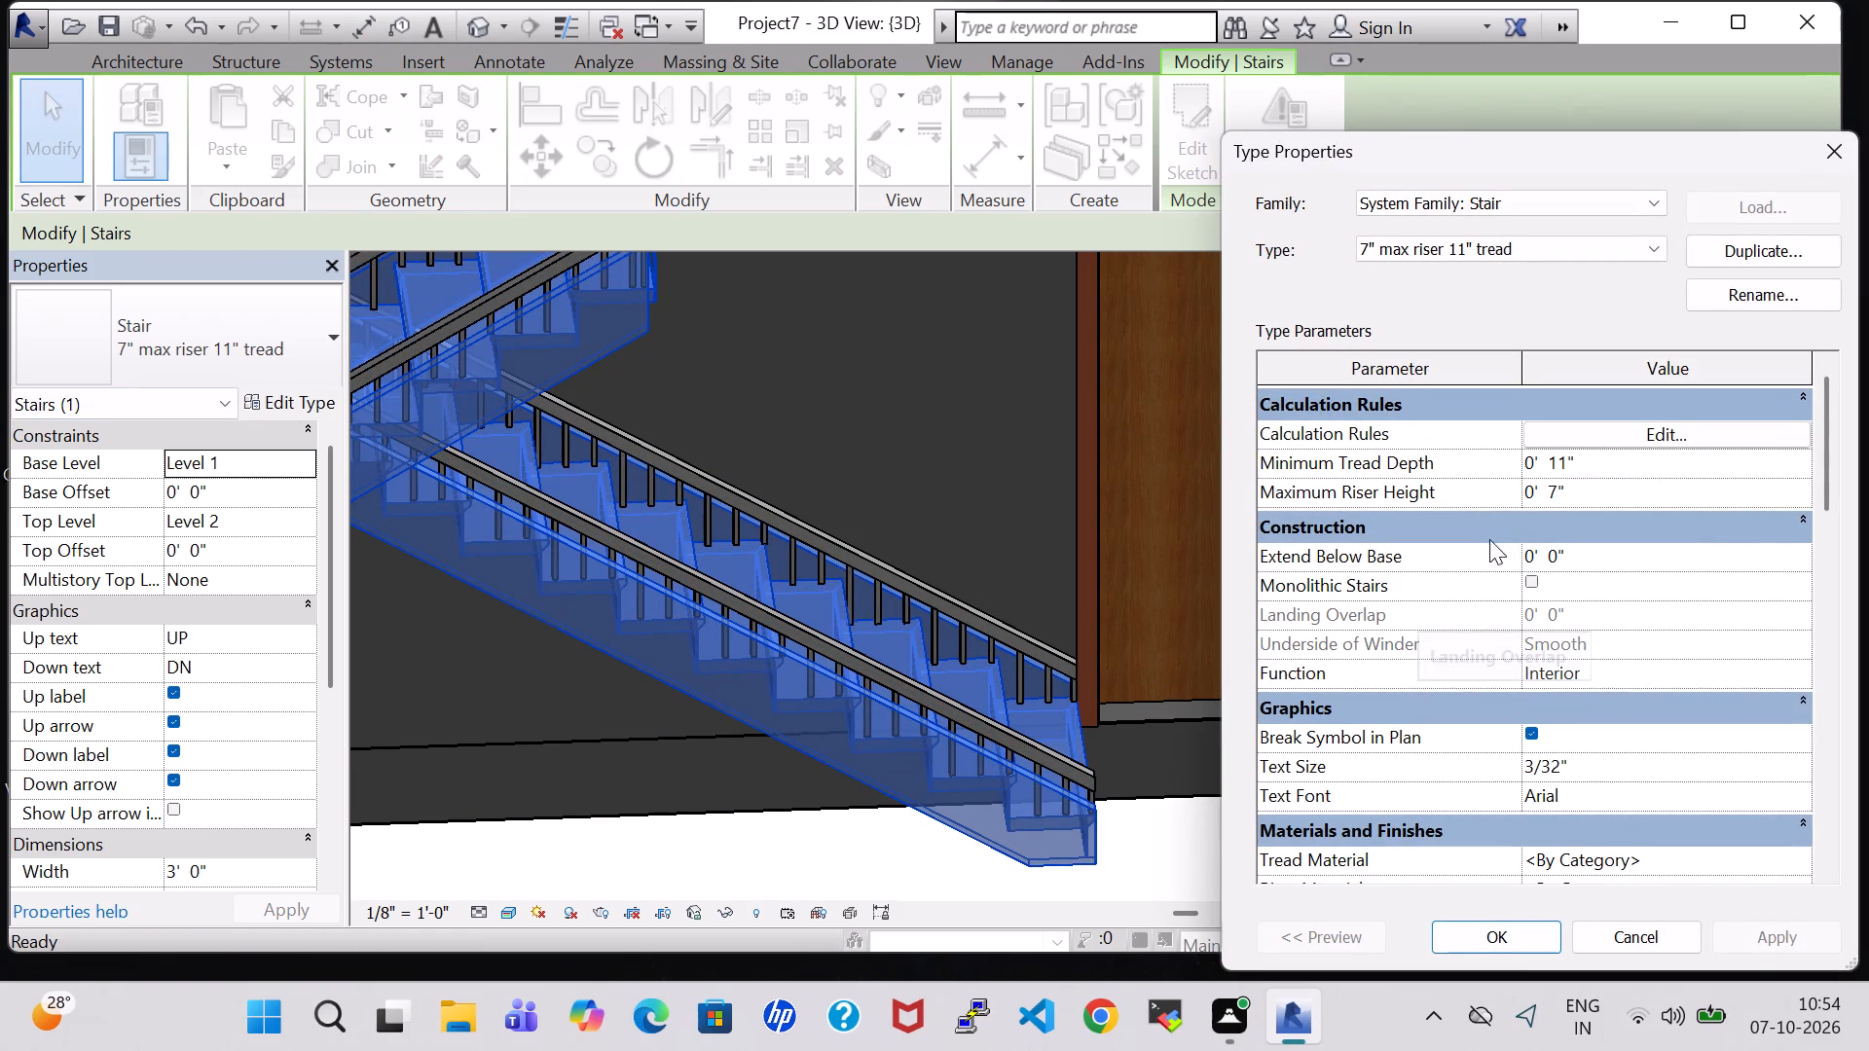
click(1562, 495)
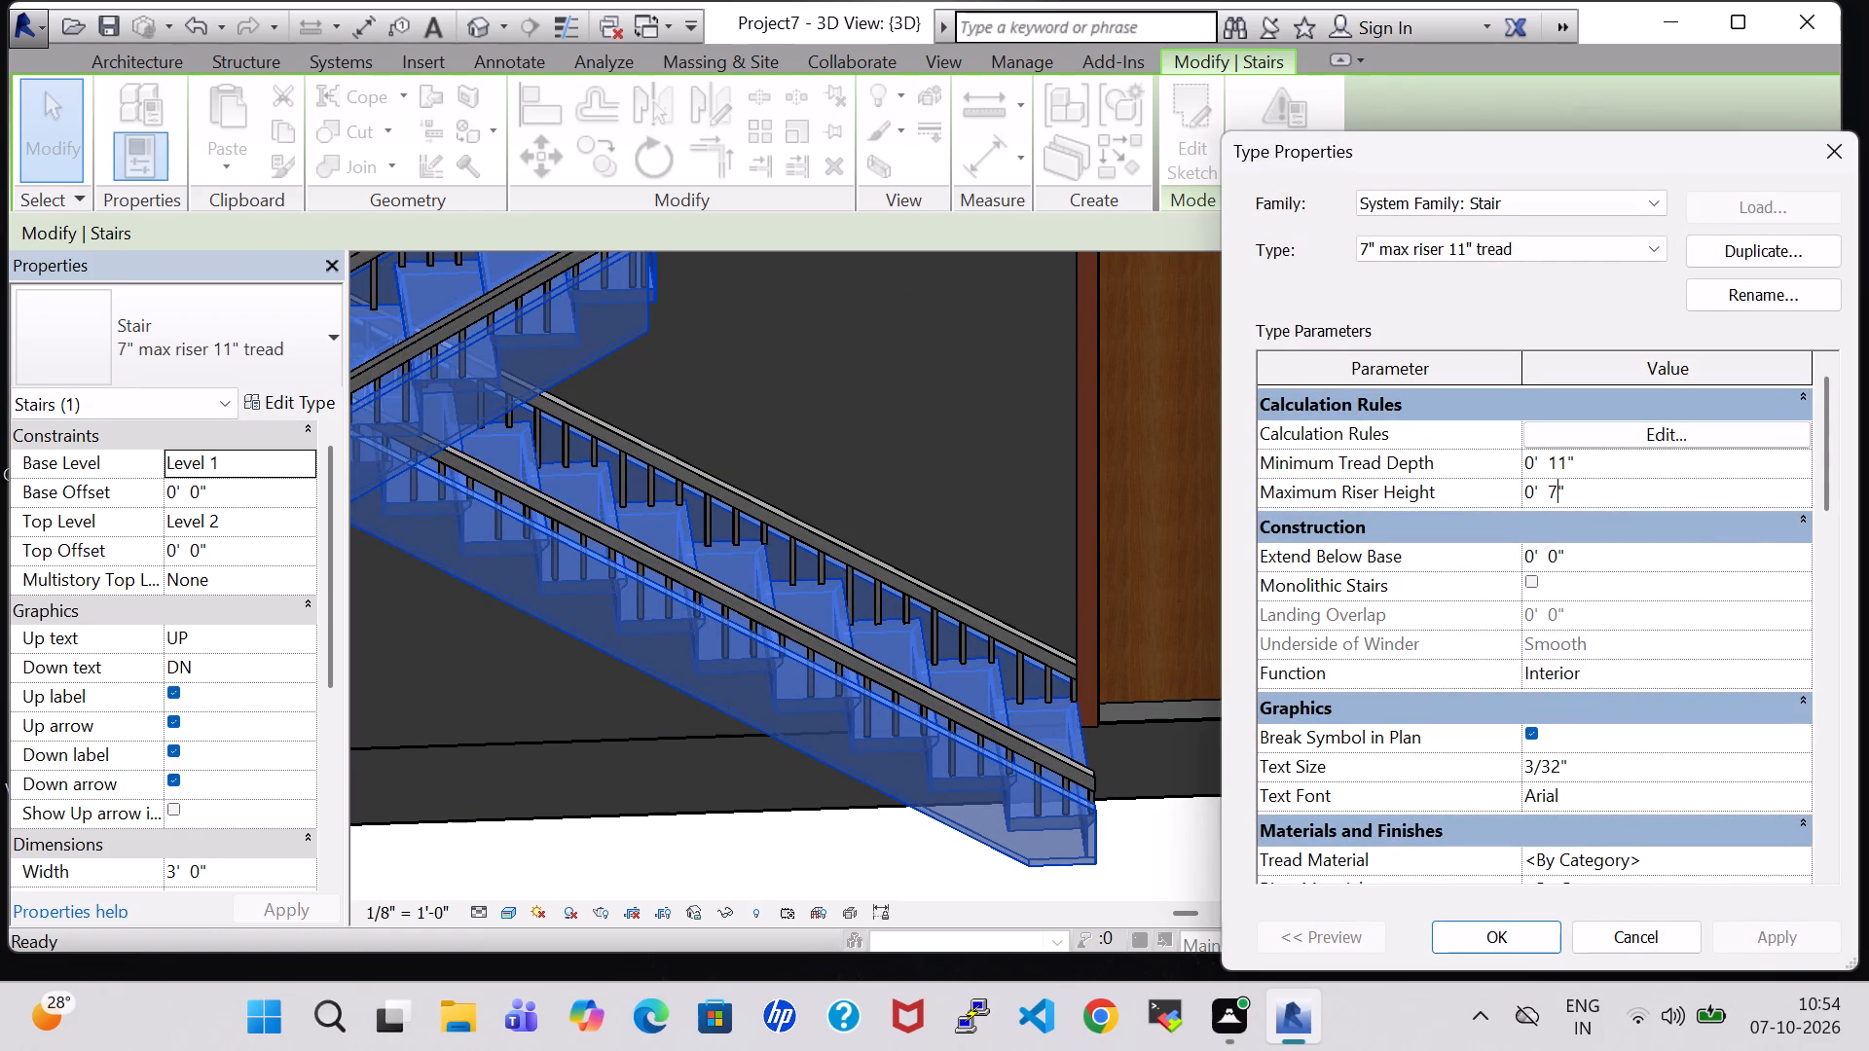
key(BackSpace)
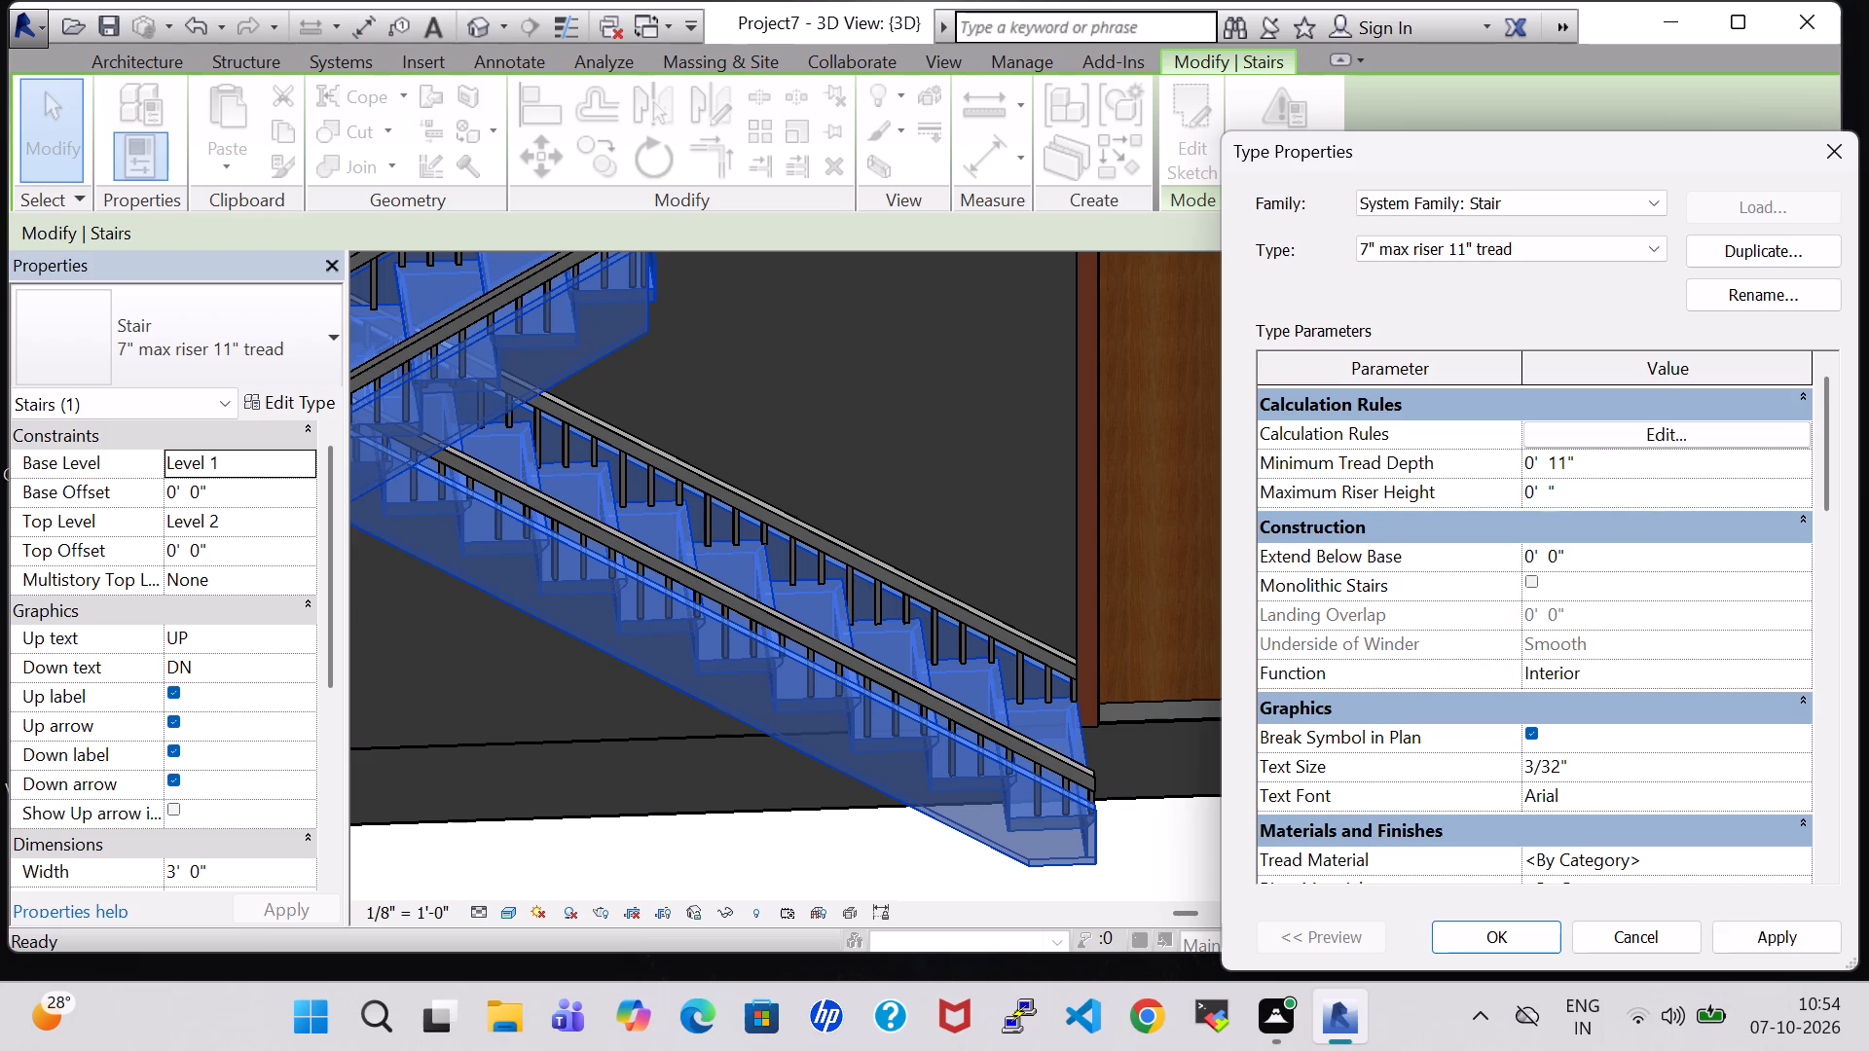
key(6)
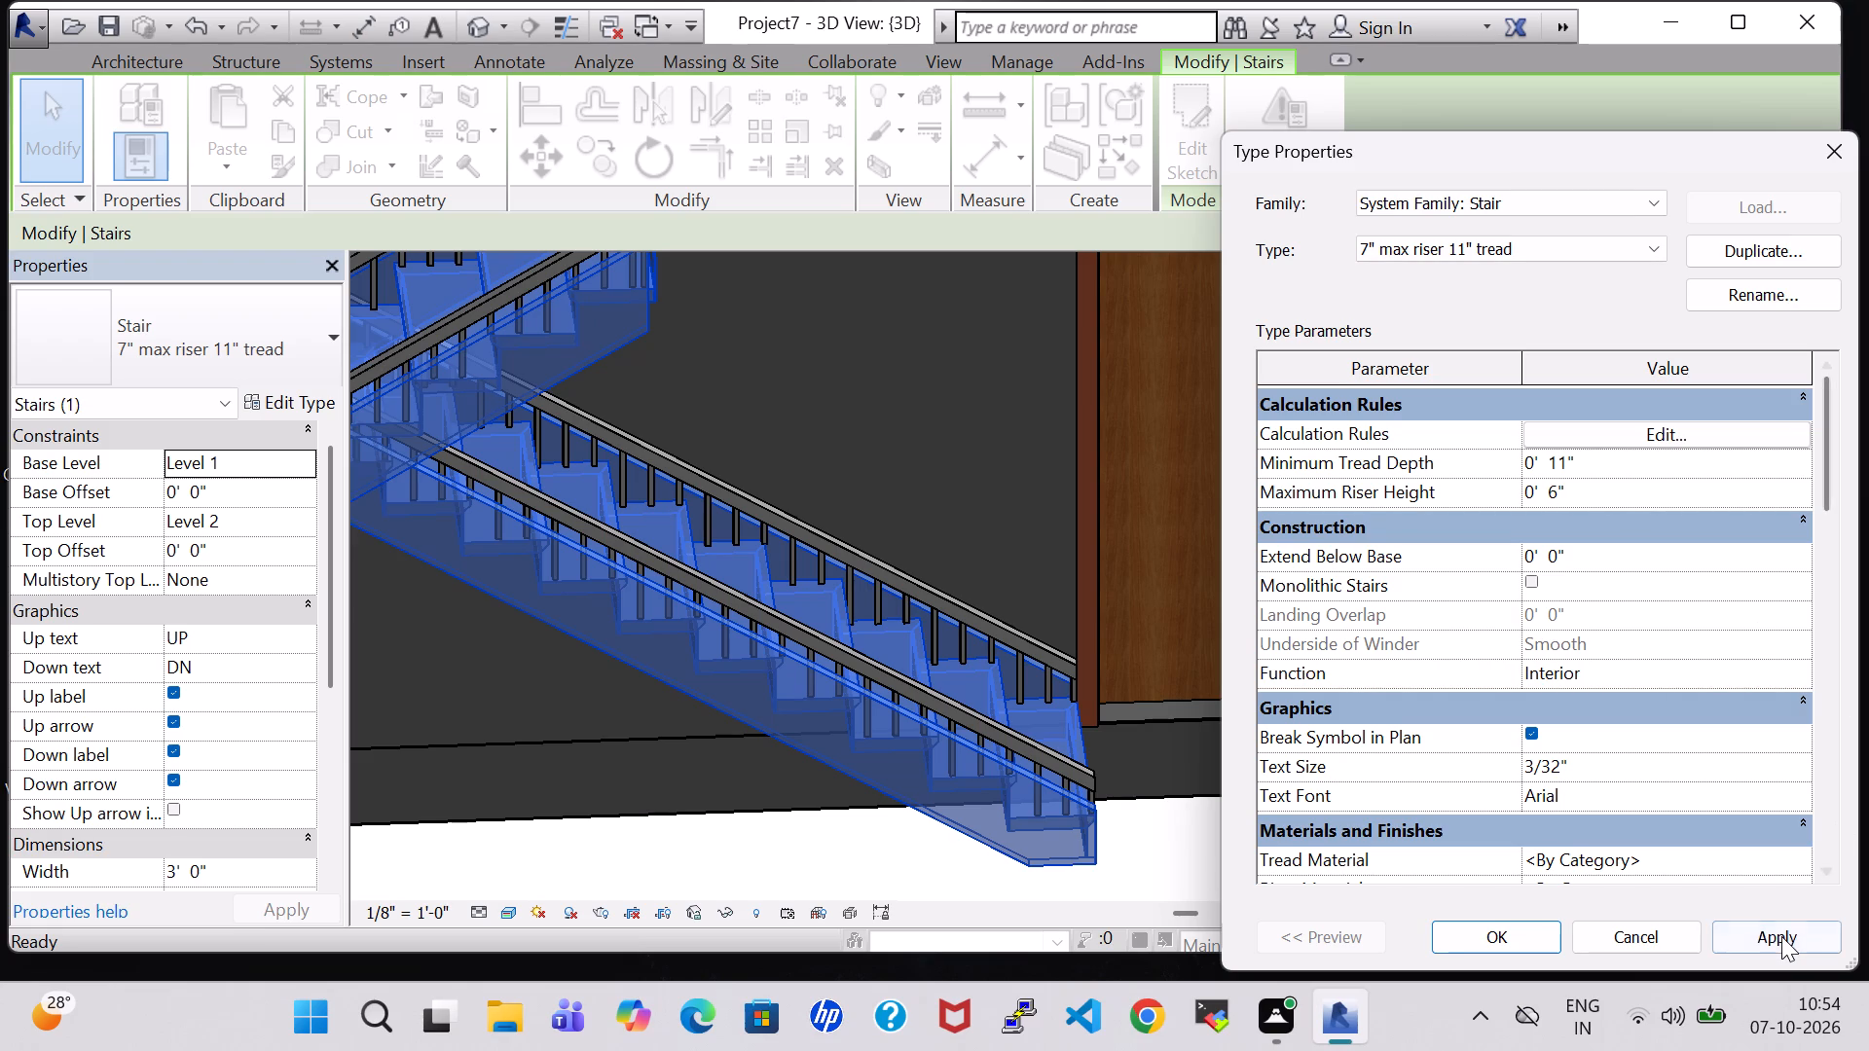
click(1781, 936)
click(1618, 655)
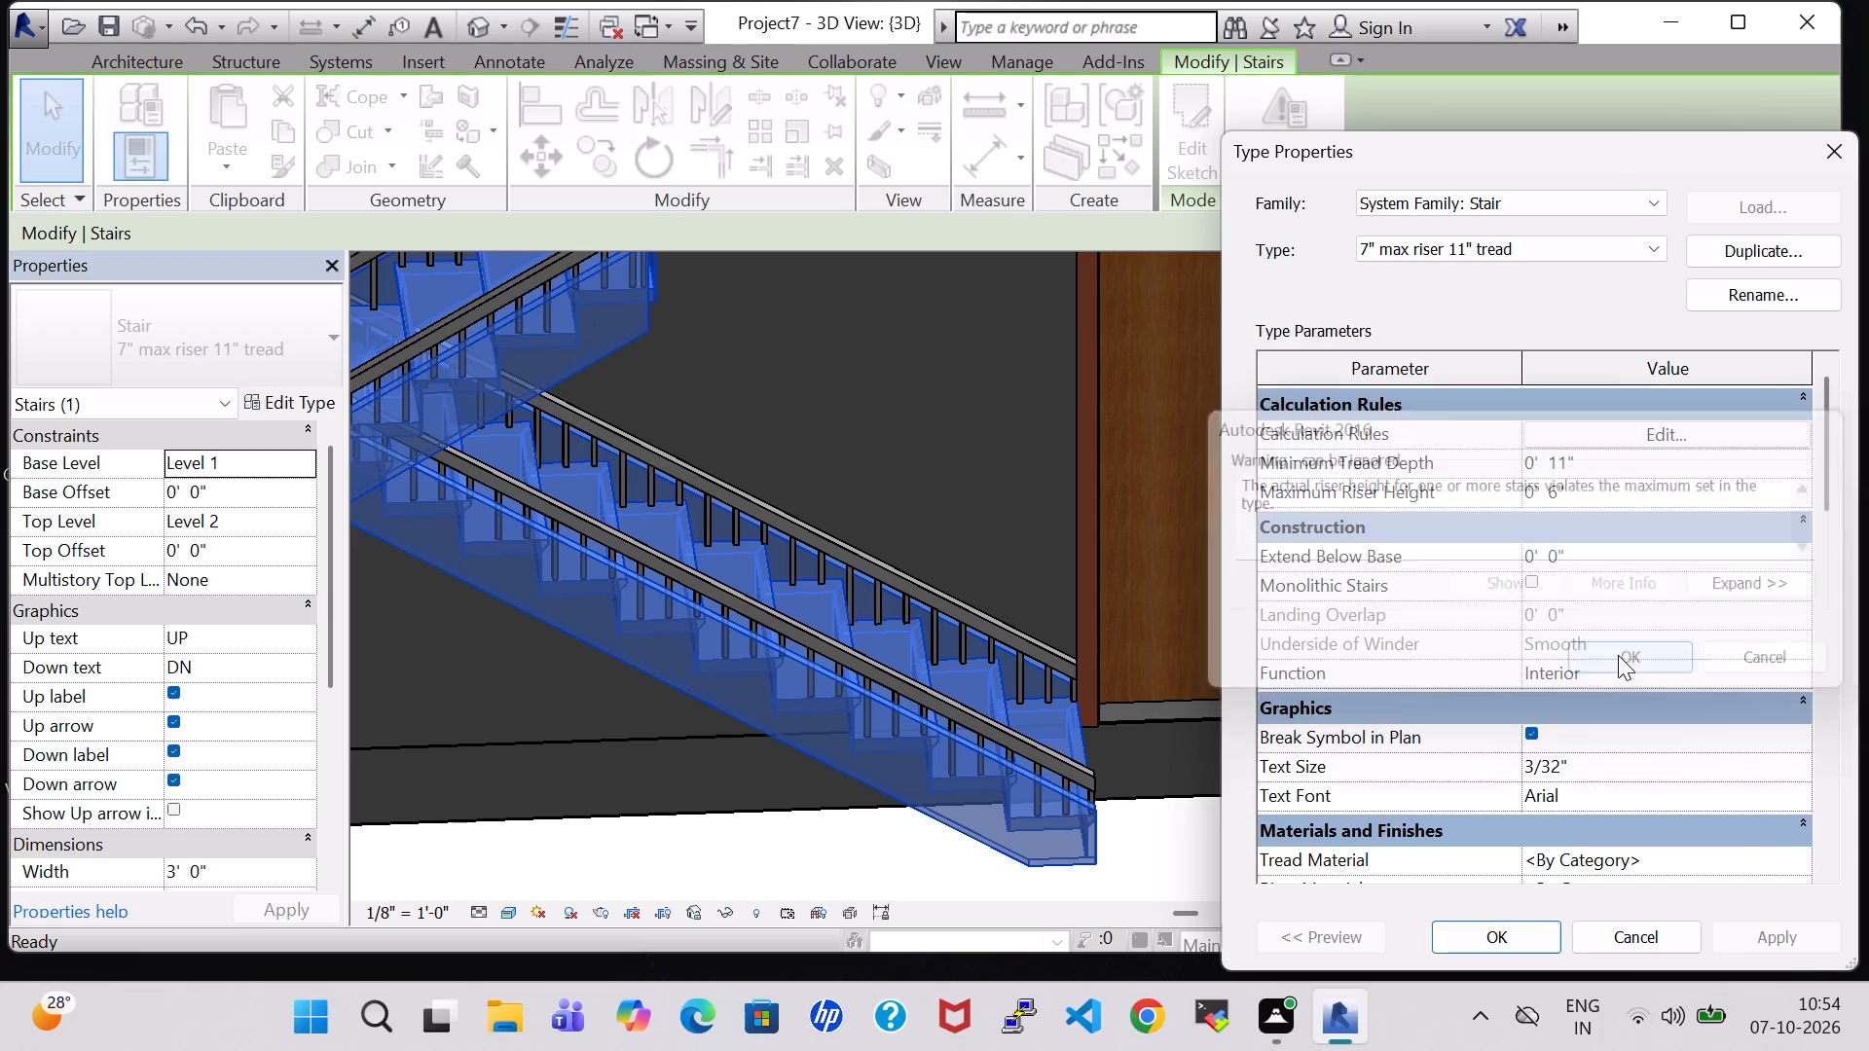
click(1531, 938)
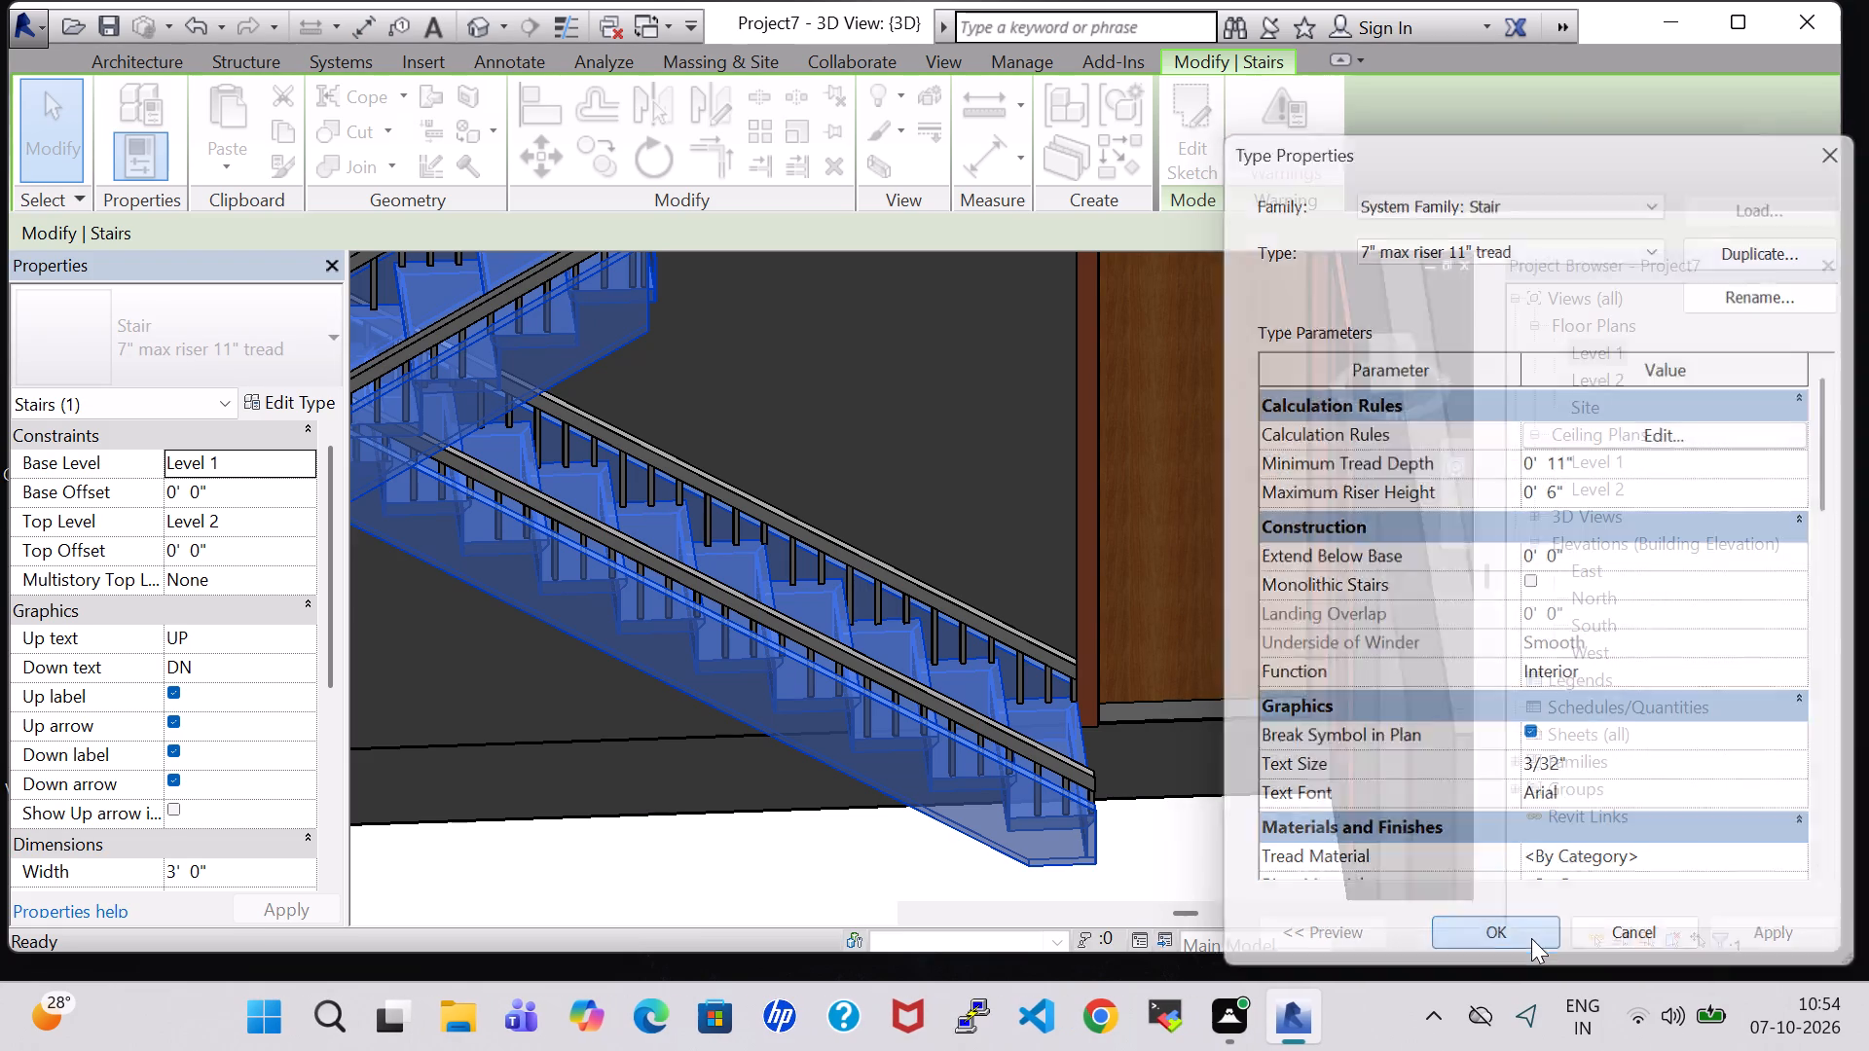
click(850, 875)
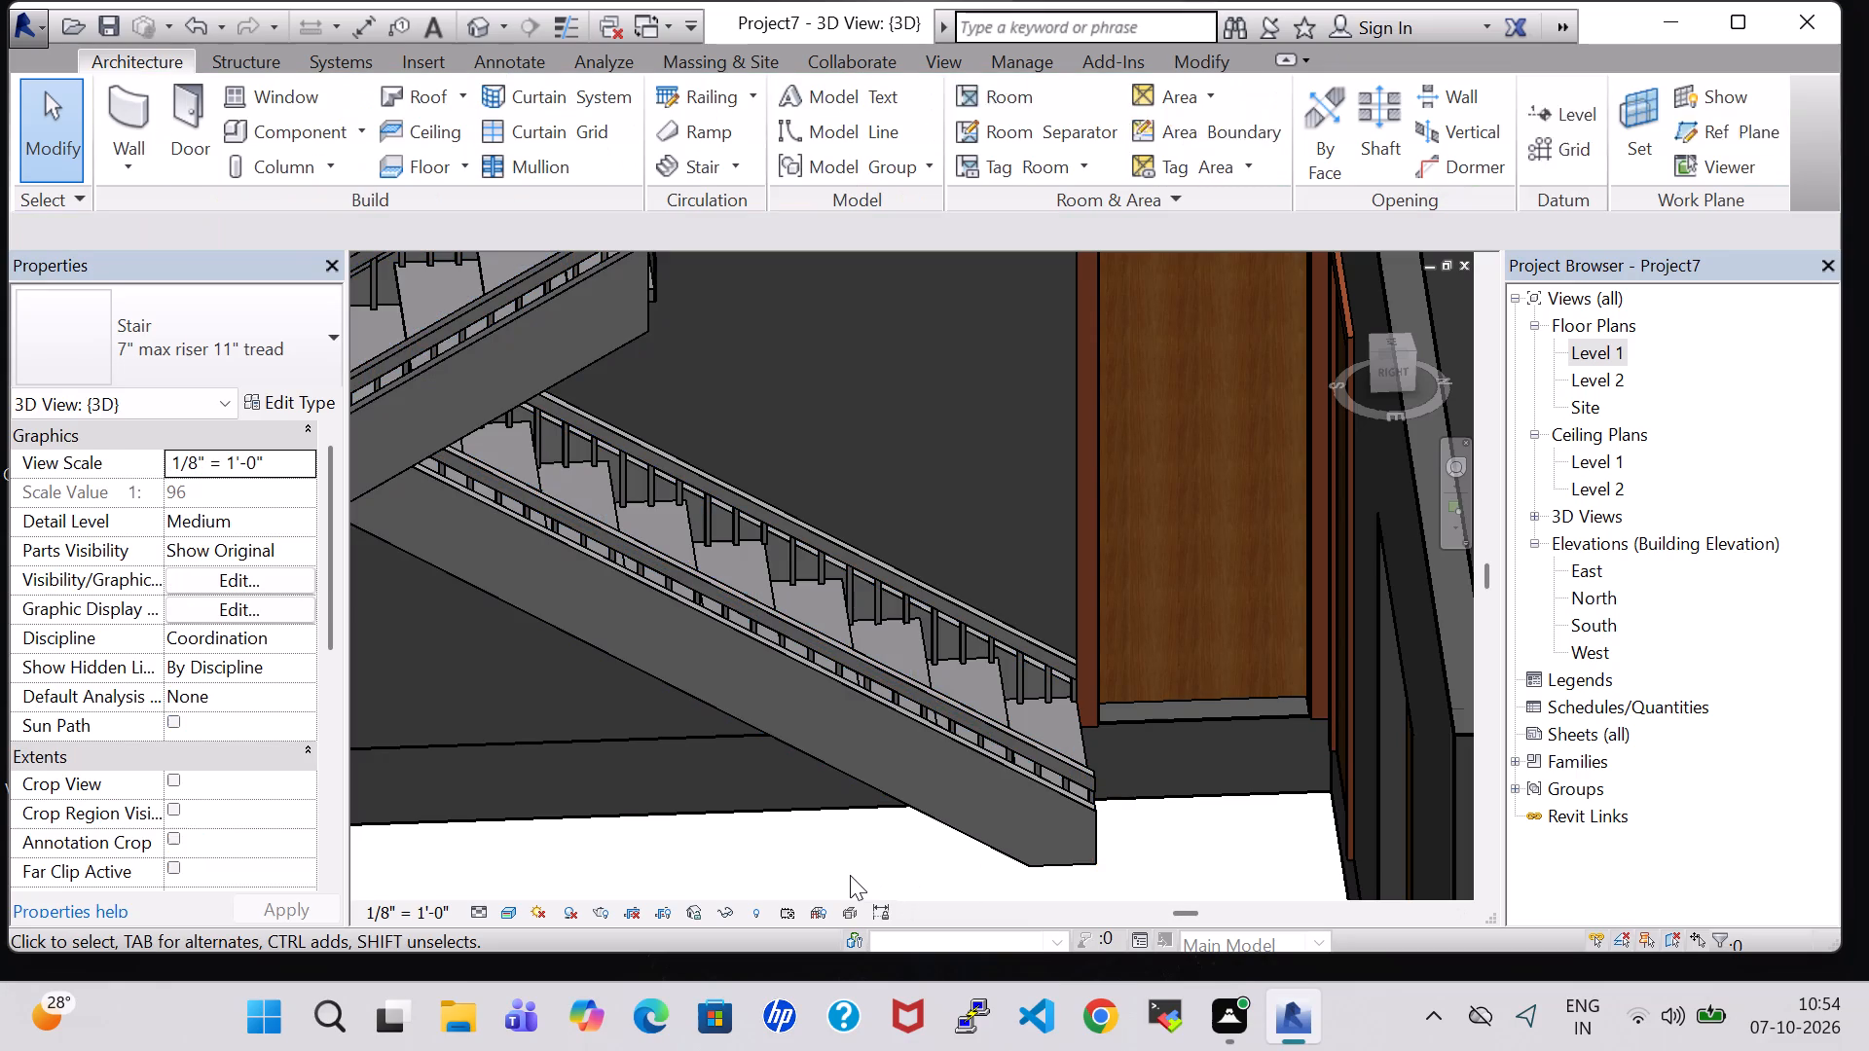
Nudge the staircase slightly farther along the kitchen's exterior wall so its foot shifts away from the exterior door.
middle_drag(950, 781, 924, 782)
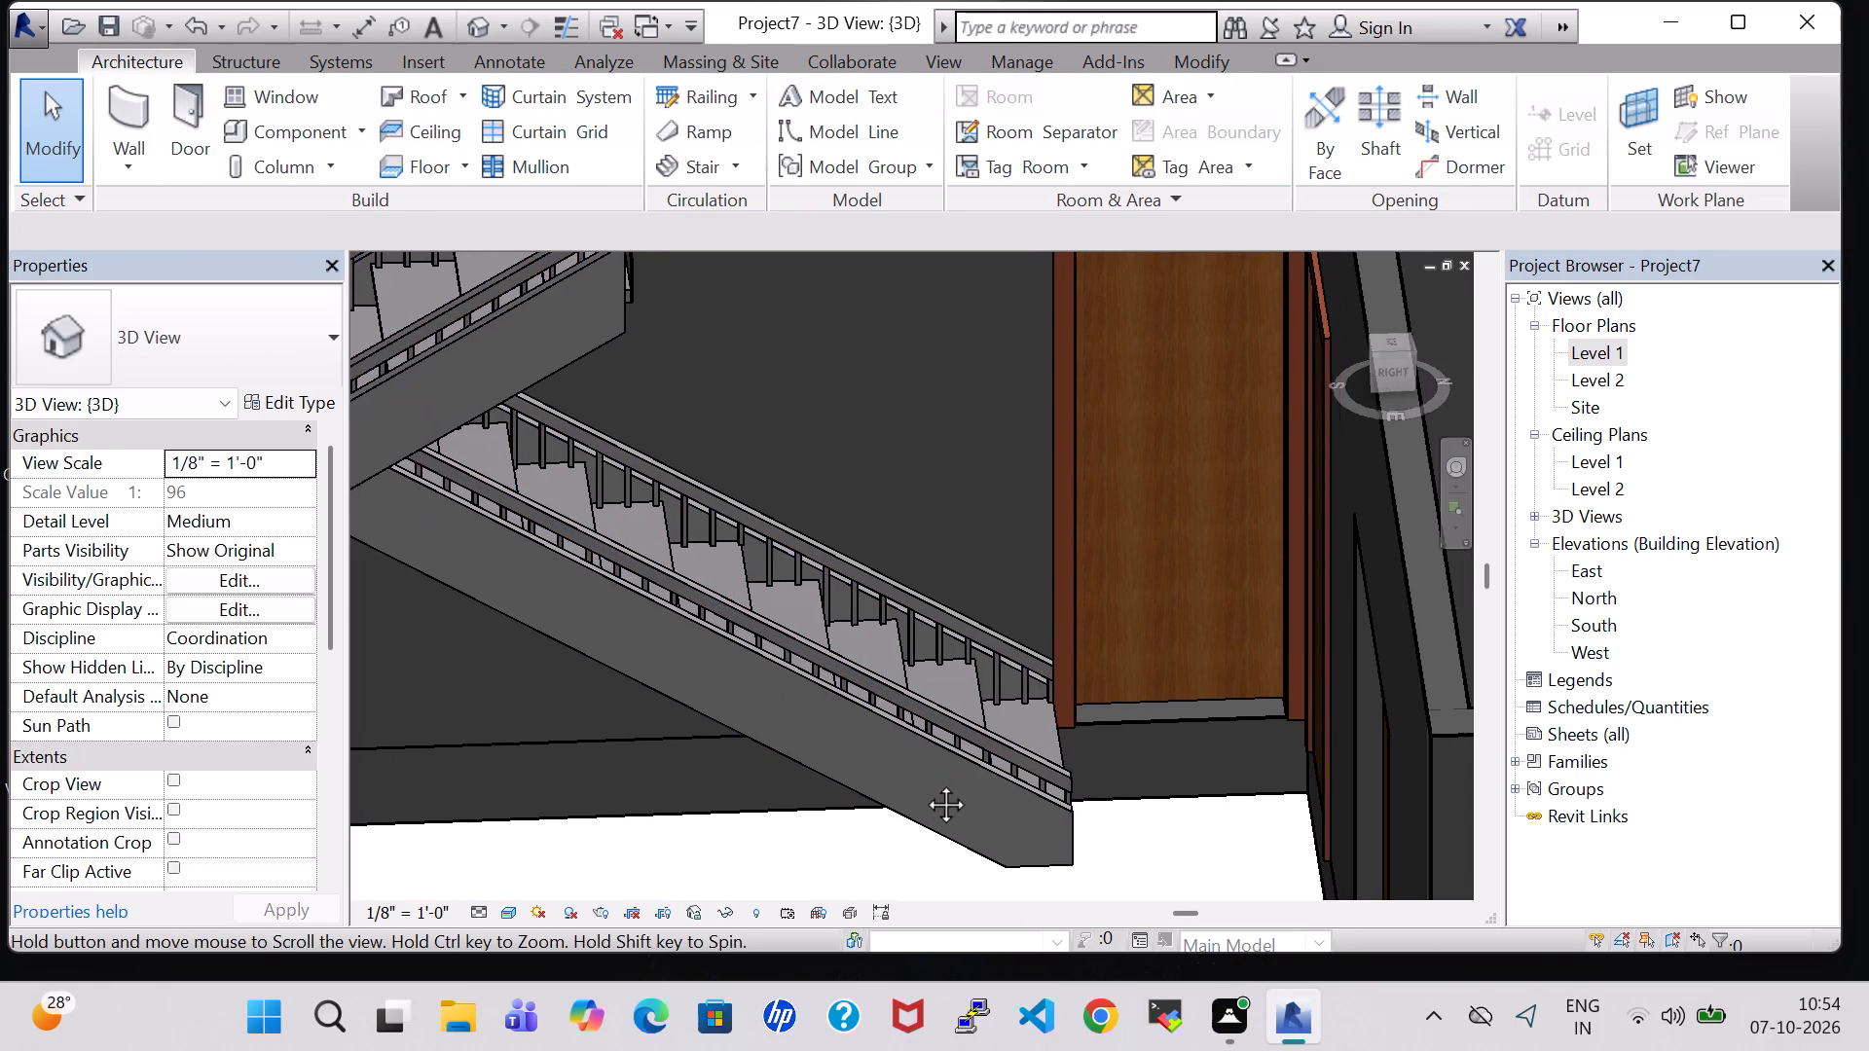
middle_drag(924, 782, 915, 782)
click(1049, 739)
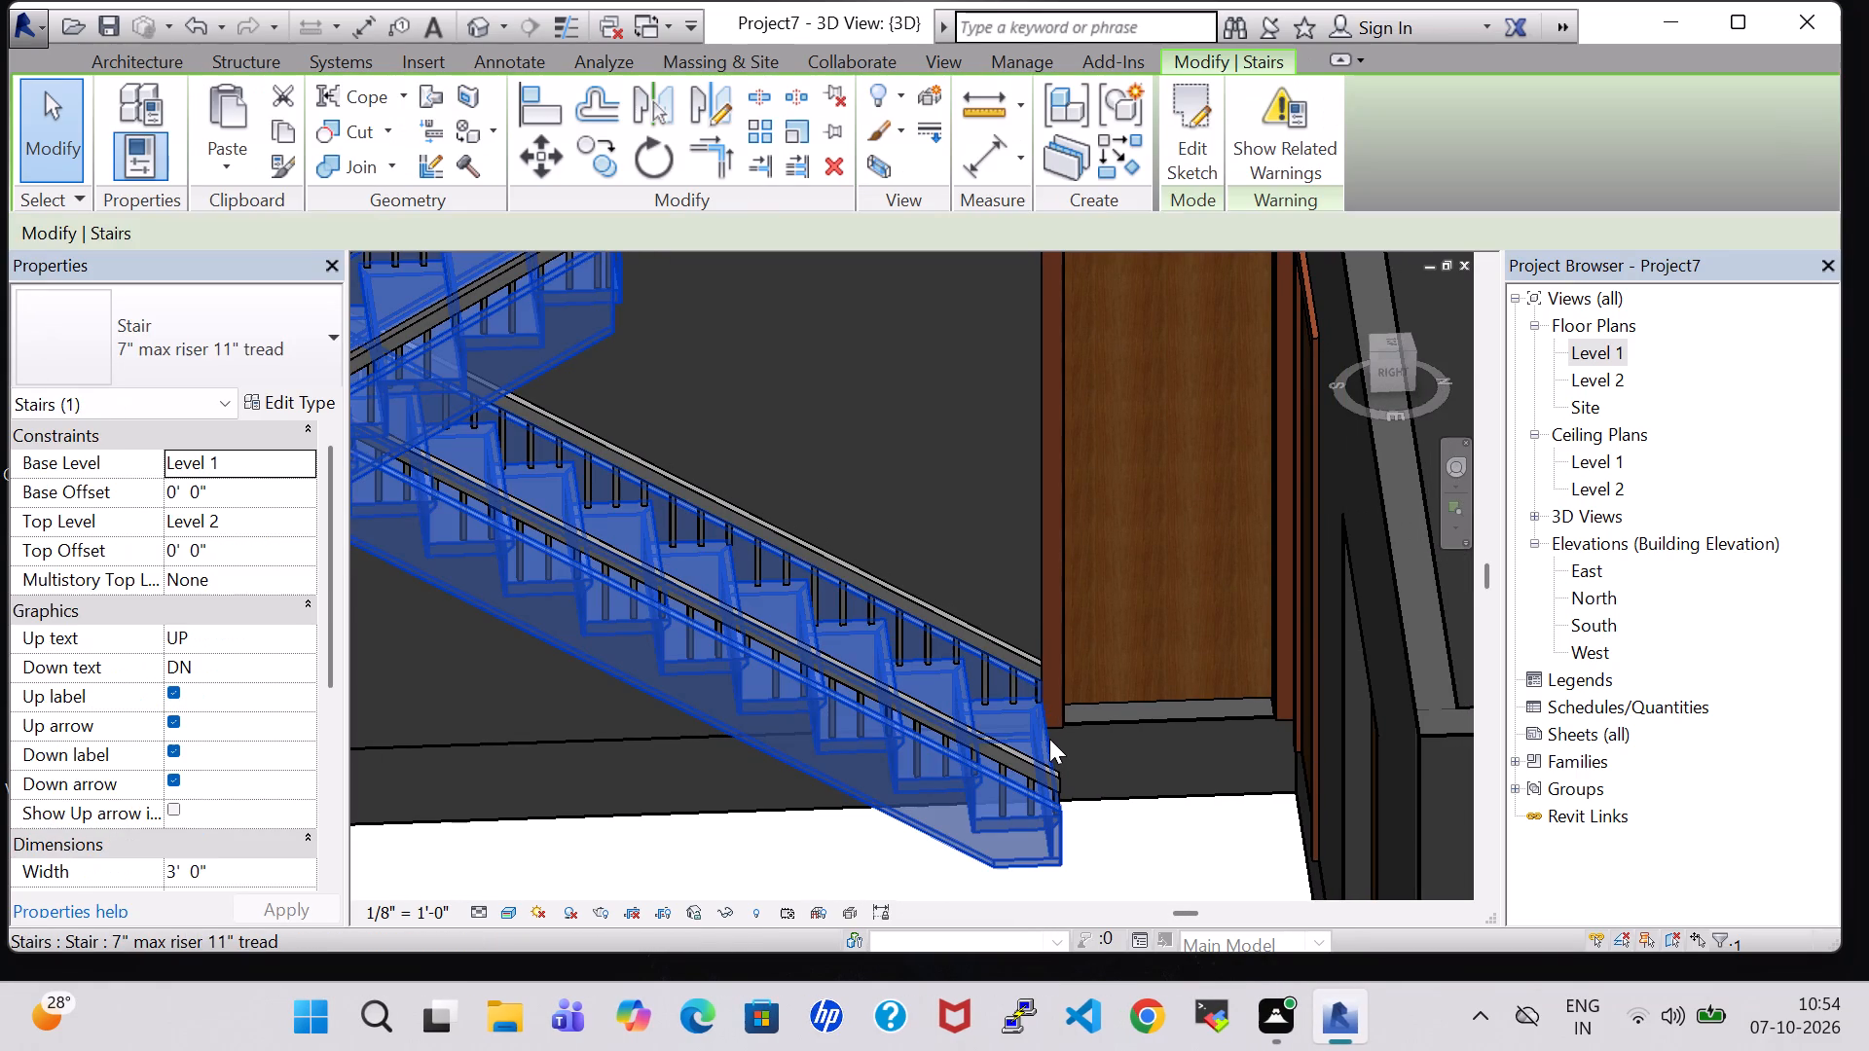
key(Left)
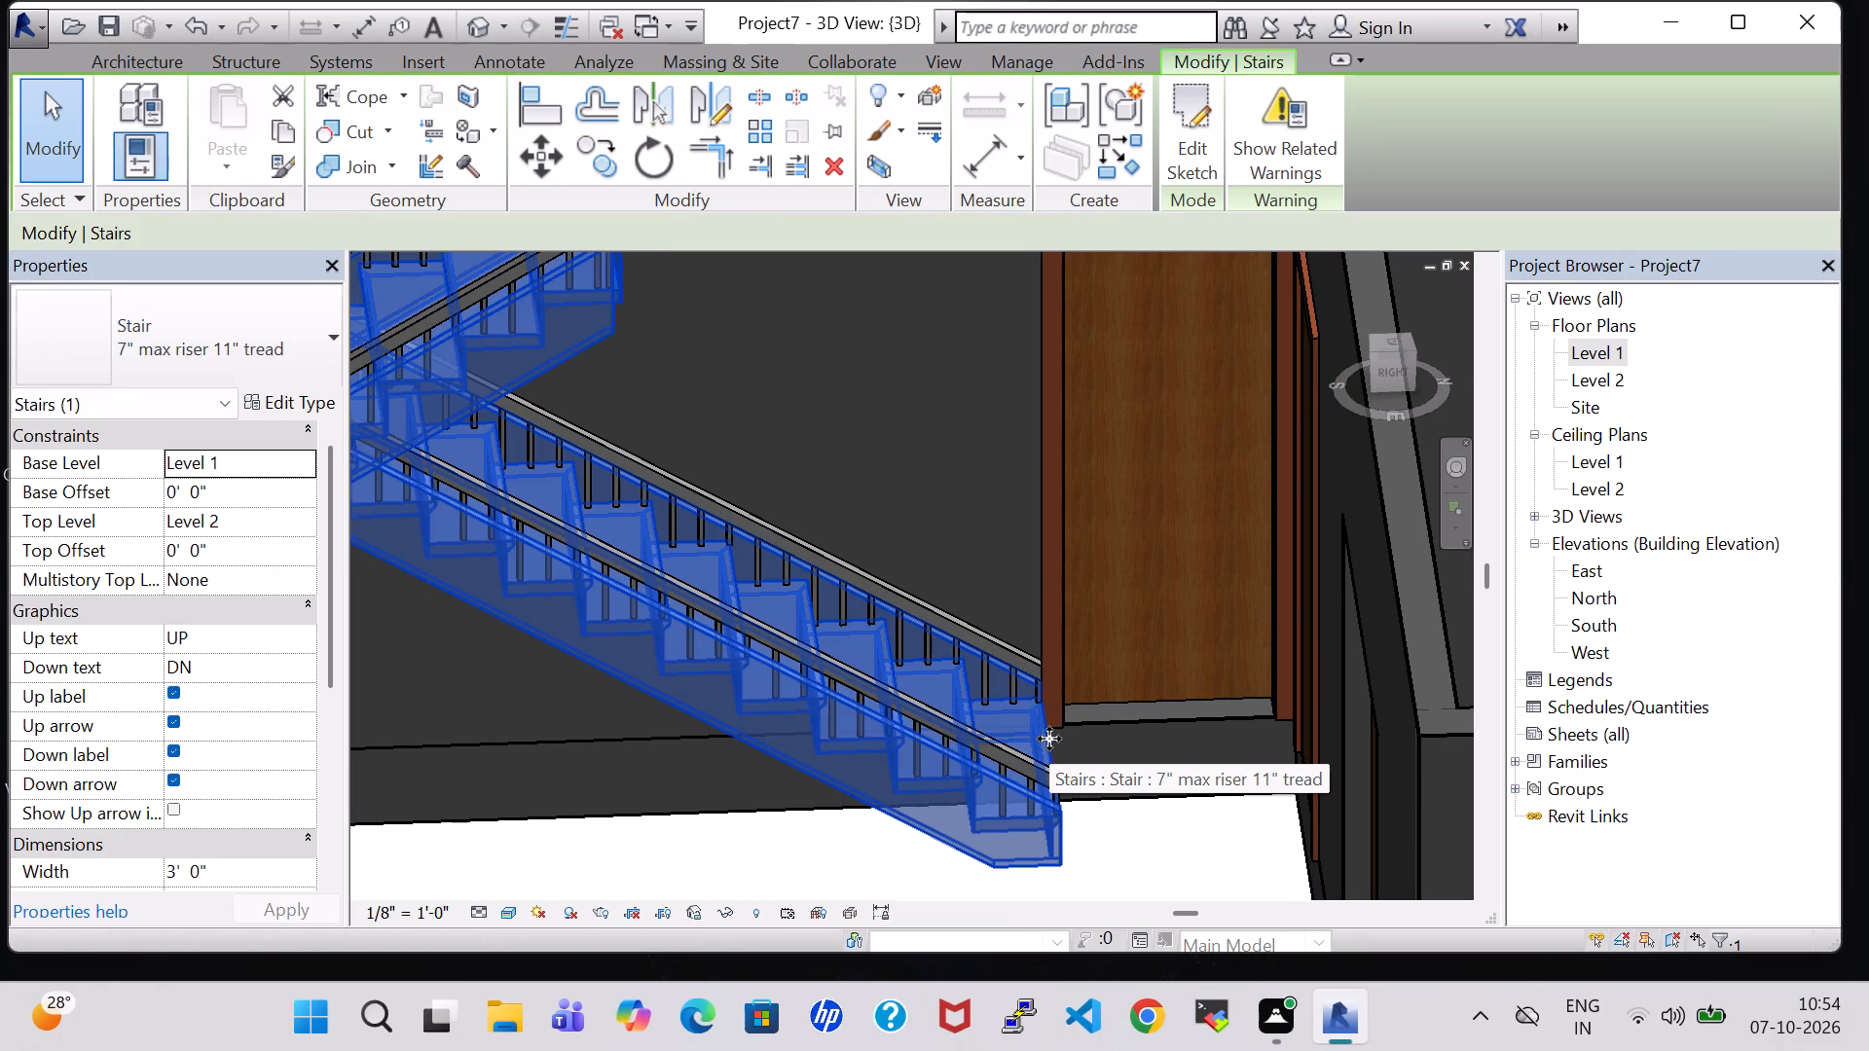
scroll(1049, 739, down, 1)
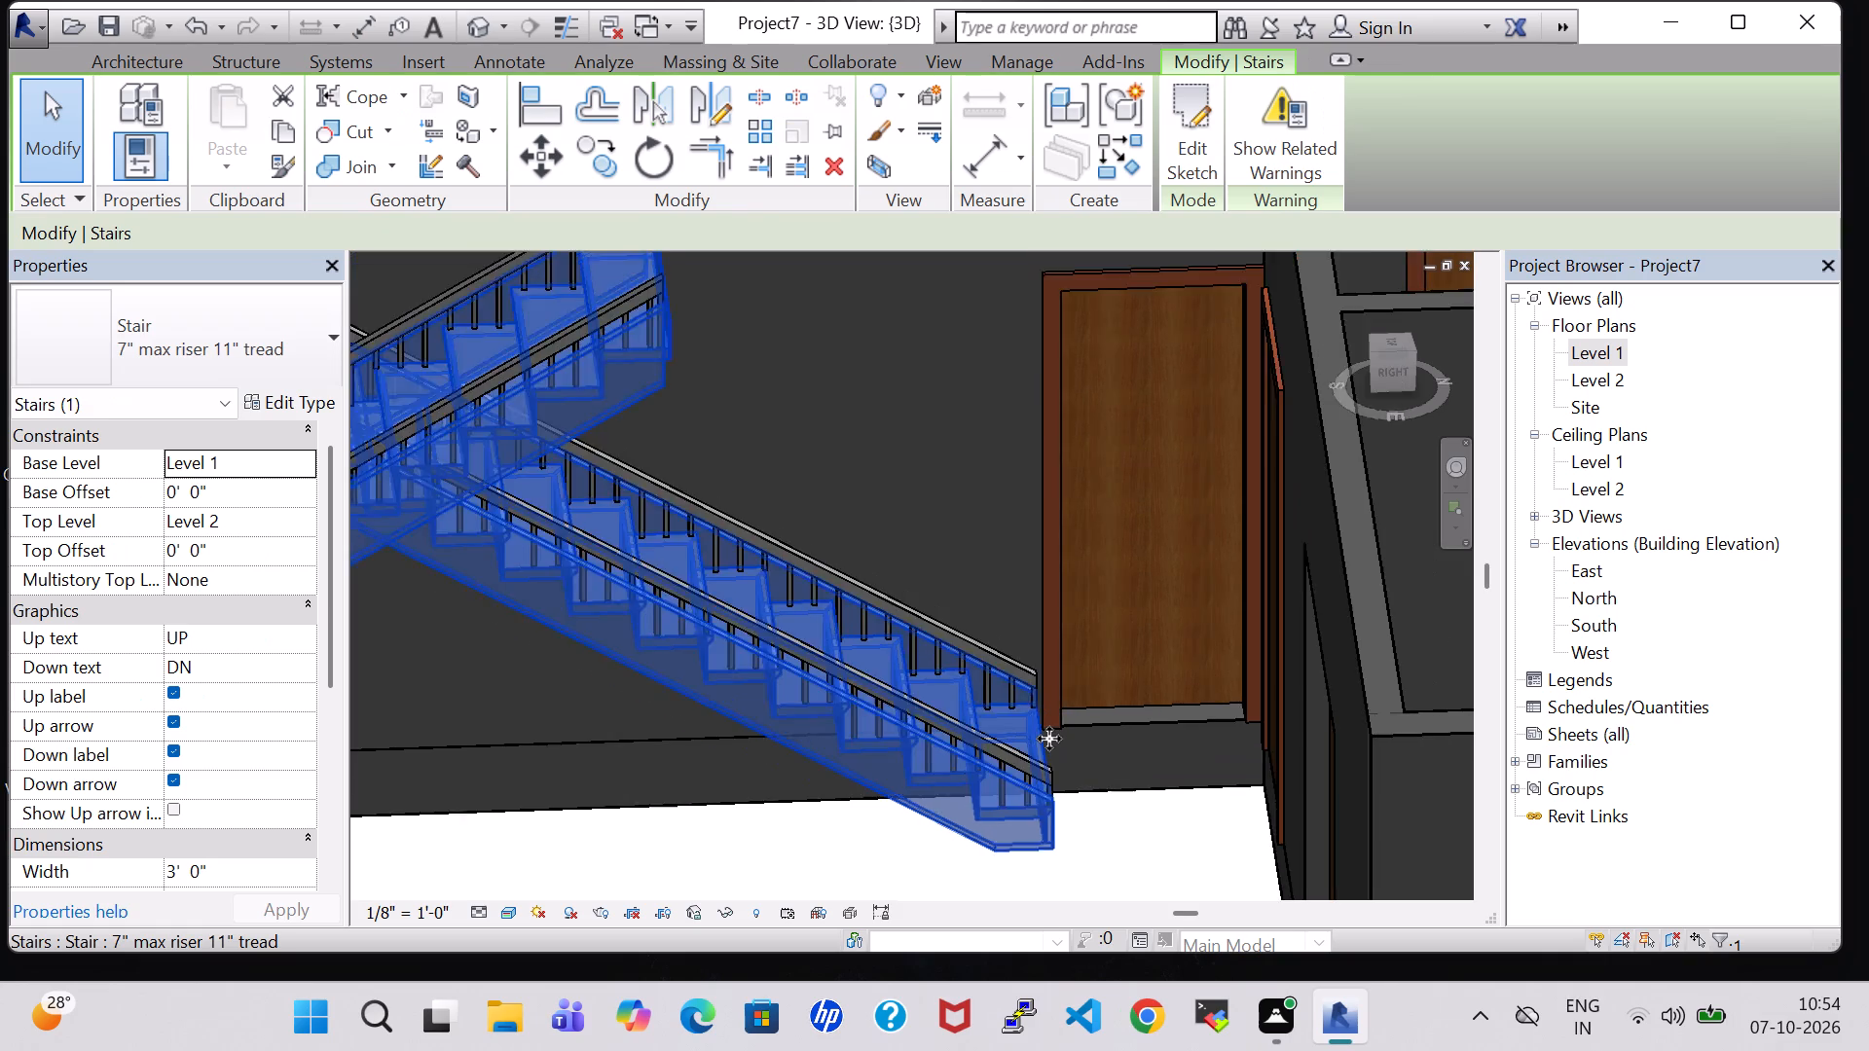
scroll(1049, 739, down, 4)
scroll(568, 668, up, 4)
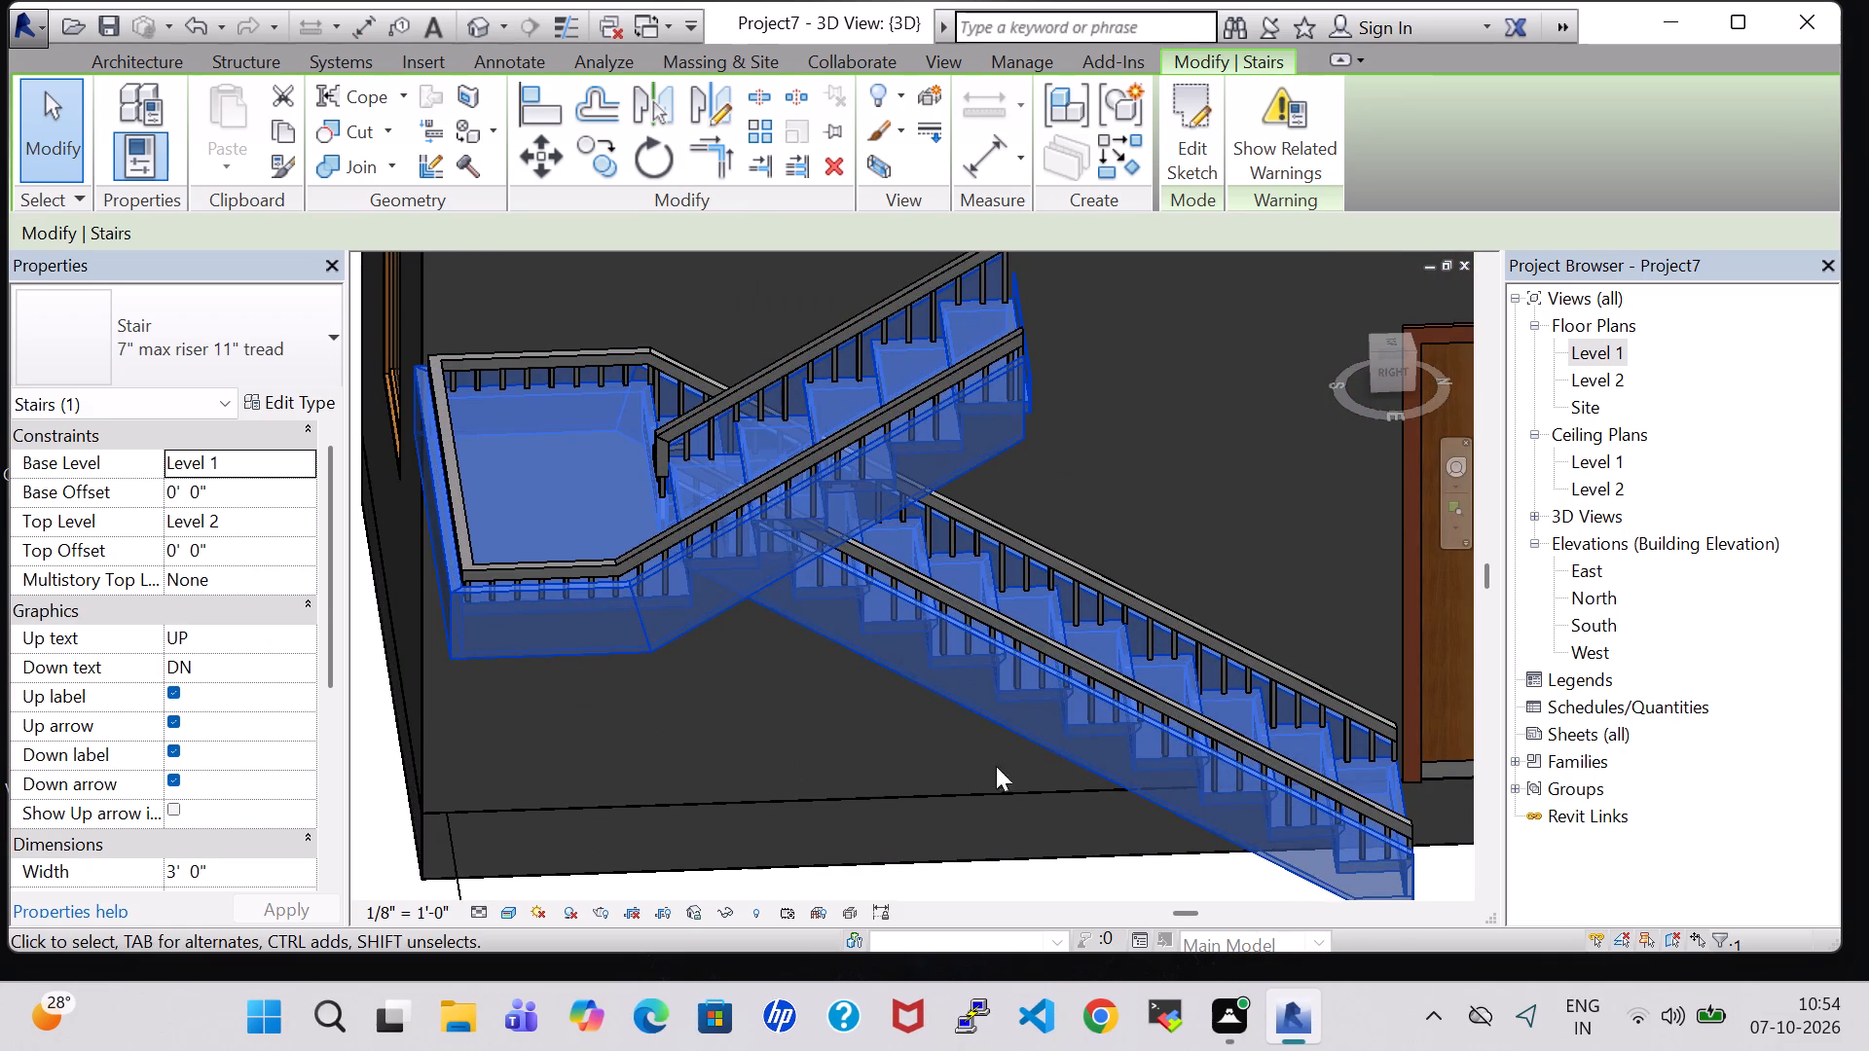
scroll(1223, 581, up, 1)
middle_drag(1223, 581, 1030, 585)
scroll(1031, 585, down, 6)
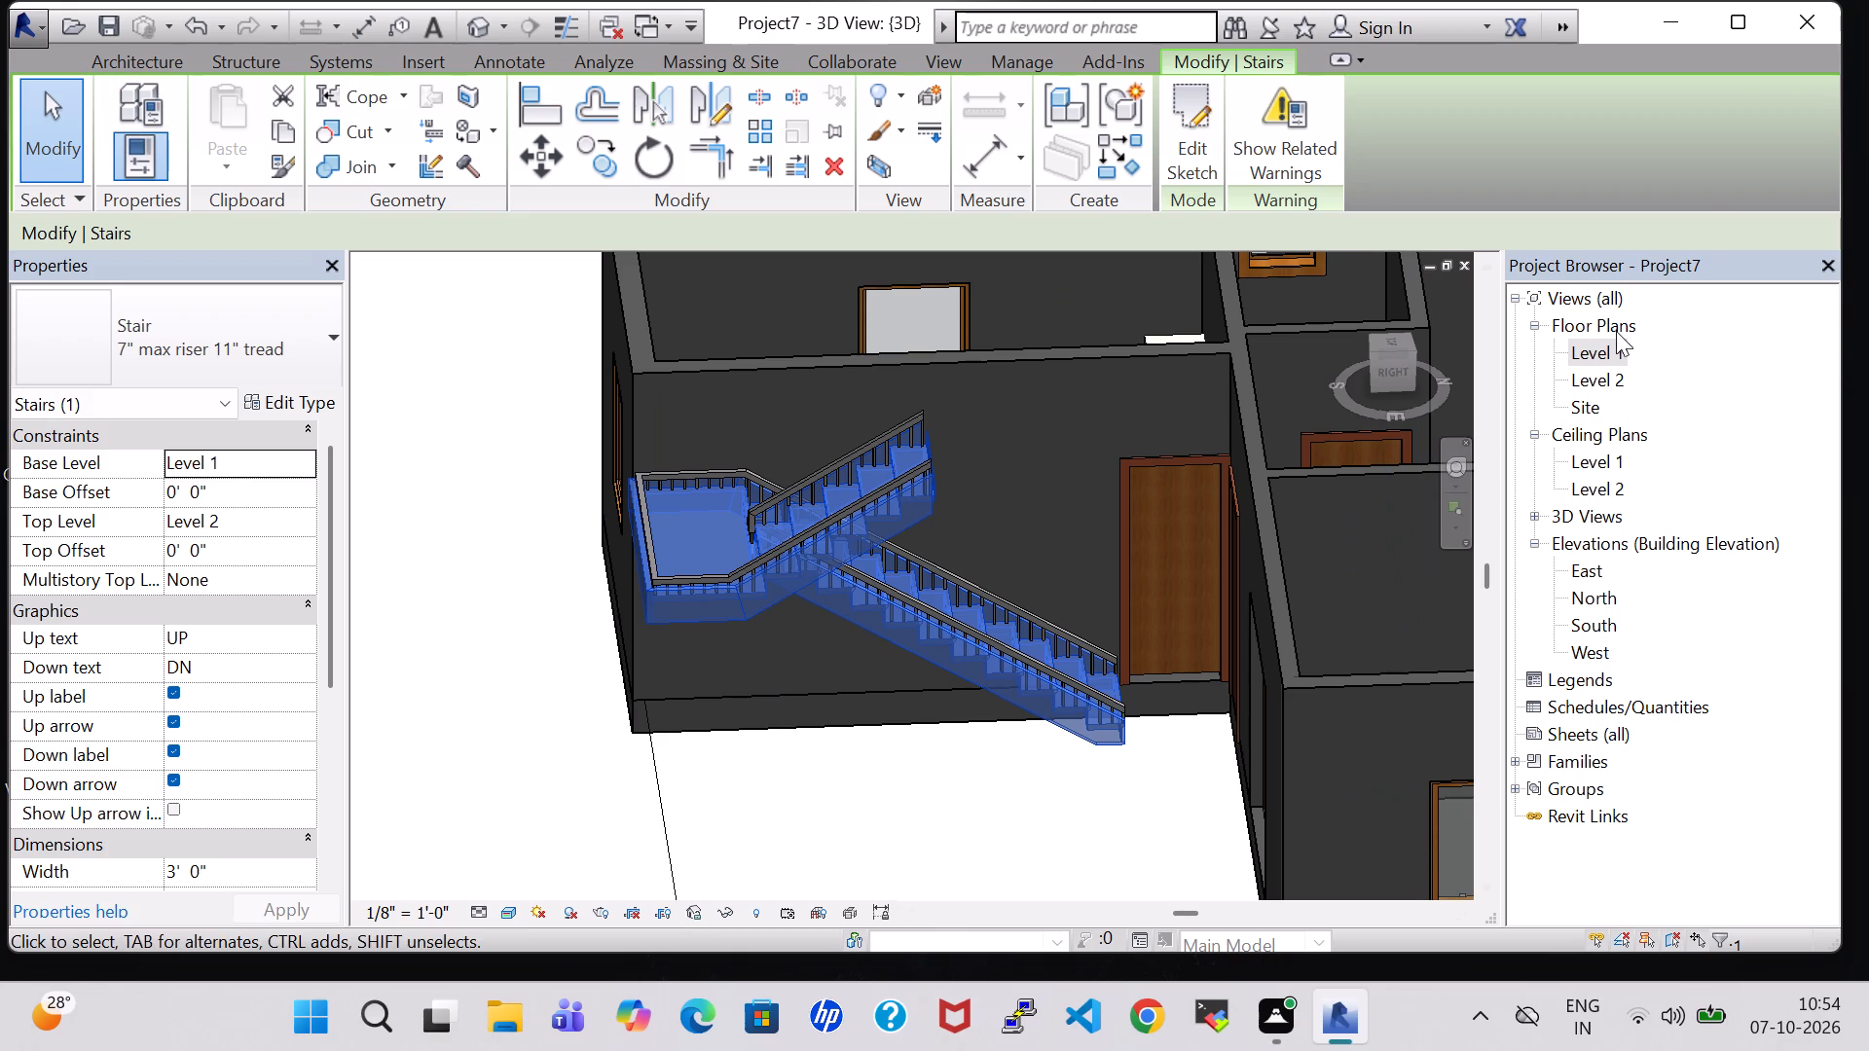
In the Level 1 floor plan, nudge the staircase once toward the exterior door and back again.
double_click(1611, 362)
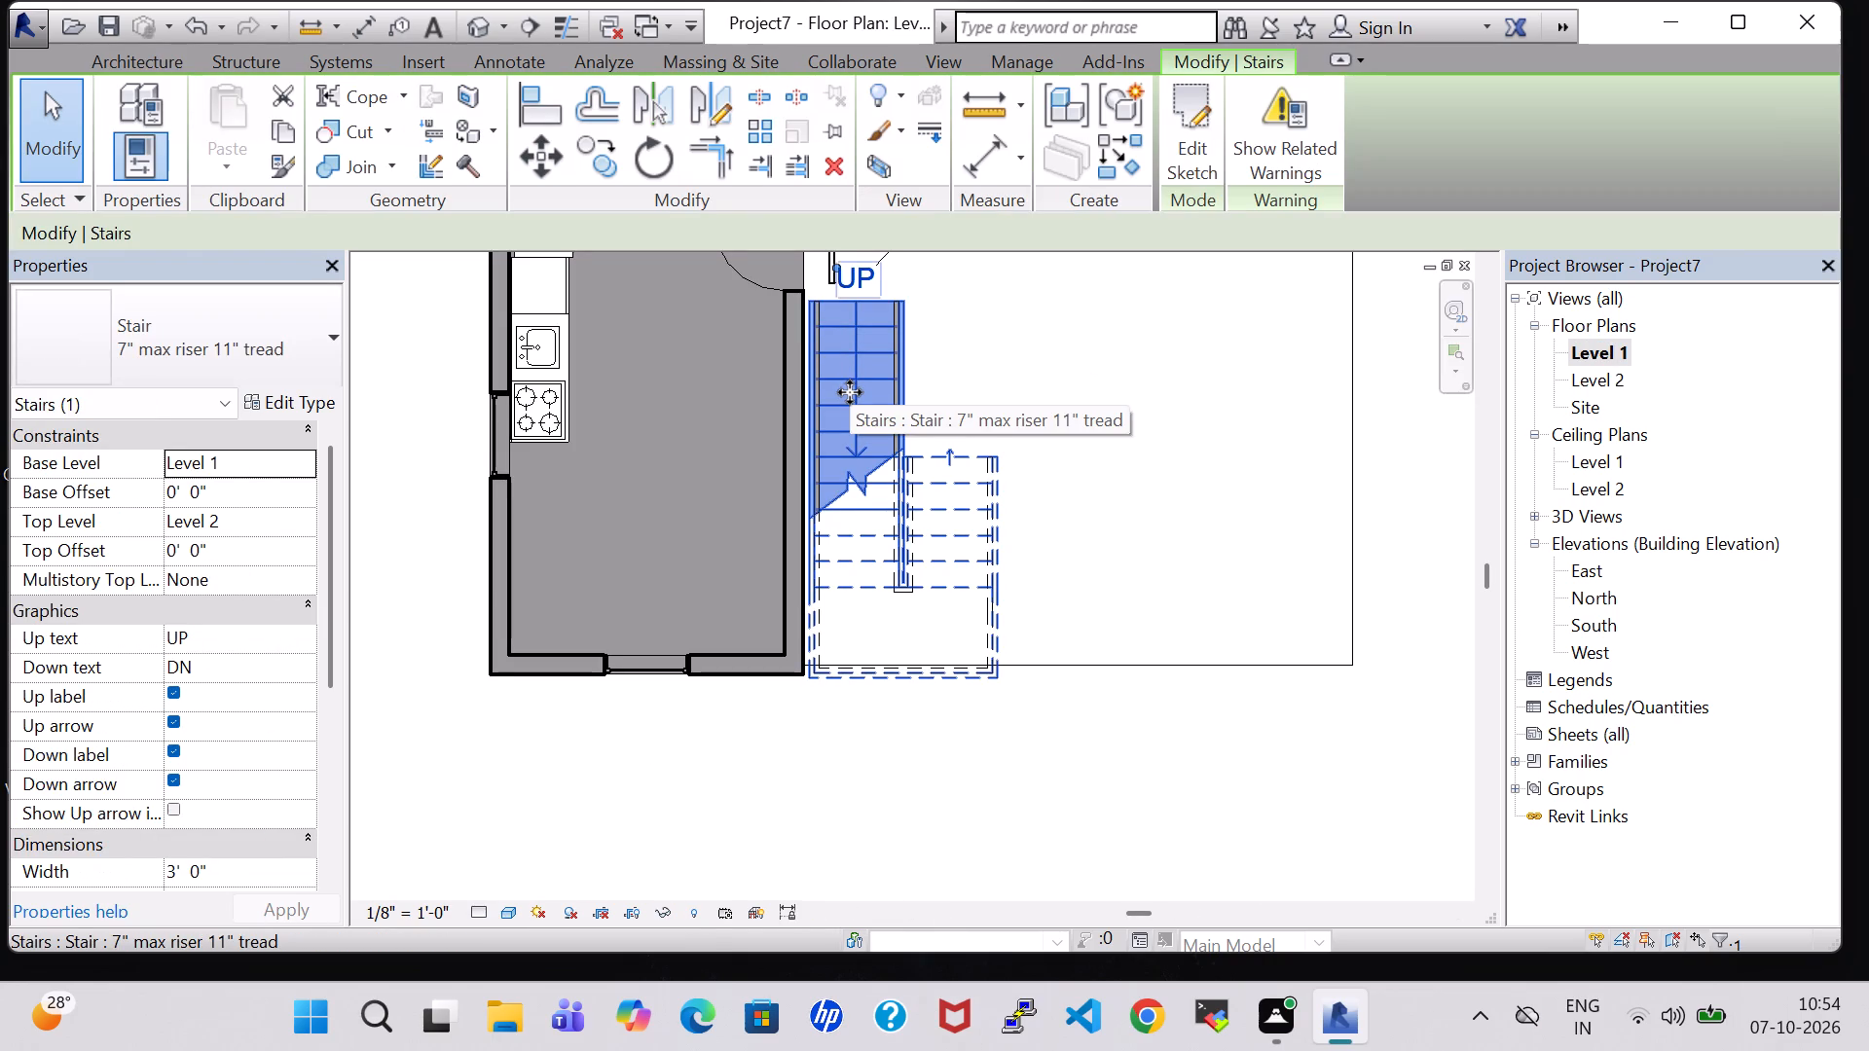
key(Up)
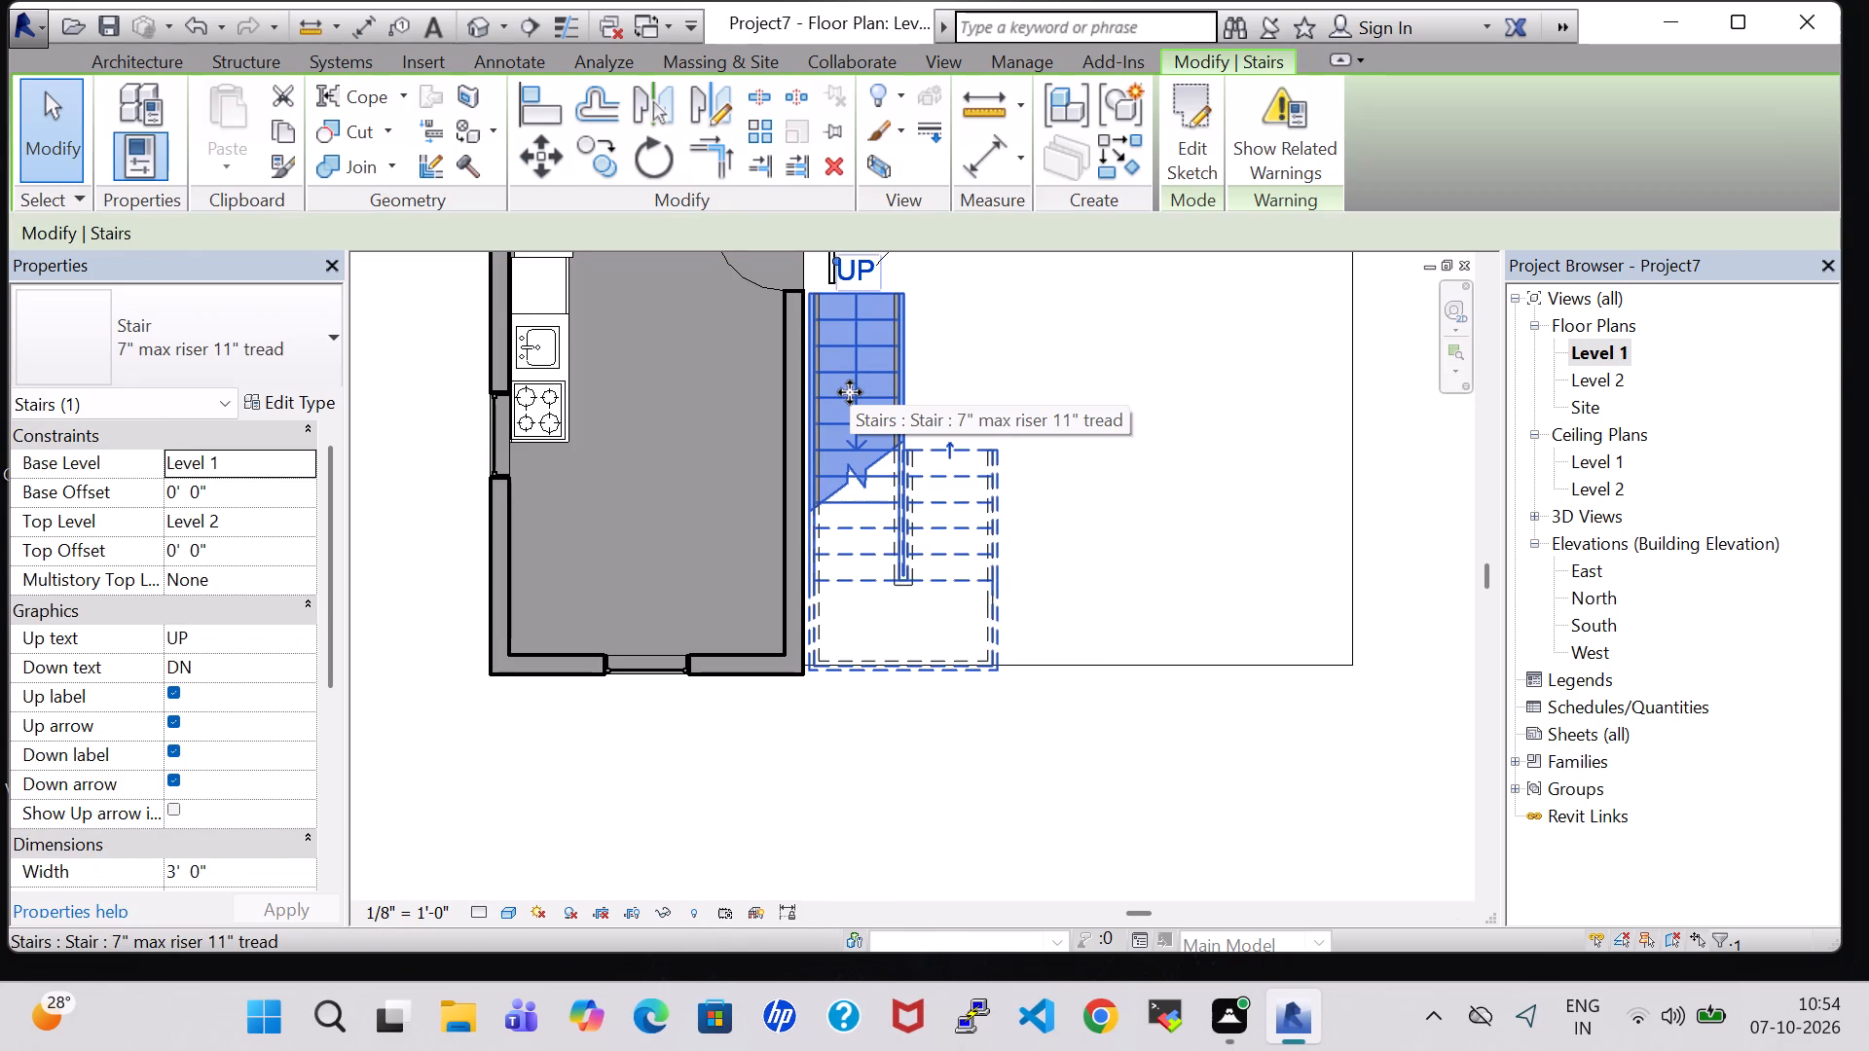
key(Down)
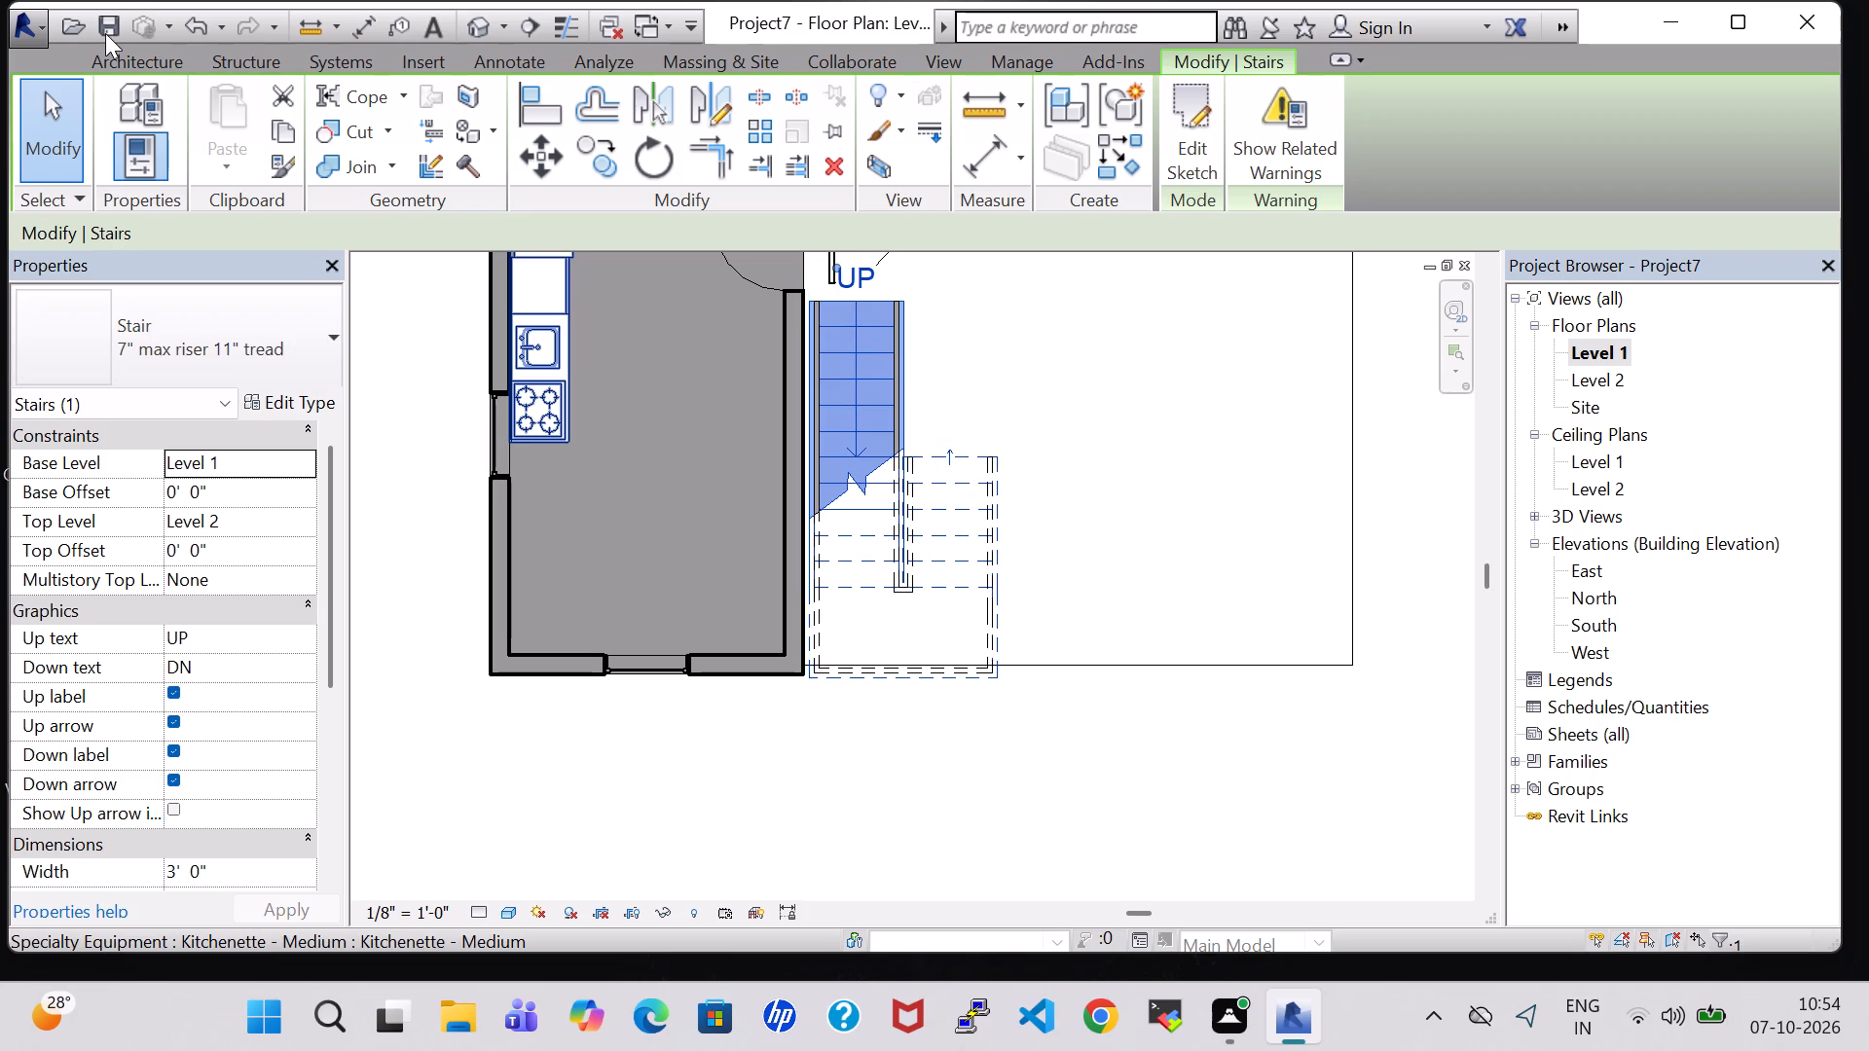
Save the project.
click(105, 27)
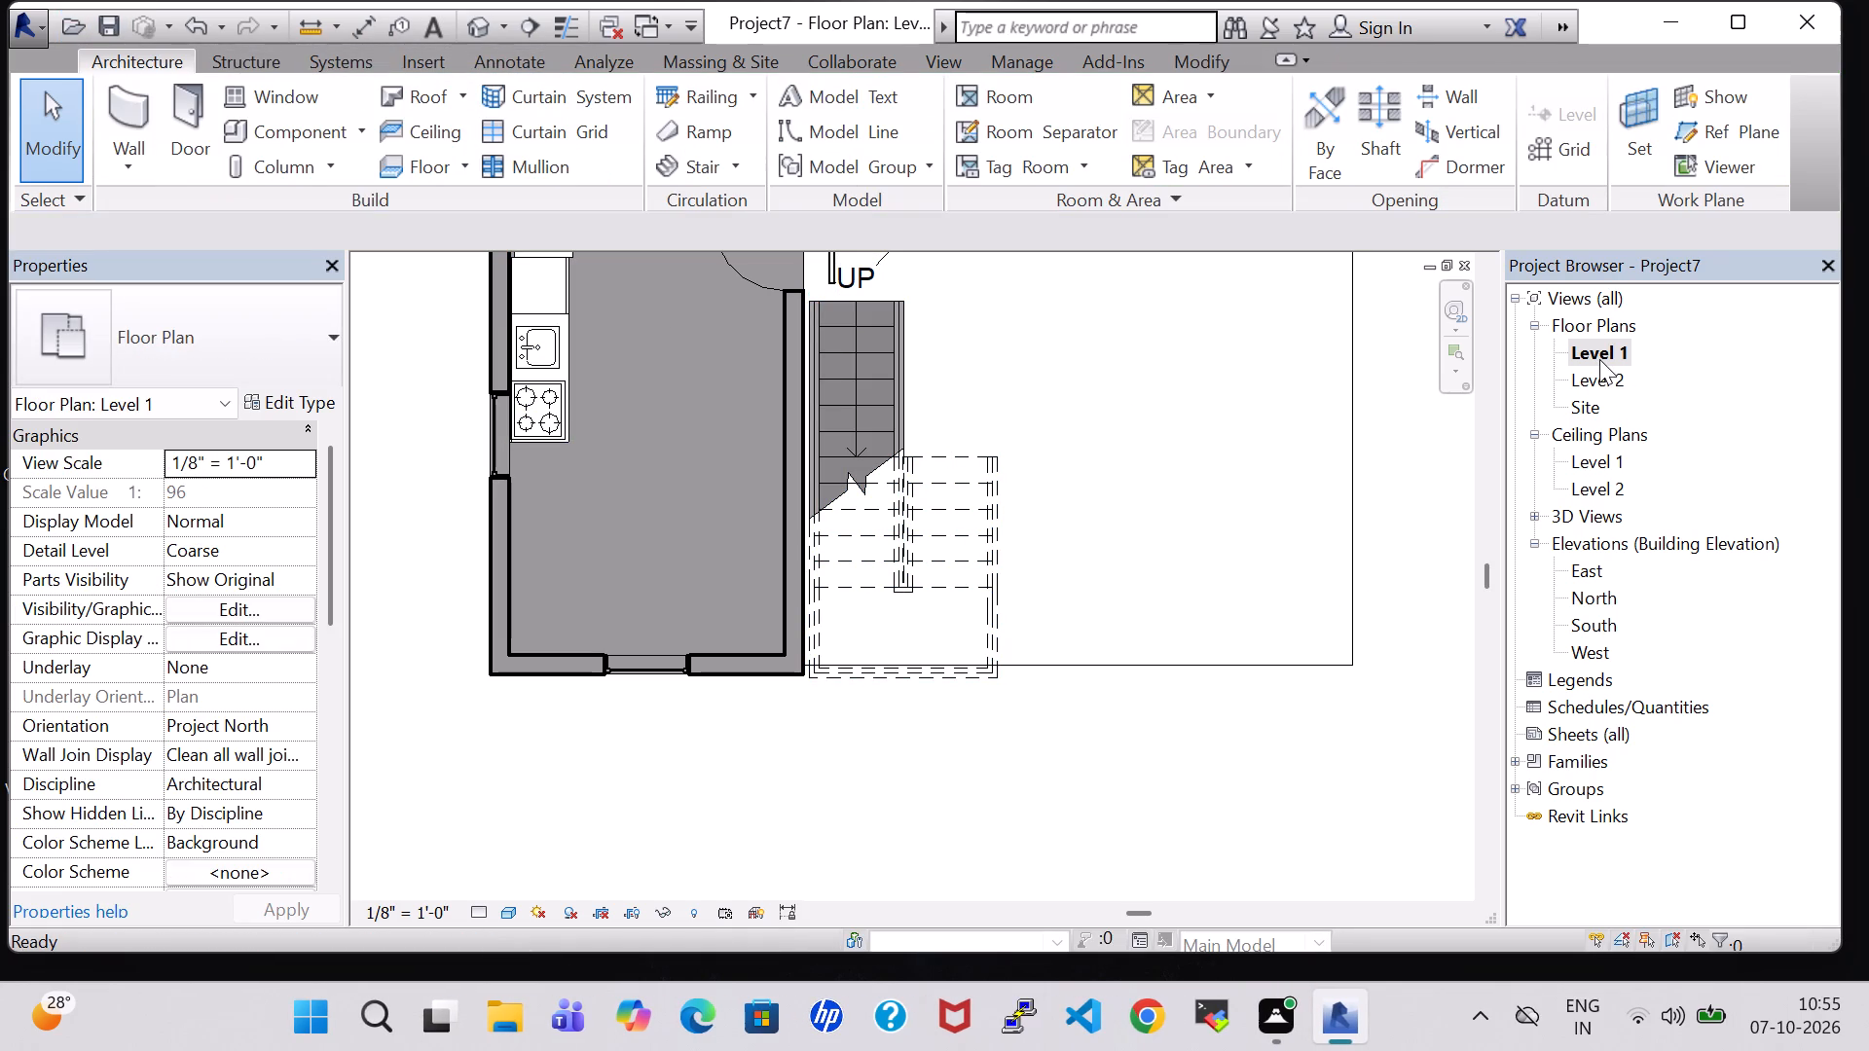
Return to the 3D view and examine the staircase against the exterior wall and doors.
click(459, 37)
click(472, 22)
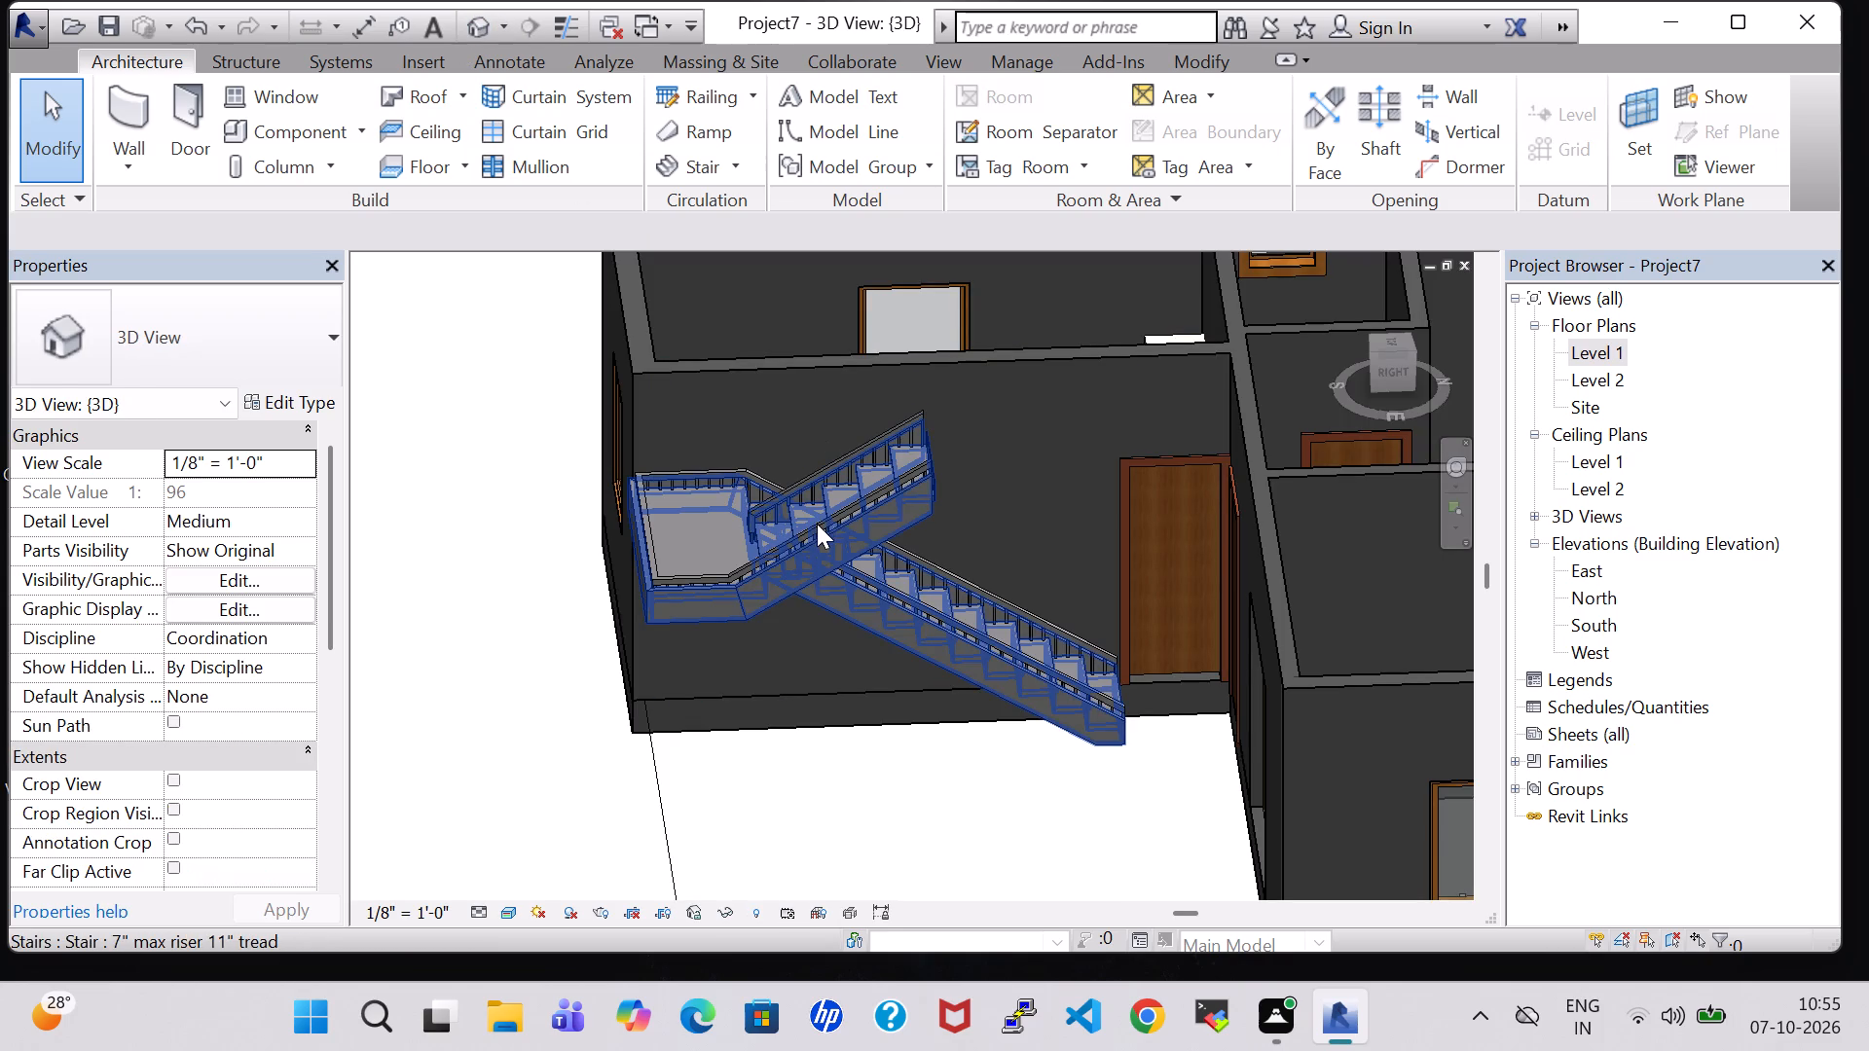
shift+middle_drag(884, 883, 816, 751)
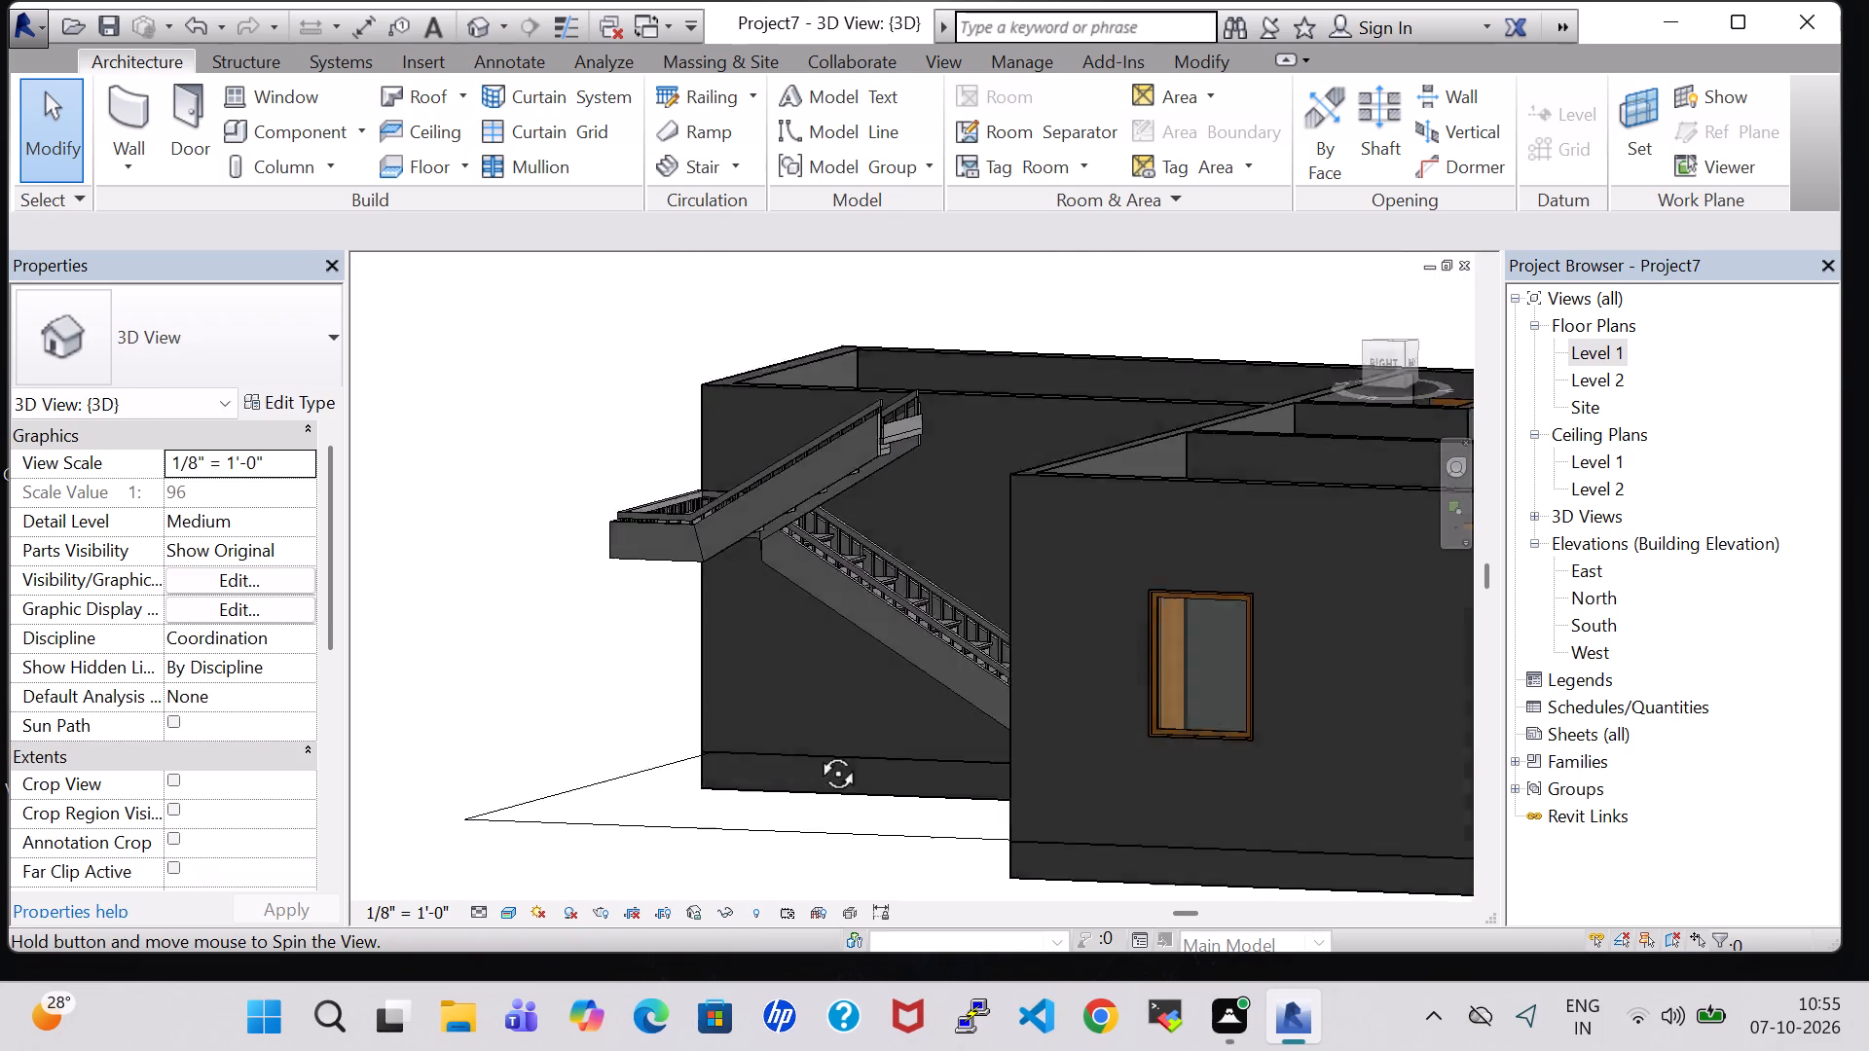
shift+middle_drag(816, 751, 1032, 816)
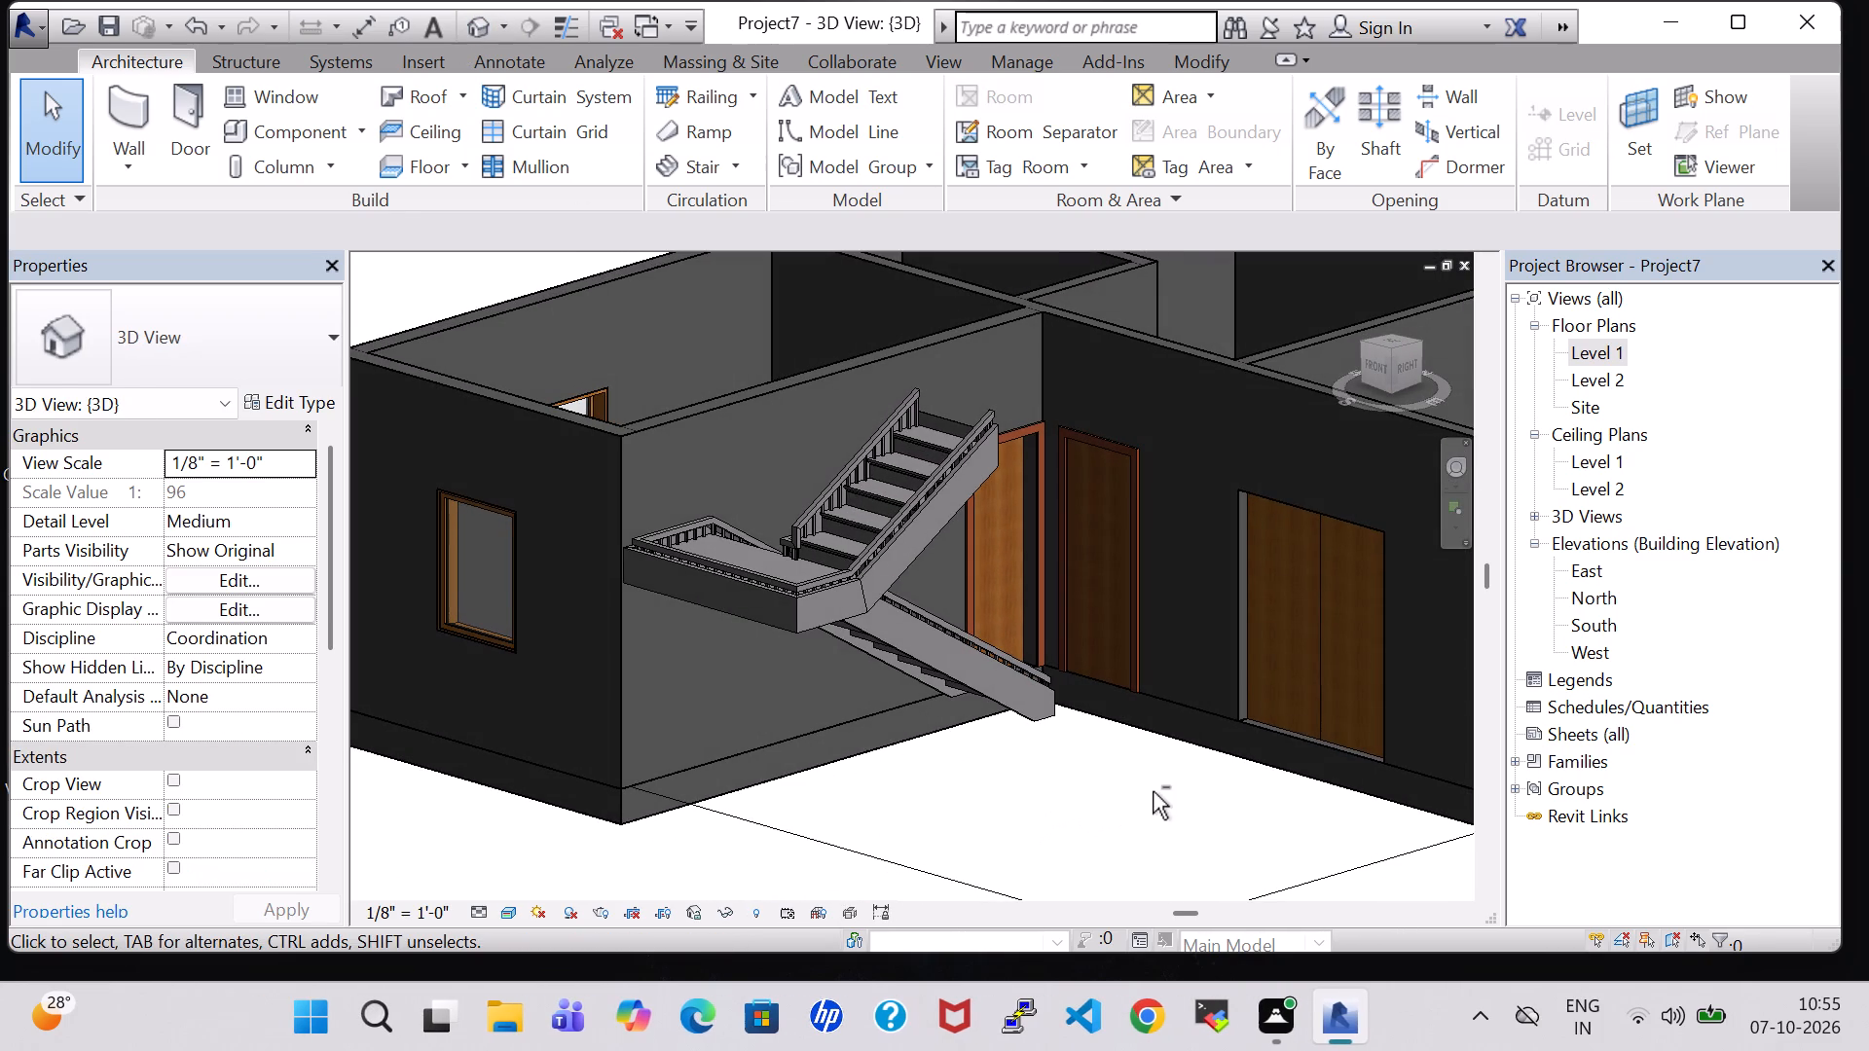
Nudge the staircase ten increments along the kitchen's exterior wall, away from the exterior door.
middle_drag(1049, 802, 1014, 807)
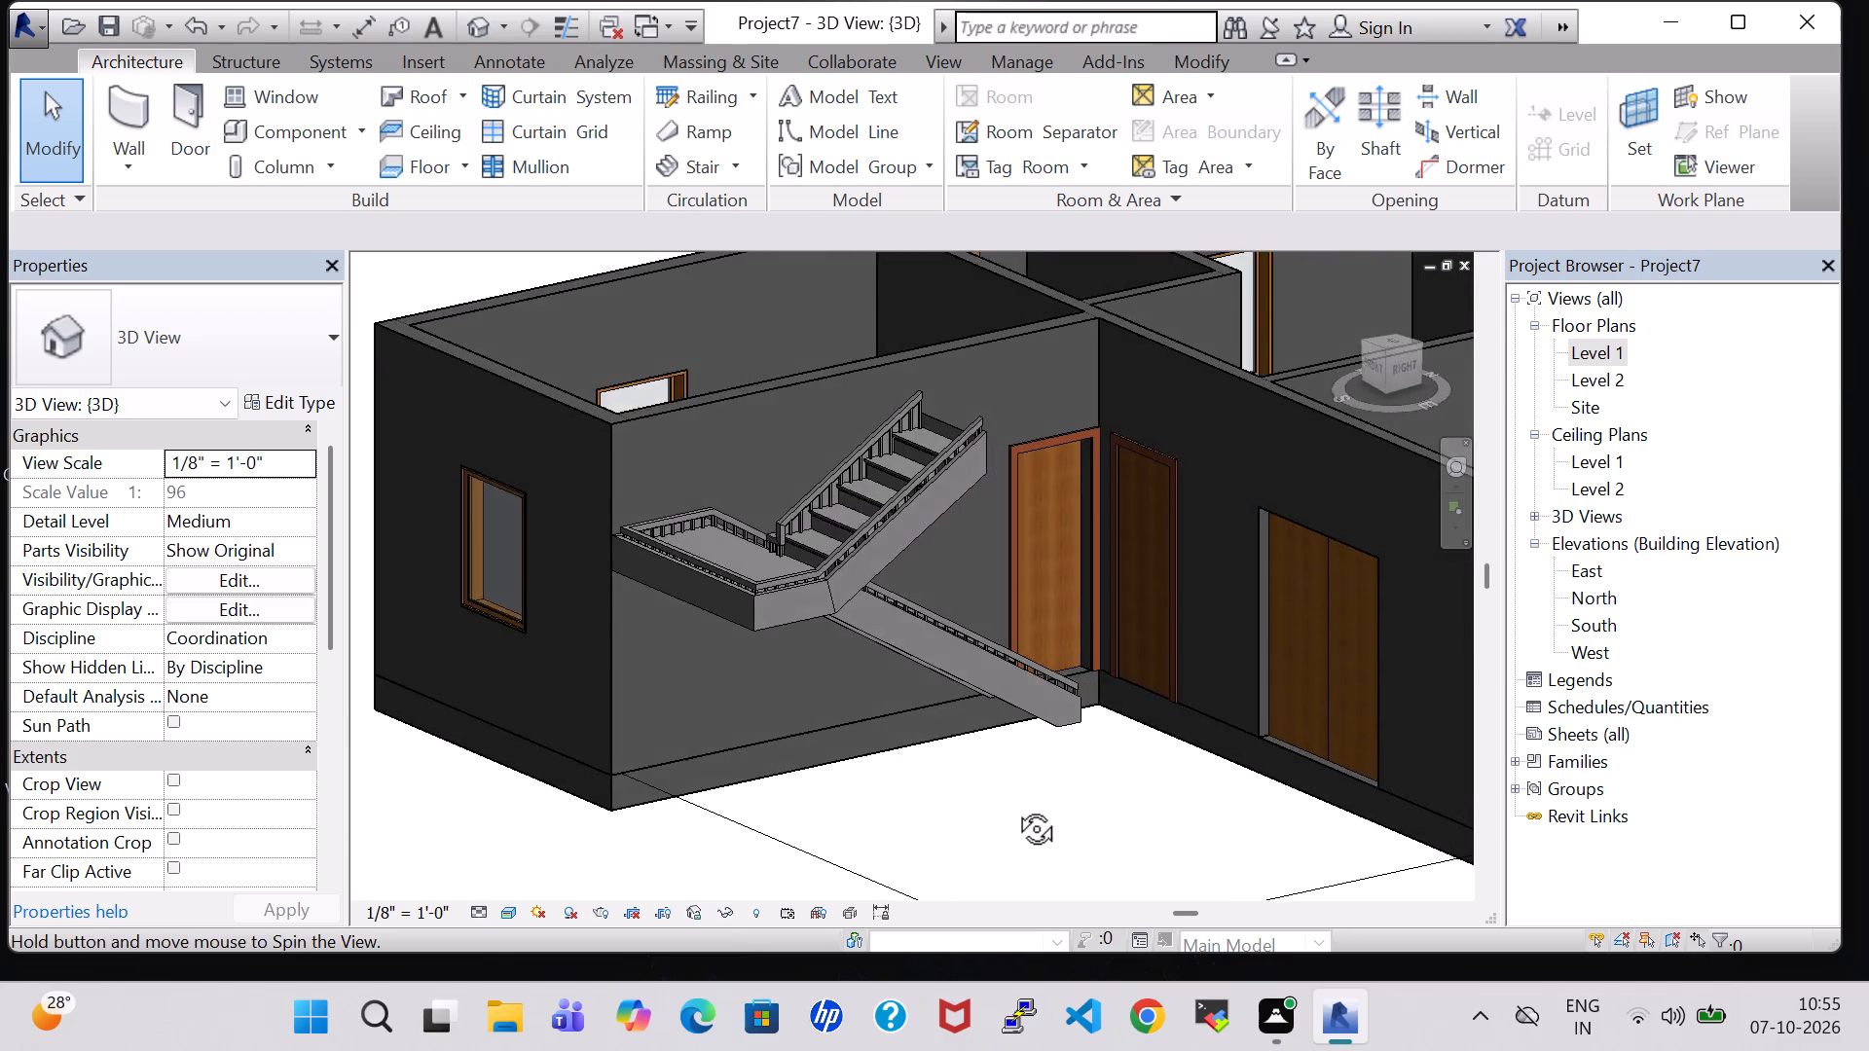
middle_drag(1014, 807, 958, 816)
click(877, 601)
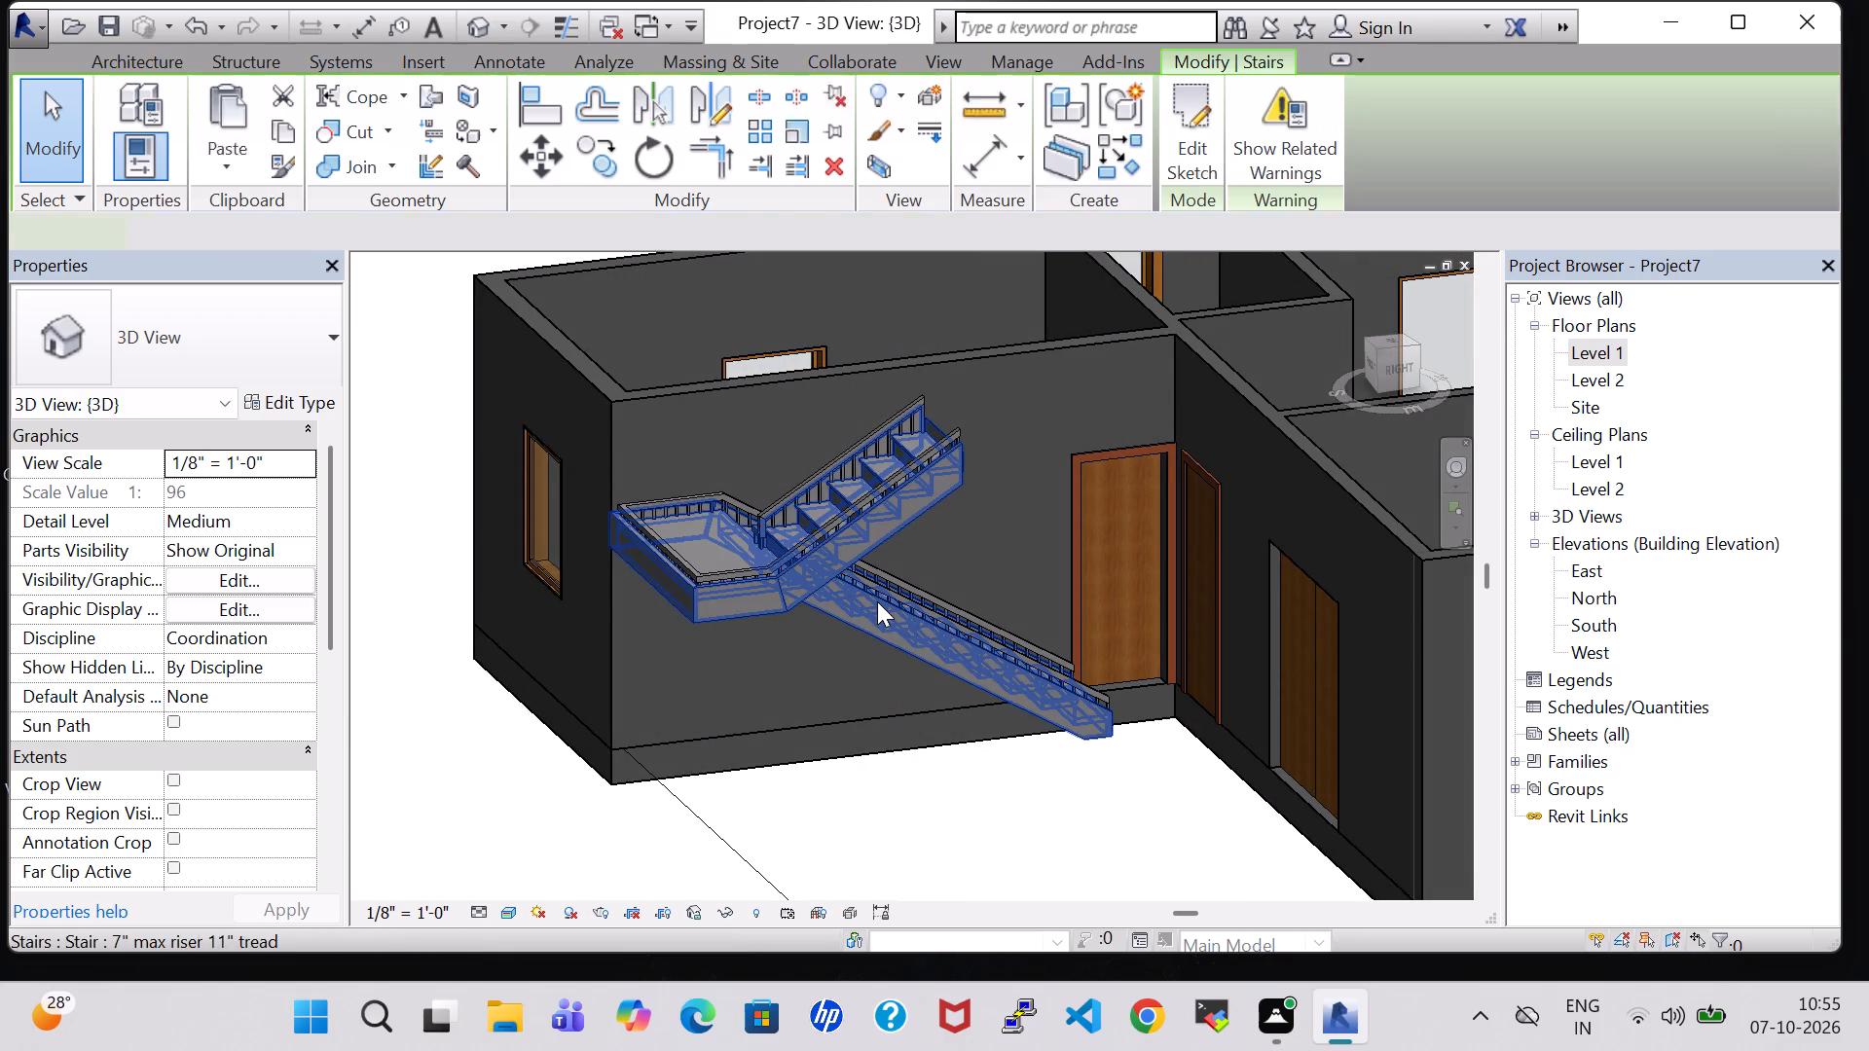
key(Left)
key(Left)
key(Left)
key(Left)
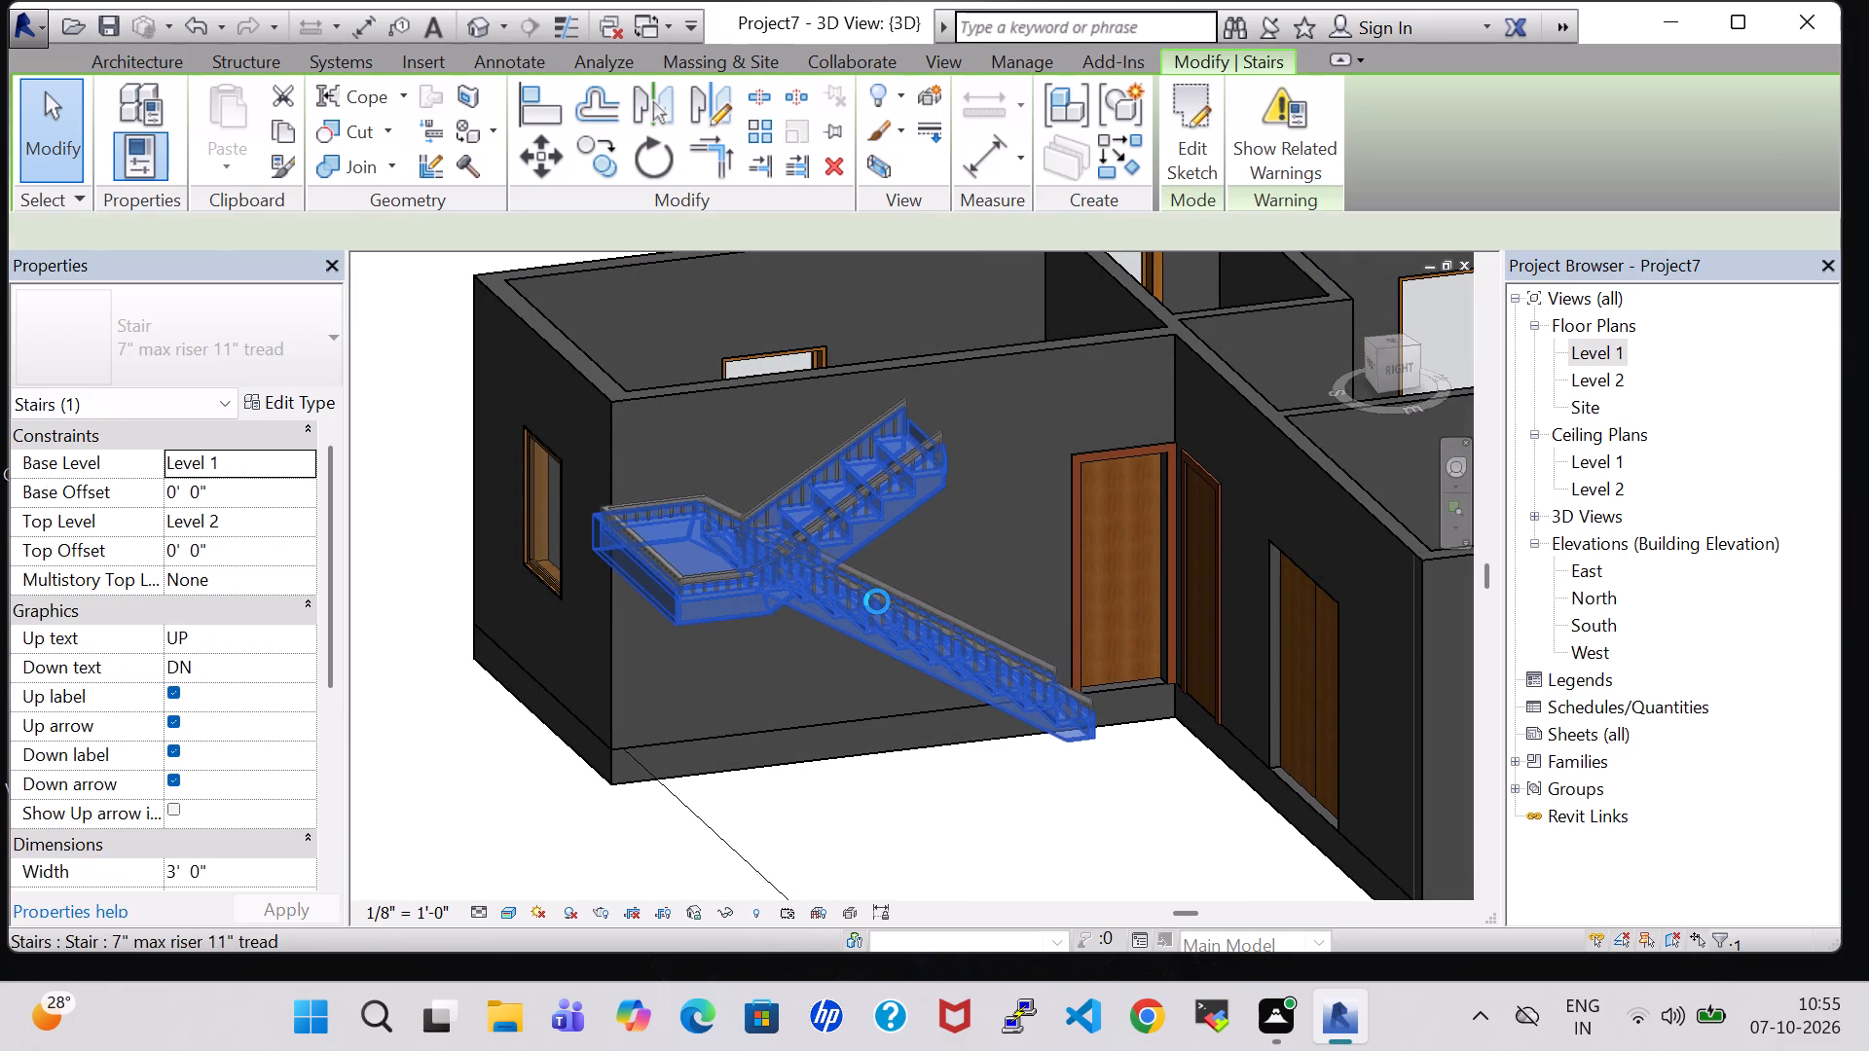
key(Left)
key(Left)
key(Left)
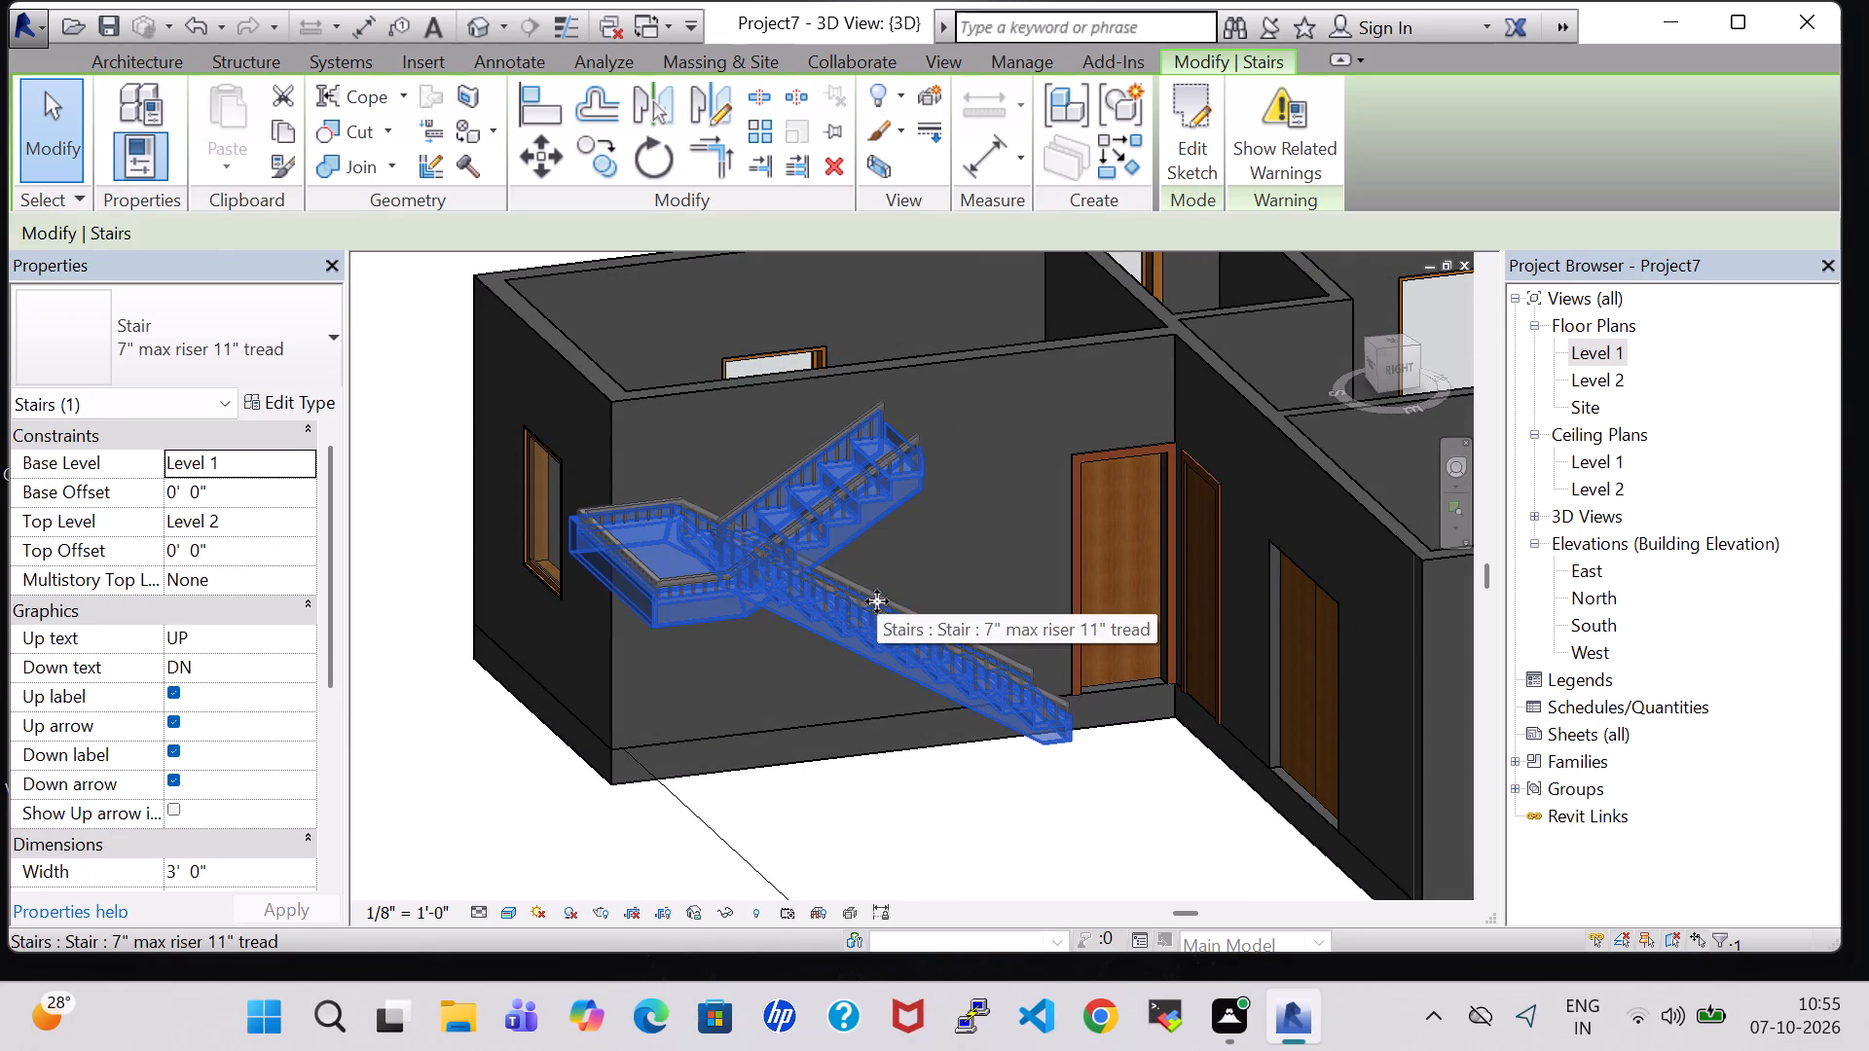
key(Left)
key(Left)
key(Left)
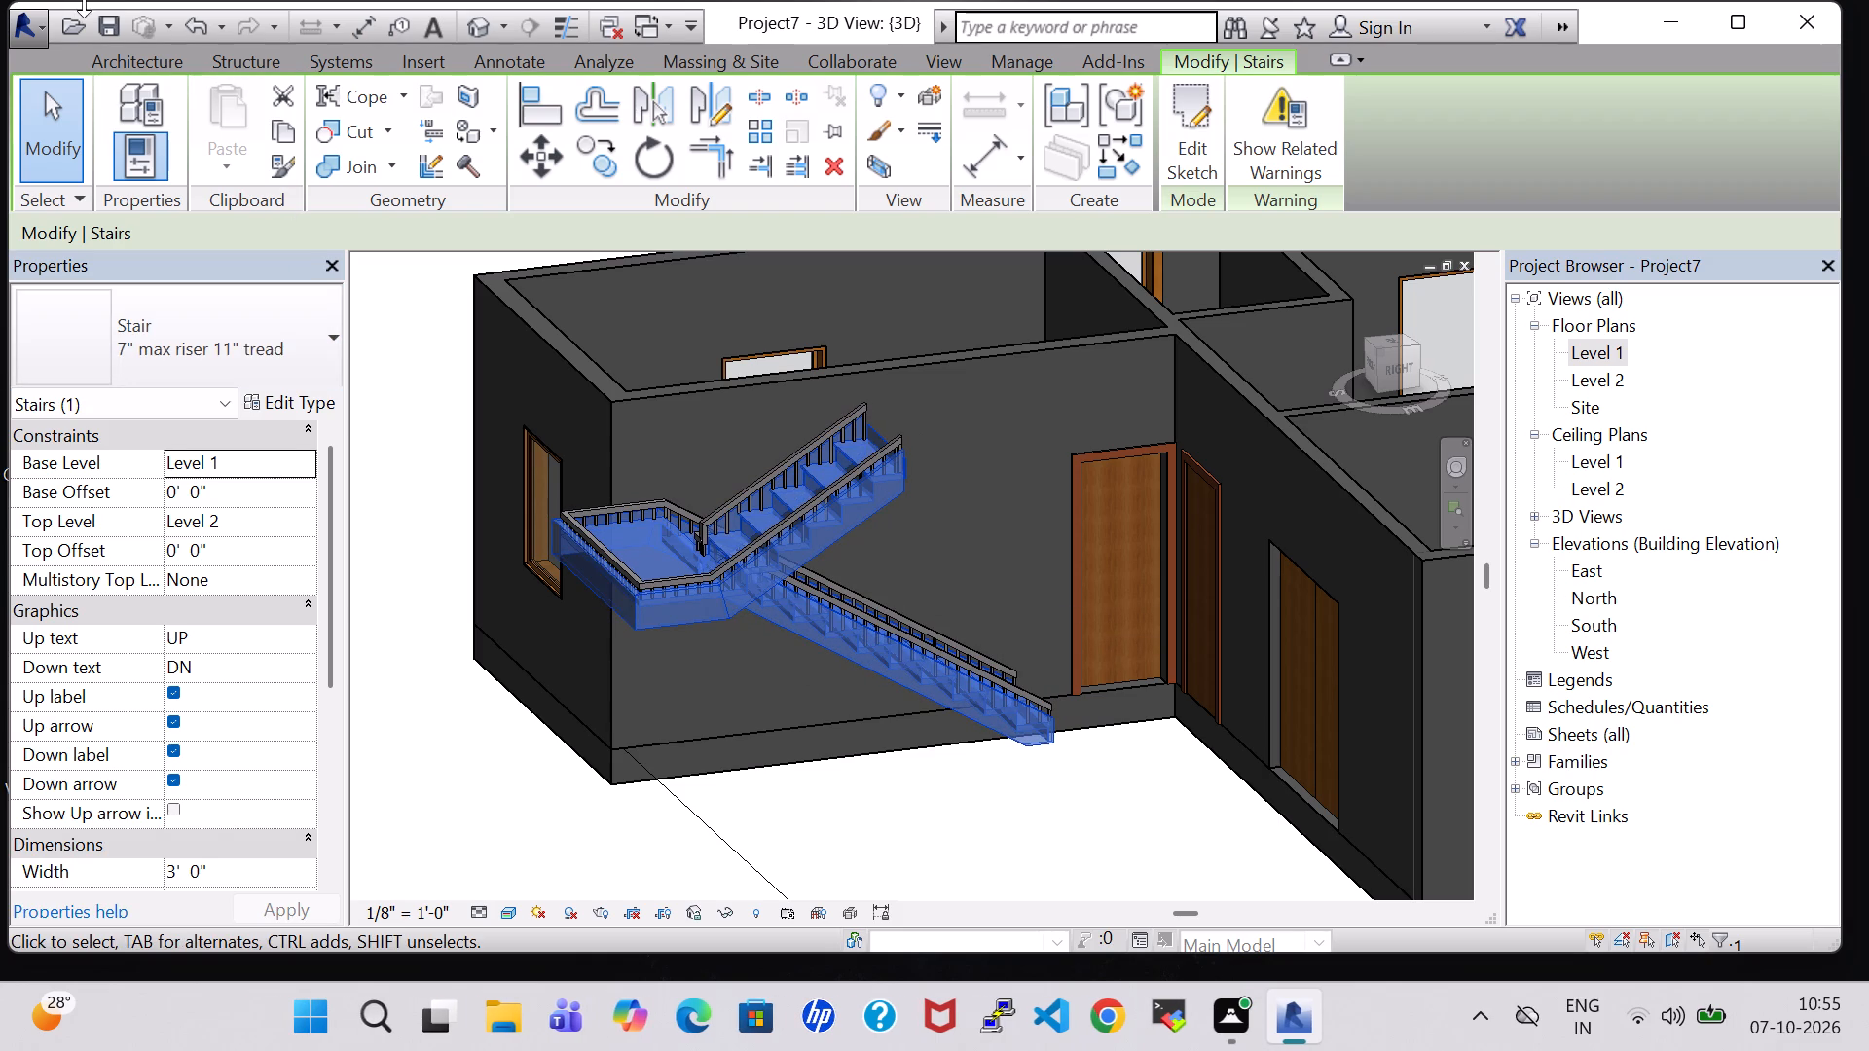
Save the project.
click(109, 20)
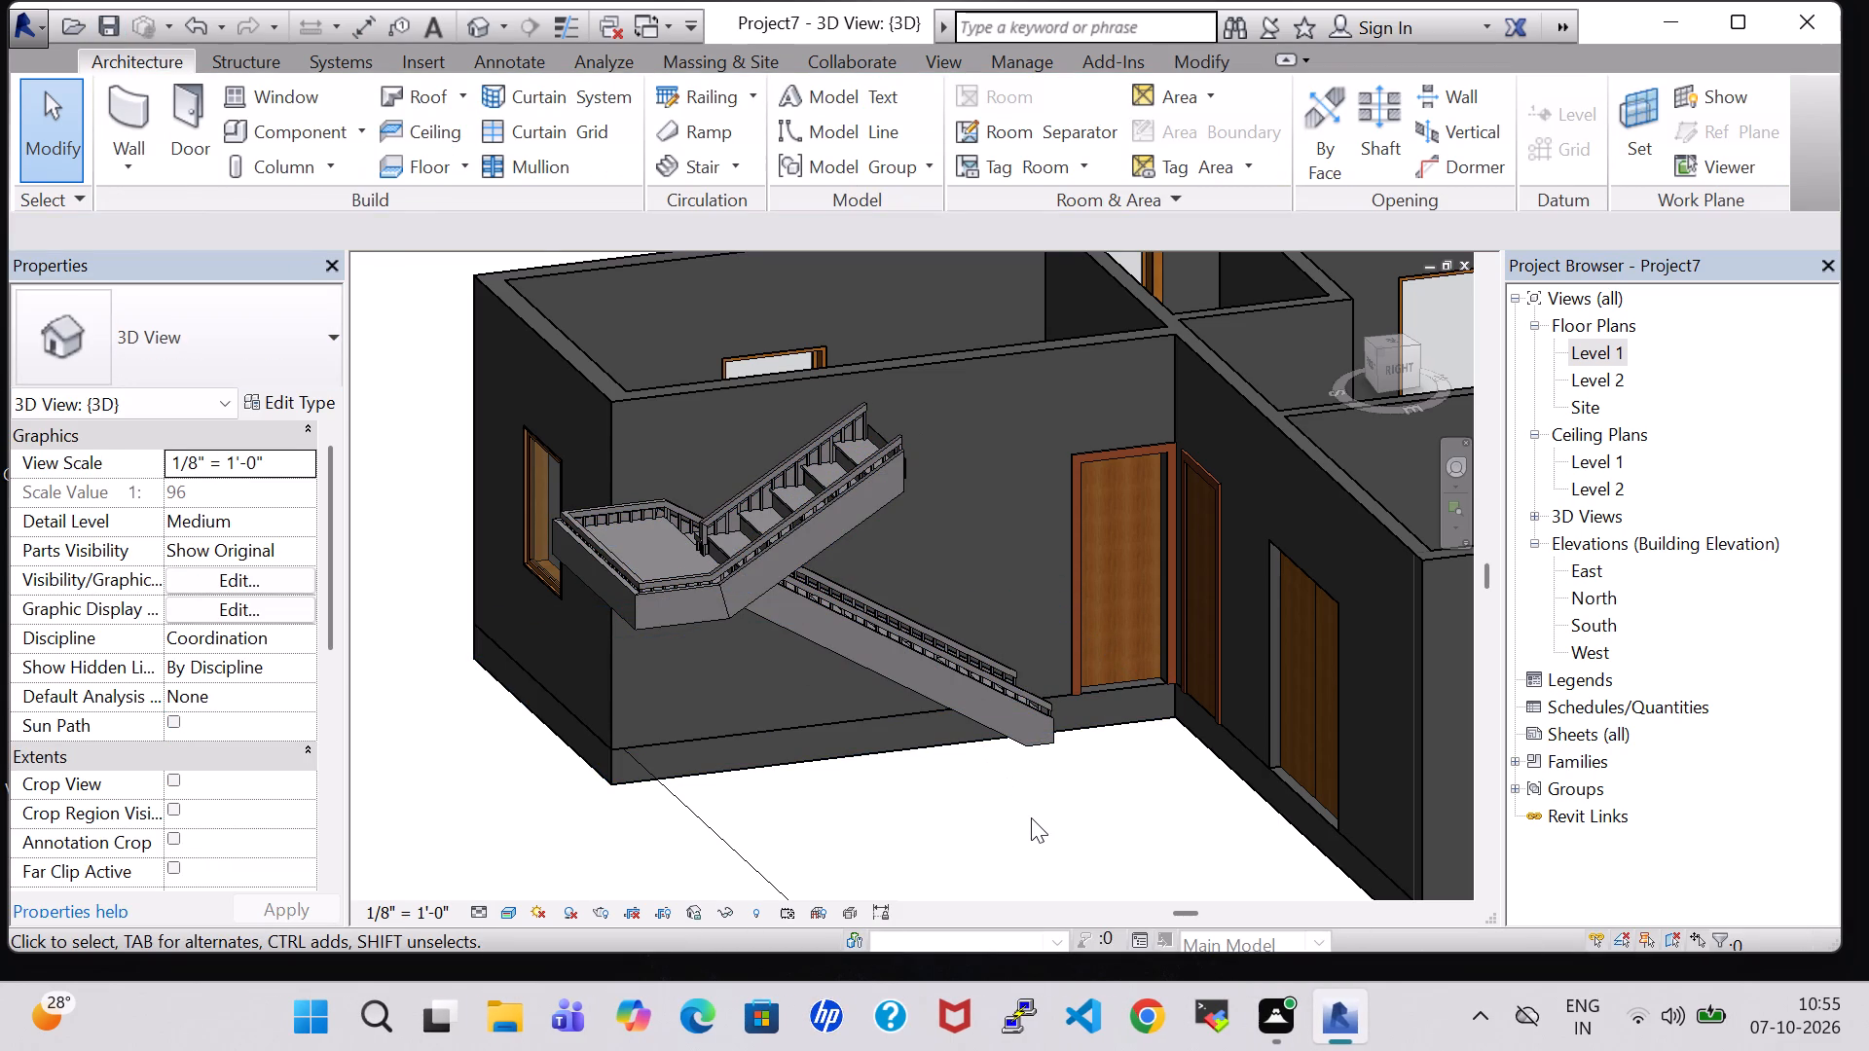
Examine the moved staircase from several angles against the kitchen's exterior wall, window and exterior doors.
shift+middle_drag(1031, 819, 897, 824)
shift+scroll(1031, 819, up, 1)
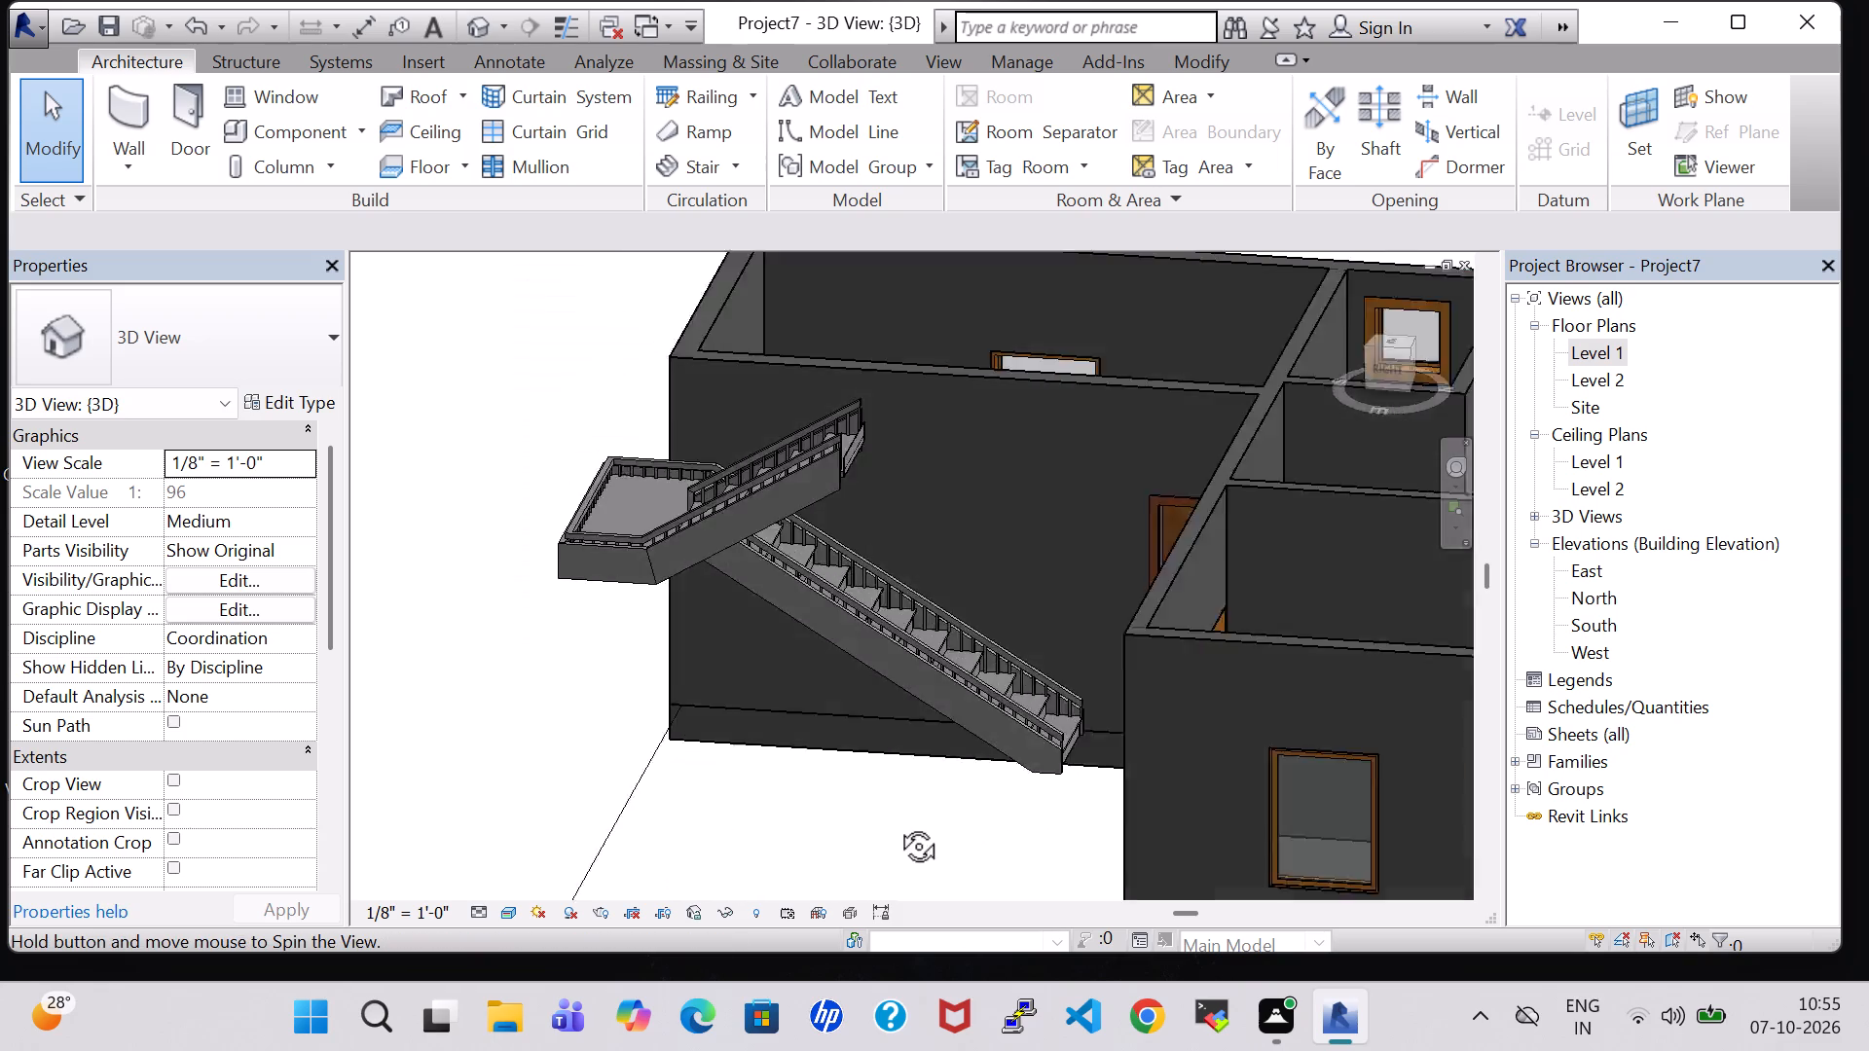
shift+middle_drag(897, 824, 966, 815)
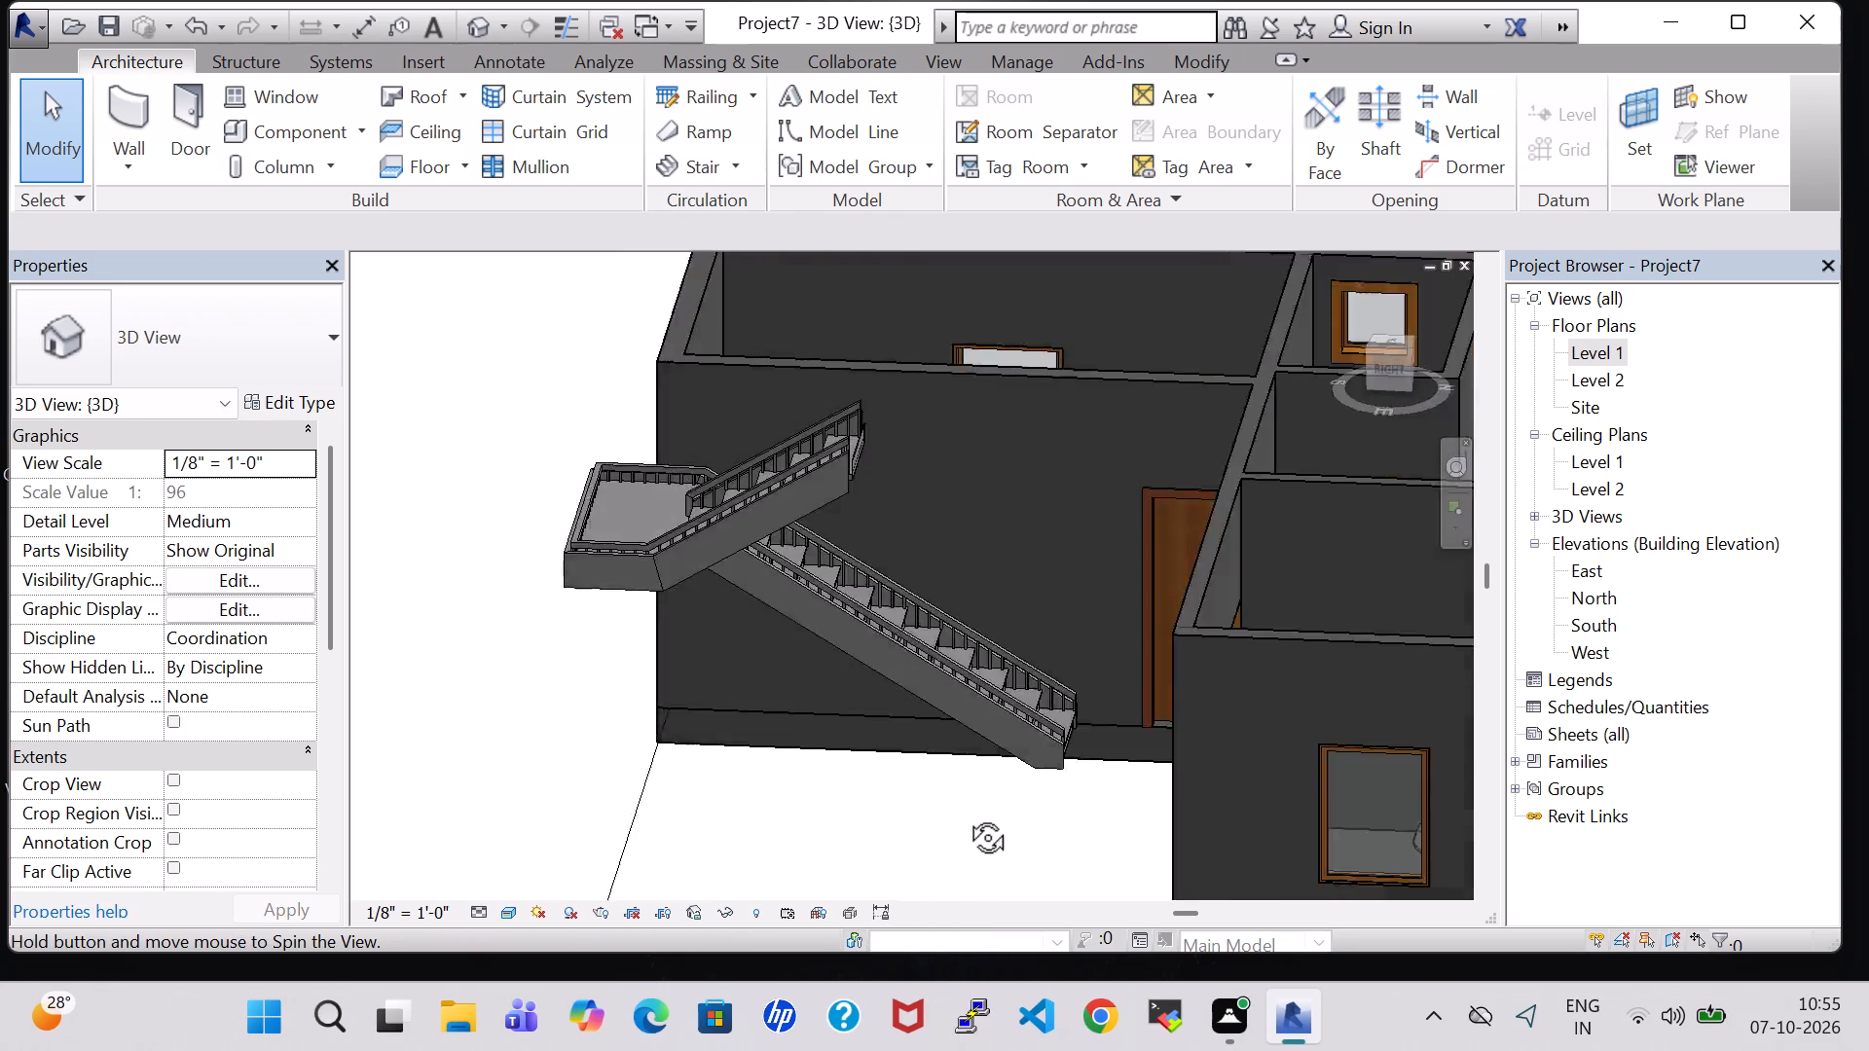
shift+middle_drag(966, 815, 1167, 802)
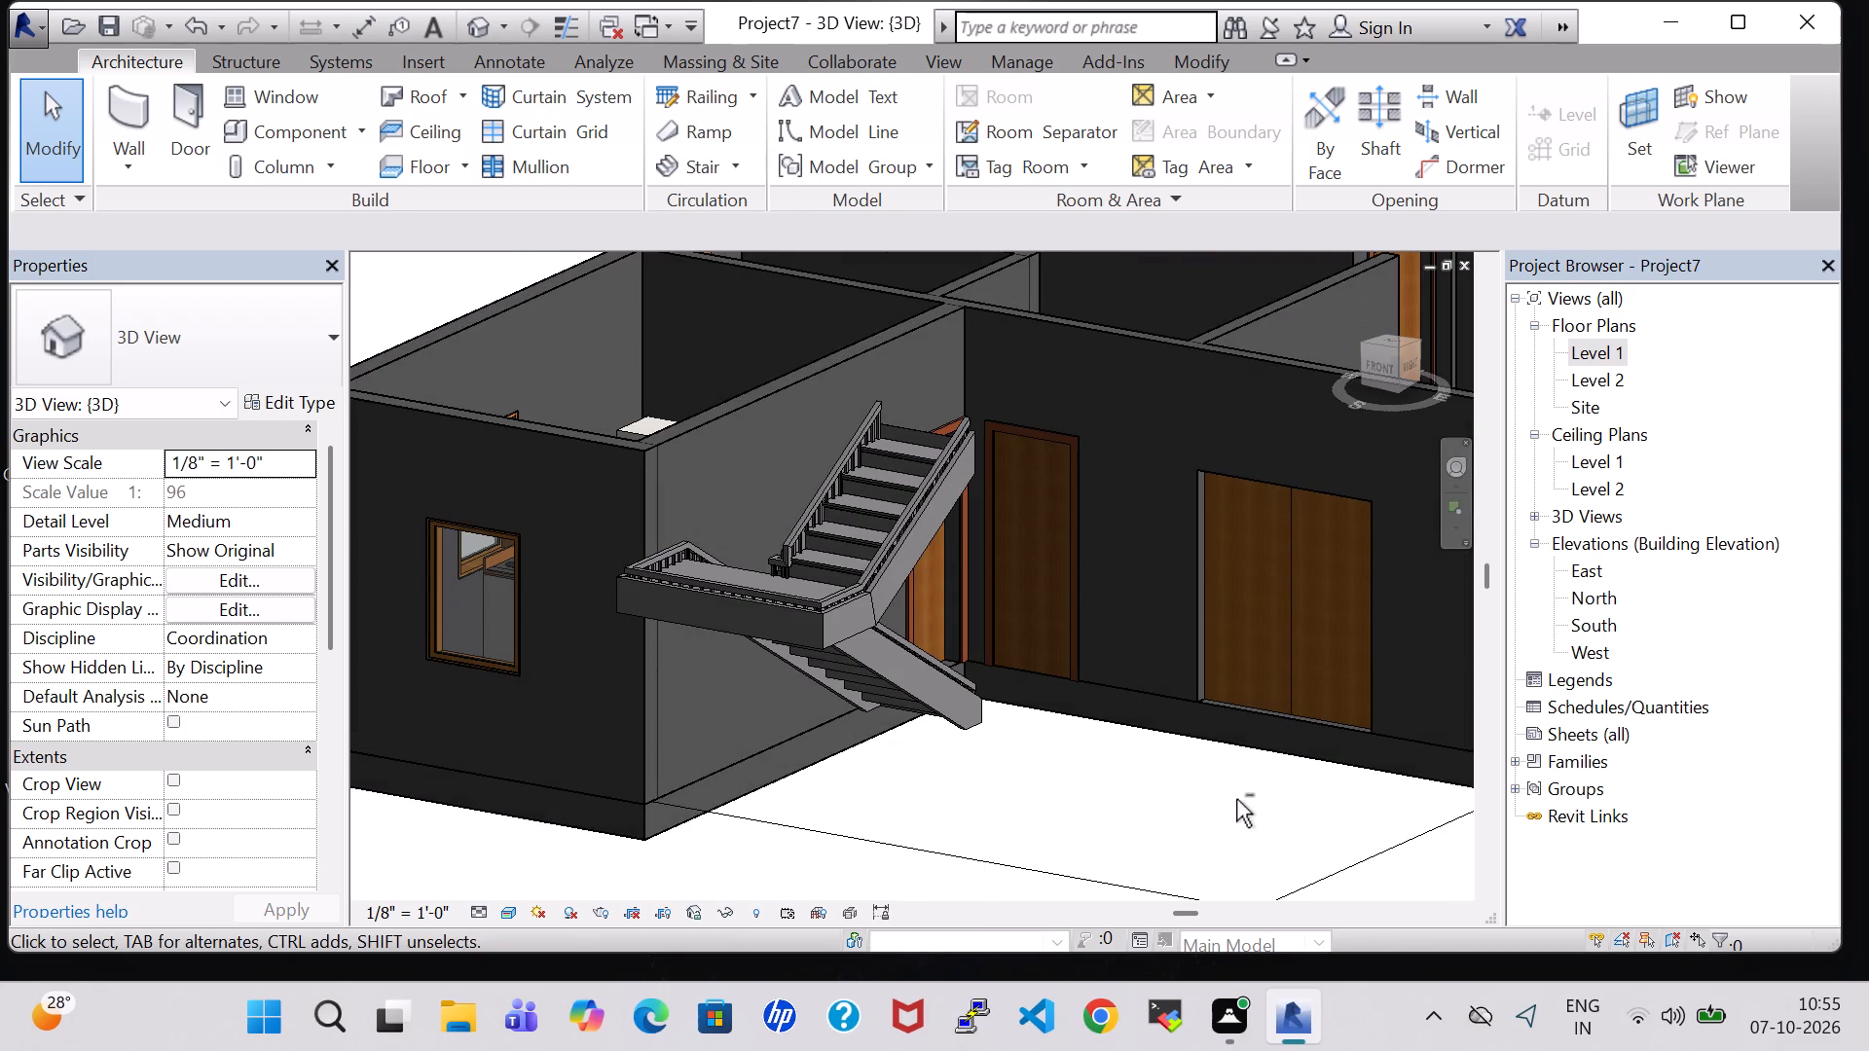
middle_drag(1167, 806, 1193, 688)
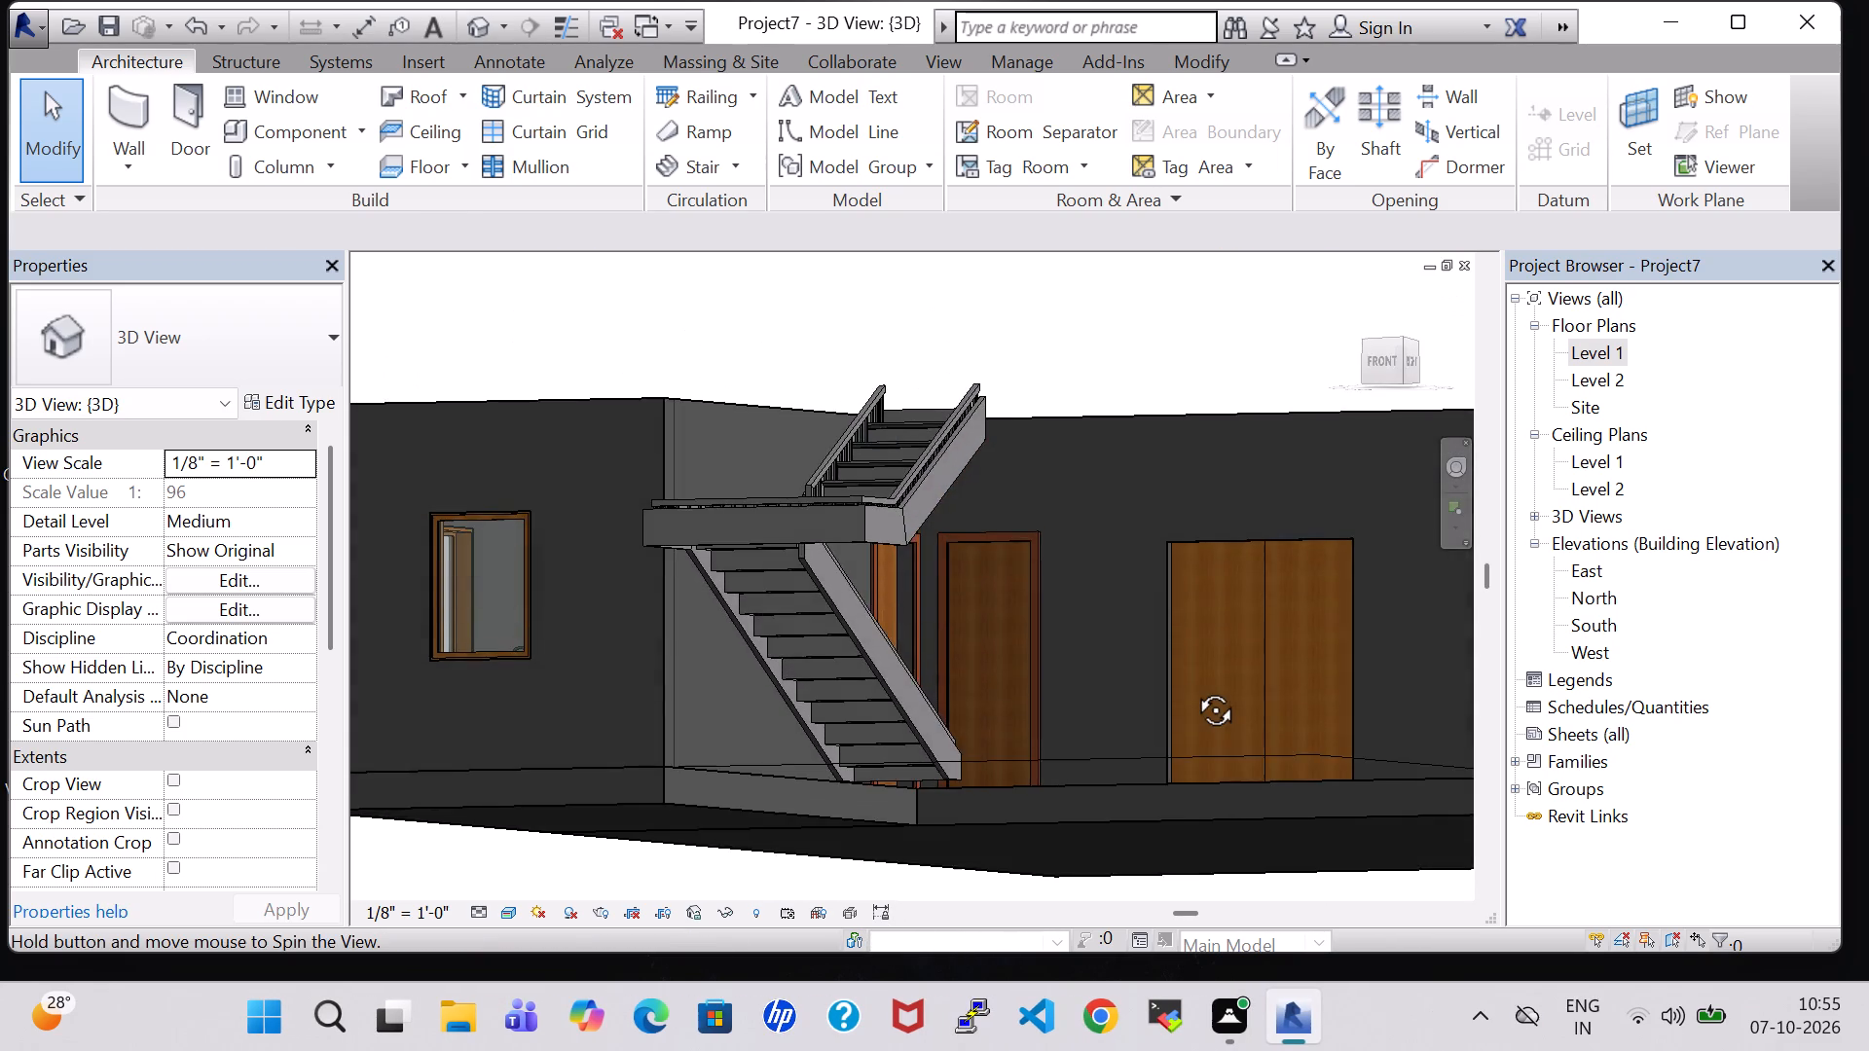
middle_drag(1193, 688, 1143, 719)
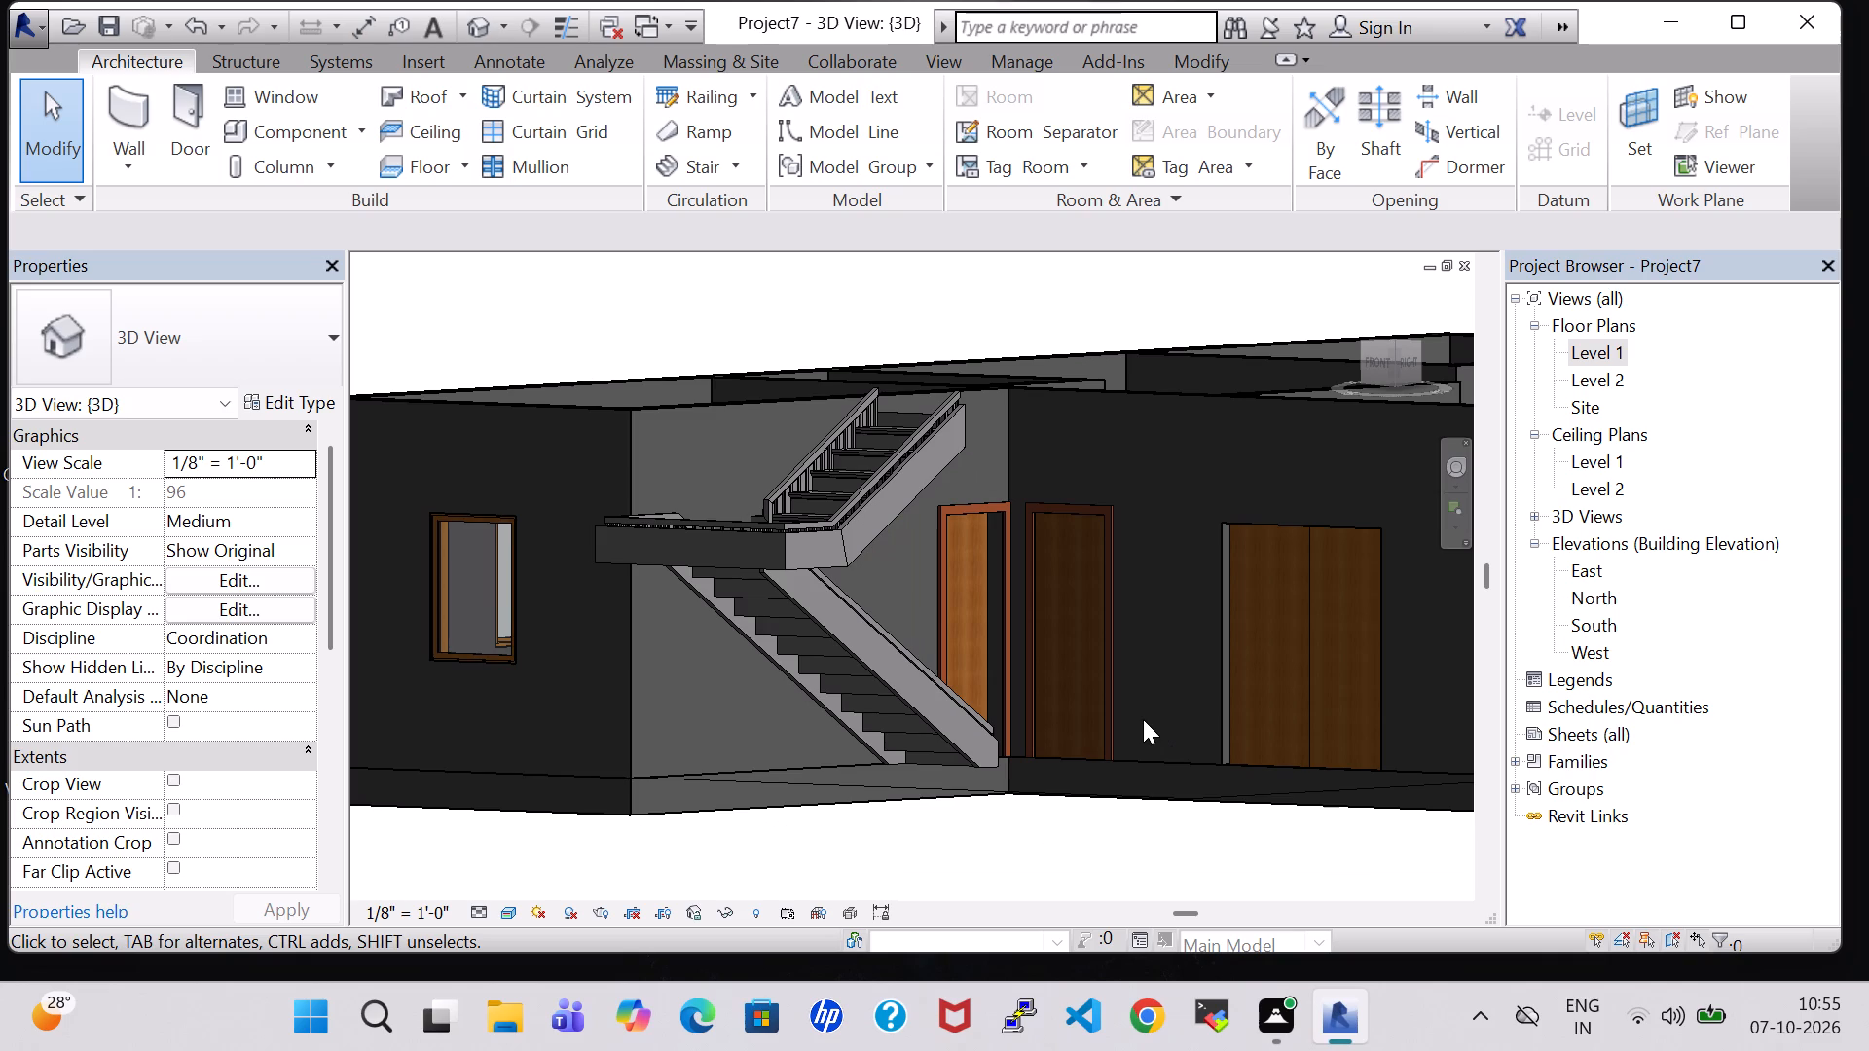
scroll(1143, 719, down, 3)
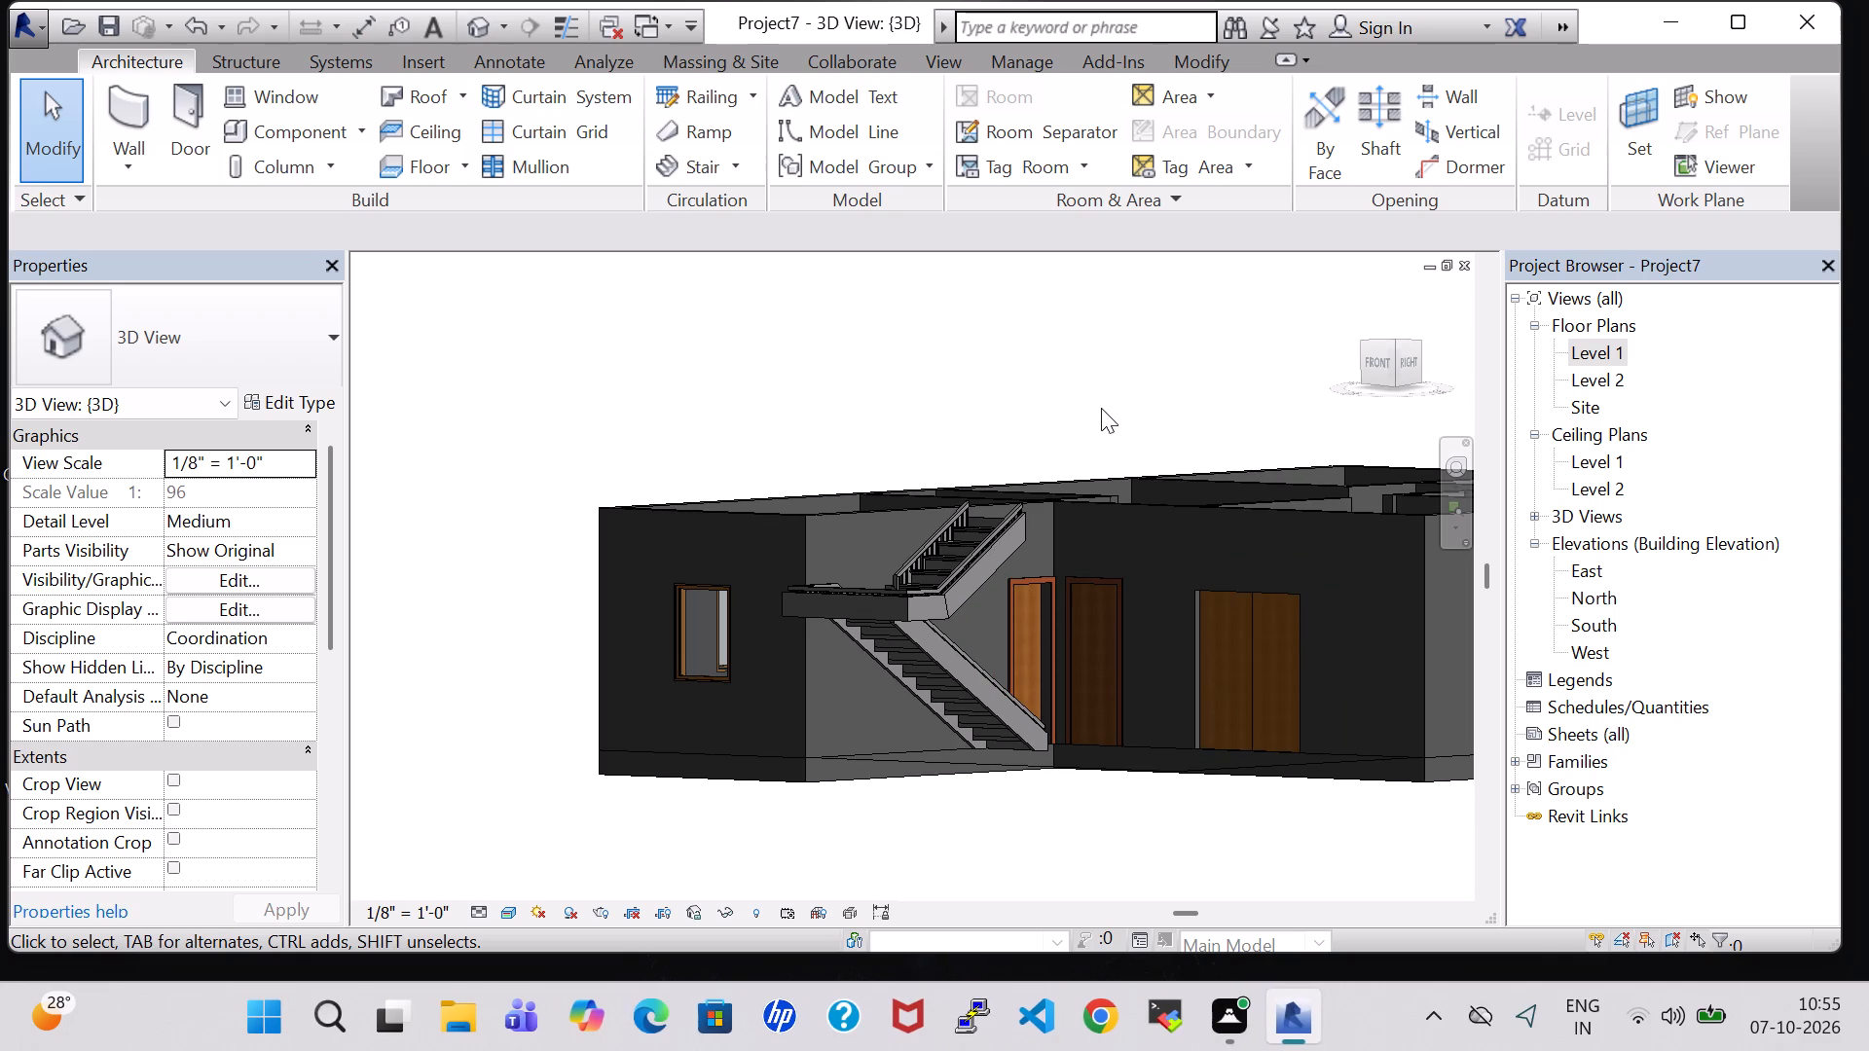
shift+middle_drag(1094, 392, 1150, 680)
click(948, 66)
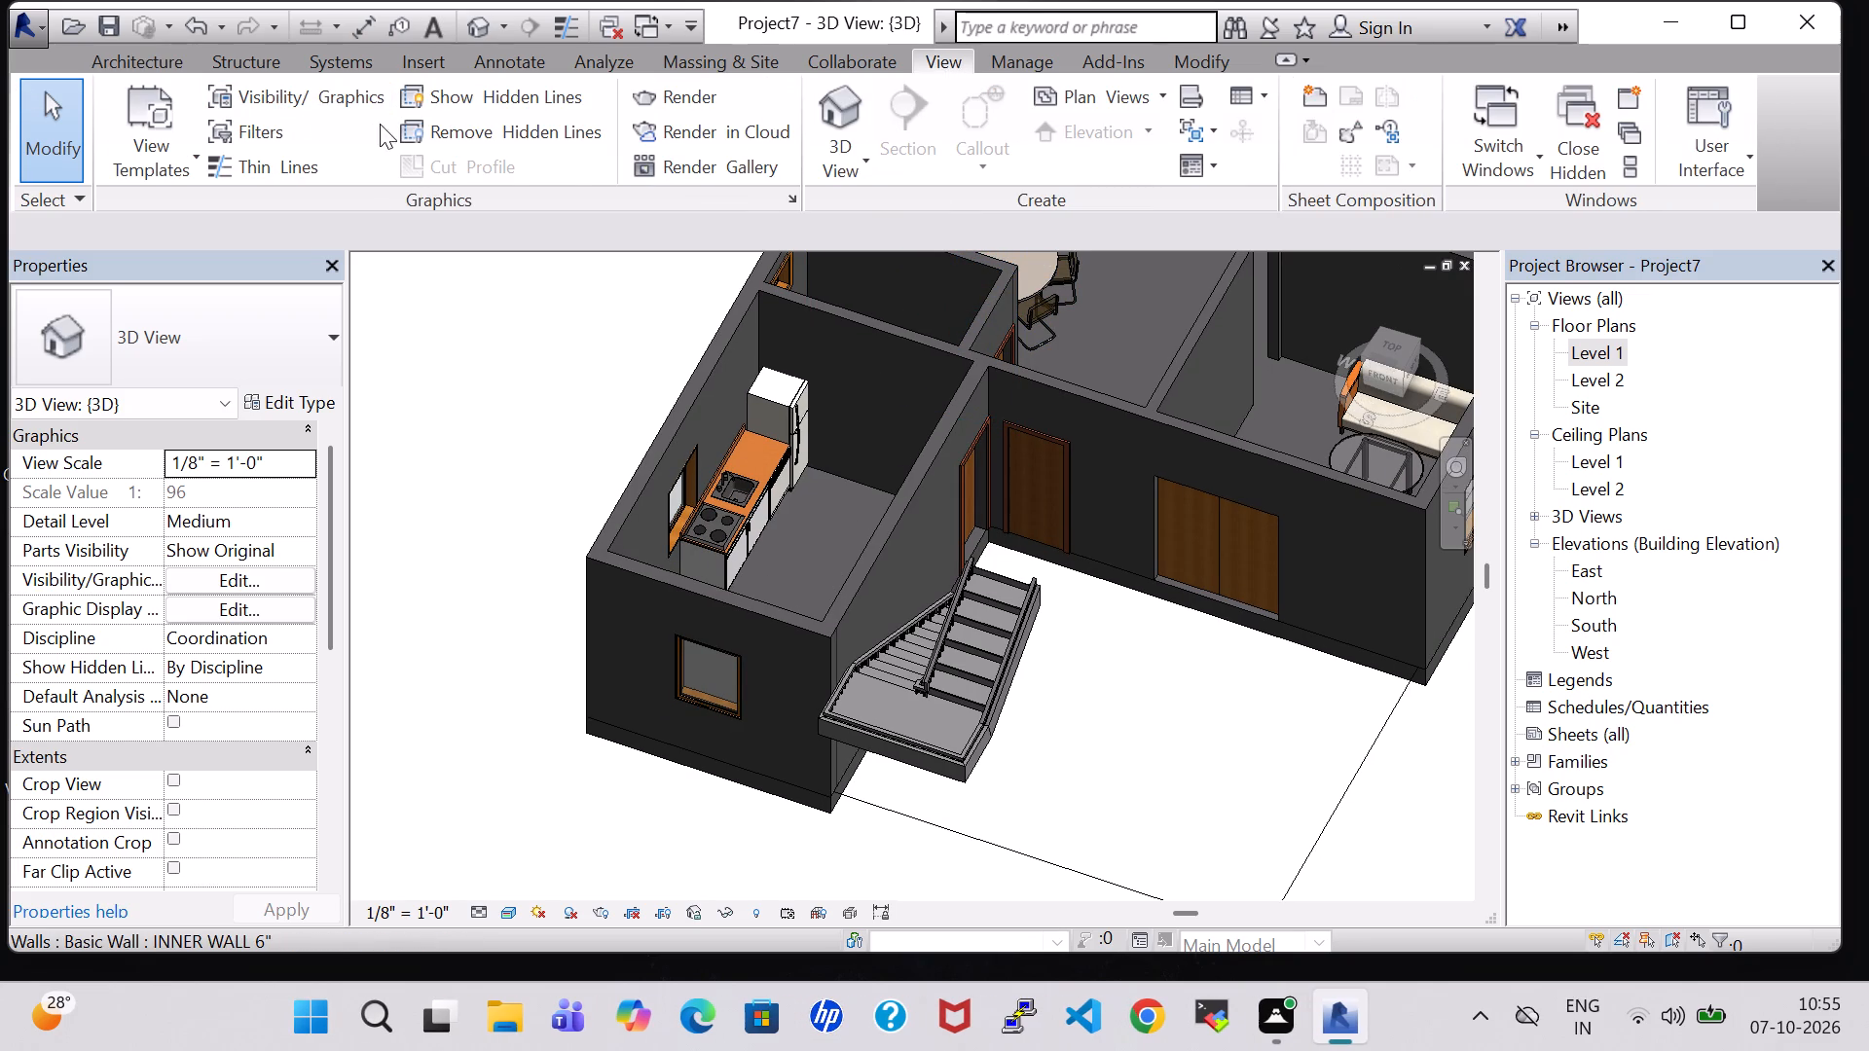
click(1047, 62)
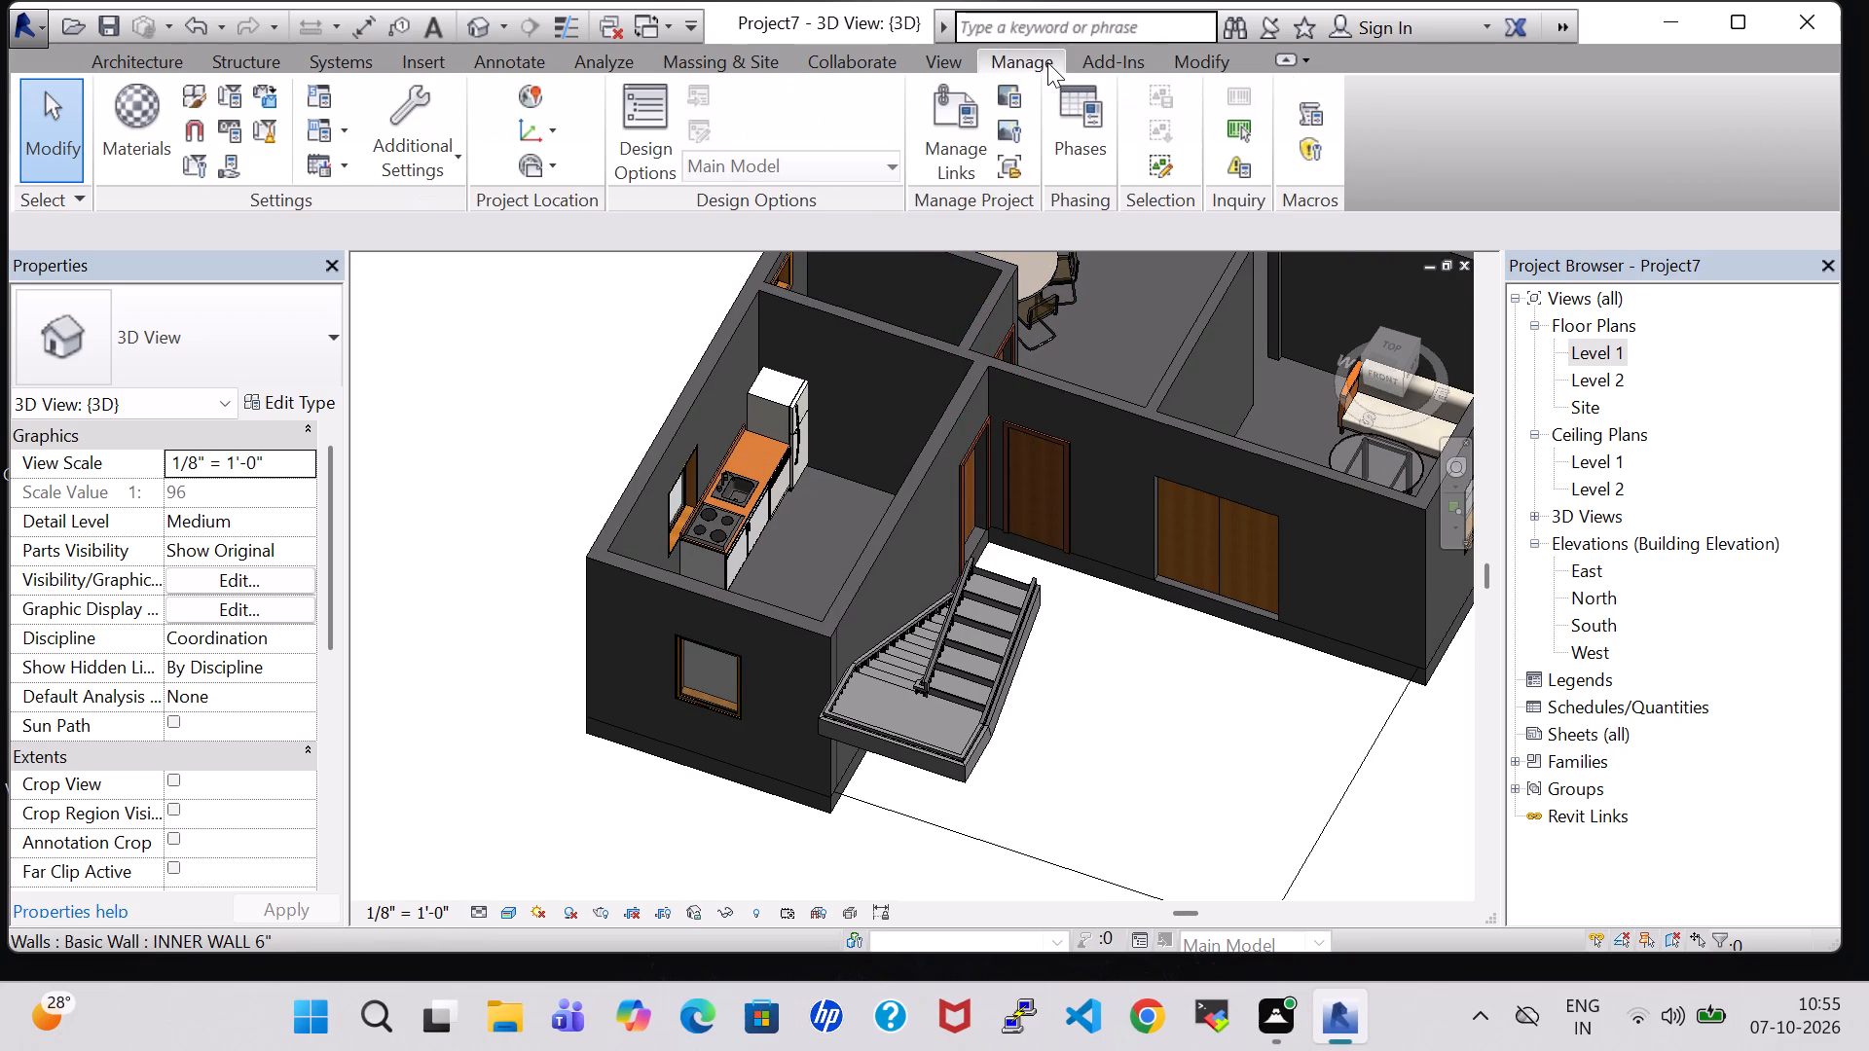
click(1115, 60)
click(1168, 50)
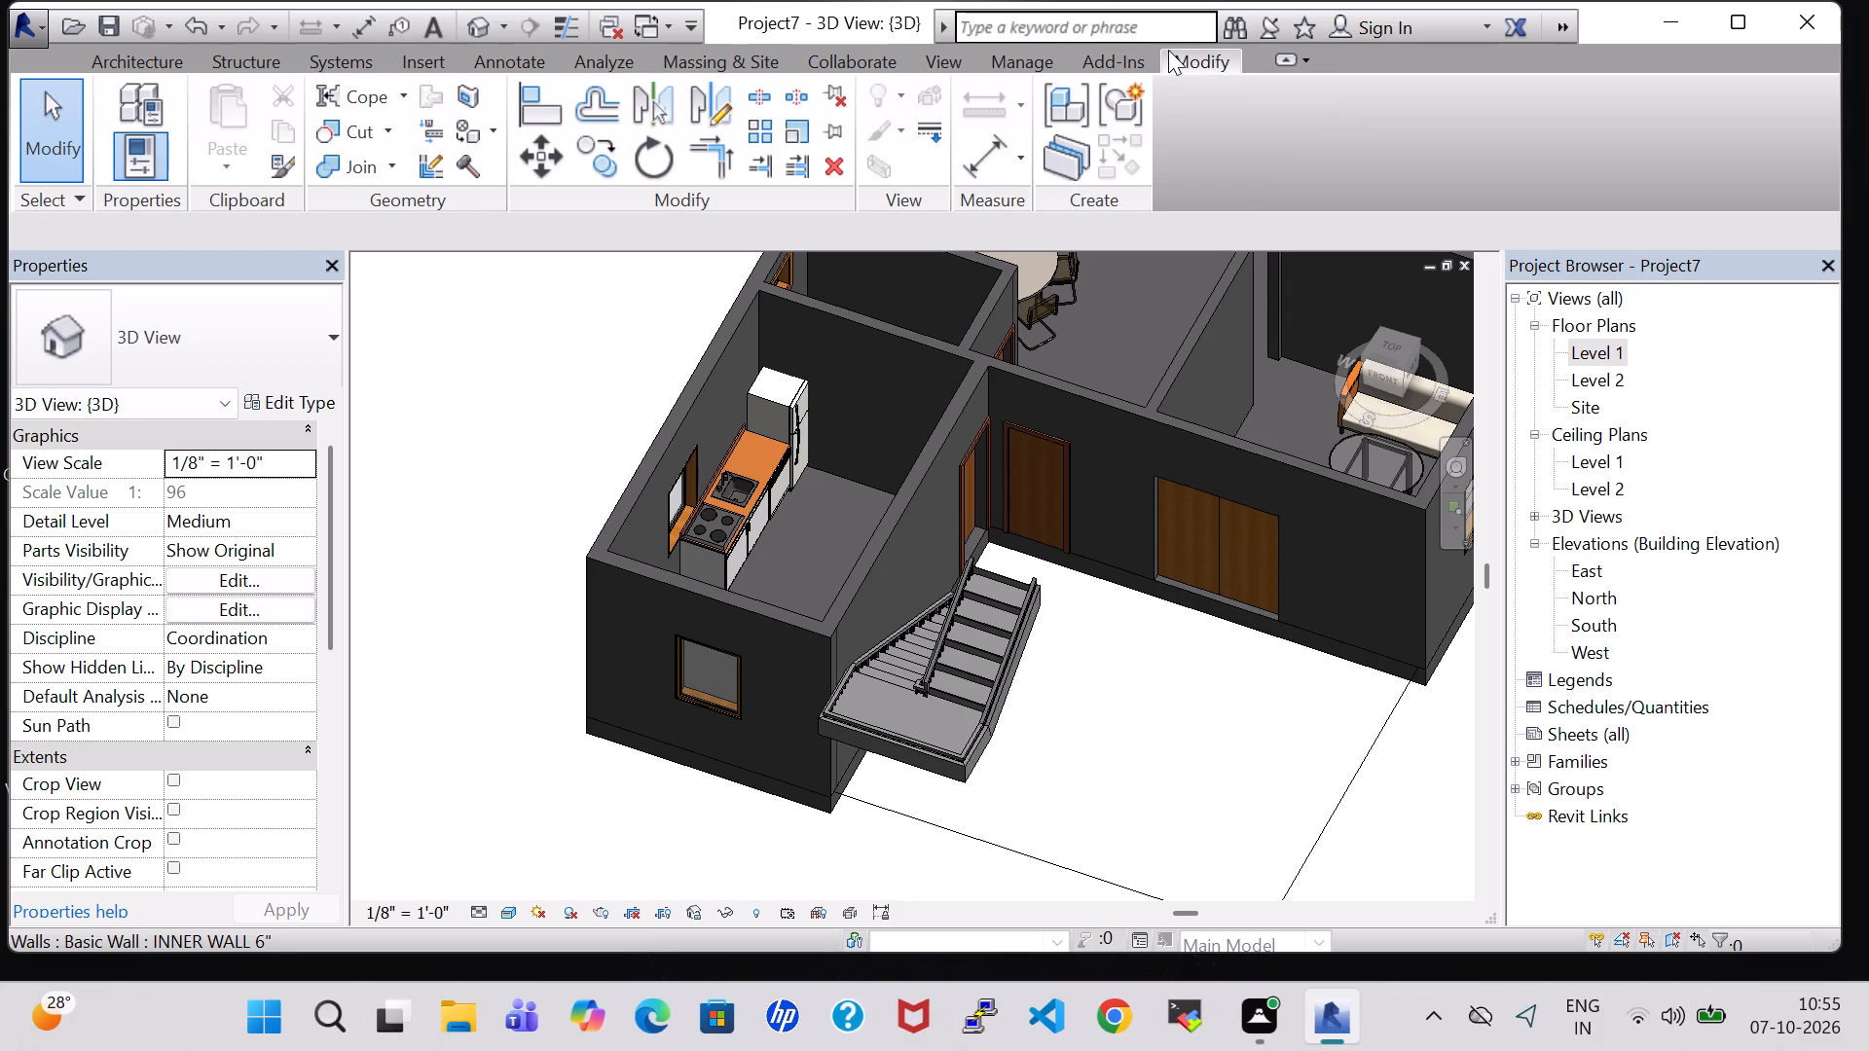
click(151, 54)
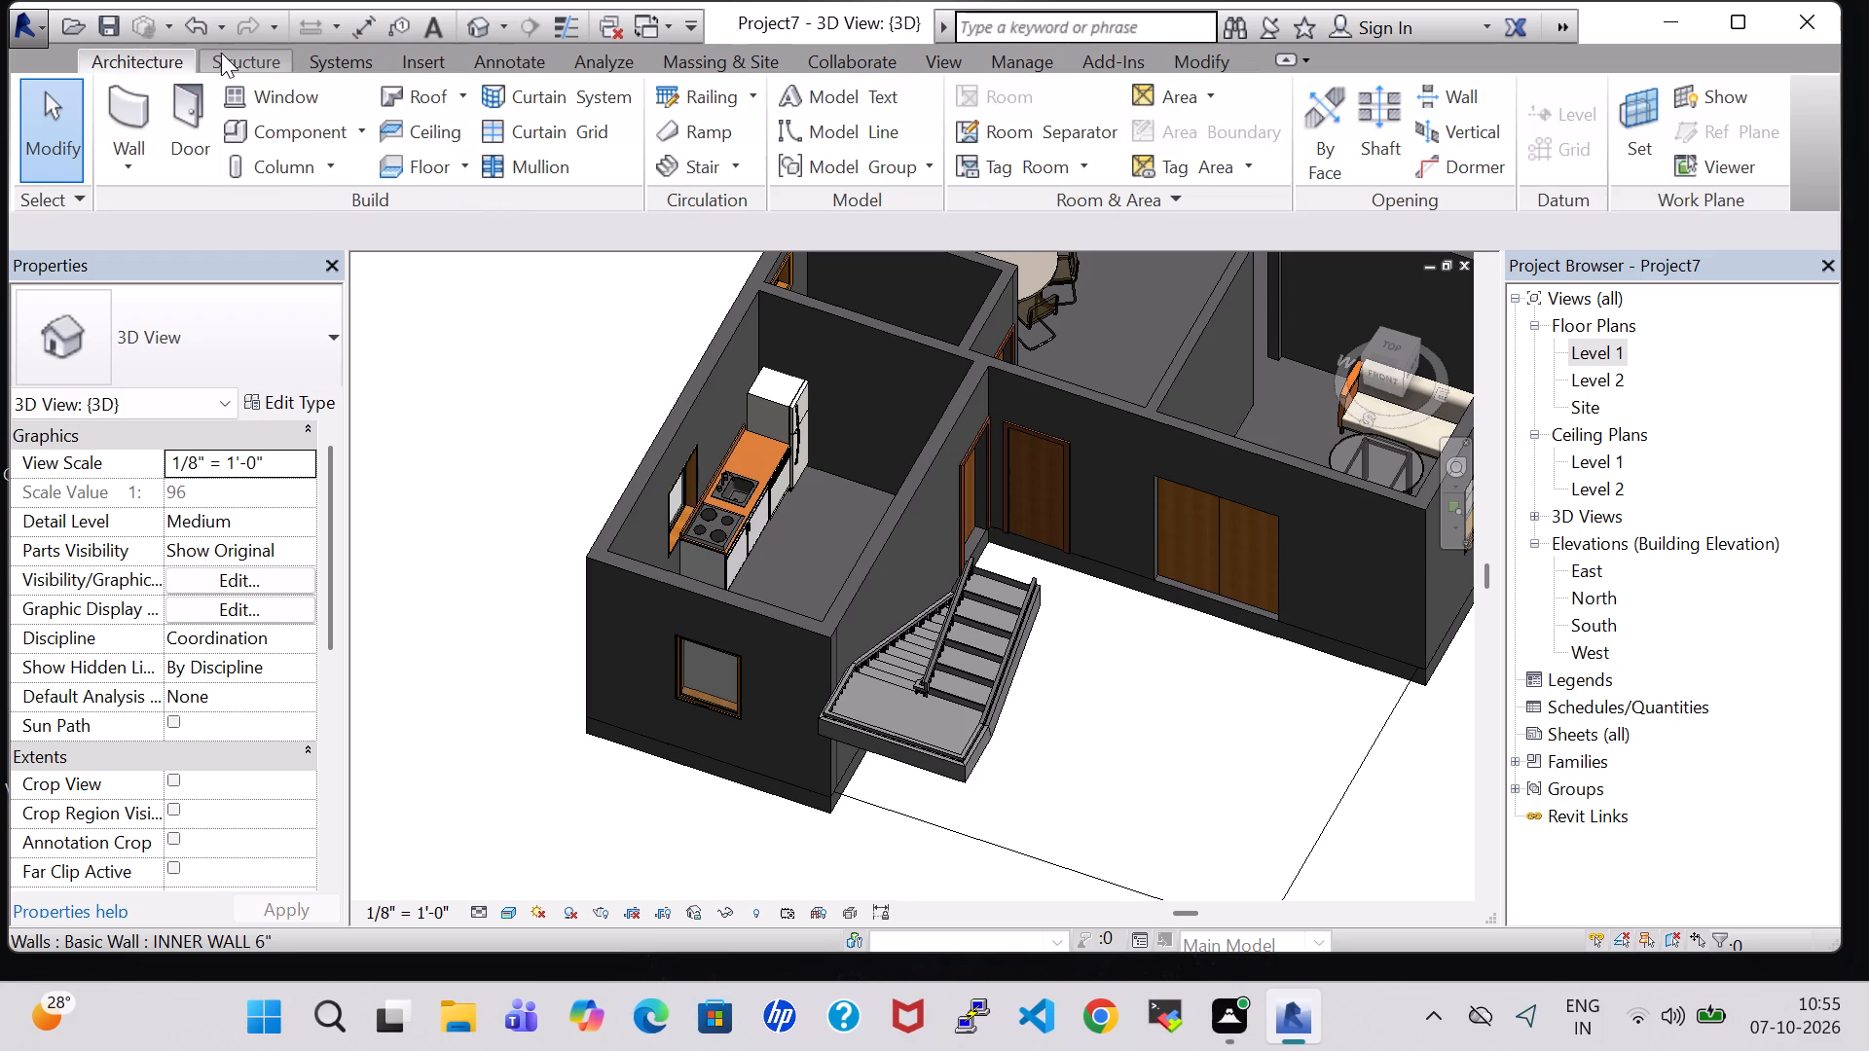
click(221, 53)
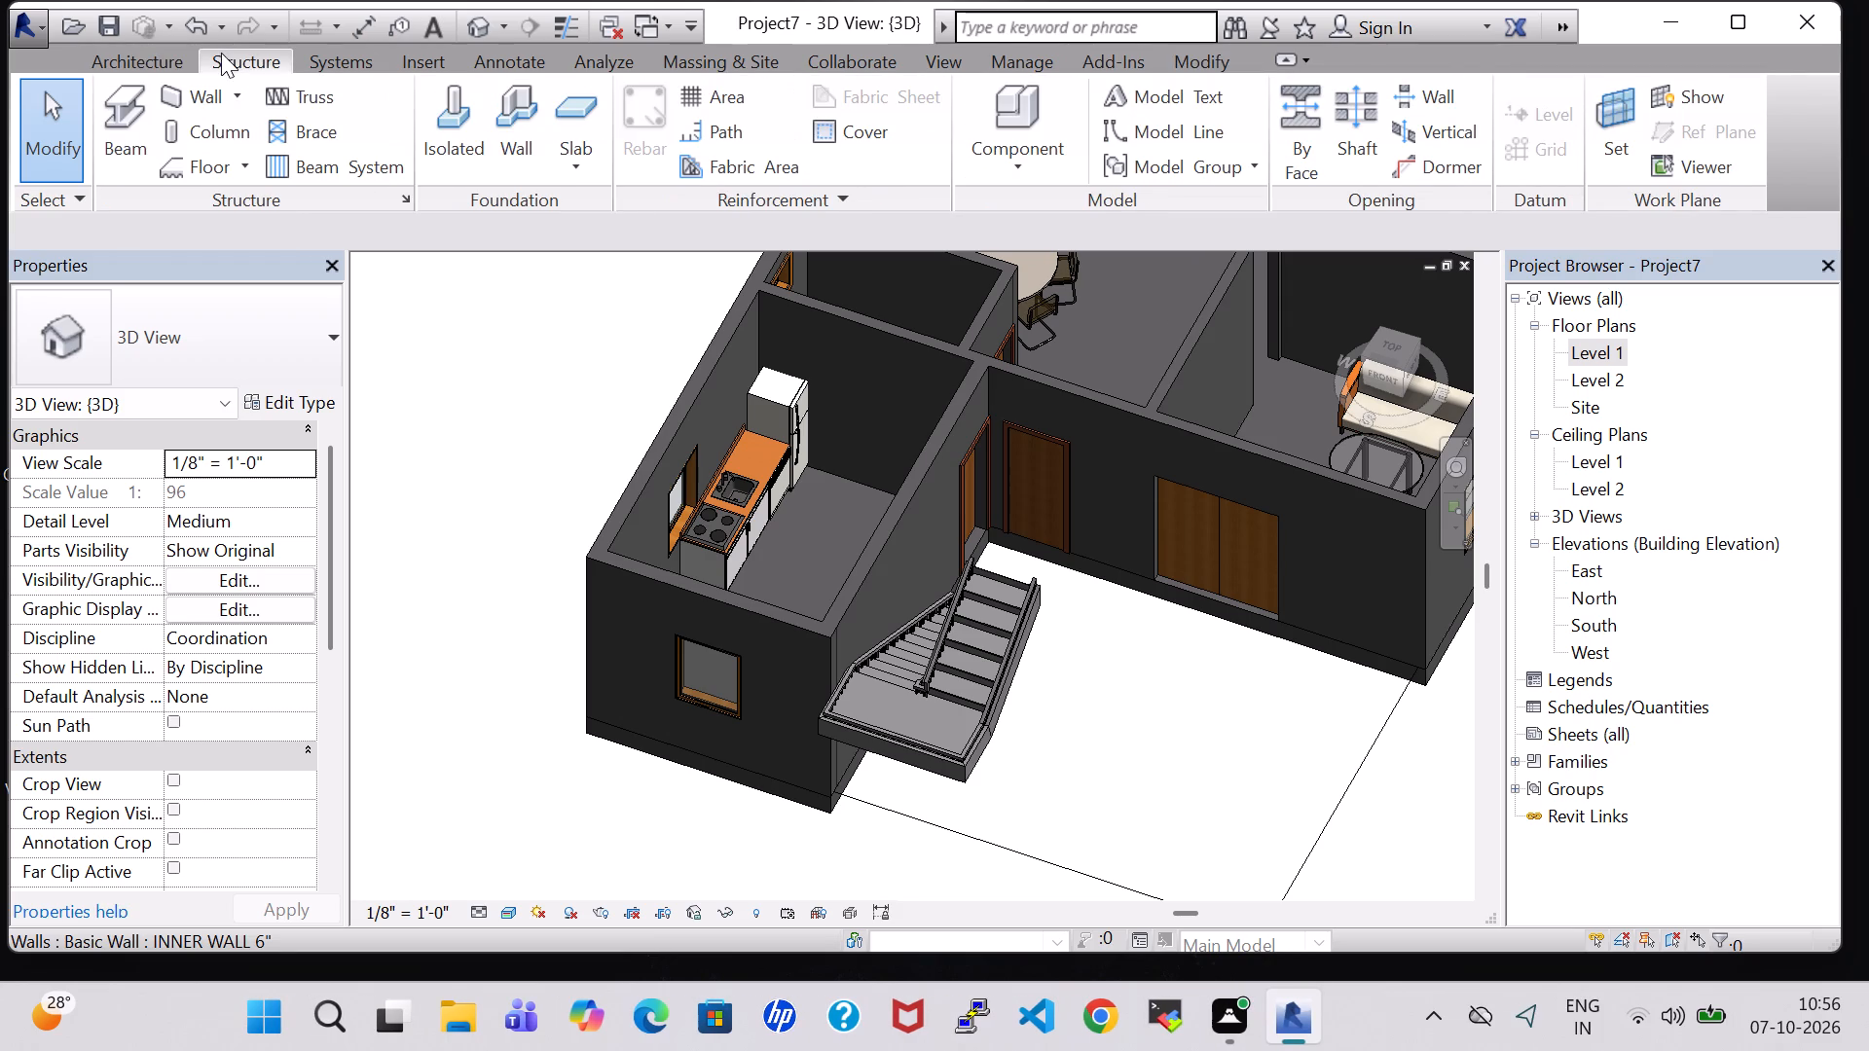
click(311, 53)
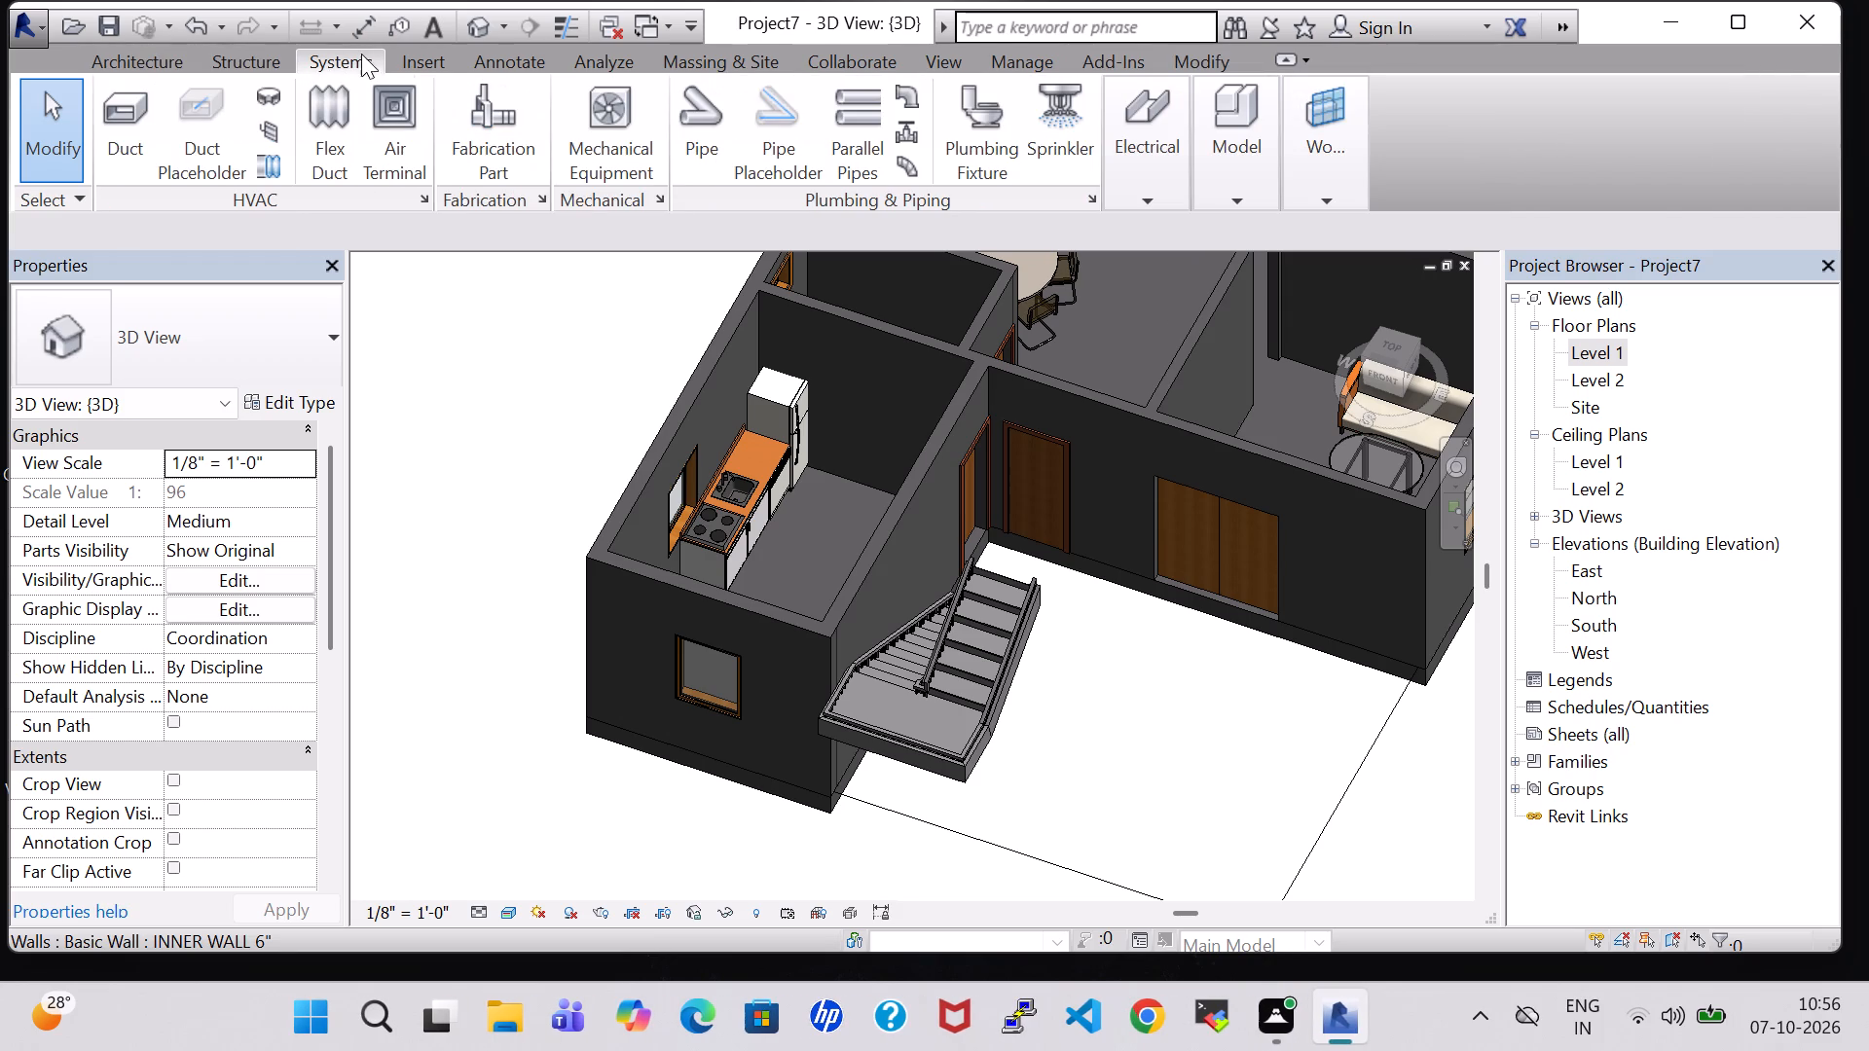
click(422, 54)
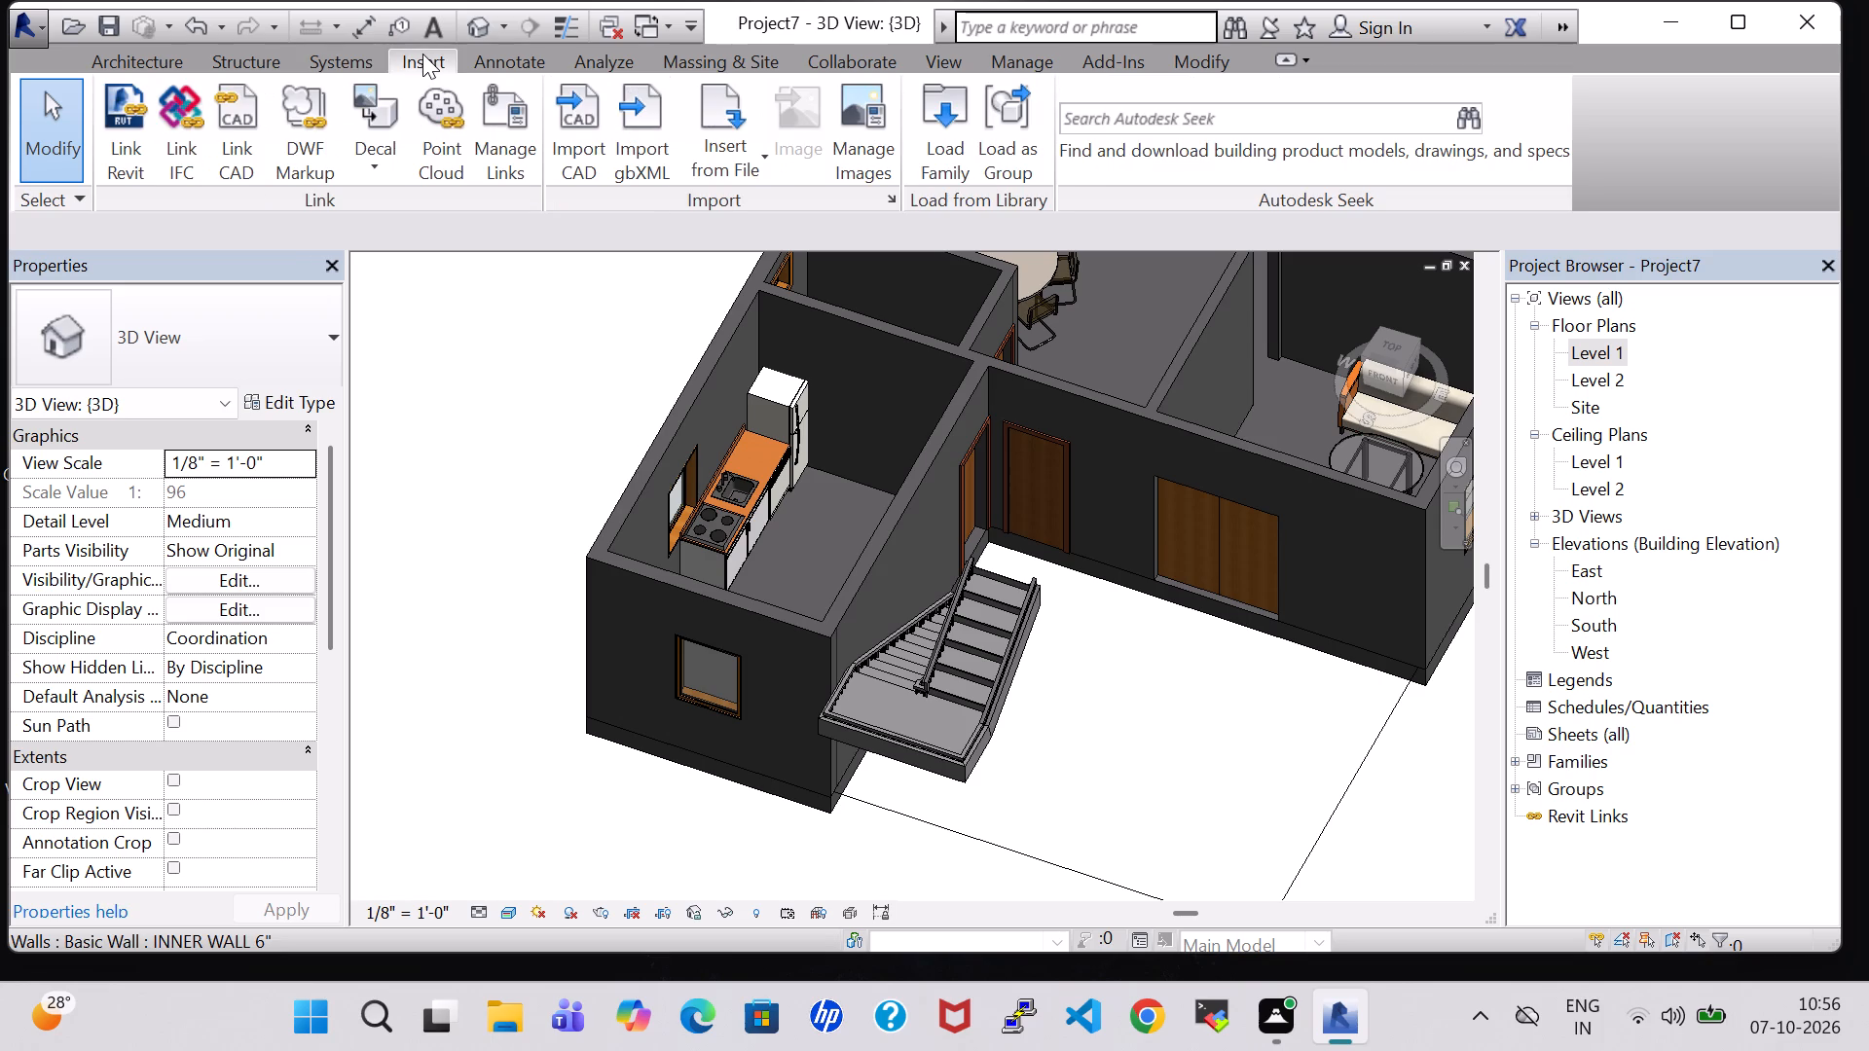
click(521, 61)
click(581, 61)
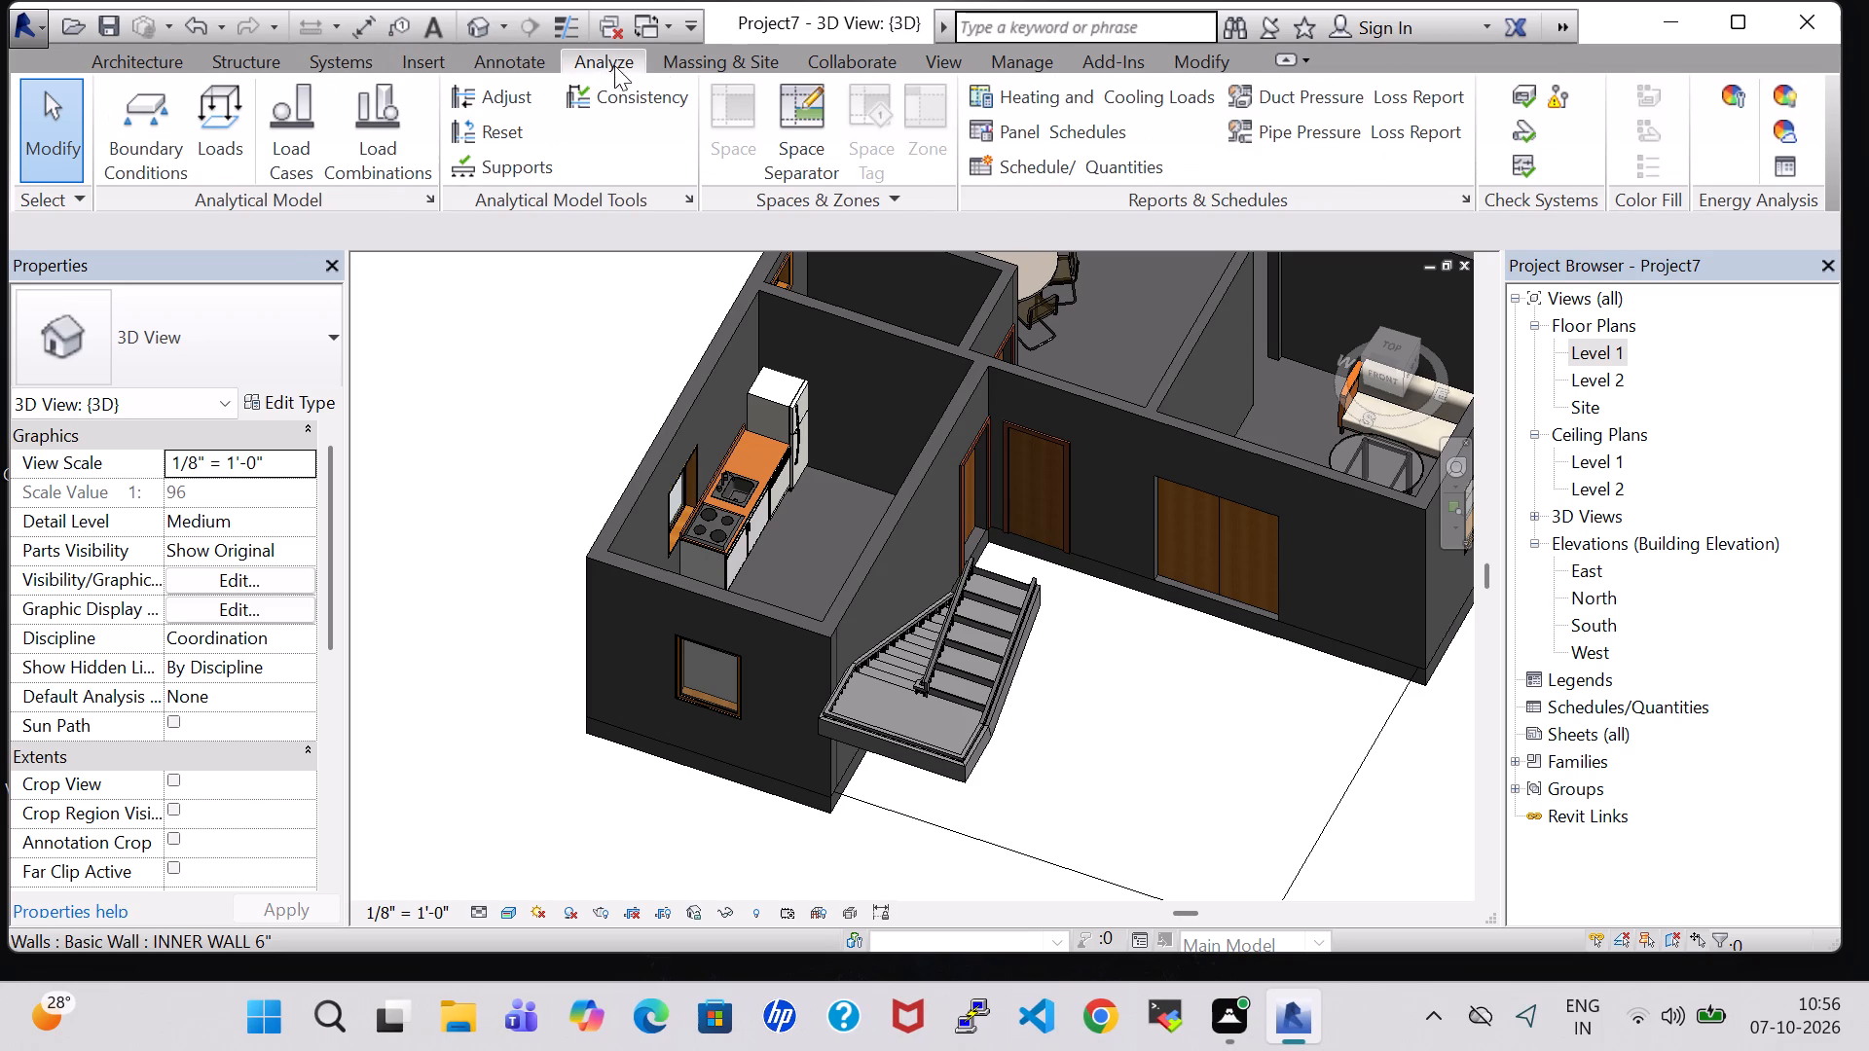
Start a toposurface at elevation 0' 0" and place points across the yard beside the staircase, including the outer corner of the room separation lines.
click(716, 68)
click(716, 101)
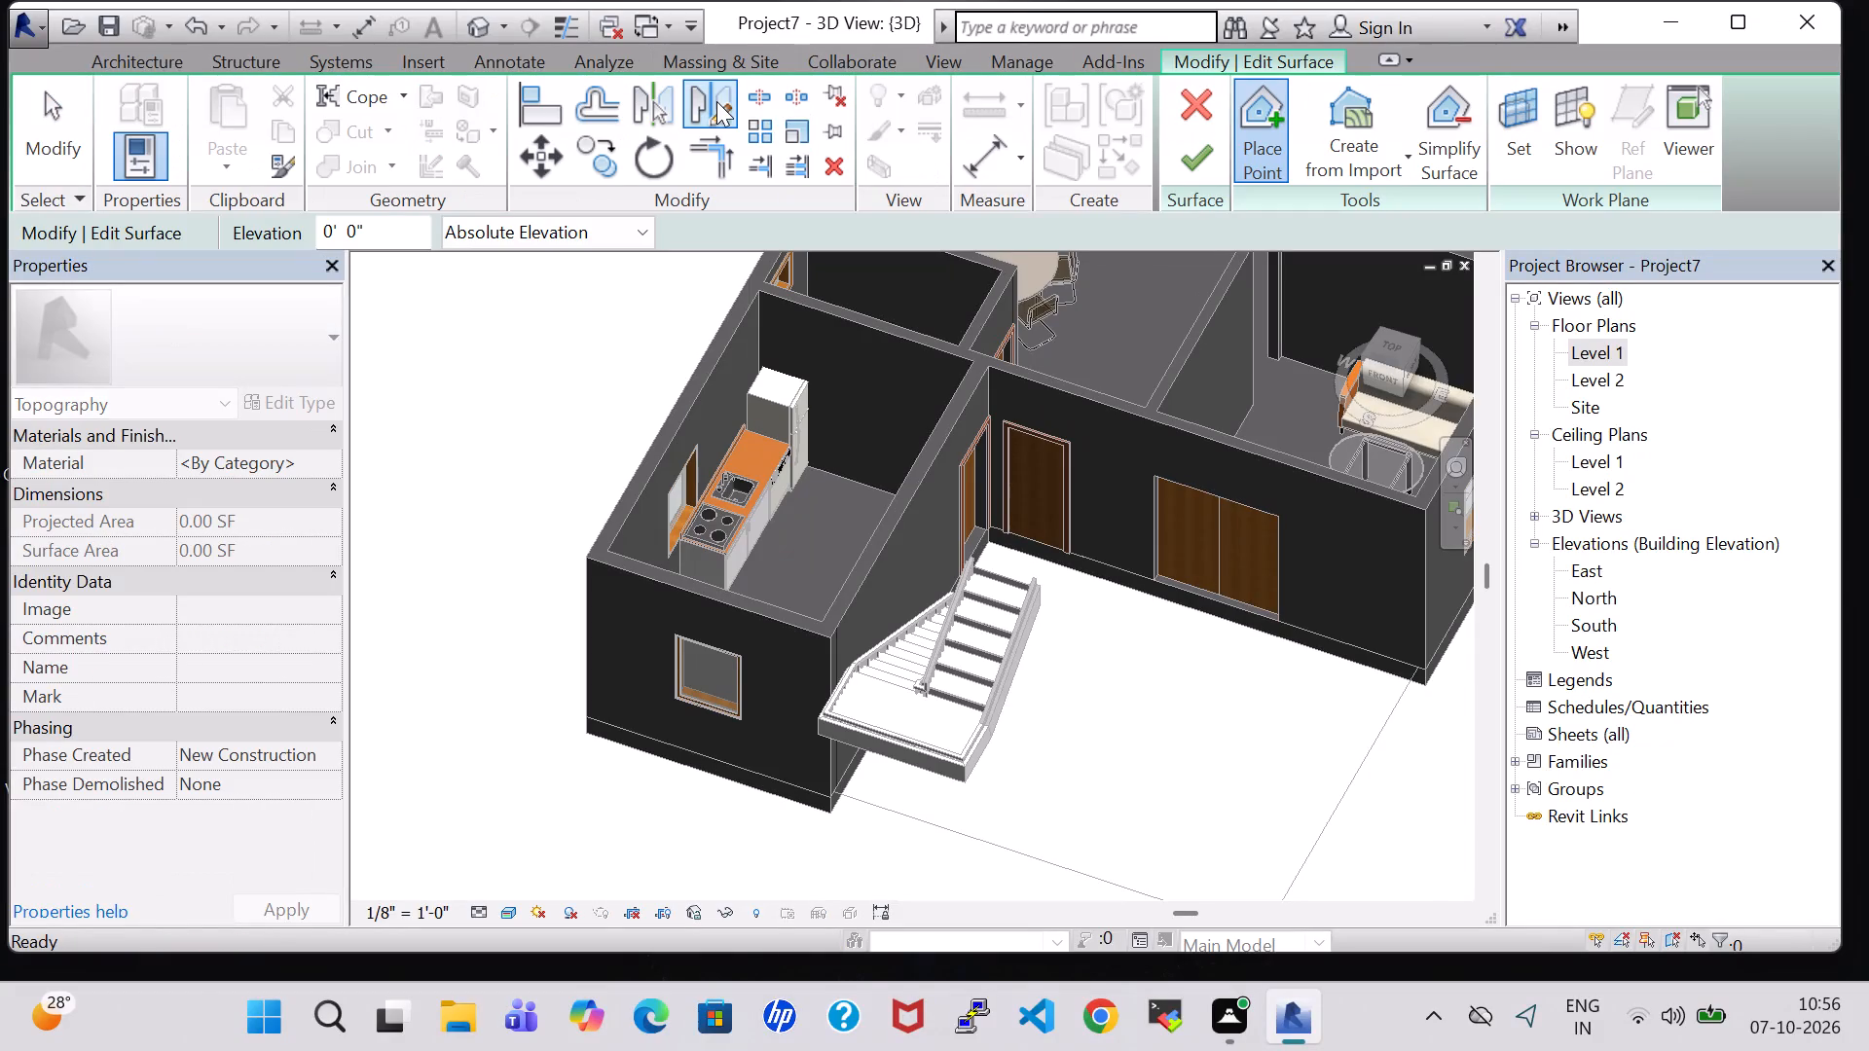
click(1188, 743)
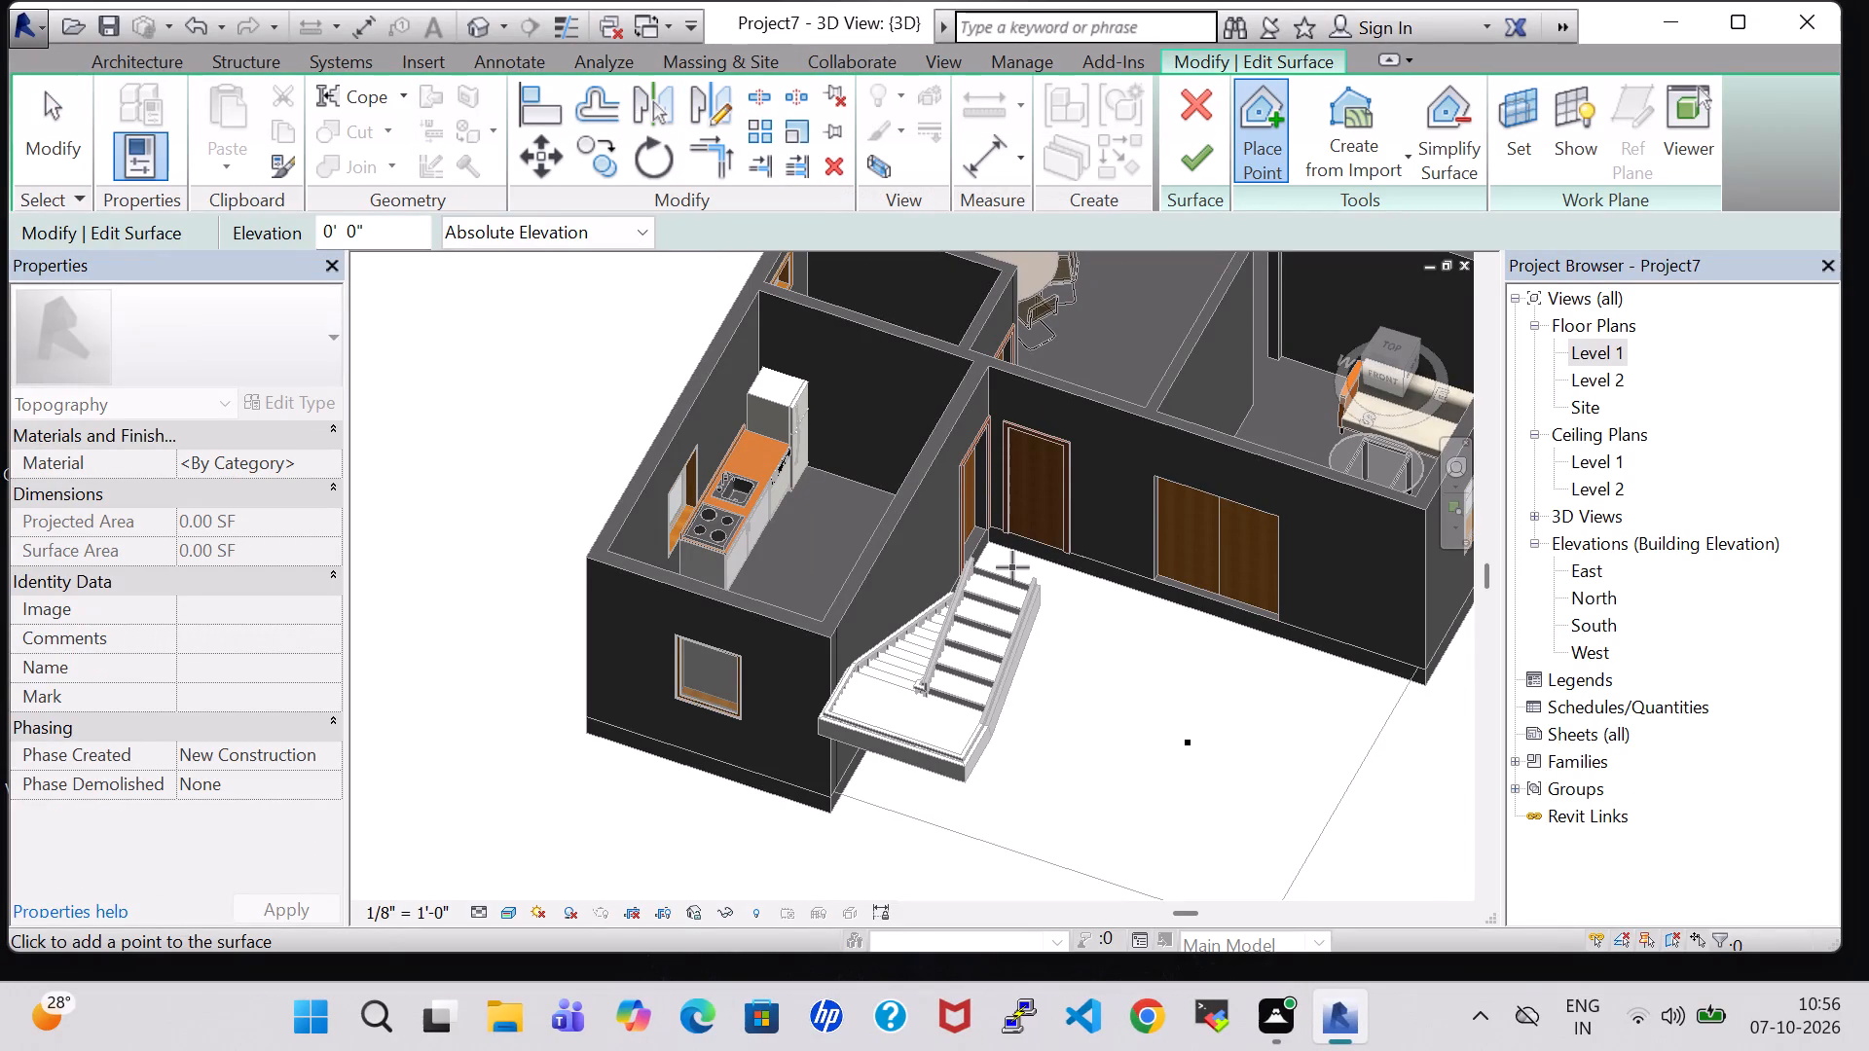
click(1084, 586)
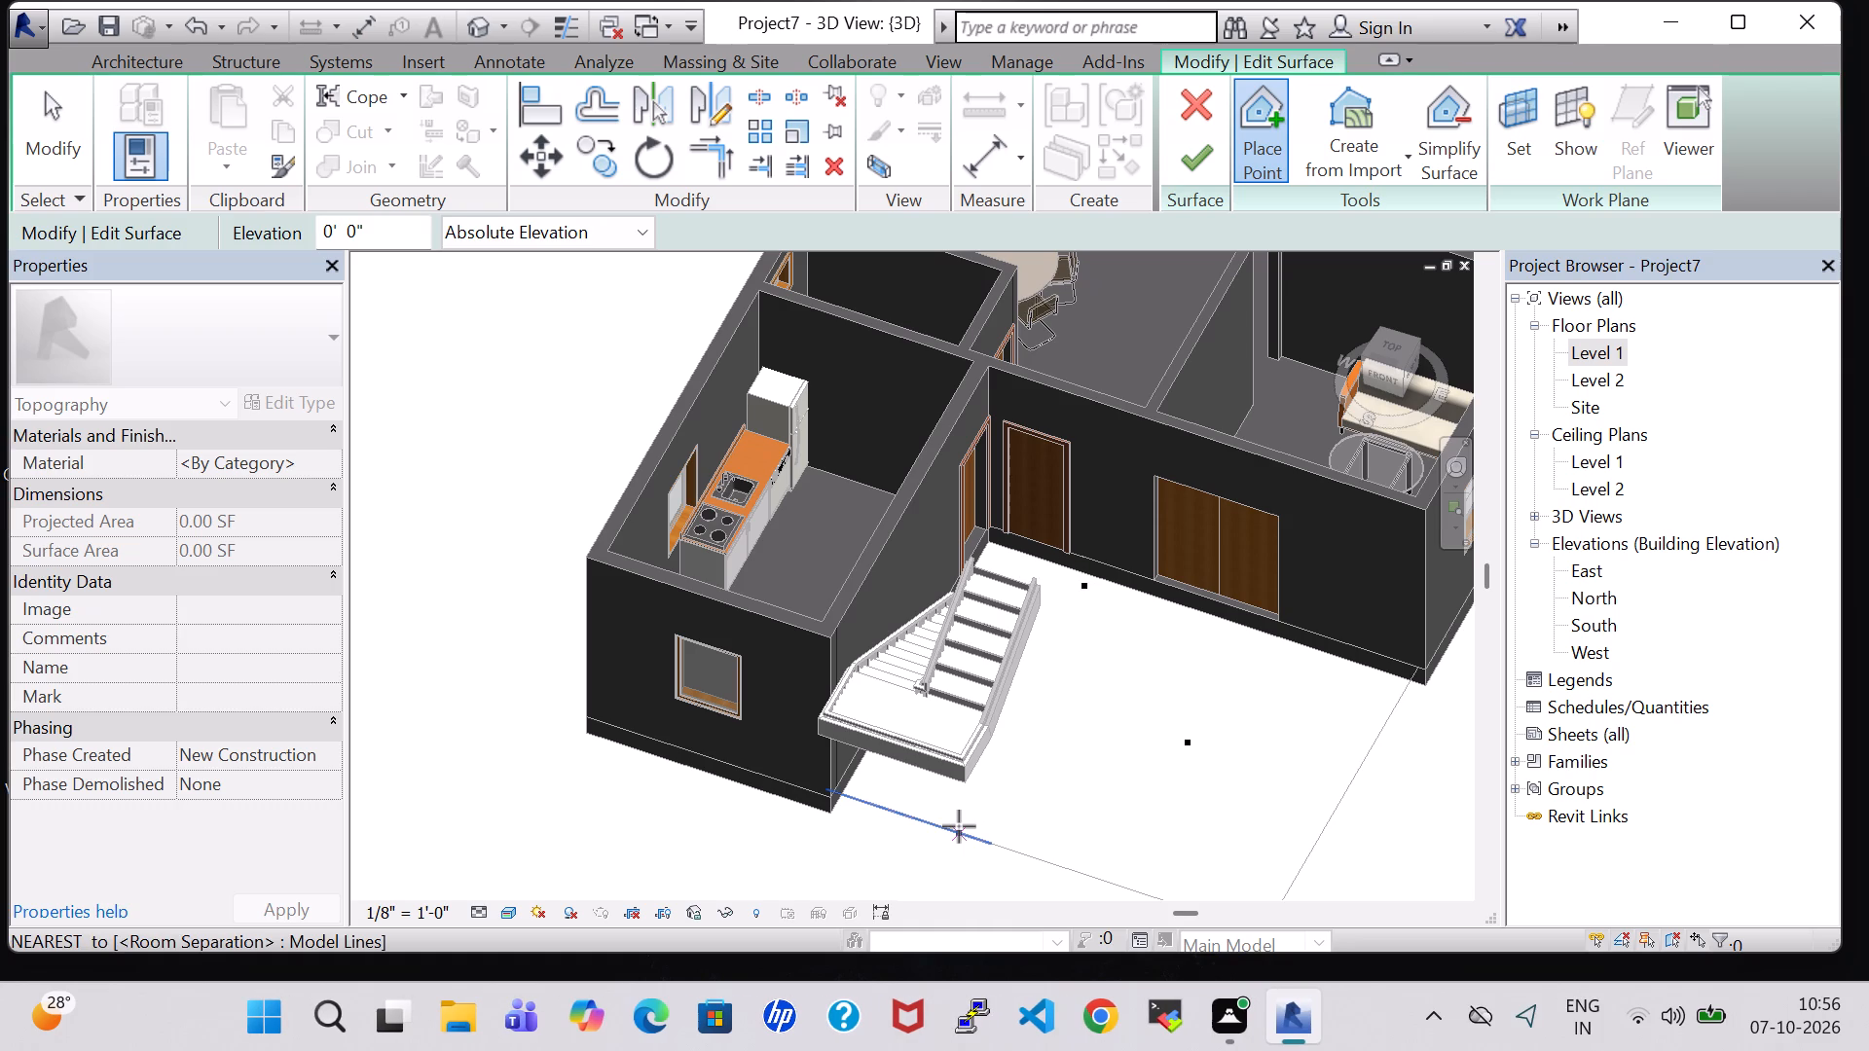
click(959, 815)
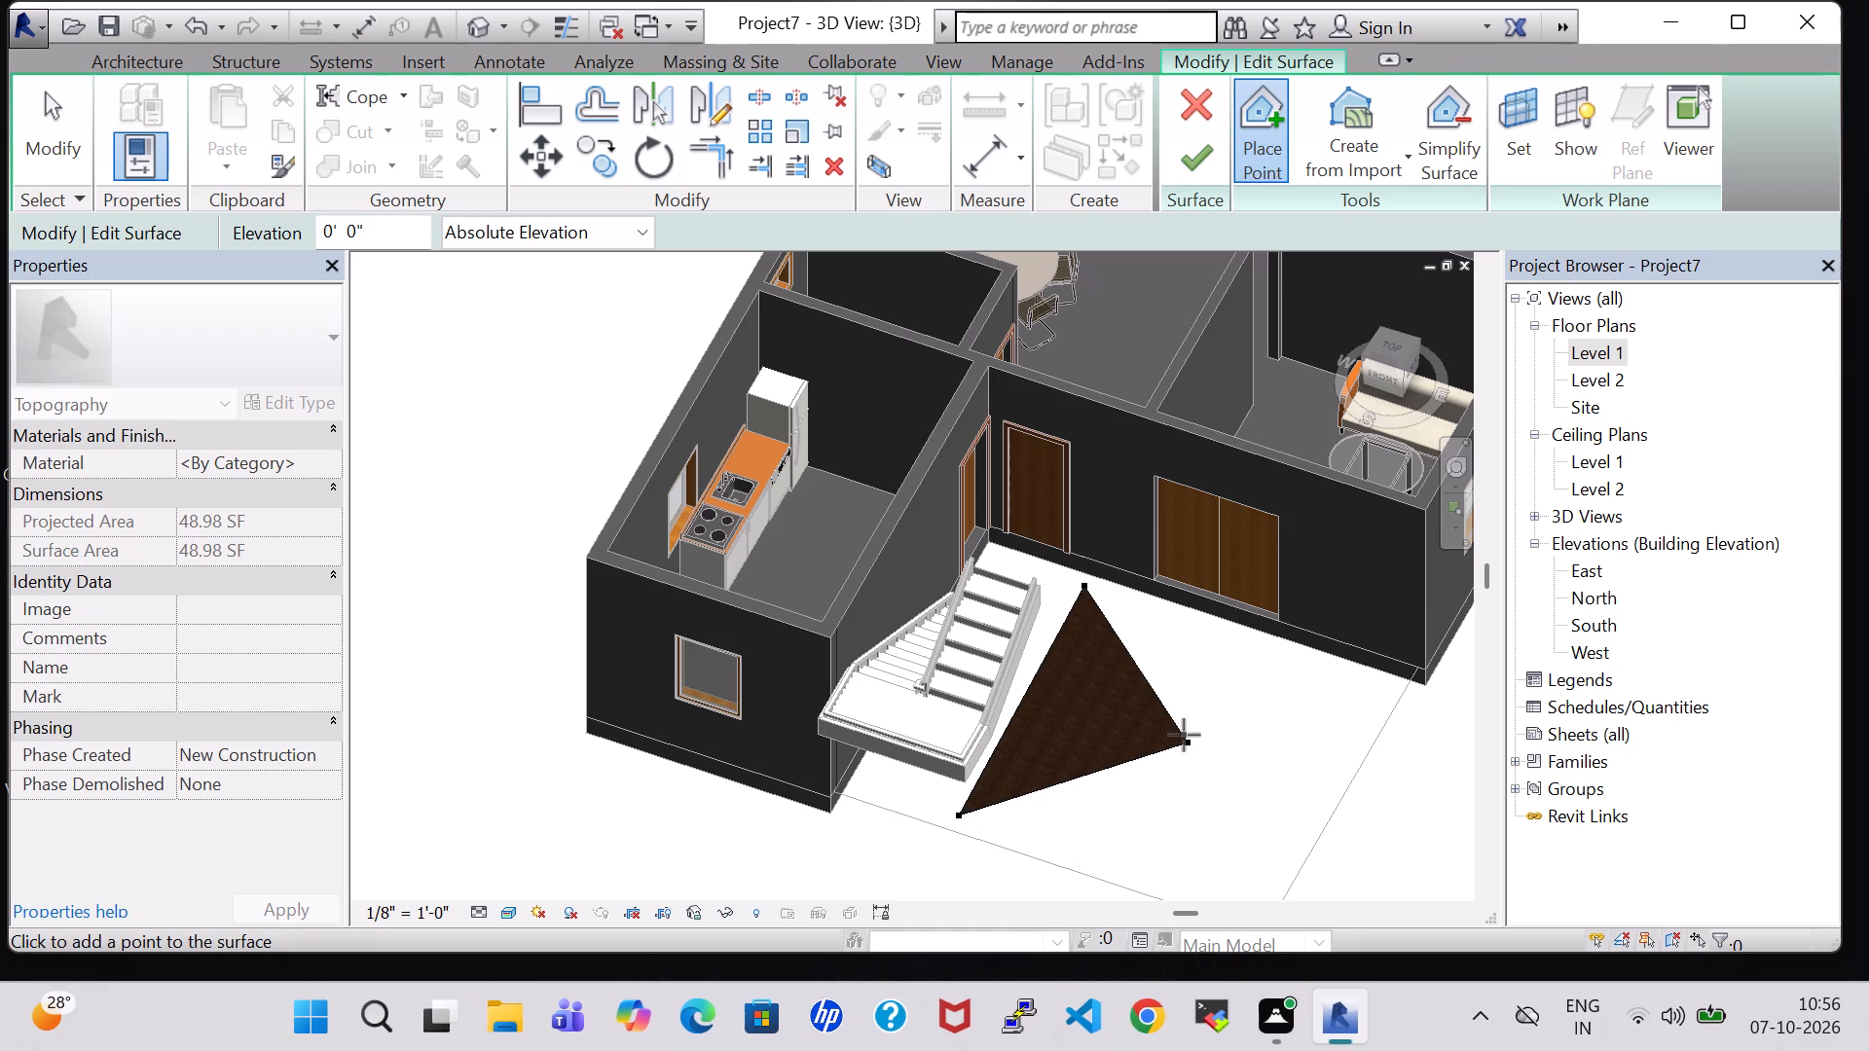
click(1378, 689)
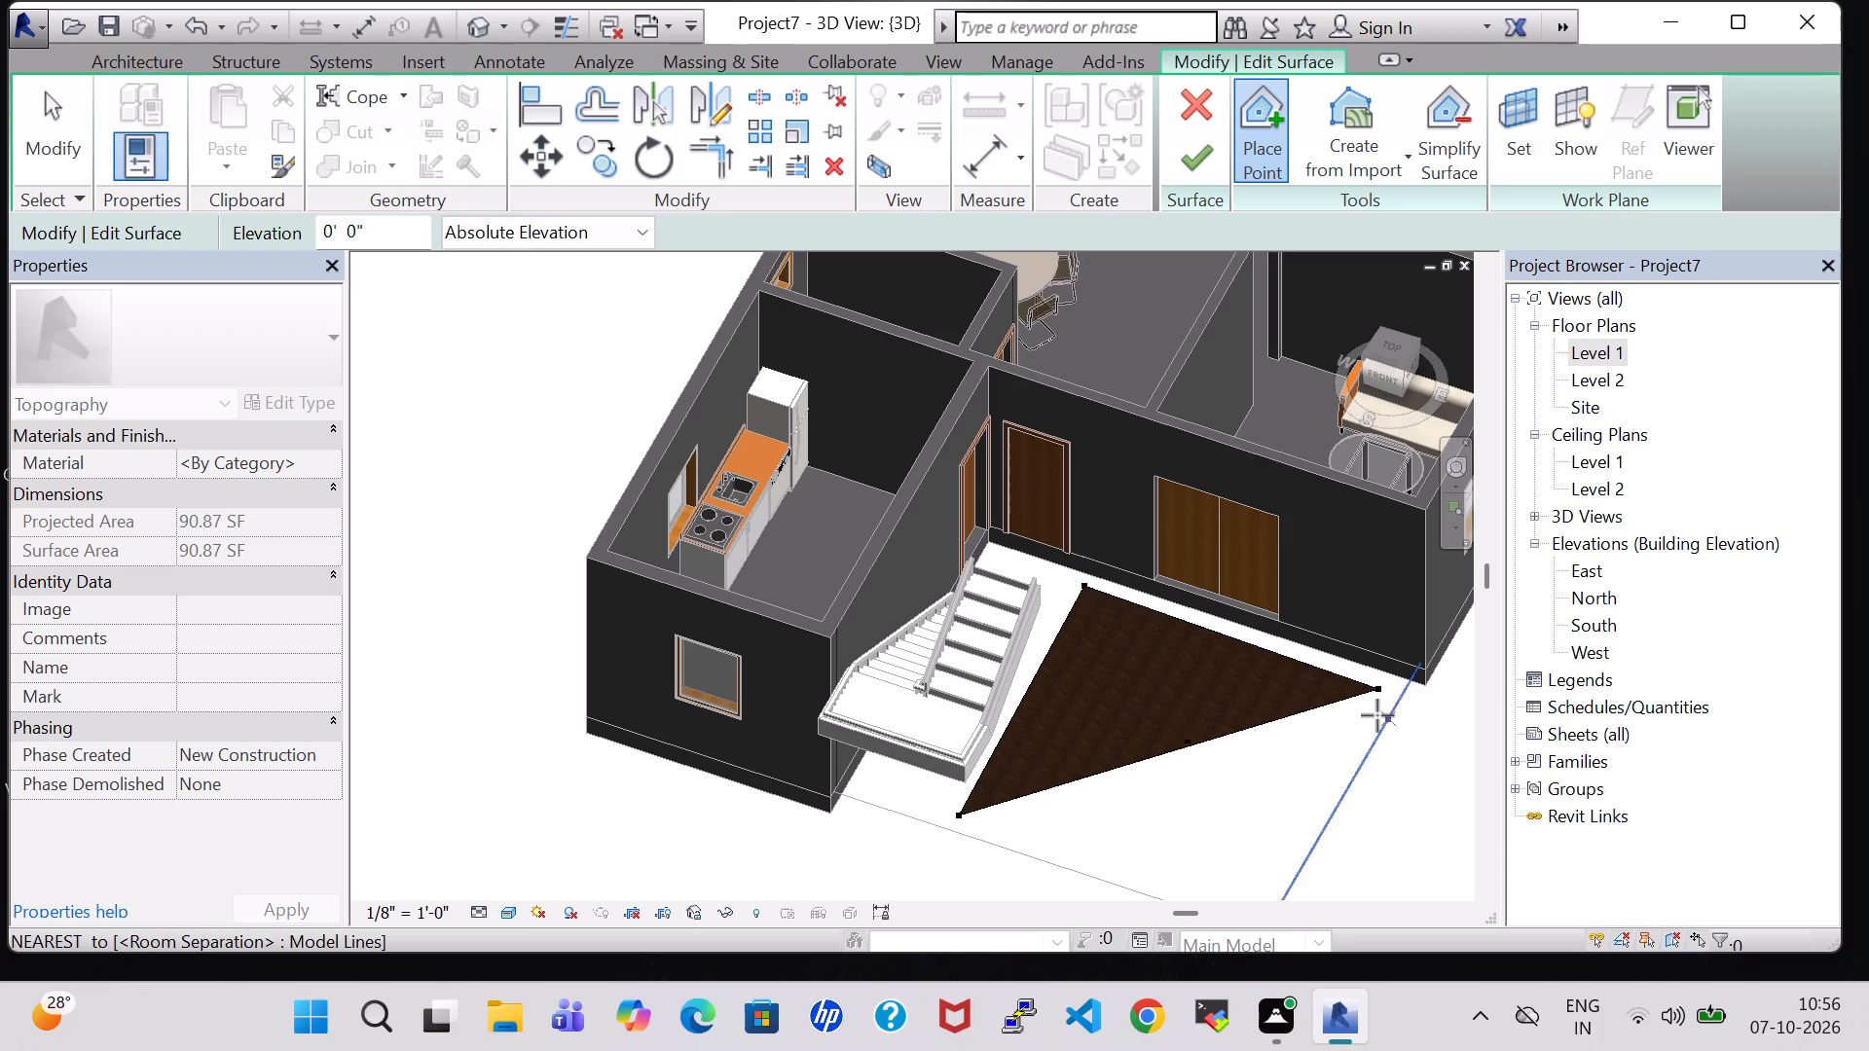
middle_drag(1238, 872, 1159, 700)
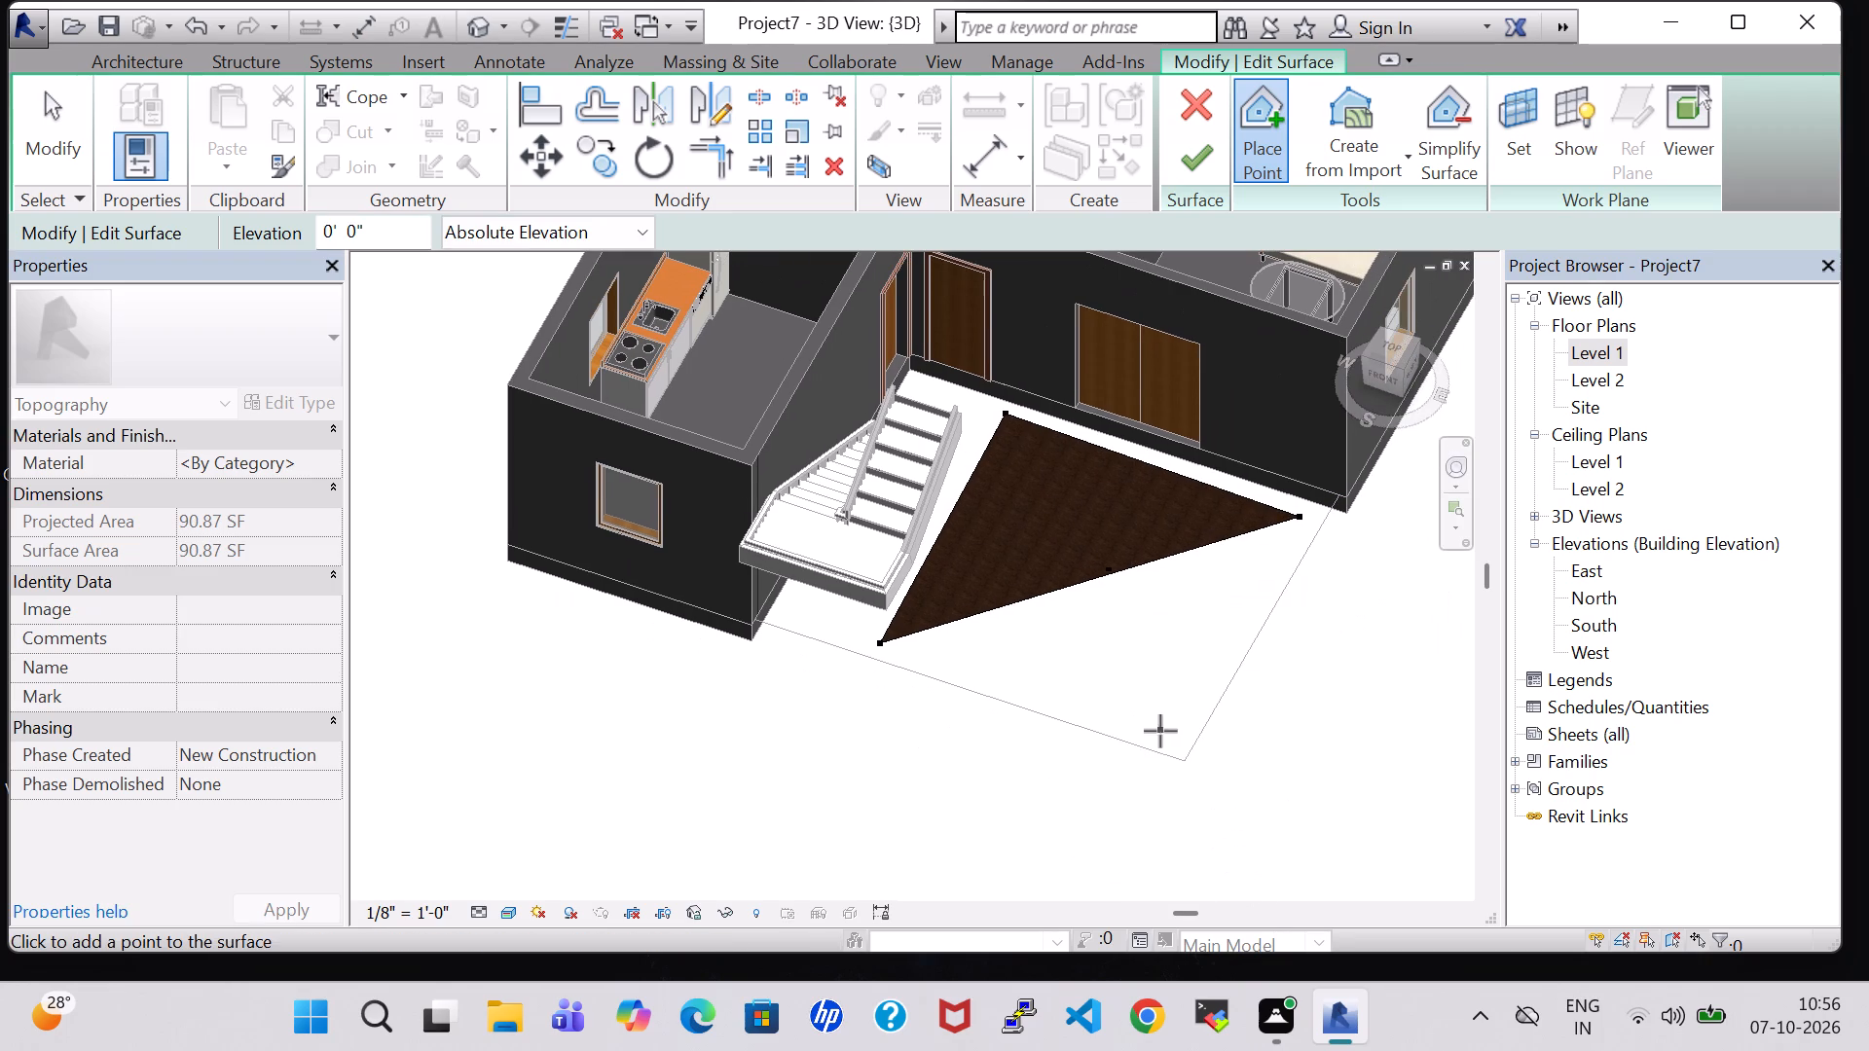
click(1179, 753)
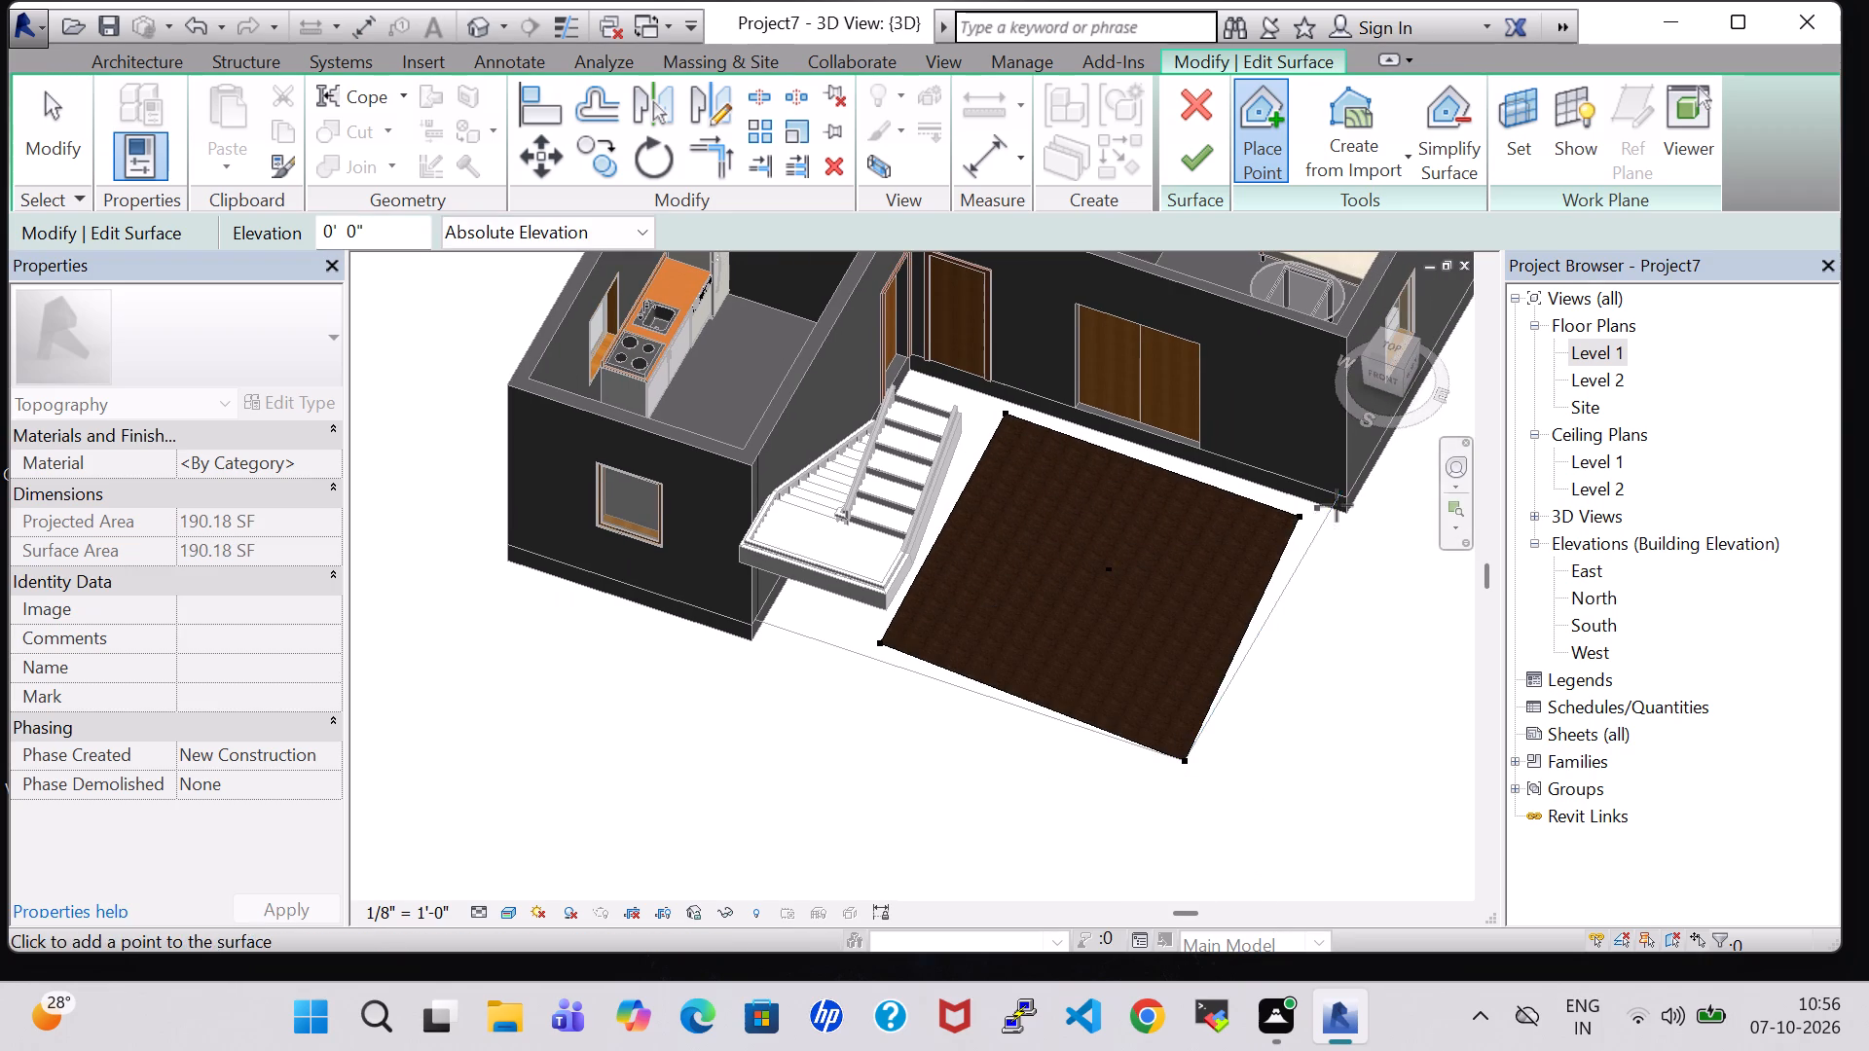
Extend the toposurface to the house walls with points at the inner door corner, far wall end and kitchen's outer corner, and finish the surface.
click(1332, 518)
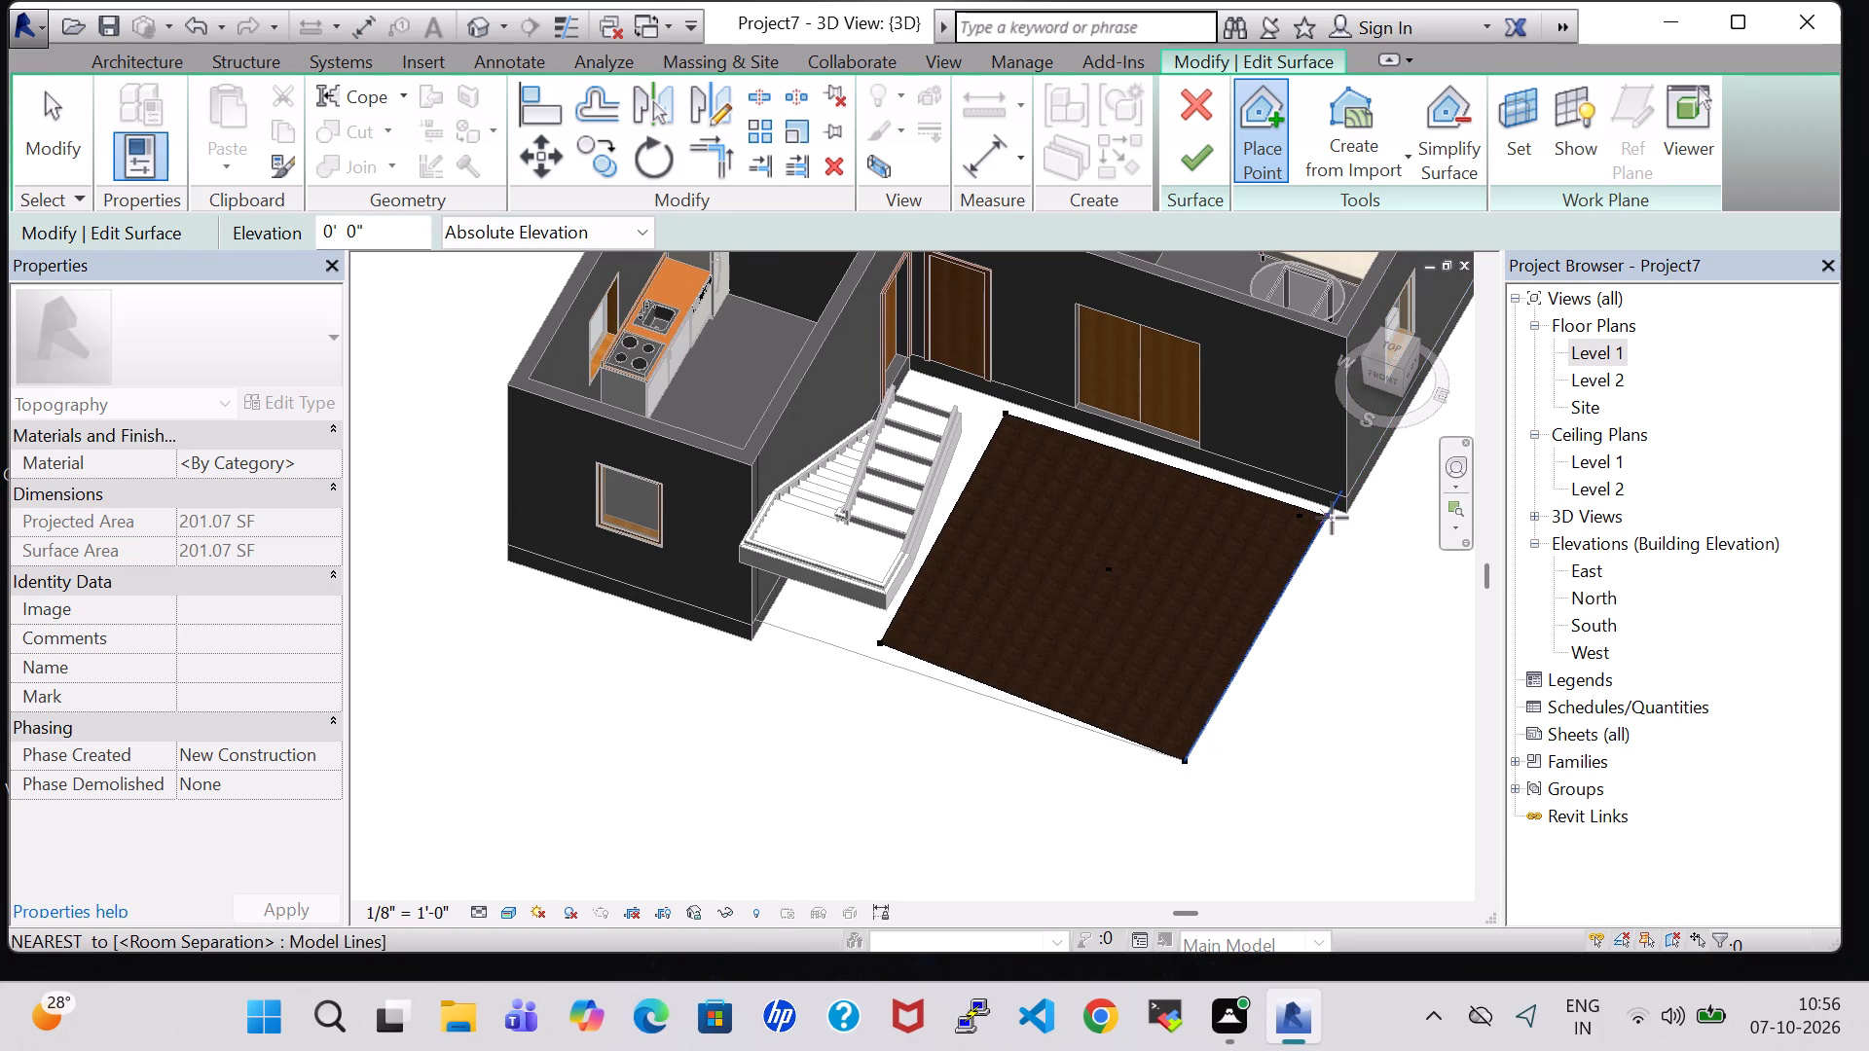
click(913, 378)
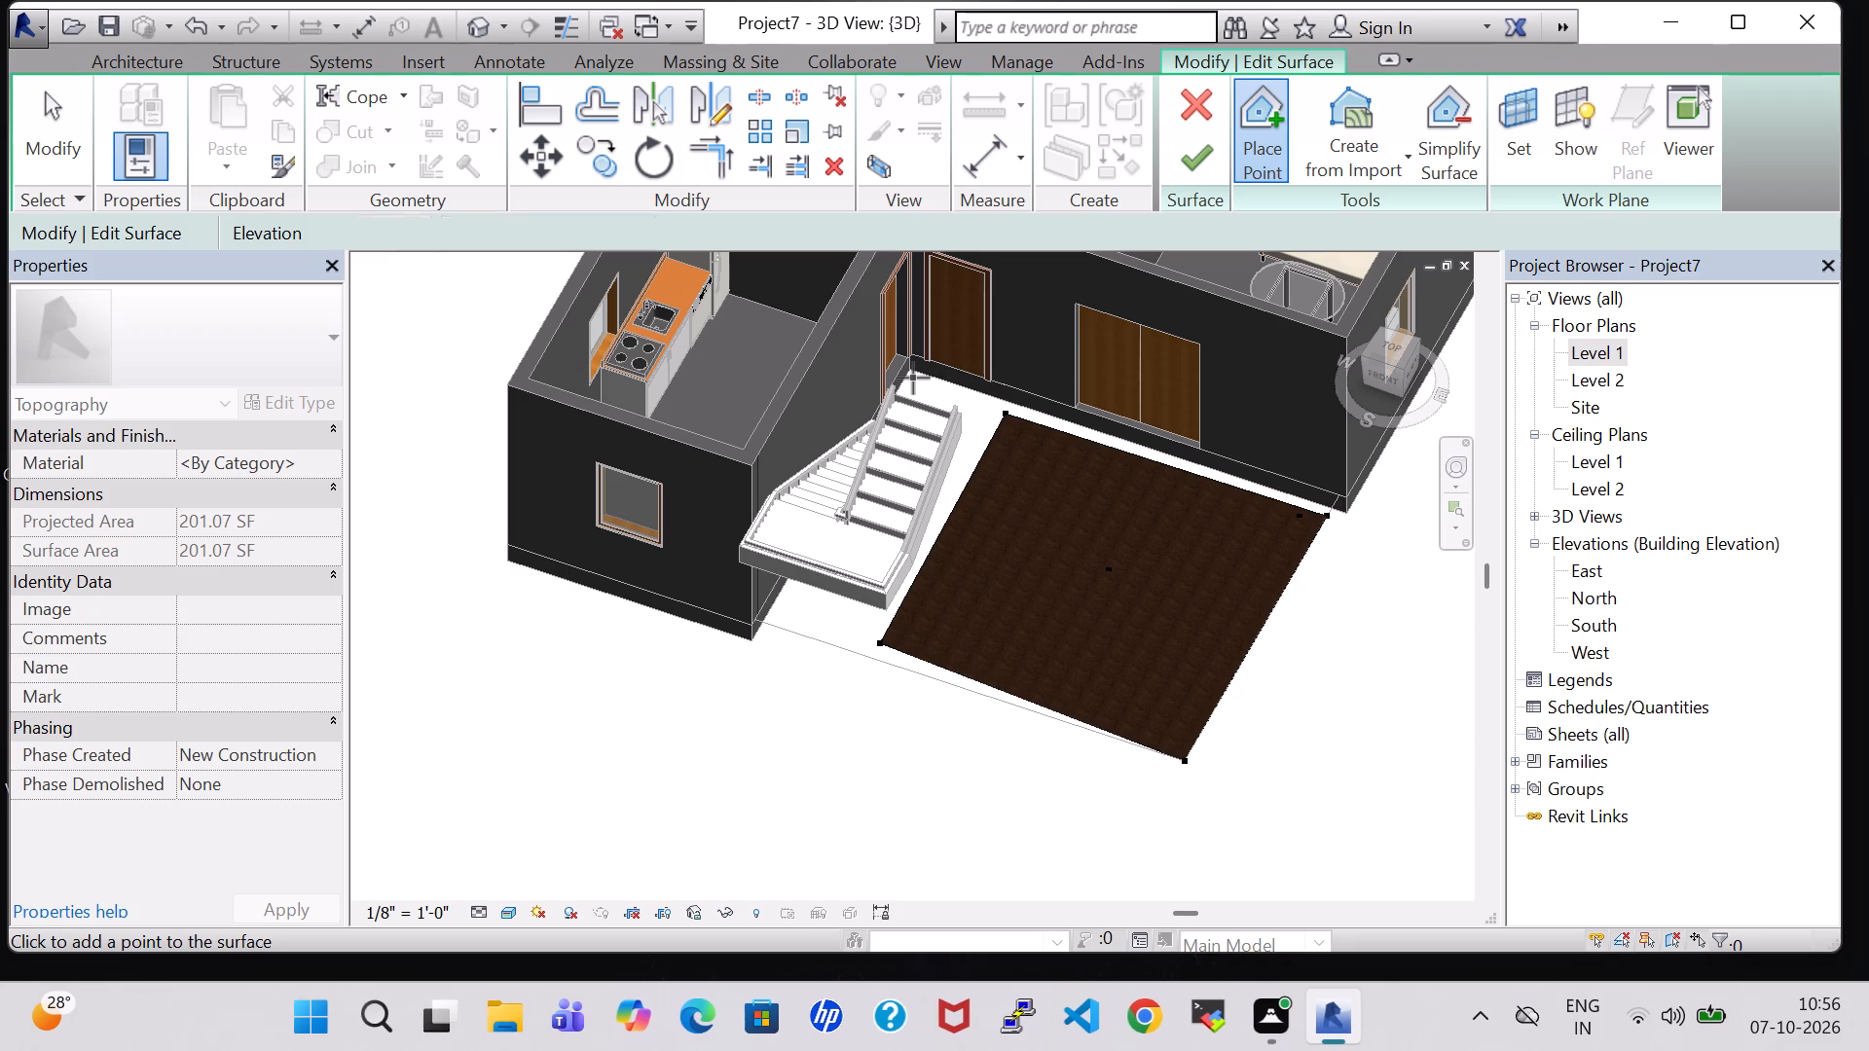
scroll(913, 378, up, 3)
click(911, 365)
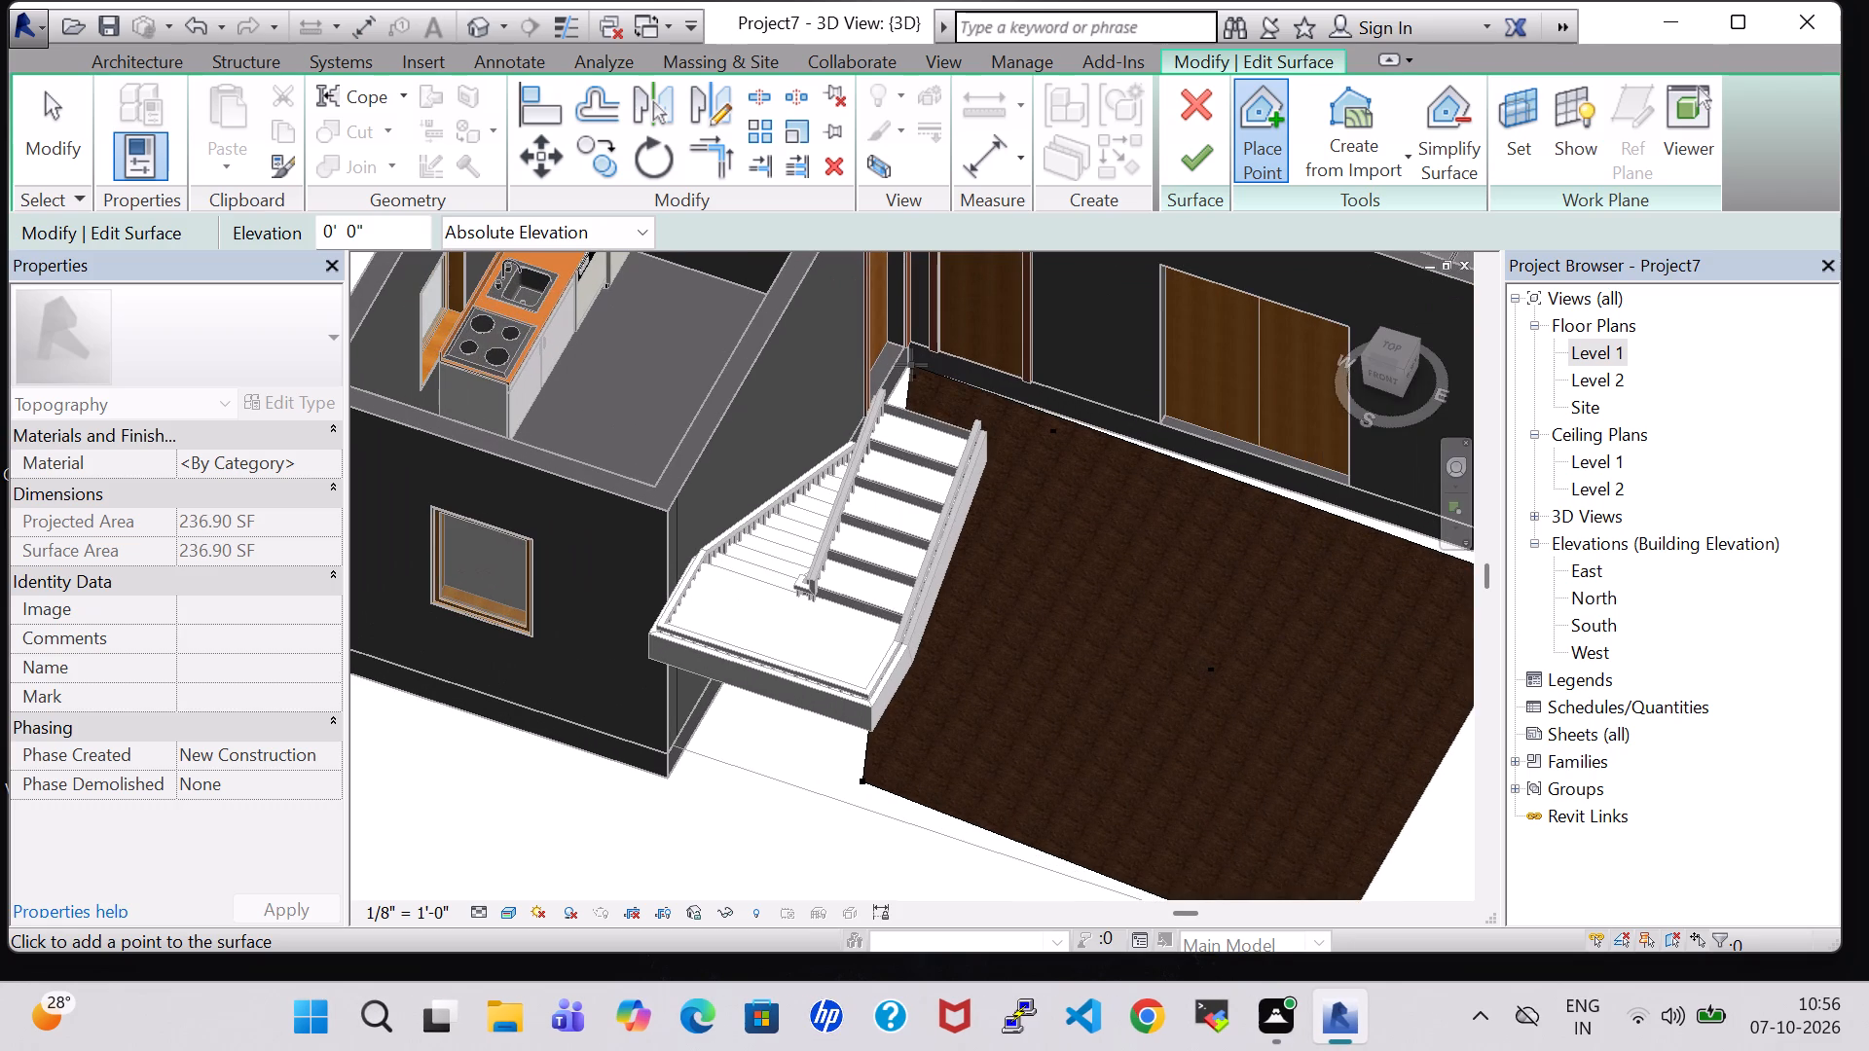
scroll(911, 365, up, 6)
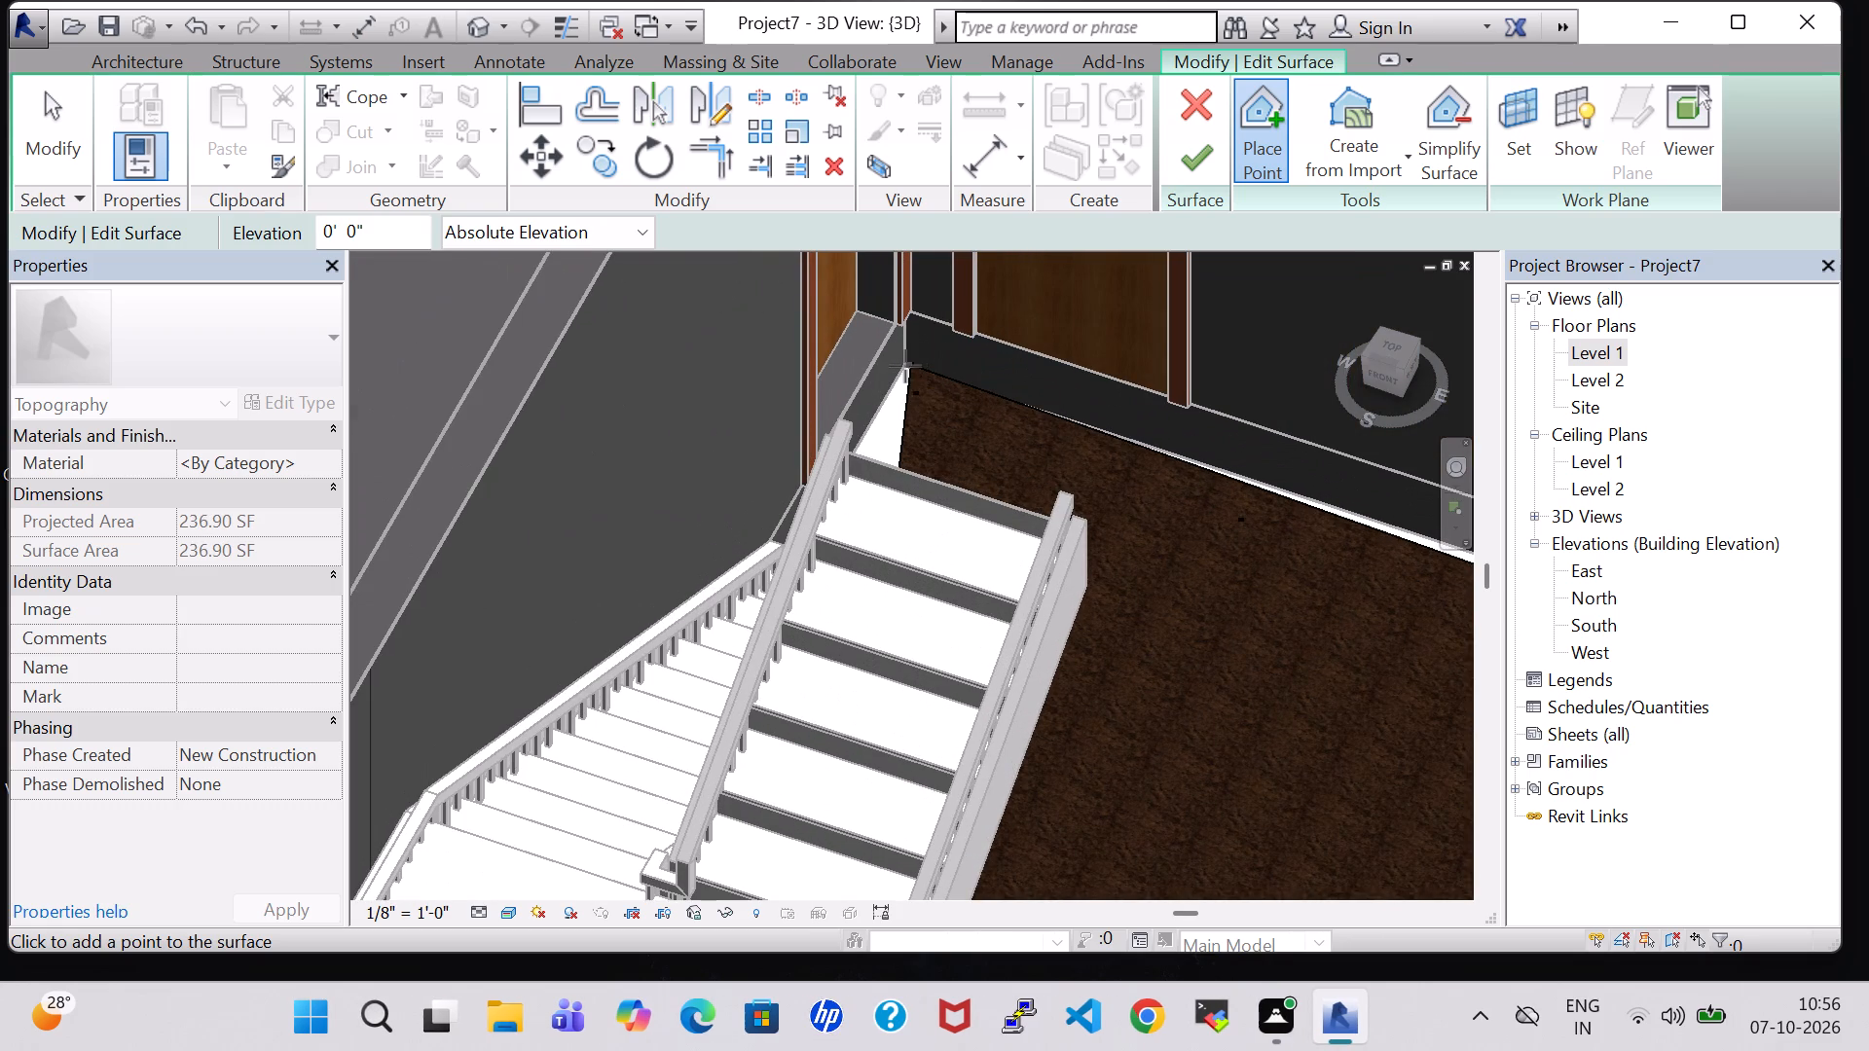
click(905, 366)
scroll(1285, 594, down, 6)
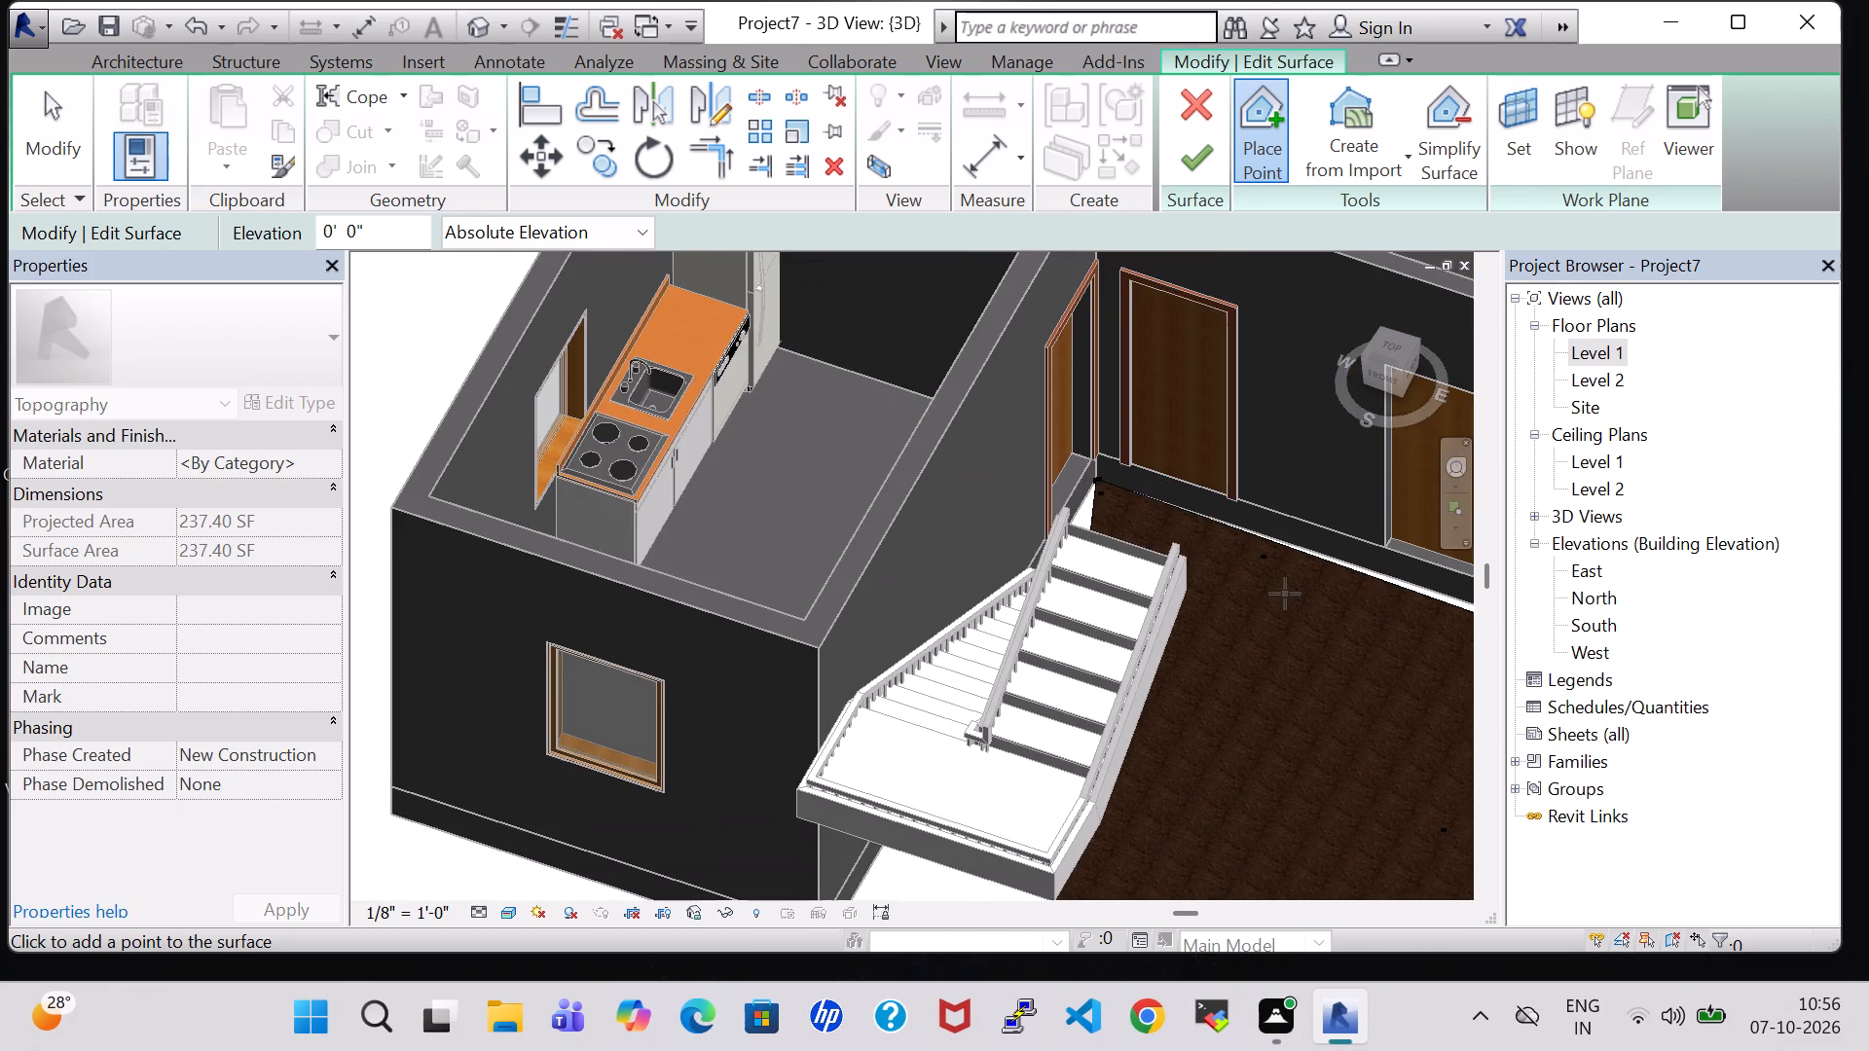
middle_drag(1285, 594, 997, 562)
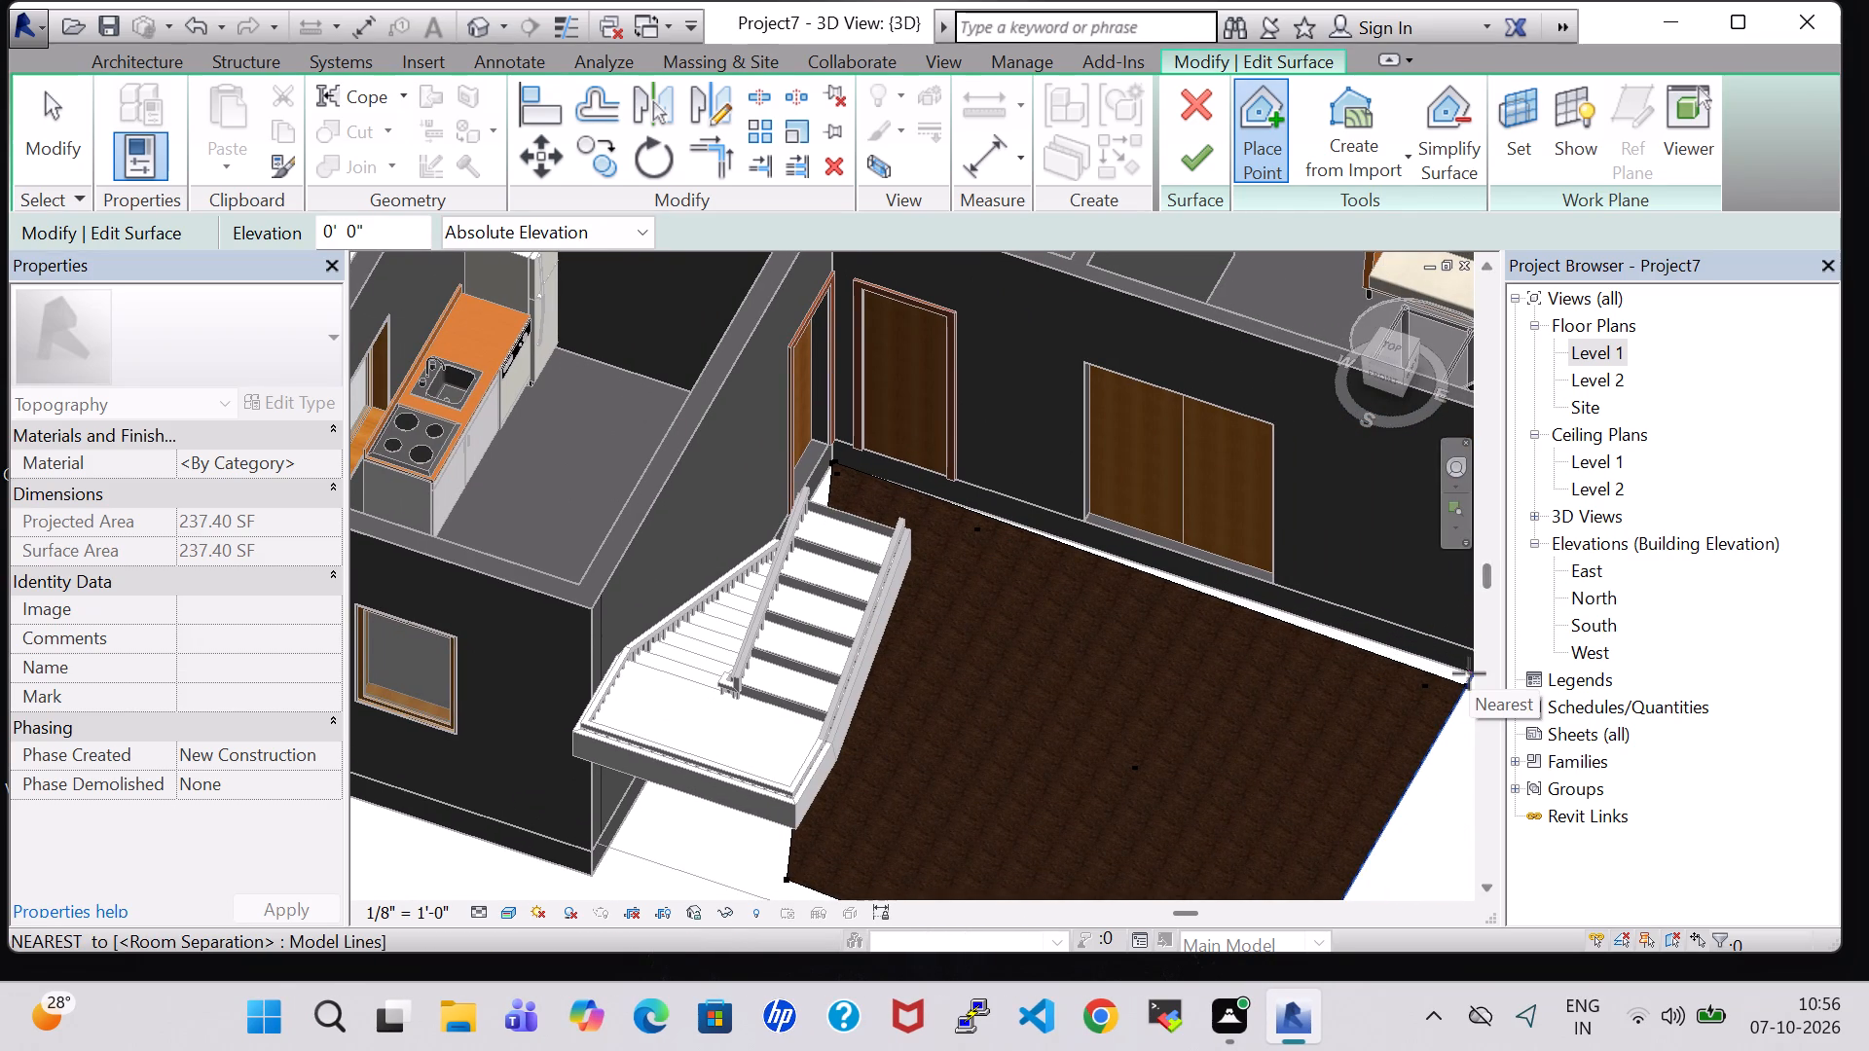
click(1469, 673)
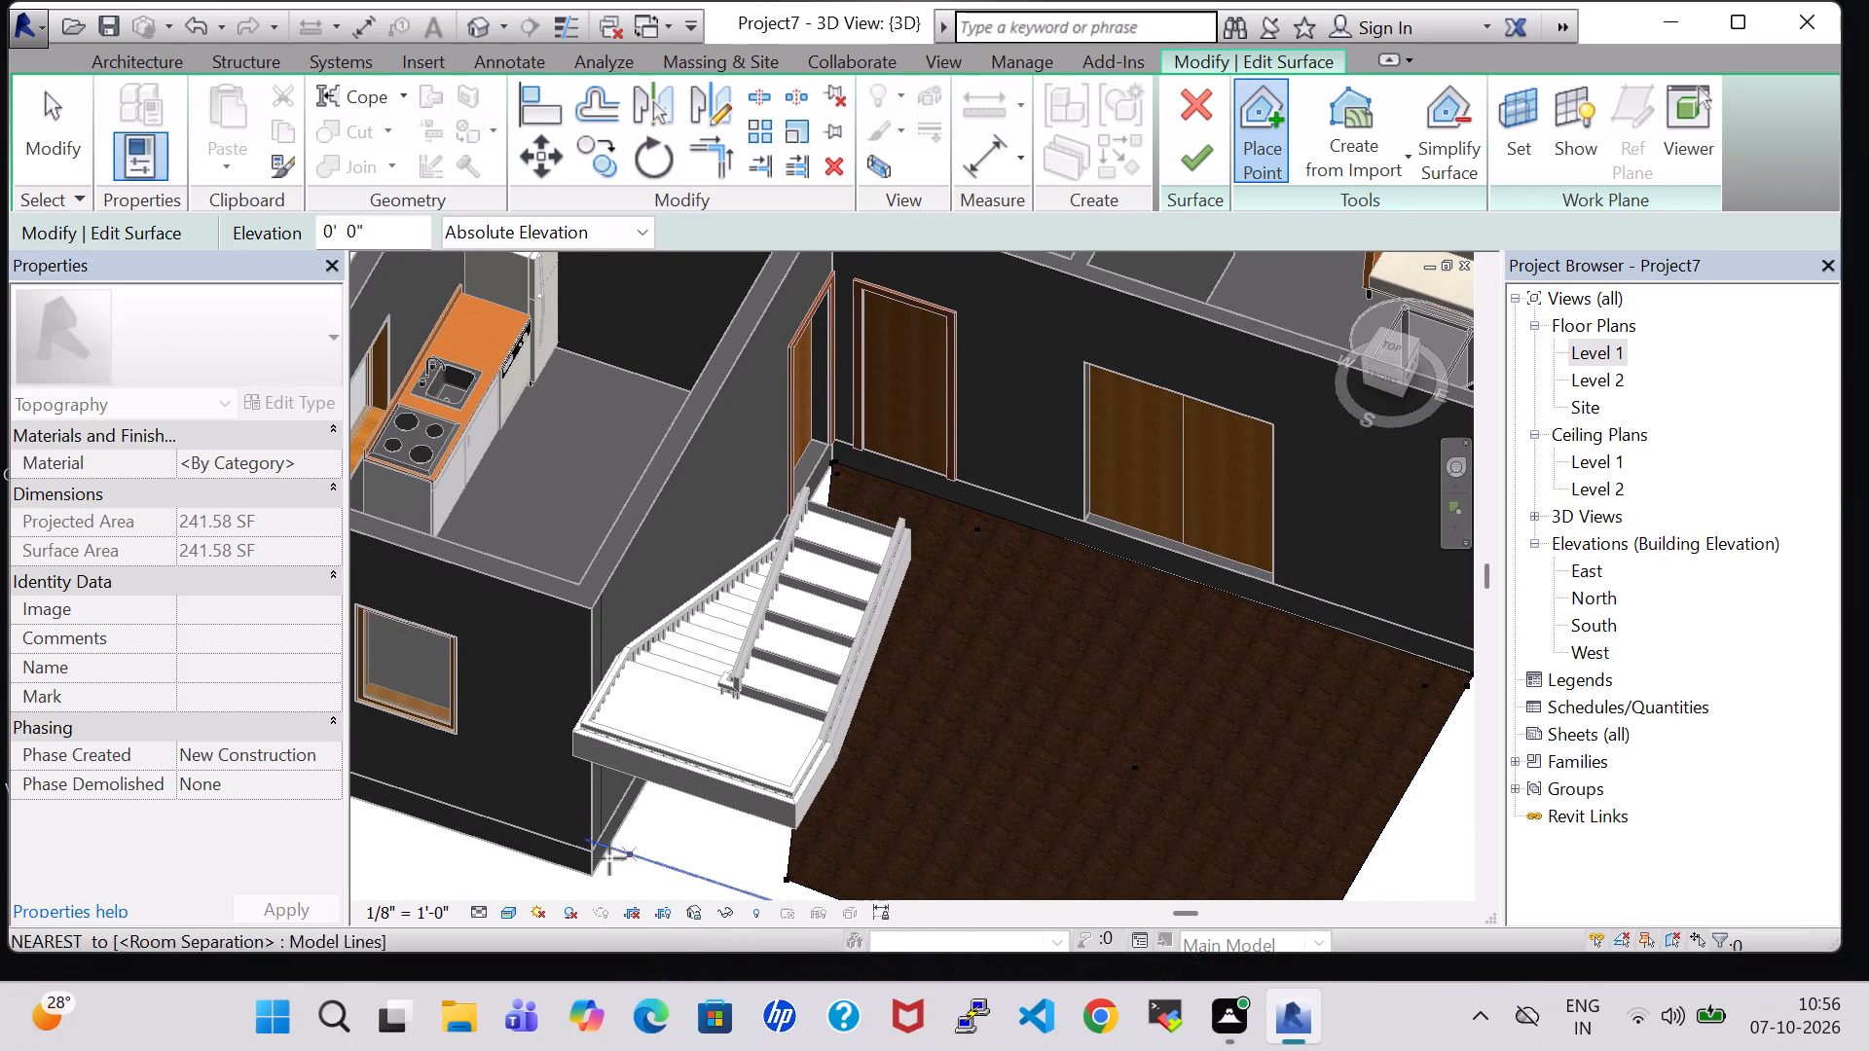
click(608, 854)
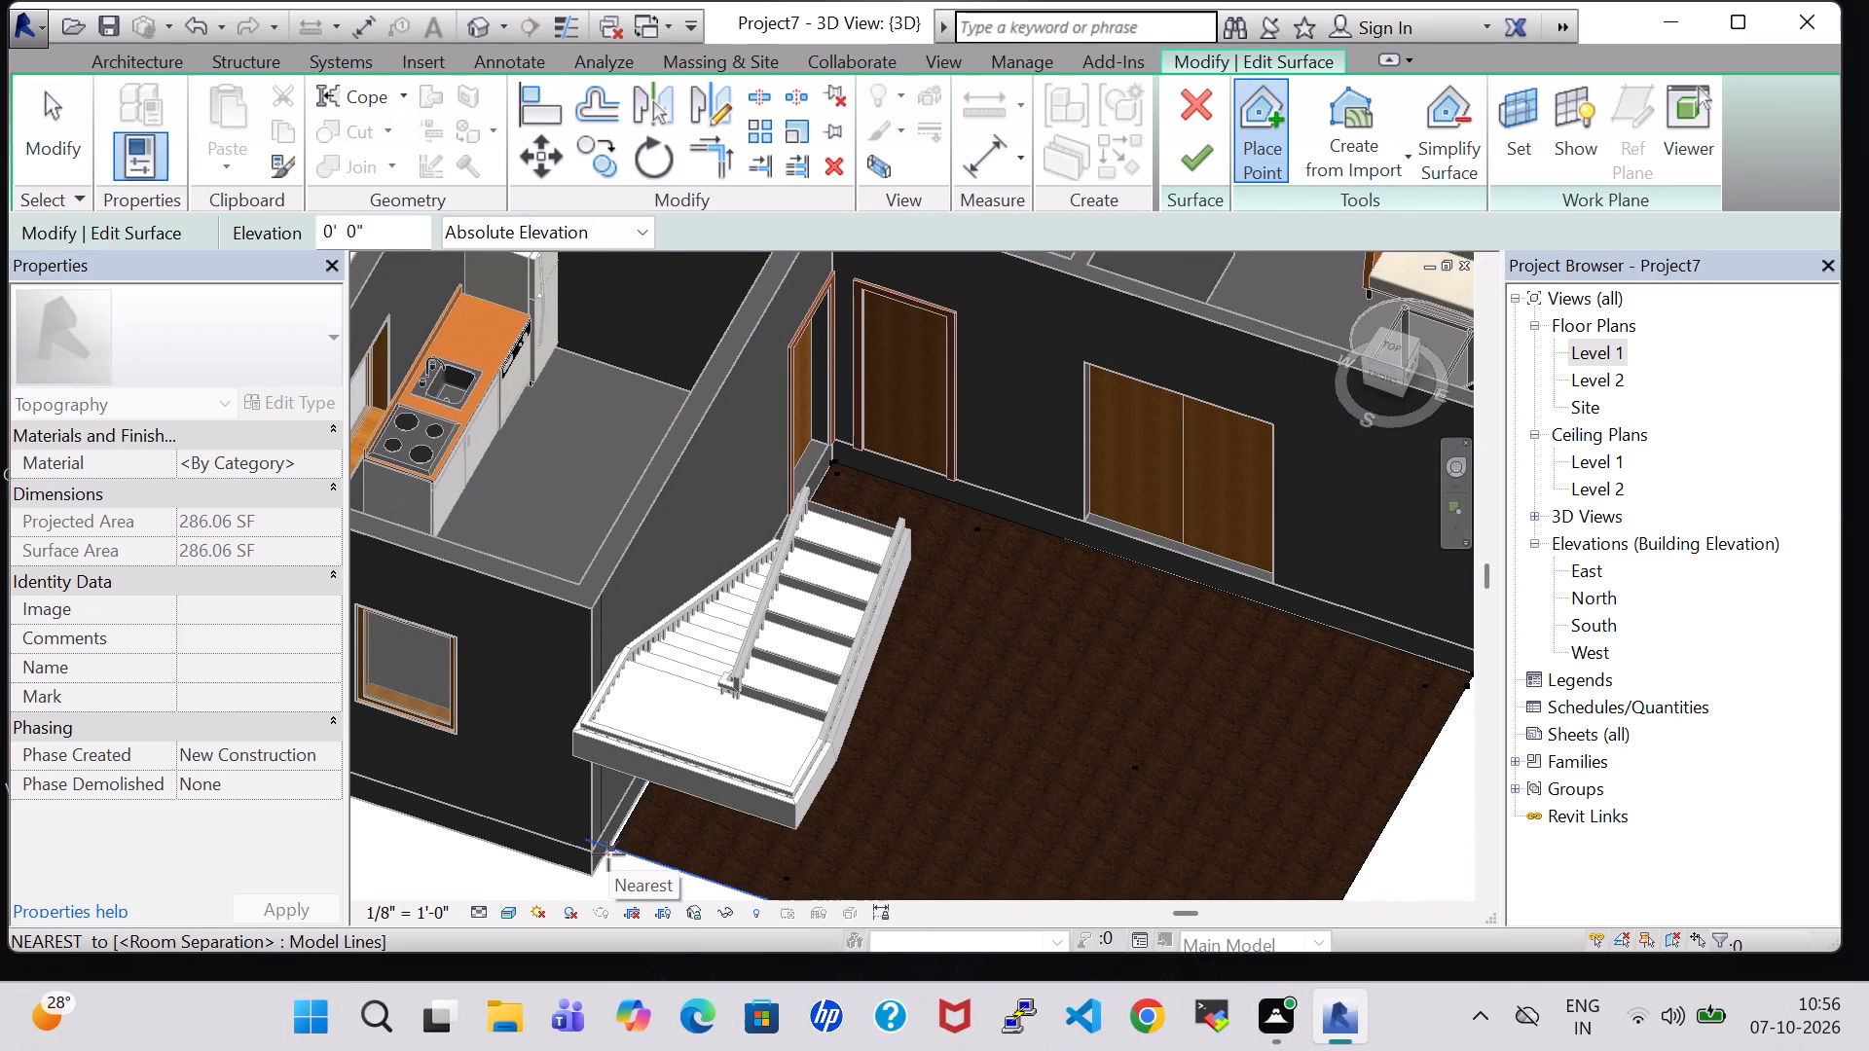
scroll(608, 852, up, 7)
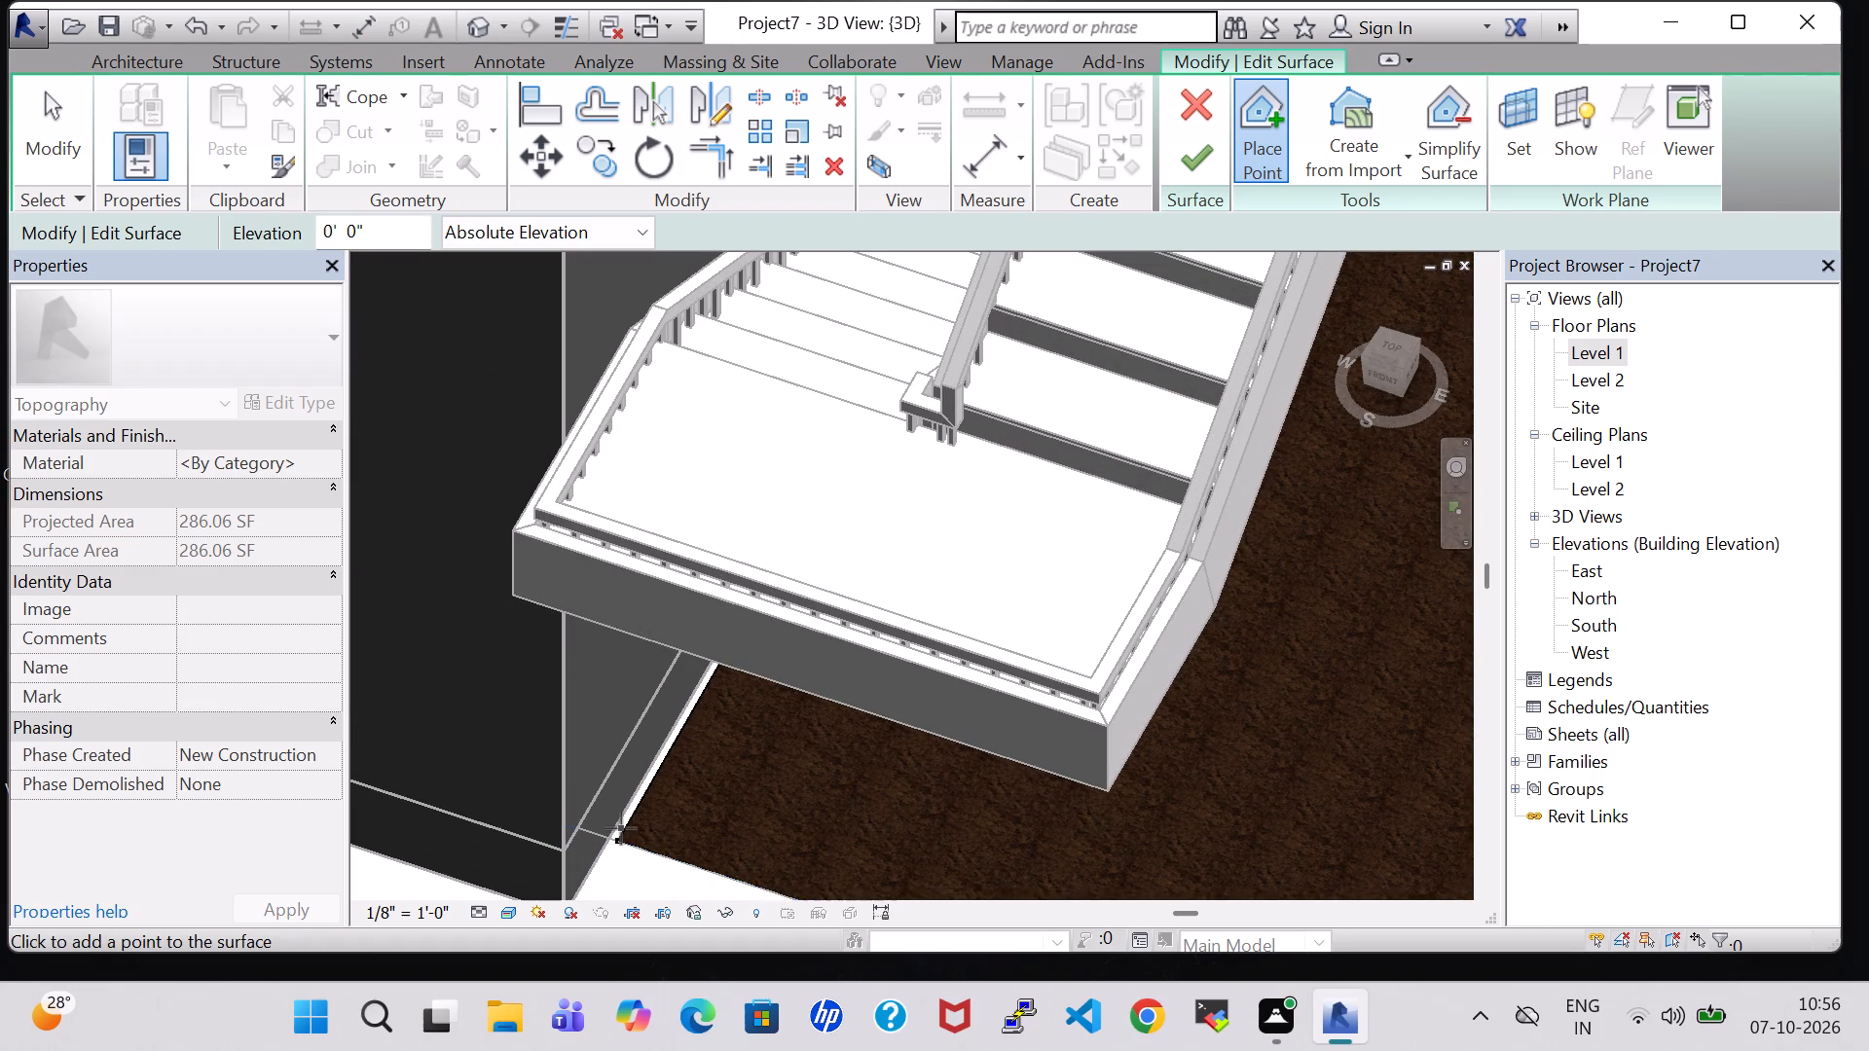
click(614, 837)
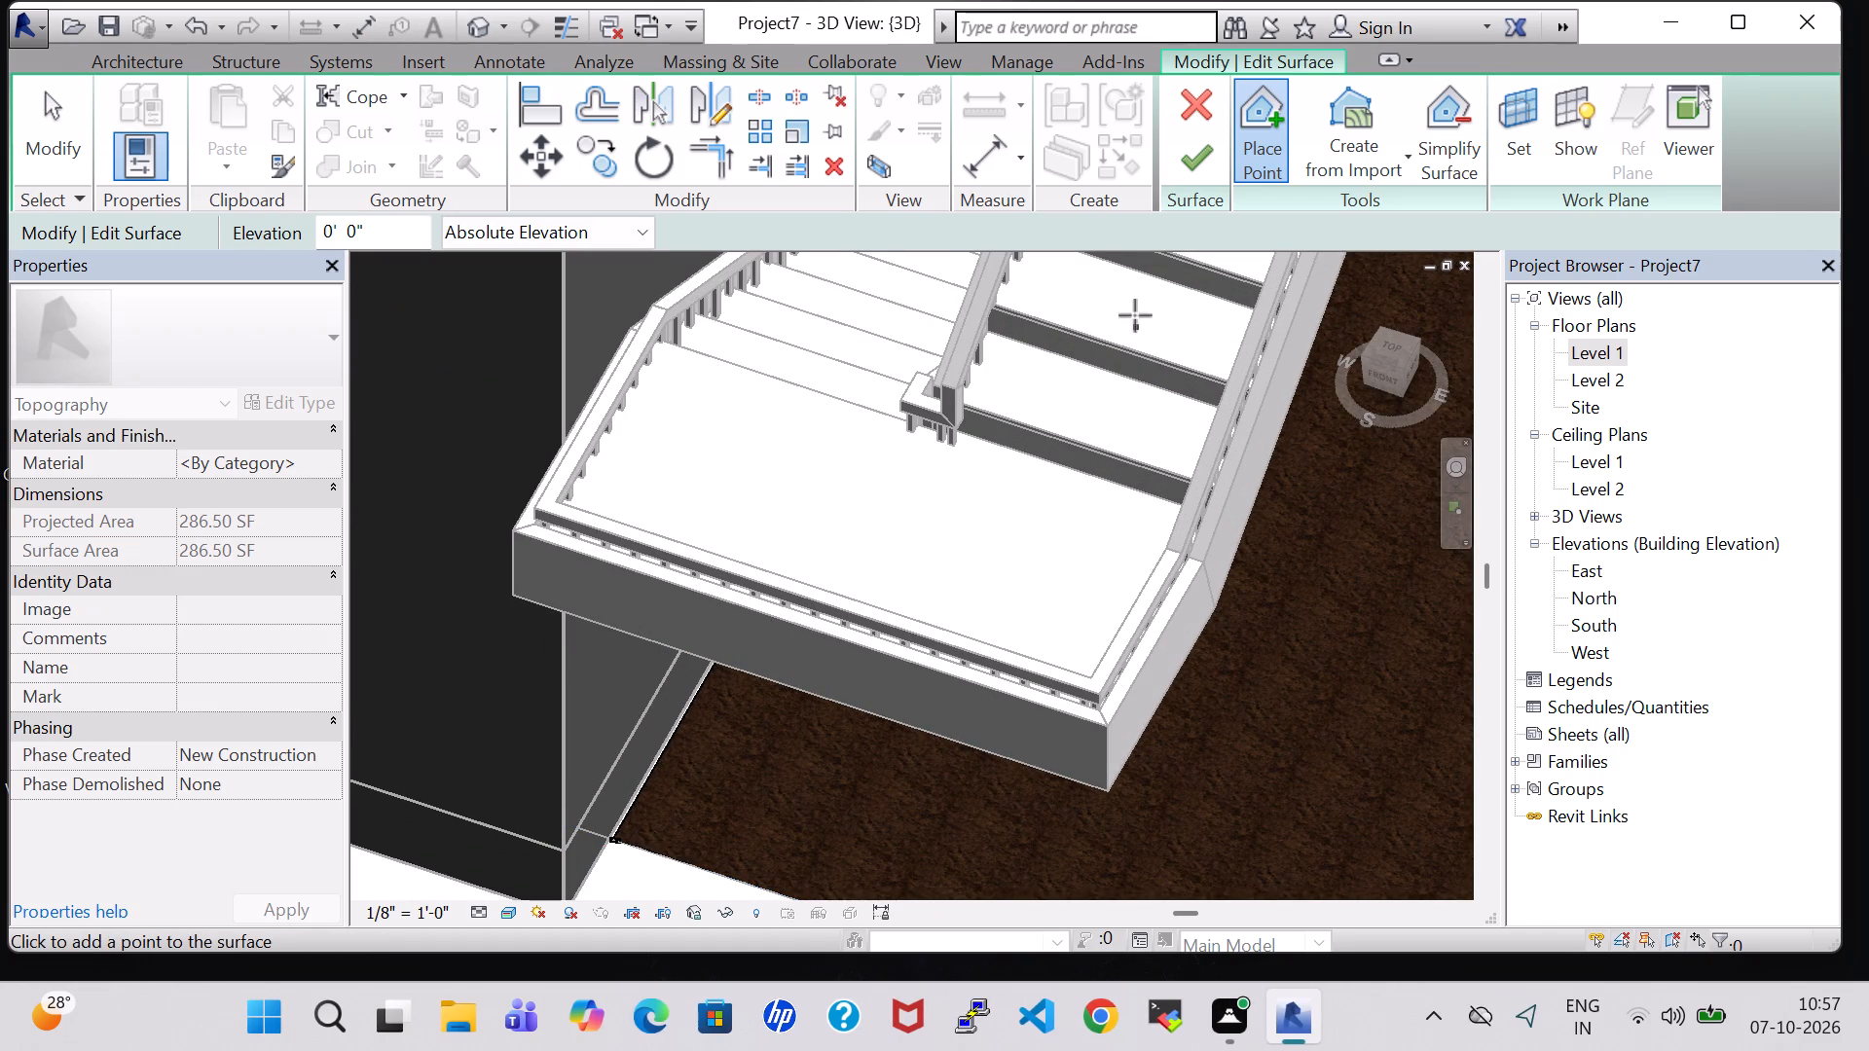
click(1190, 142)
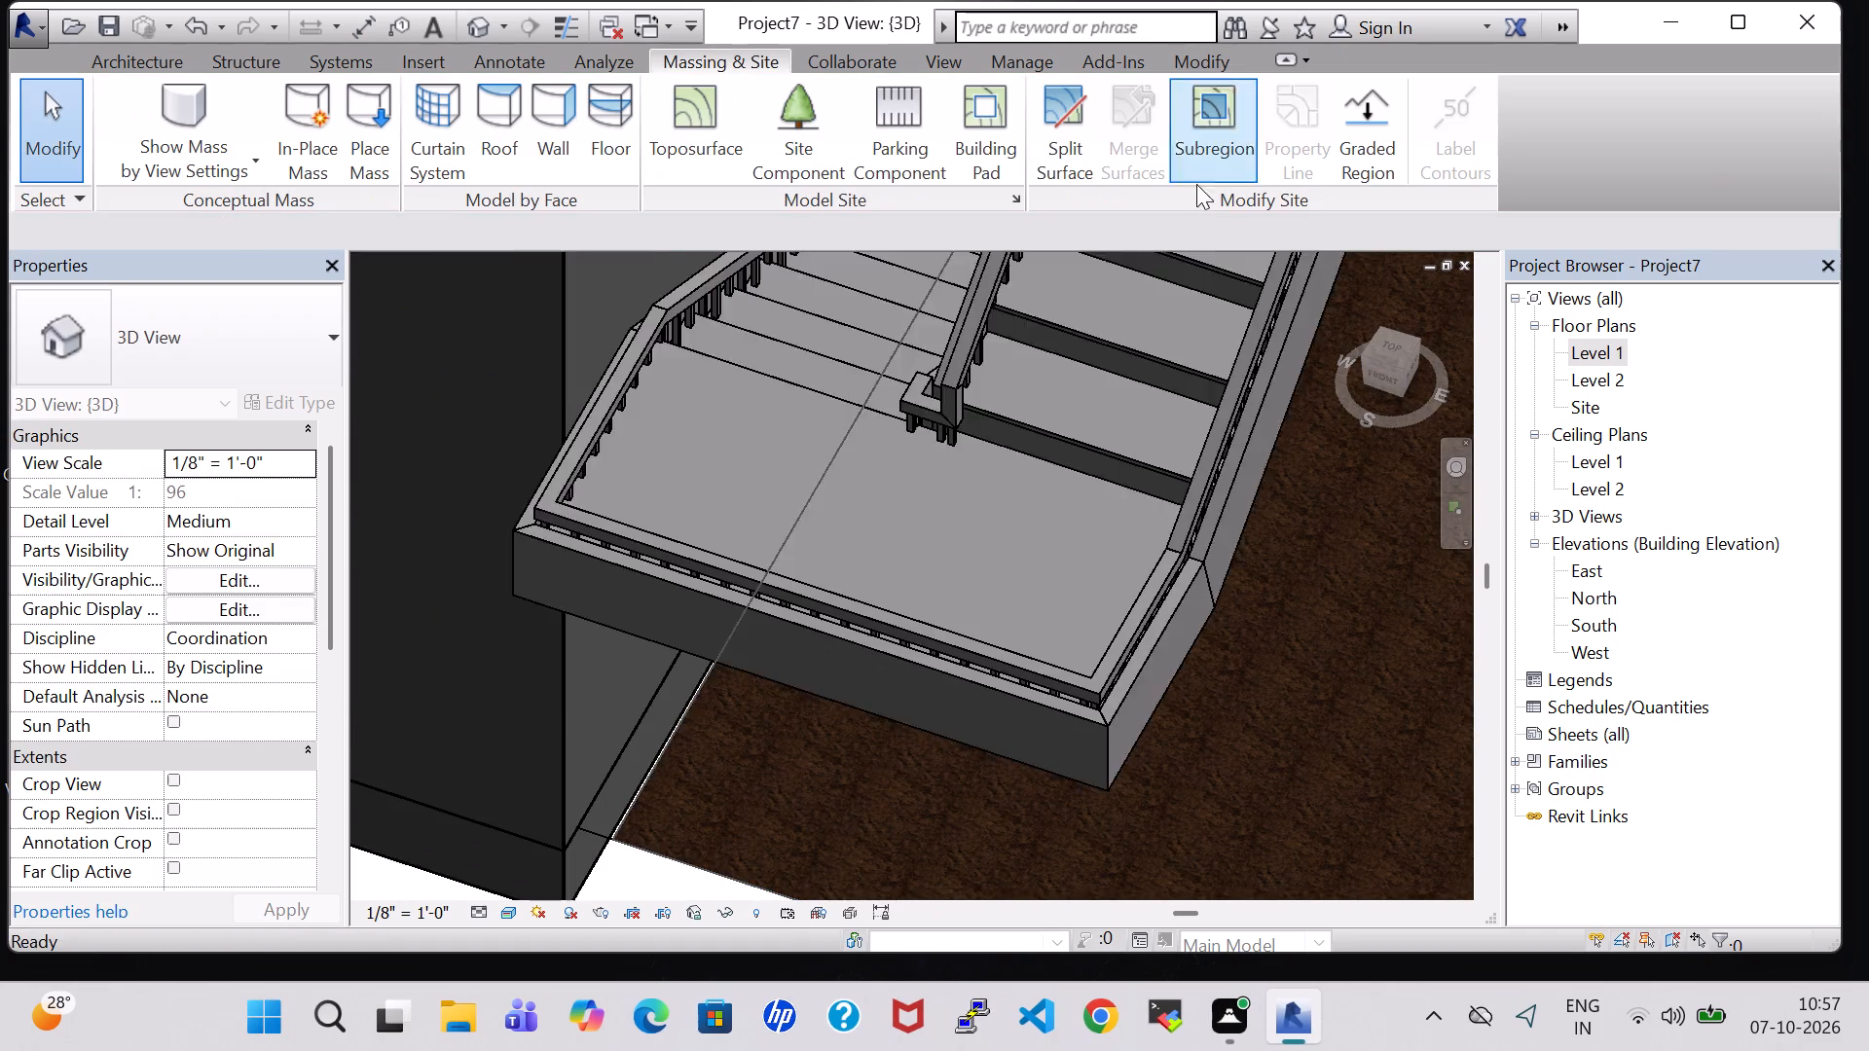
Start a Level 1 site component with the RPC Tree - Deciduous type set to Blue Berry Elder - 15'.
scroll(1306, 528, down, 7)
middle_drag(1376, 643, 1135, 695)
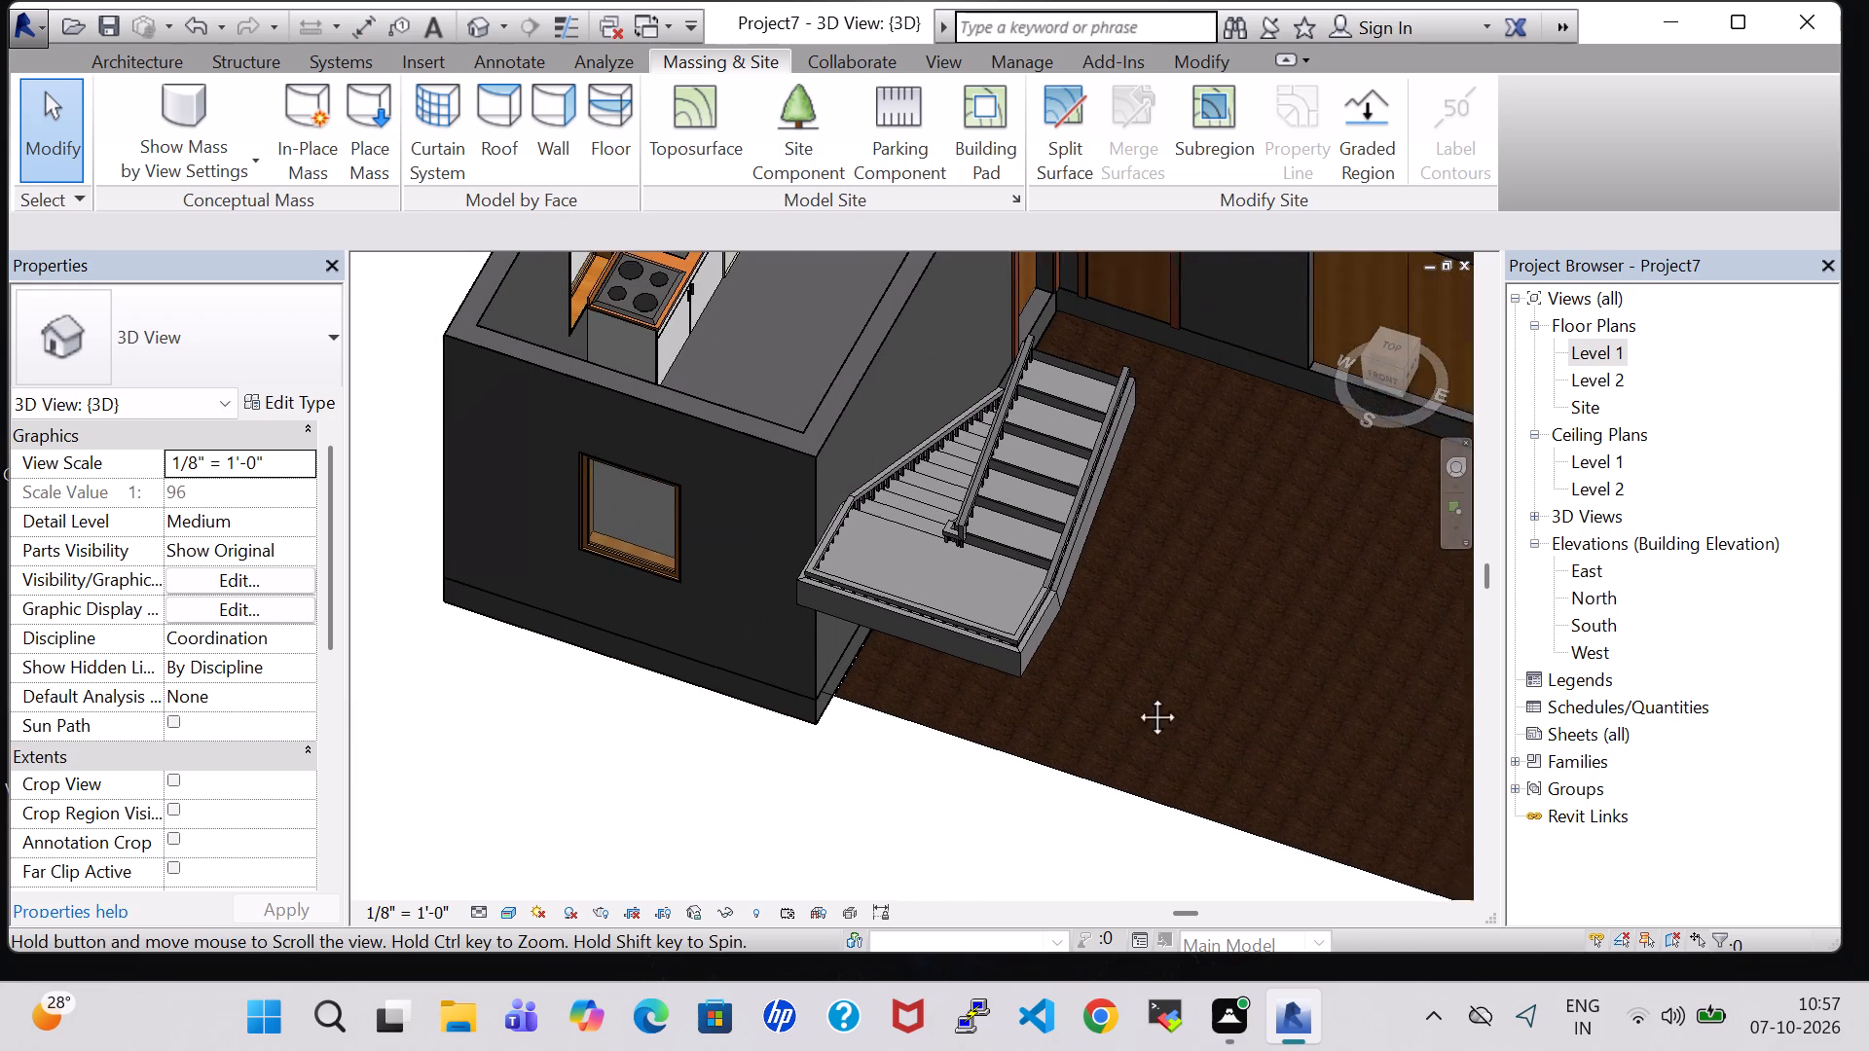
middle_drag(1135, 695, 1035, 710)
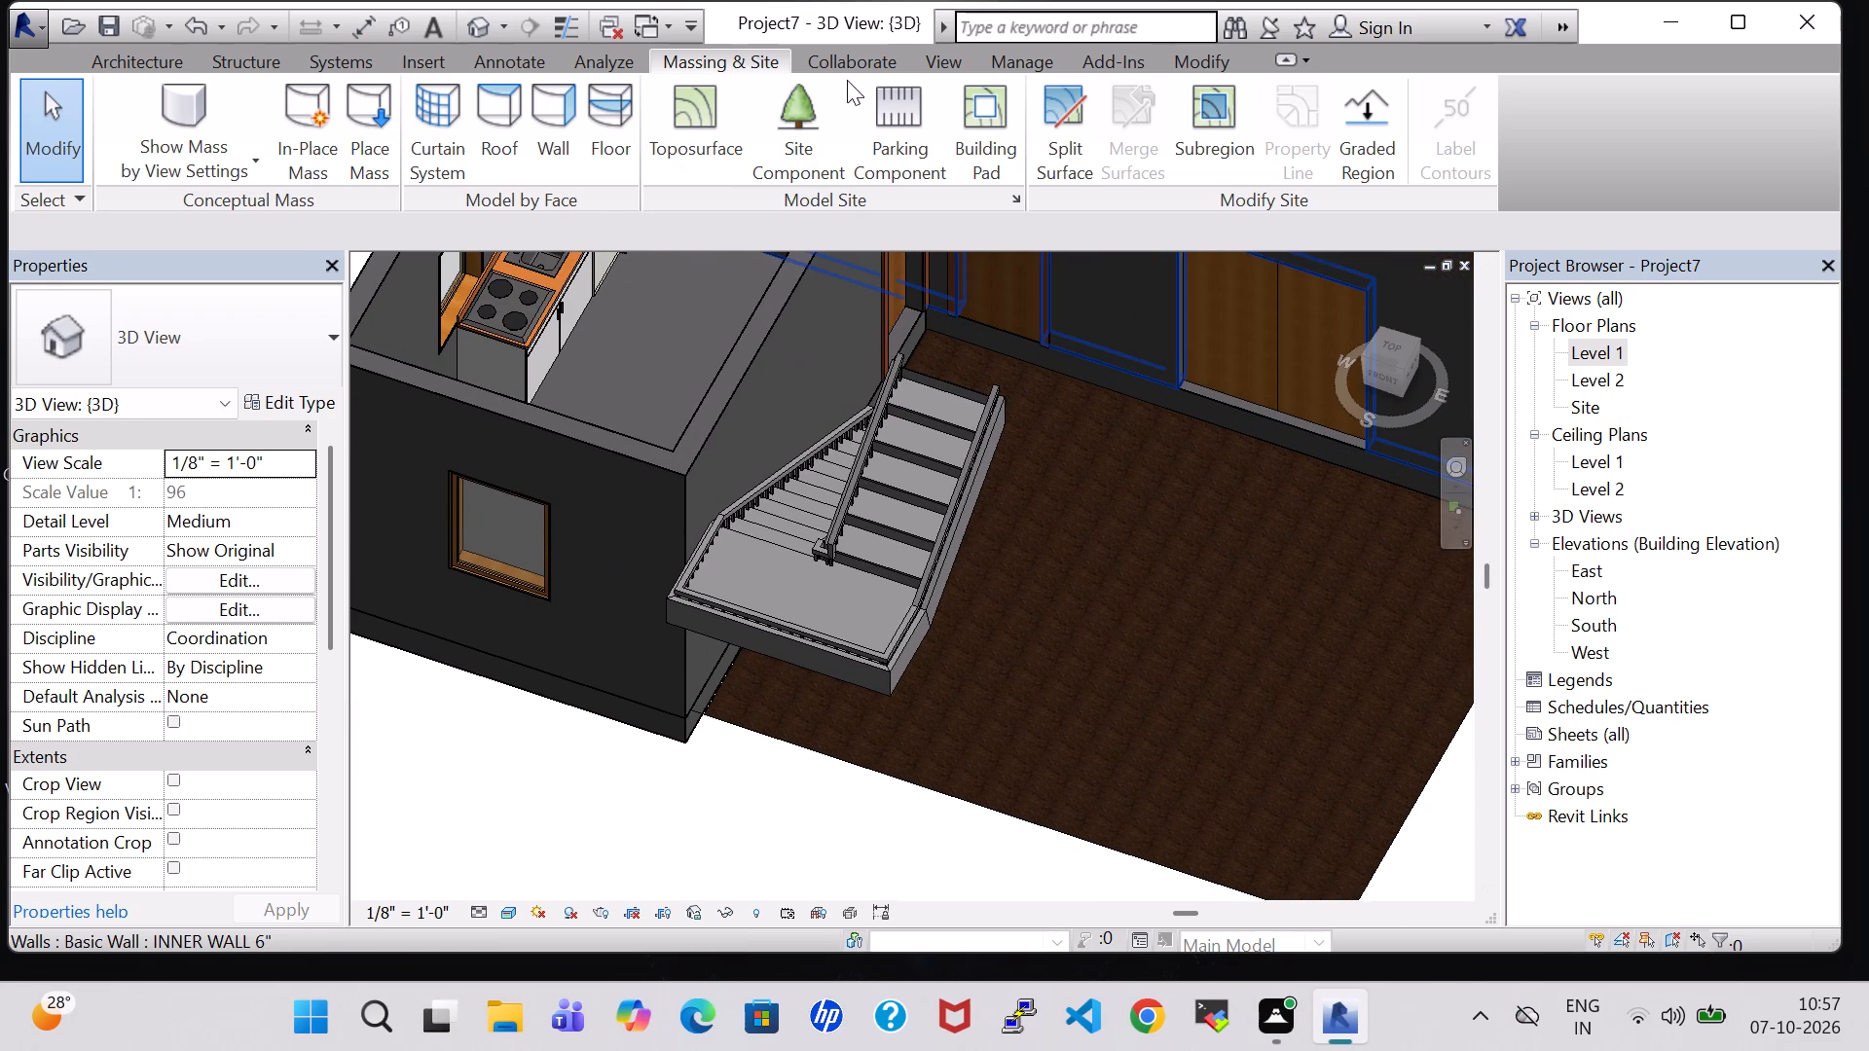
click(793, 108)
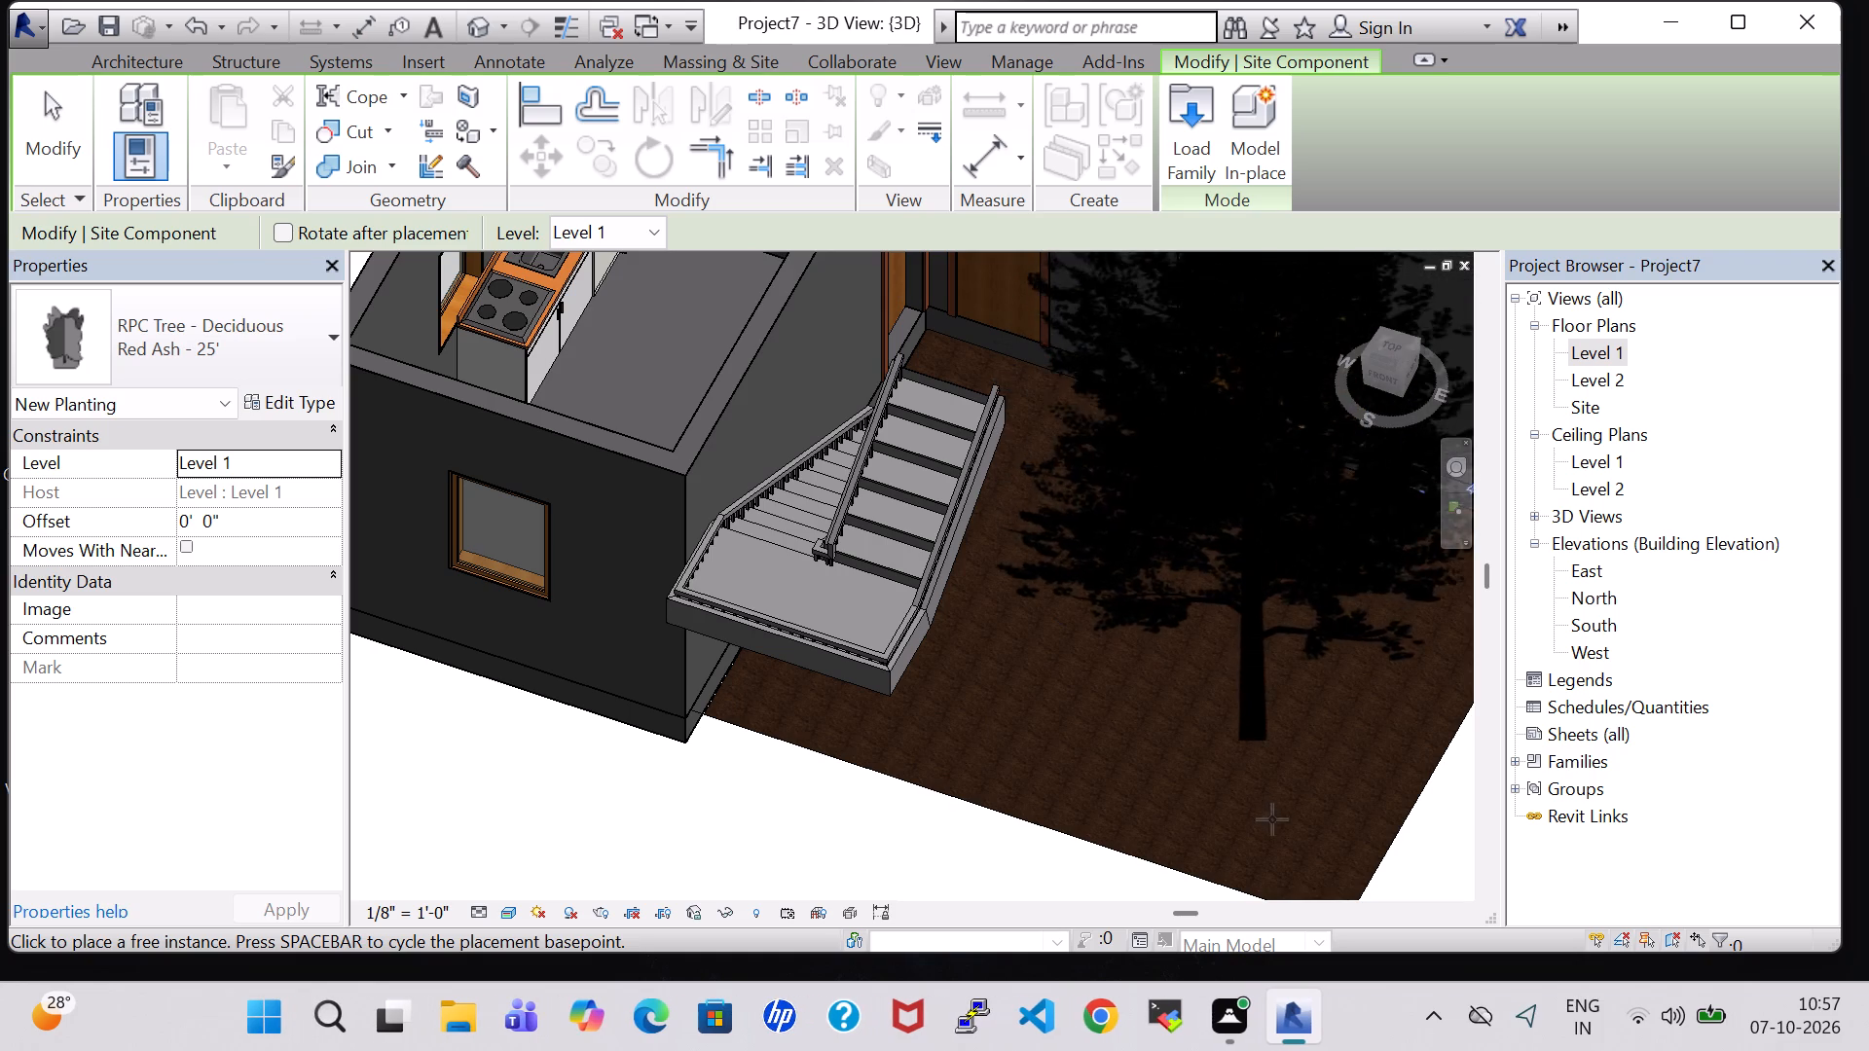
click(303, 397)
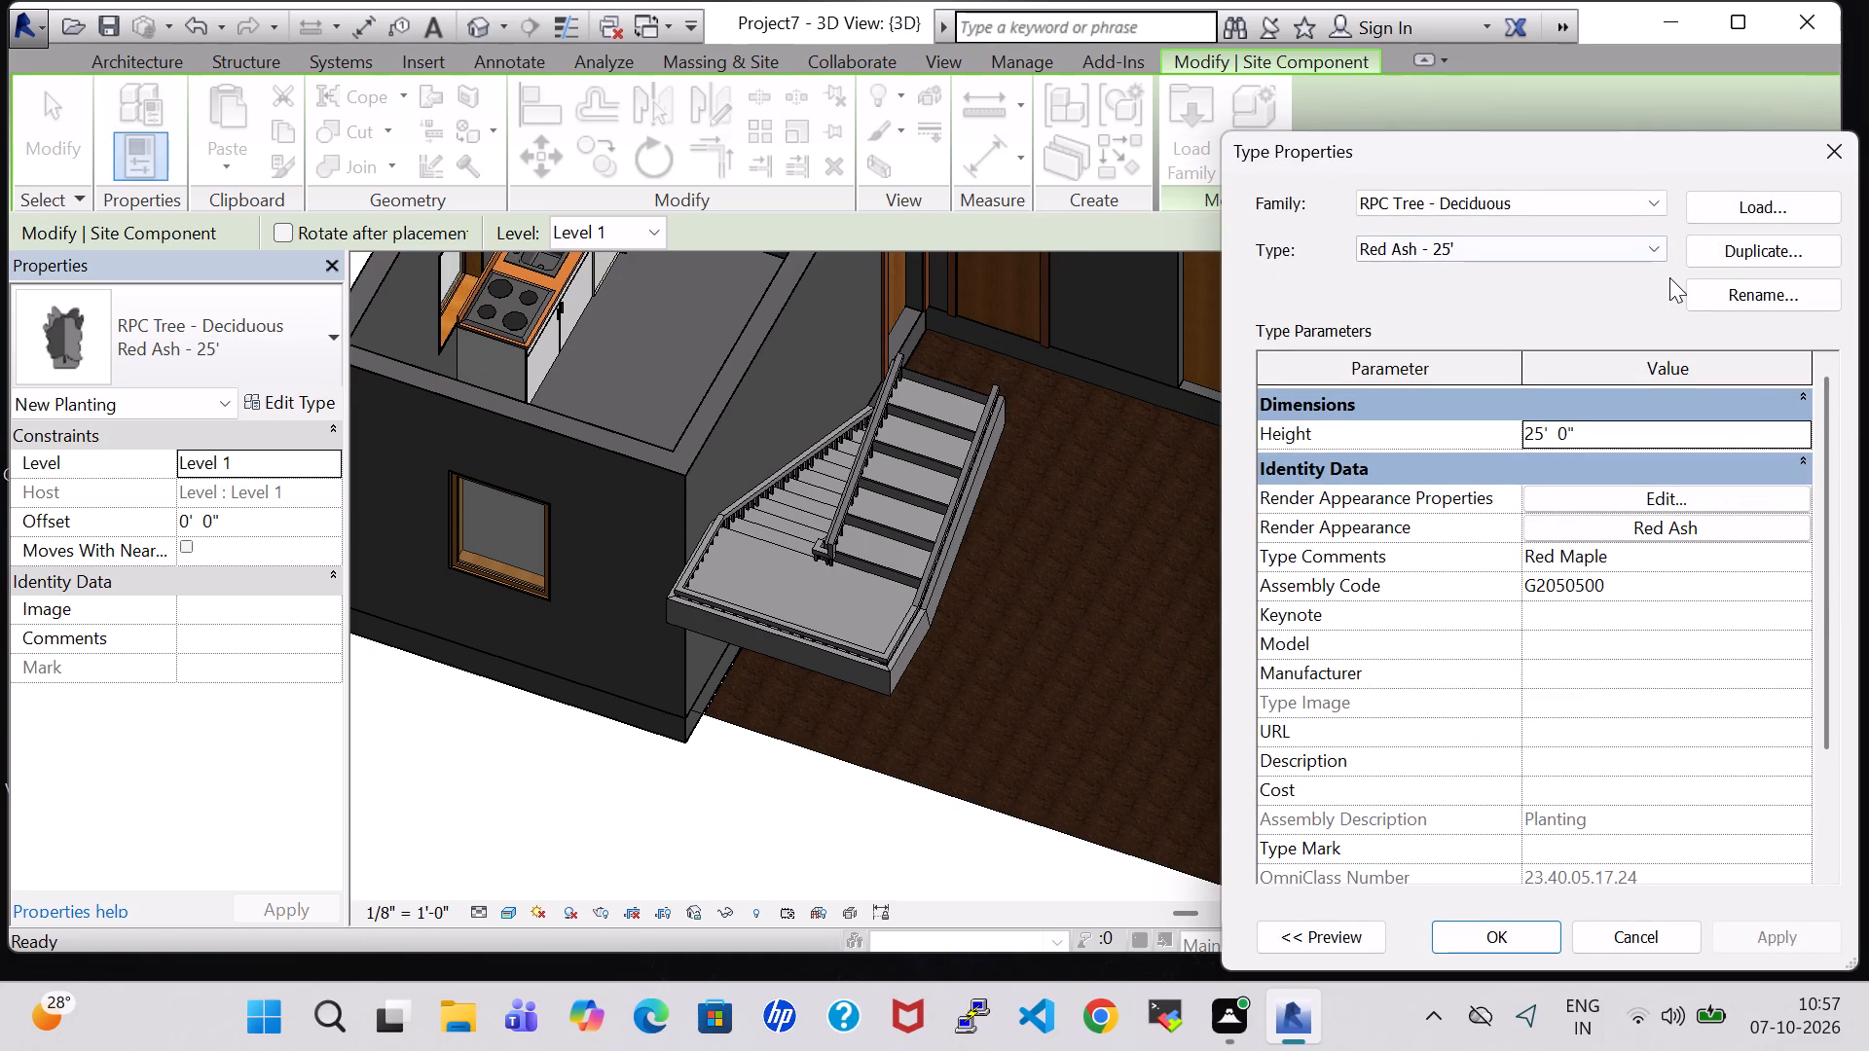
click(1661, 248)
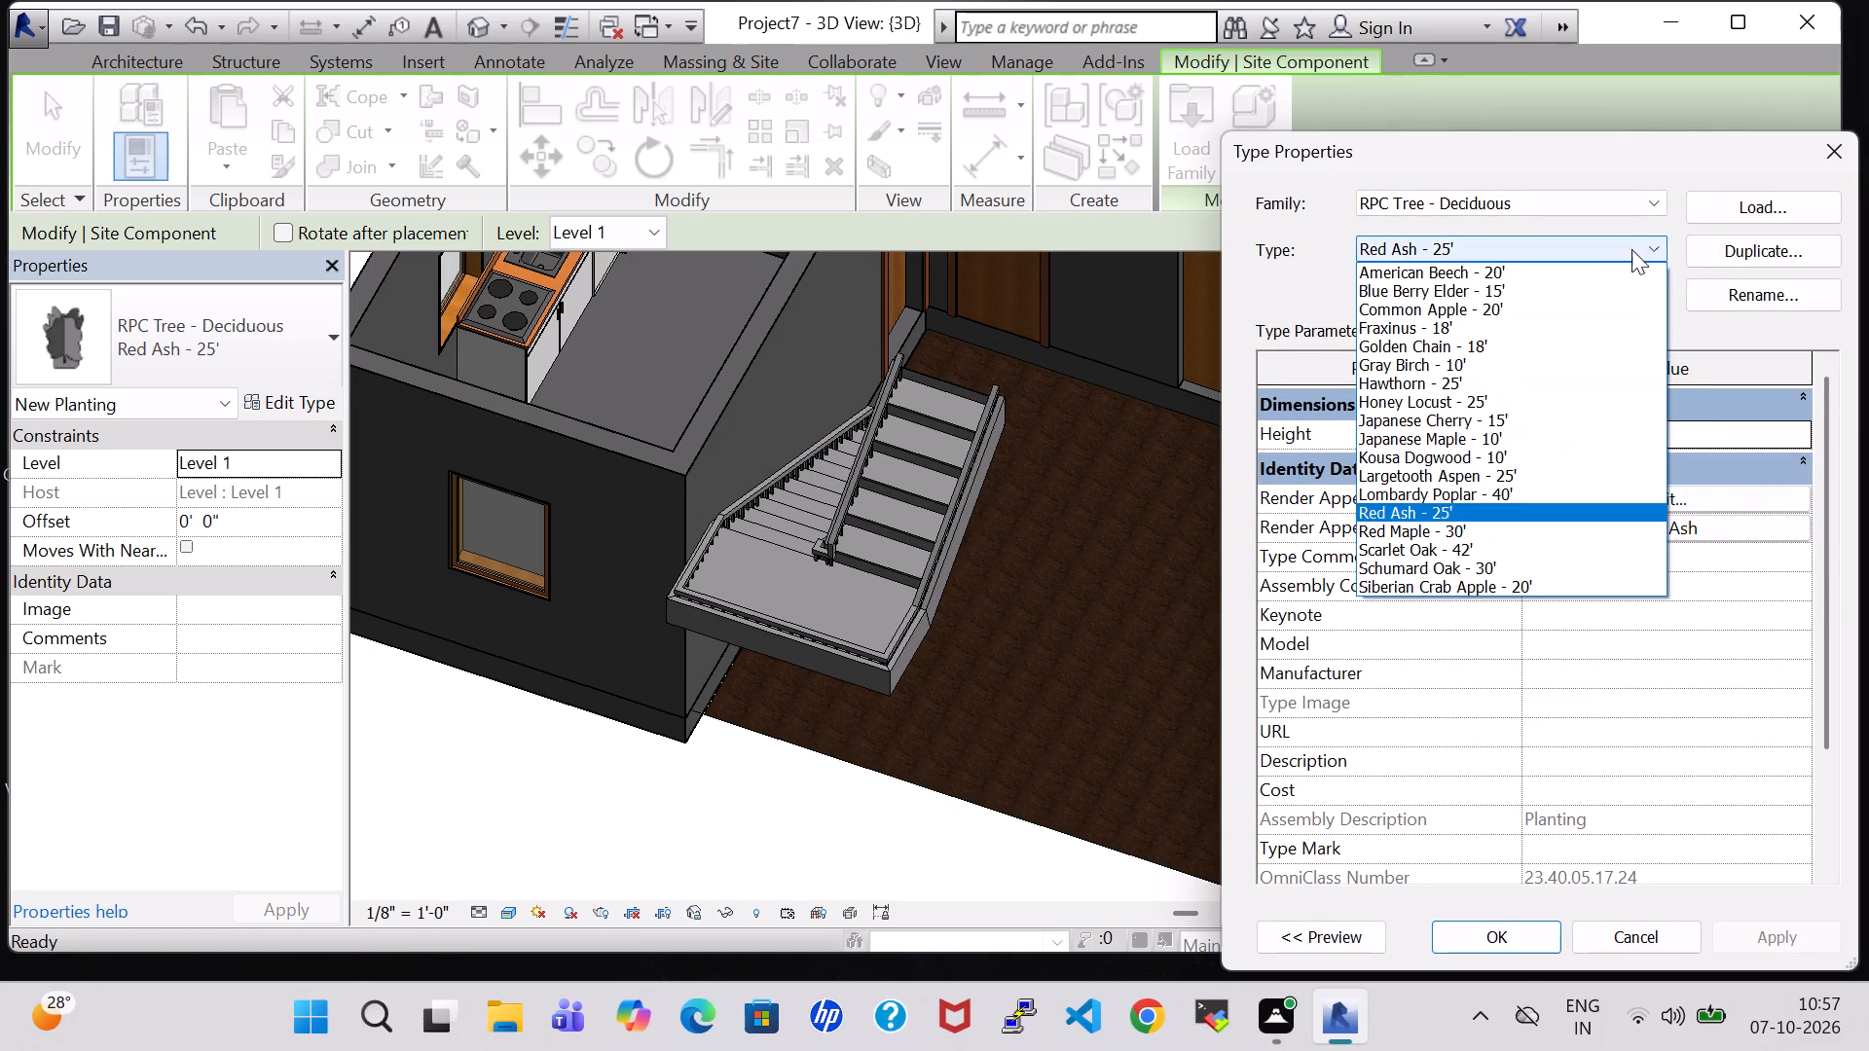
click(1520, 285)
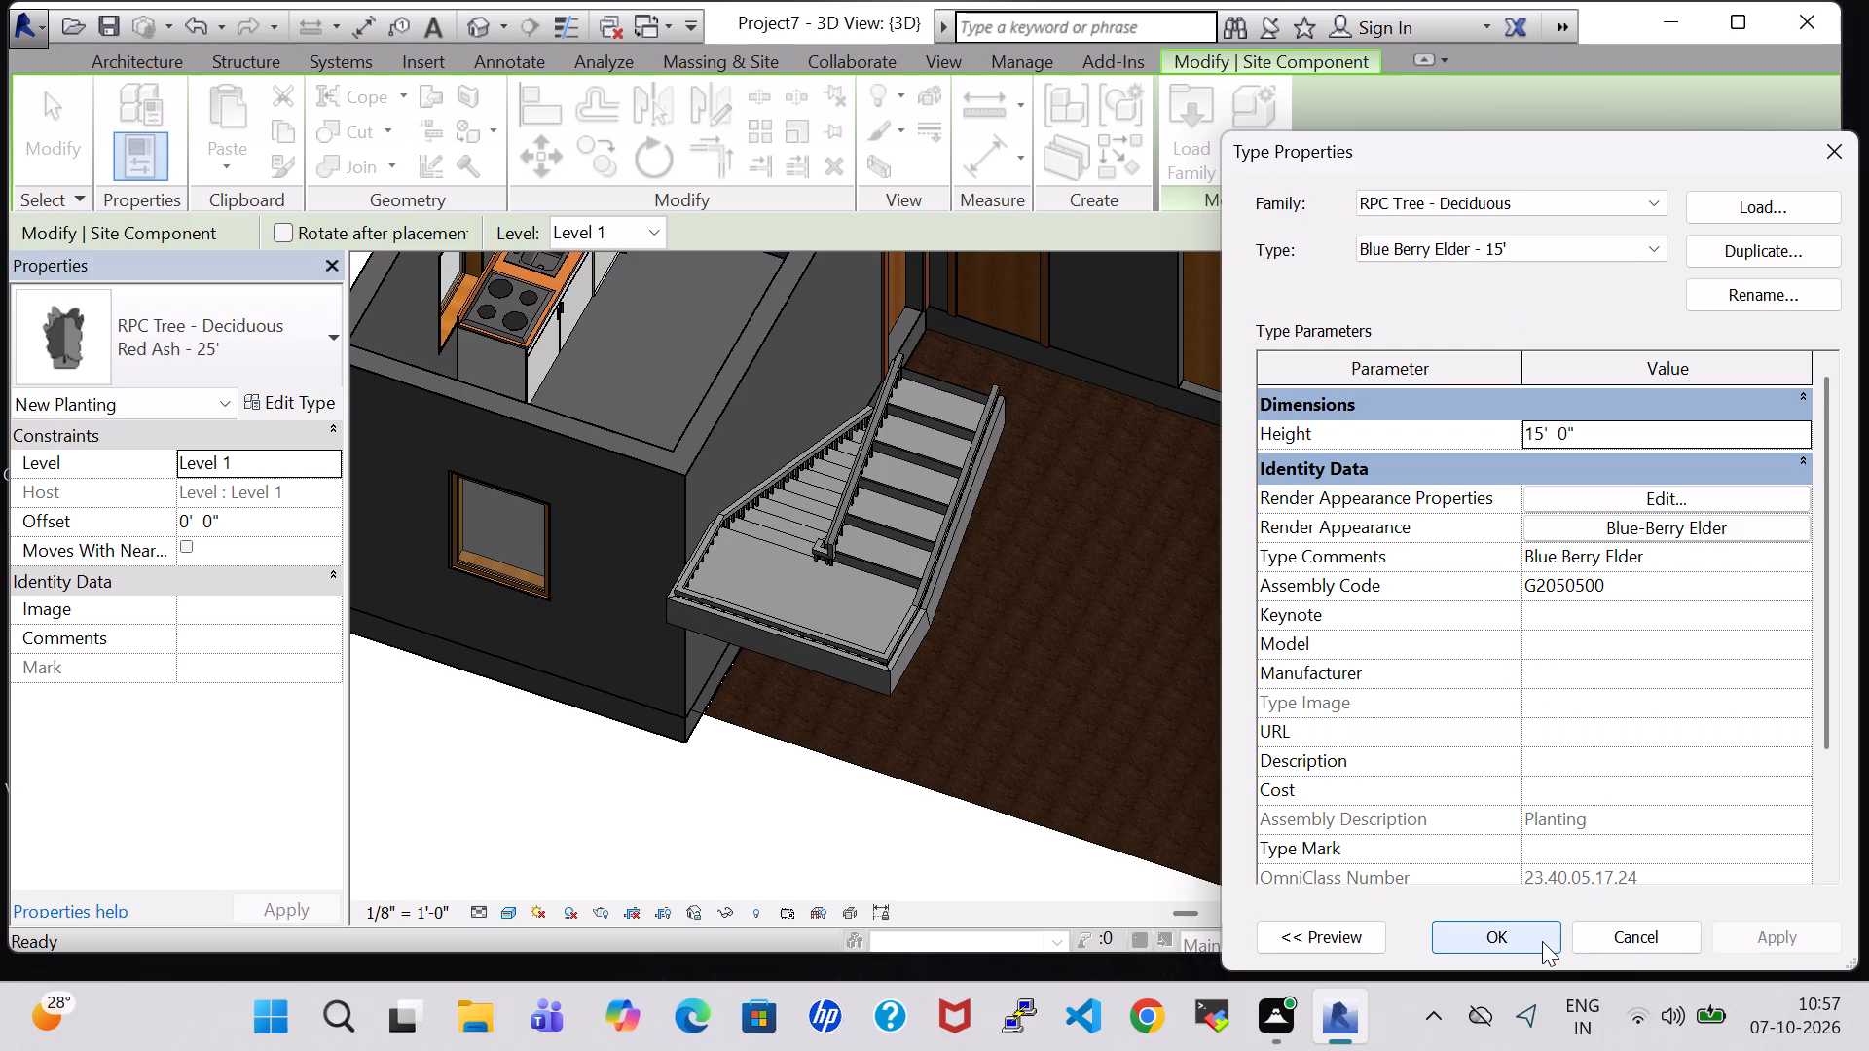
scroll(1003, 562, down, 1)
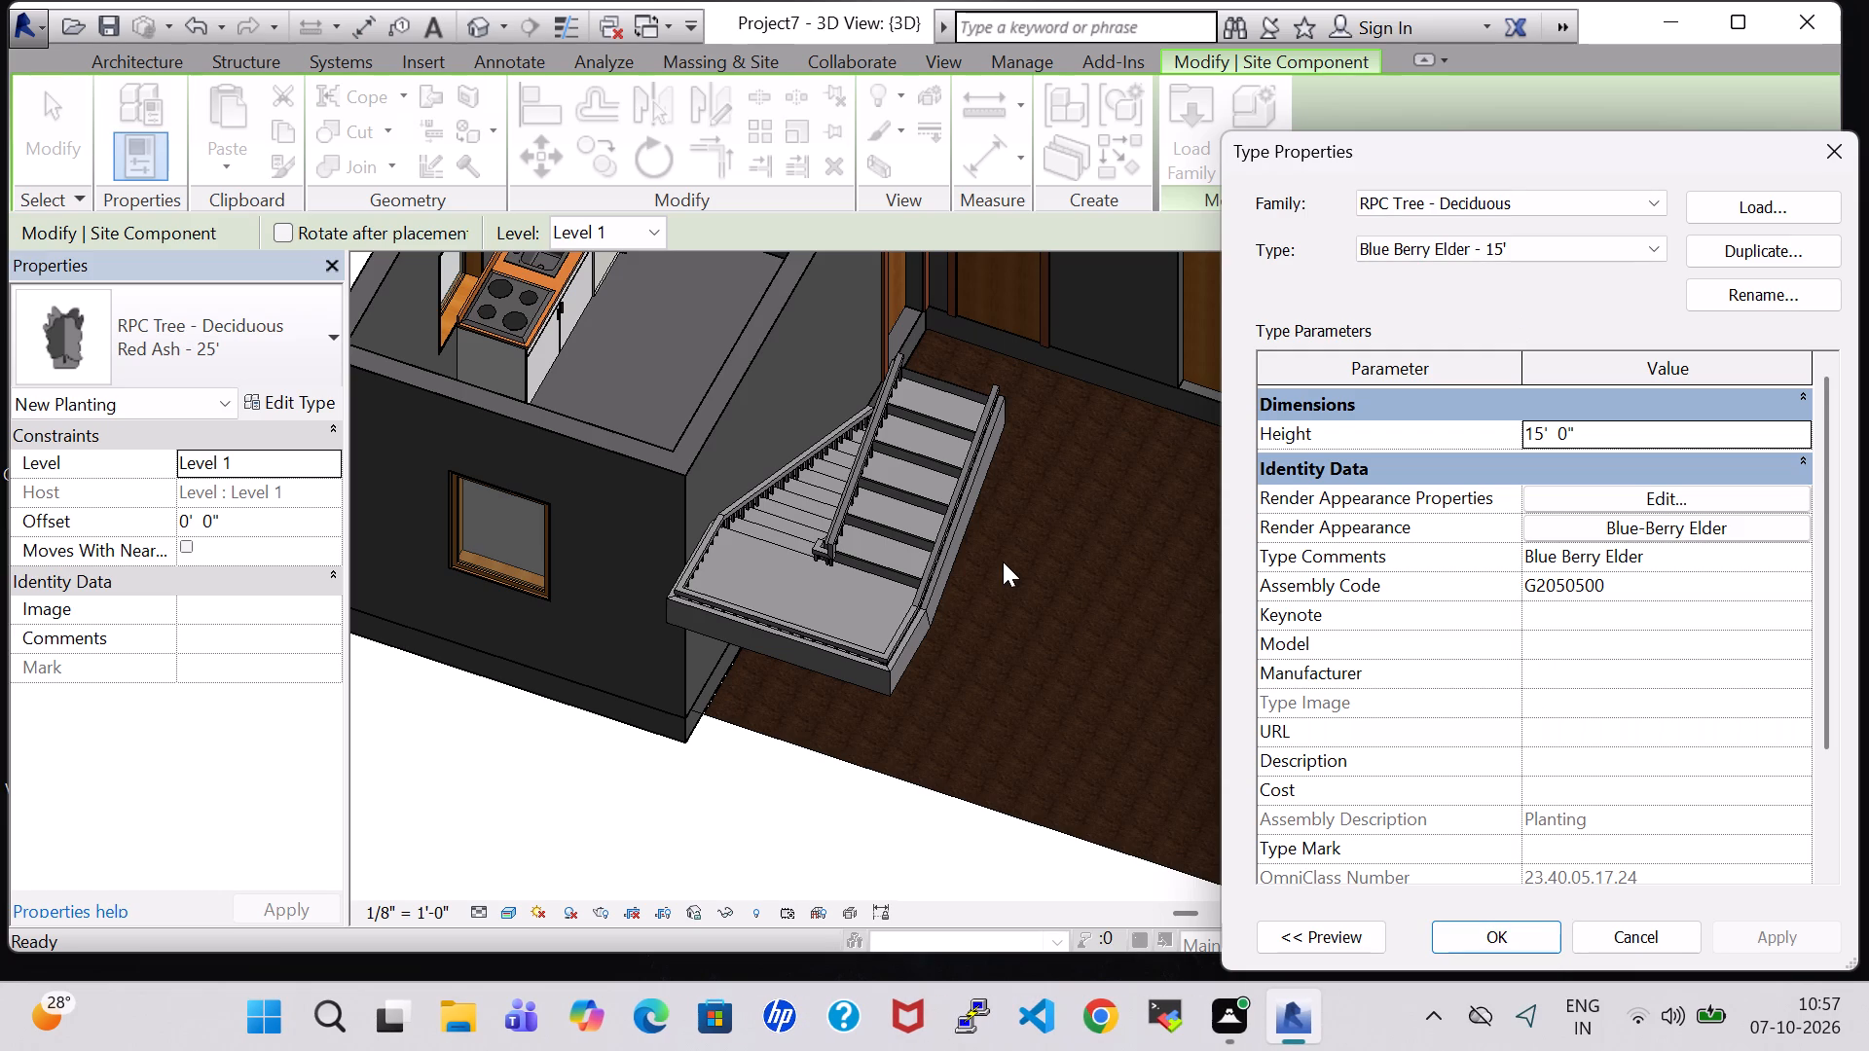
scroll(1003, 562, down, 2)
click(1521, 928)
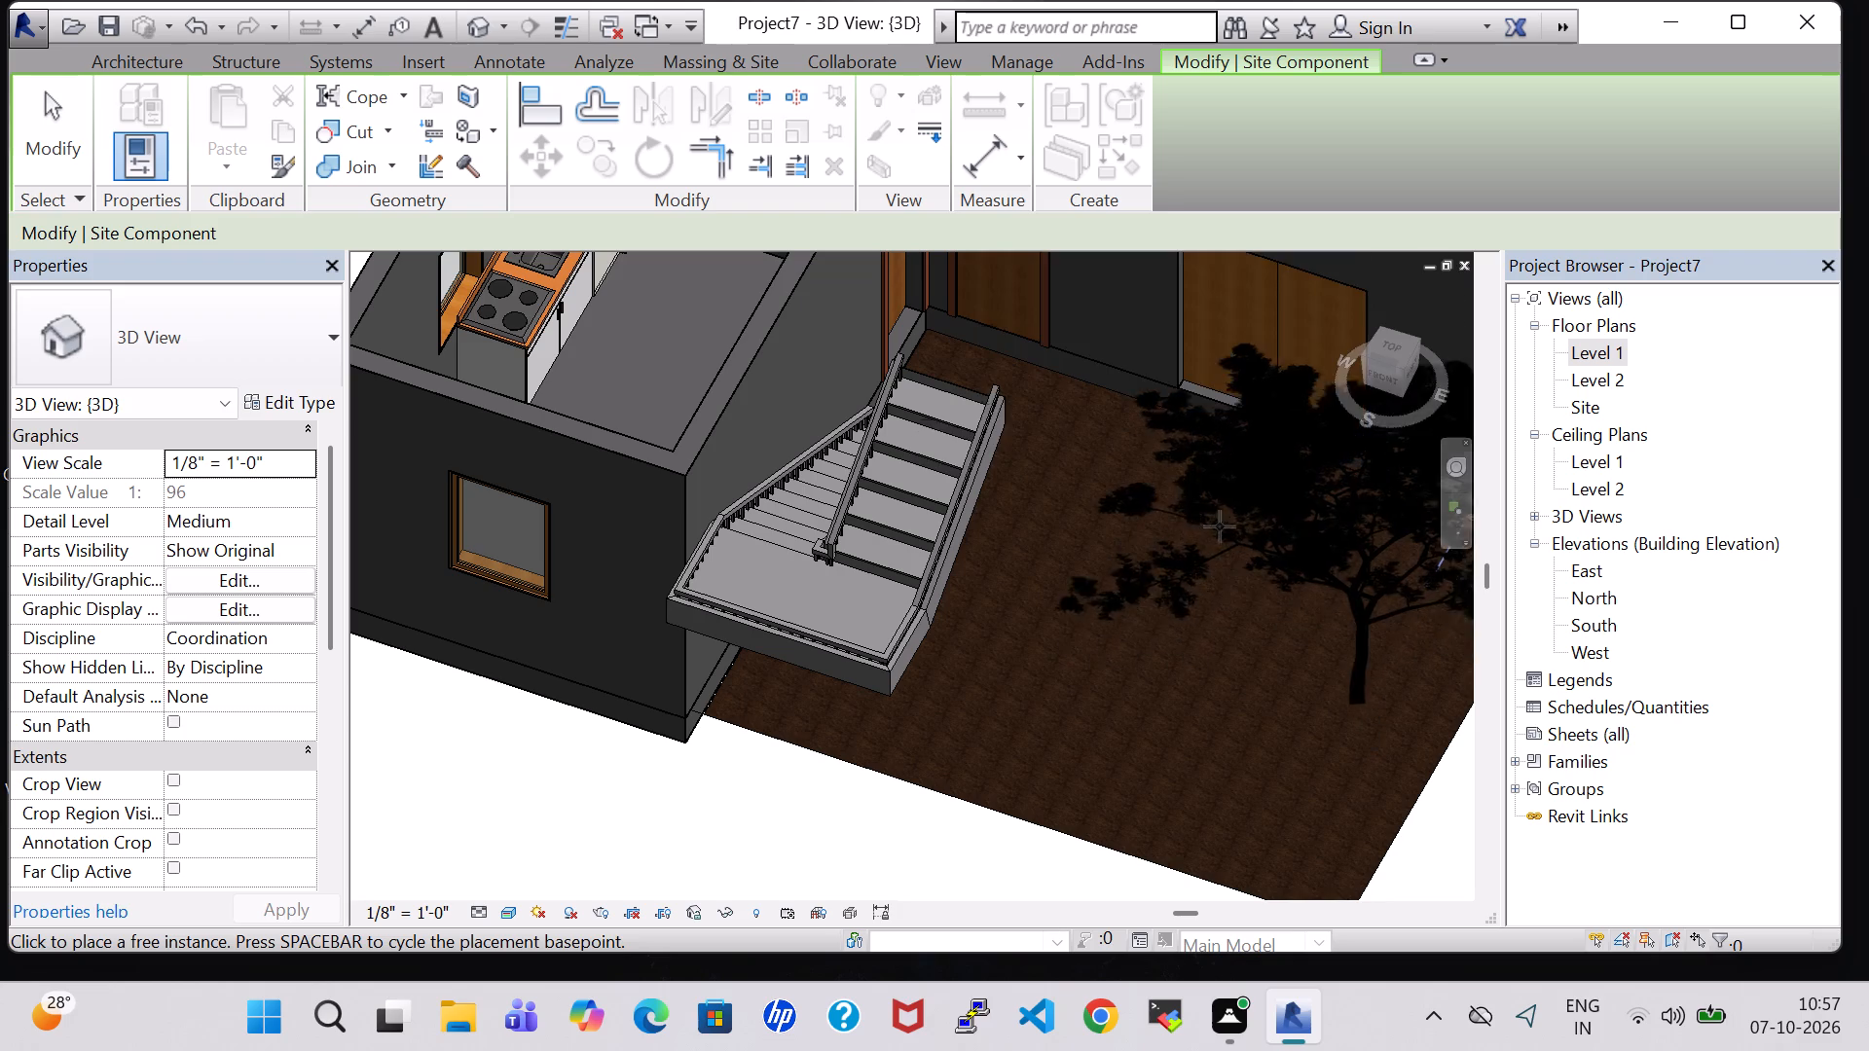
Change the tree type to Japanese Maple - 10' and place one tree on the yard toposurface near its outer edge.
scroll(1213, 650, down, 4)
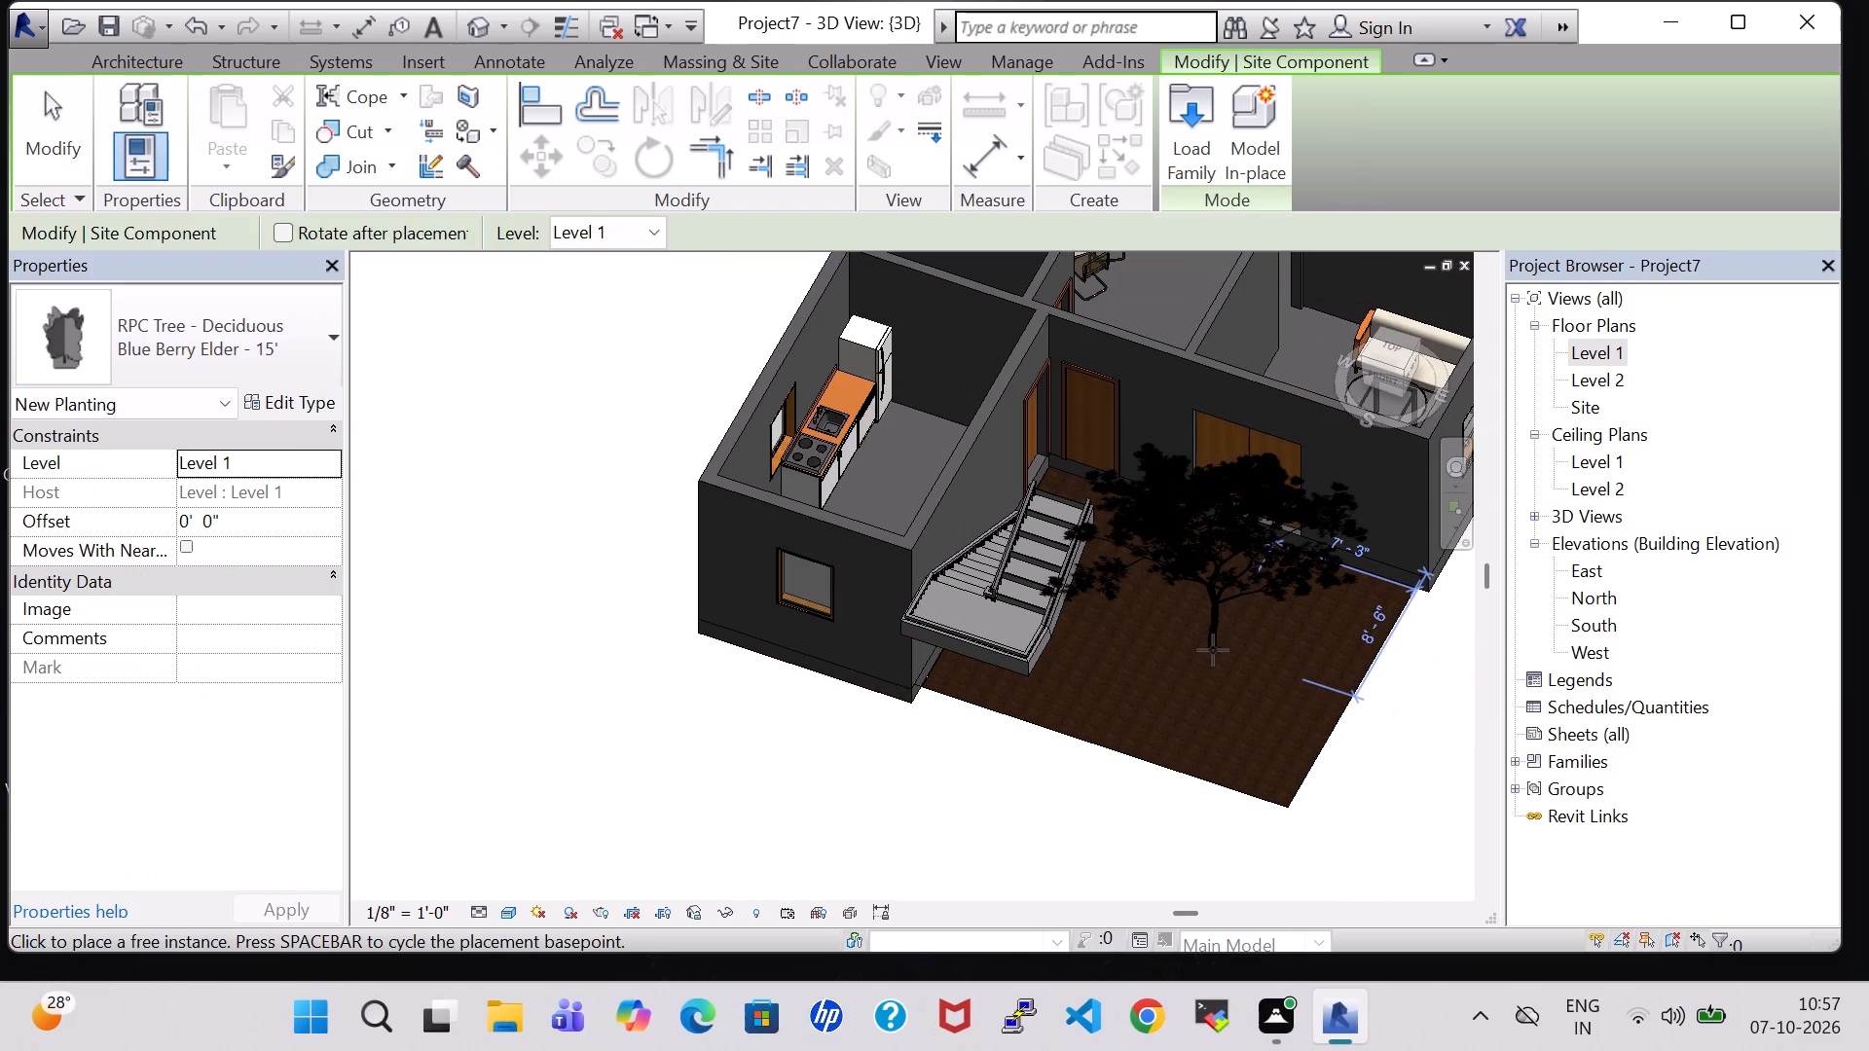
click(287, 345)
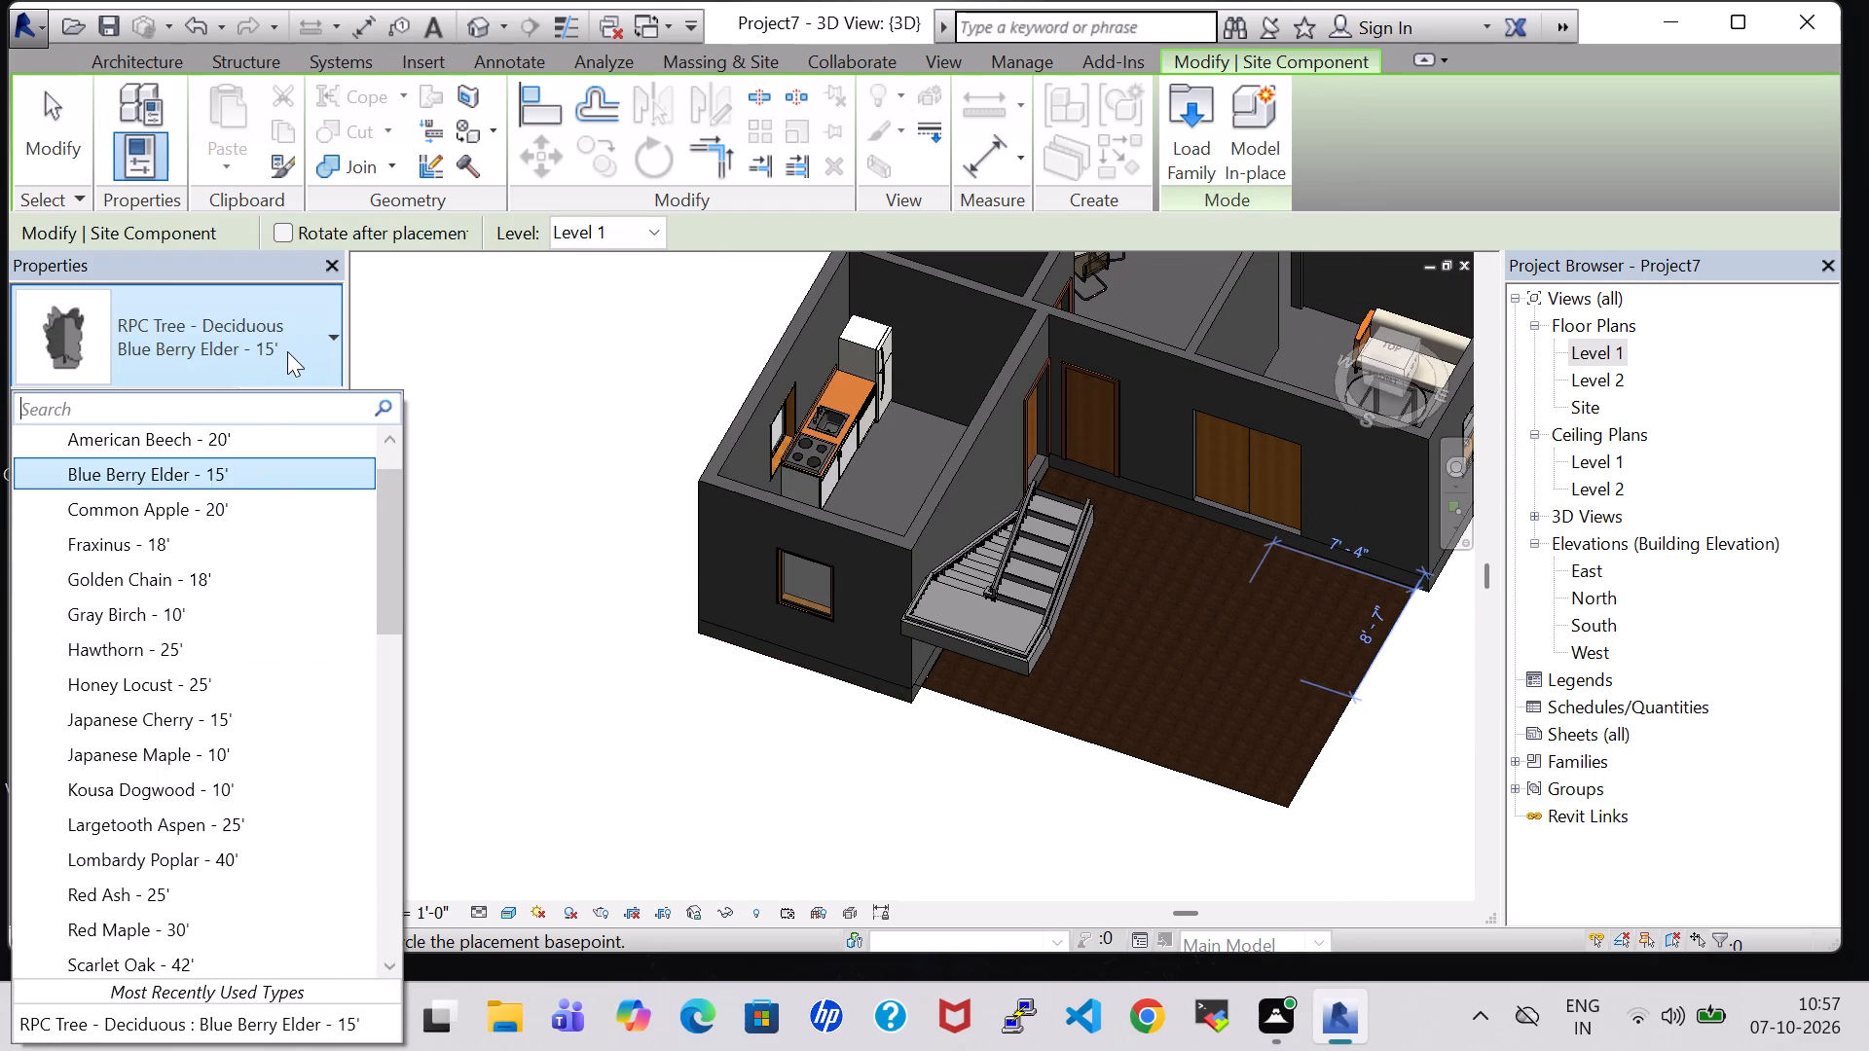
scroll(259, 480, up, 2)
scroll(259, 480, down, 1)
scroll(259, 480, up, 2)
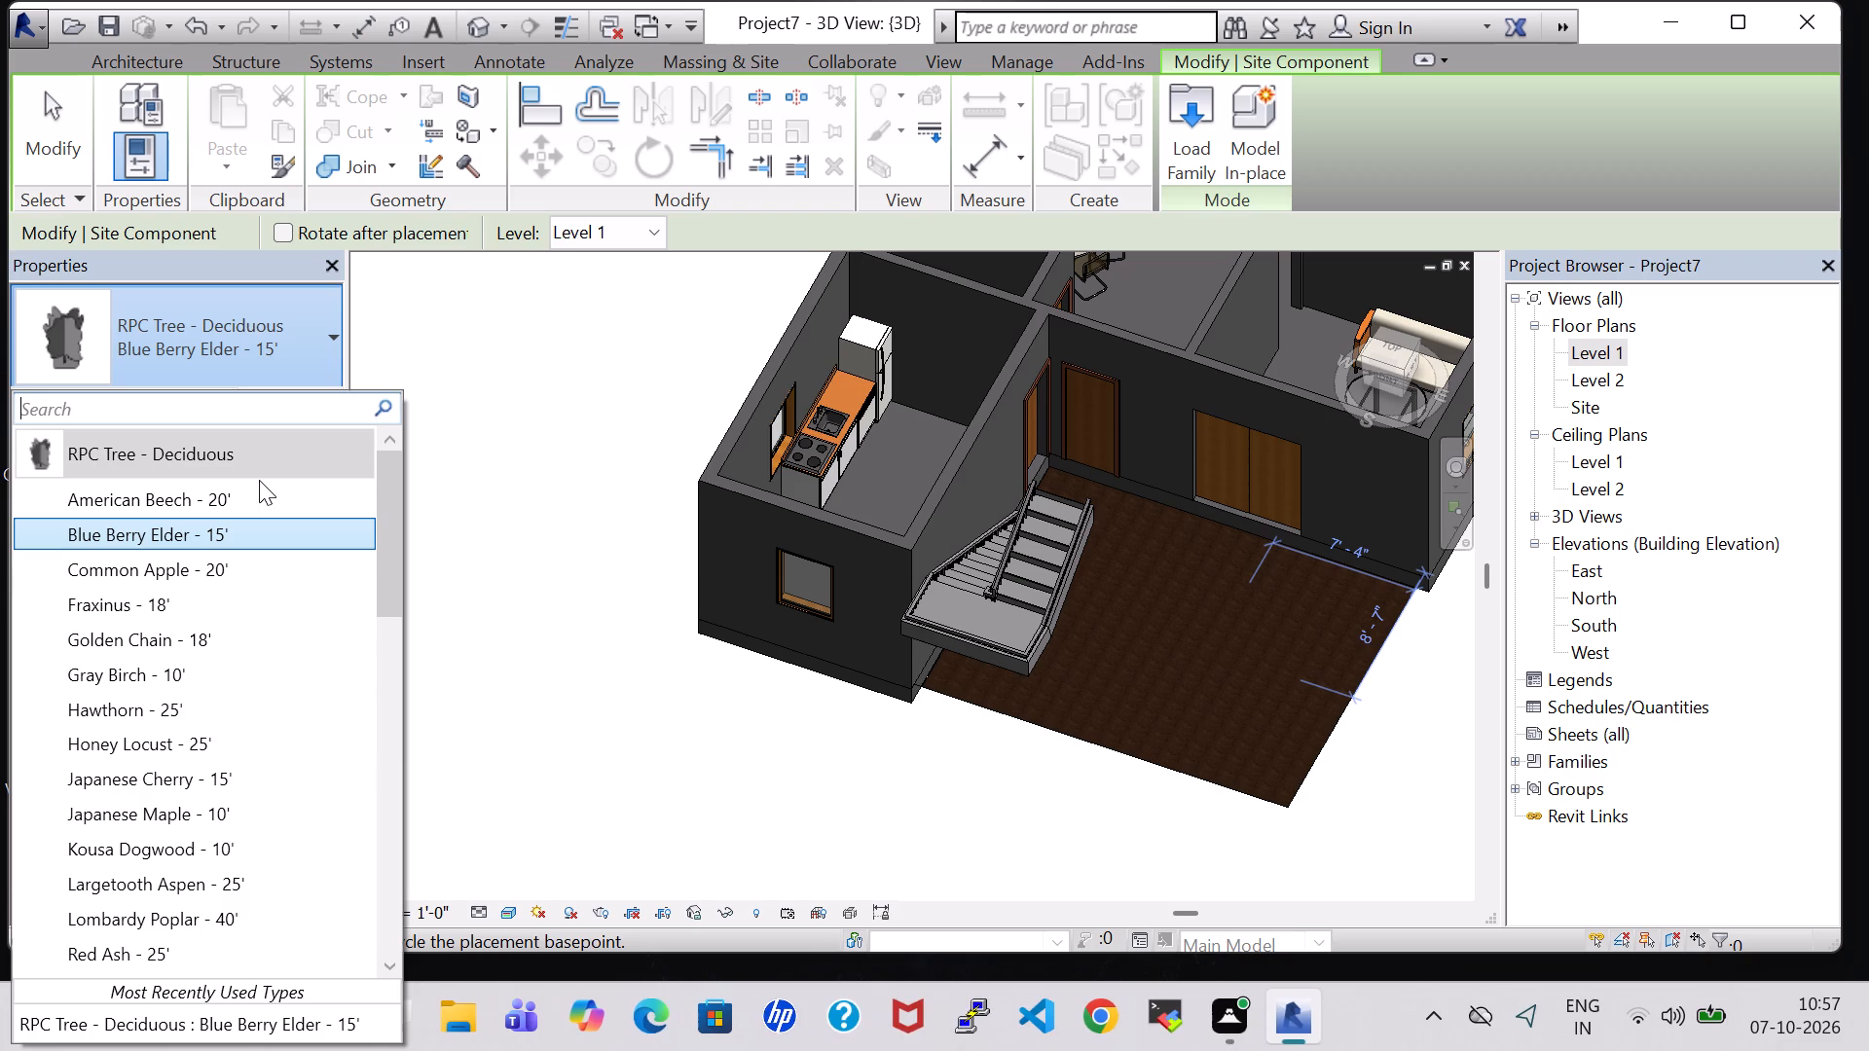
click(304, 343)
click(311, 403)
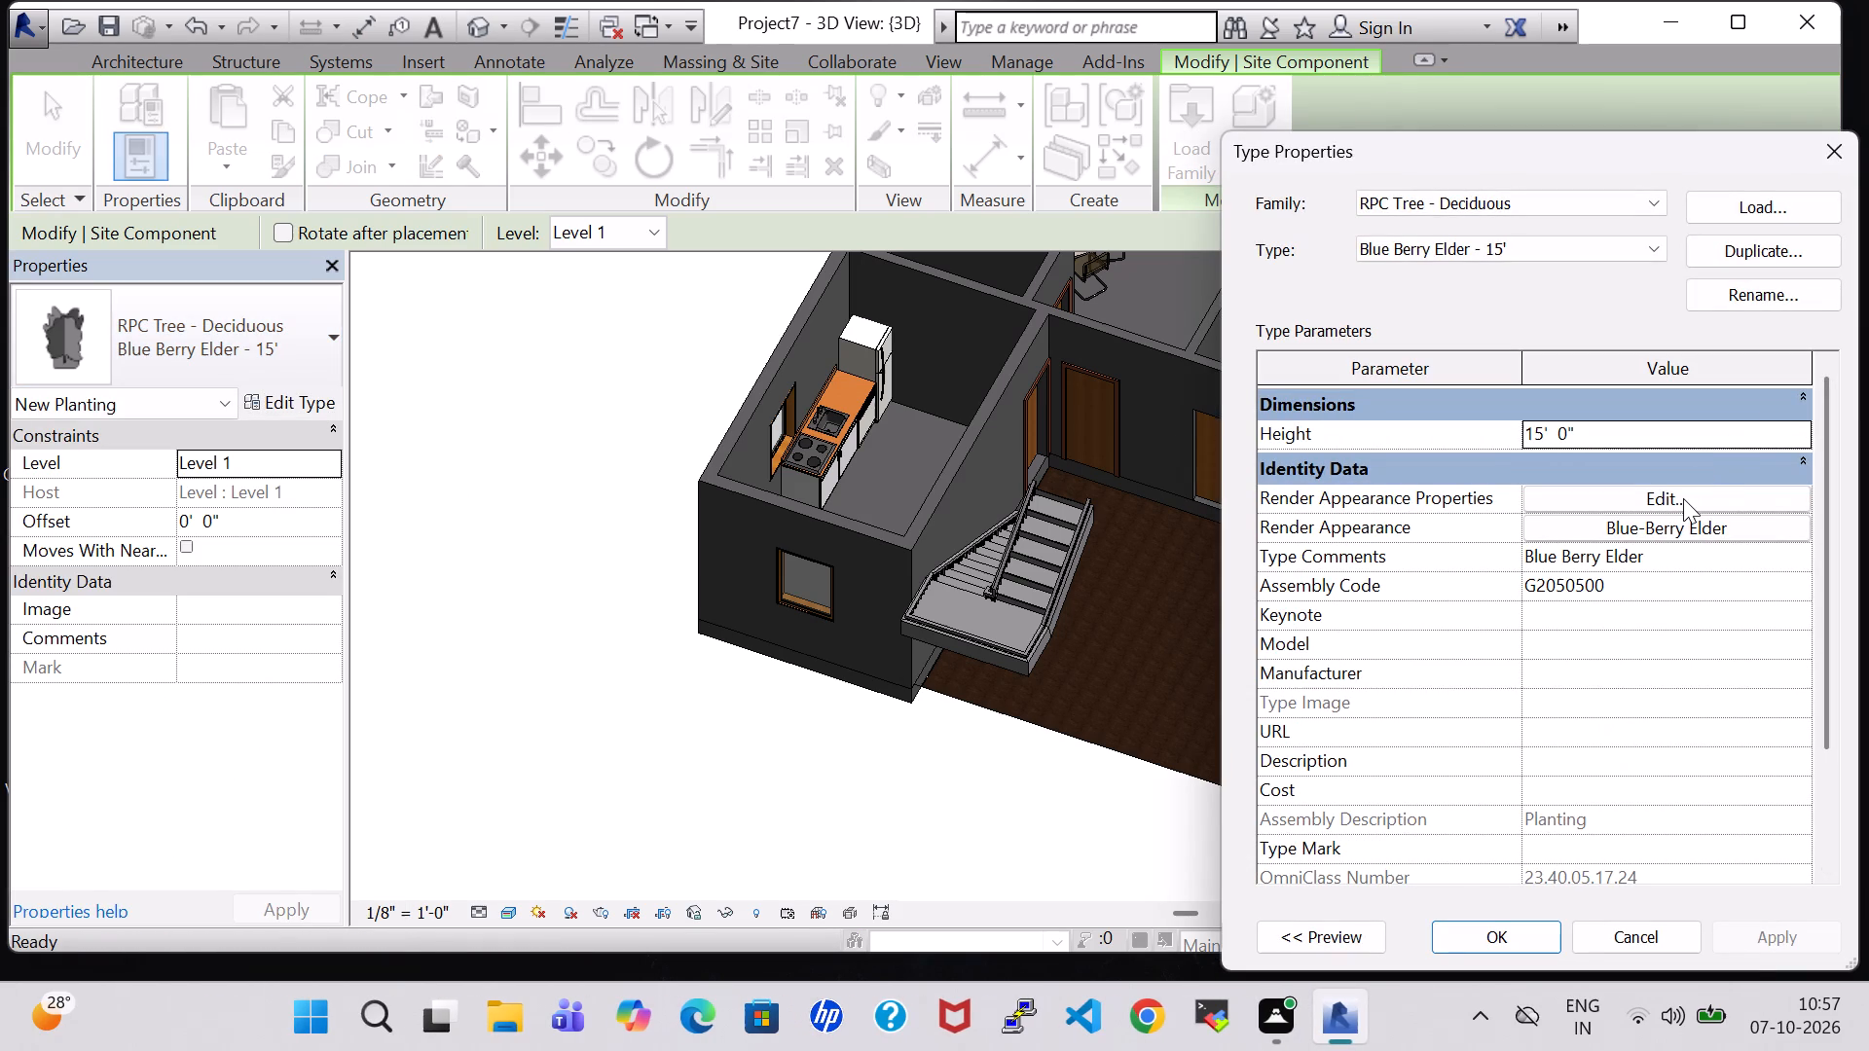
click(1683, 498)
click(1166, 95)
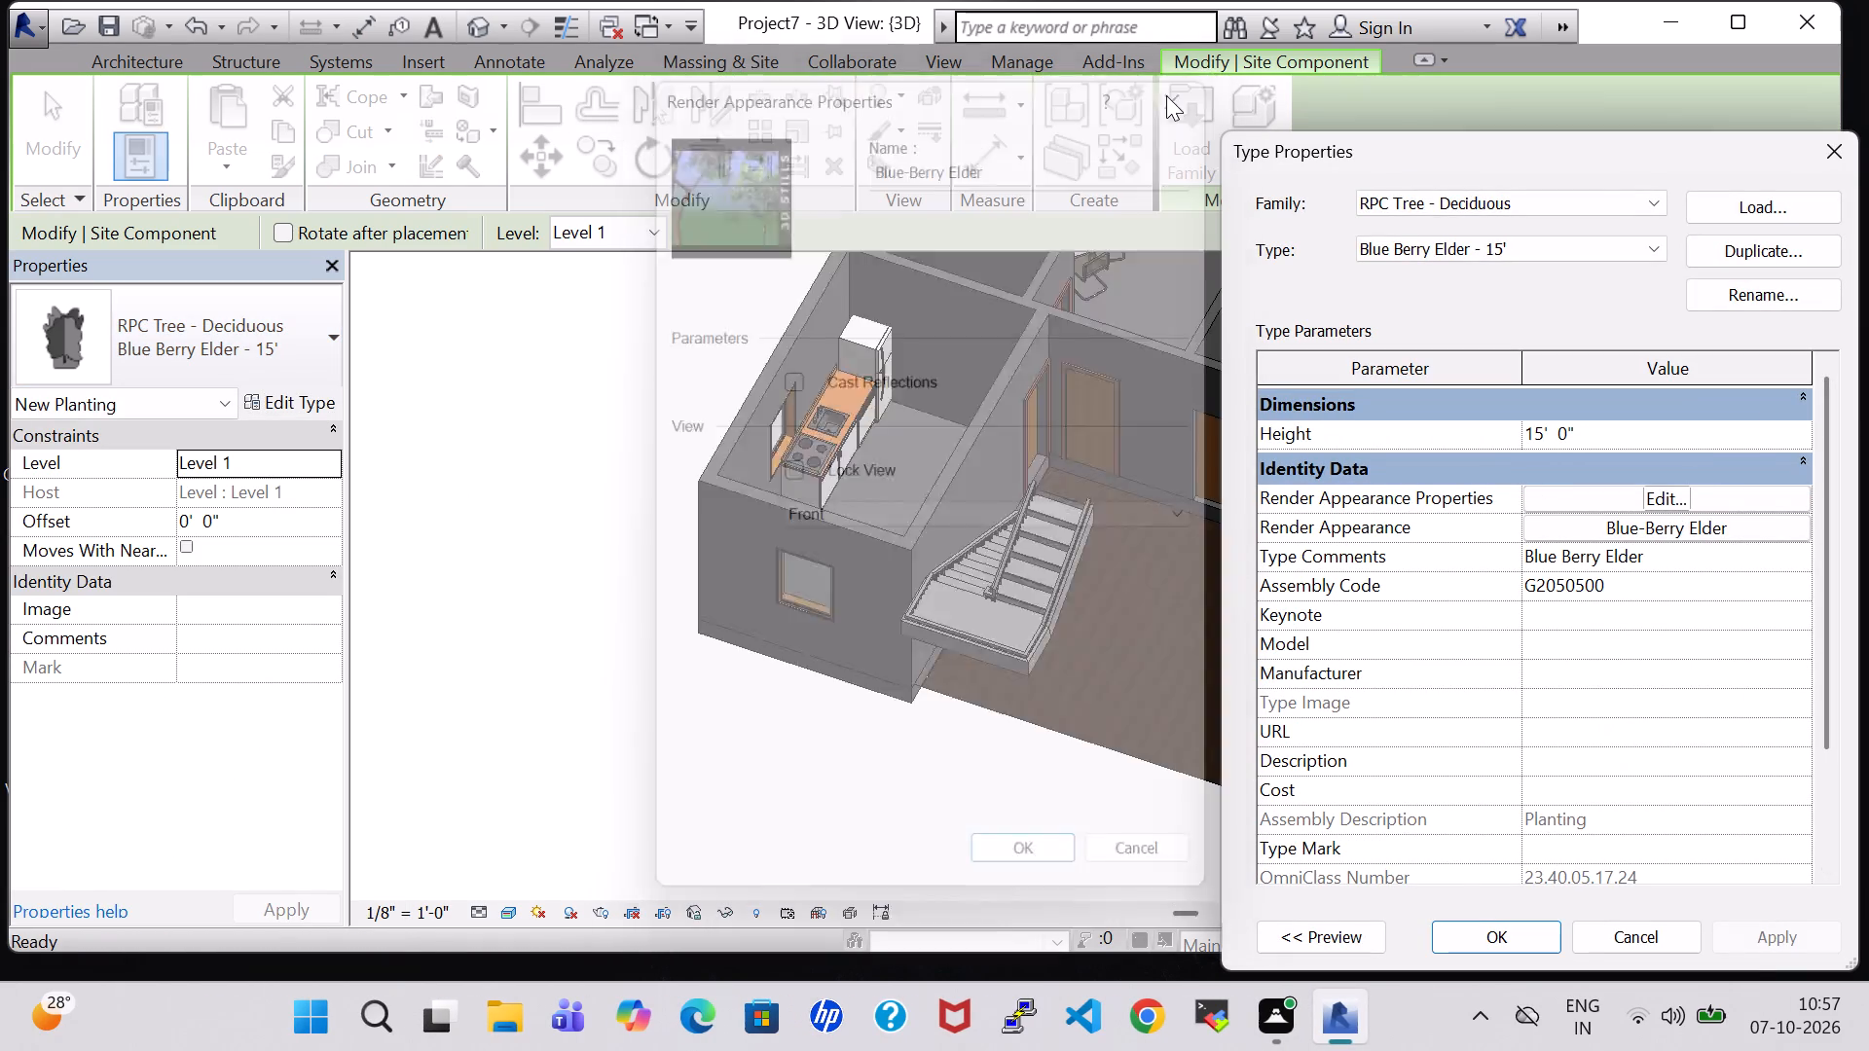
click(1641, 250)
scroll(1599, 311, up, 4)
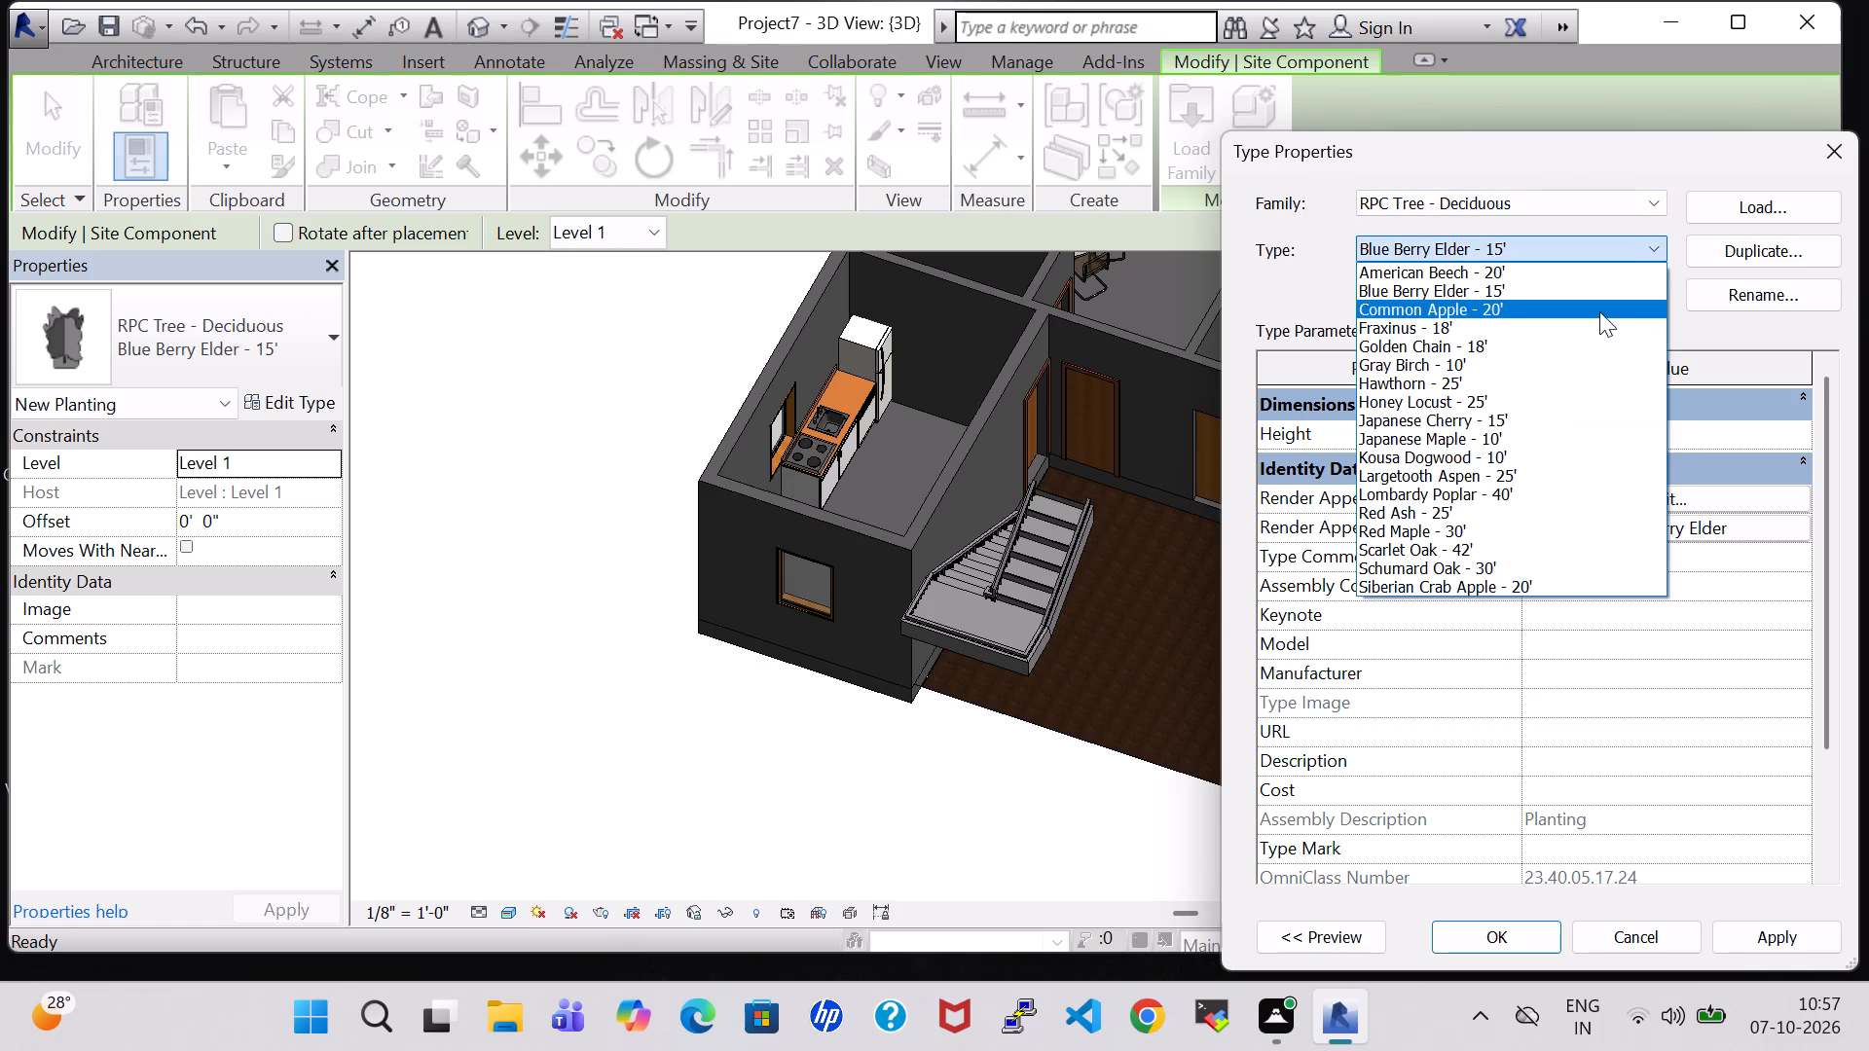
click(1464, 436)
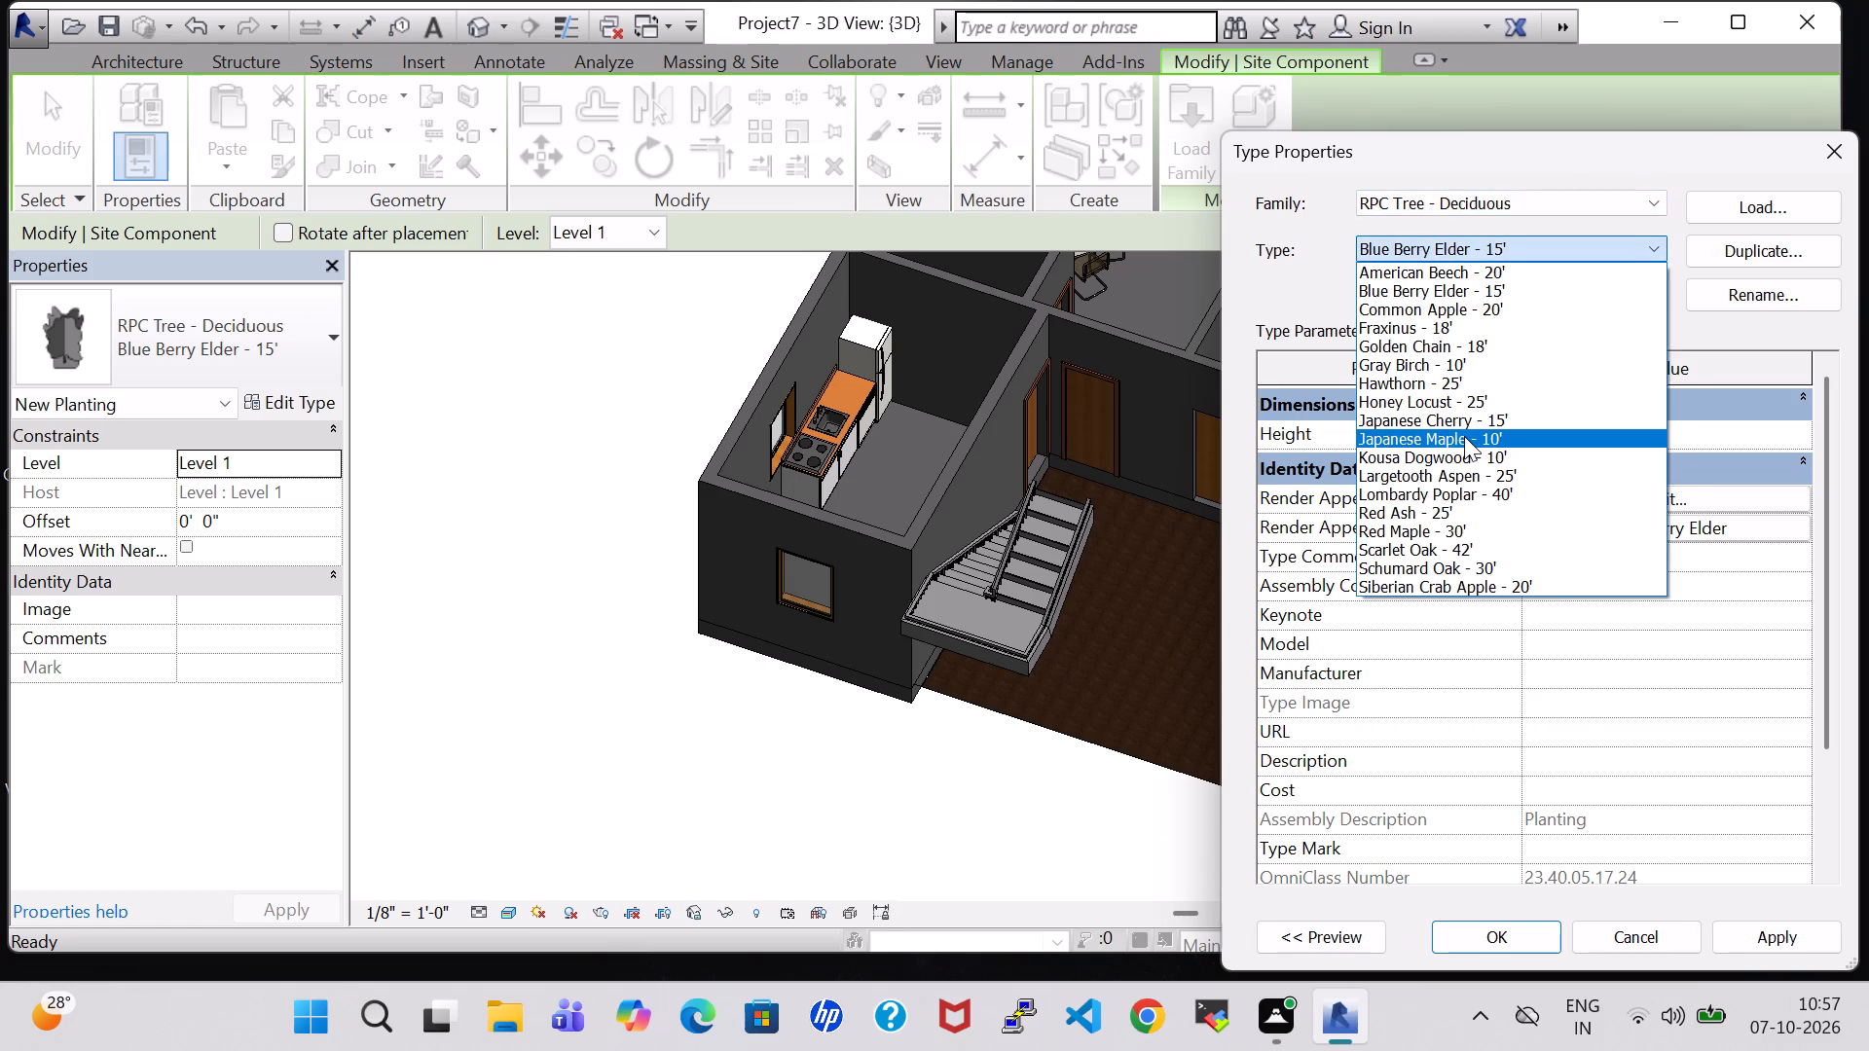
click(1495, 948)
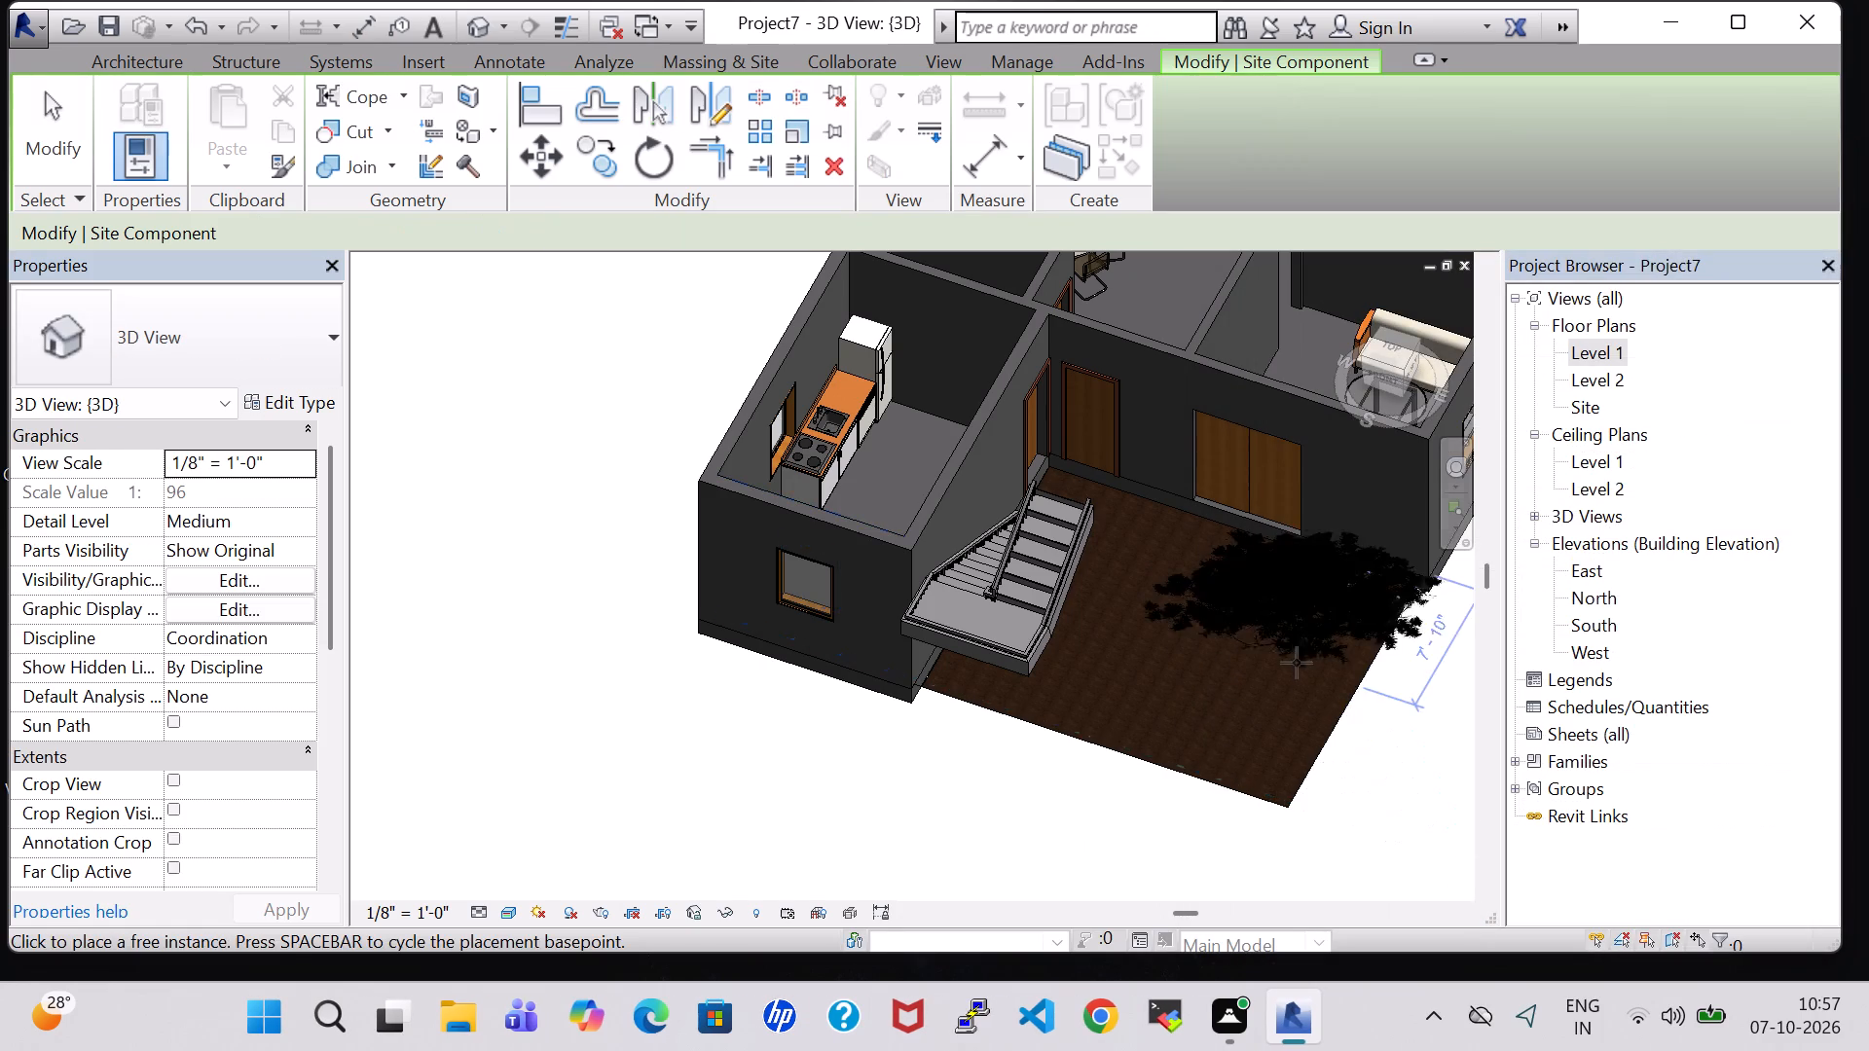
scroll(1233, 682, up, 4)
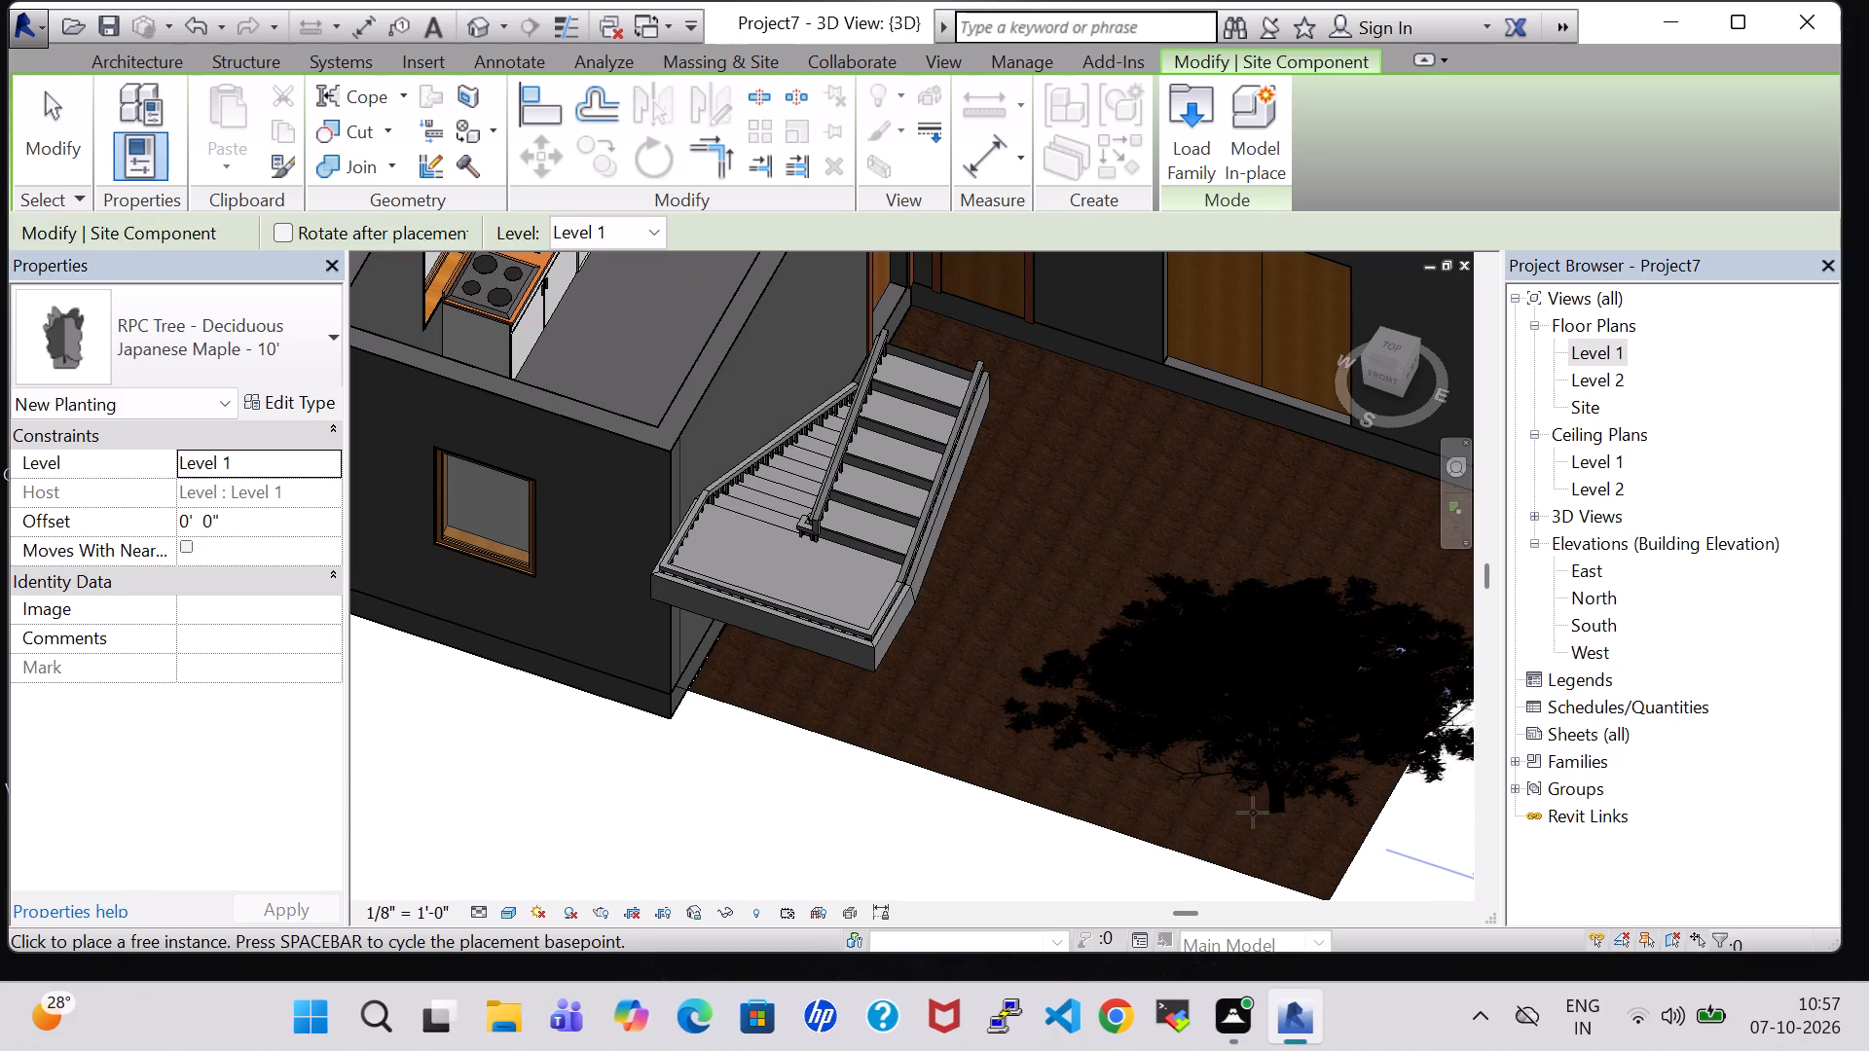
click(1199, 804)
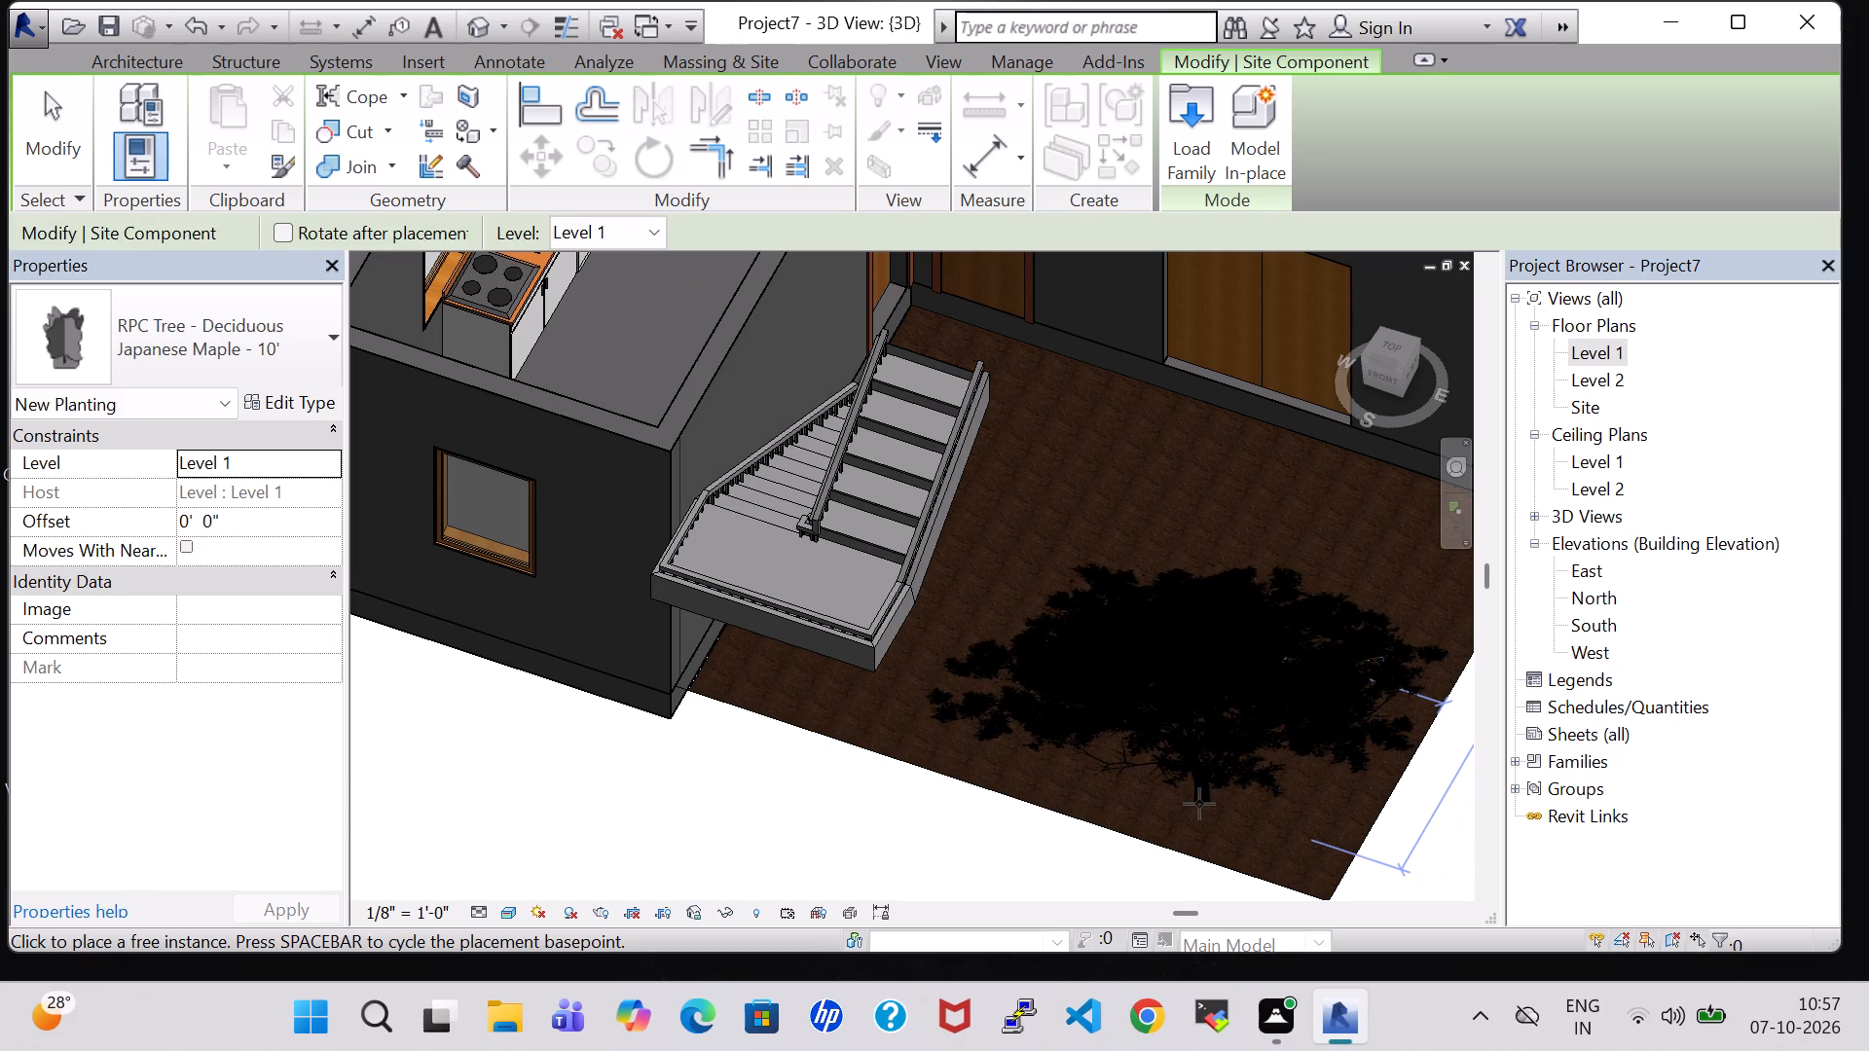
key(Escape)
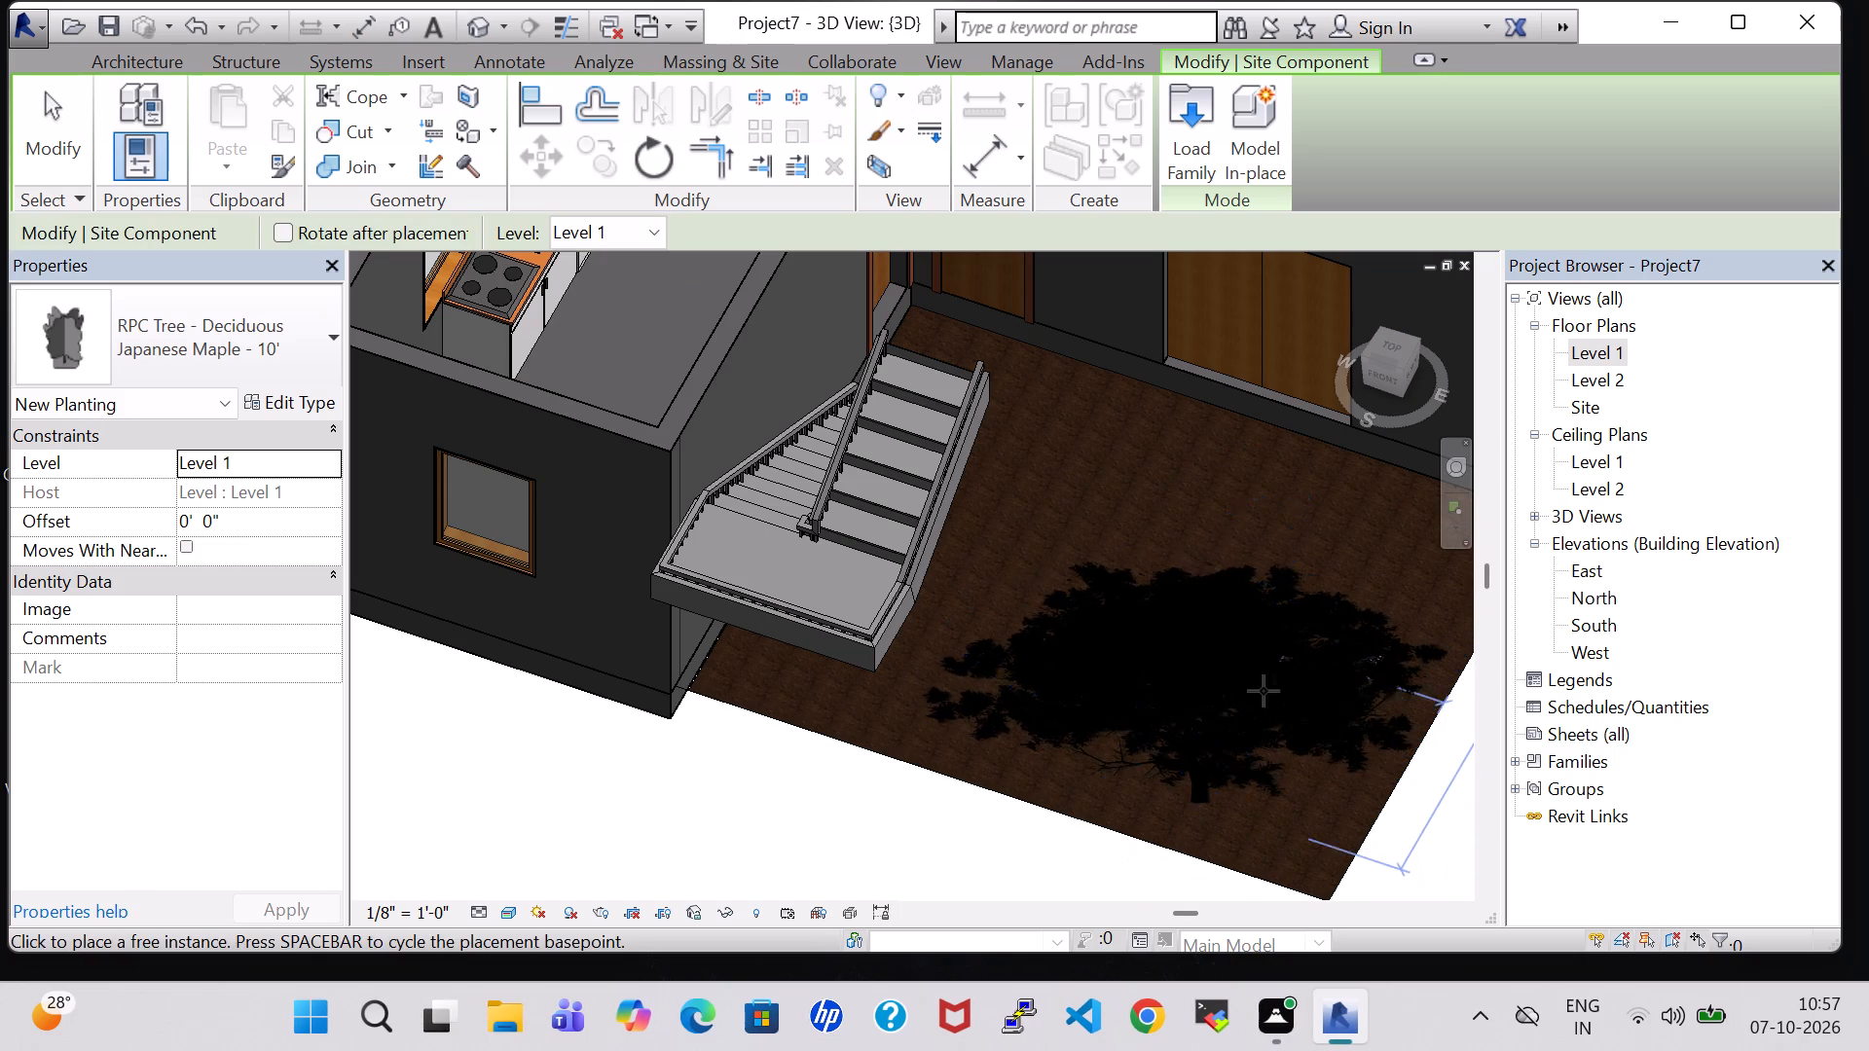
key(Escape)
Examine the placed tree, the toposurface and the staircase from several angles around the house.
scroll(1264, 691, down, 2)
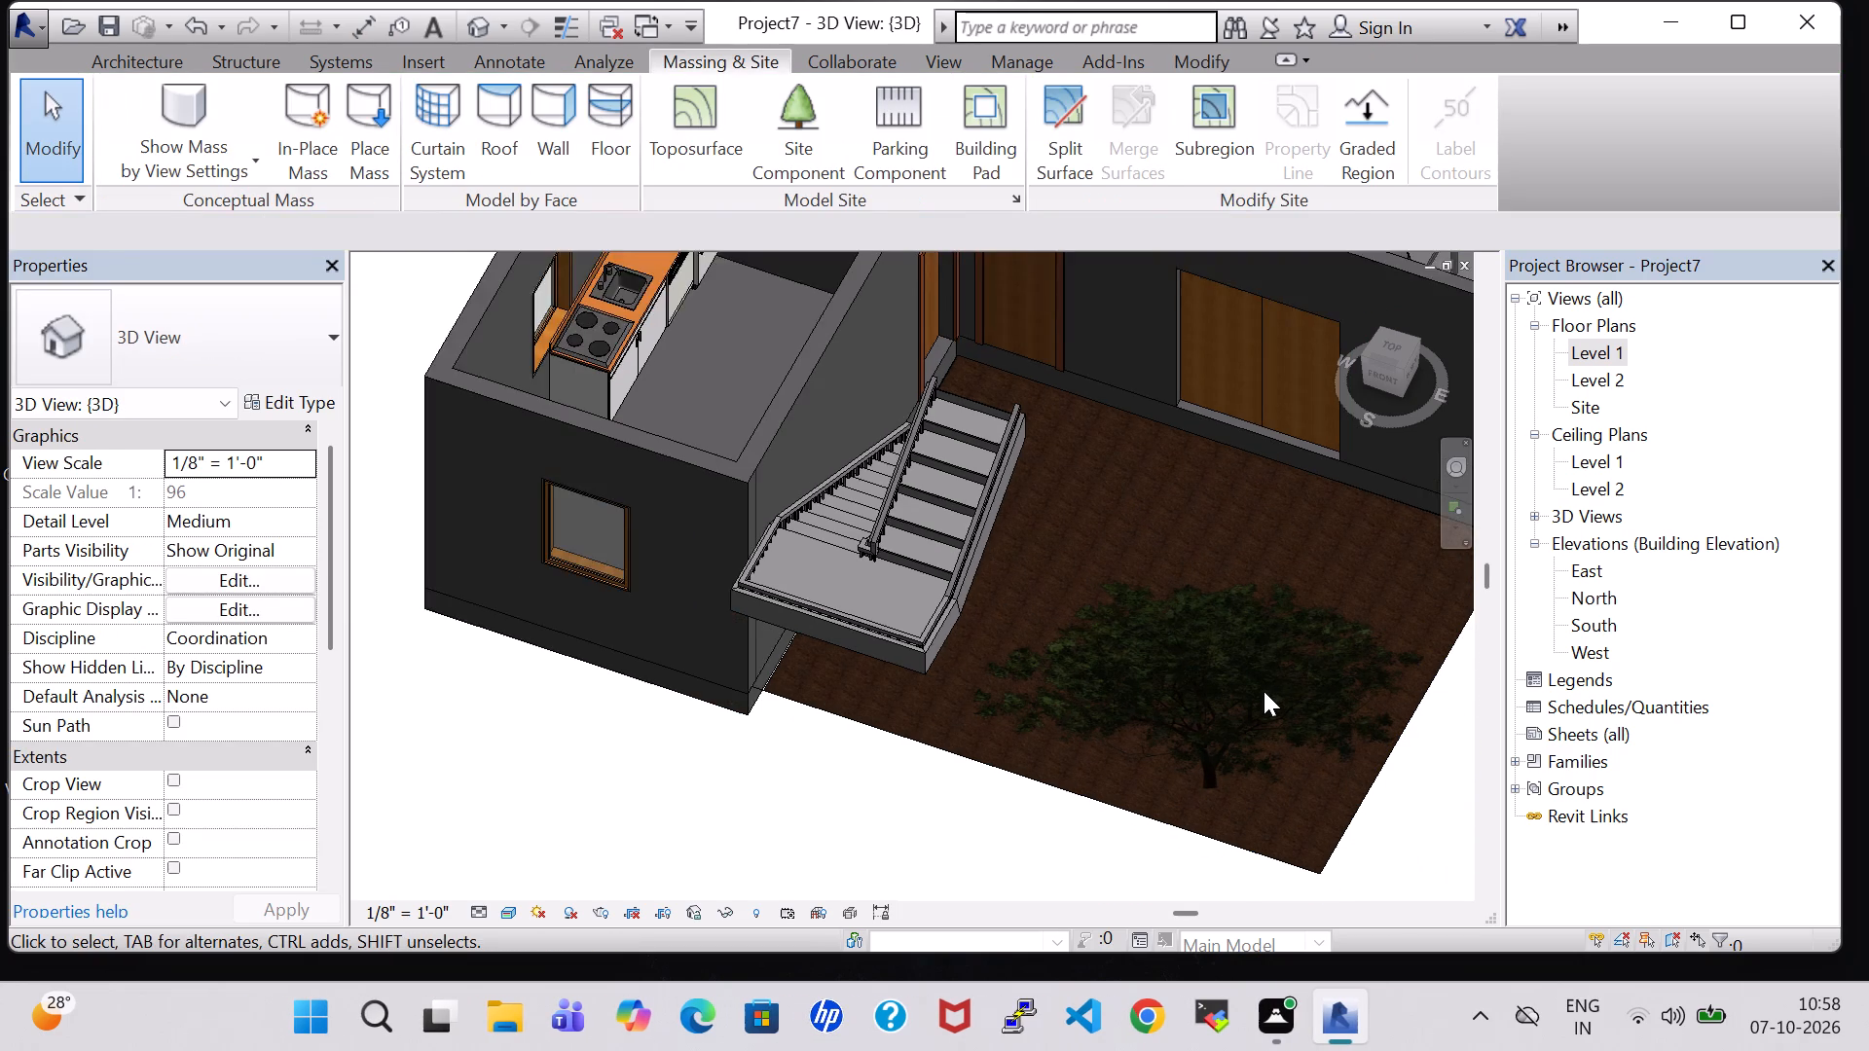
scroll(1264, 691, down, 1)
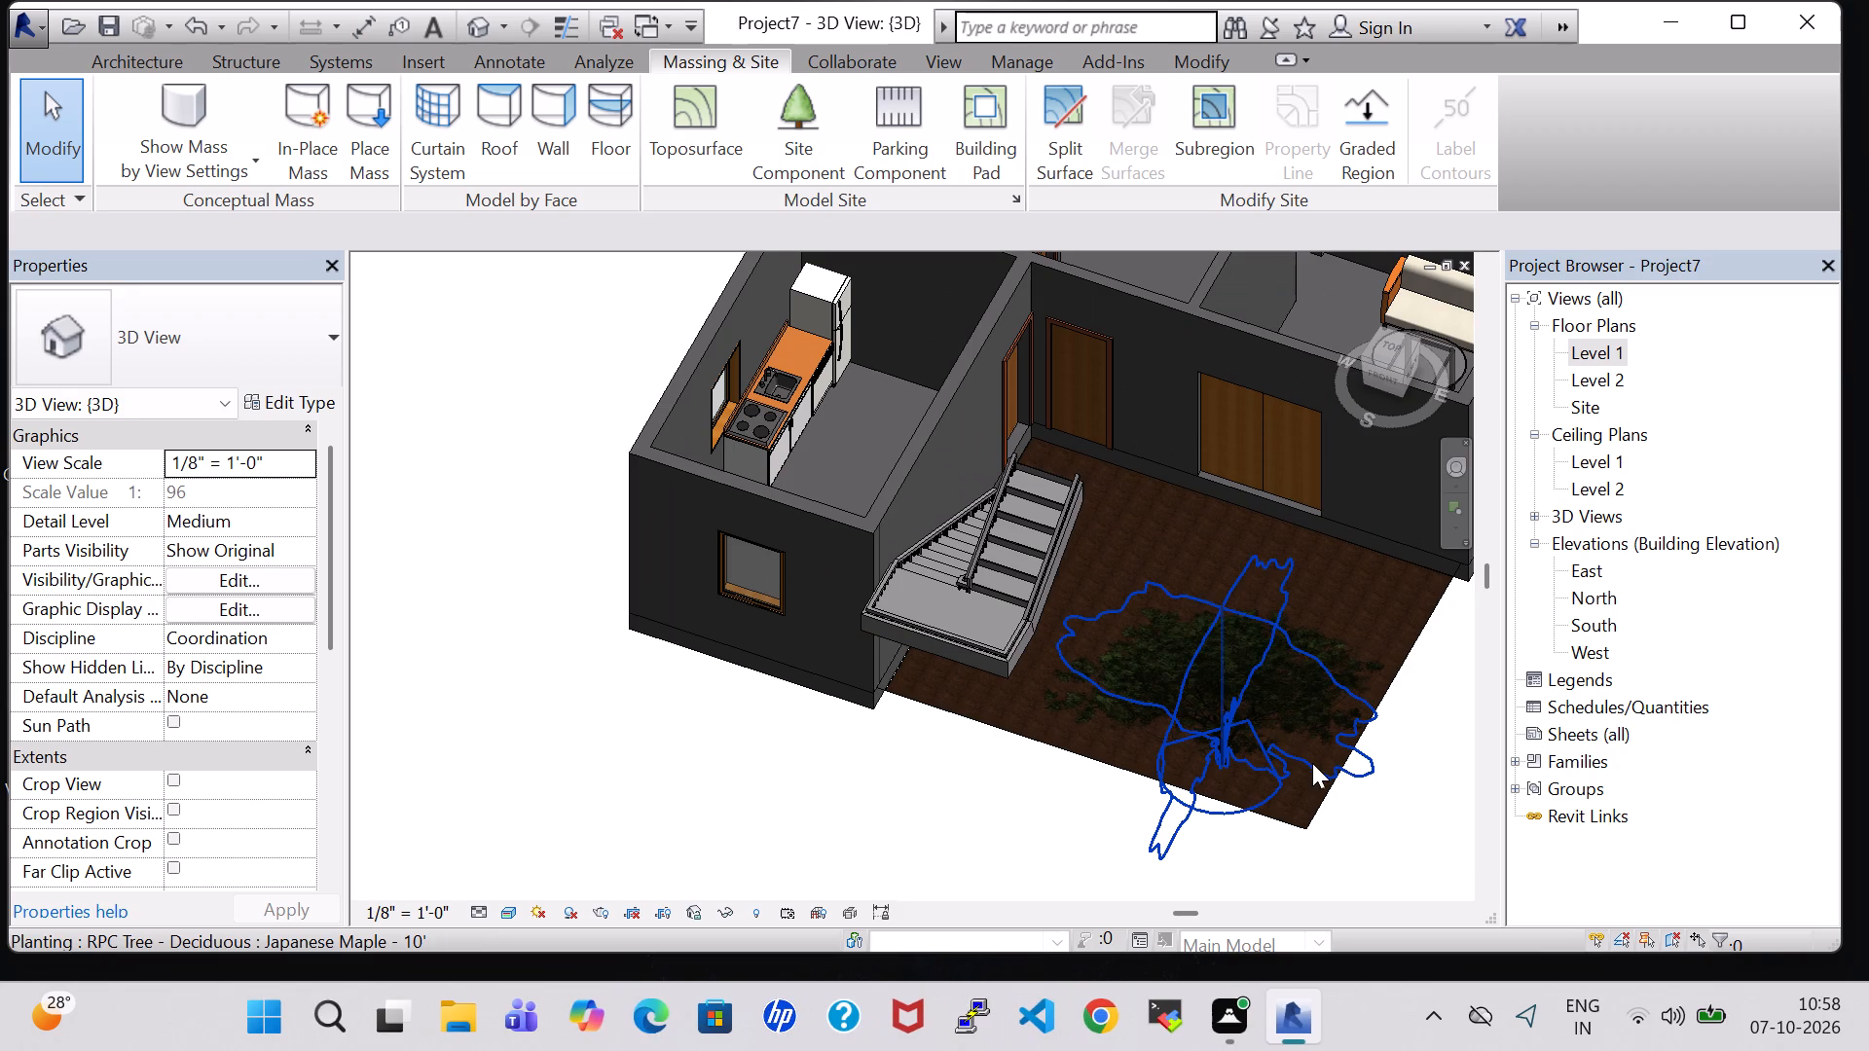
shift+middle_drag(1407, 760, 1191, 681)
shift+scroll(1407, 760, up, 1)
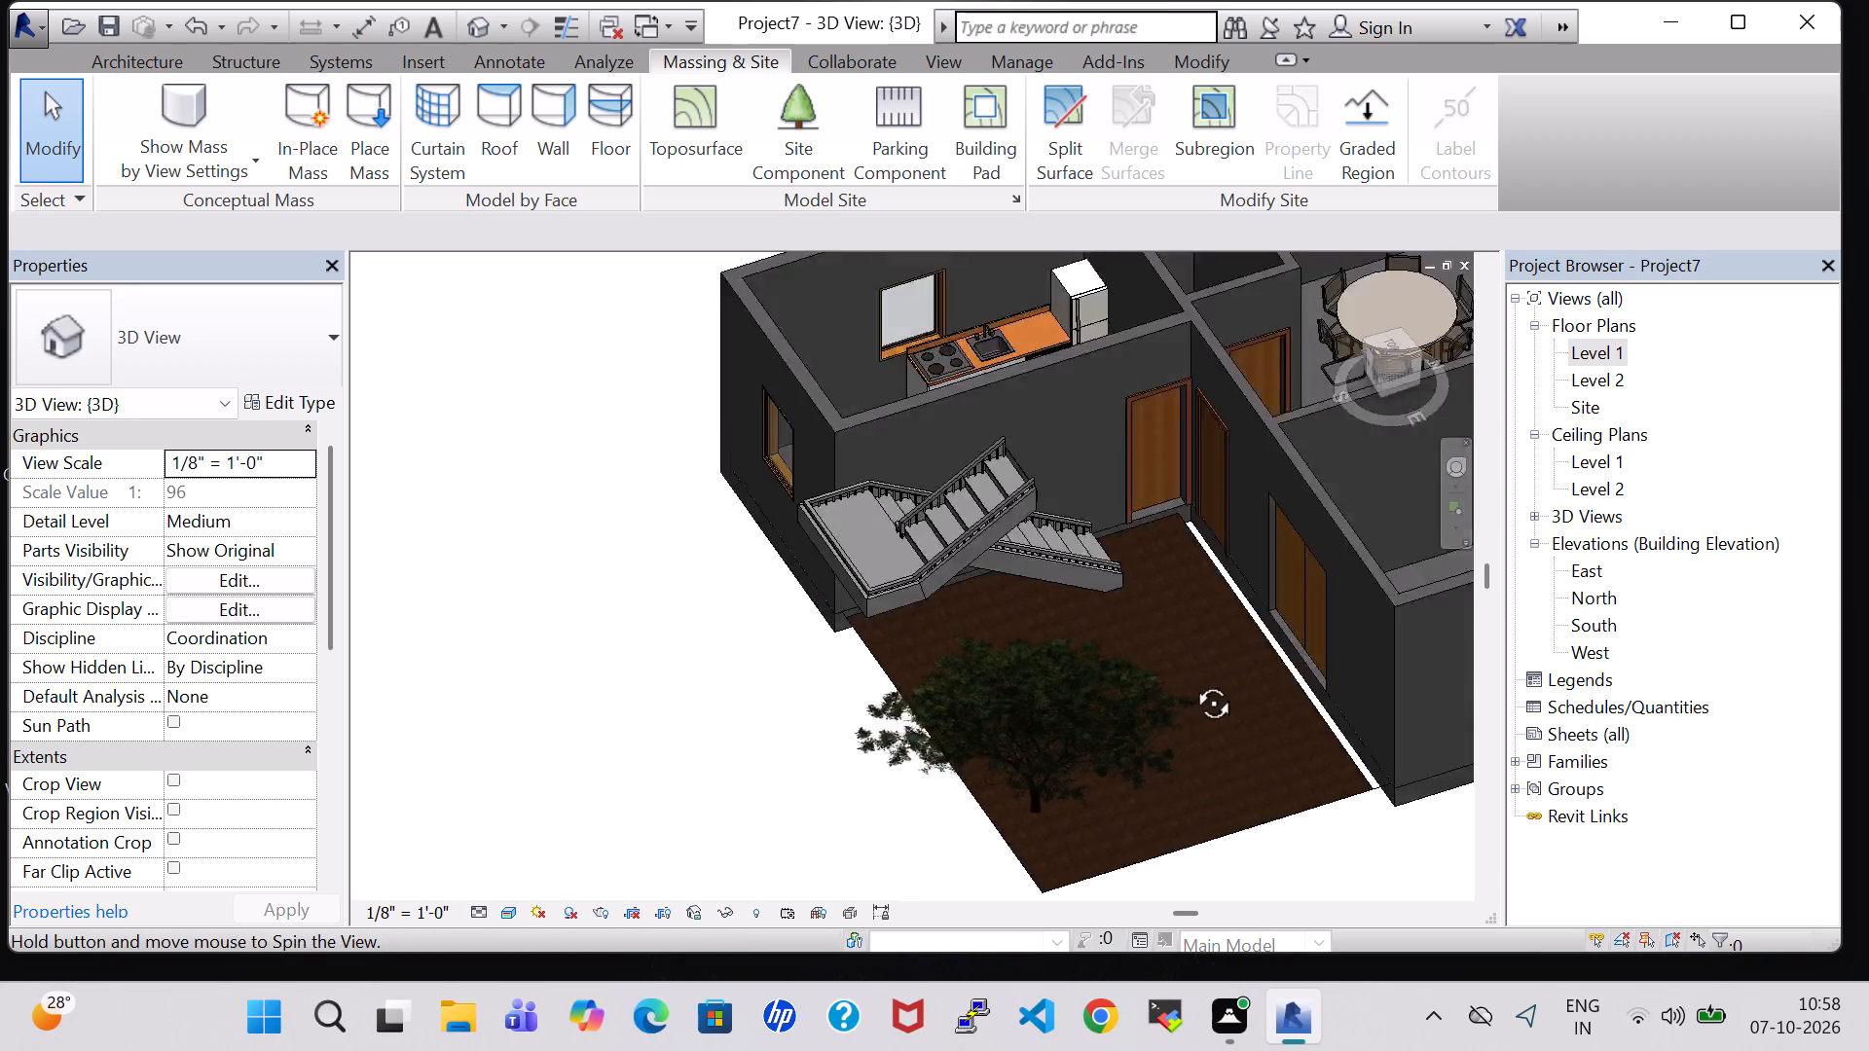
shift+middle_drag(1191, 681, 1020, 528)
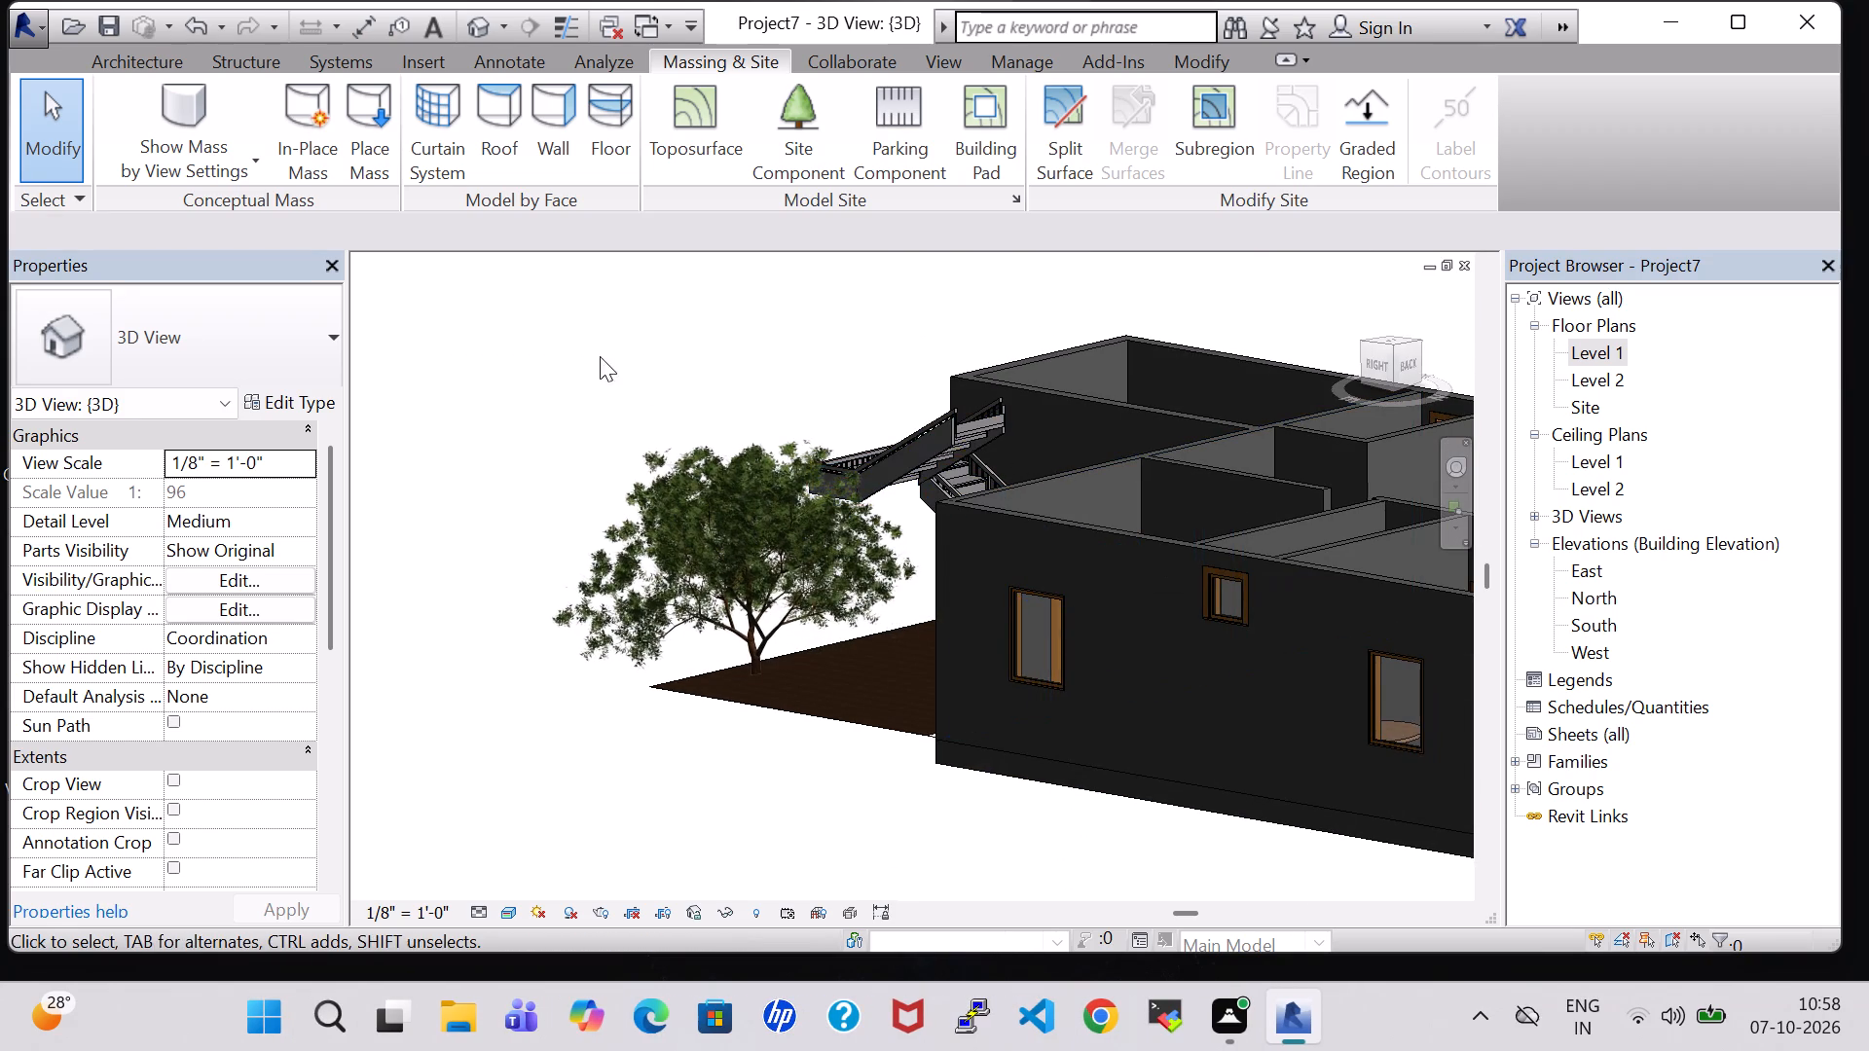
shift+middle_drag(600, 354, 825, 339)
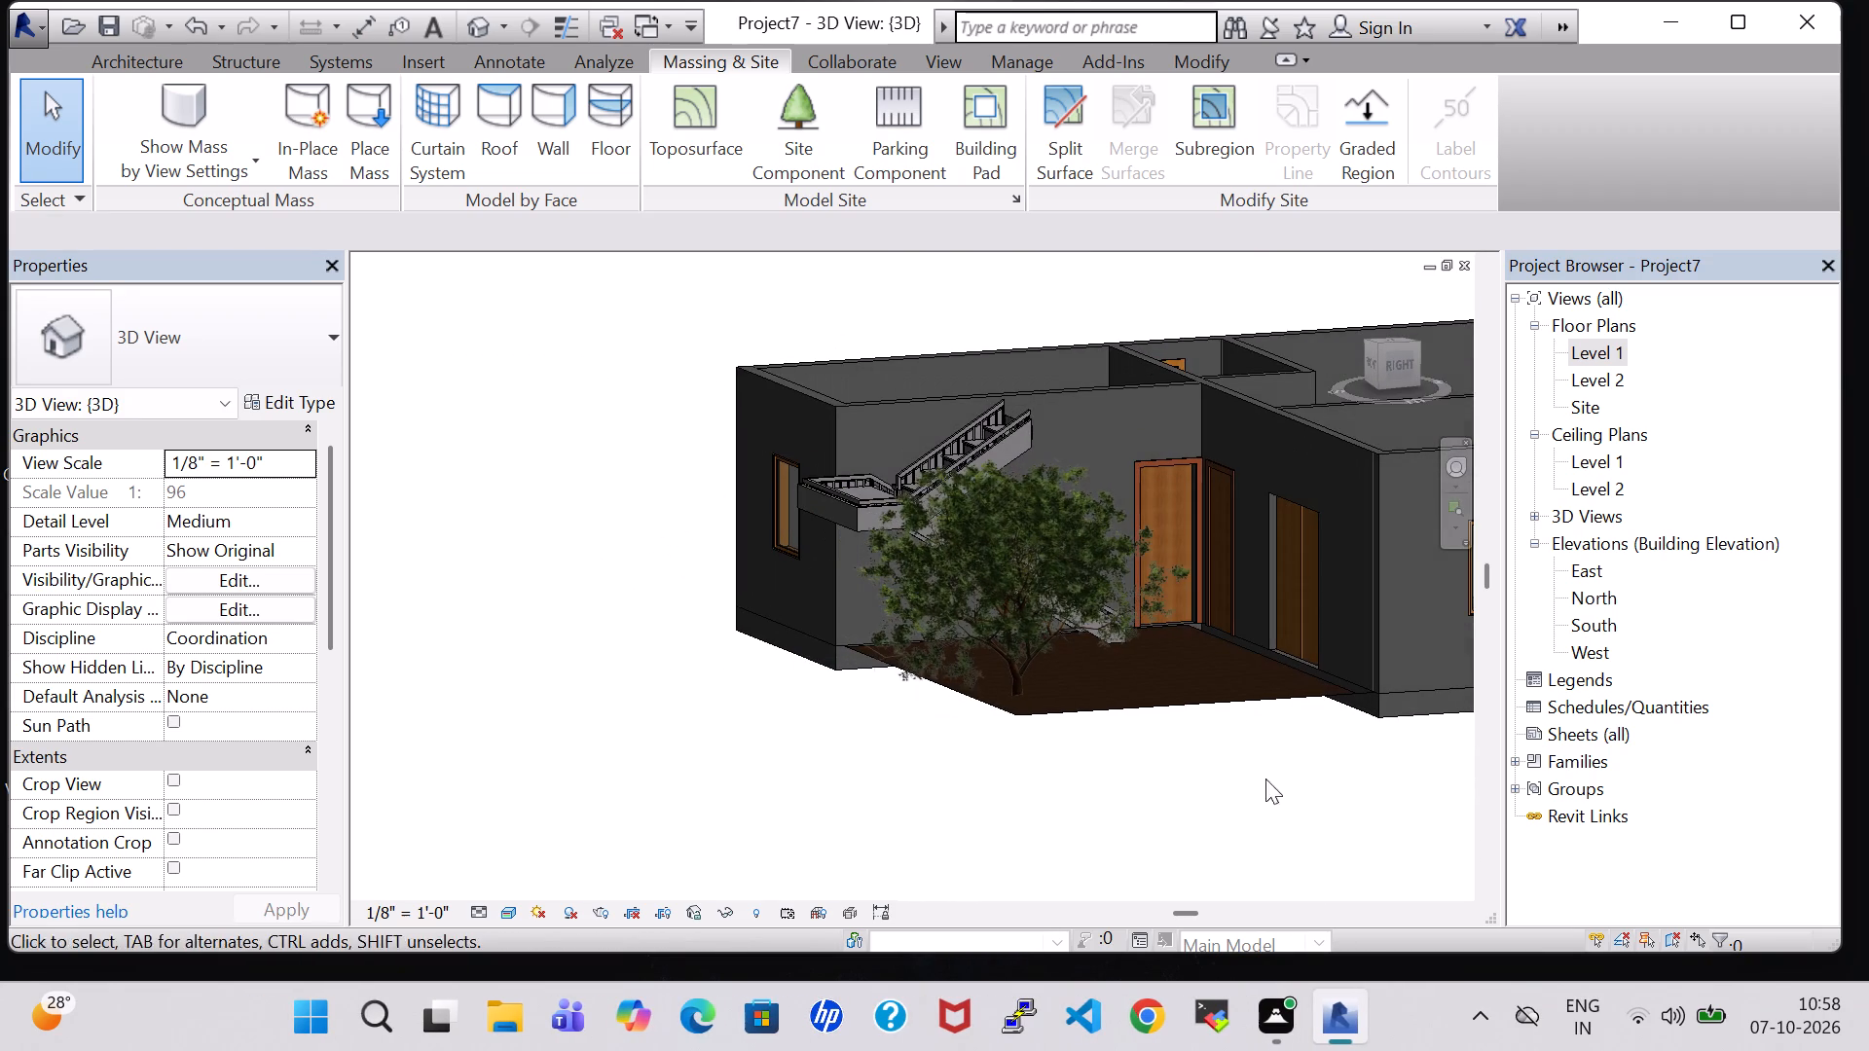
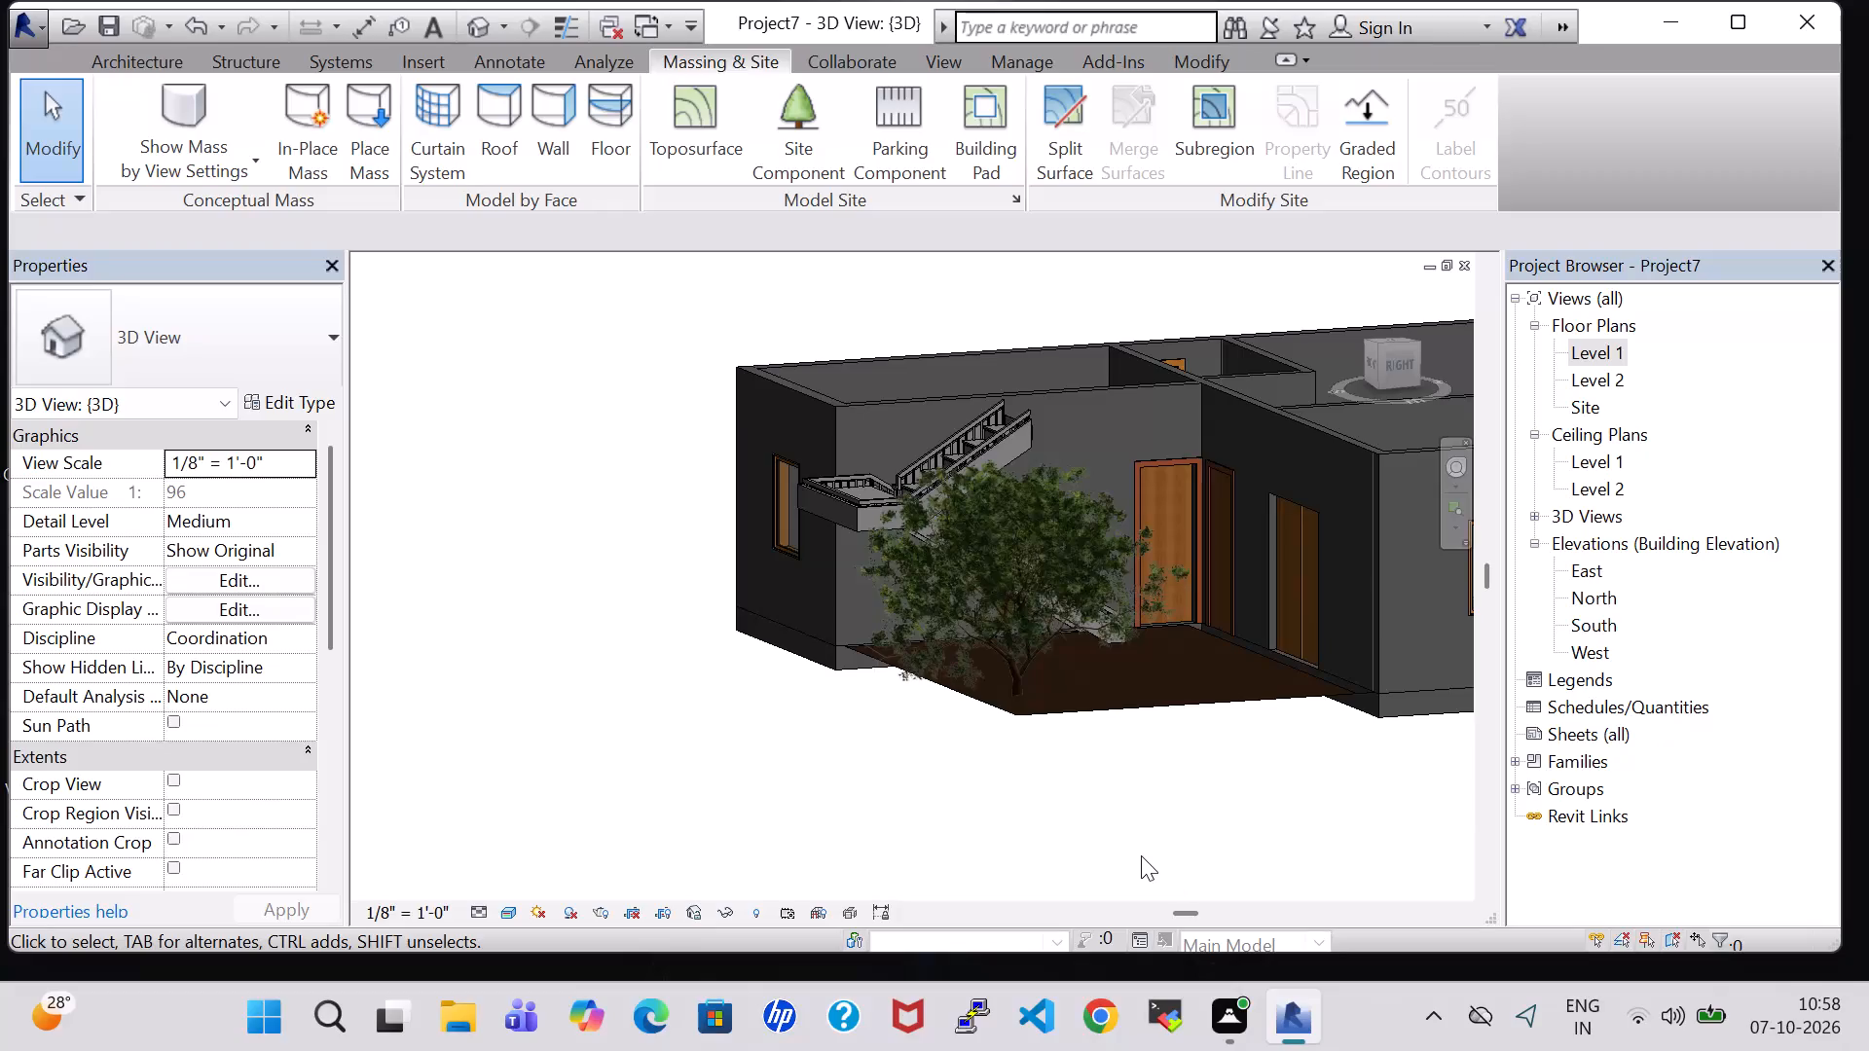
Examine the house's front courtyard, staircase and tree in 3D from several angles.
shift+middle_drag(1138, 823, 1018, 715)
shift+scroll(1138, 823, up, 1)
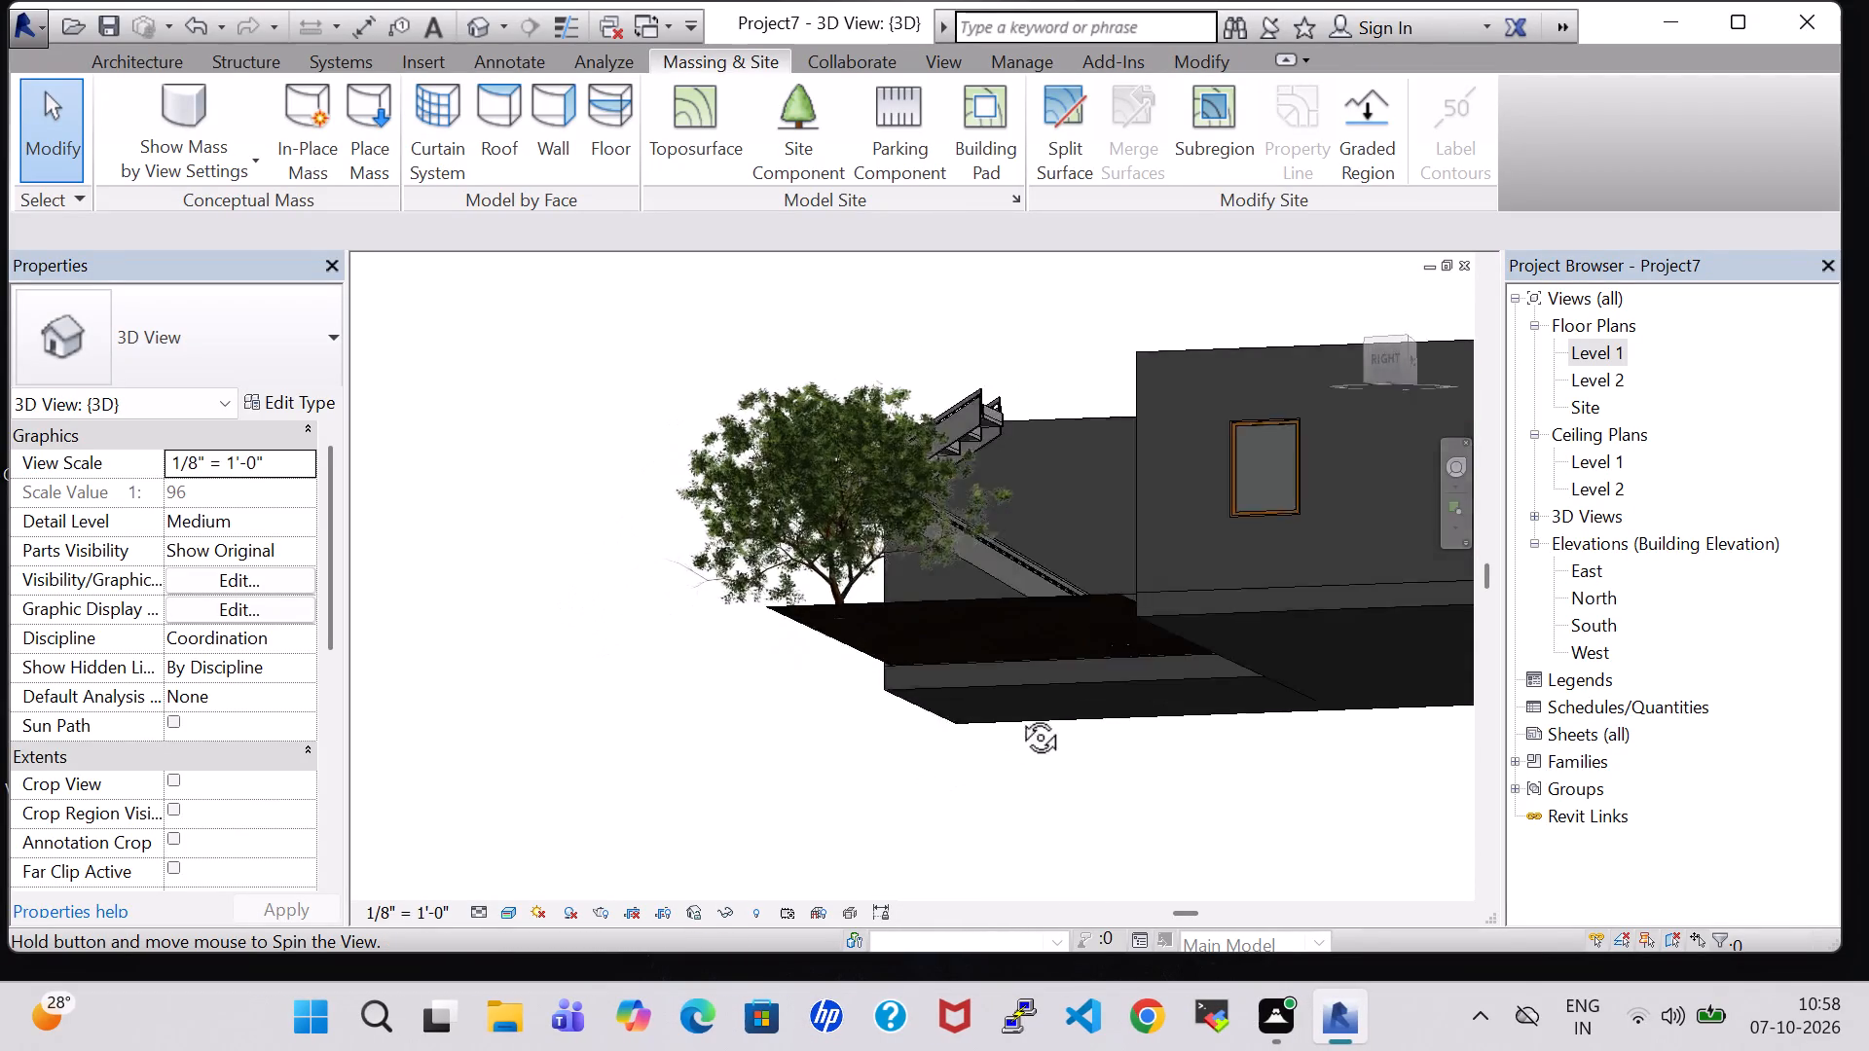
shift+middle_drag(1018, 715, 1374, 804)
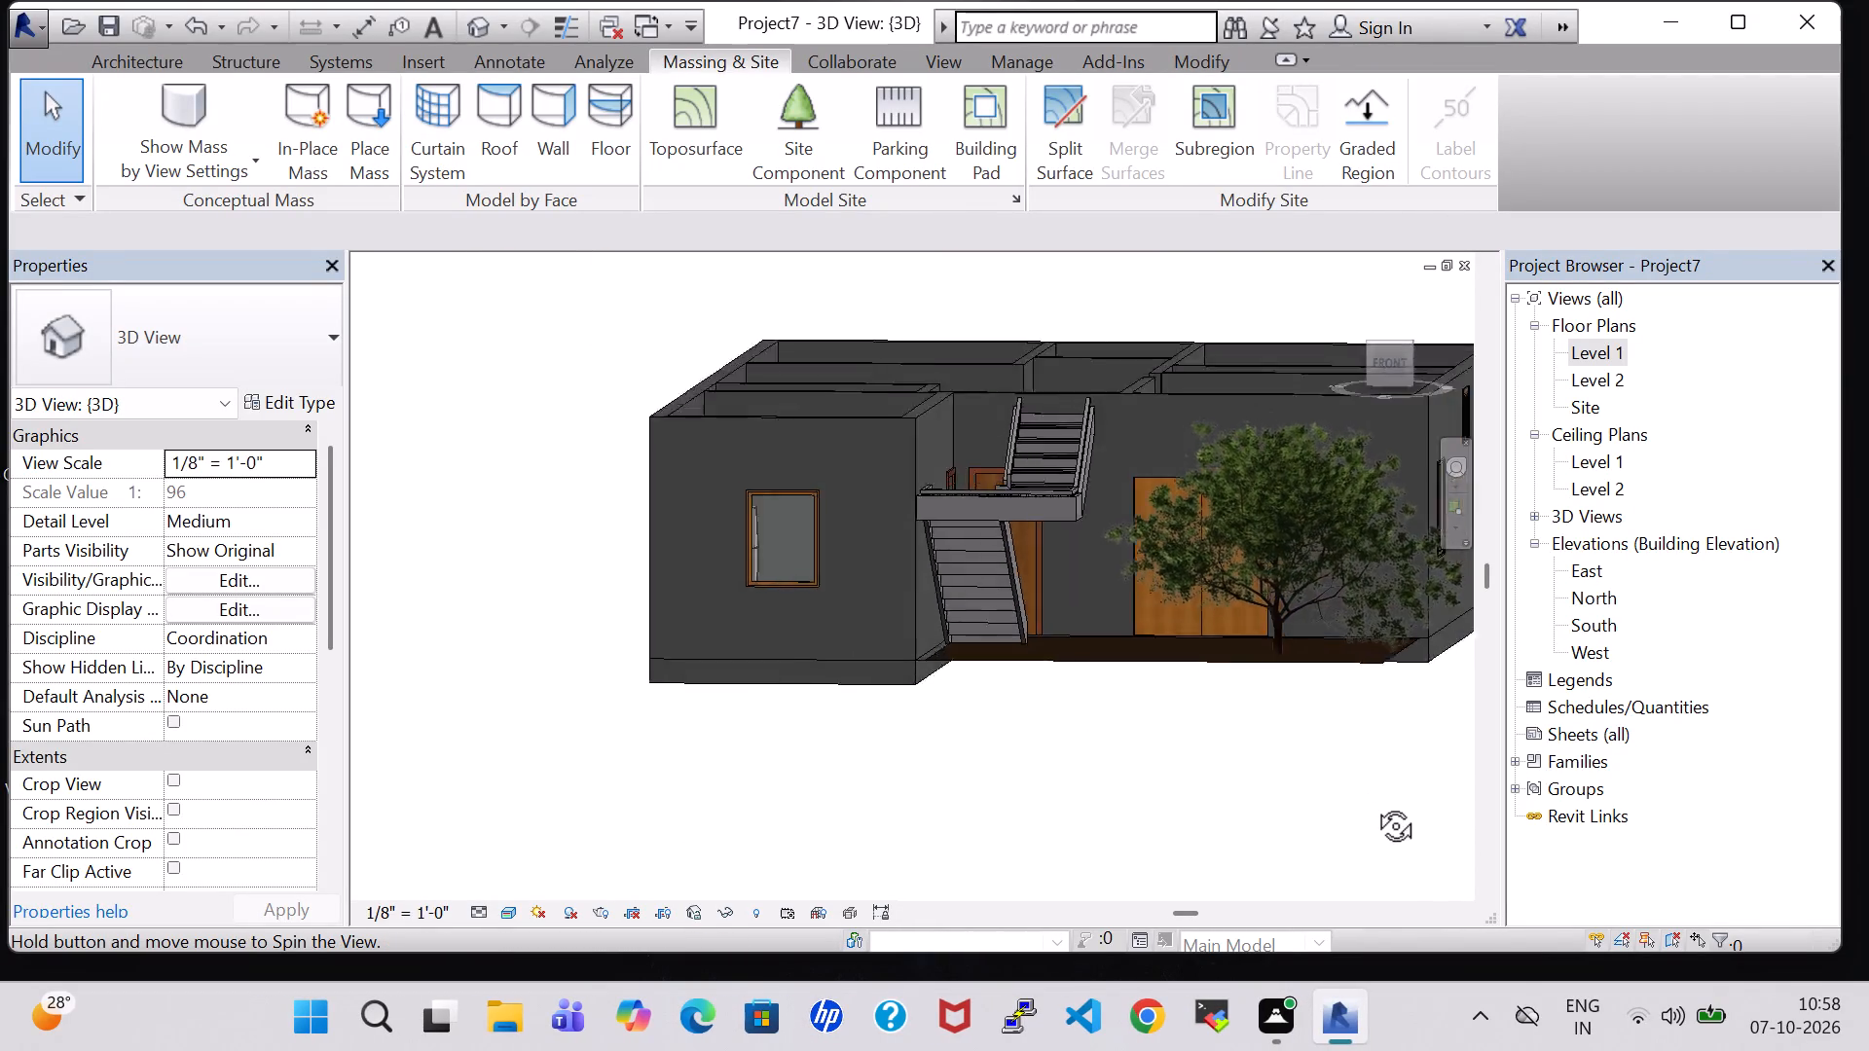
shift+middle_drag(1374, 804, 1275, 840)
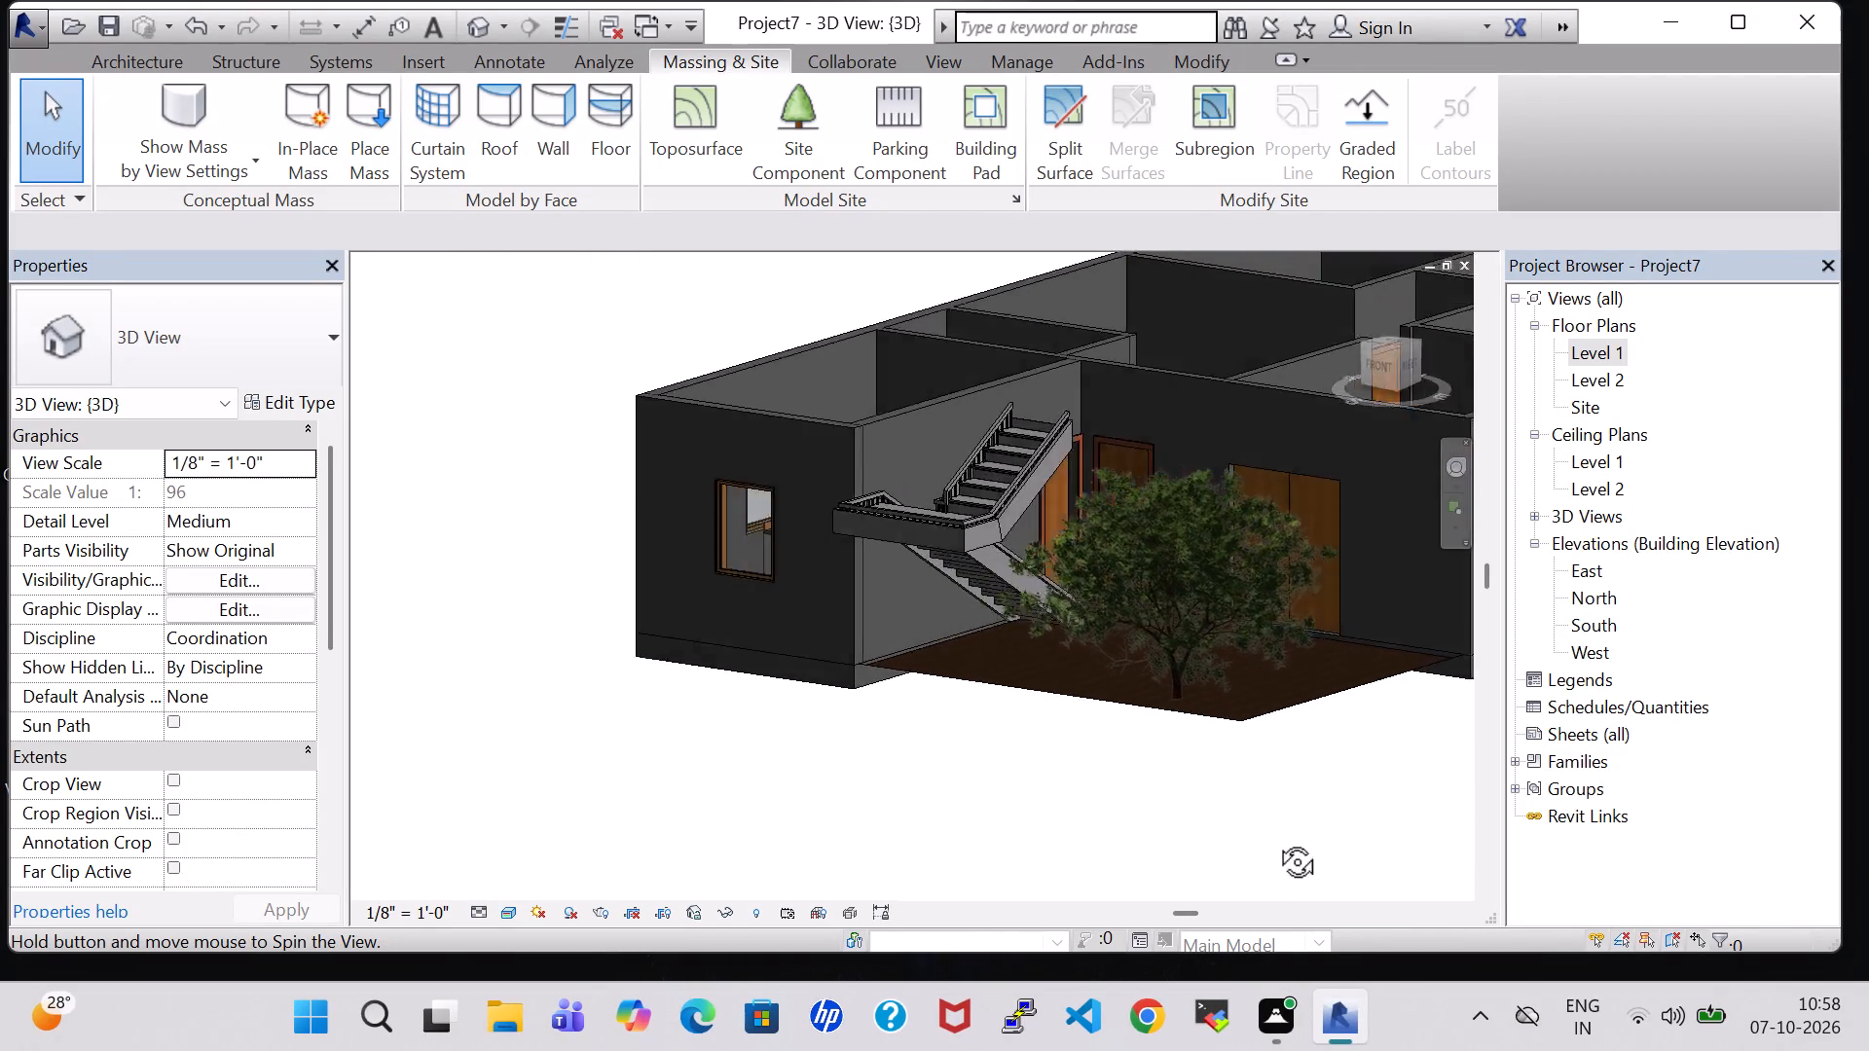
shift+middle_drag(1275, 840, 1360, 893)
shift+scroll(1384, 882, up, 1)
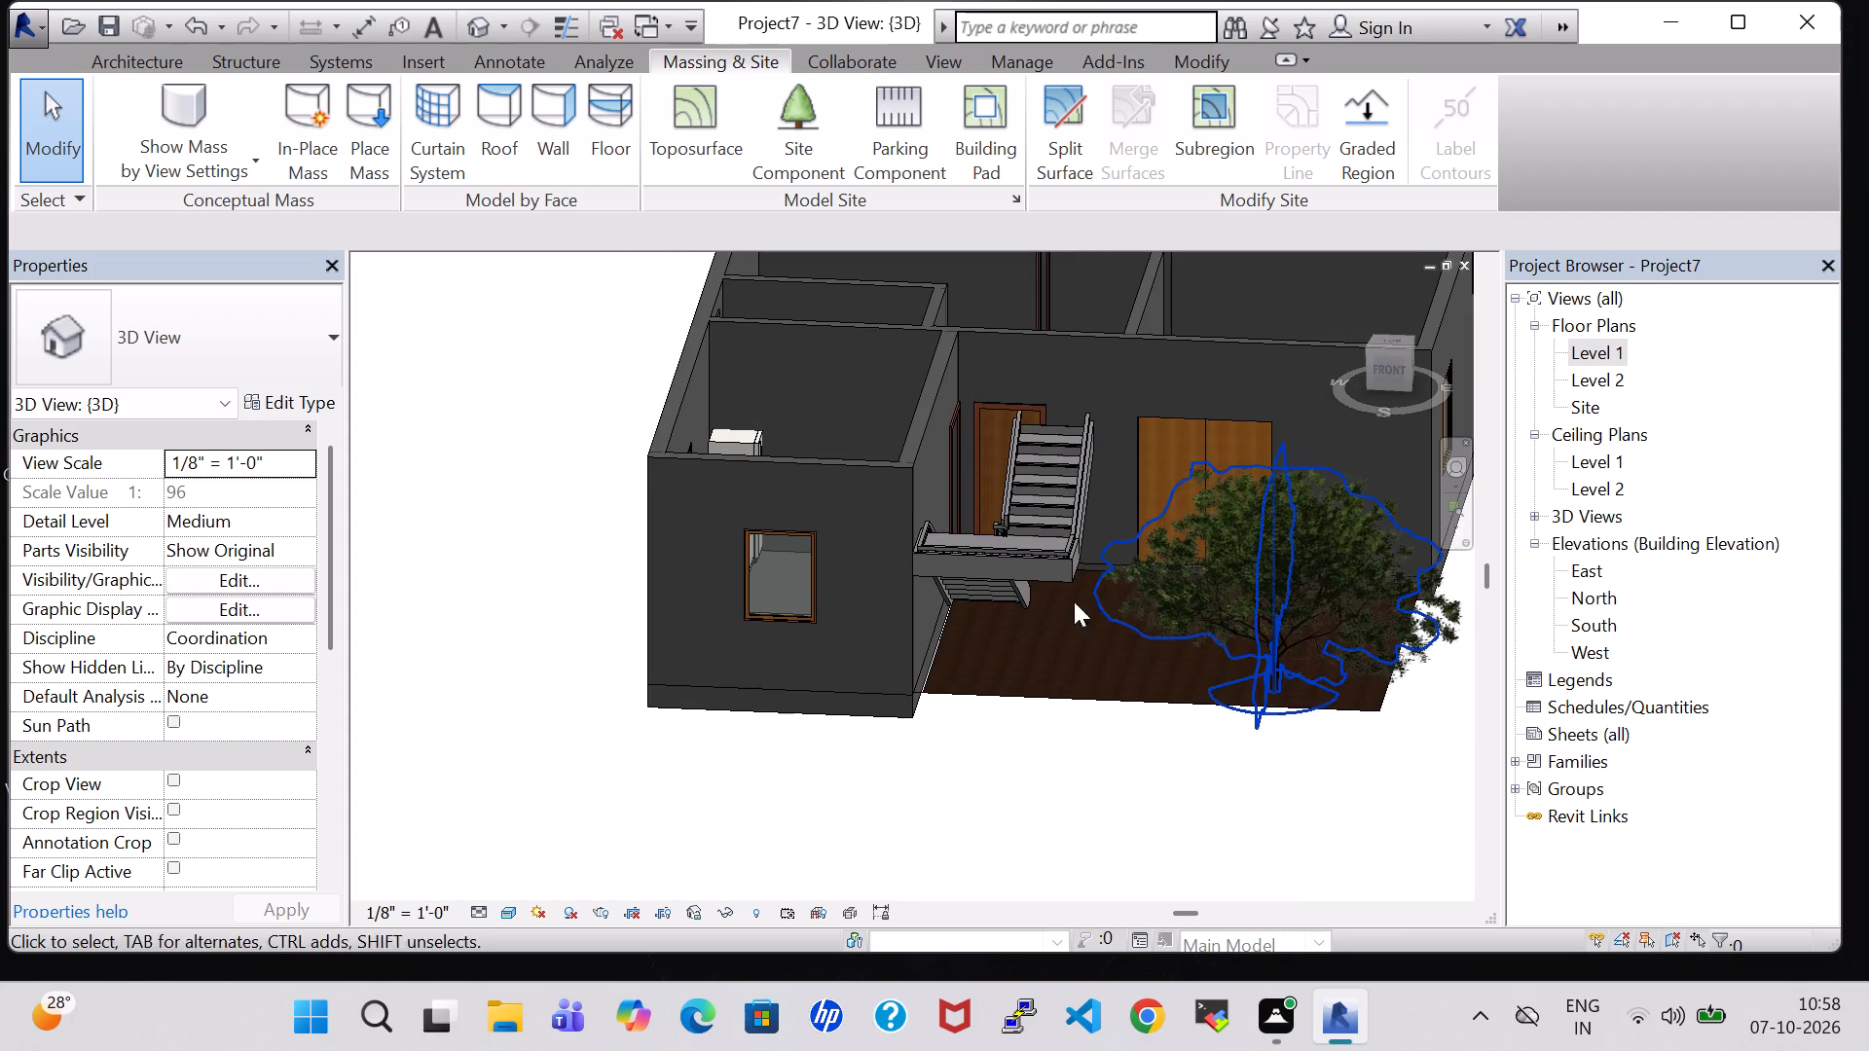
middle_drag(570, 408, 511, 554)
scroll(570, 408, up, 1)
scroll(515, 540, down, 3)
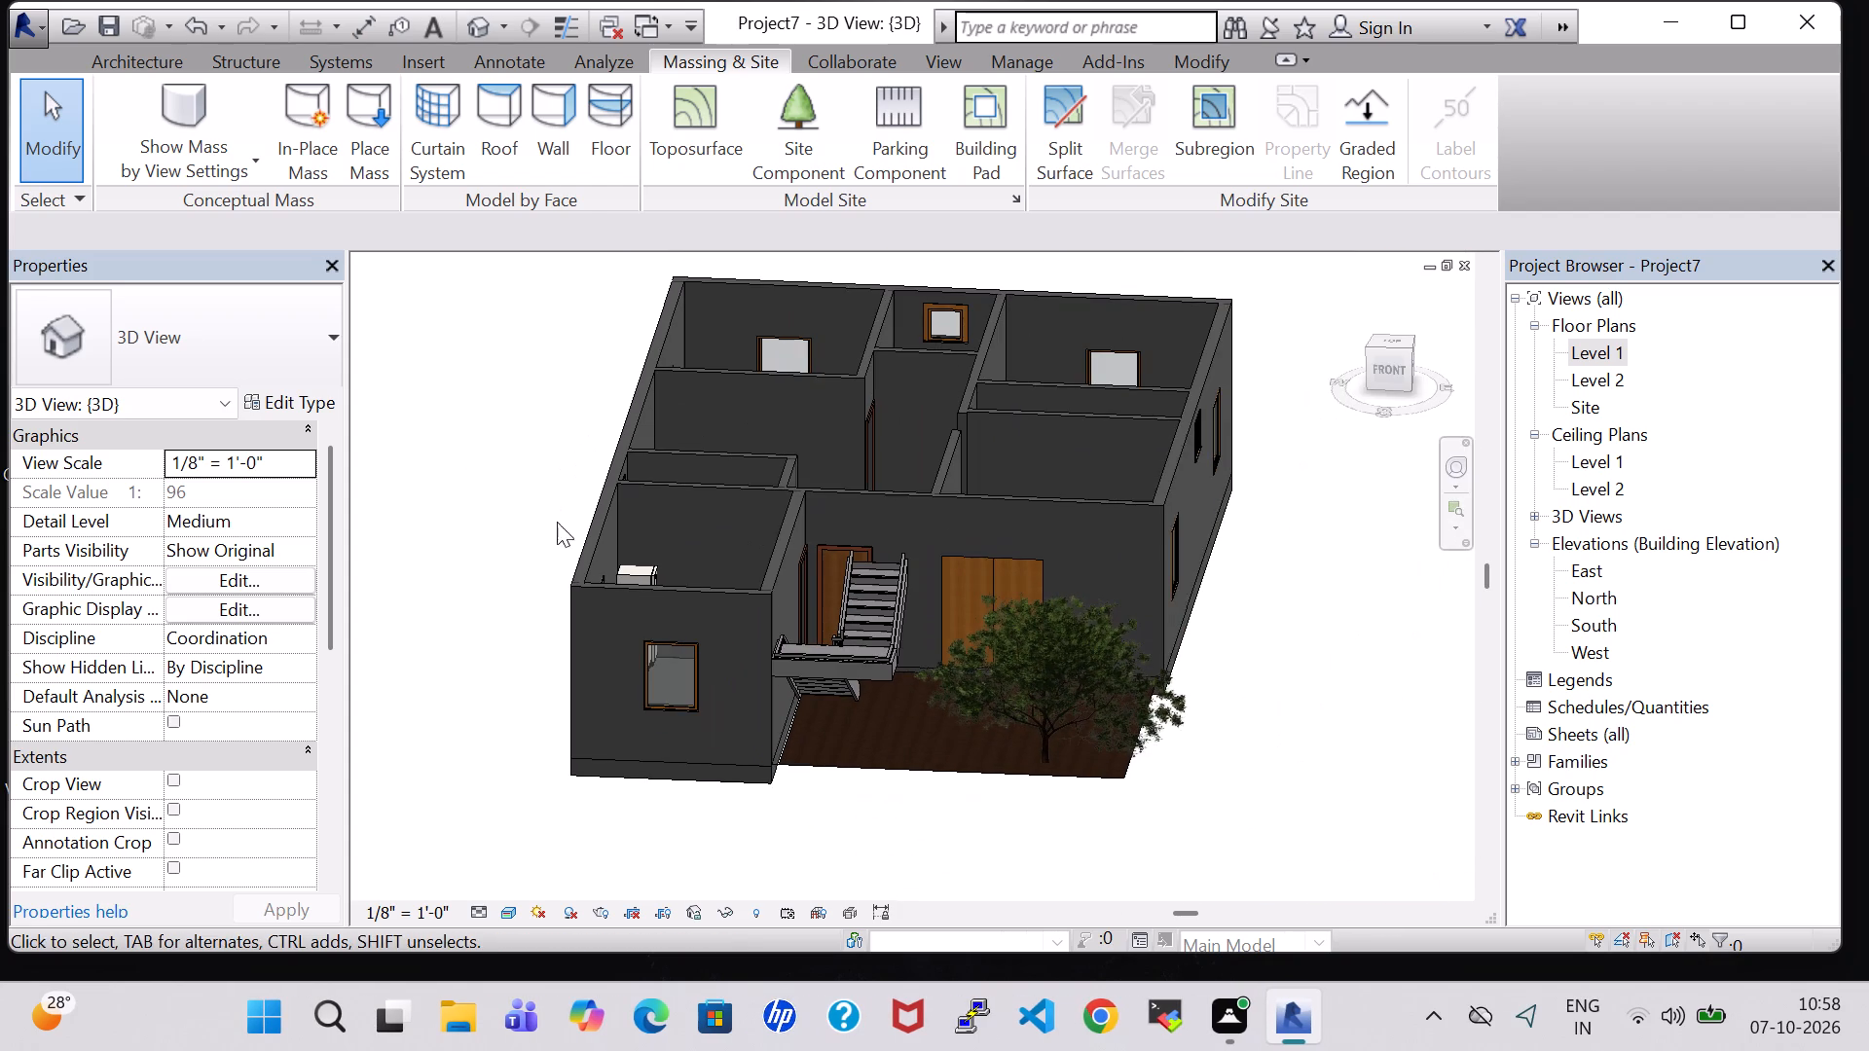
Nudge the Japanese Maple tree four increments west toward the staircase and three increments north toward the house.
middle_drag(1277, 550, 1323, 675)
click(1039, 644)
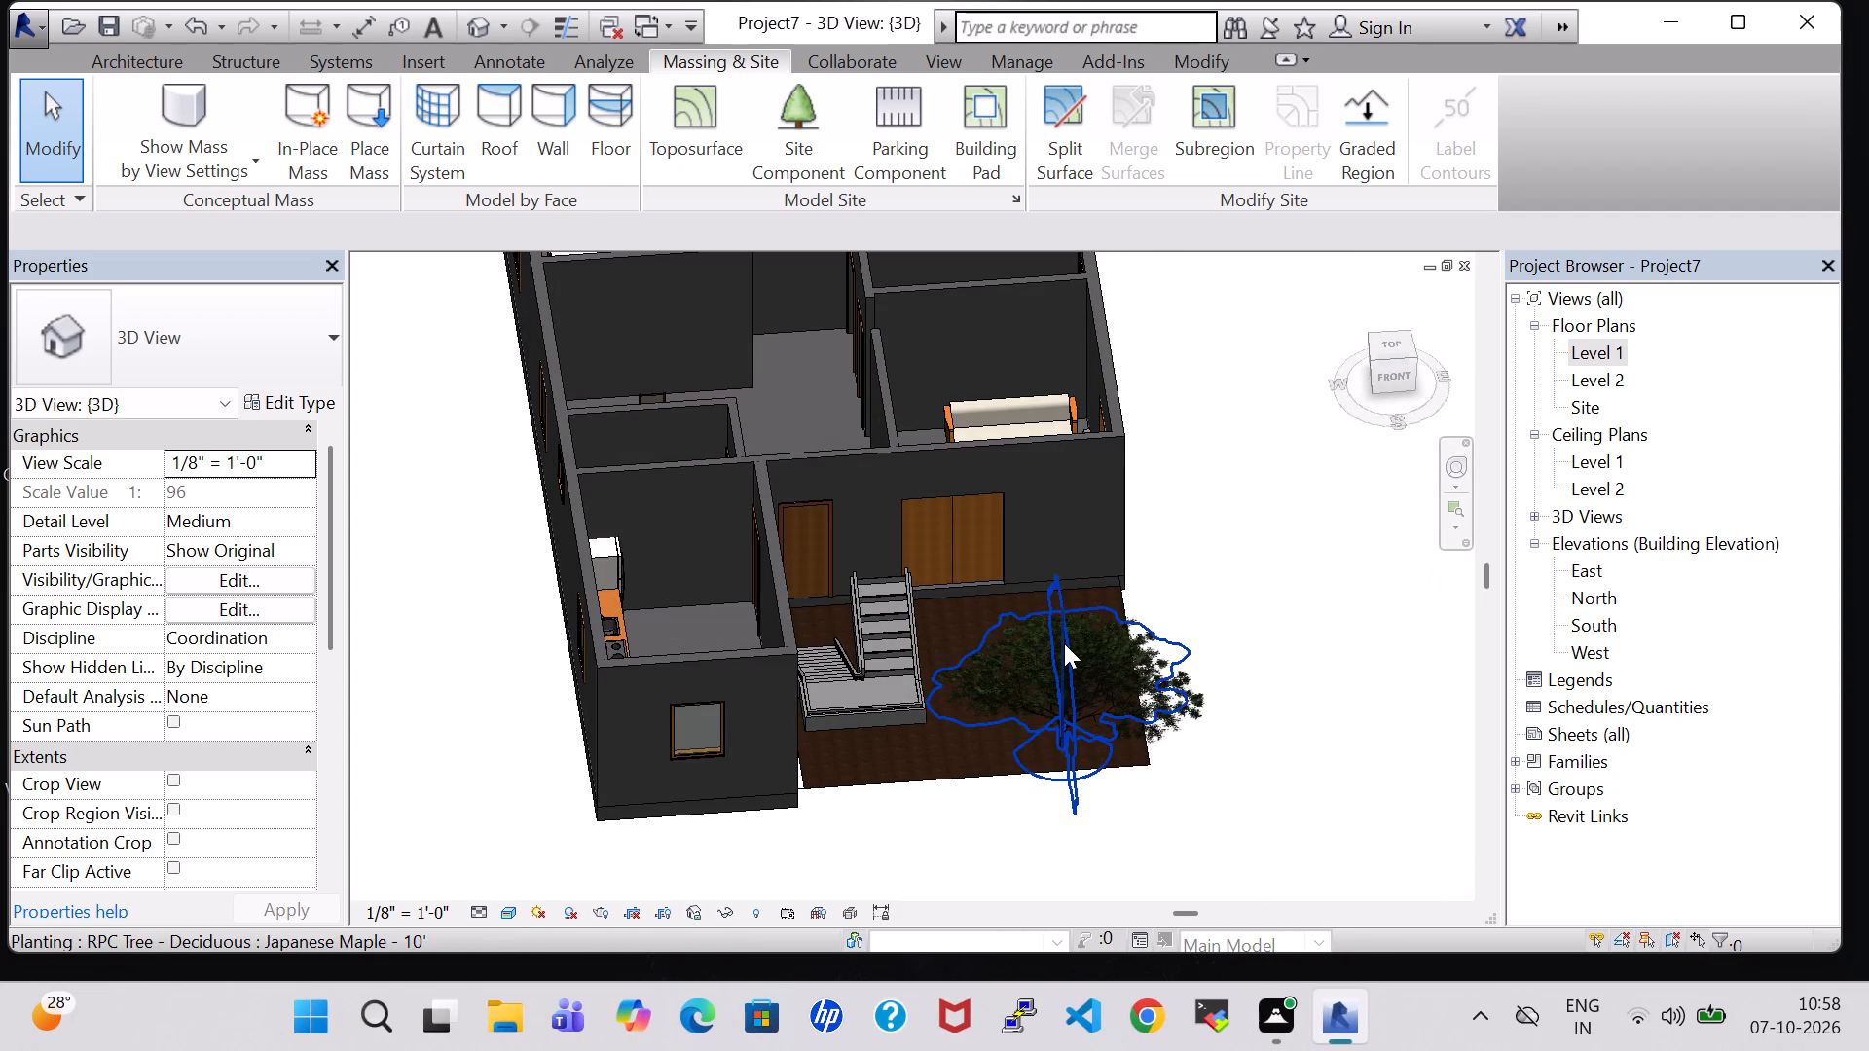
click(1064, 643)
key(Left)
key(Left)
key(Left)
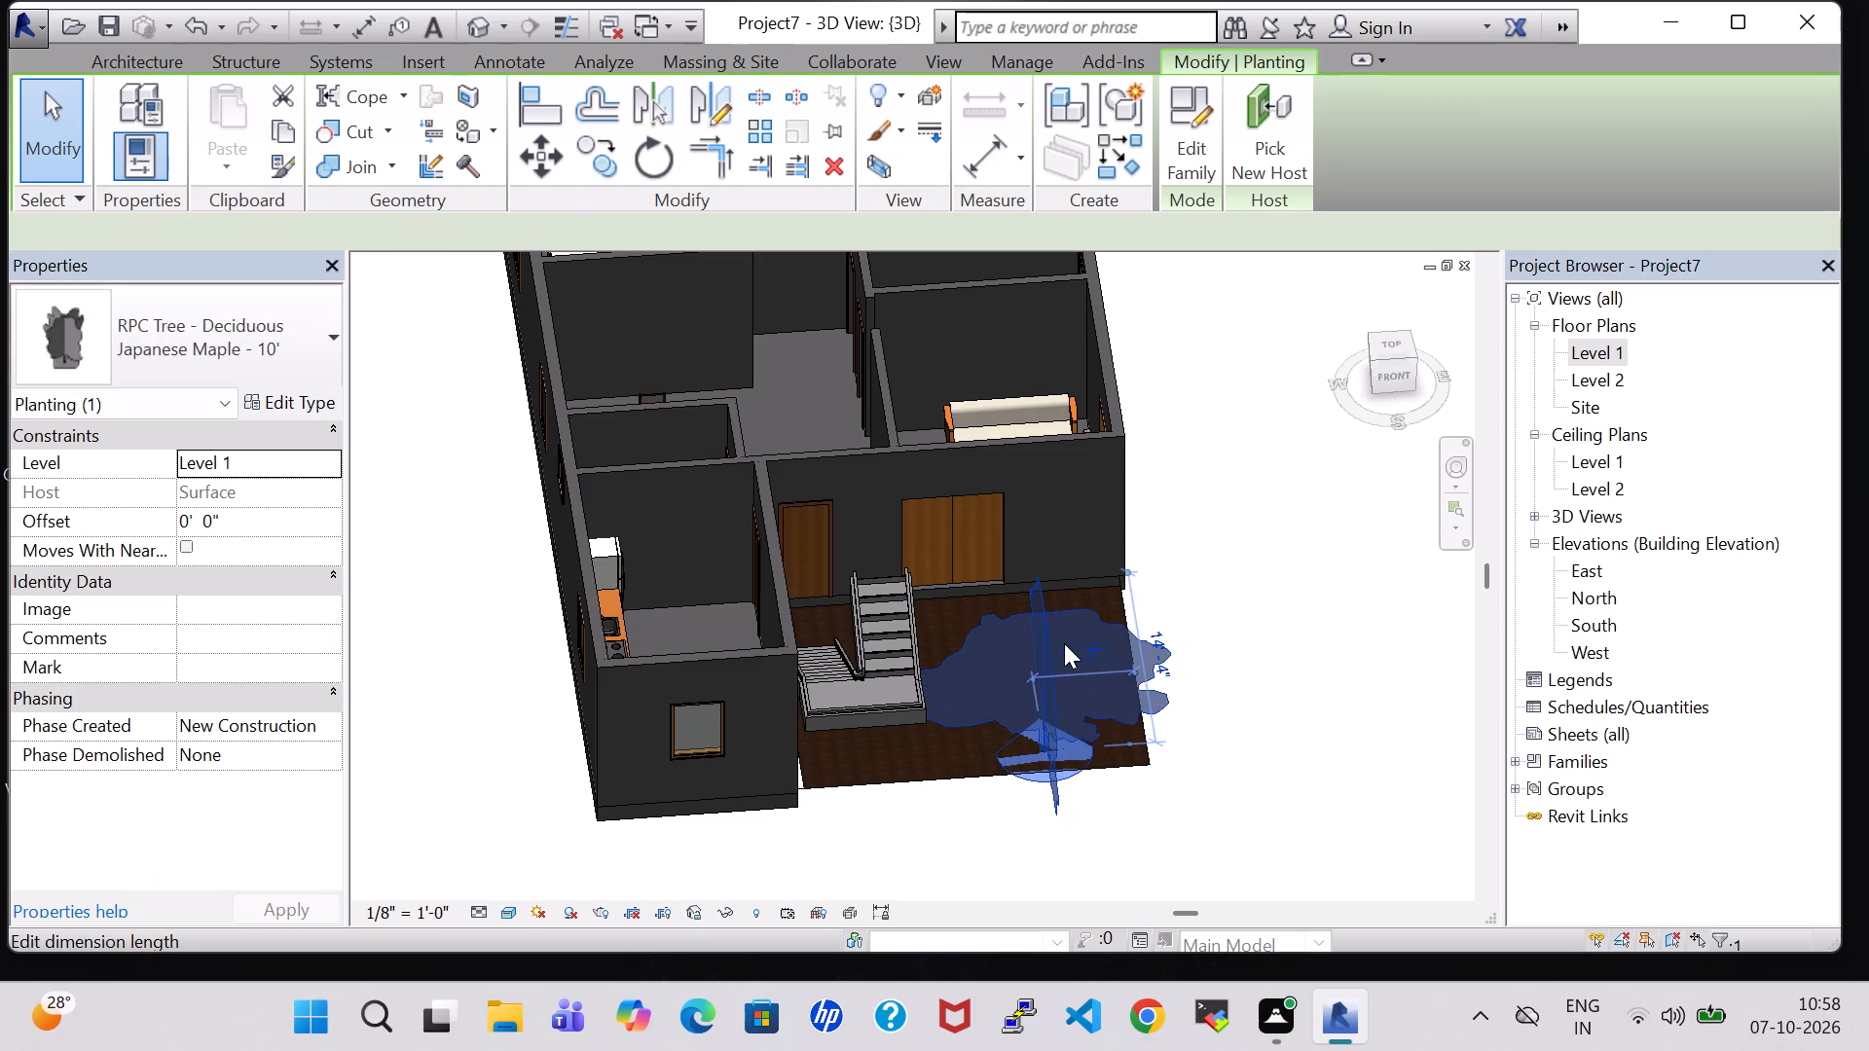
key(Left)
key(Up)
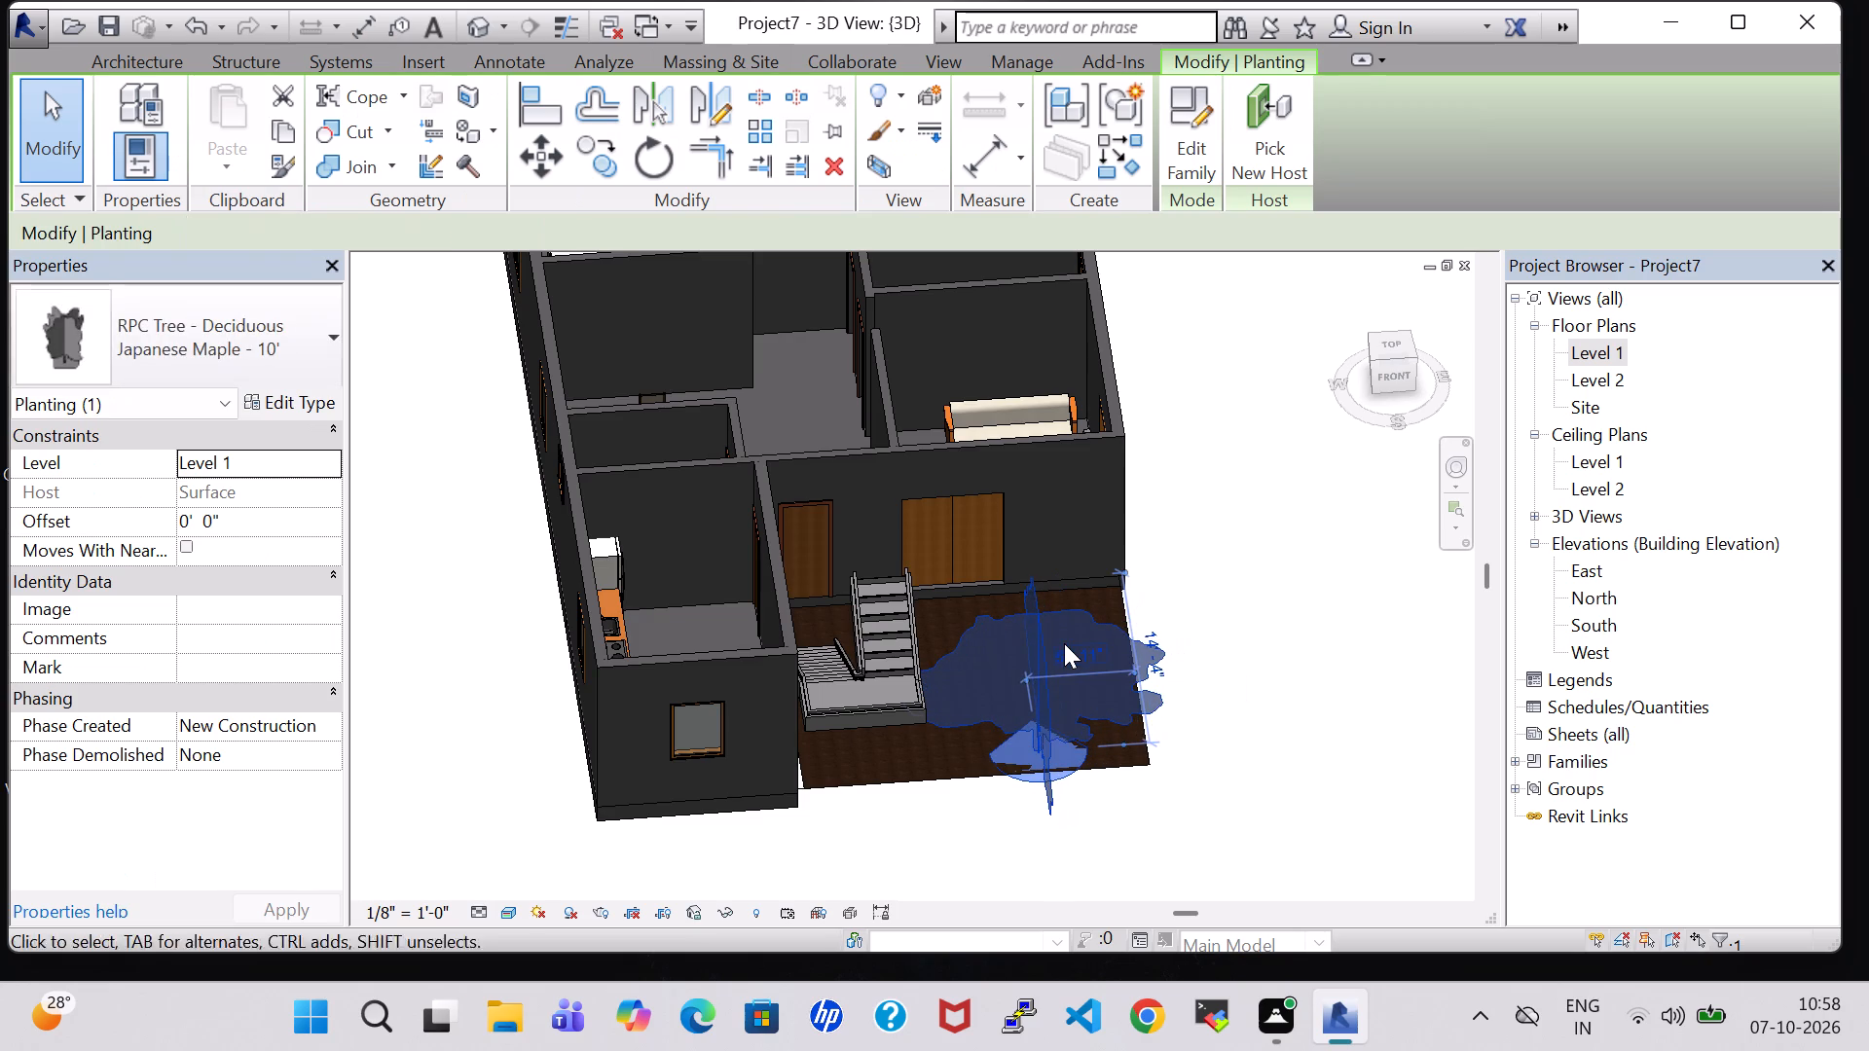
key(Up)
key(Up)
click(1334, 623)
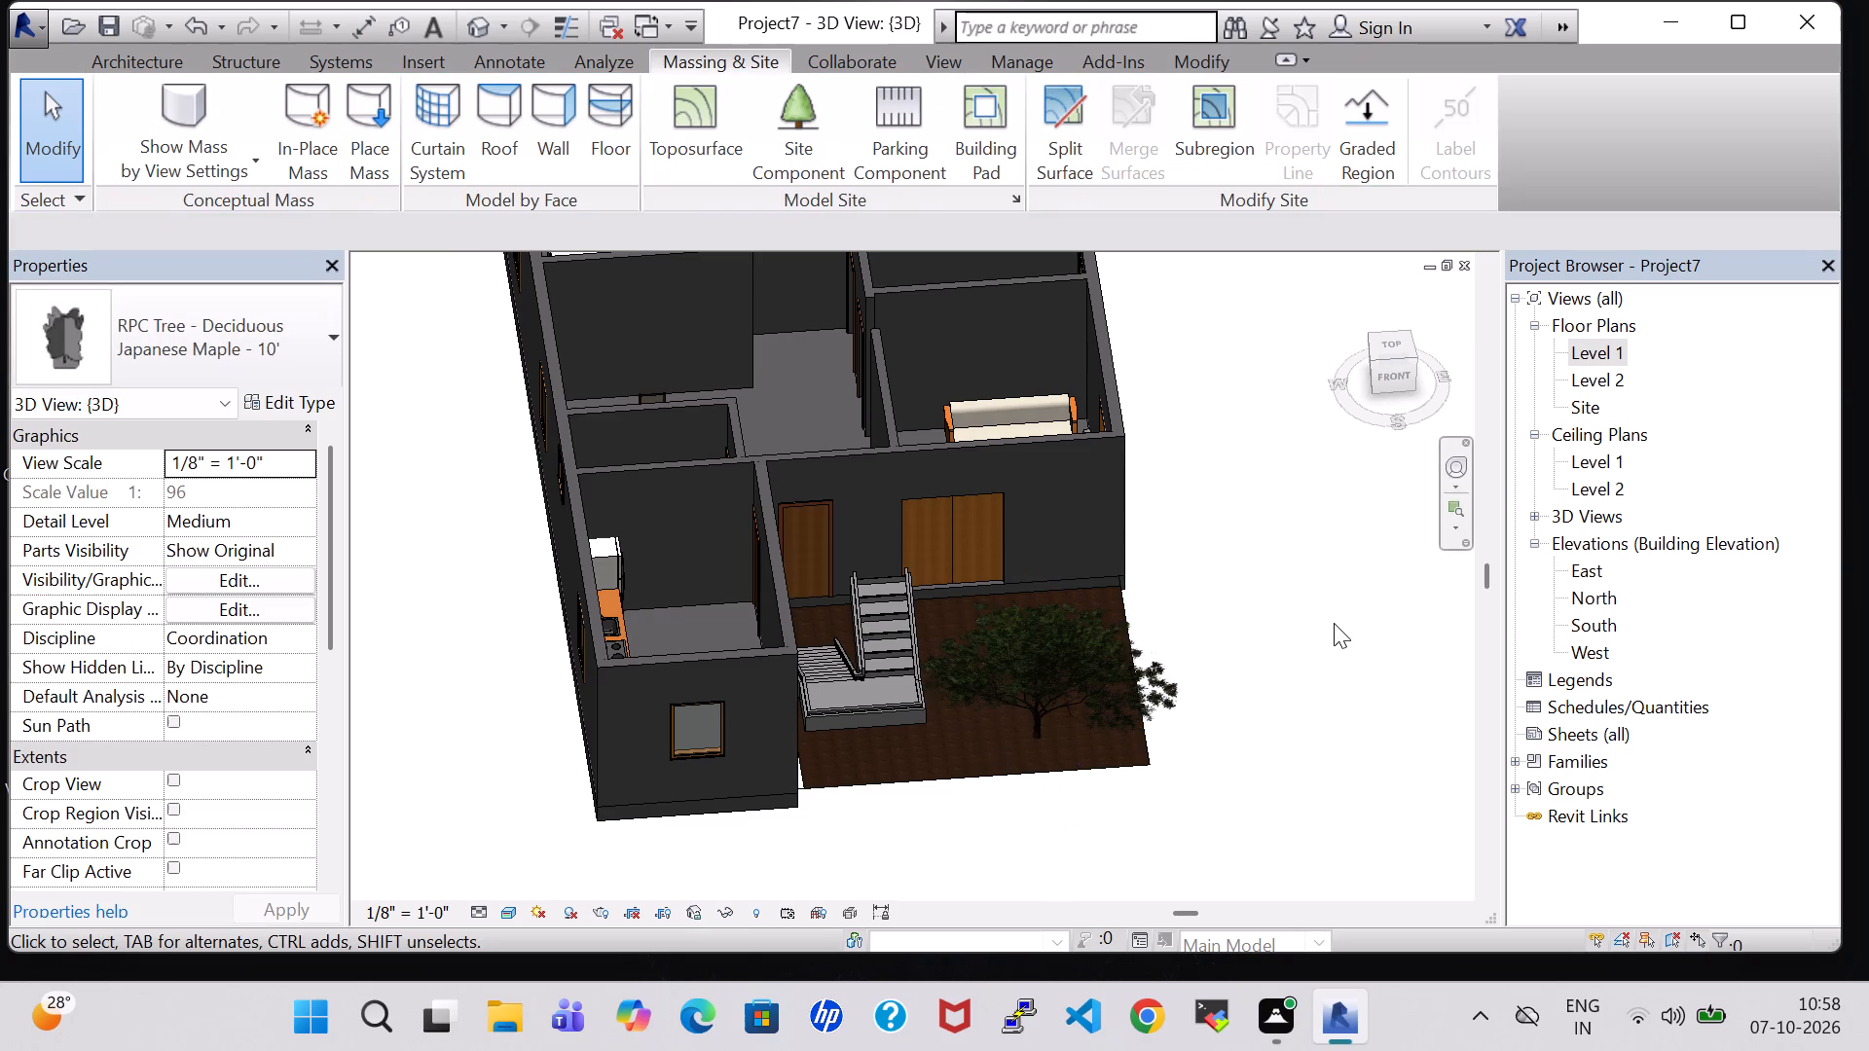
Nudge the courtyard topography surface two increments north and one increment west, toward the house walls.
click(461, 26)
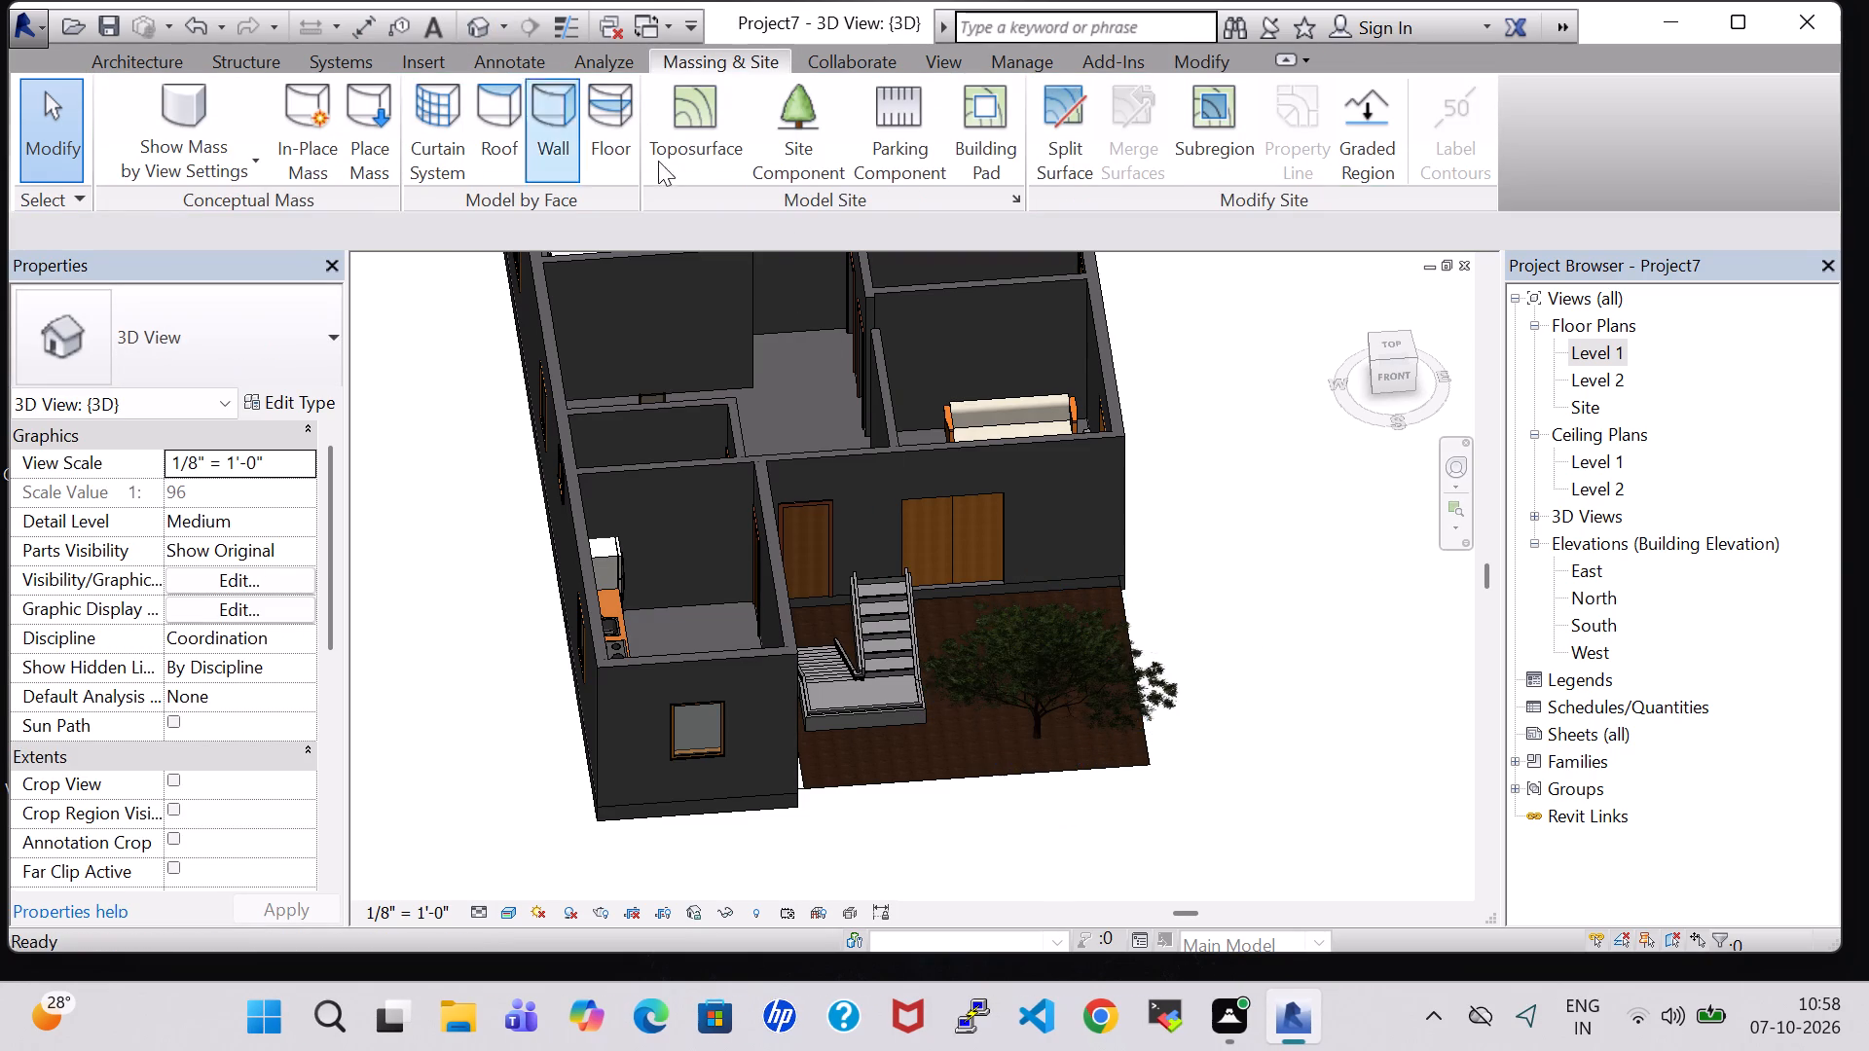
middle_drag(1300, 413, 1302, 600)
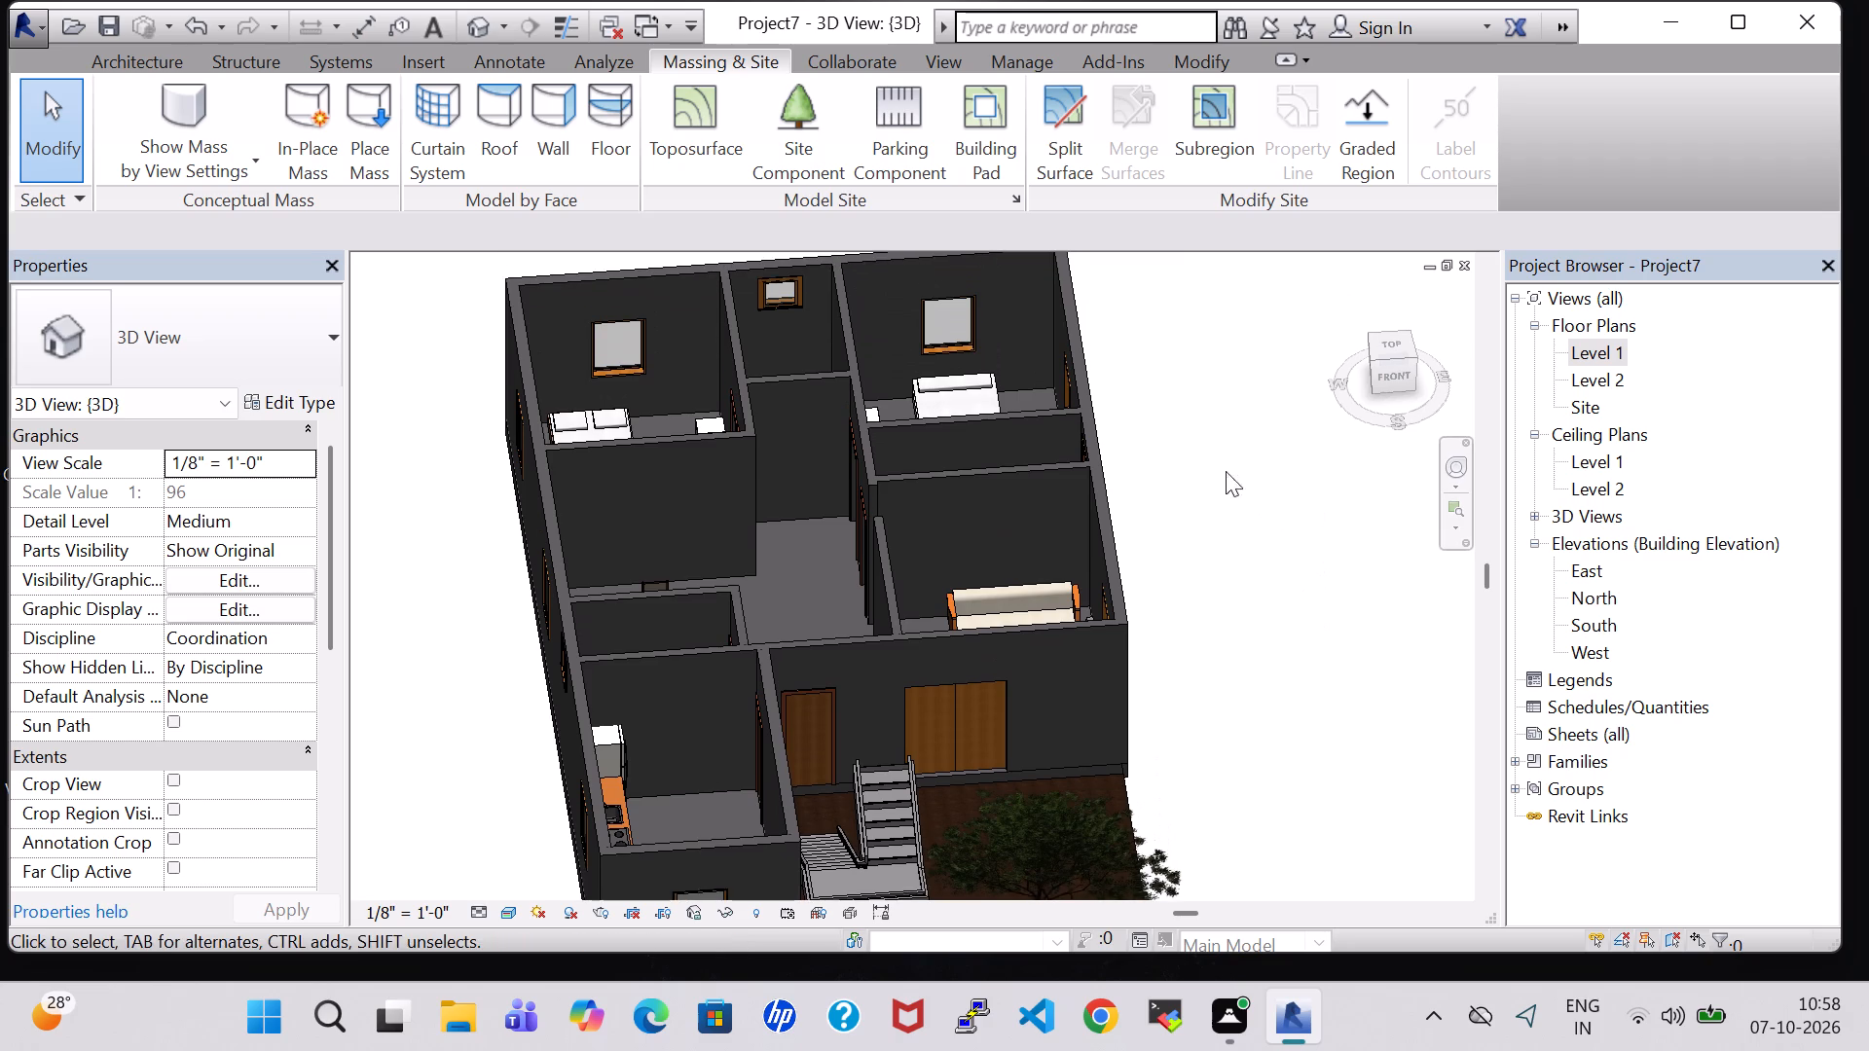
shift+middle_drag(1164, 400, 1168, 578)
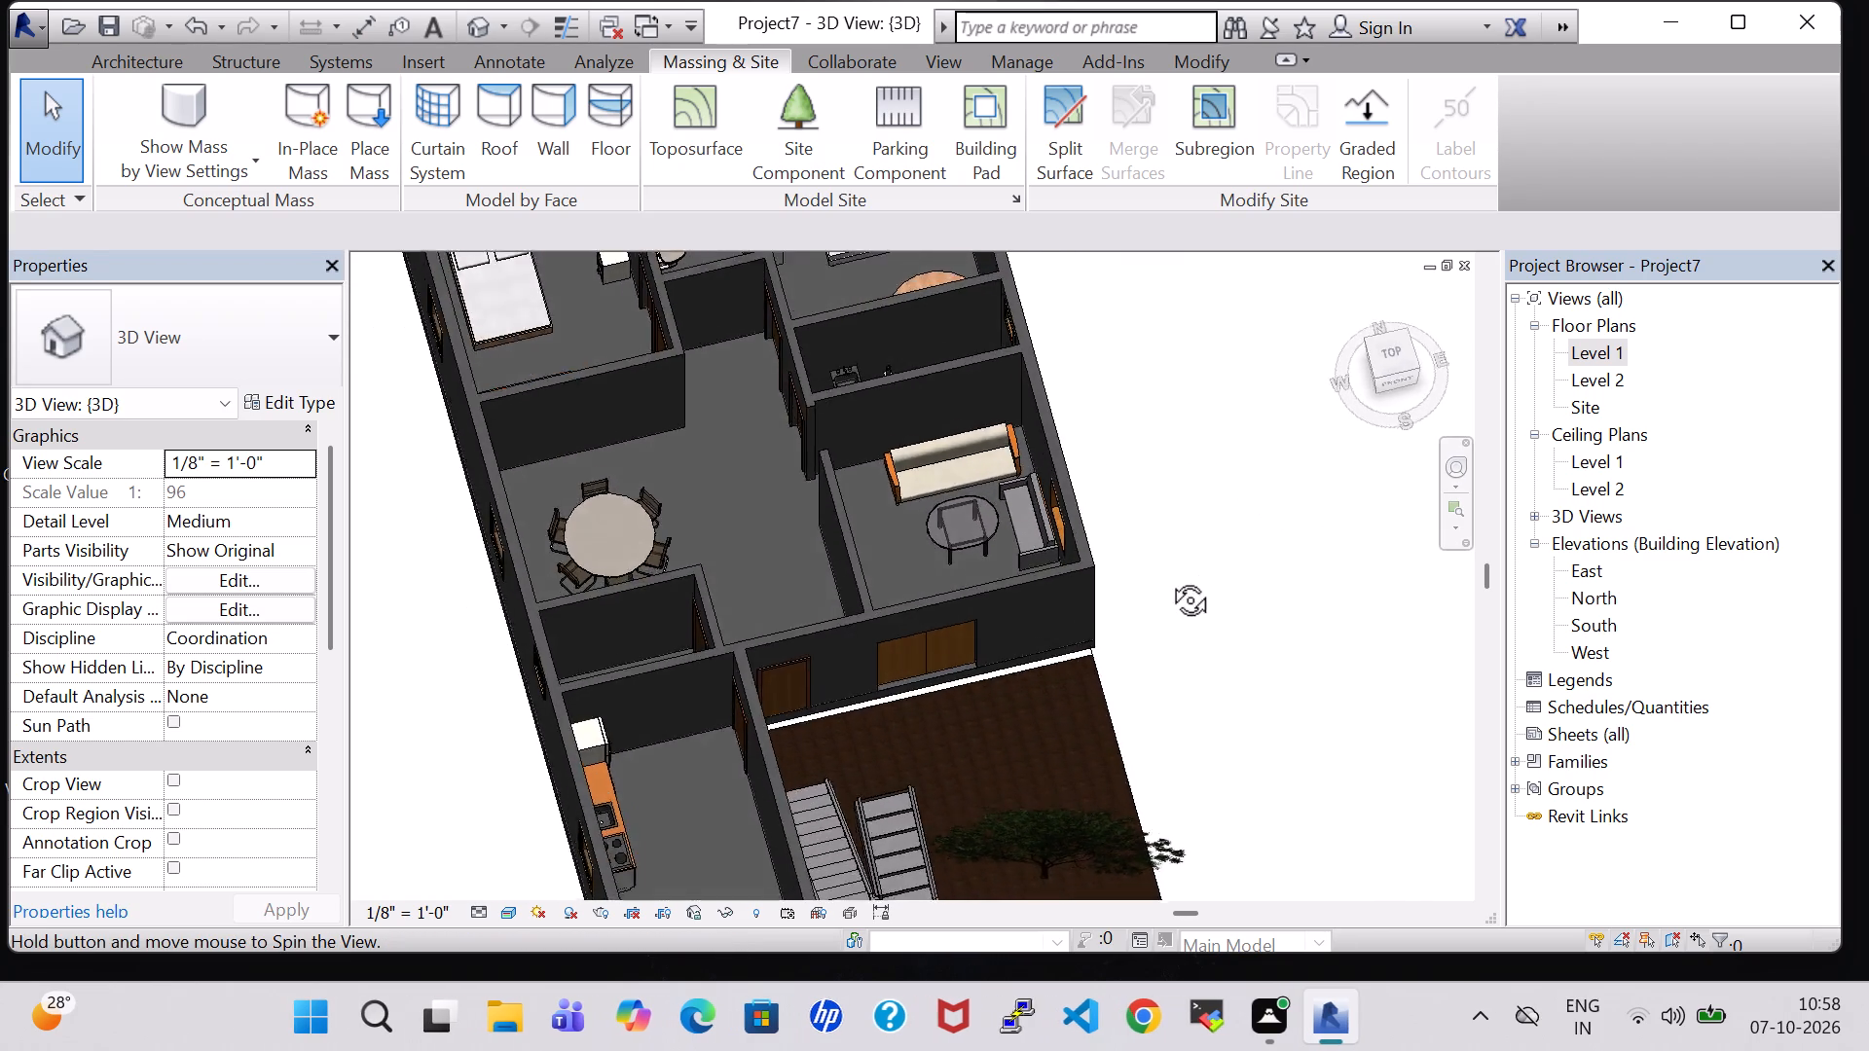
shift+middle_drag(1168, 578, 1139, 598)
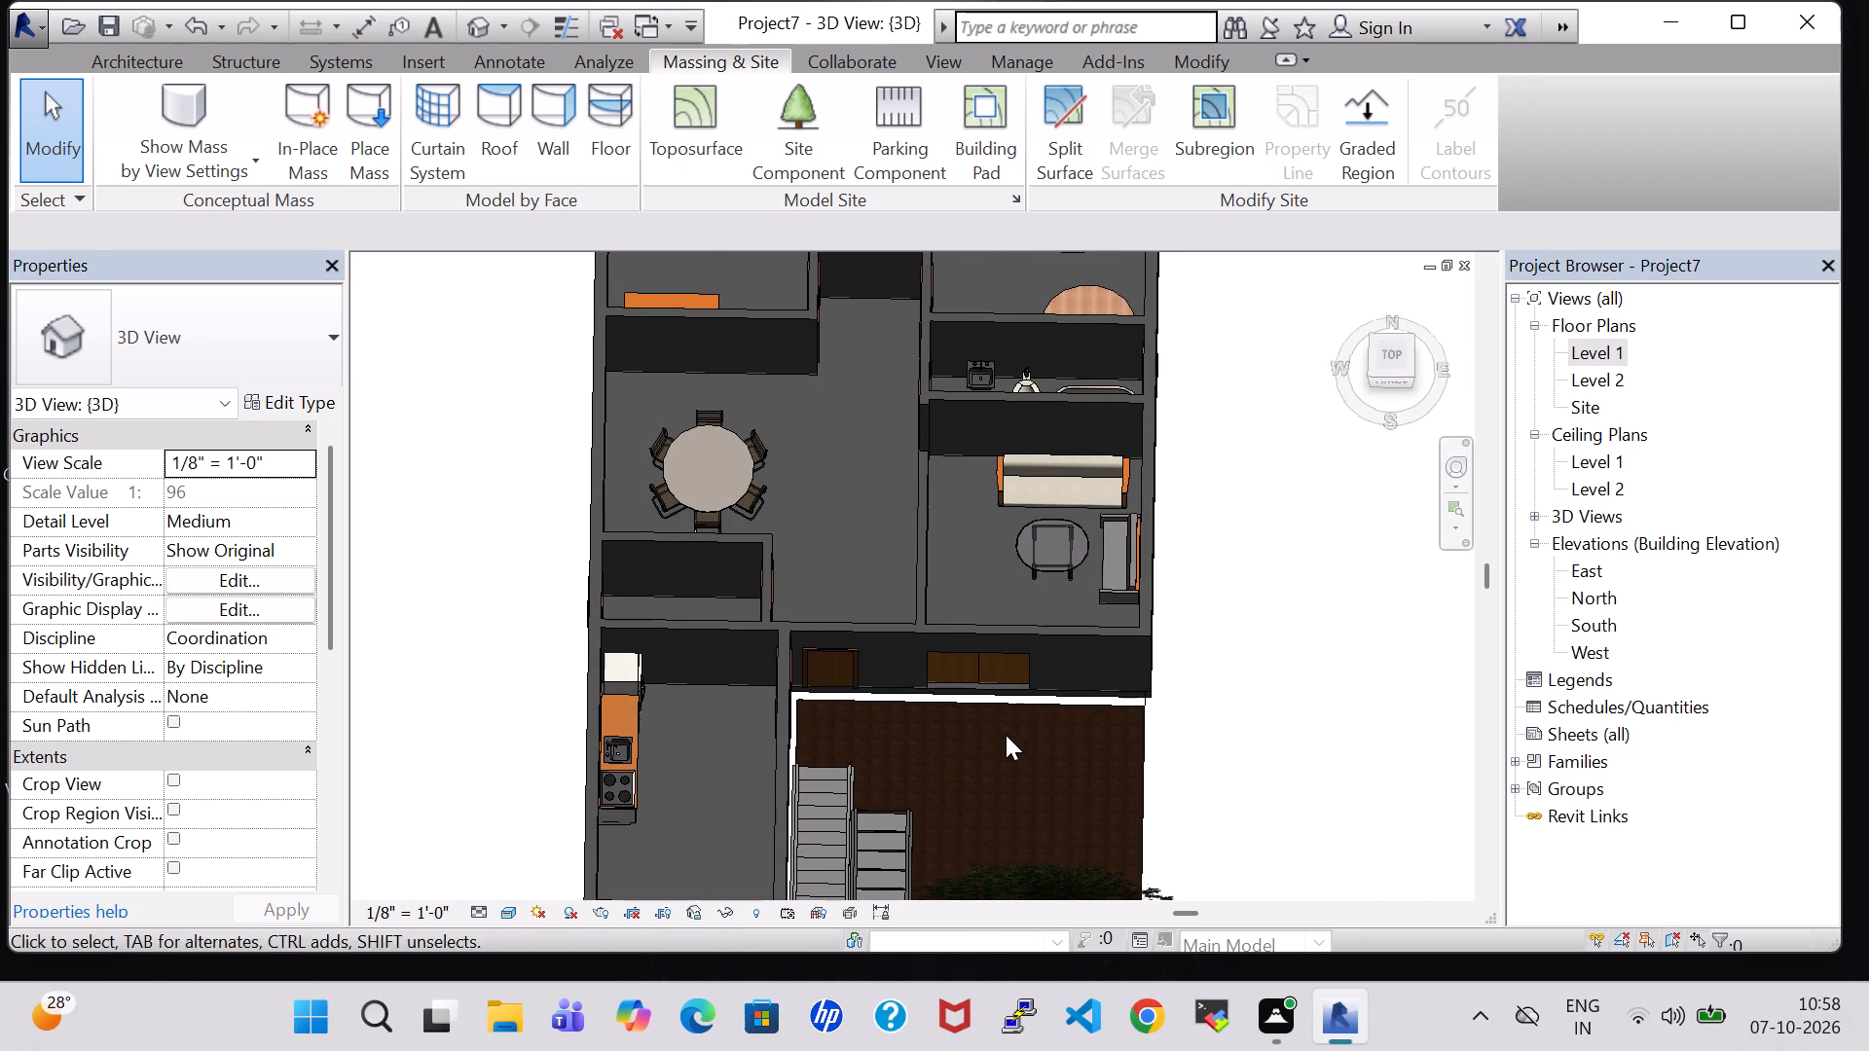
click(991, 711)
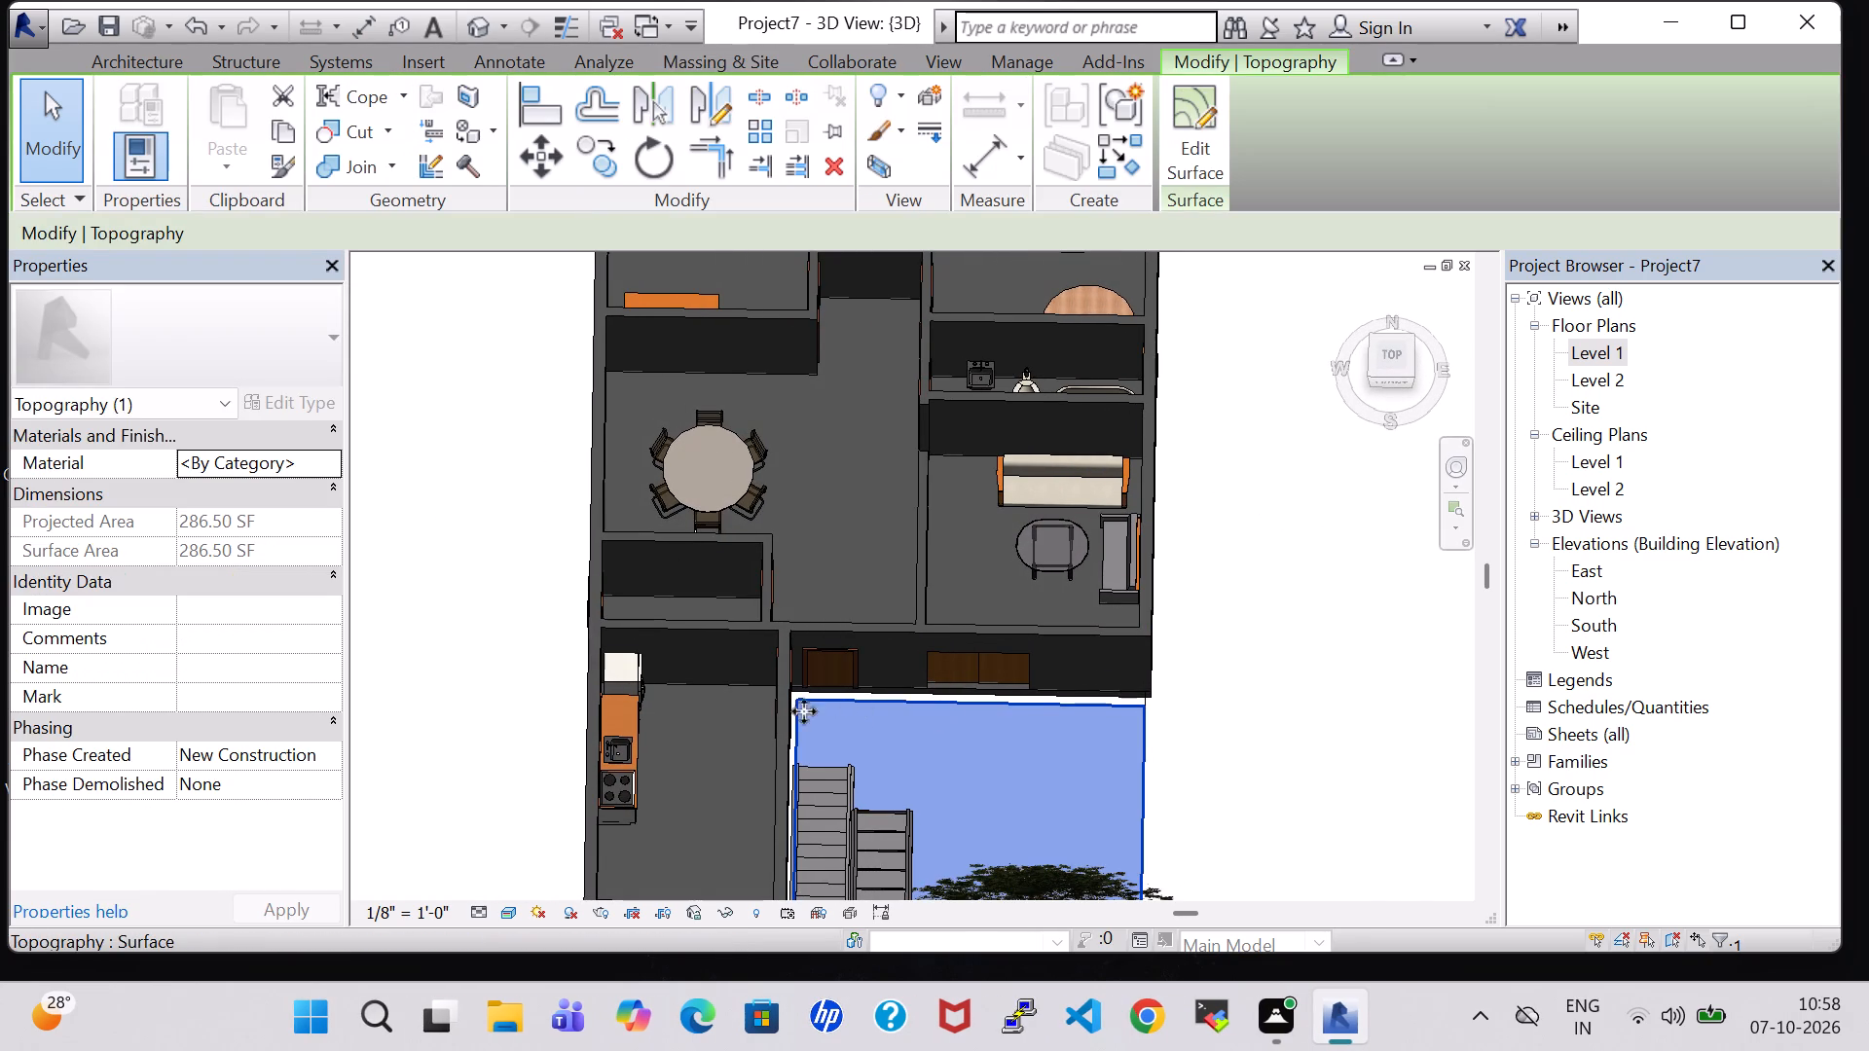
key(Up)
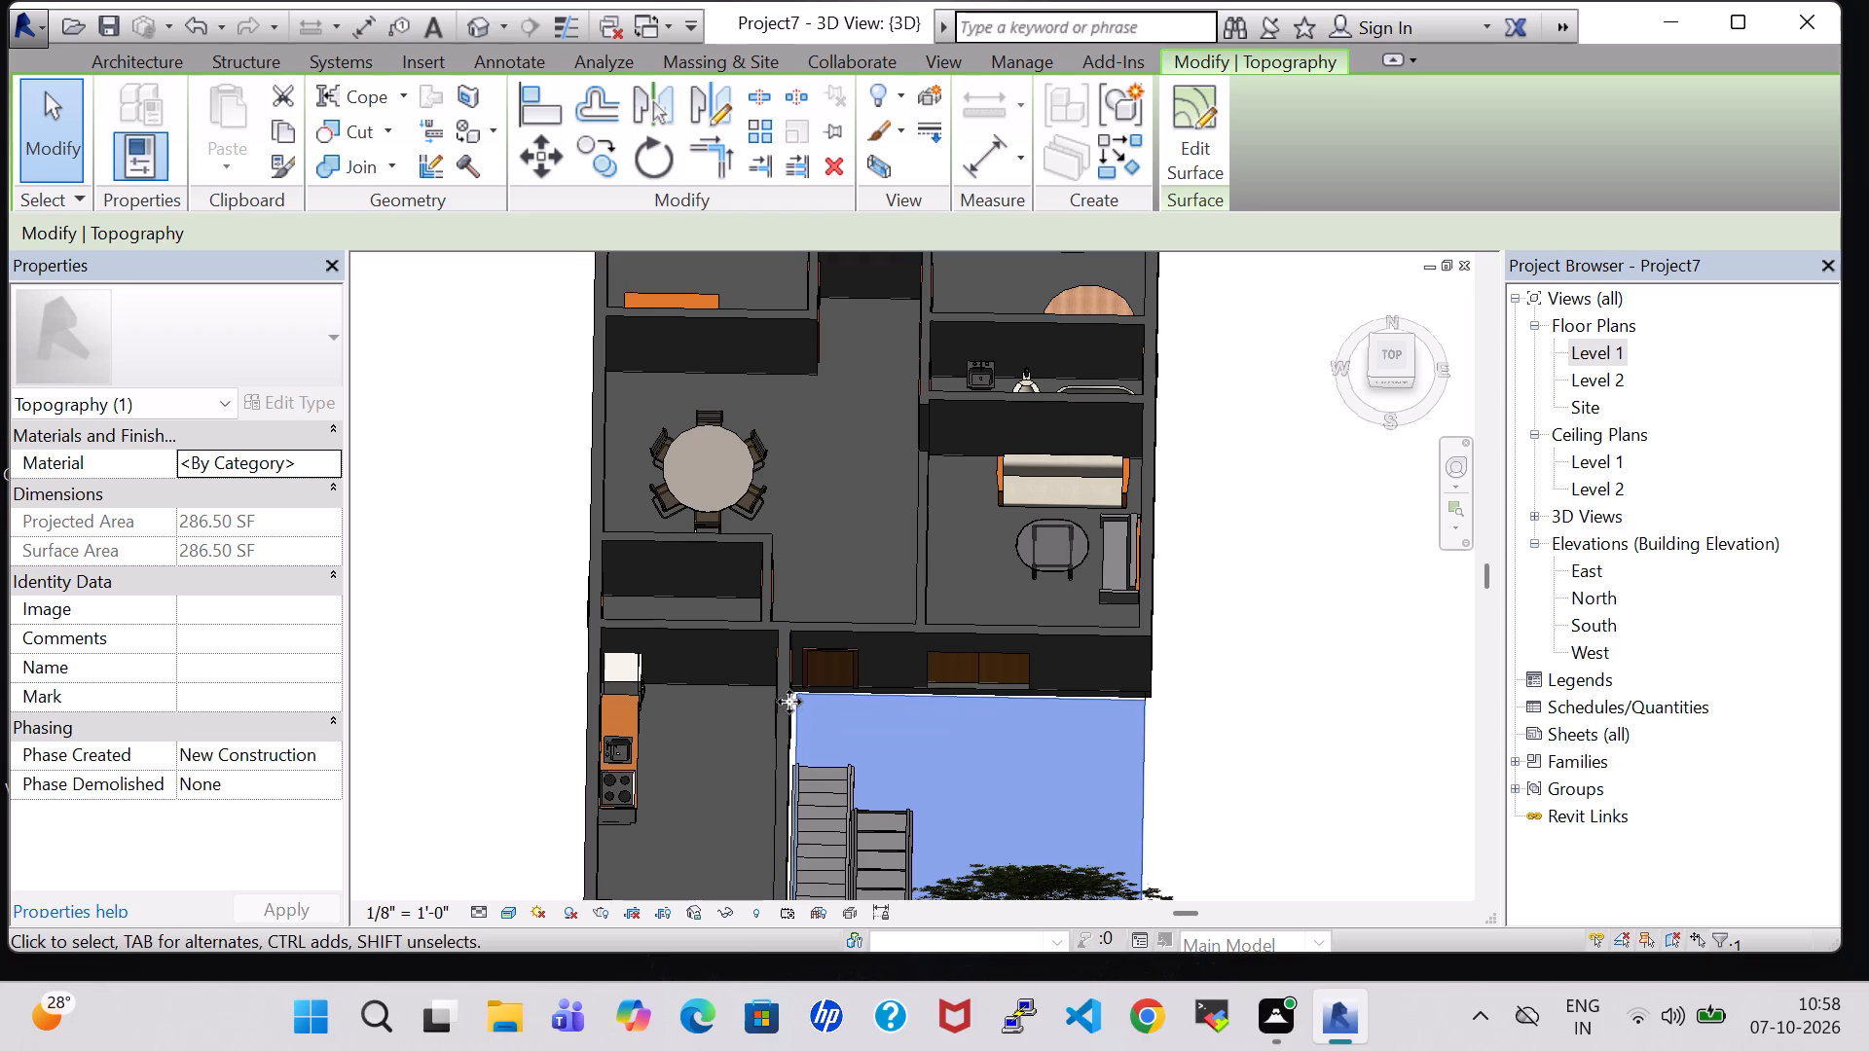
key(Up)
key(Left)
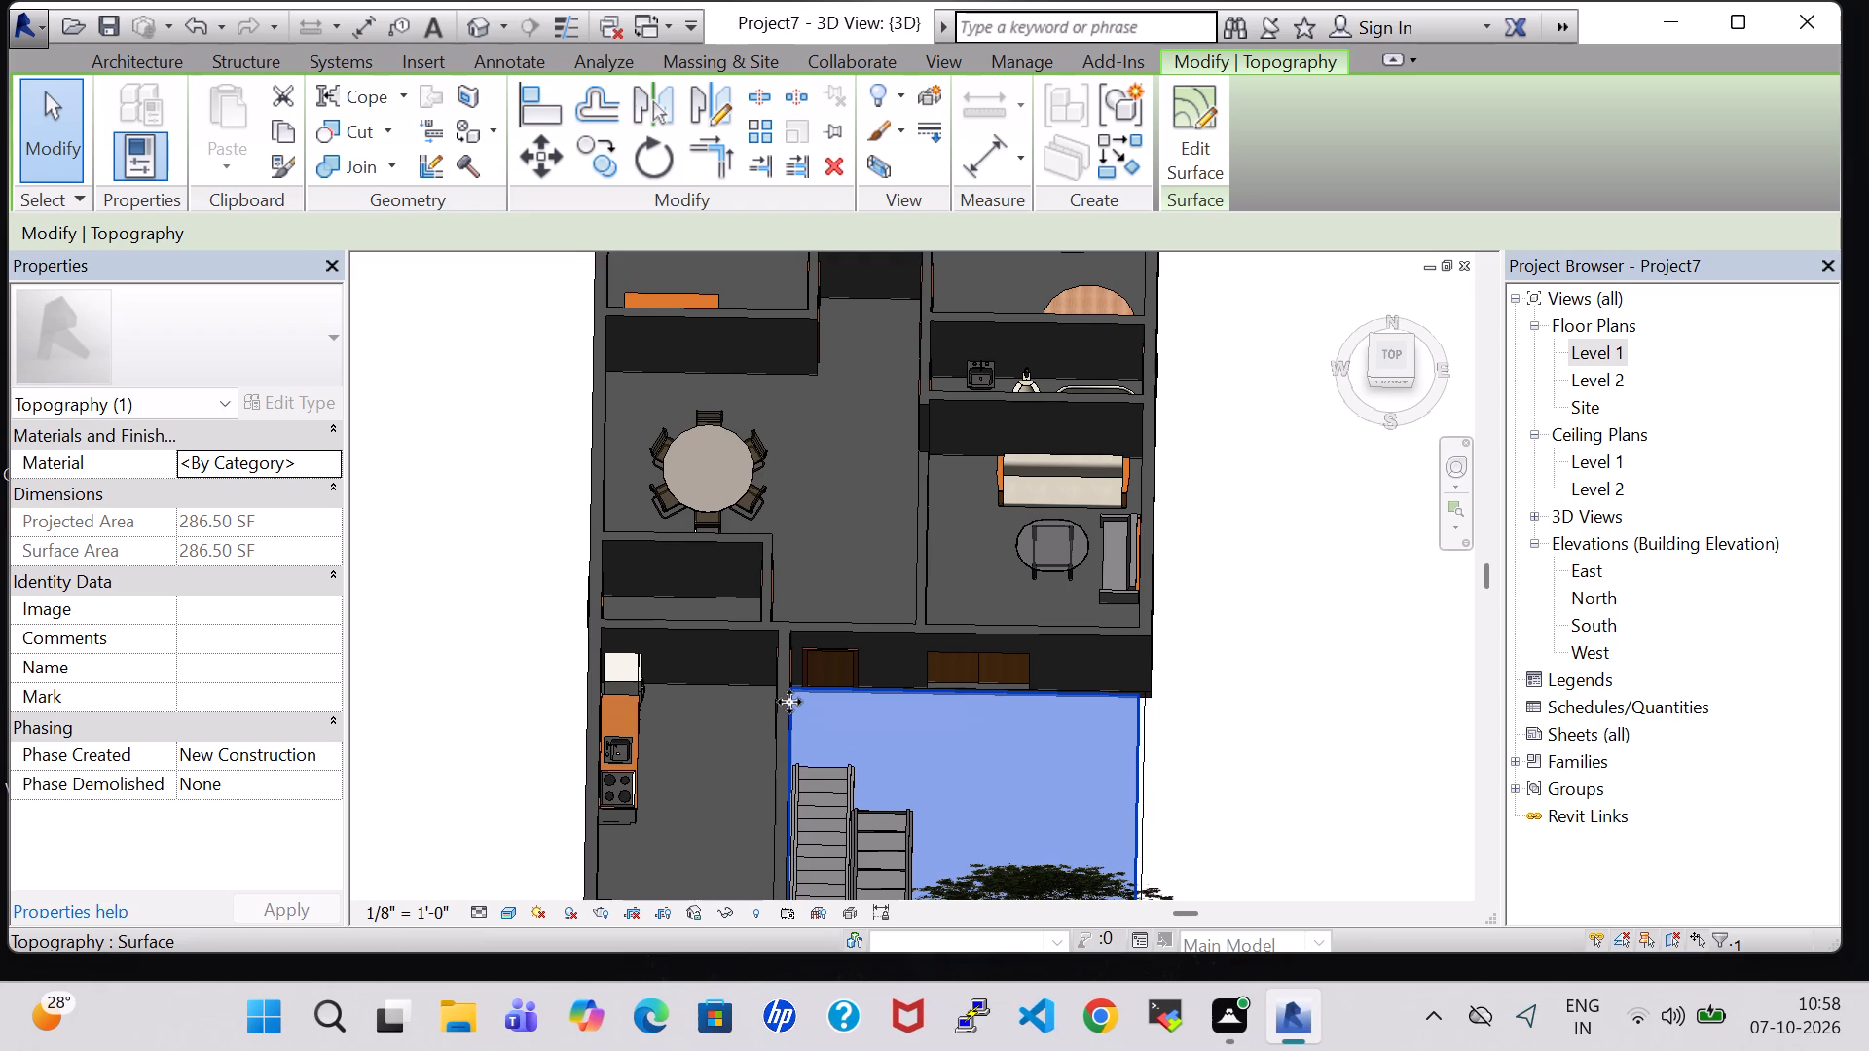
click(1314, 691)
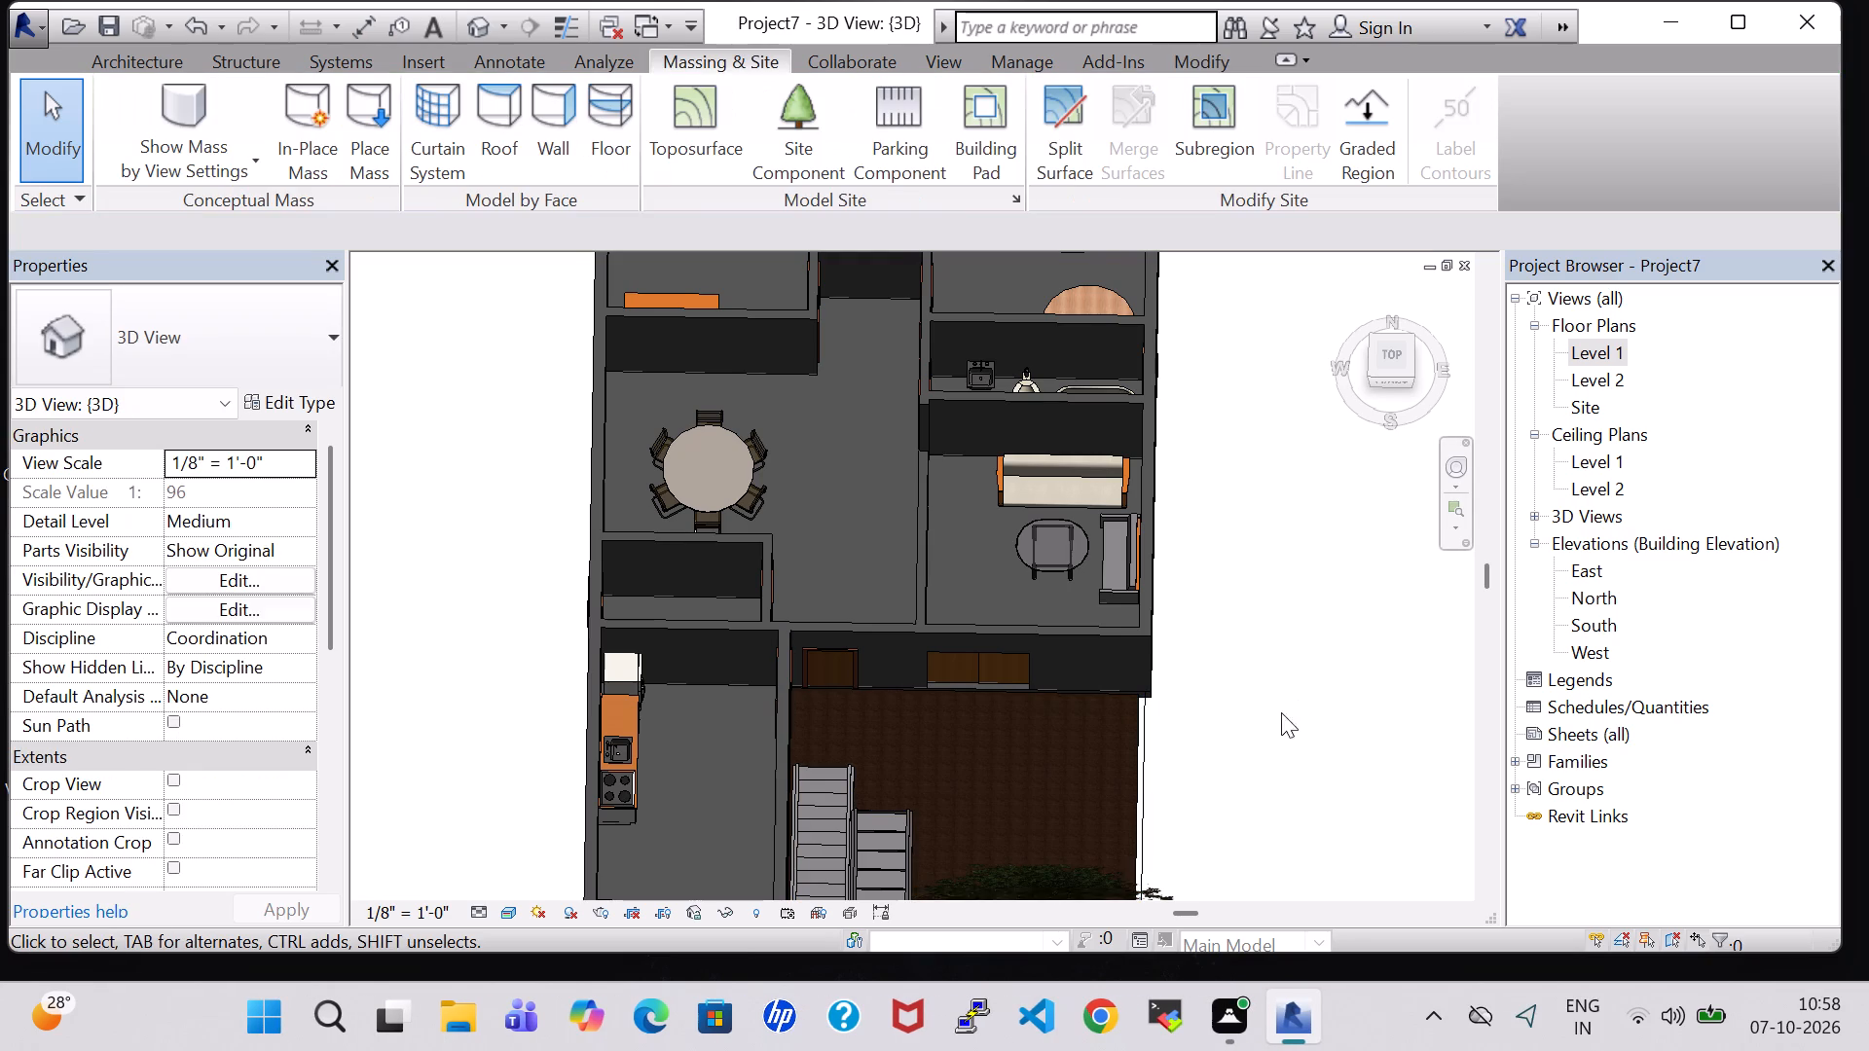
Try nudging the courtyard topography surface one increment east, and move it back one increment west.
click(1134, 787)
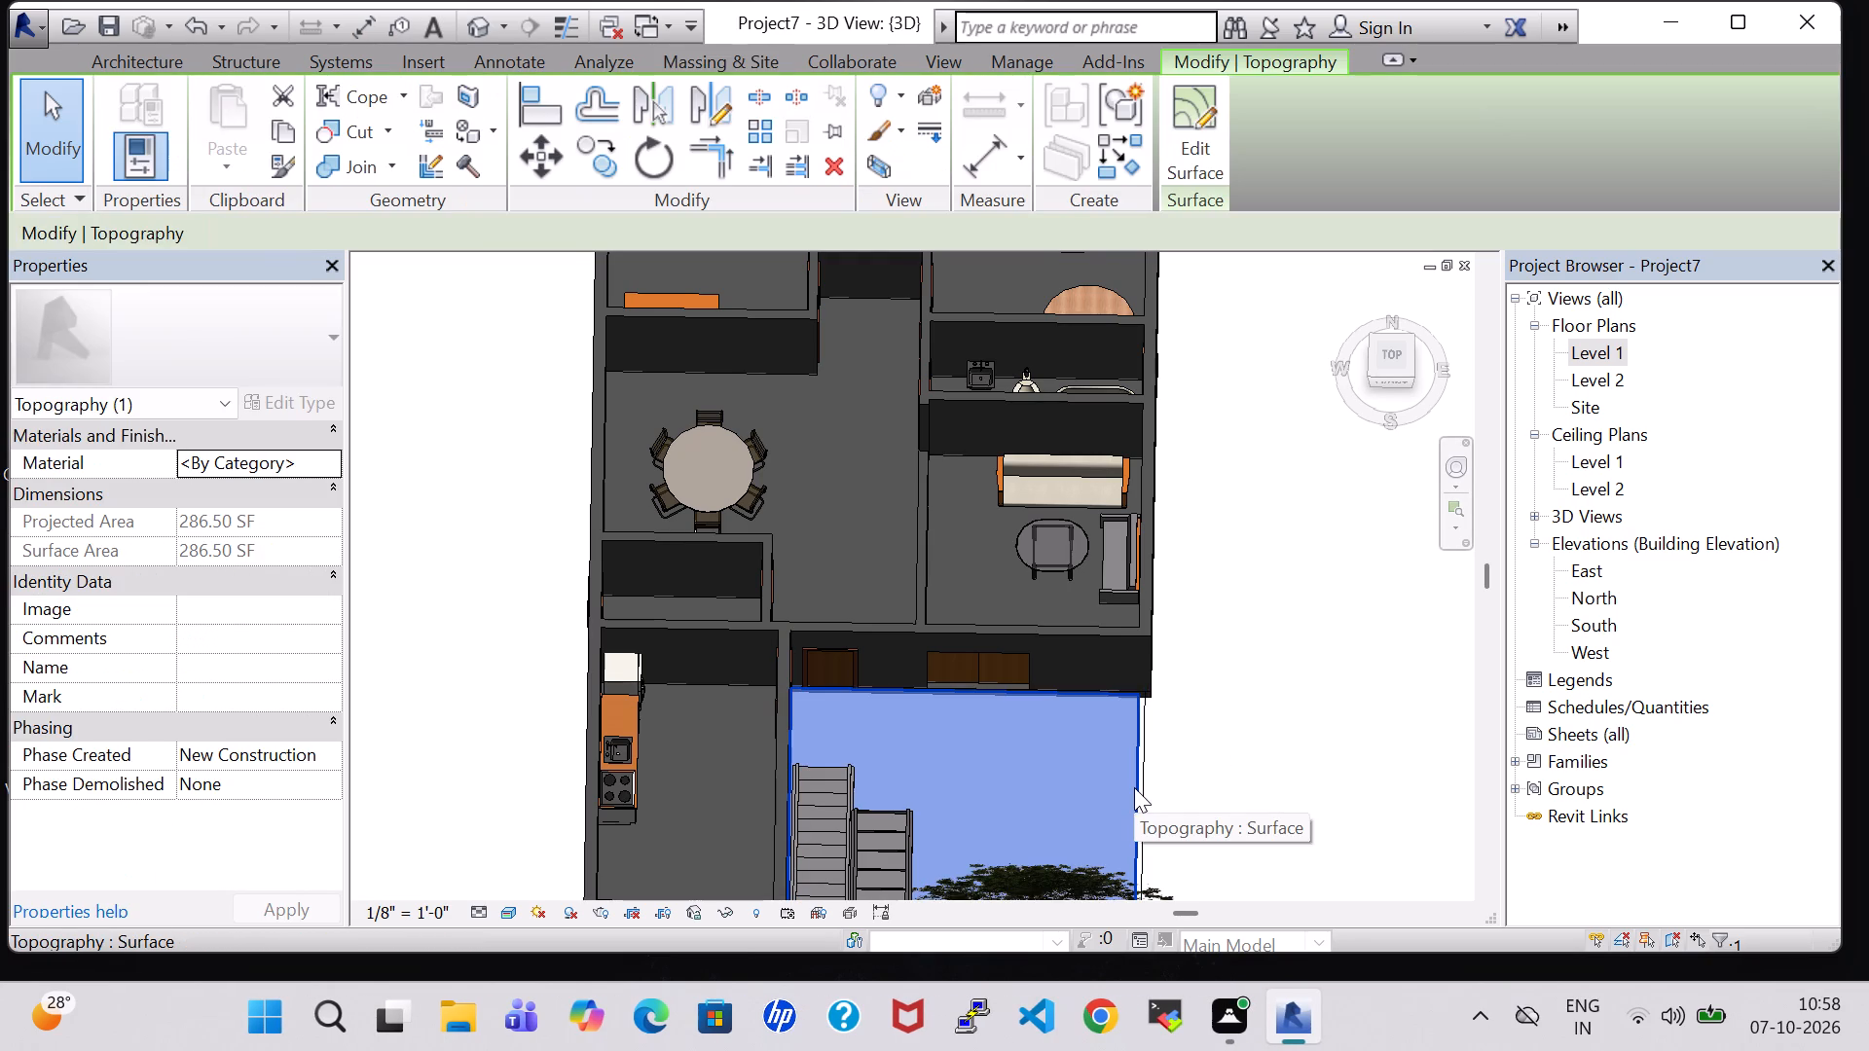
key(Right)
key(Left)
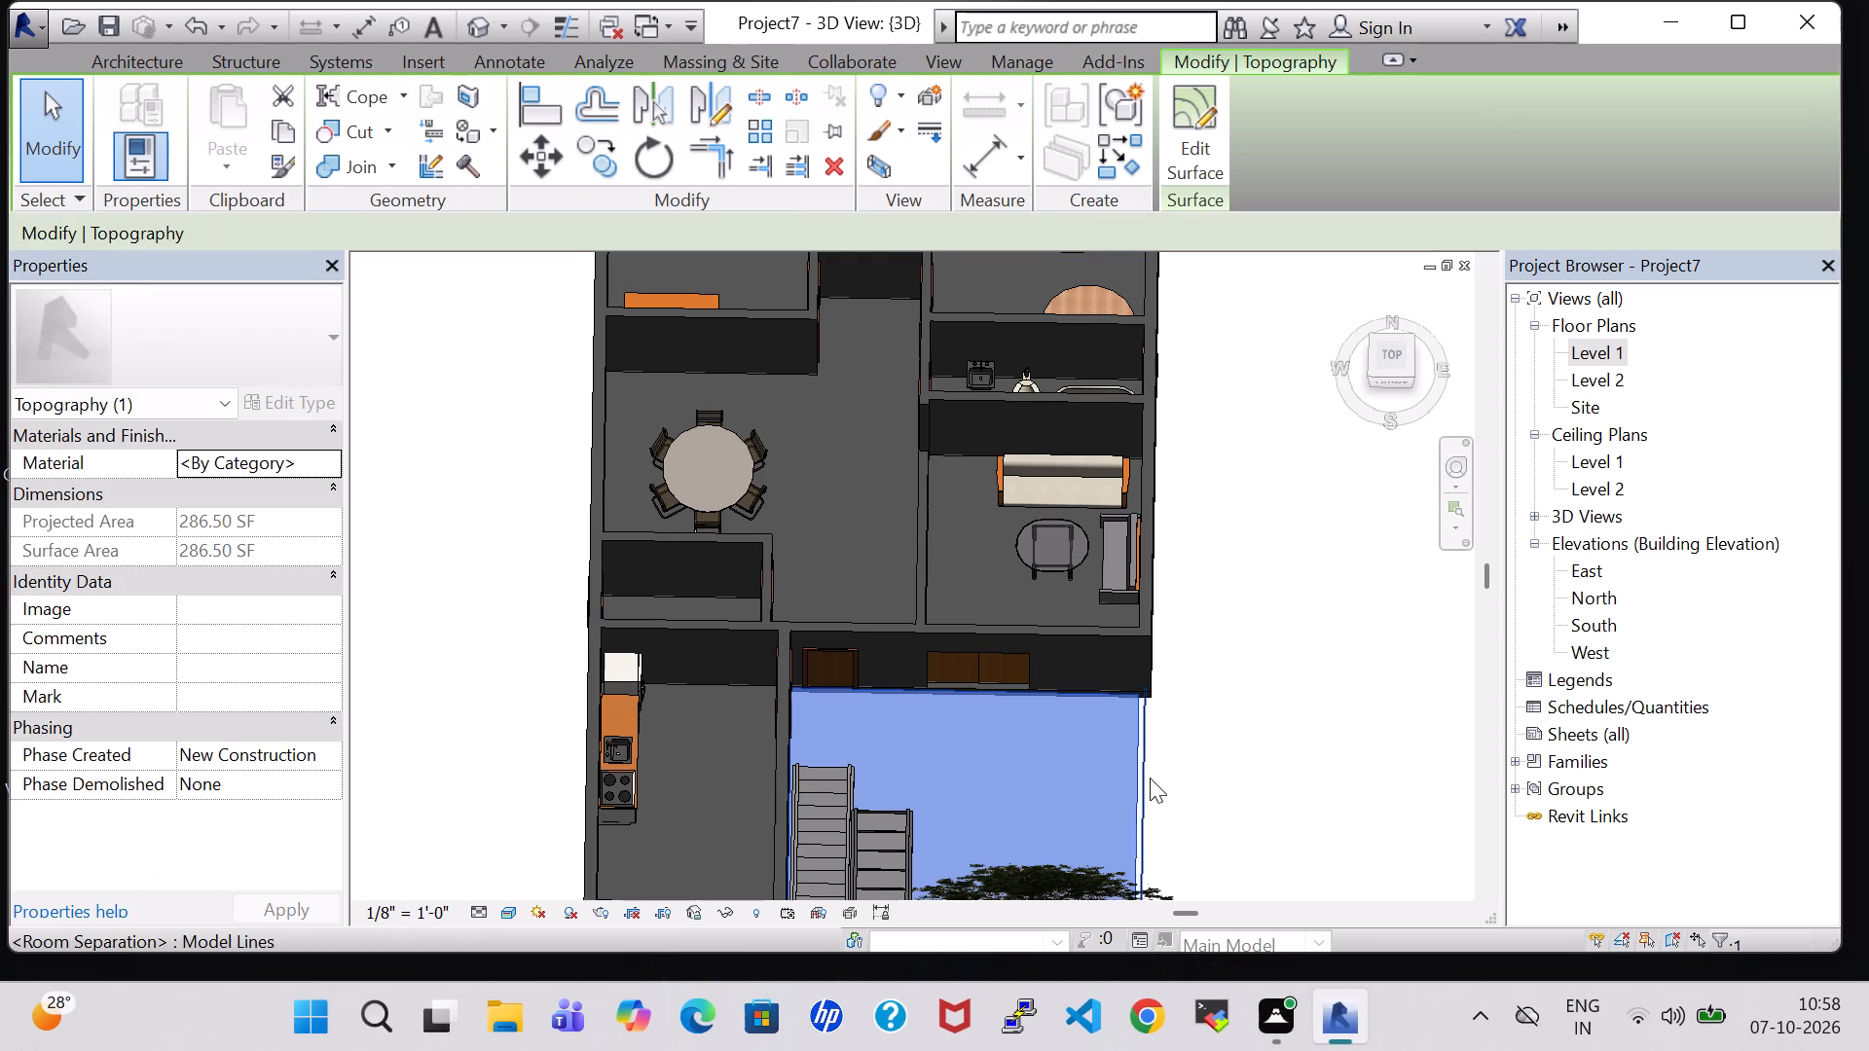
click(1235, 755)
Examine how the topography surface fits against the house walls and courtyard boundary lines, from above and from the side.
scroll(1235, 755, up, 1)
middle_drag(1235, 755, 1181, 540)
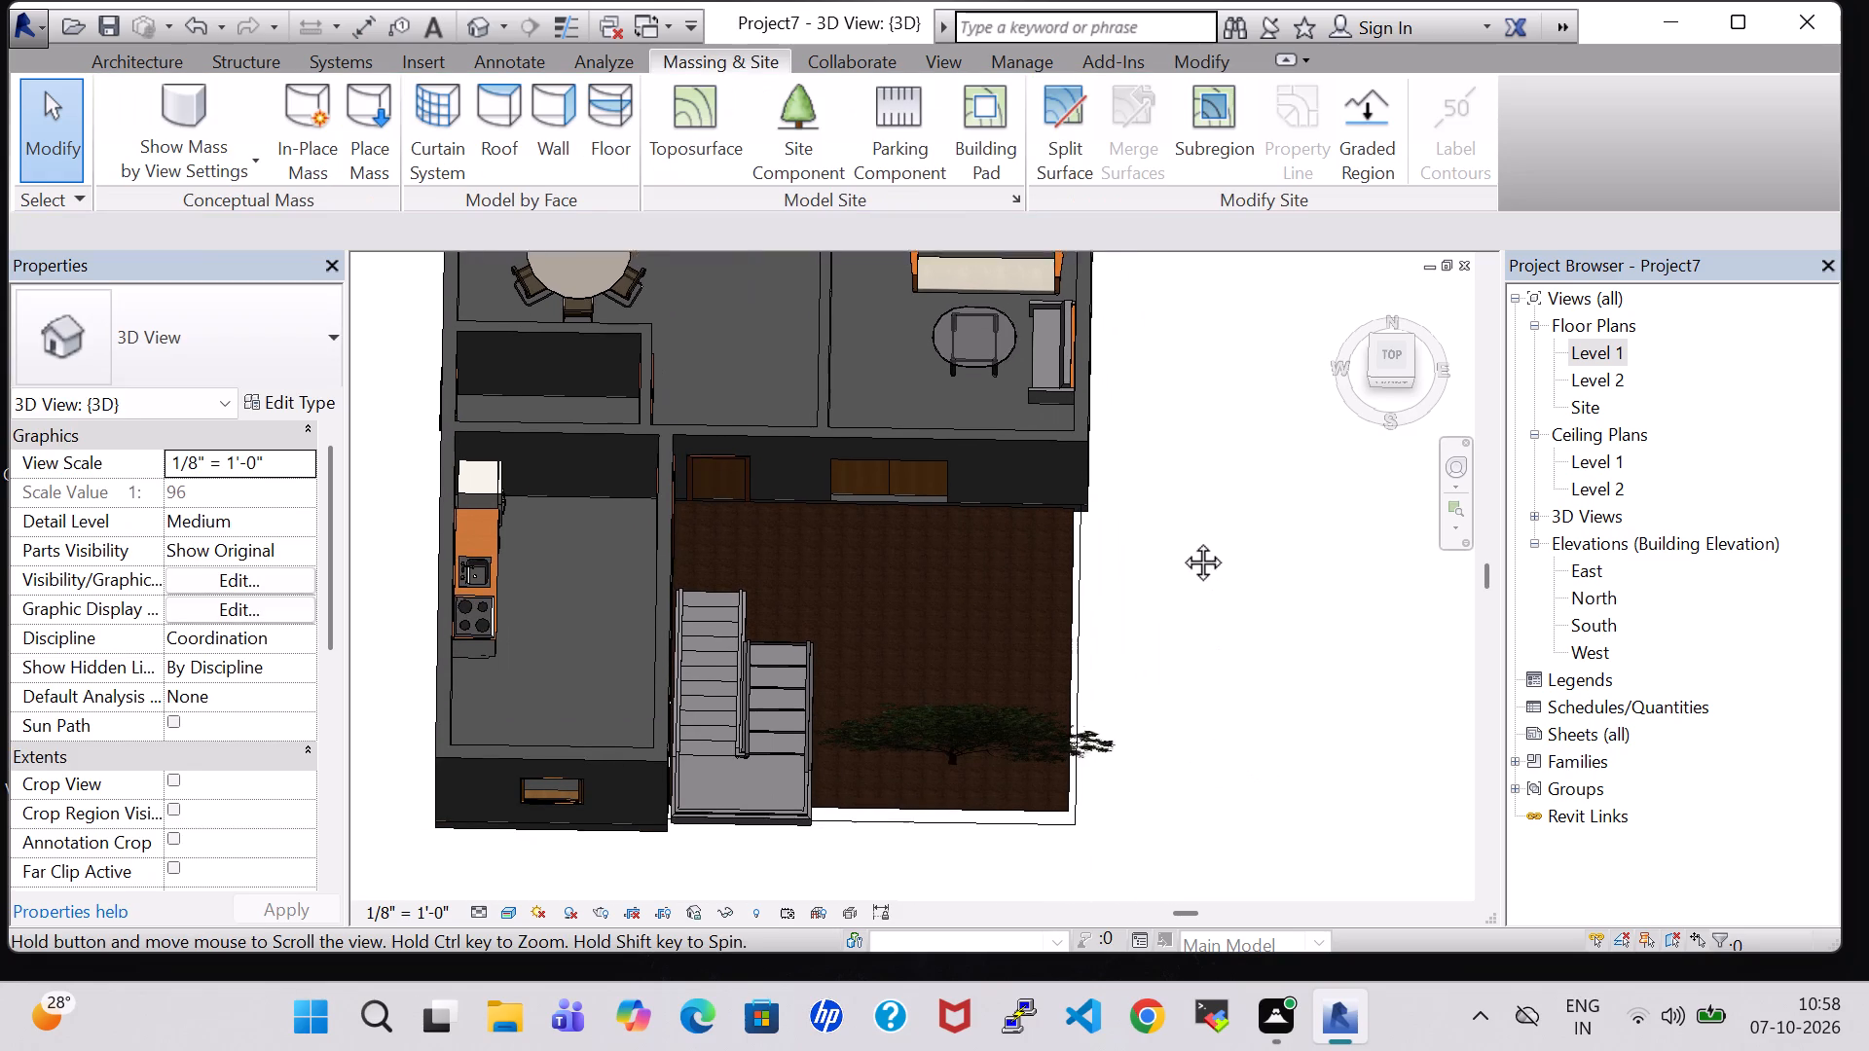
middle_drag(1181, 540, 1181, 522)
scroll(1181, 522, down, 1)
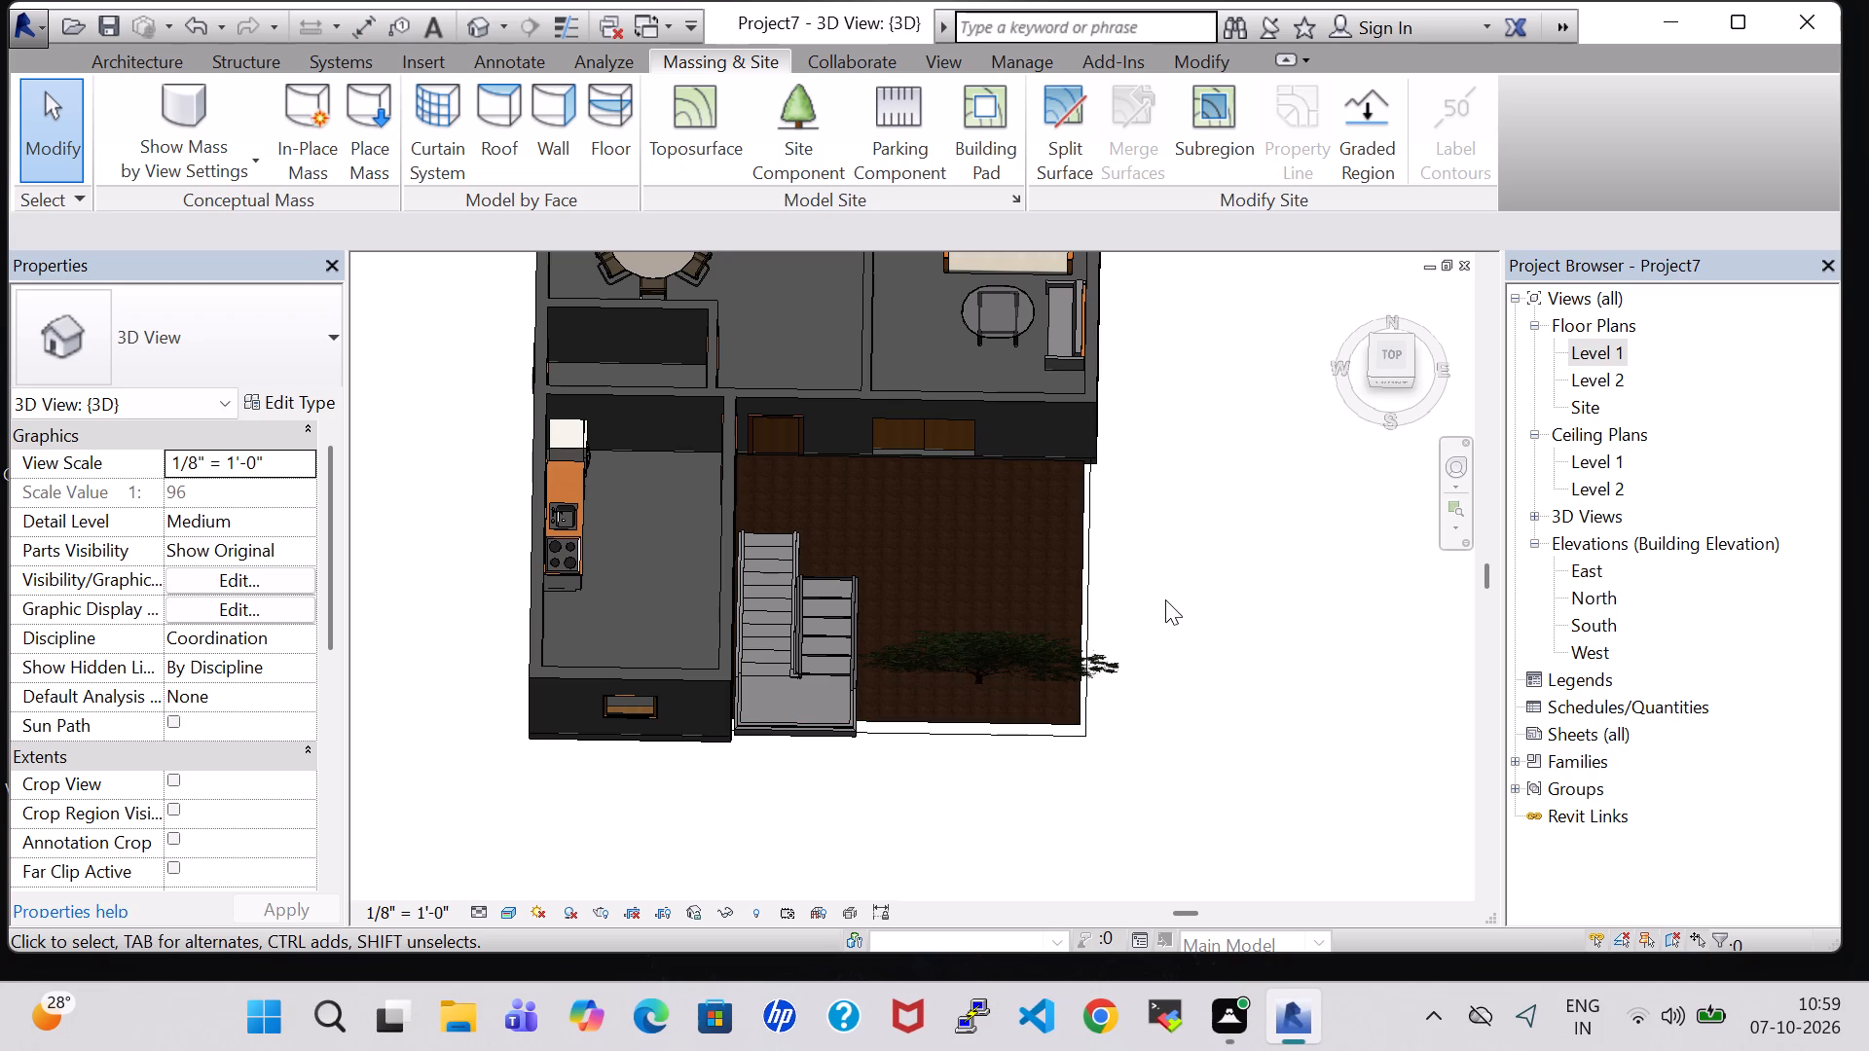
shift+middle_drag(1165, 599, 1077, 311)
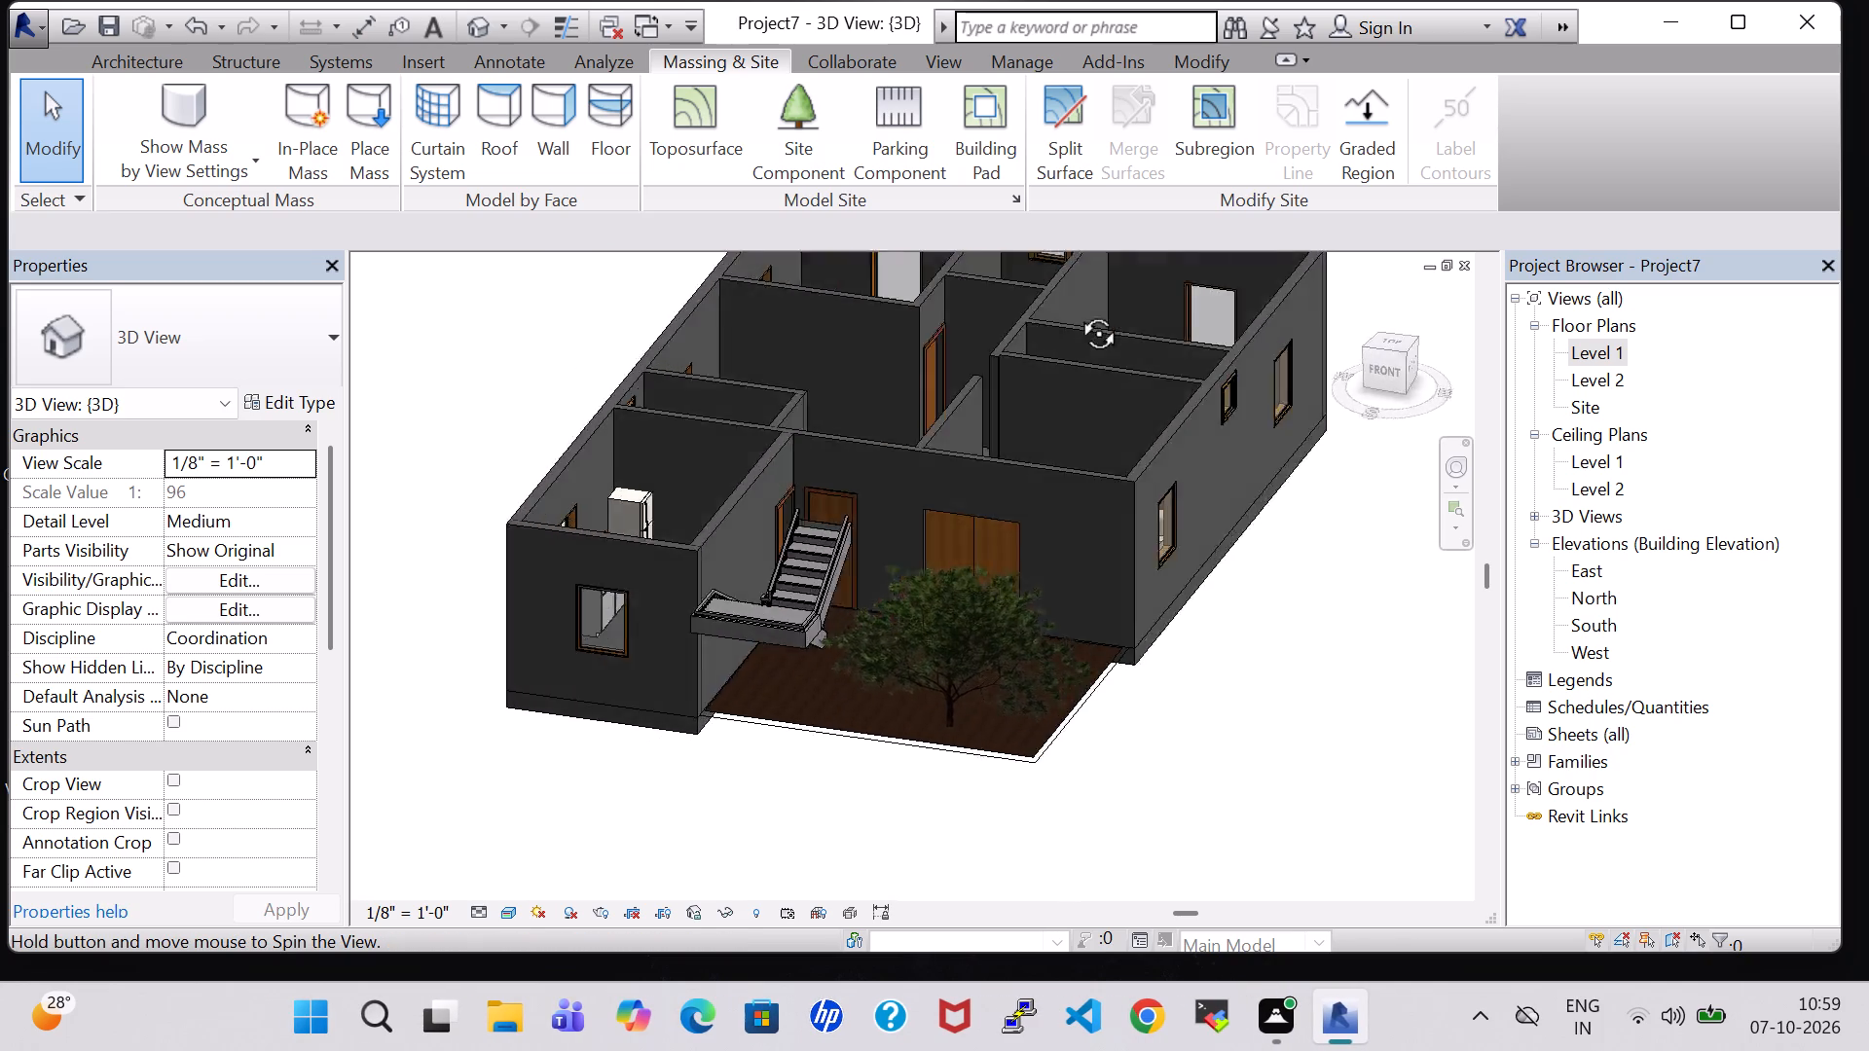
shift+middle_drag(1077, 311, 922, 244)
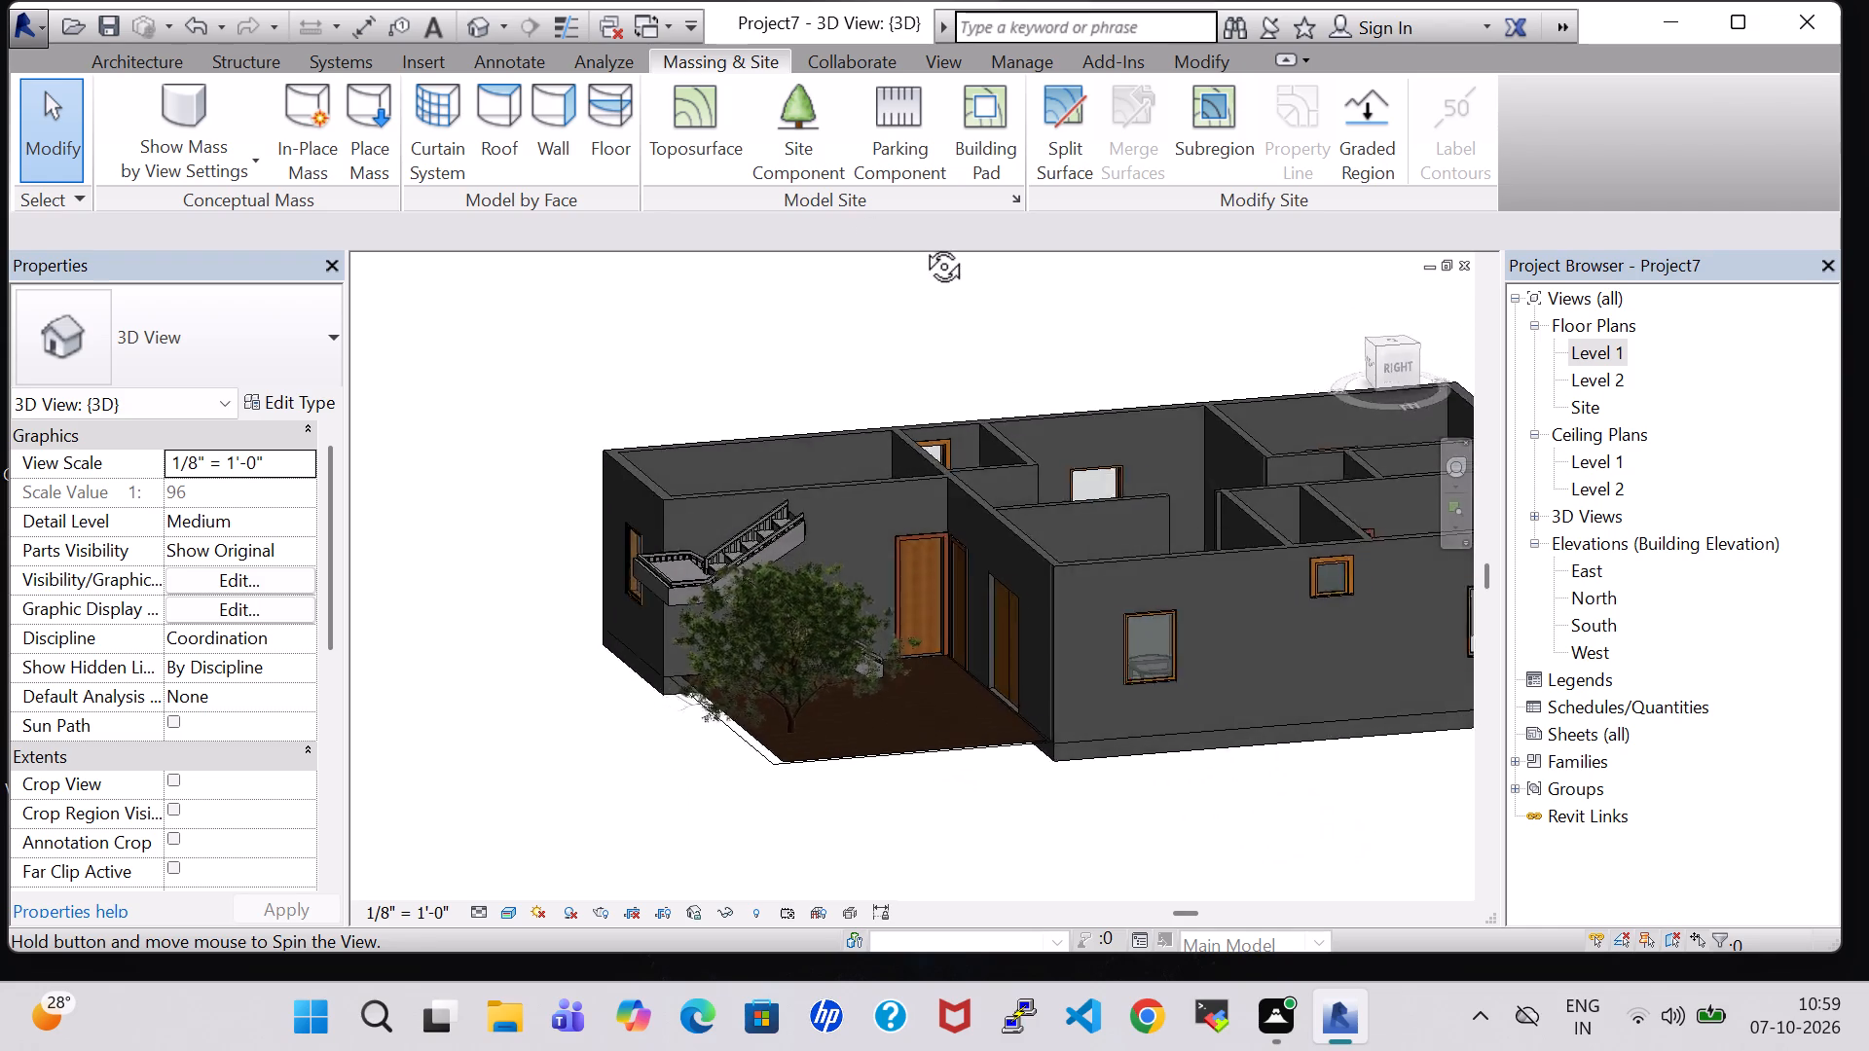
shift+middle_drag(922, 244, 1222, 505)
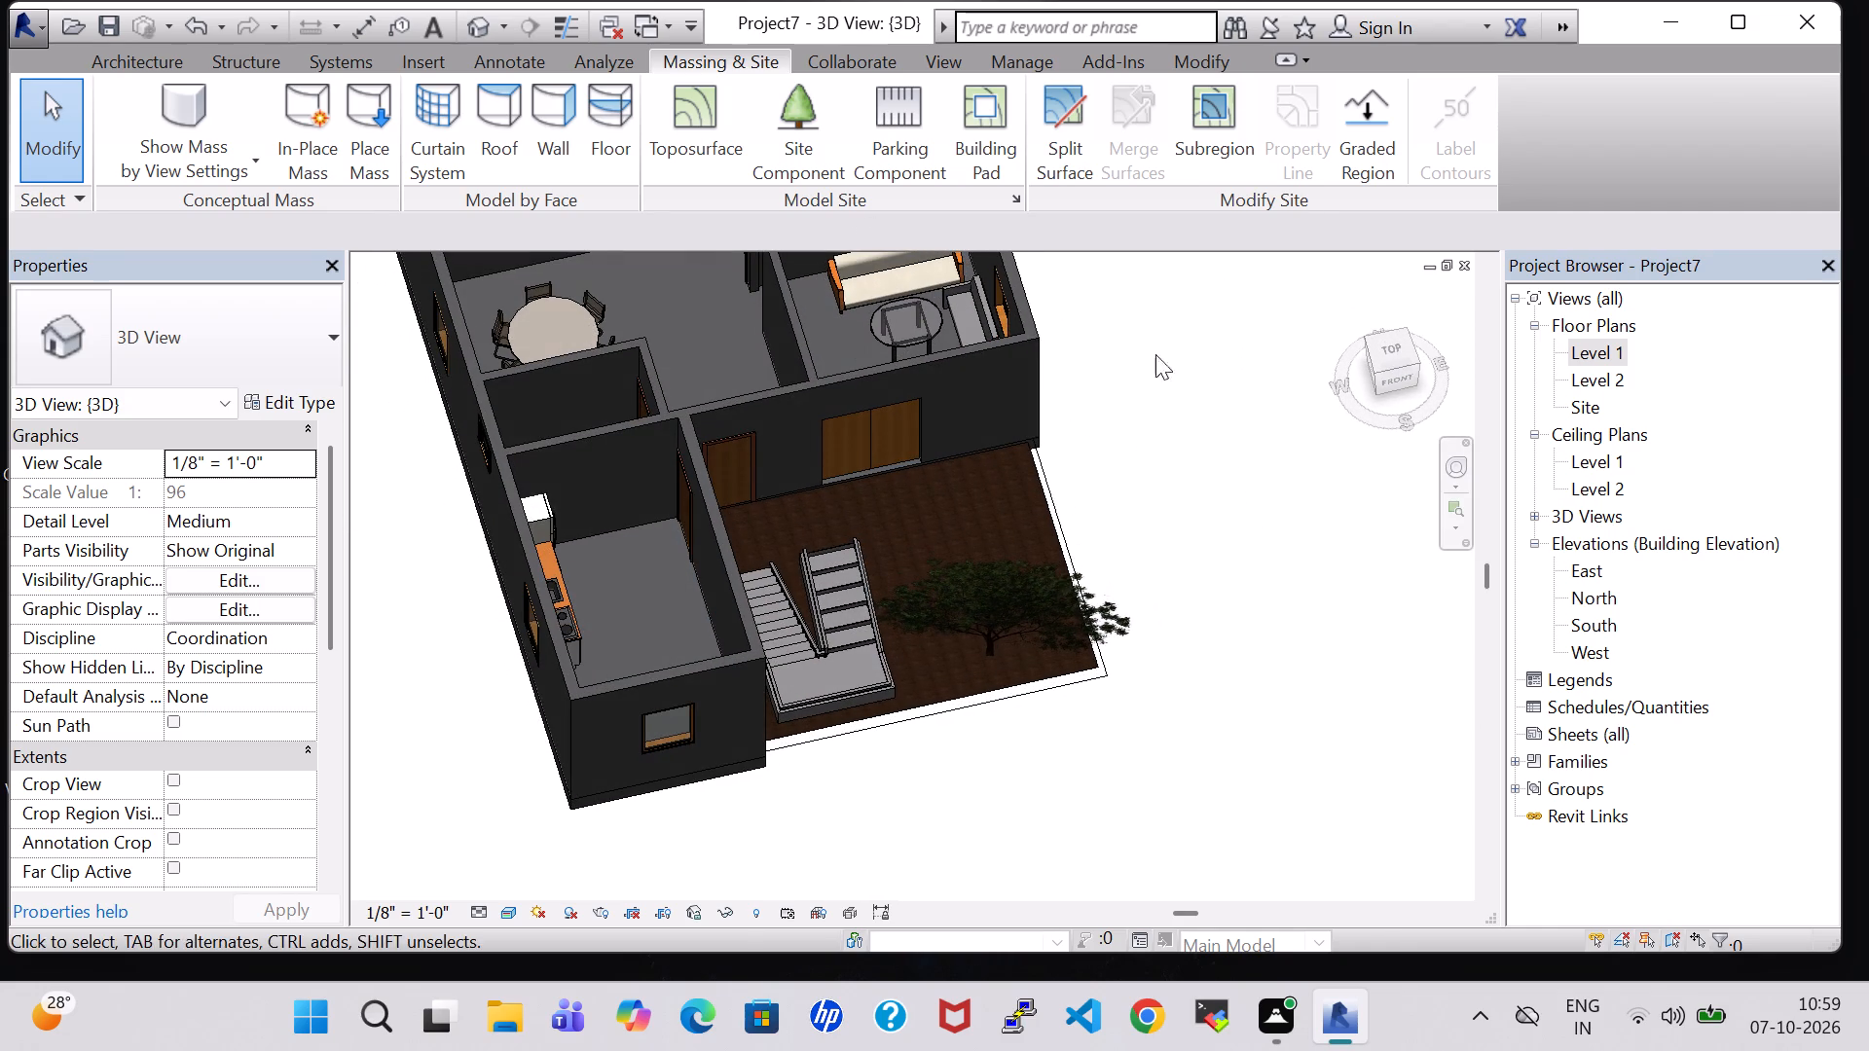
shift+middle_drag(1150, 325, 1178, 523)
scroll(1165, 357, up, 1)
middle_drag(1165, 357, 1194, 510)
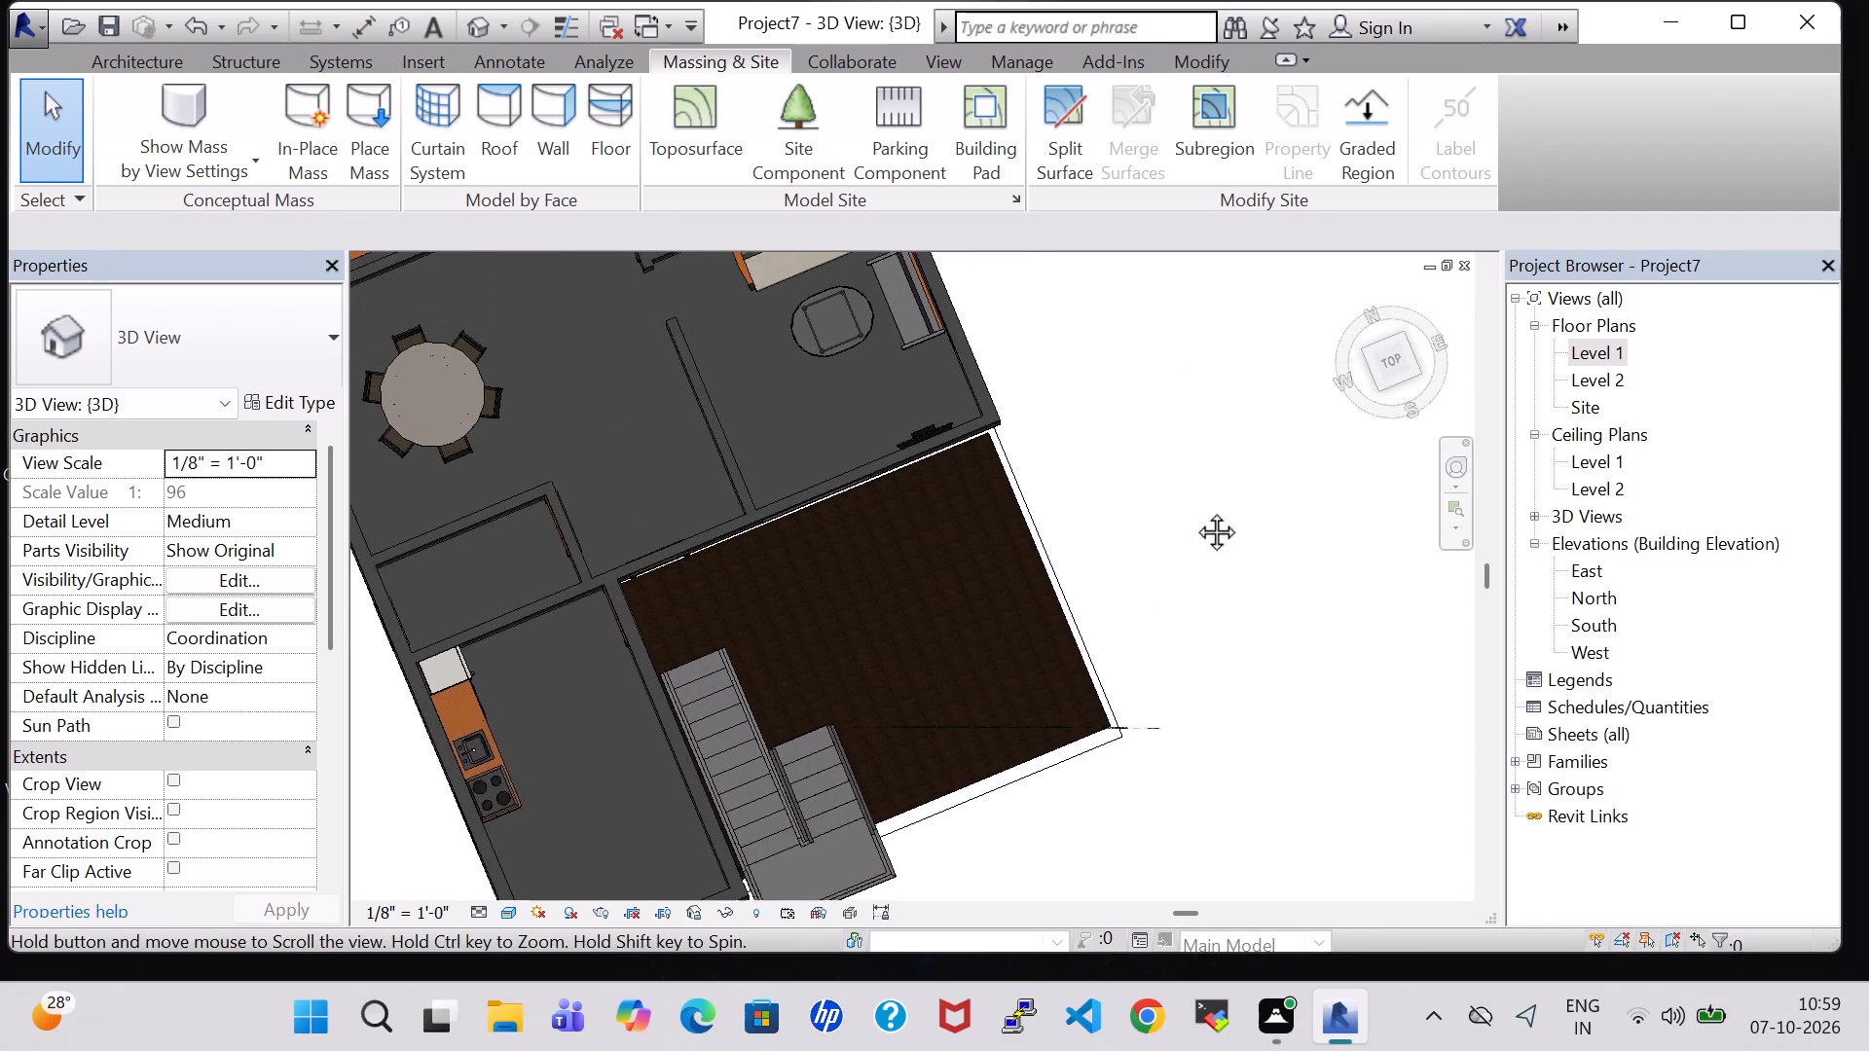
middle_drag(1194, 510, 1203, 578)
scroll(1183, 520, down, 2)
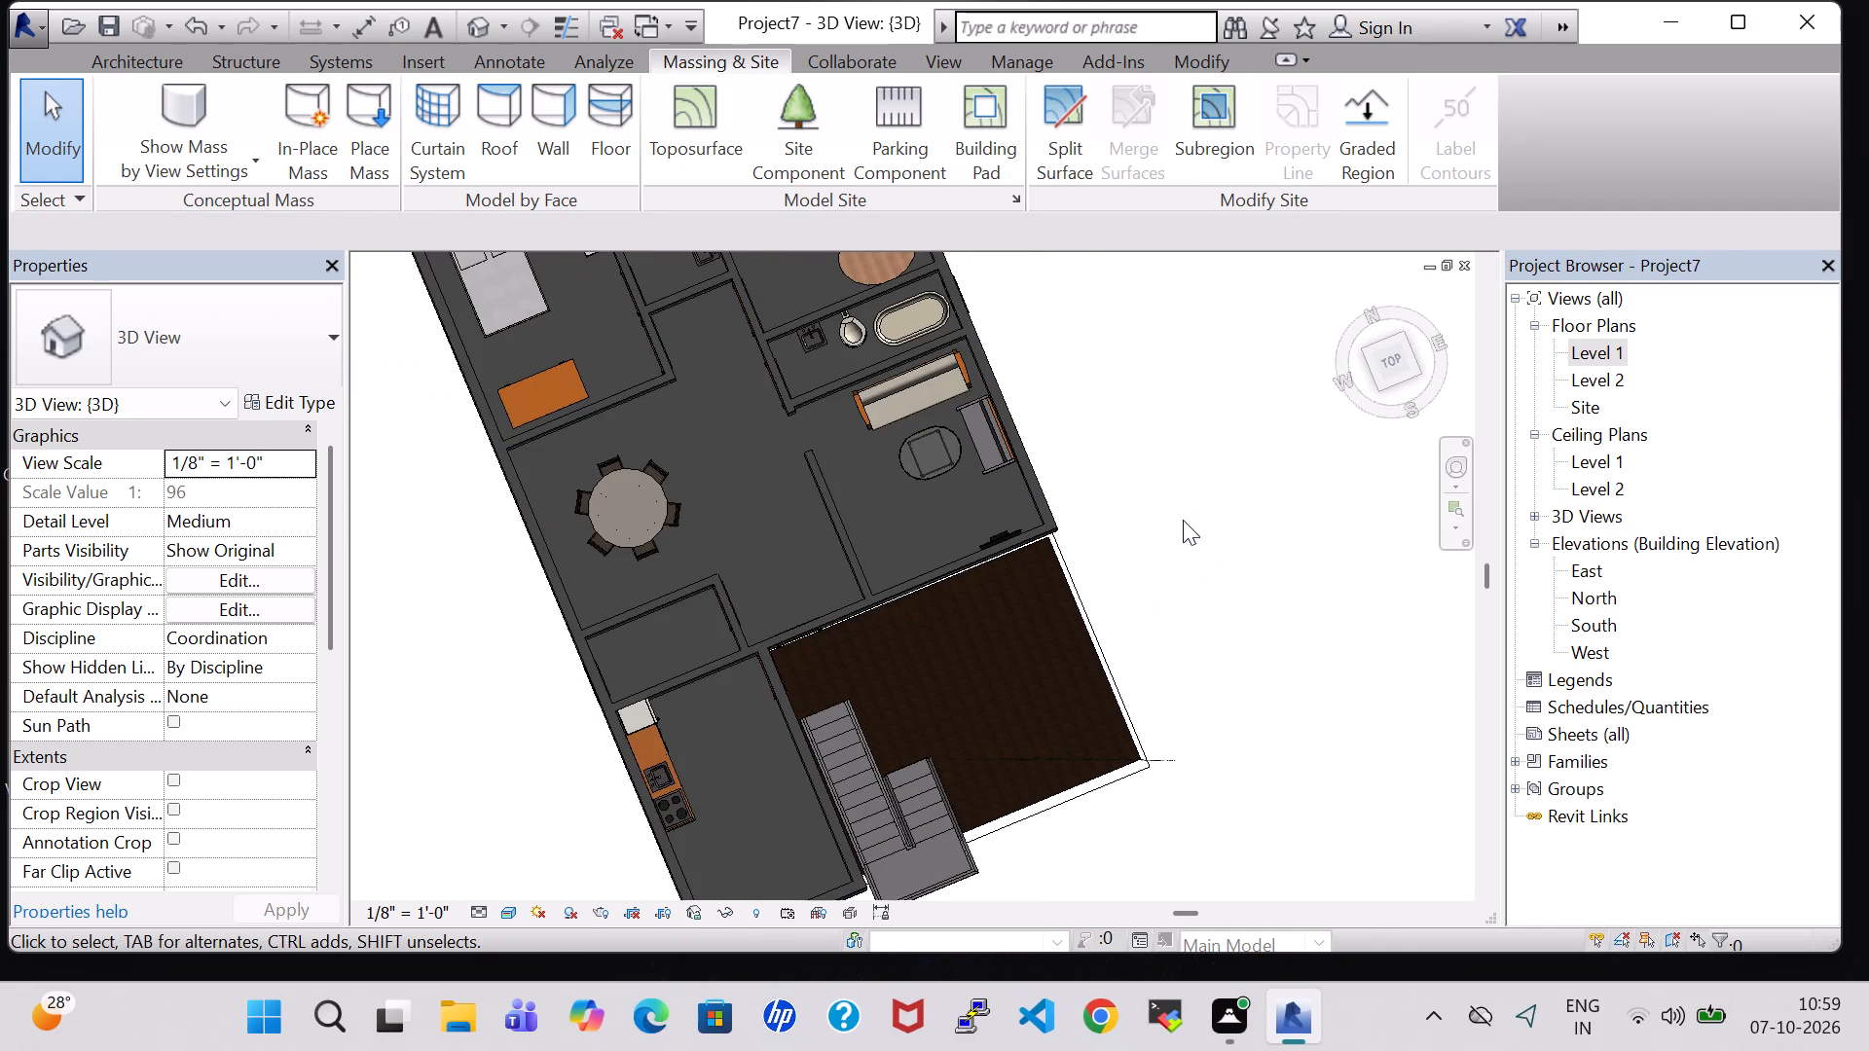
shift+middle_drag(1183, 520, 1207, 582)
middle_drag(1207, 582, 1115, 330)
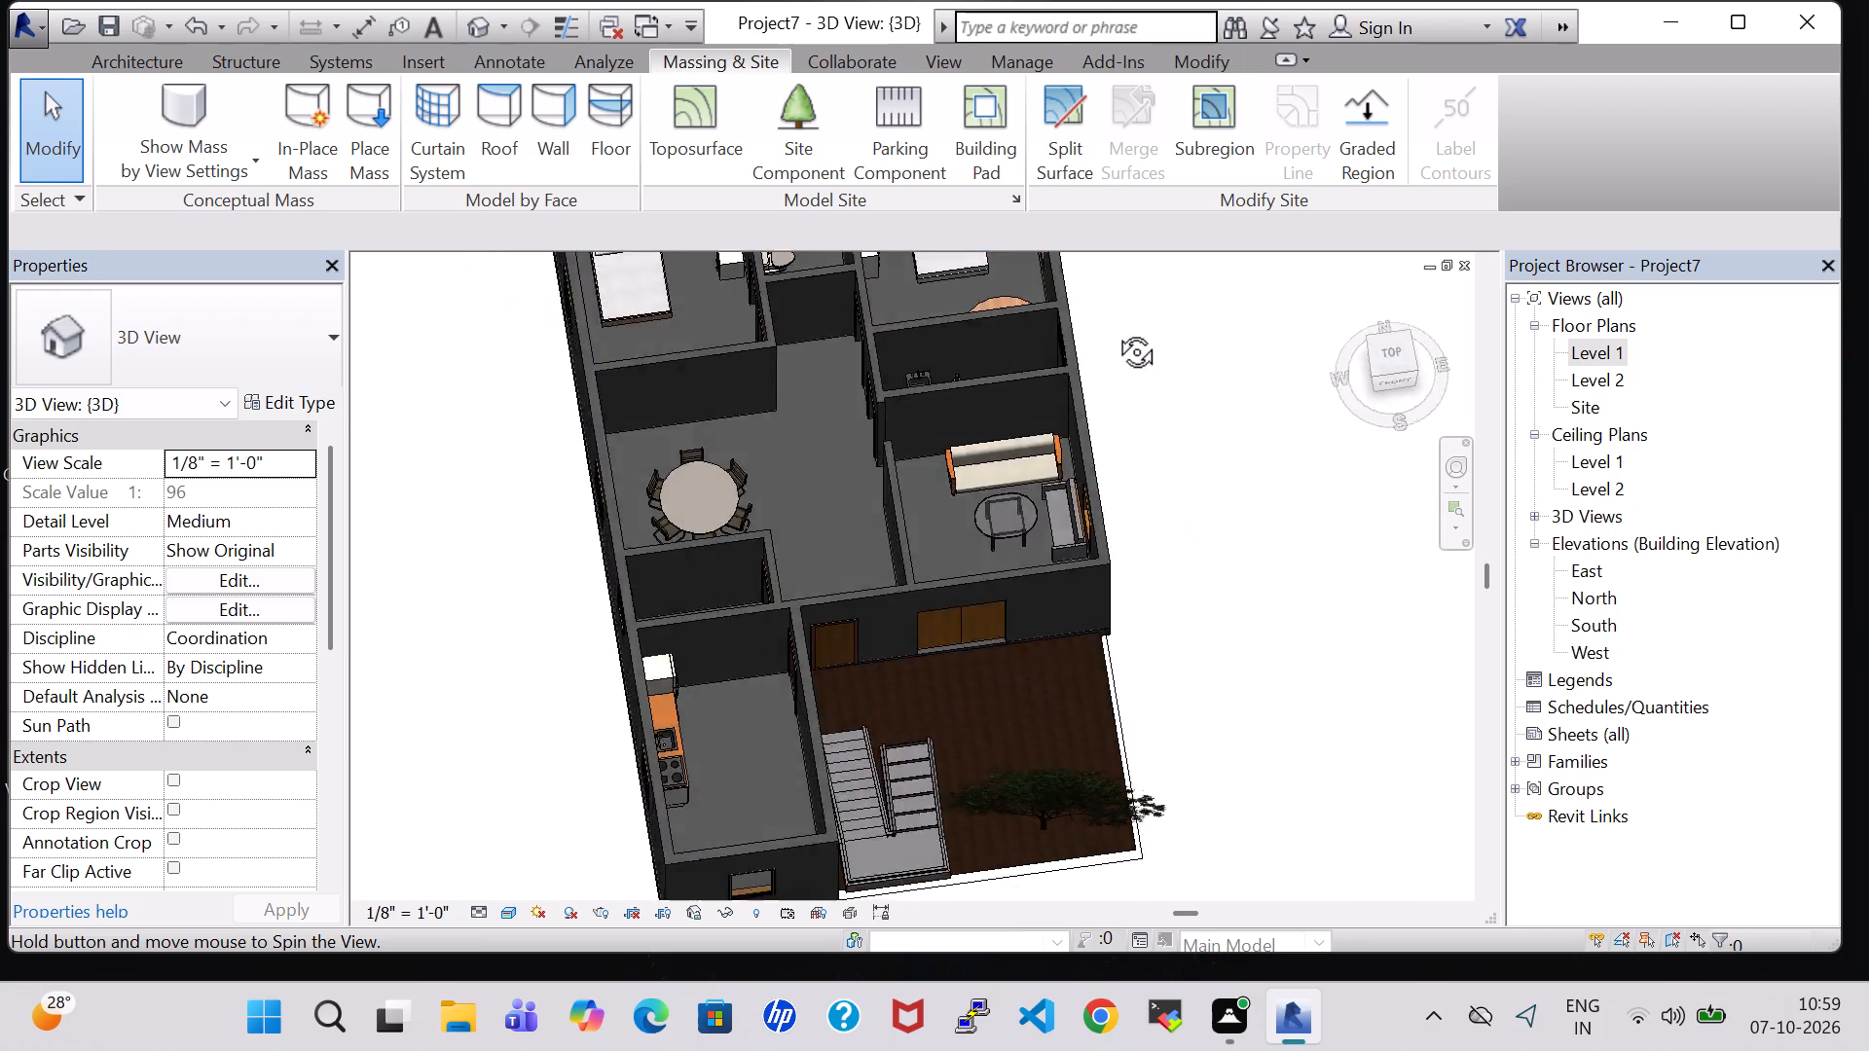
middle_drag(1115, 330, 937, 239)
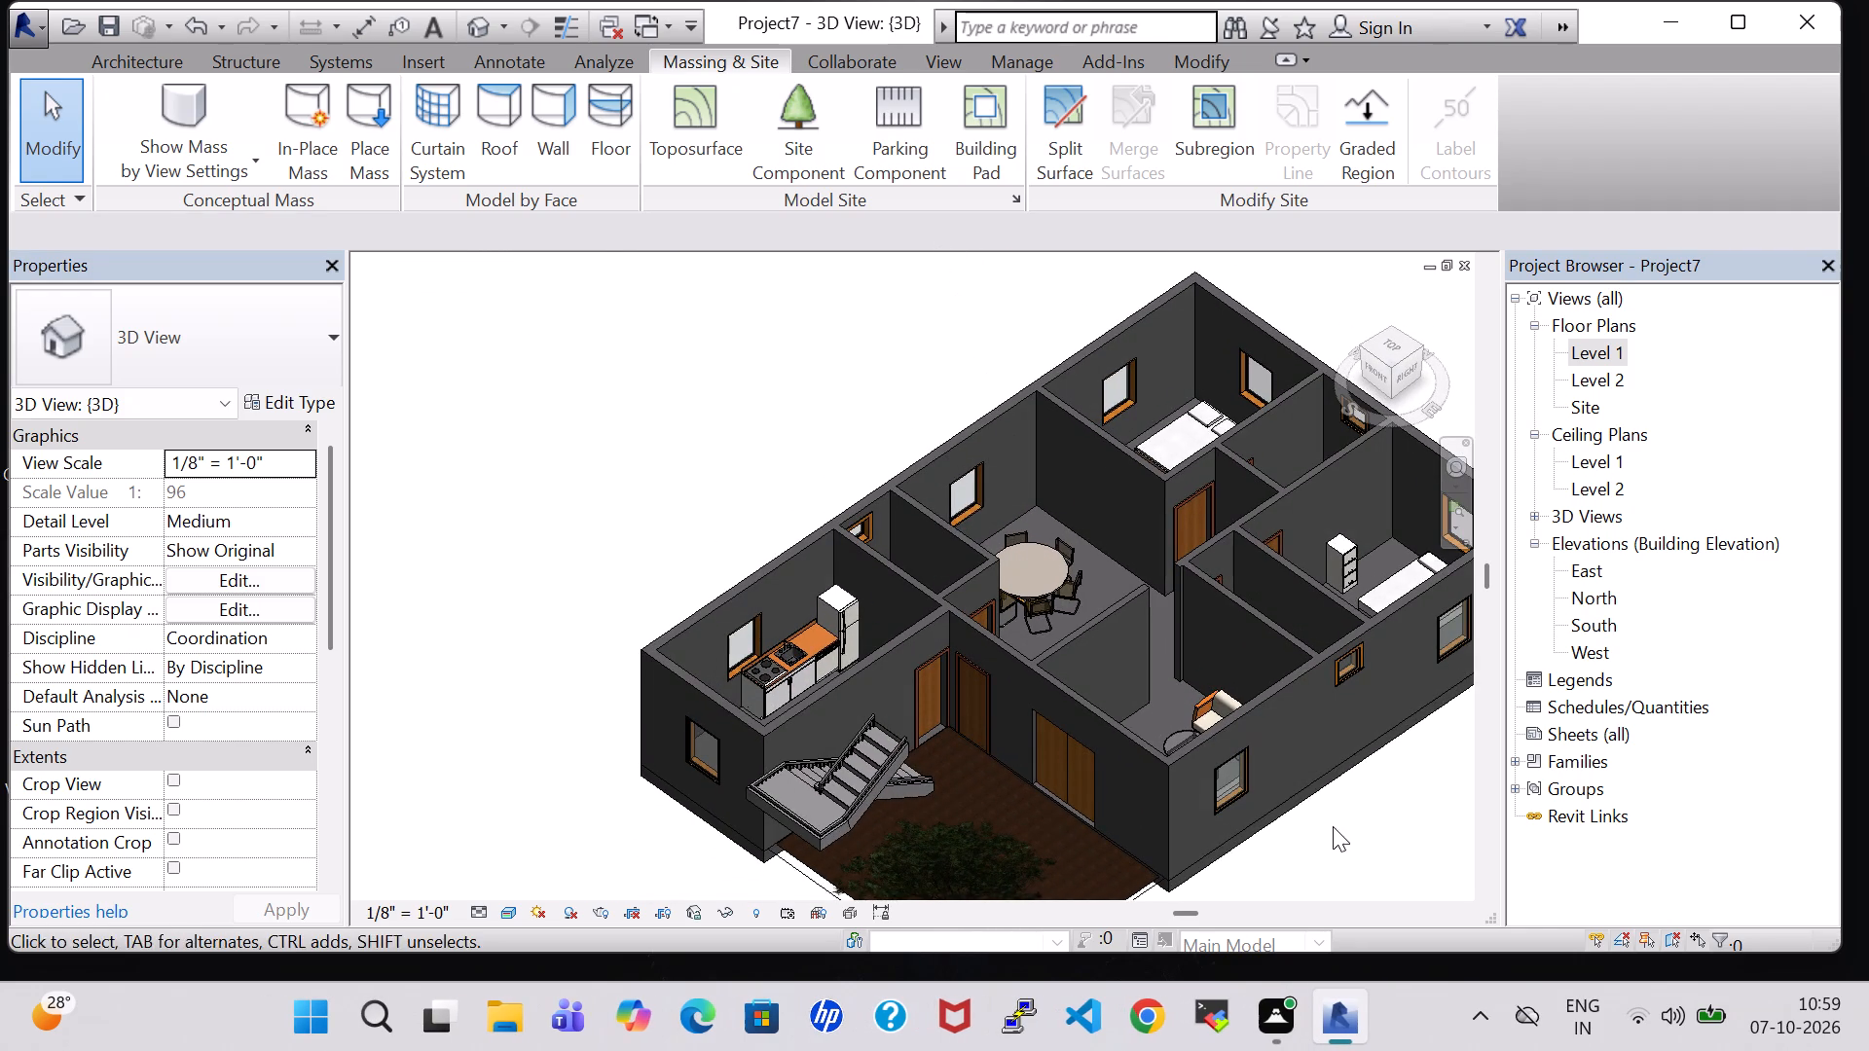
Inspect the furnished rooms, the staircase and the outer corner of the courtyard from several angles.
middle_drag(1333, 826, 1214, 752)
shift+scroll(1333, 826, up, 1)
shift+middle_click(1214, 752)
middle_drag(1028, 420, 724, 380)
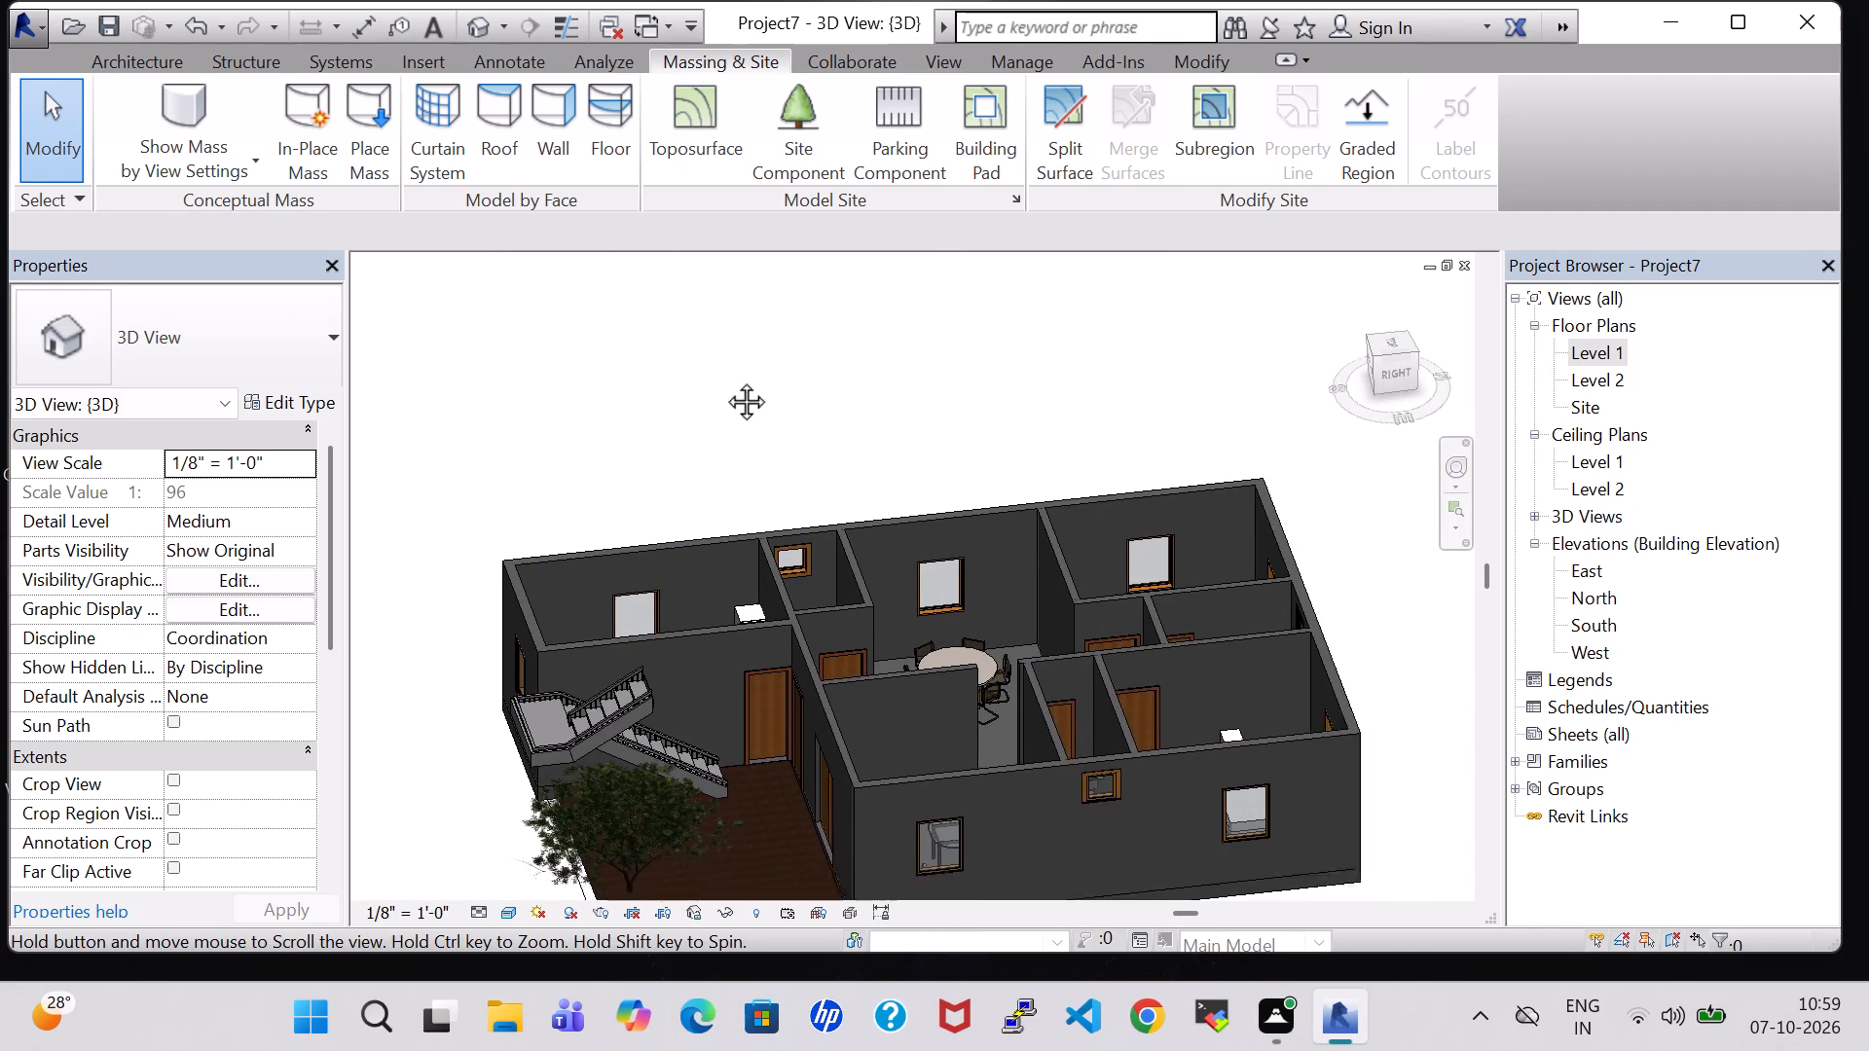
middle_drag(724, 380, 708, 377)
shift+middle_drag(708, 377, 931, 413)
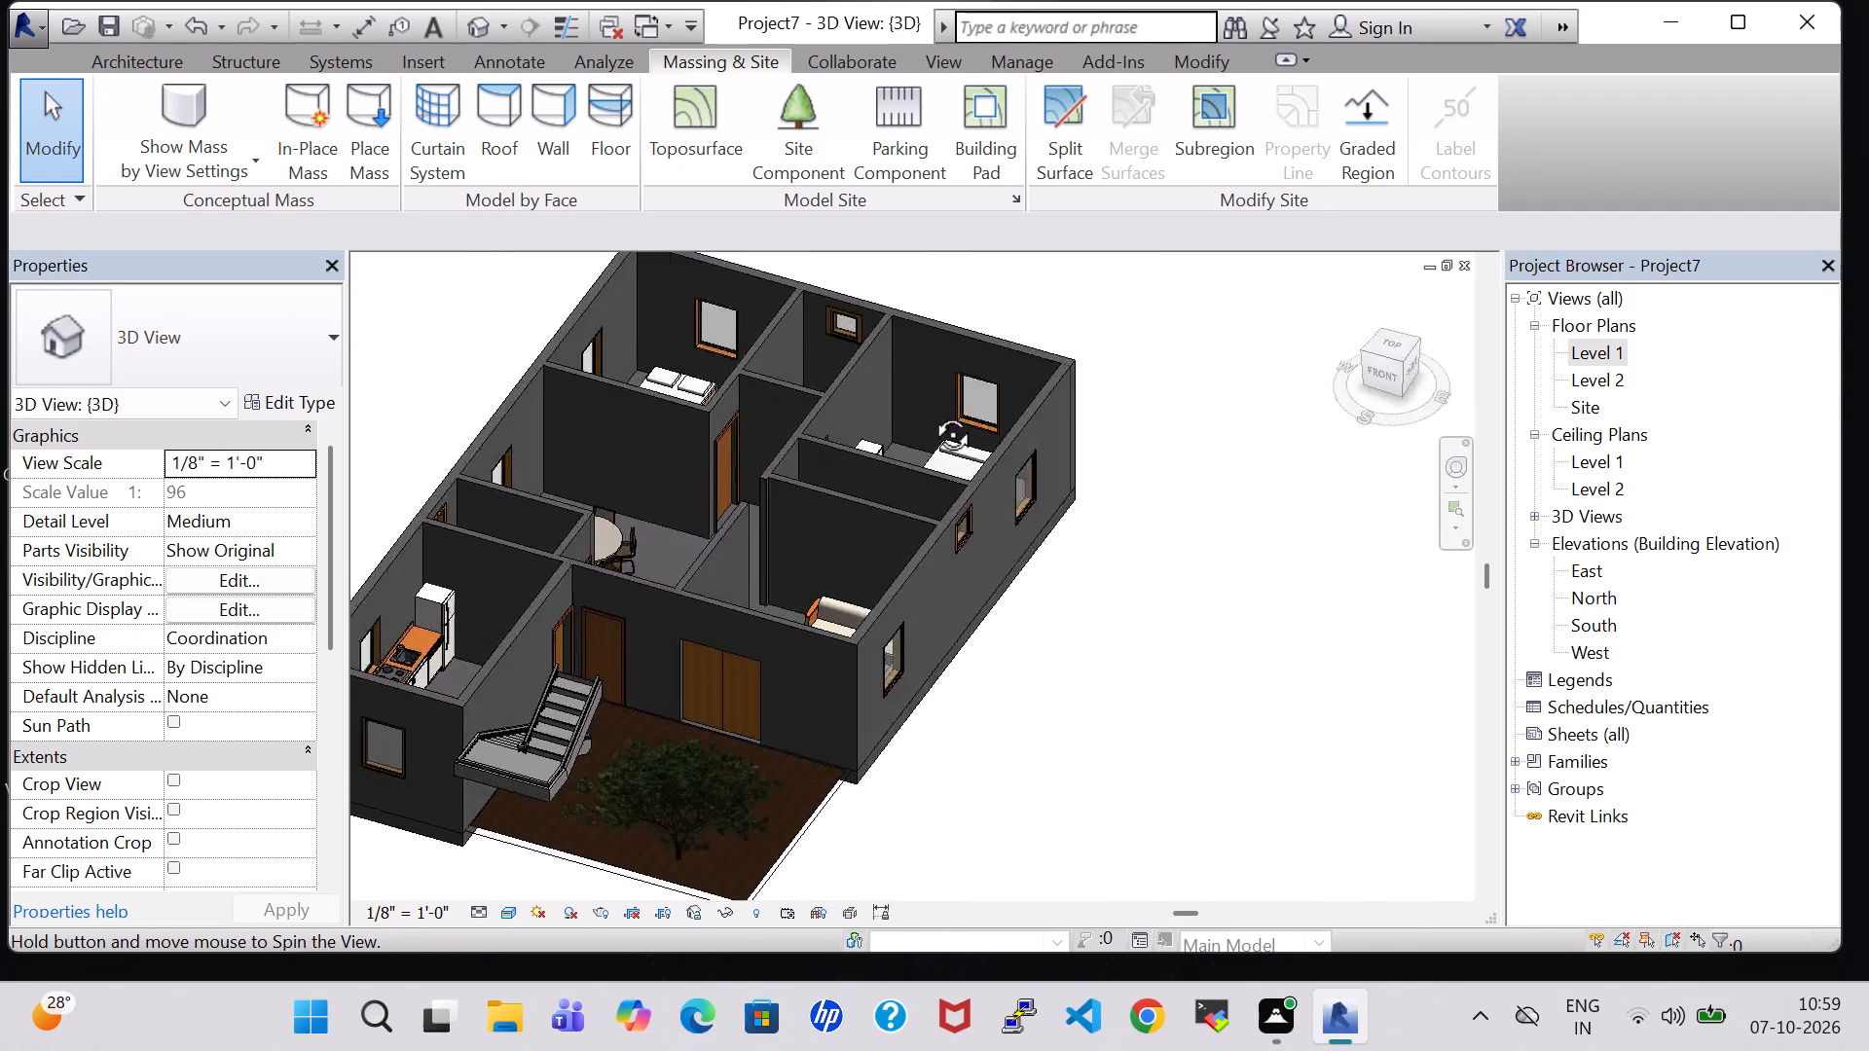
shift+middle_drag(931, 413, 958, 419)
middle_drag(946, 602, 1047, 602)
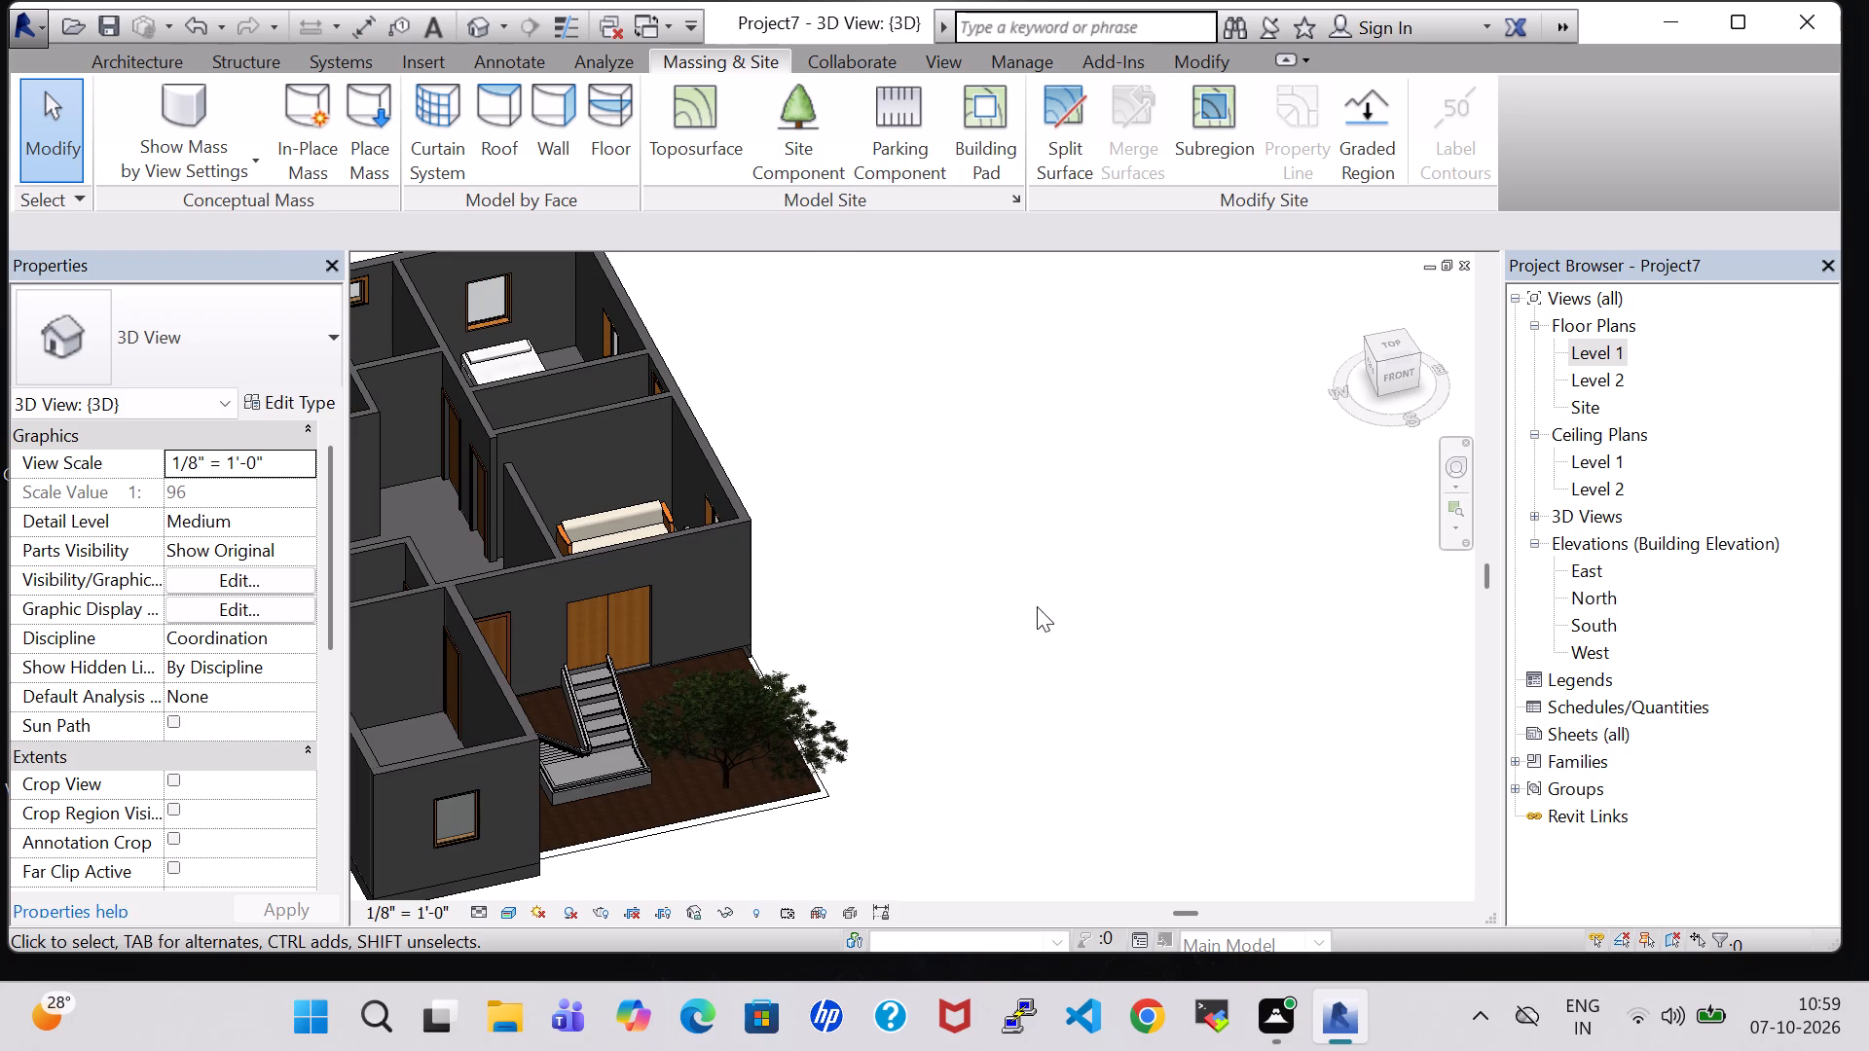
shift+scroll(843, 626, up, 1)
shift+middle_drag(843, 626, 925, 799)
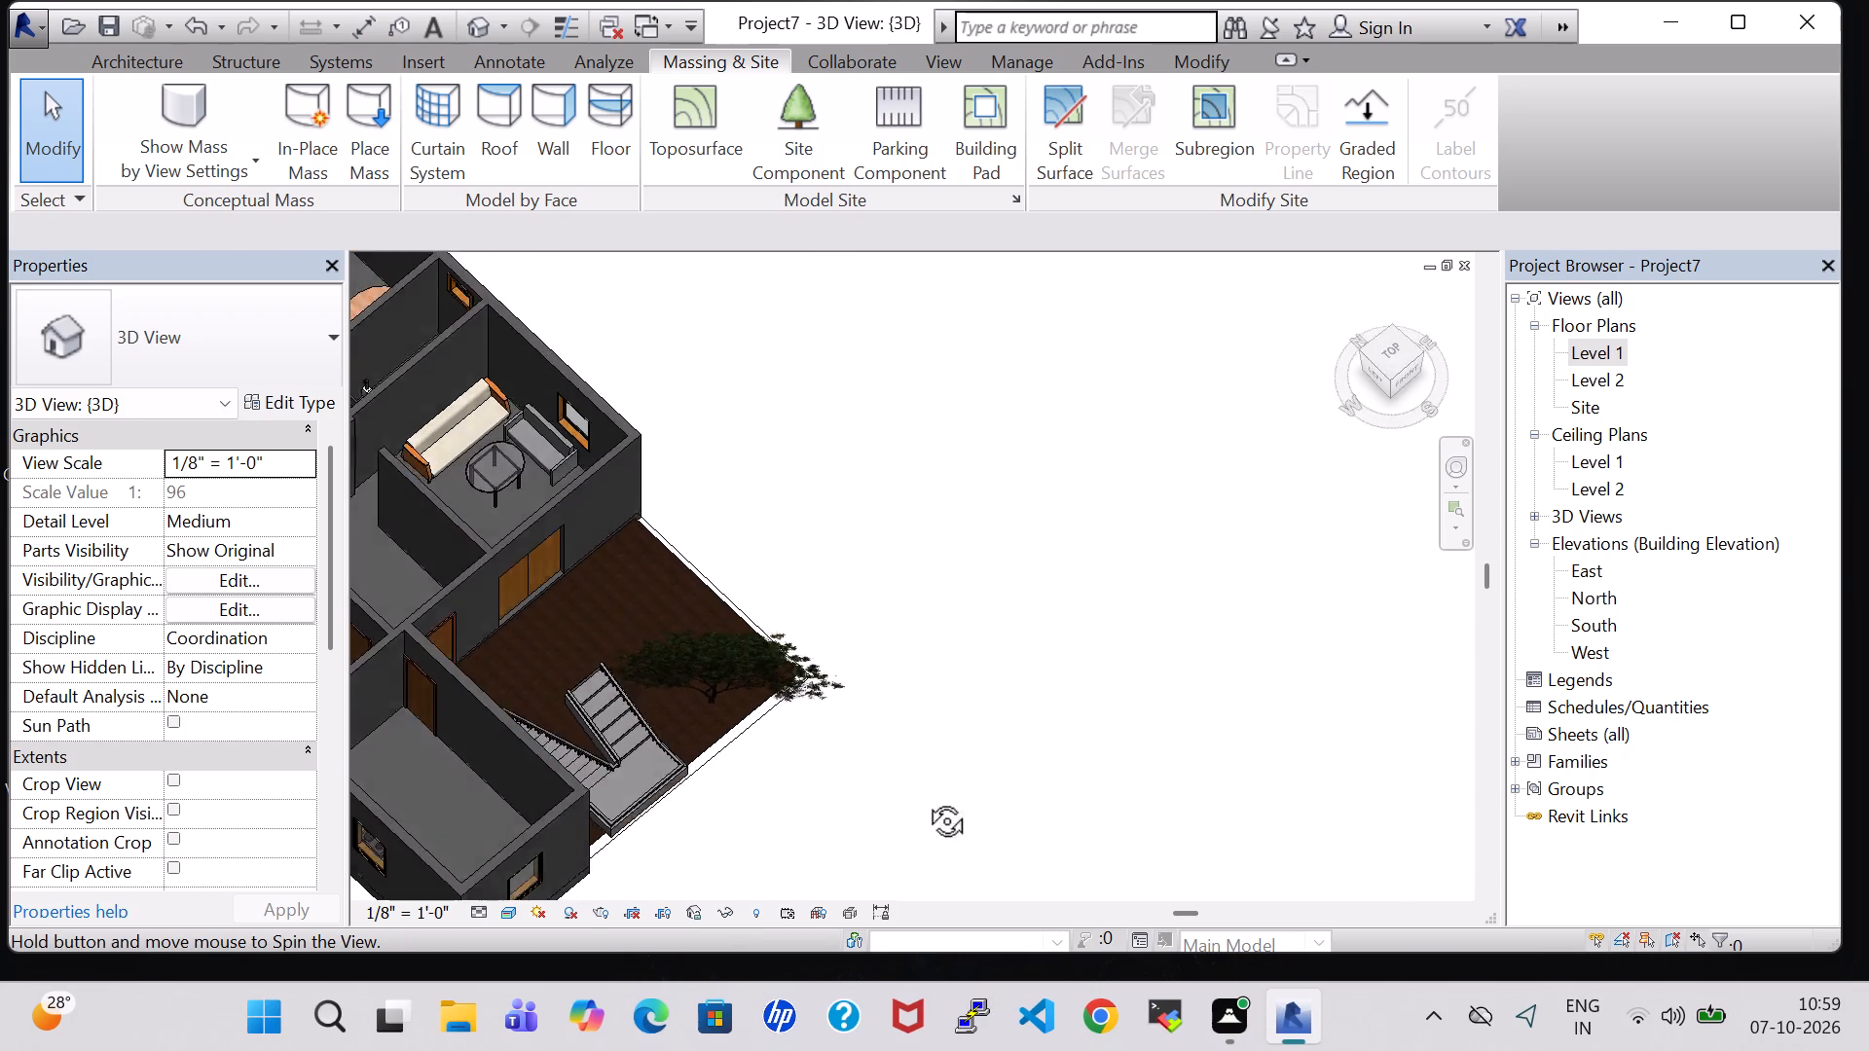
shift+middle_drag(925, 799, 859, 835)
scroll(849, 596, up, 1)
middle_drag(849, 596, 956, 646)
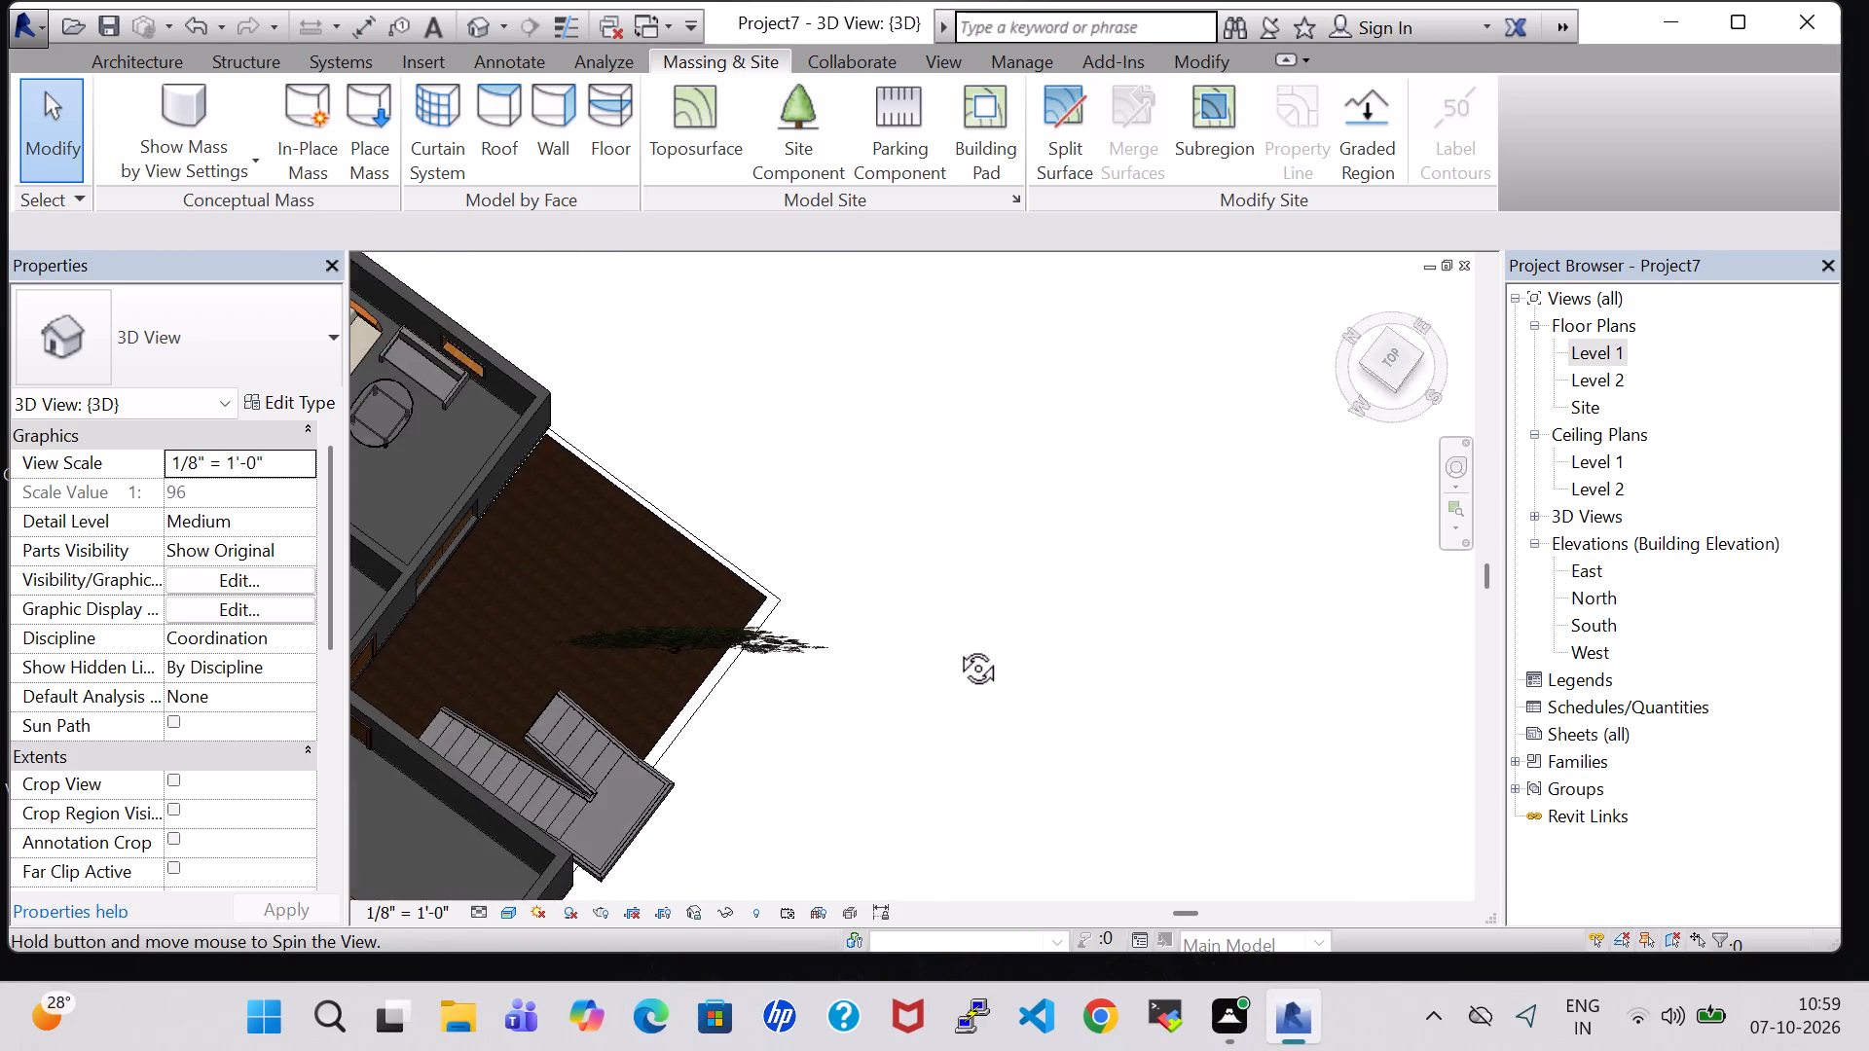
middle_drag(956, 646, 838, 540)
Save the project.
click(97, 13)
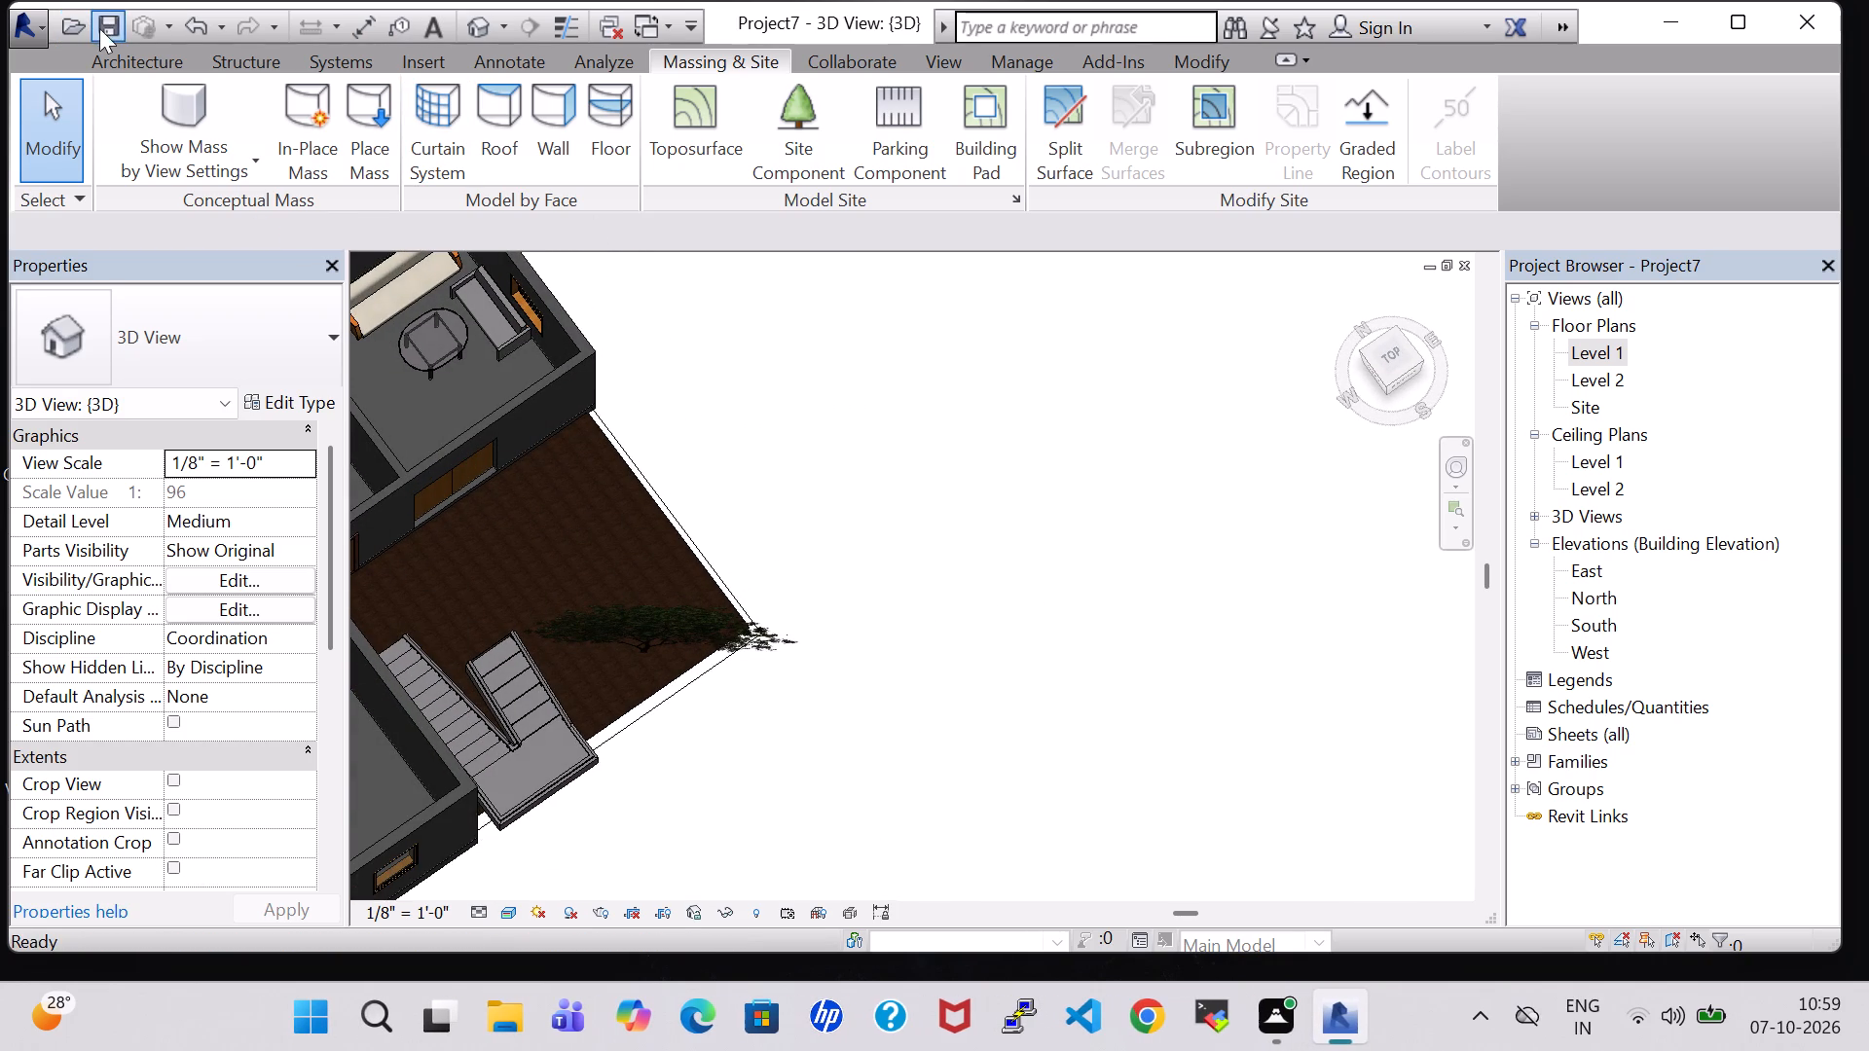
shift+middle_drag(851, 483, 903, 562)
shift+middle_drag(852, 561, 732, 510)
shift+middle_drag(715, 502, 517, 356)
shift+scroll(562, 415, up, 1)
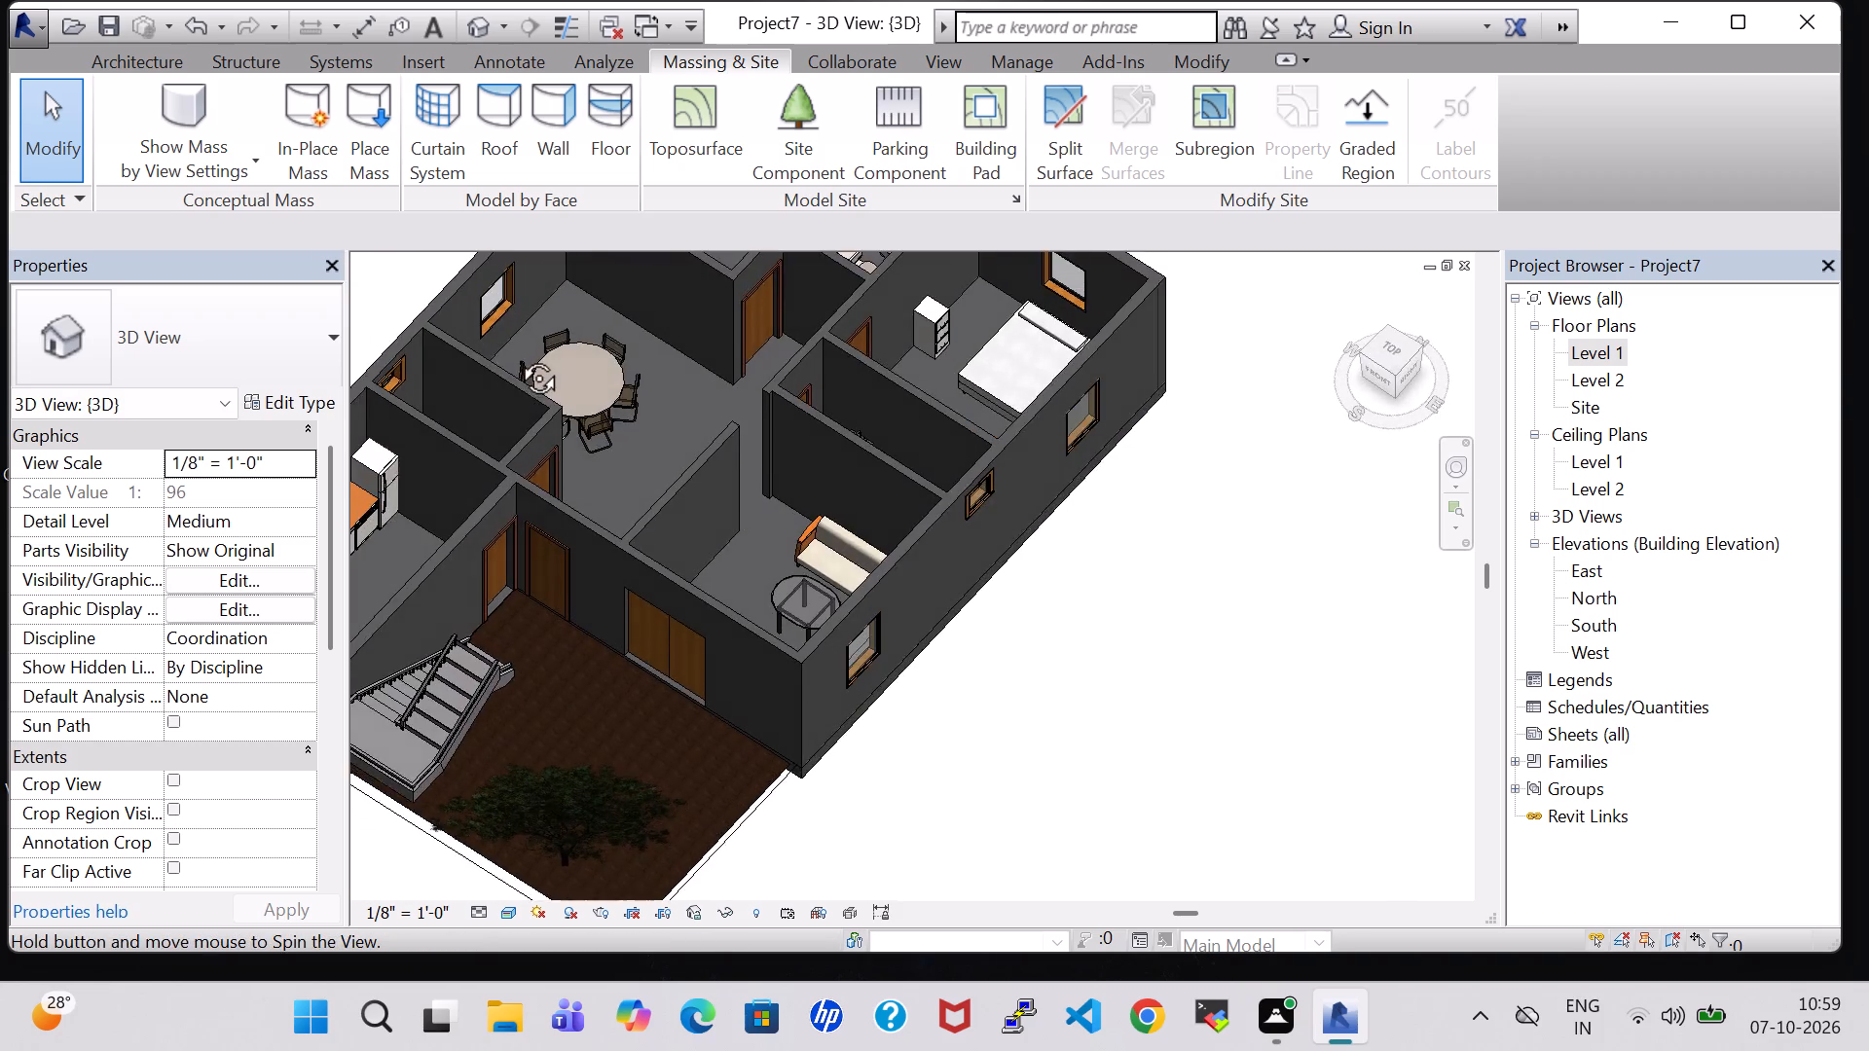
Open the Level 1 floor plan and examine the furniture layout from the front courtyard up to the bedrooms.
shift+middle_drag(517, 356, 640, 316)
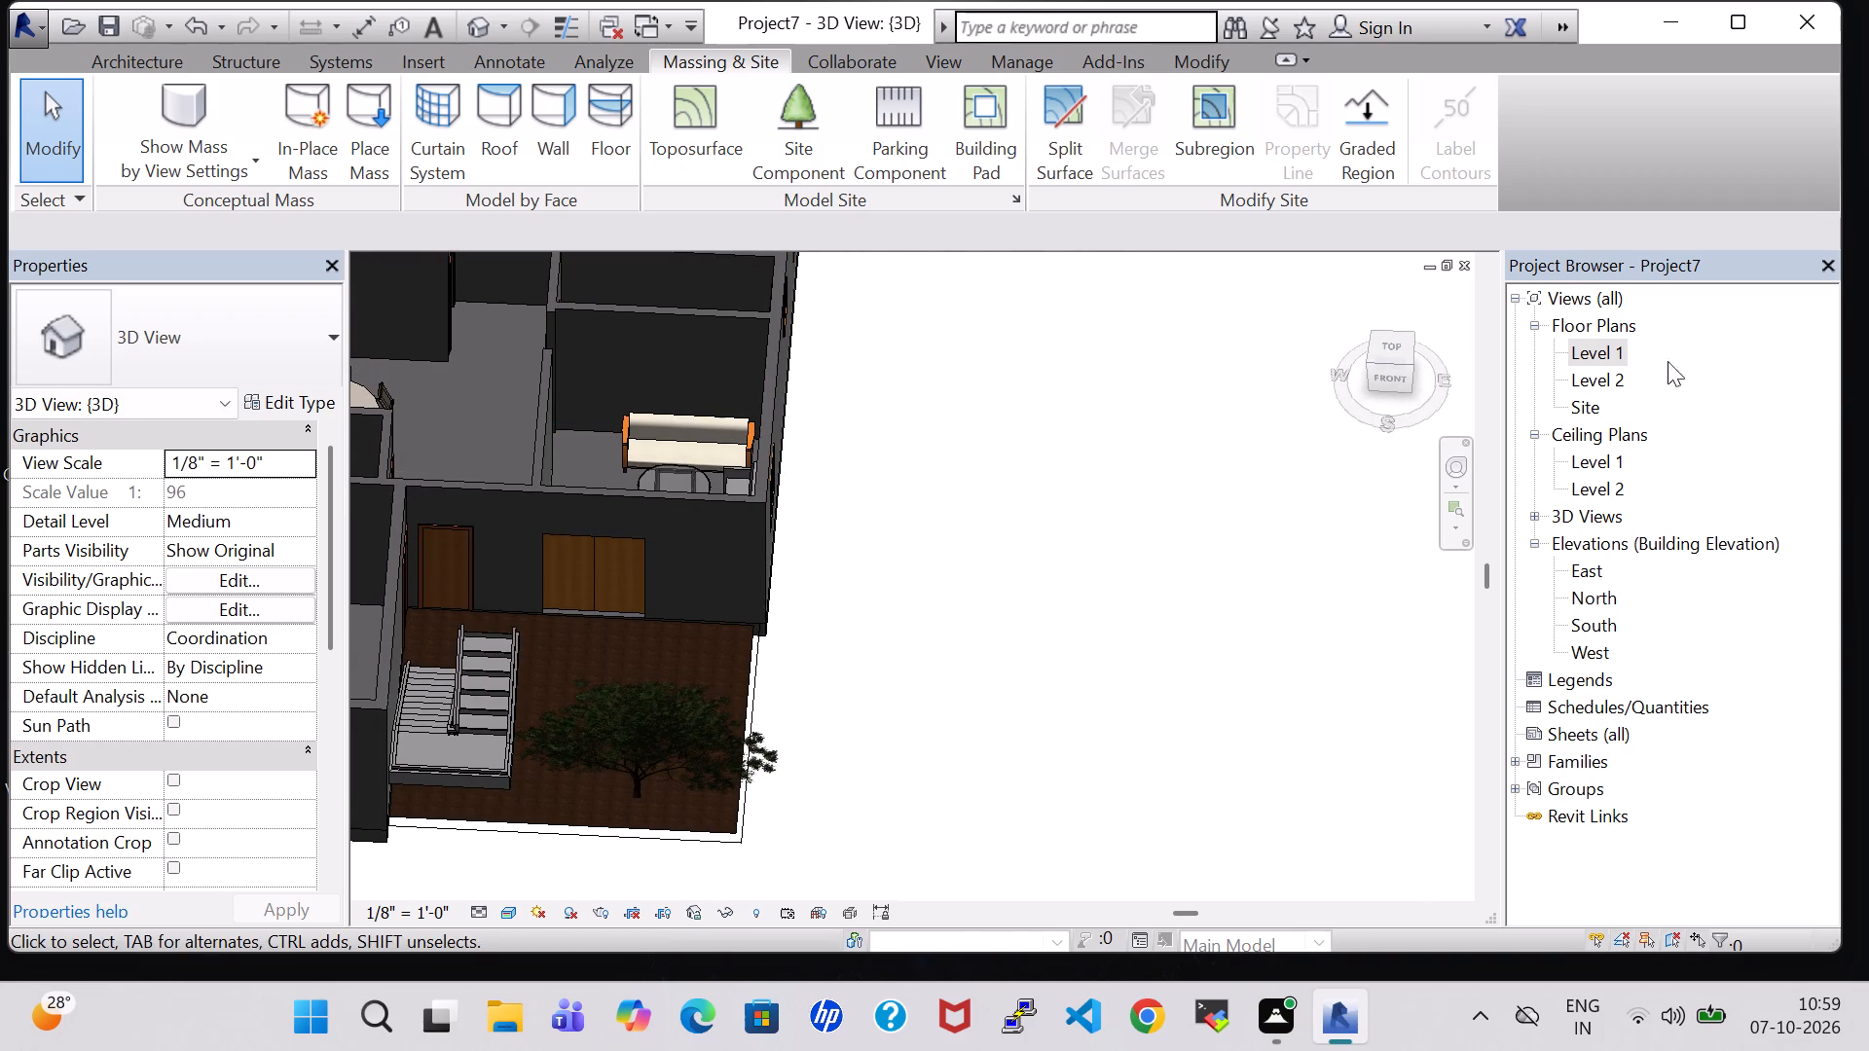
double_click(1601, 353)
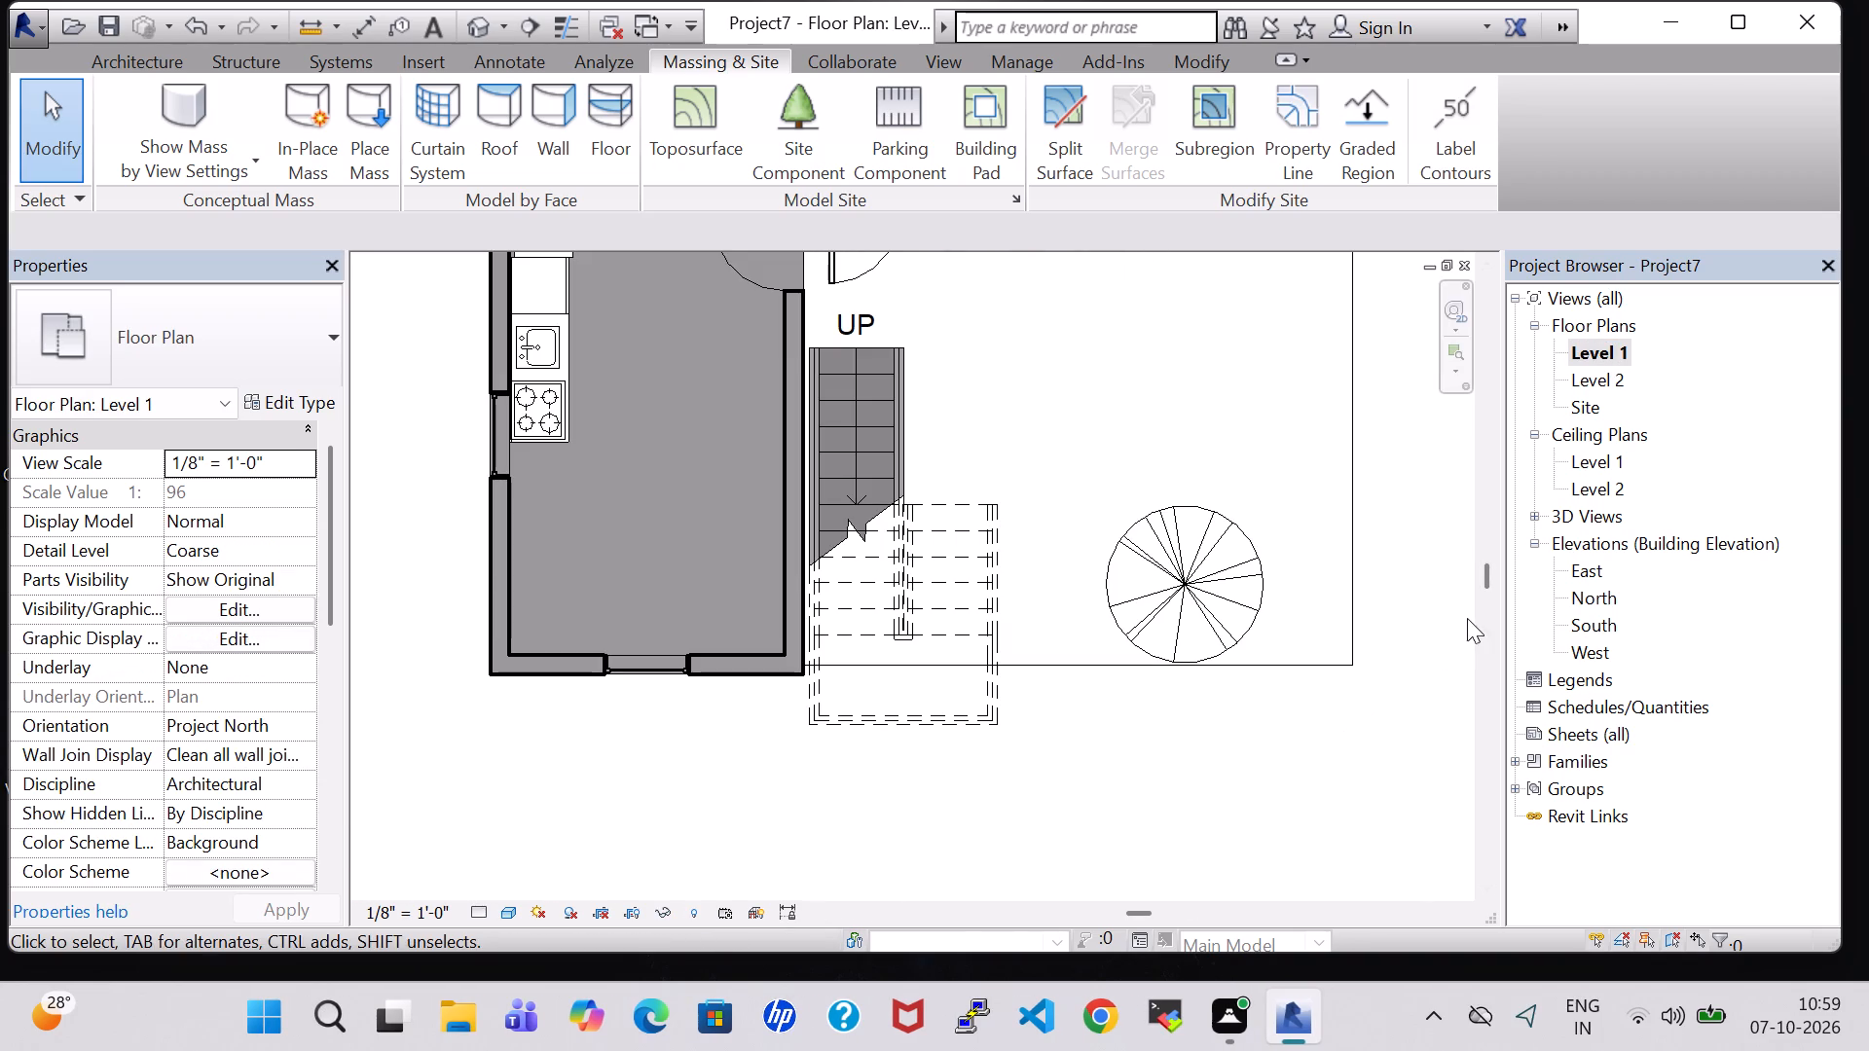
middle_drag(1415, 453, 1417, 488)
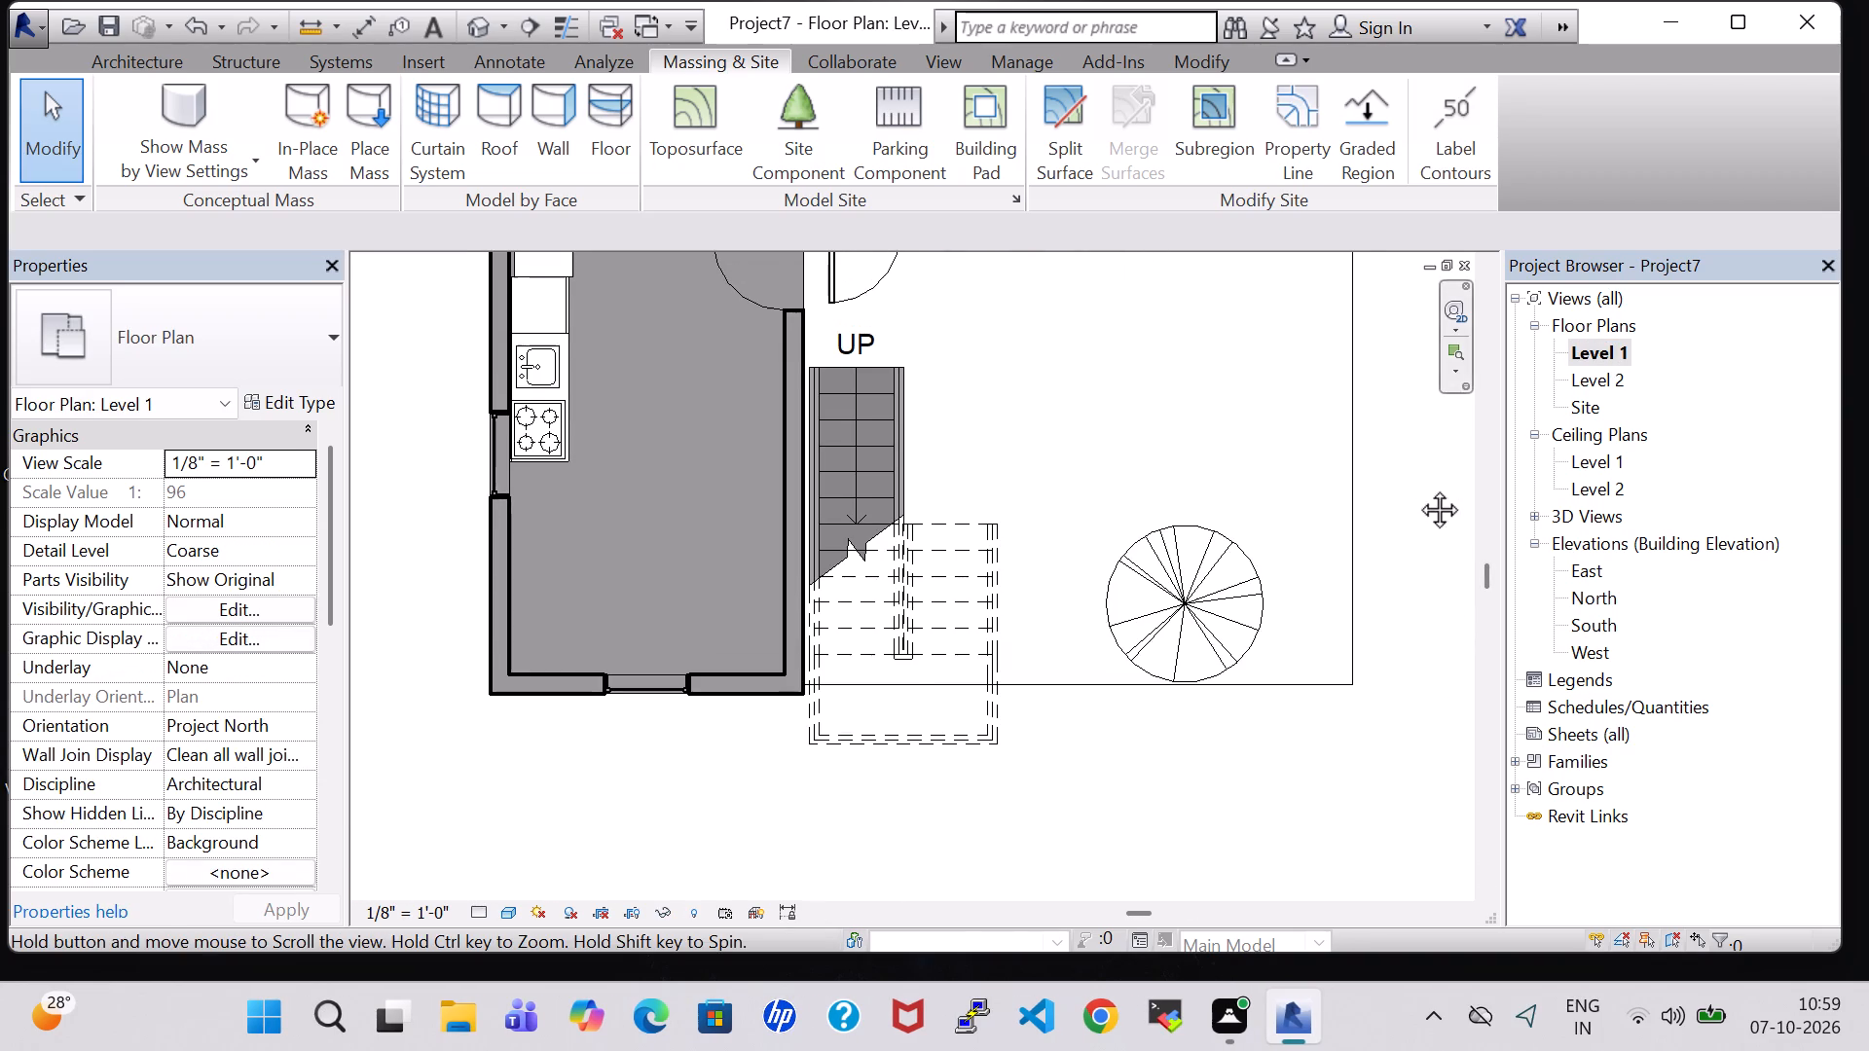
middle_drag(1417, 488, 1425, 606)
scroll(1425, 606, up, 1)
scroll(1425, 606, down, 4)
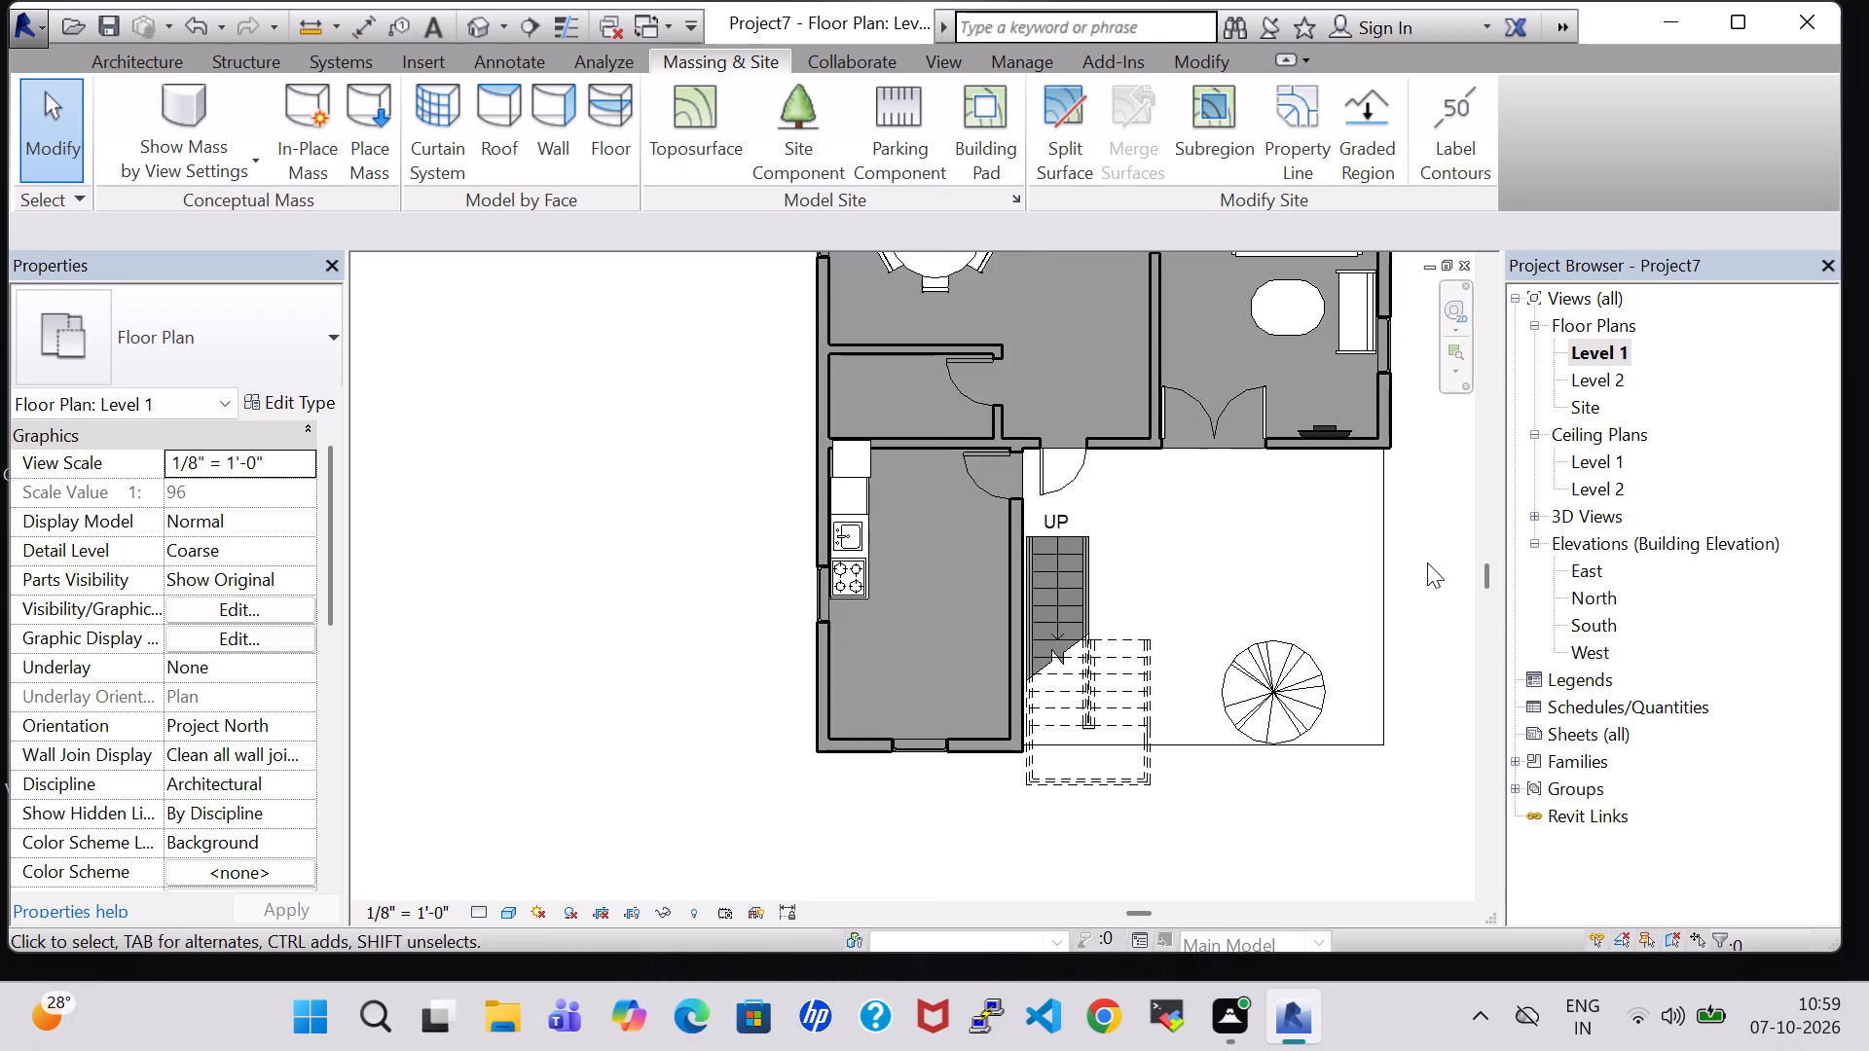
middle_drag(1426, 545, 1333, 791)
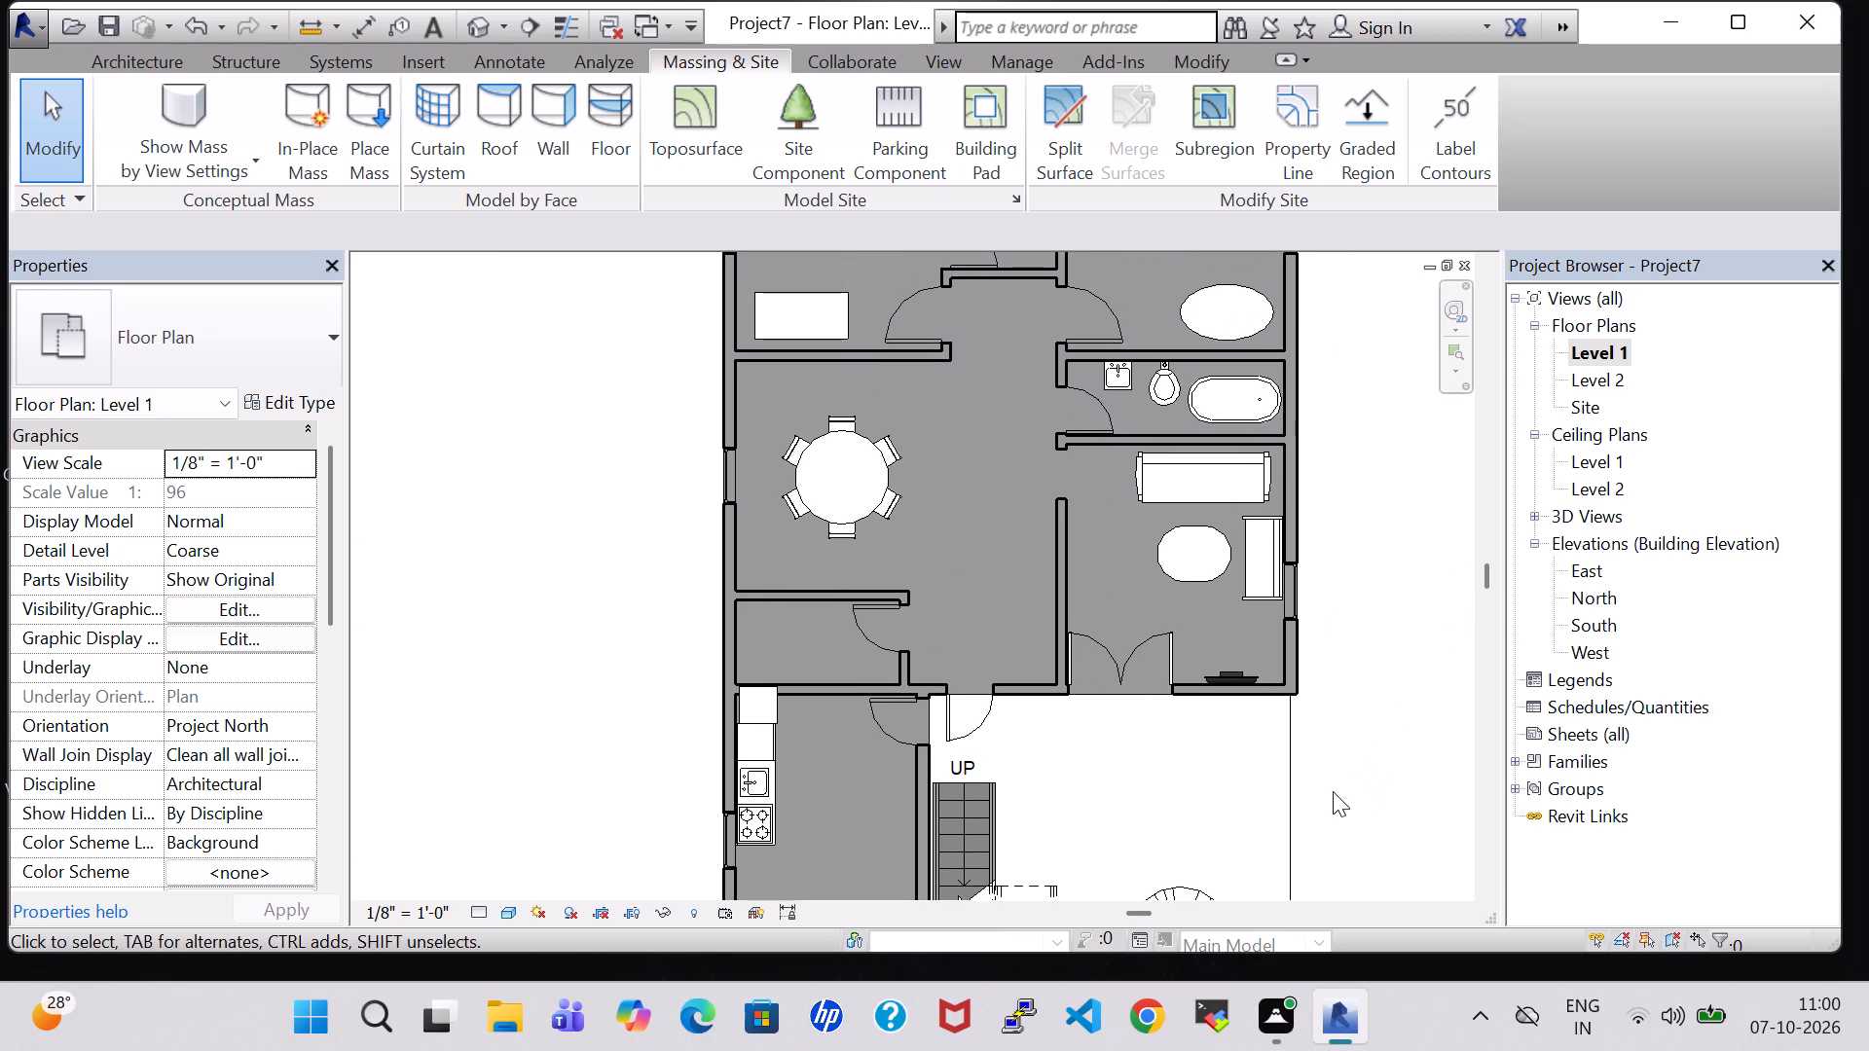
click(123, 54)
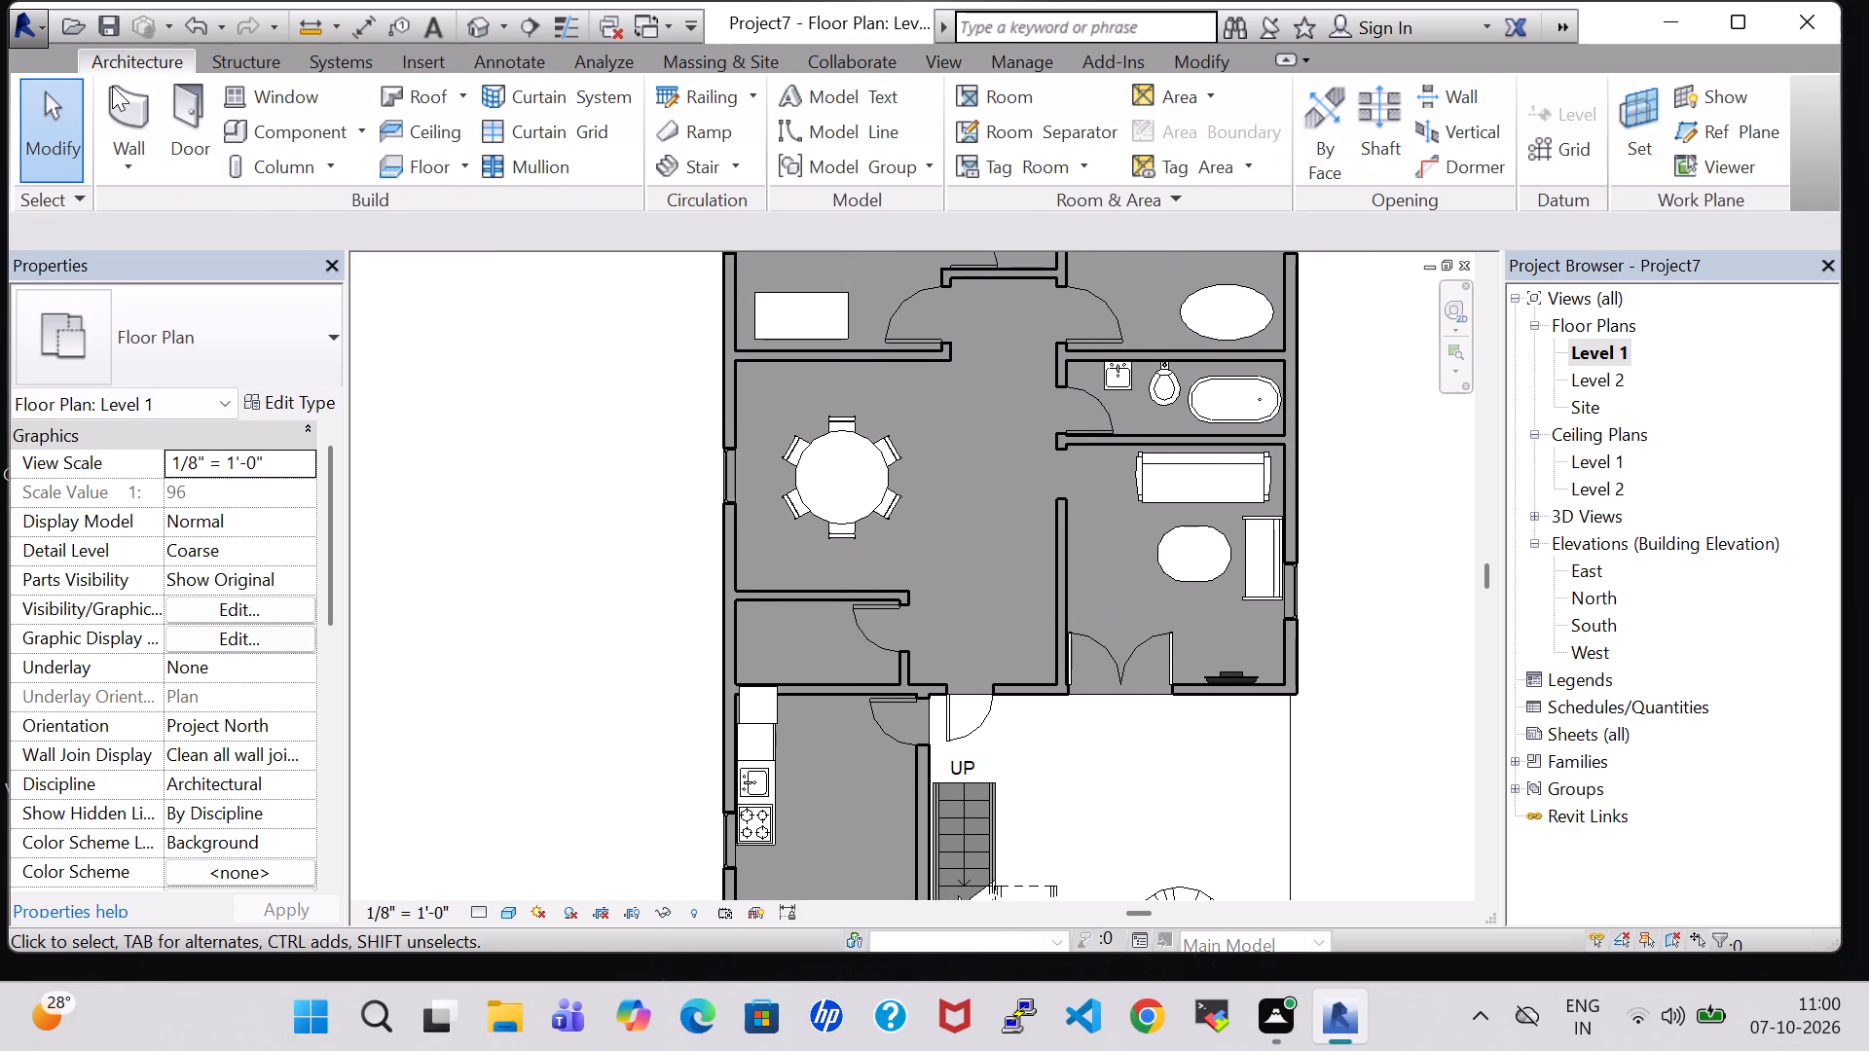
scroll(1371, 566, down, 1)
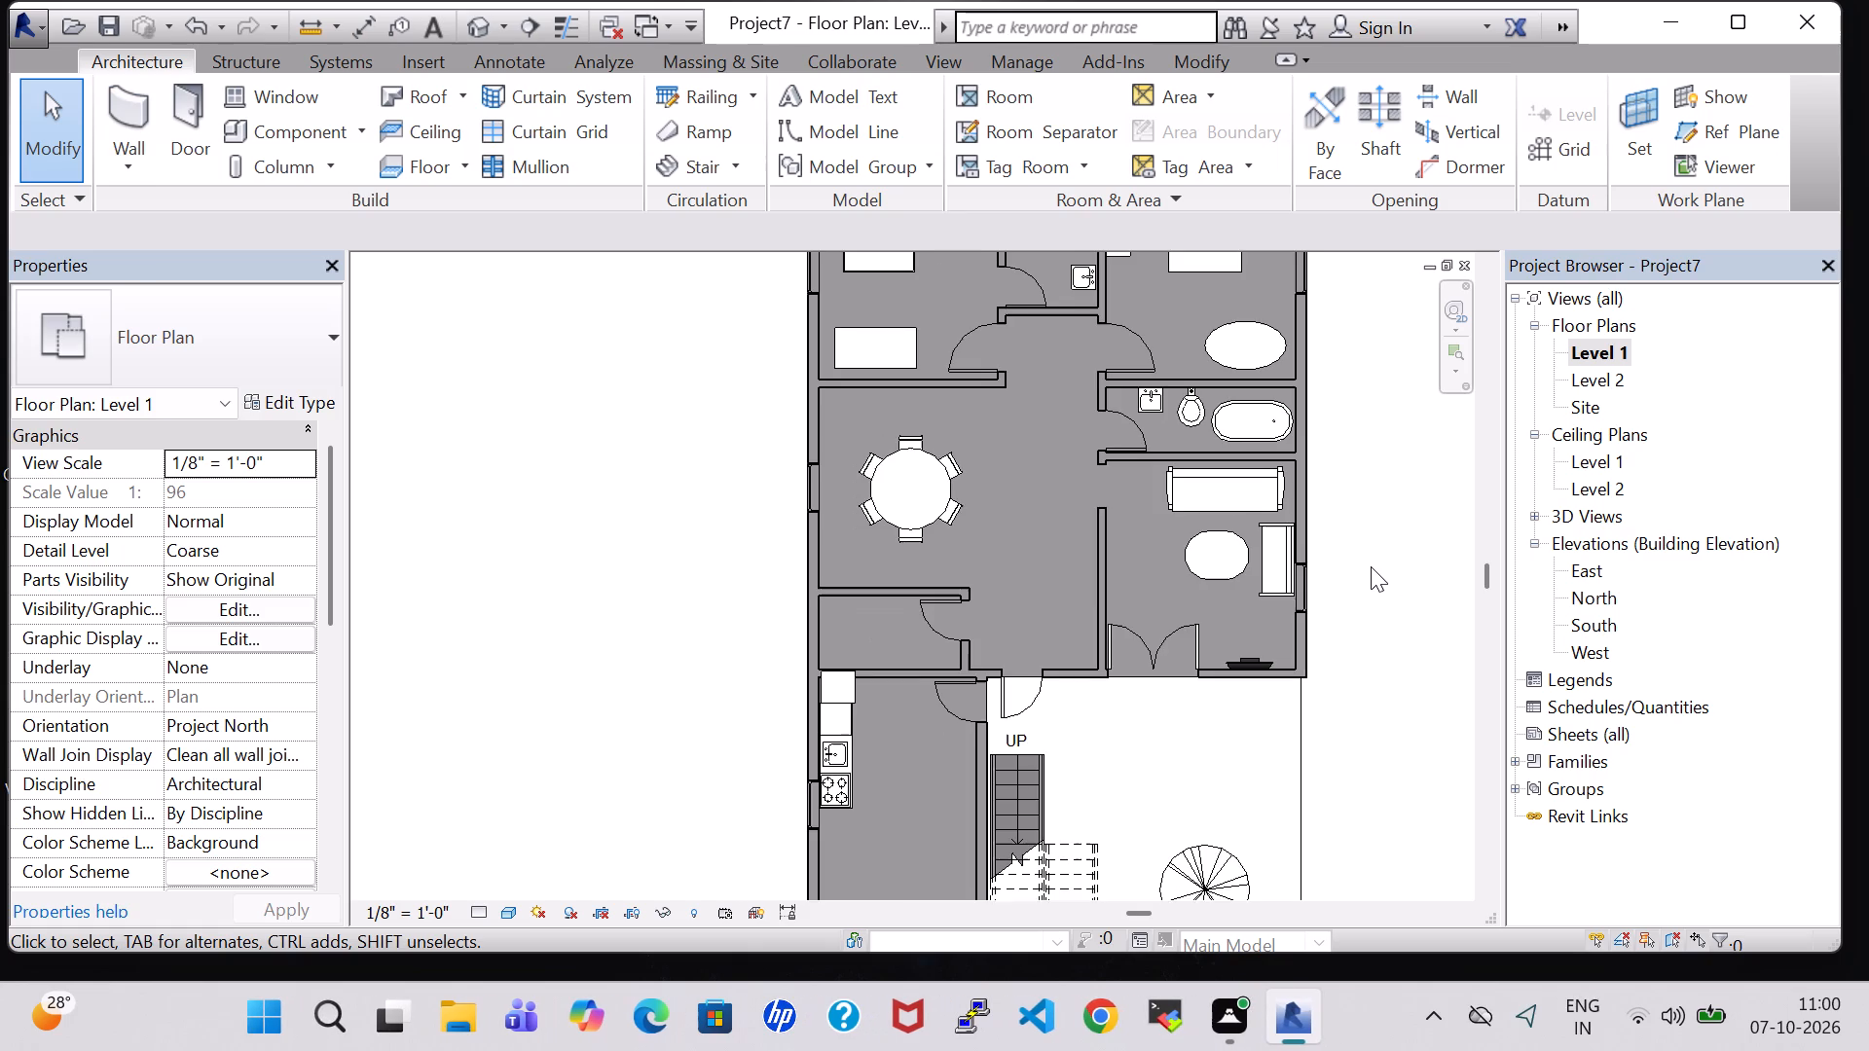
middle_drag(1371, 566, 1272, 699)
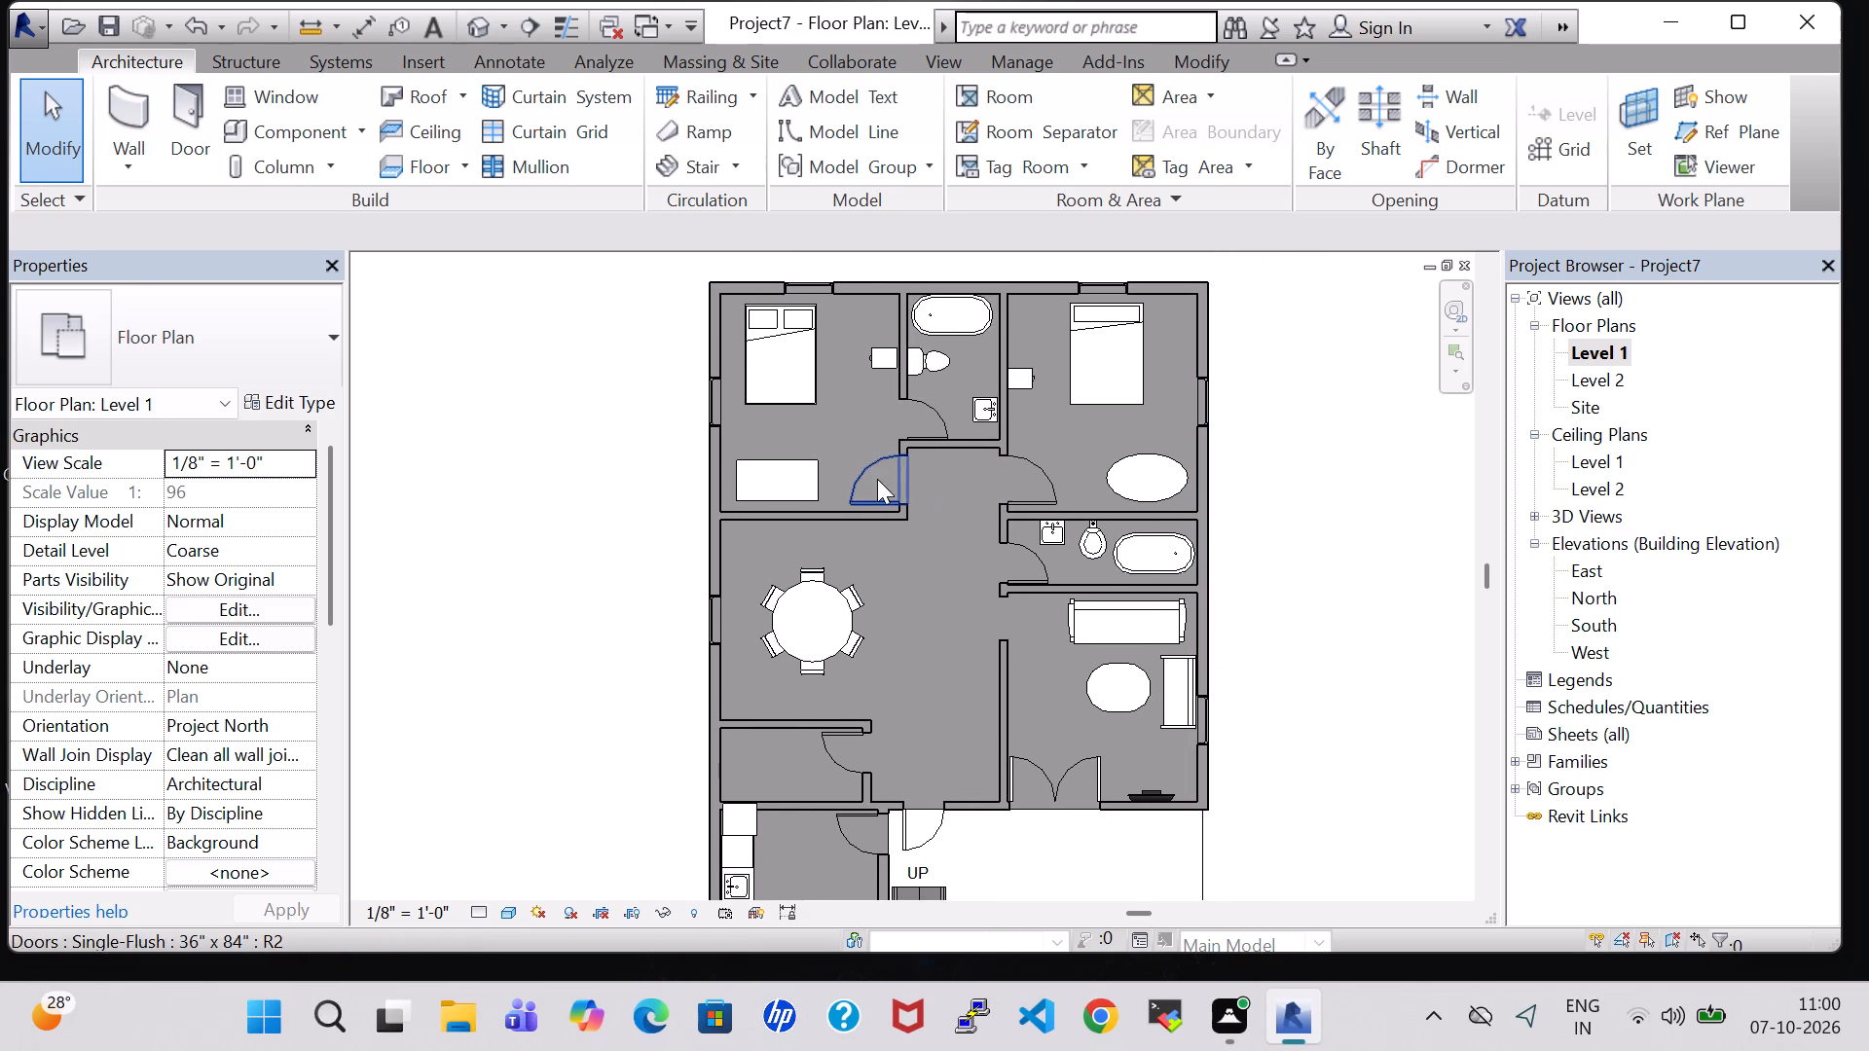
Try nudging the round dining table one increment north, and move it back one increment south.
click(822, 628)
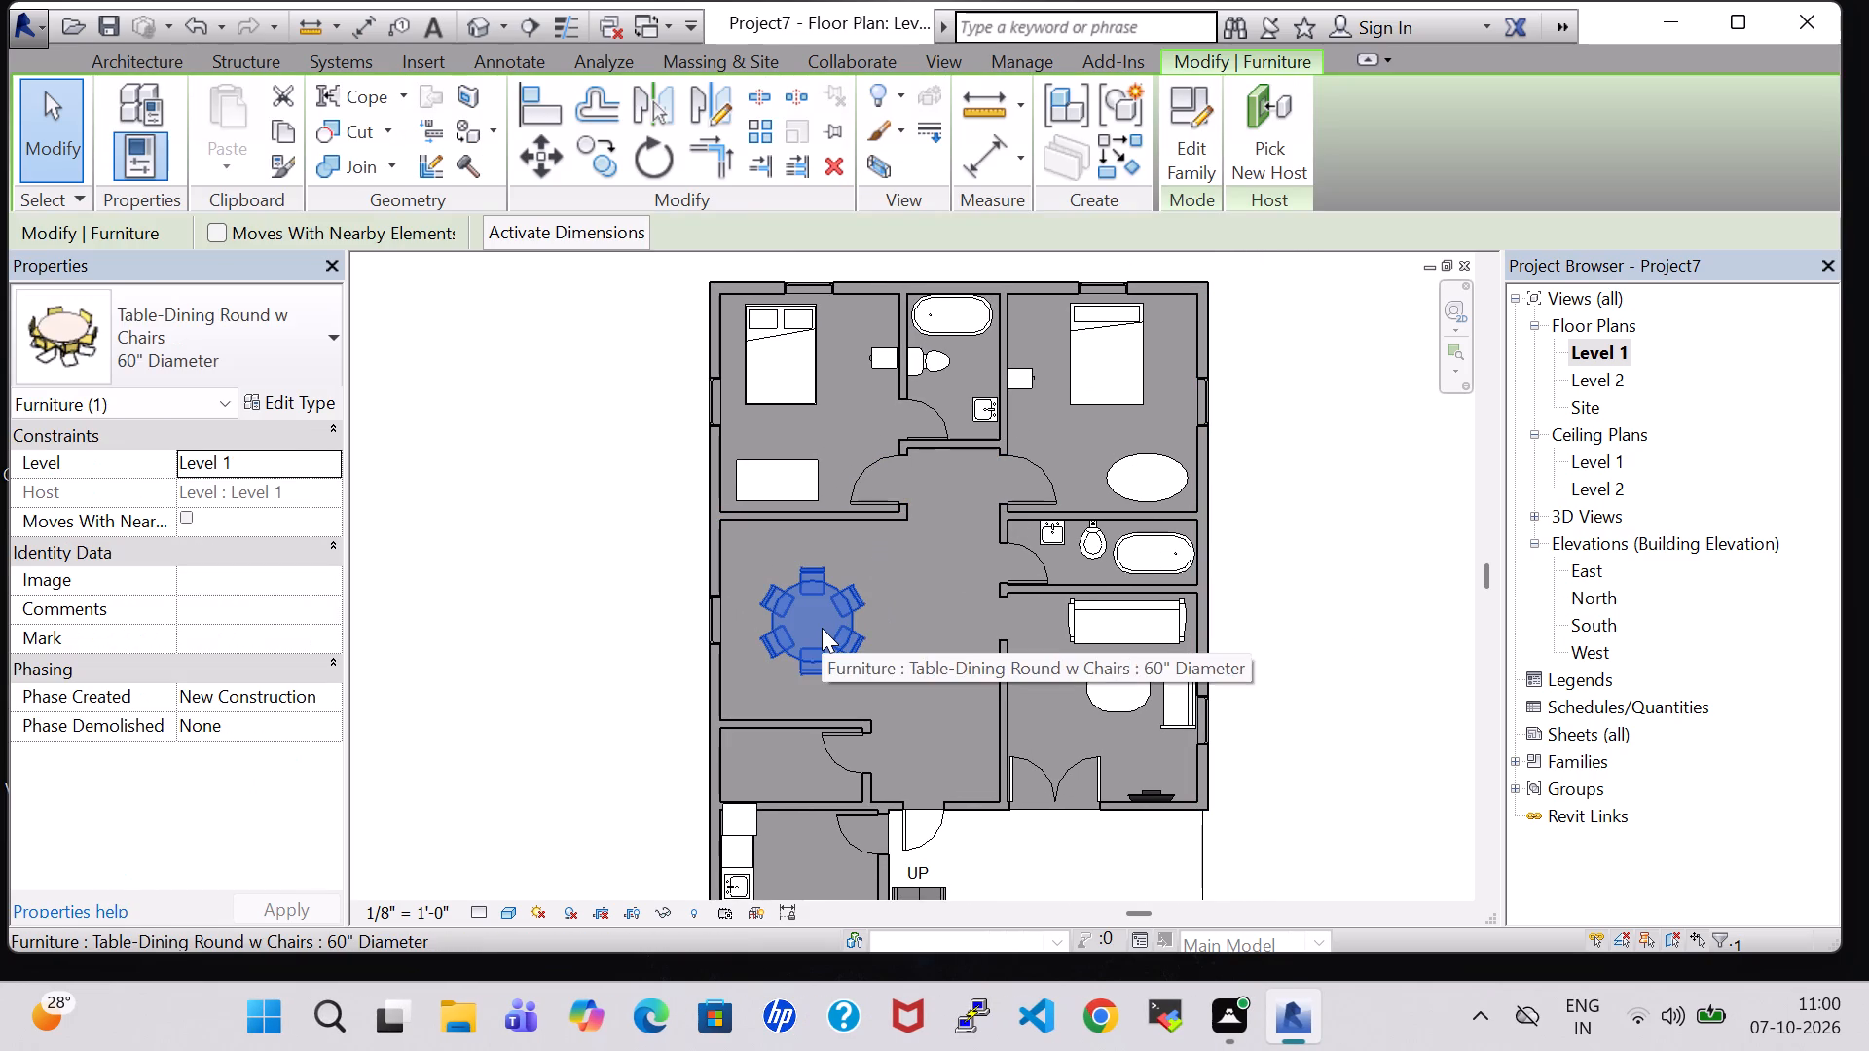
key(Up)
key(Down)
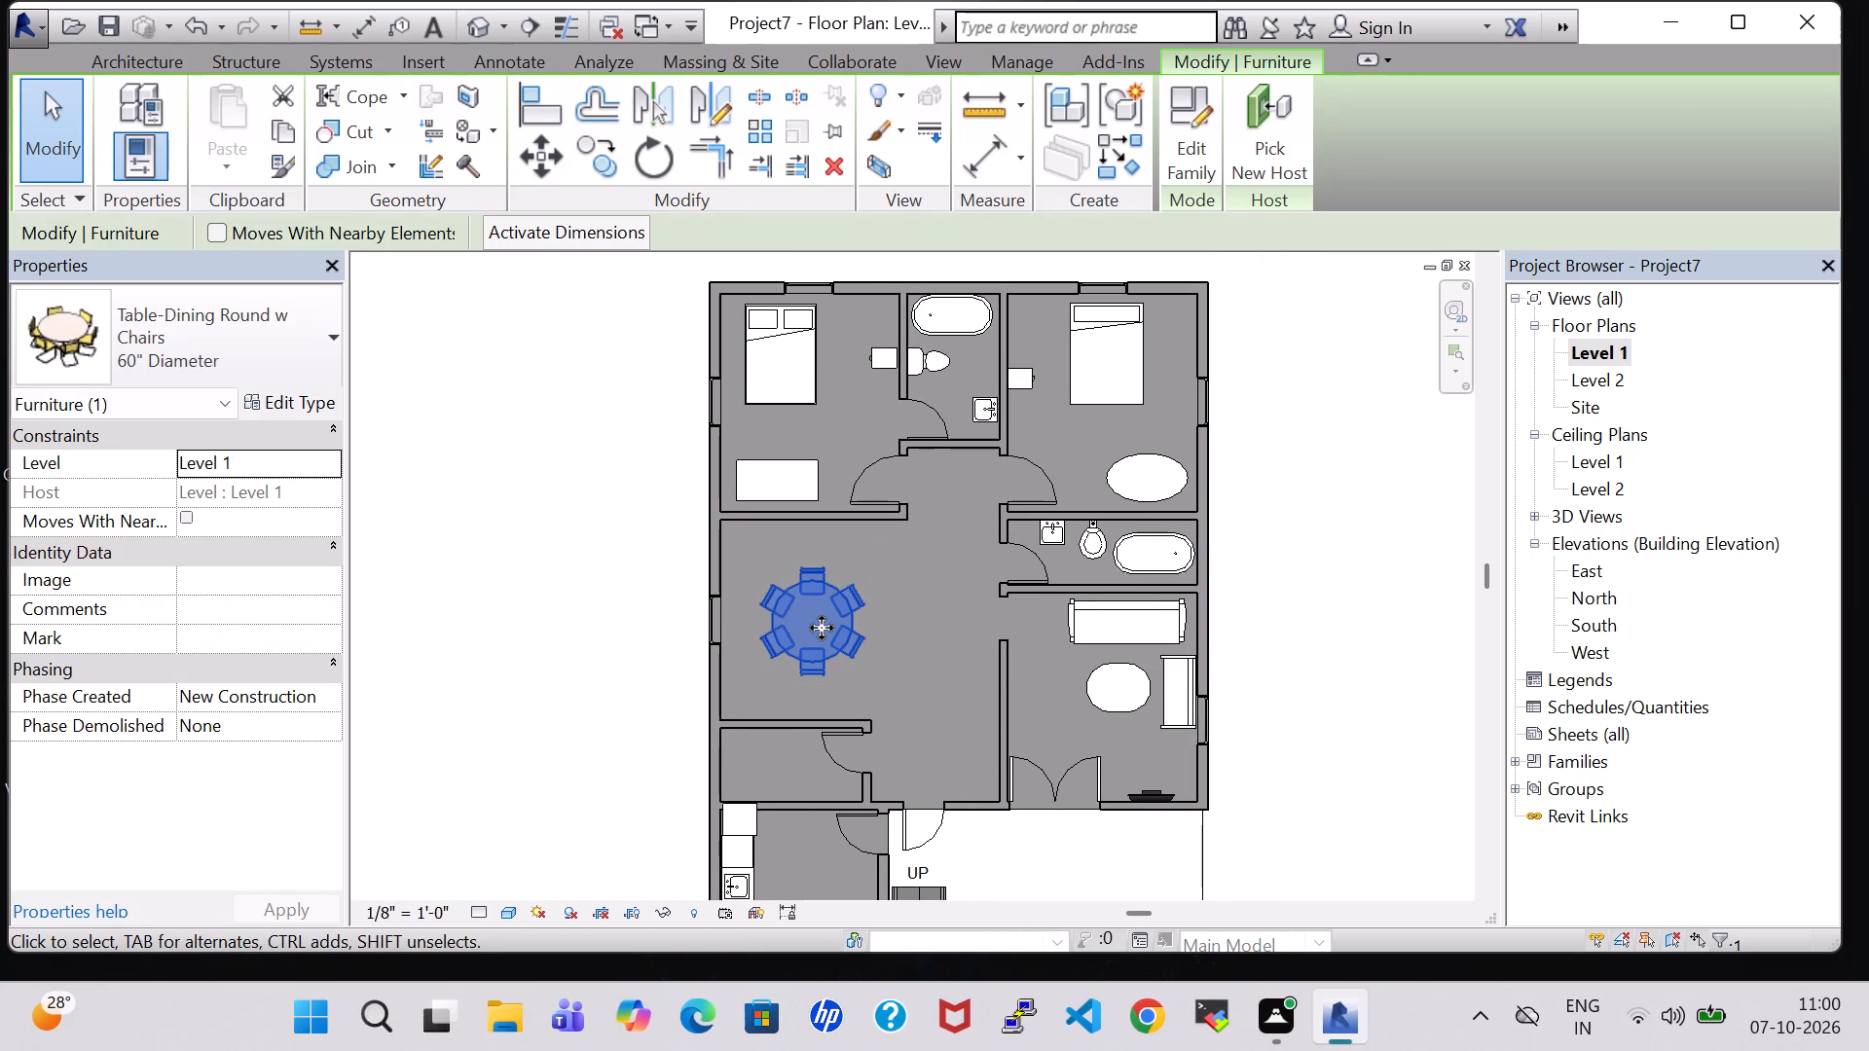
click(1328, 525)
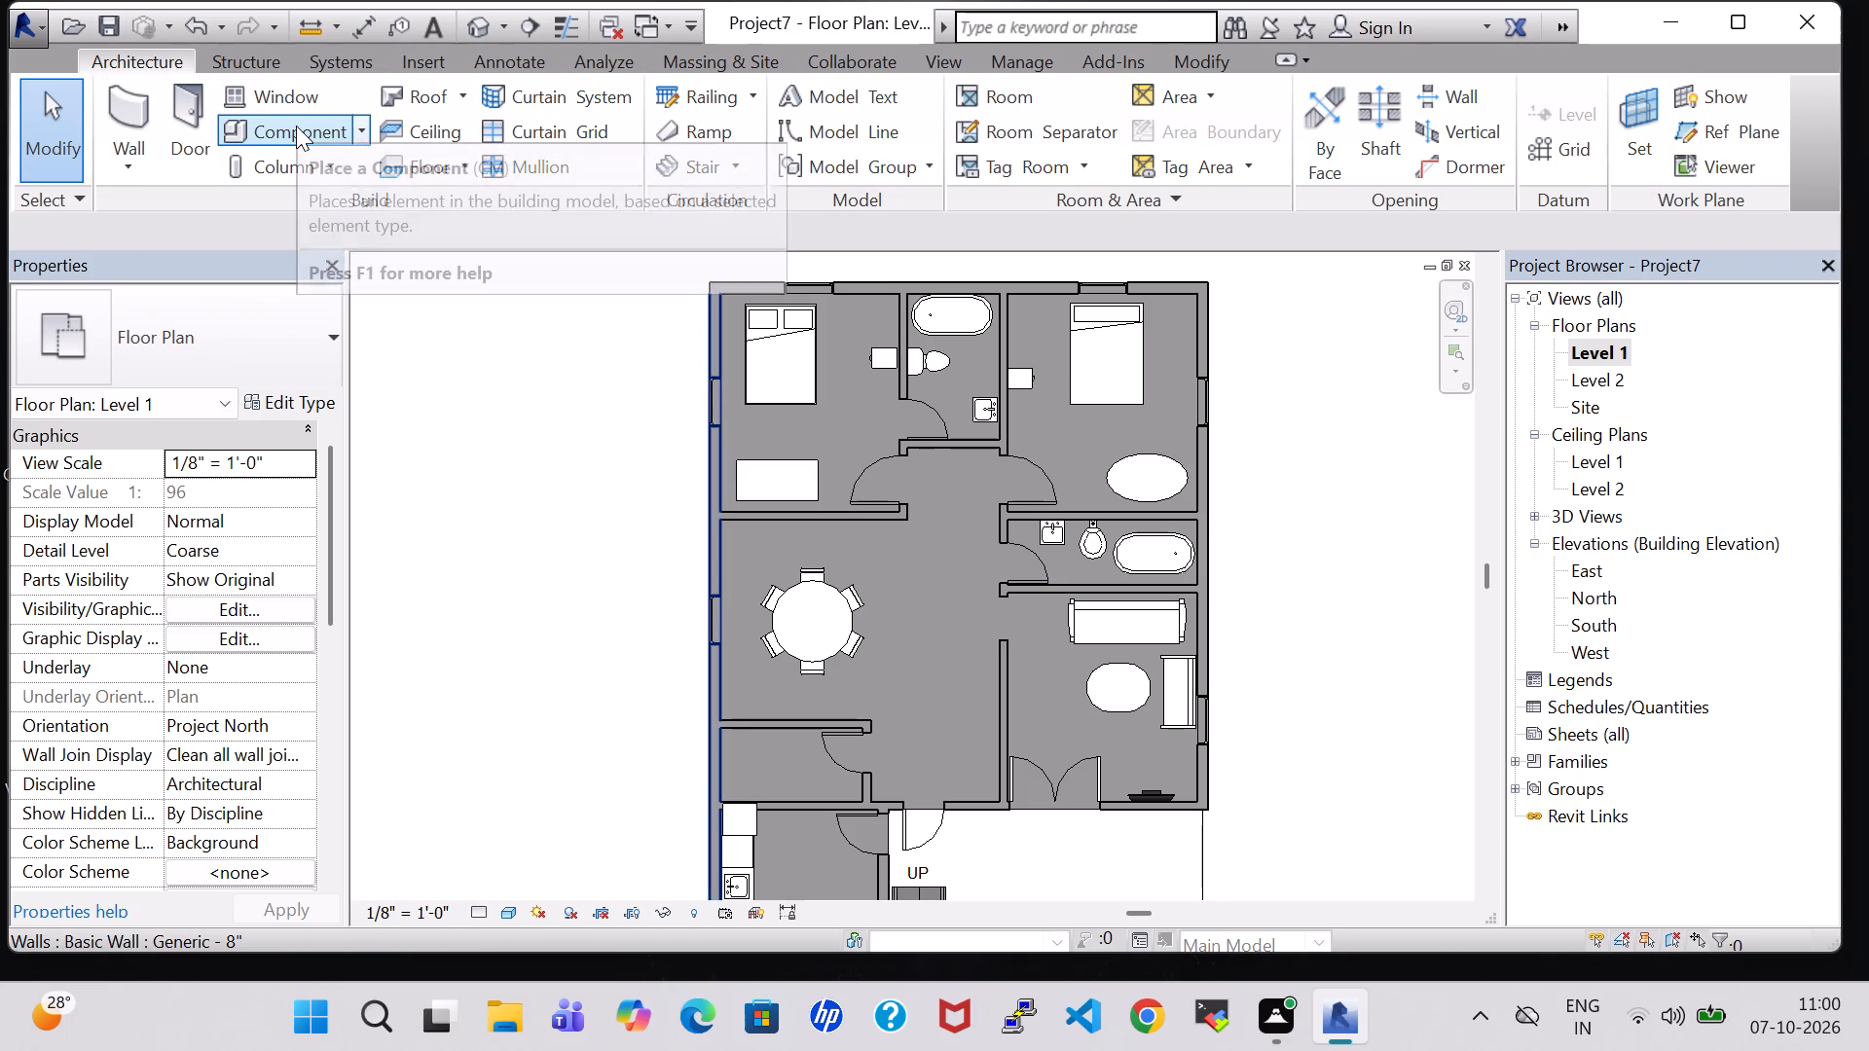
Start placing a component and browse the family library's Furniture folders, Seating and Tables, for a family to load.
click(296, 126)
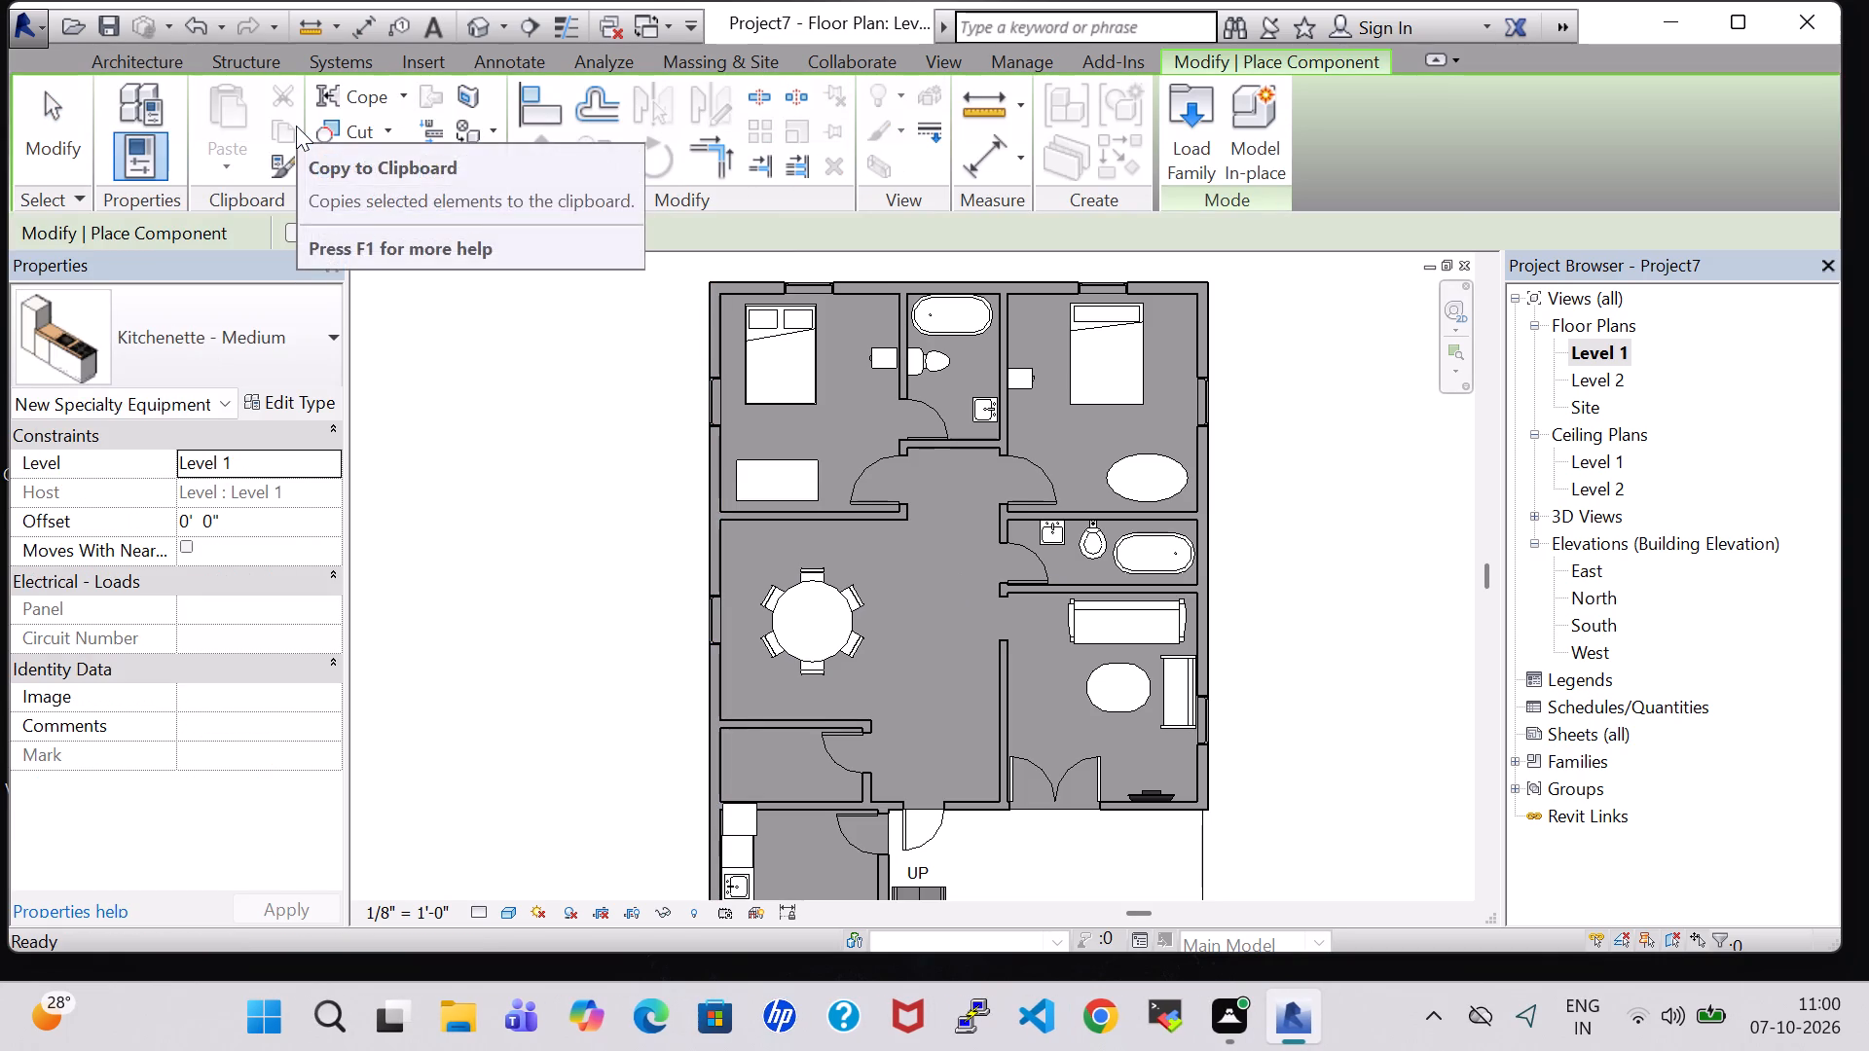
click(1207, 137)
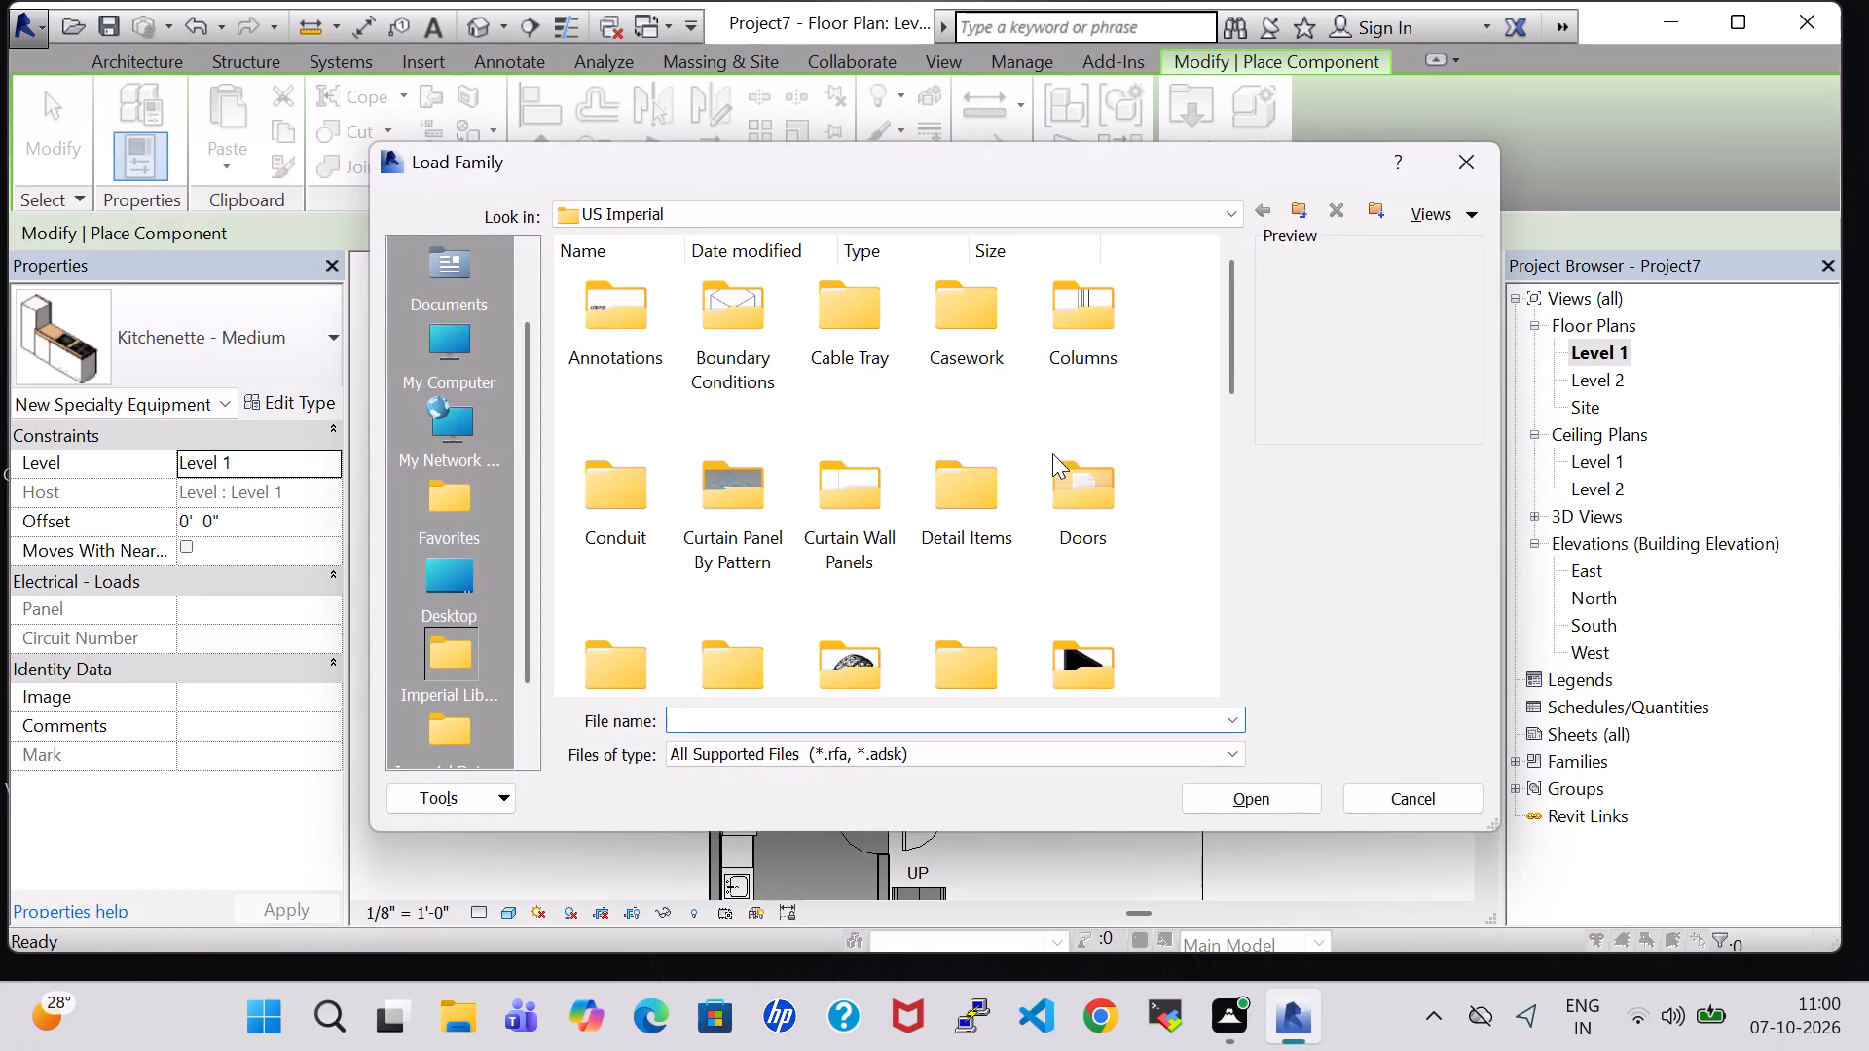
double_click(1103, 650)
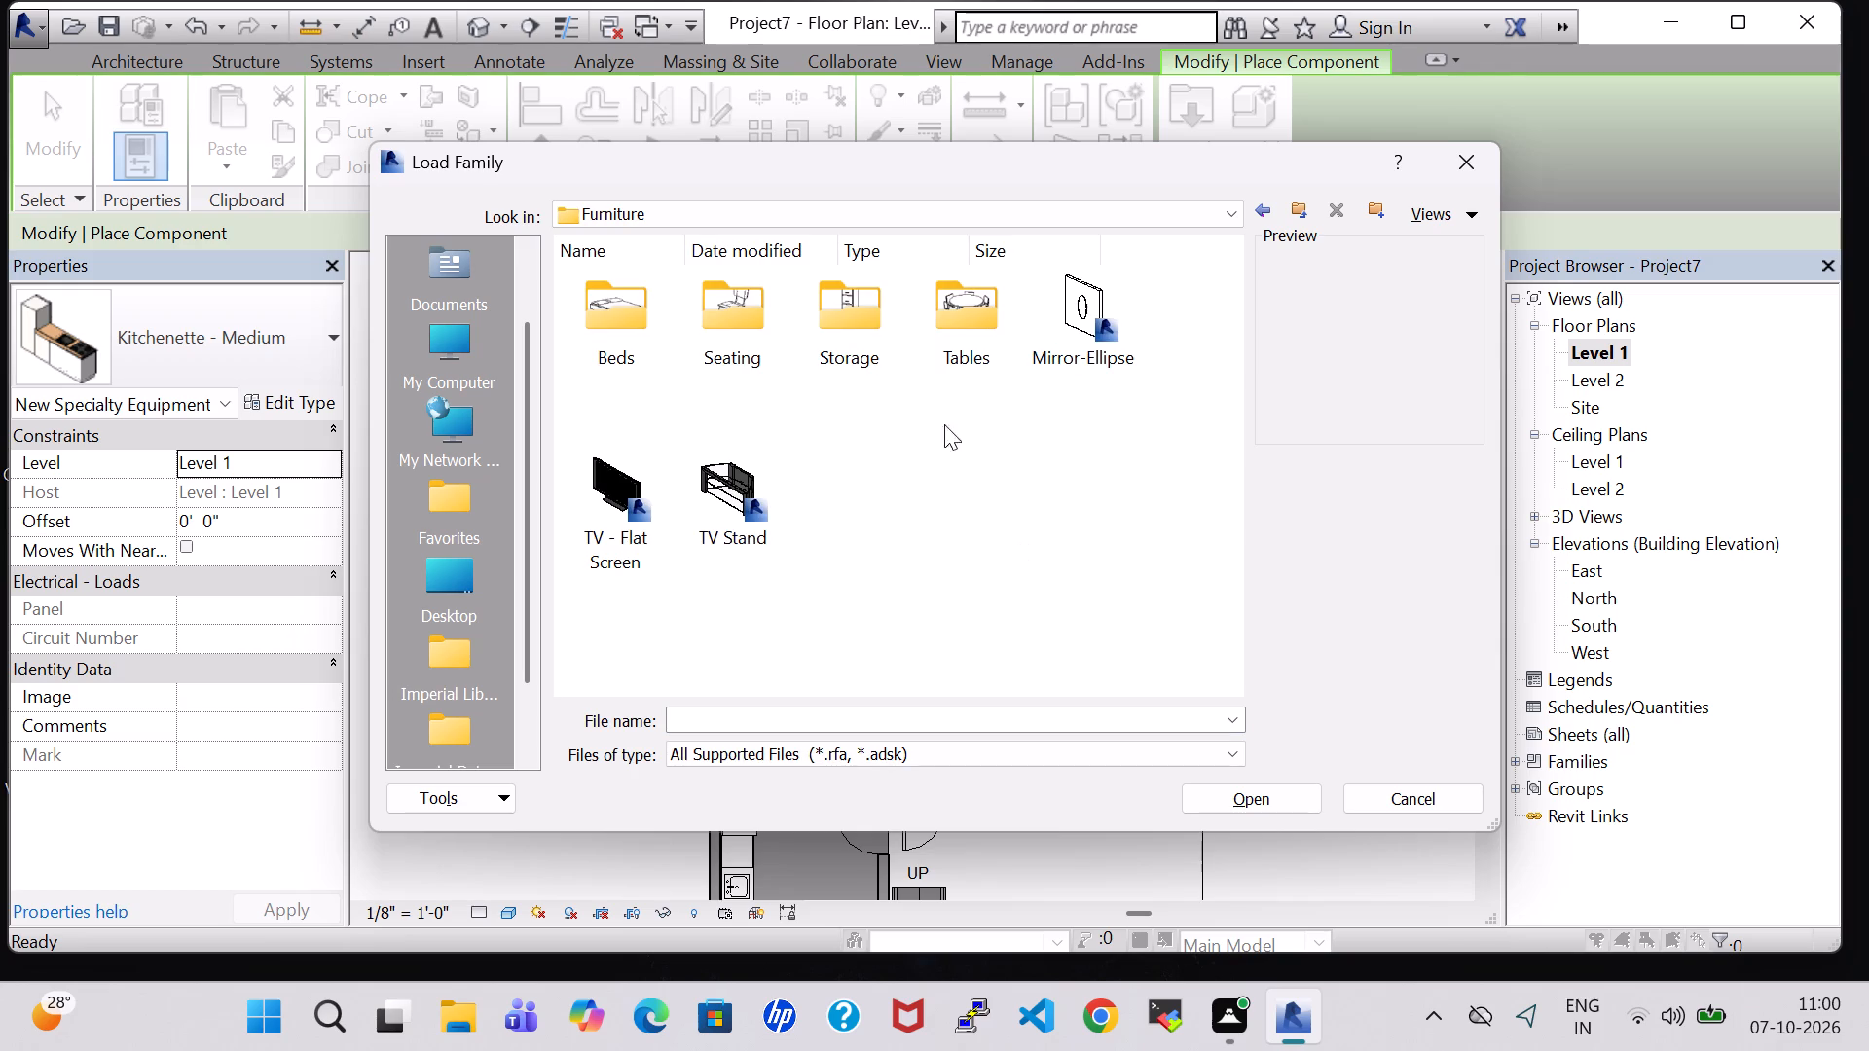
double_click(701, 330)
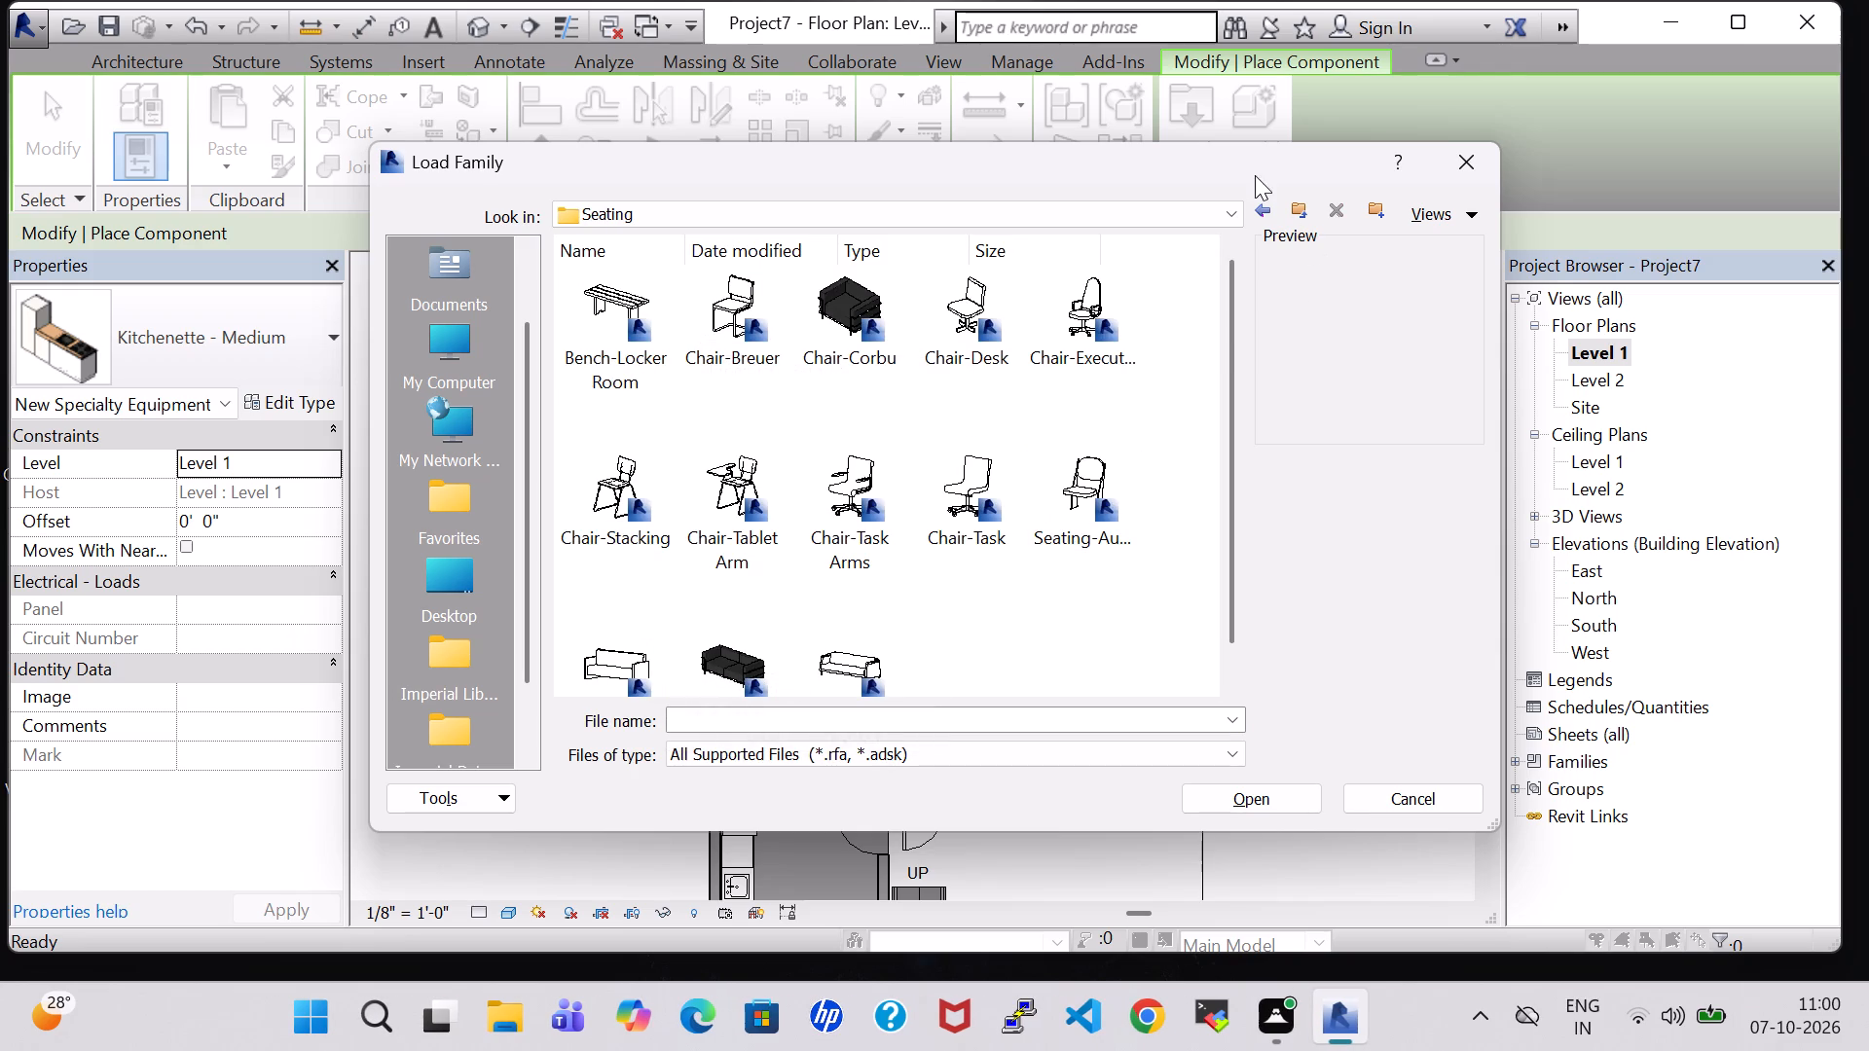
click(1255, 208)
double_click(987, 346)
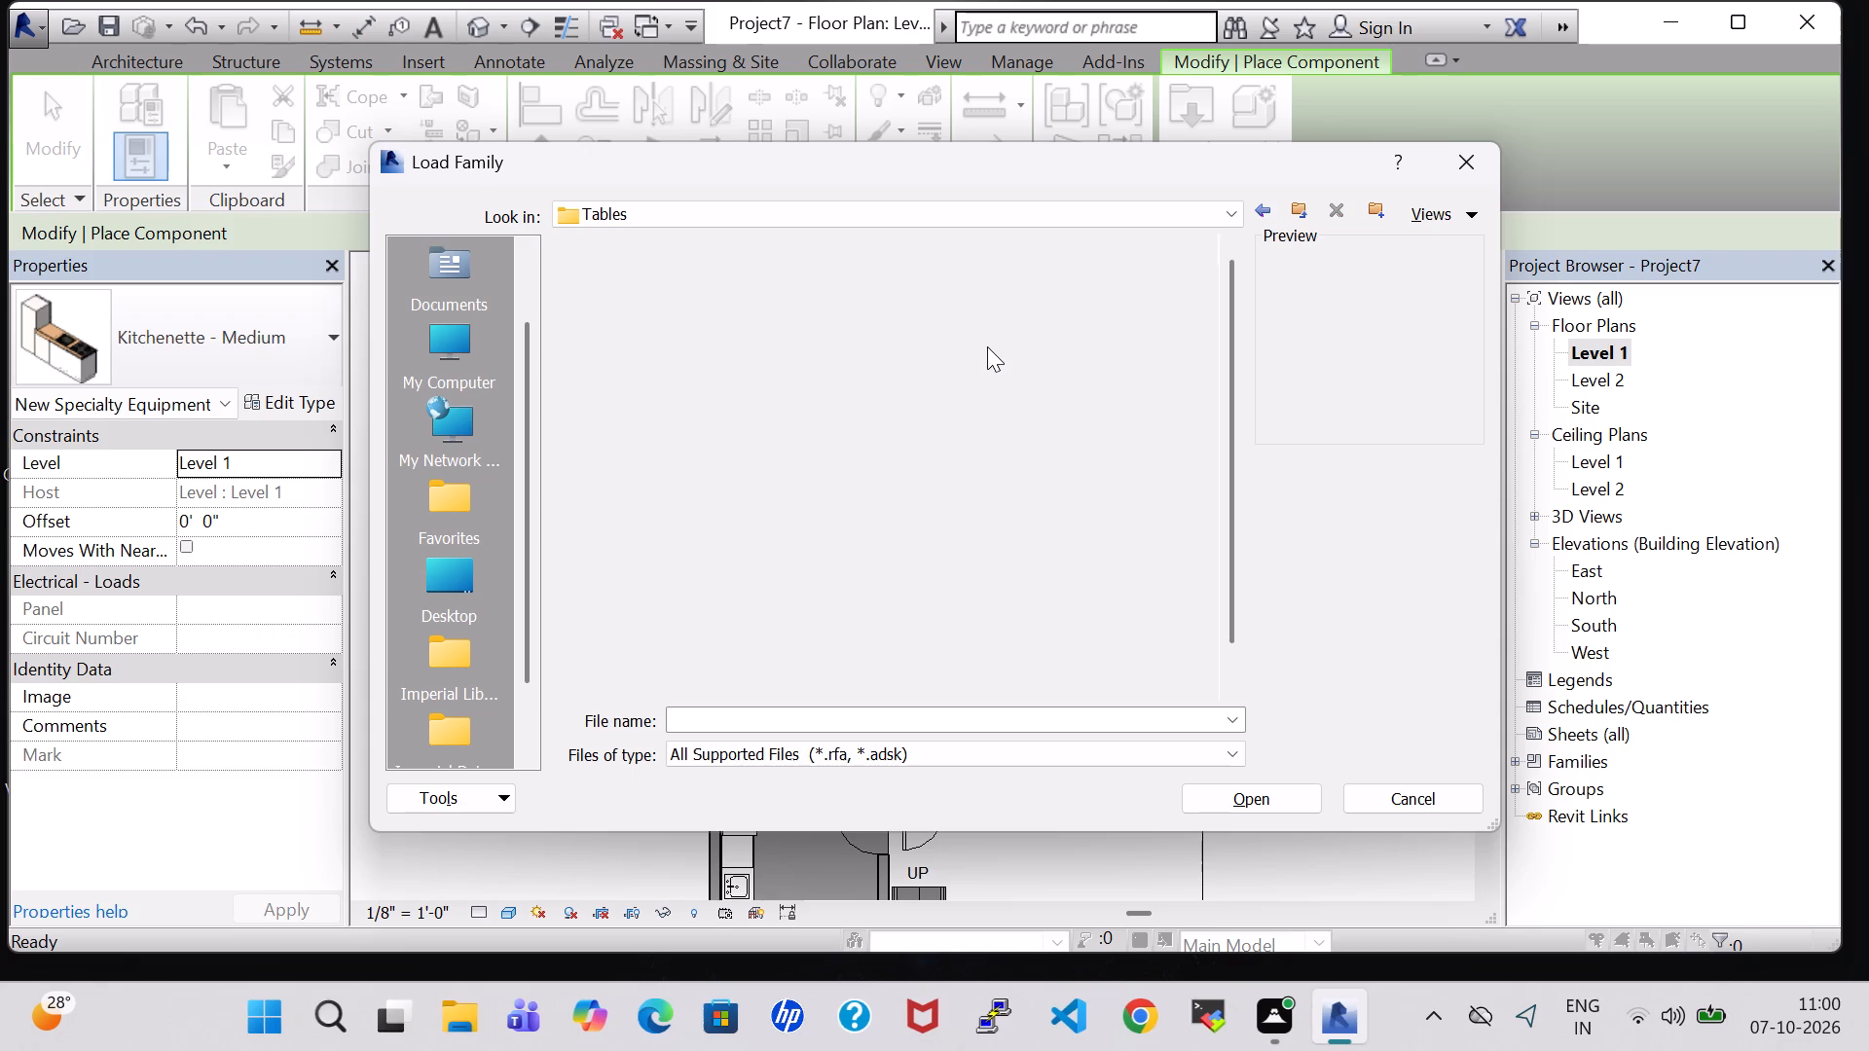
click(1264, 207)
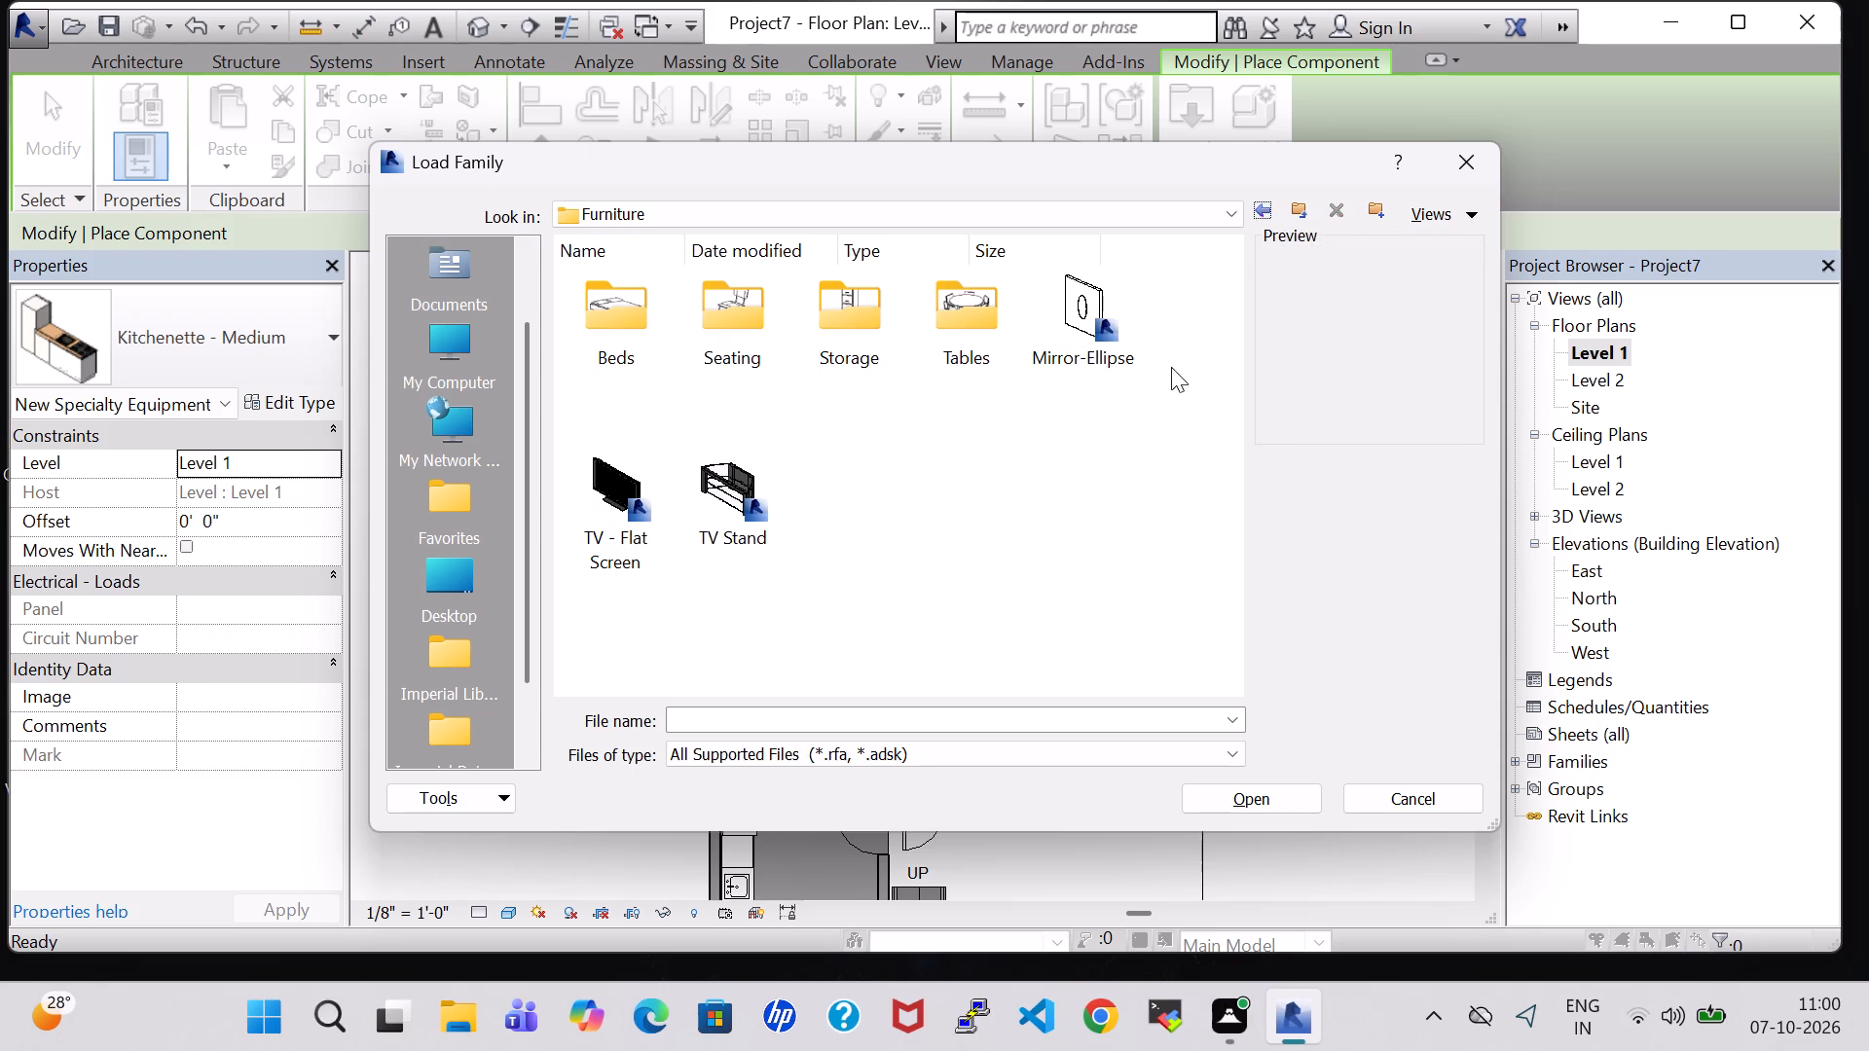
Load the Sink Kitchen-Single family from the US Imperial library's Plumbing, Architectural, Fixtures, Sinks folder.
click(1254, 213)
click(1096, 509)
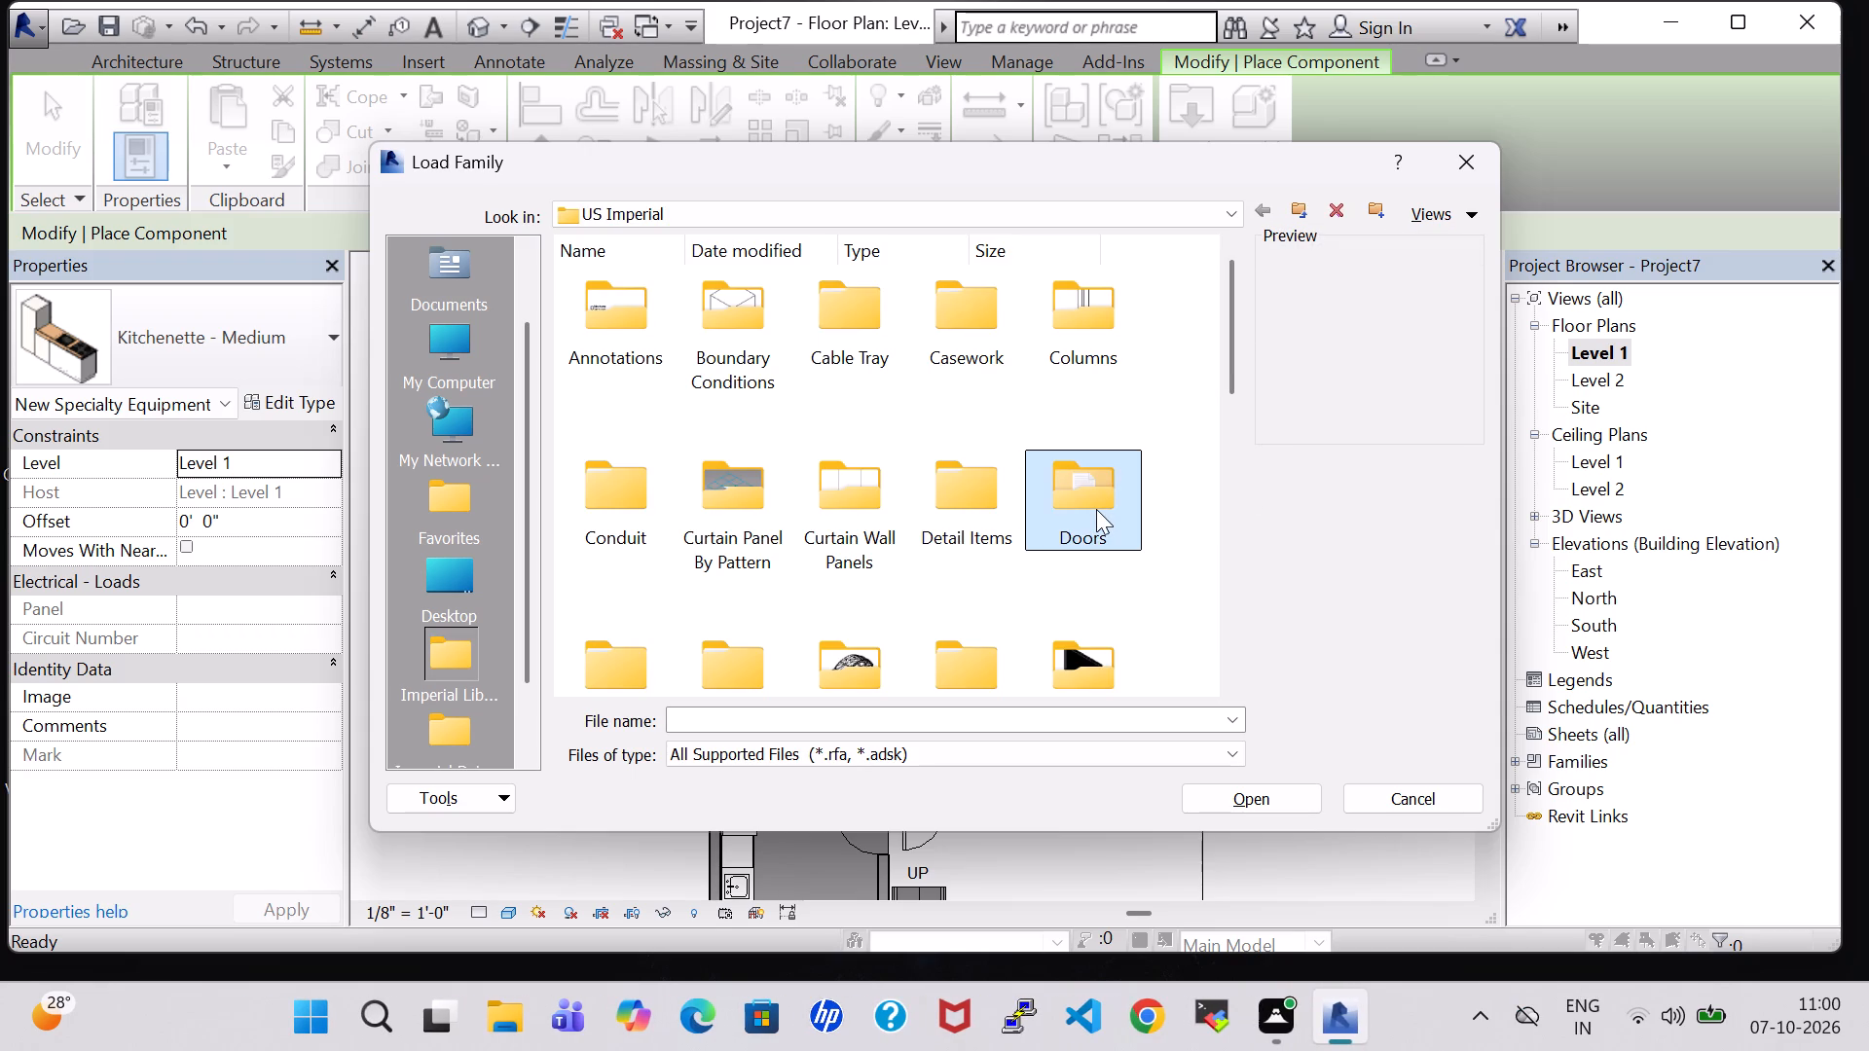
text(pl)
double_click(816, 317)
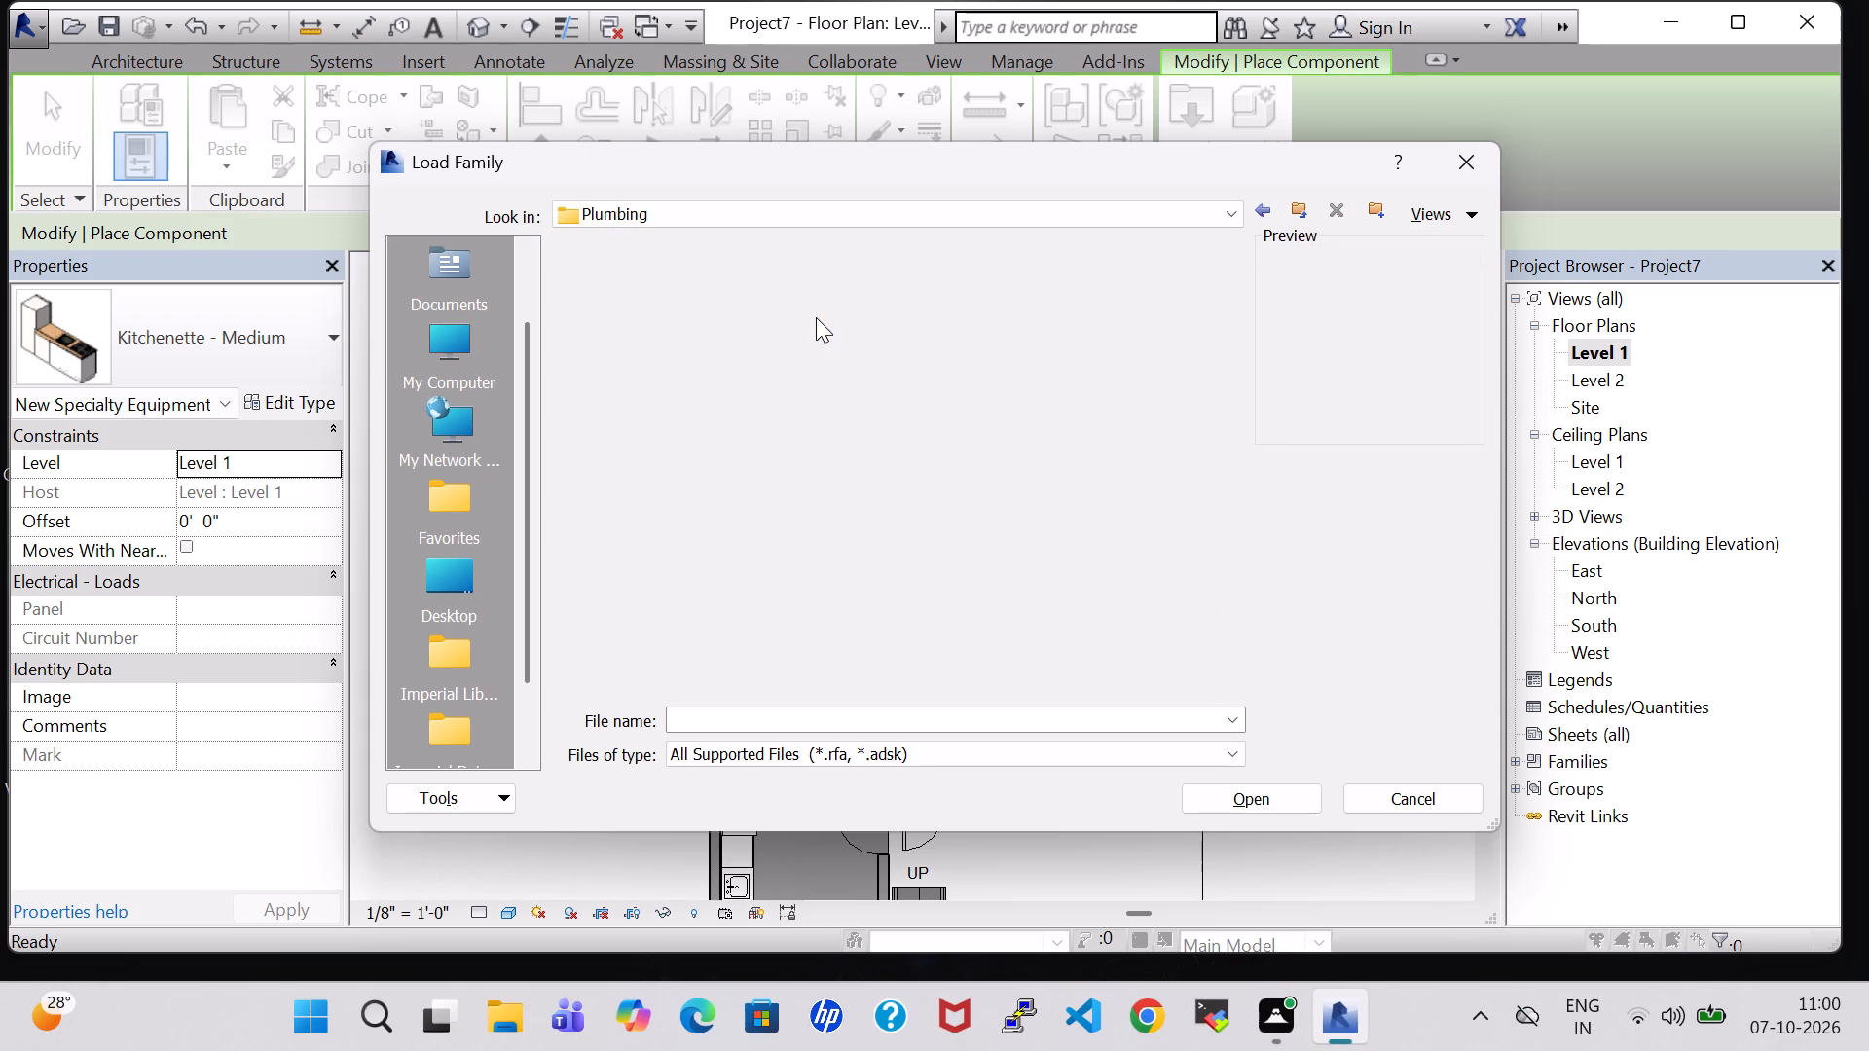
double_click(635, 326)
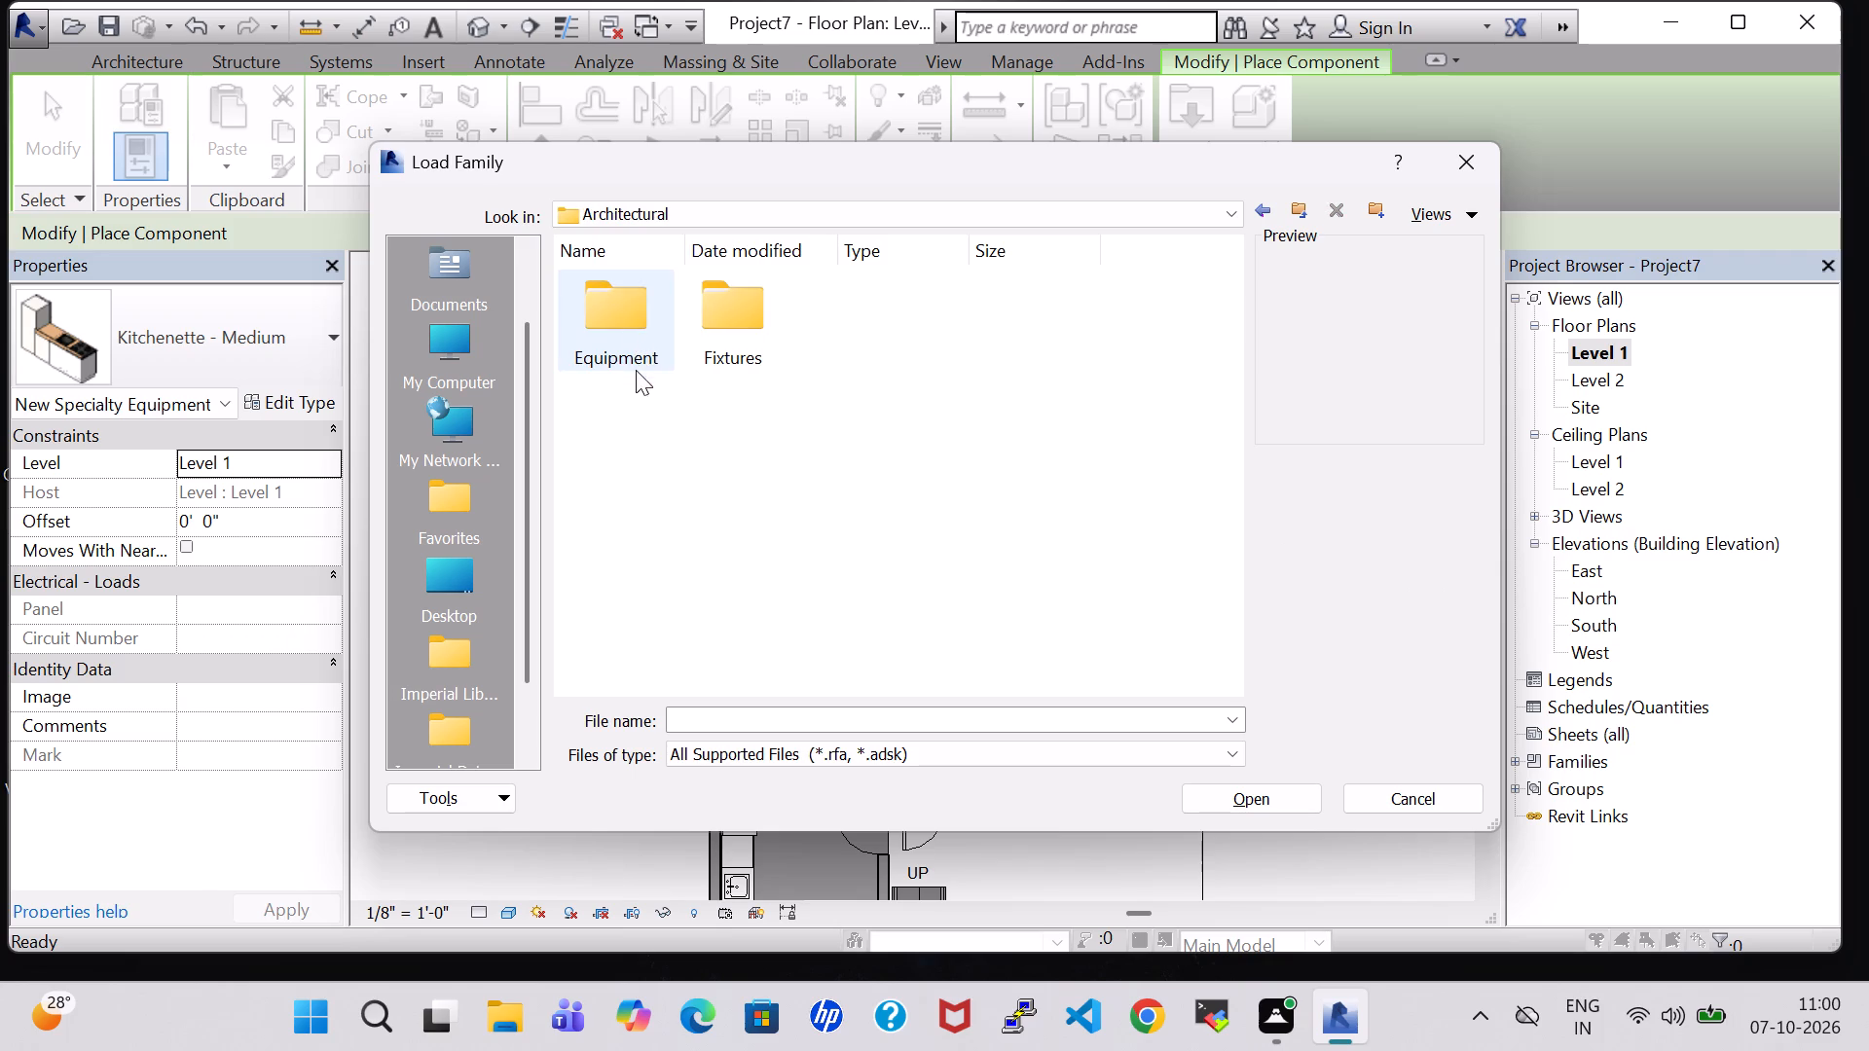
double_click(761, 313)
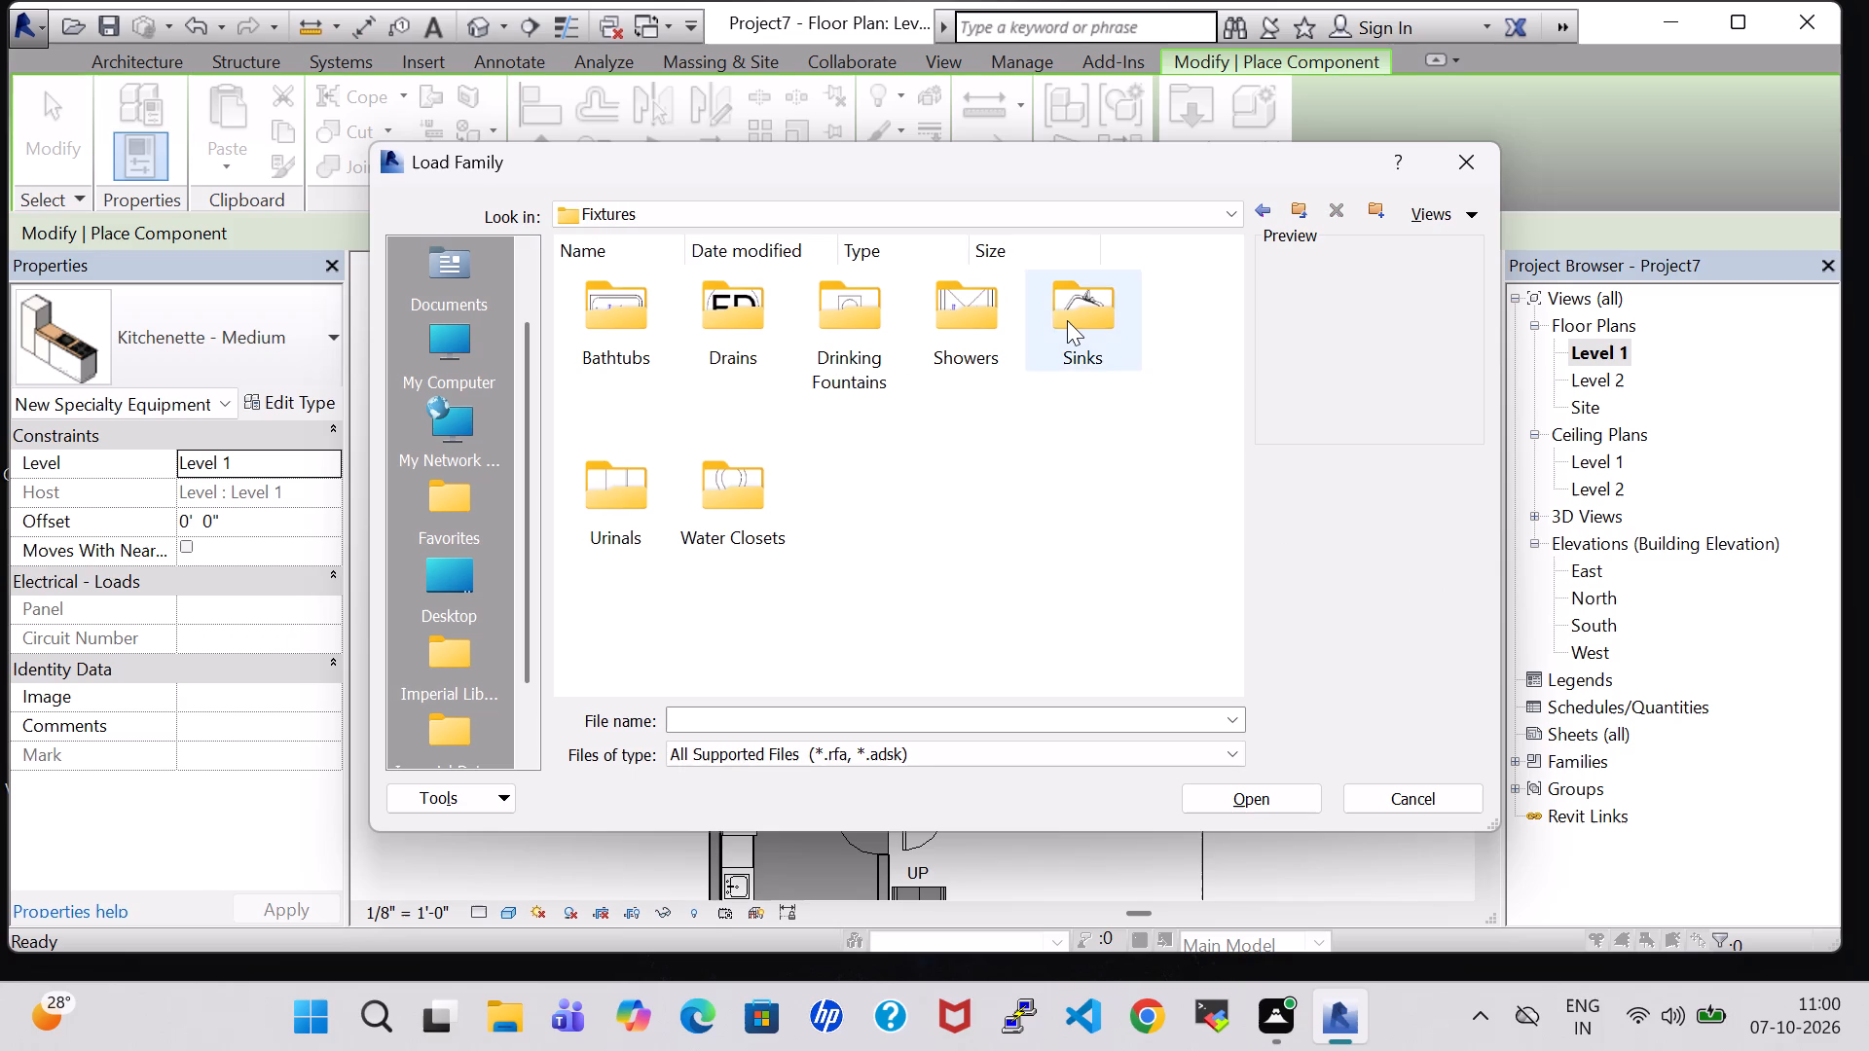
double_click(1067, 320)
click(736, 333)
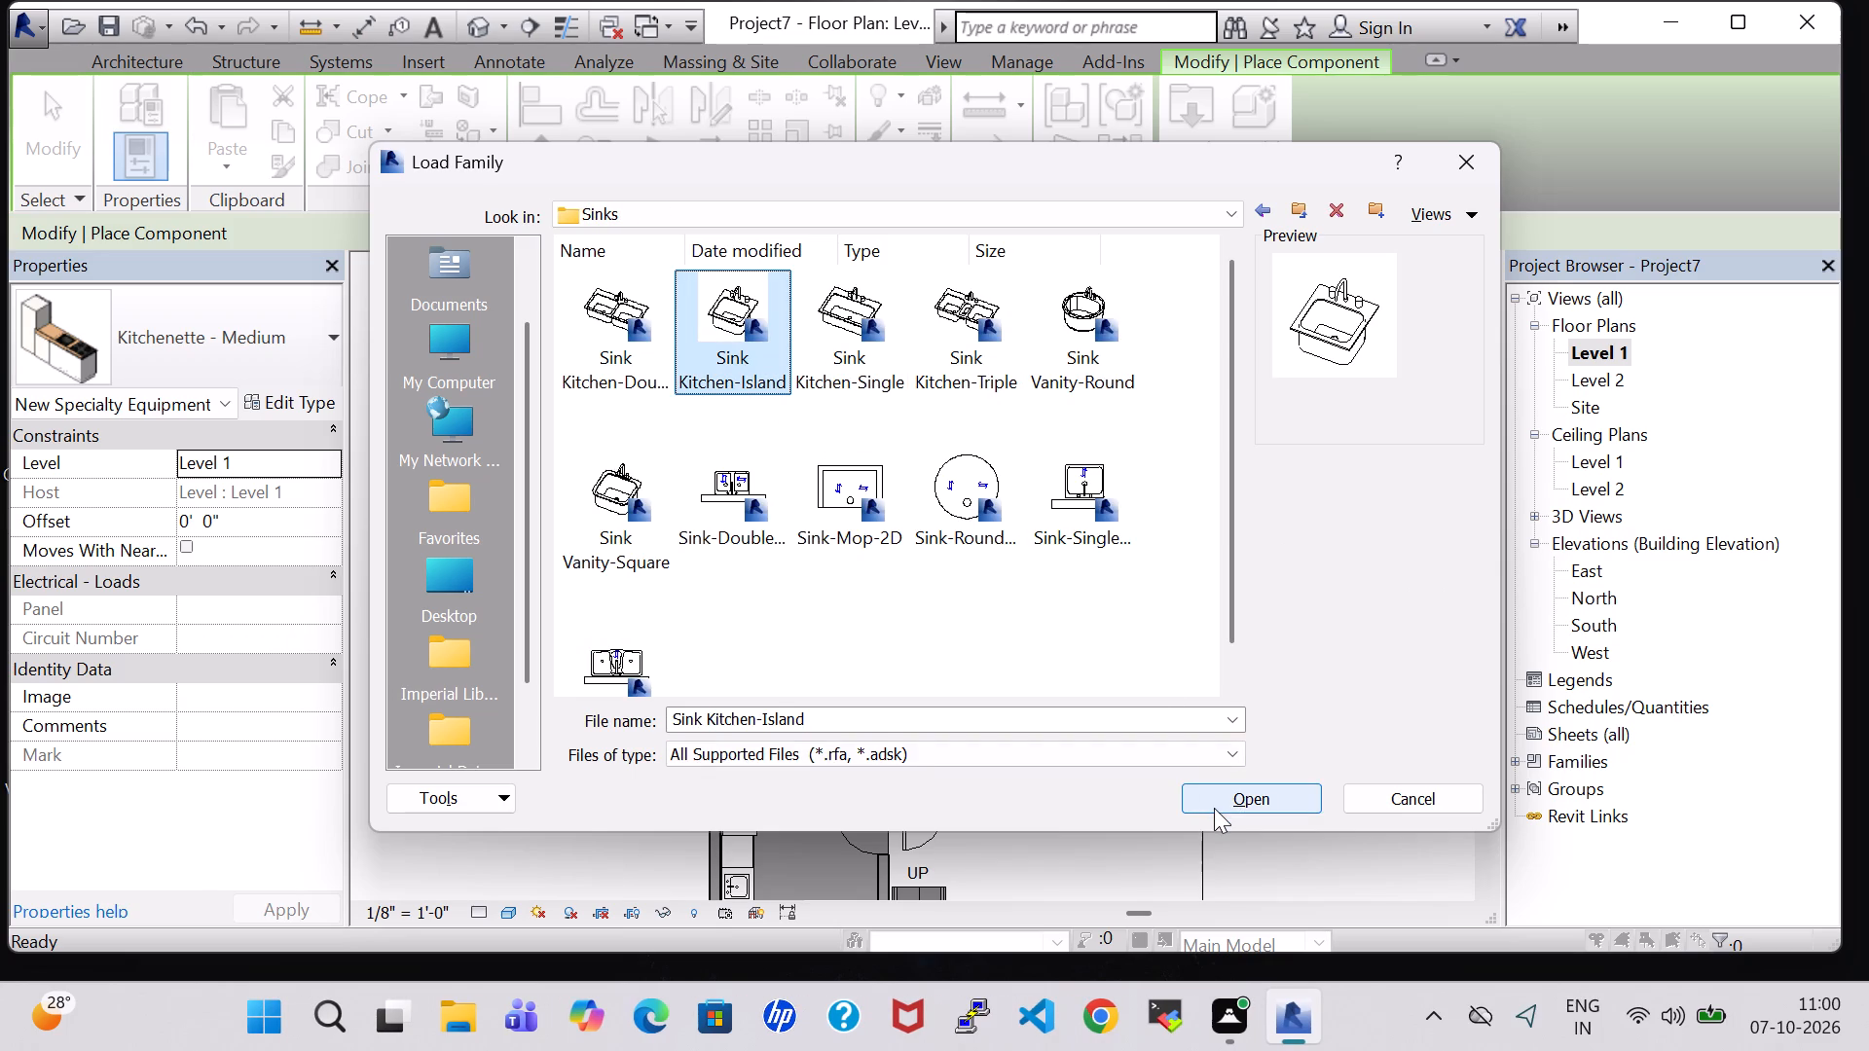
click(818, 338)
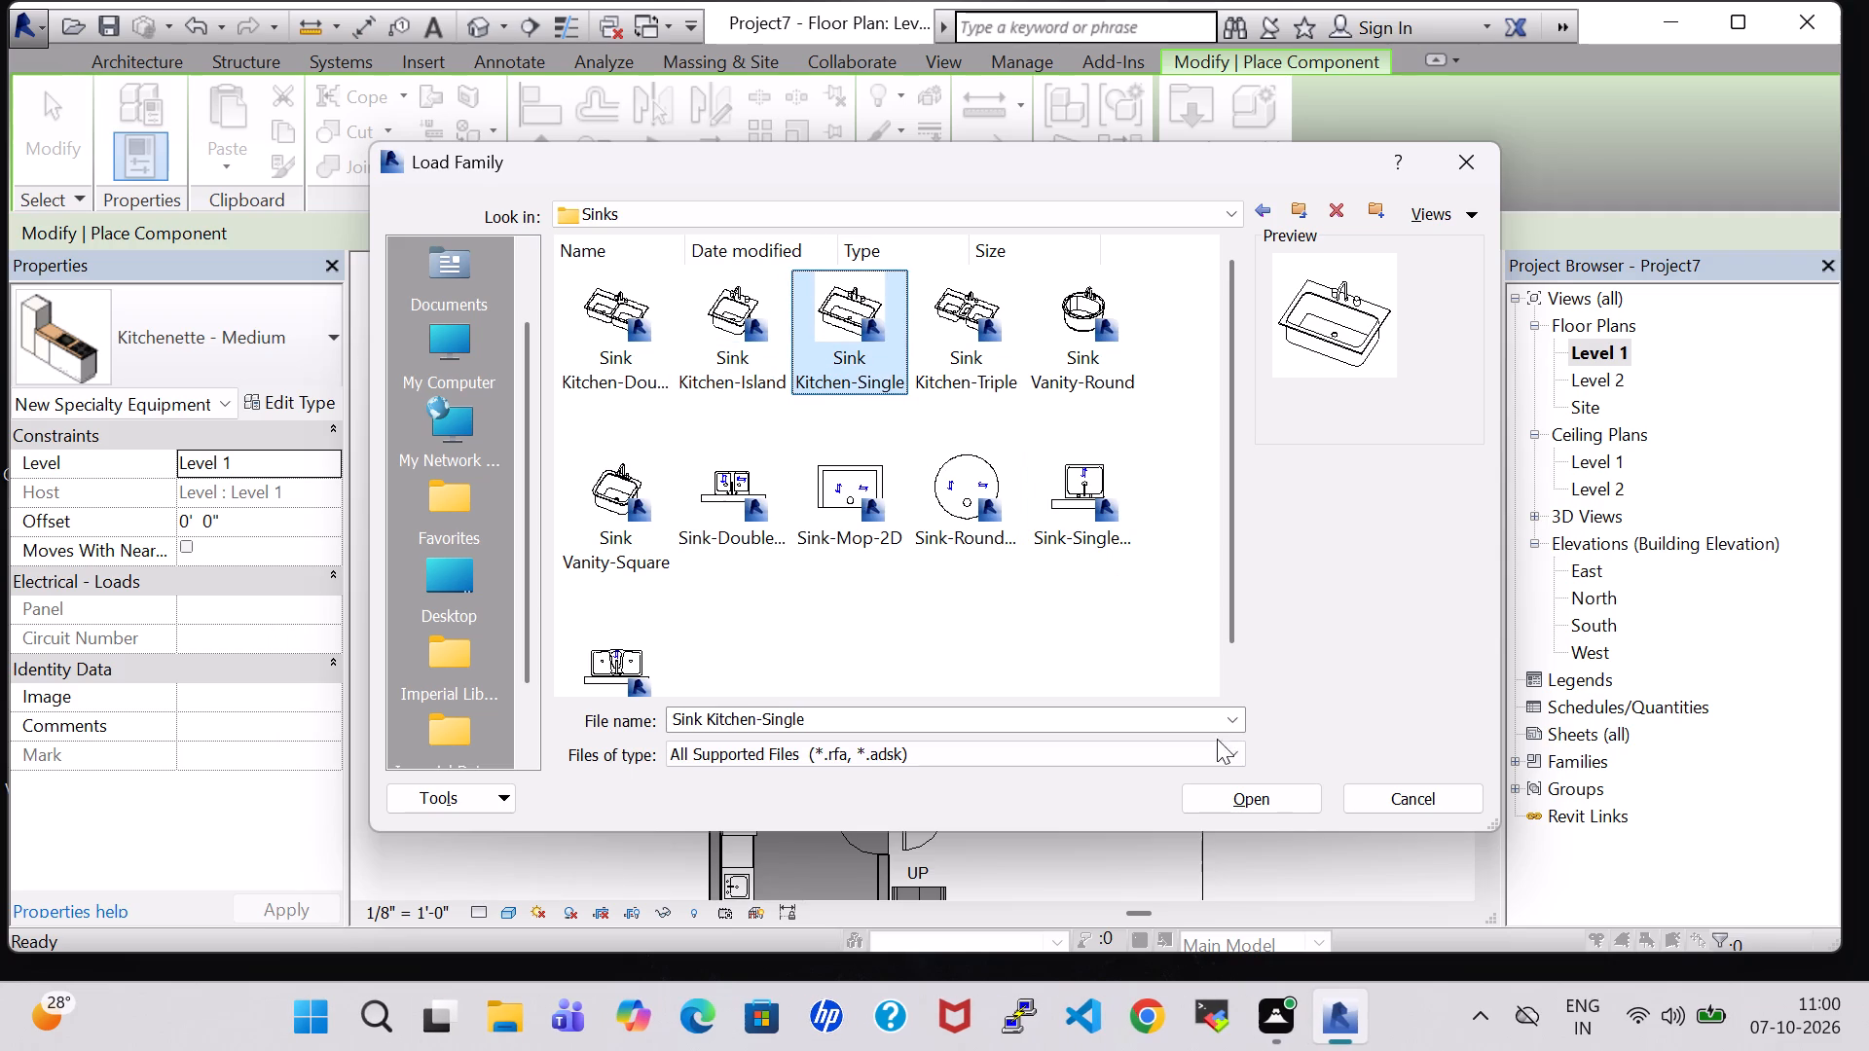
click(1241, 781)
click(1241, 793)
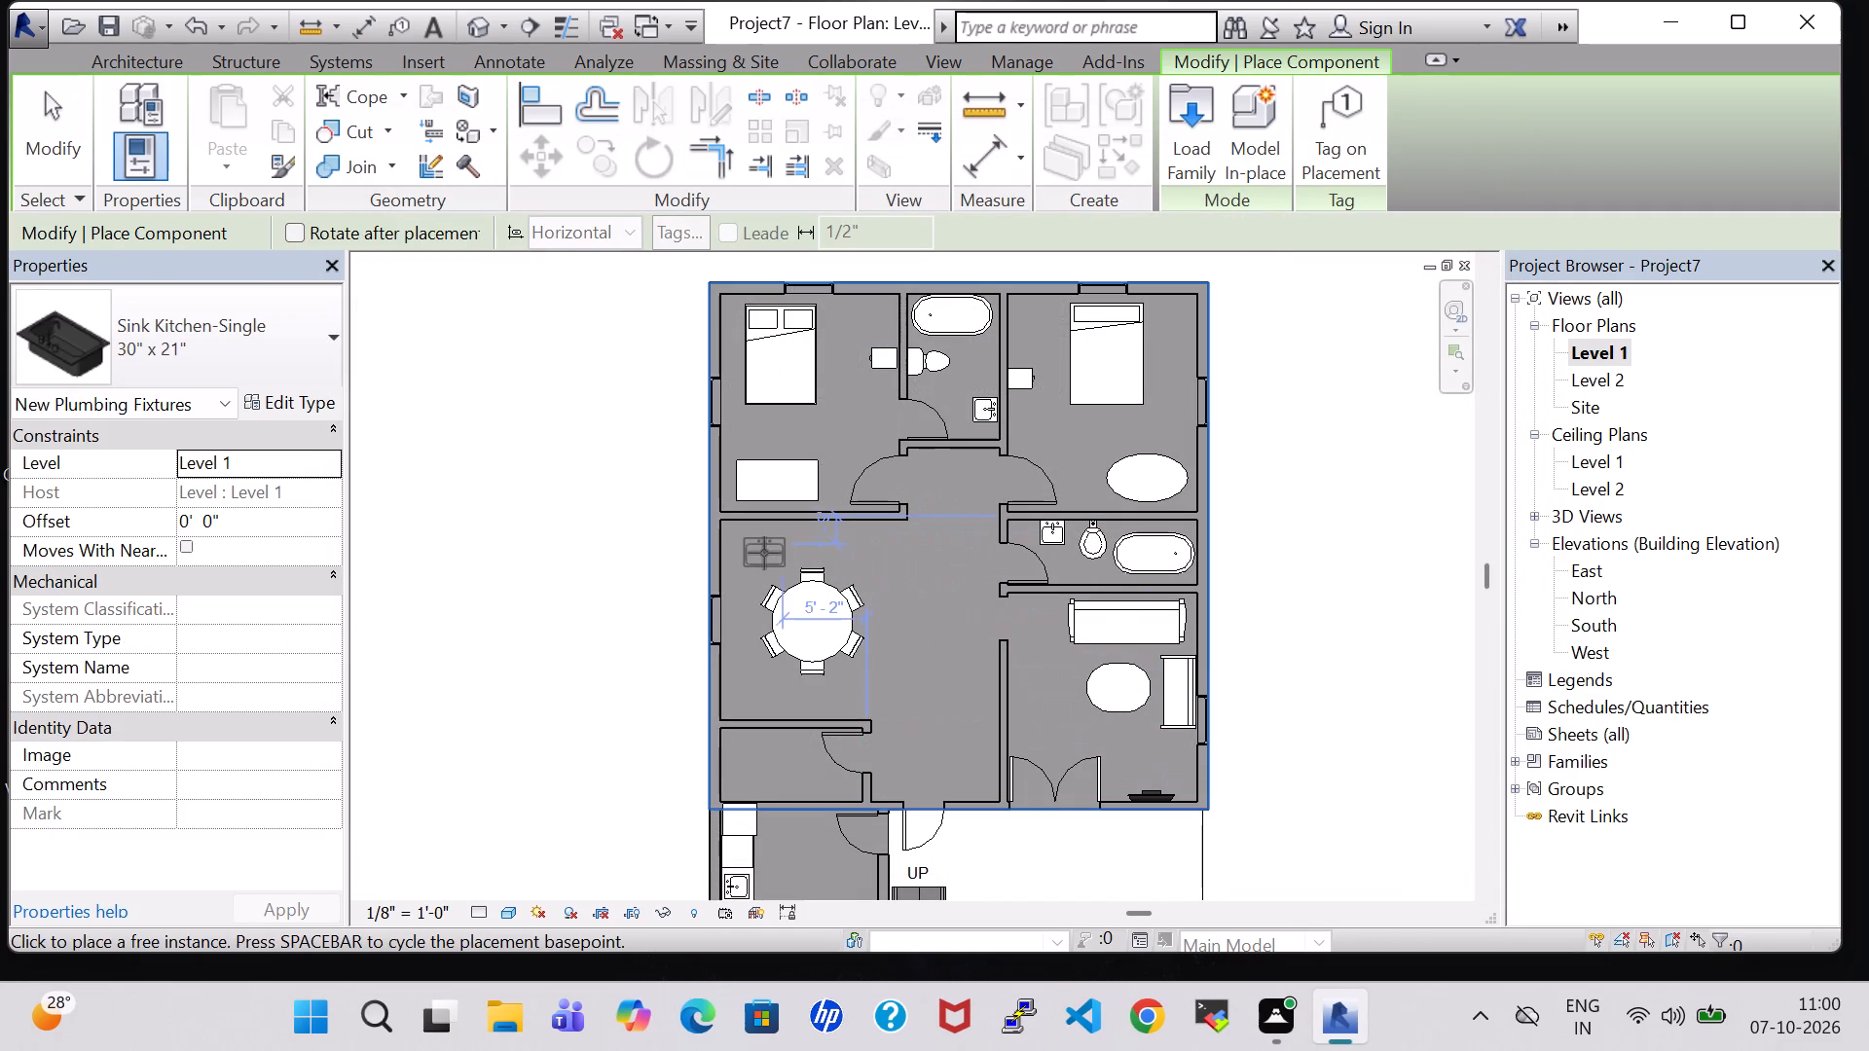
Place one 30" x 21" single kitchen sink, rotated a quarter turn, against the dining room's west wall near its north corner.
scroll(764, 553, up, 4)
key(space)
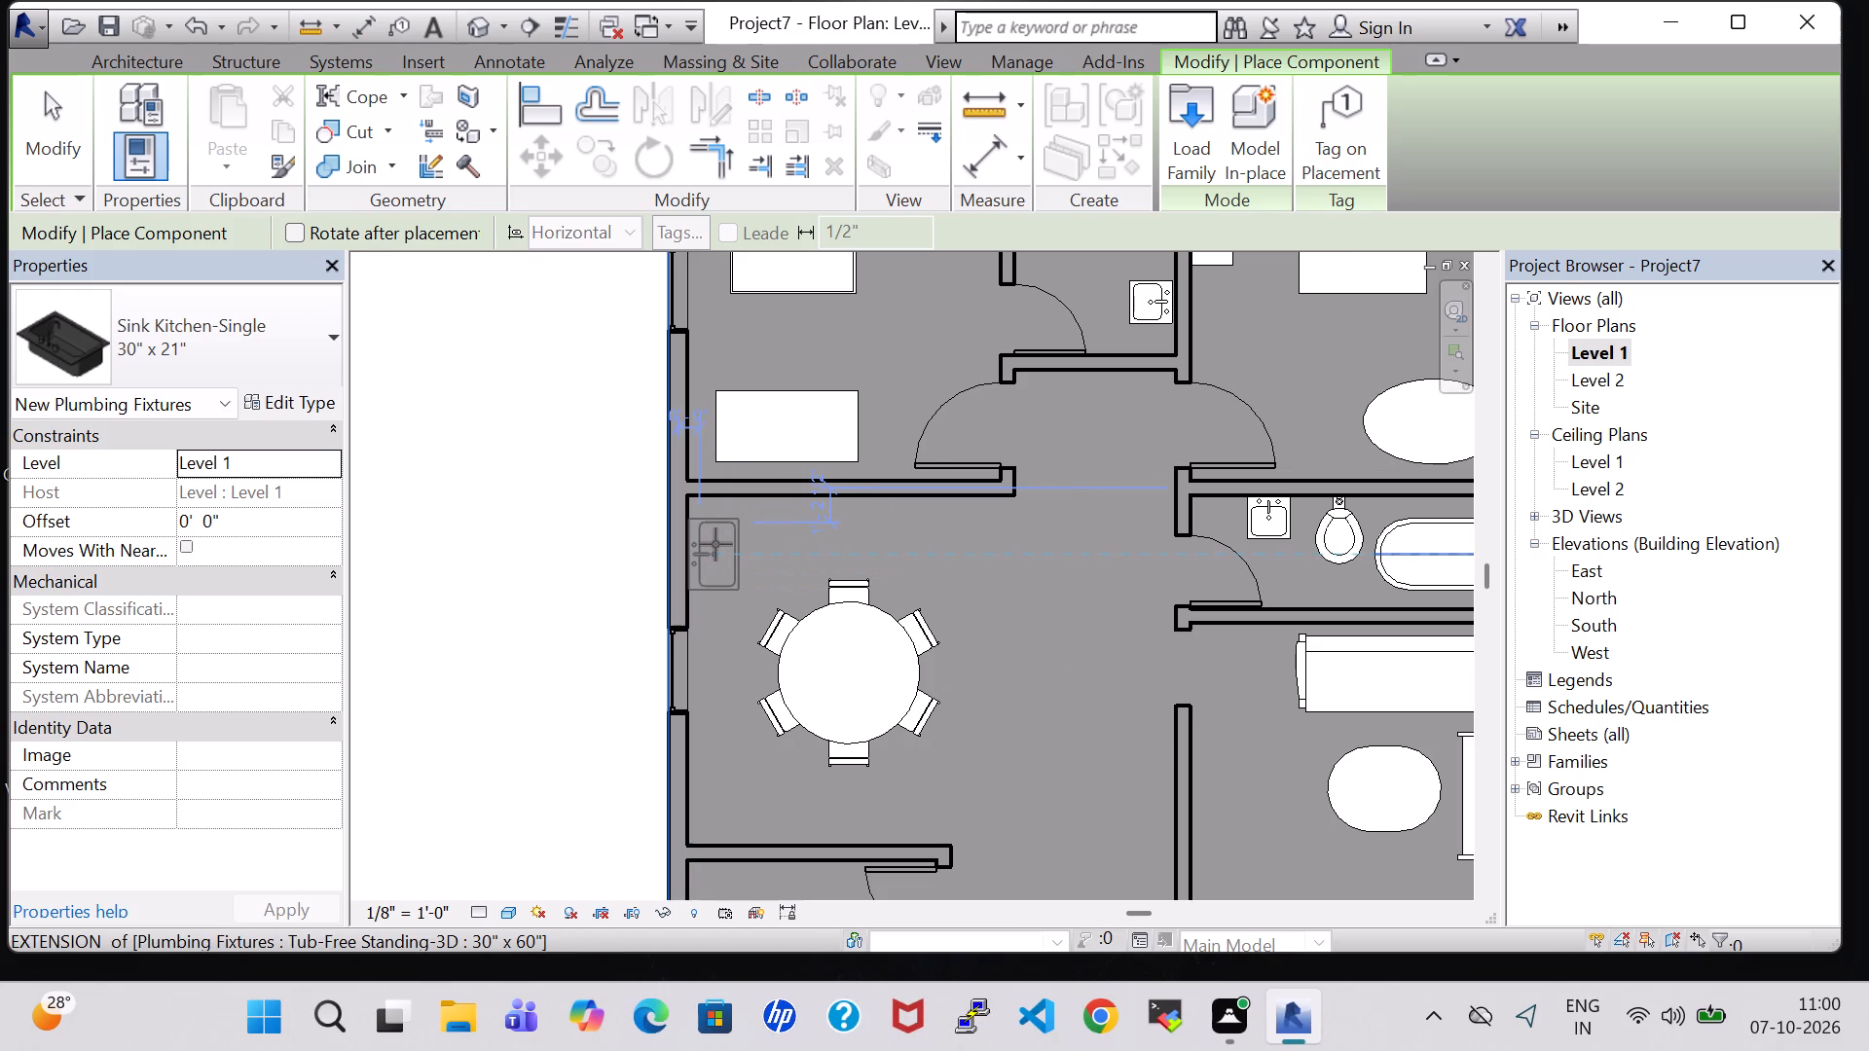
click(715, 544)
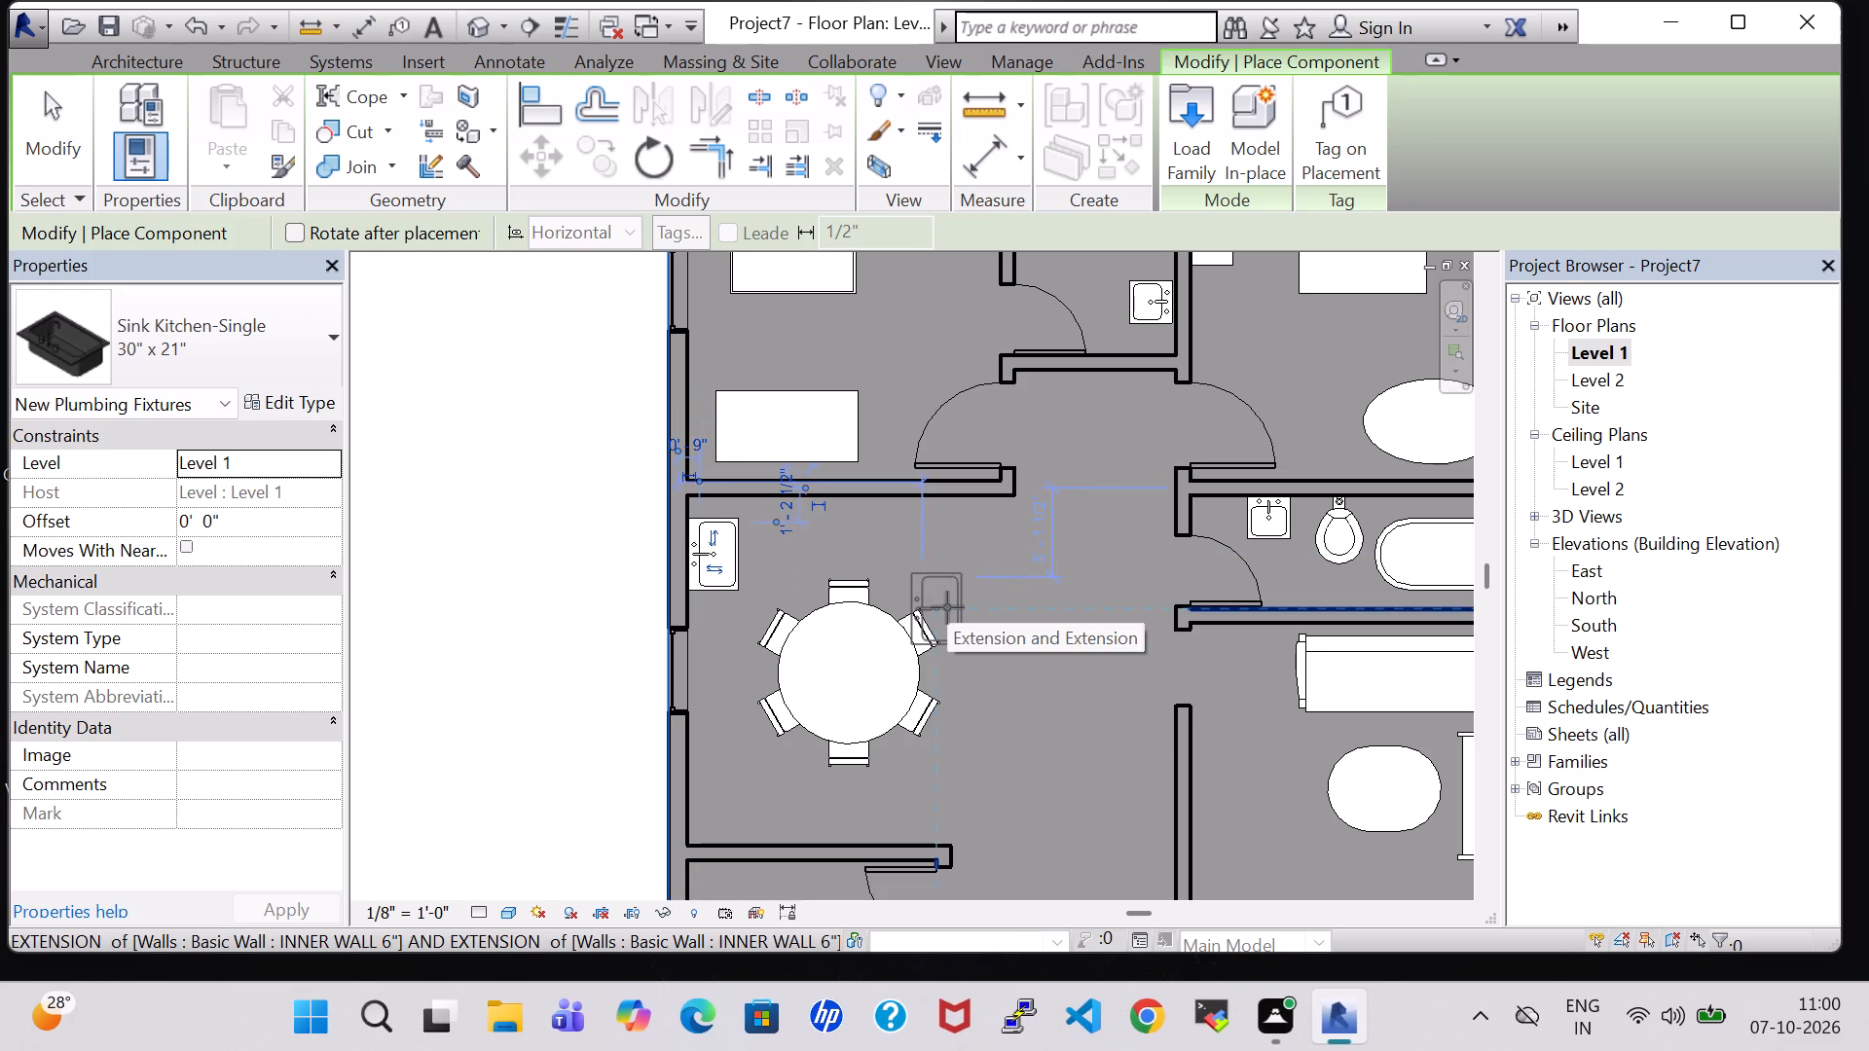
key(Escape)
key(Escape)
Nudge the round dining table with chairs five increments south and four increments west, away from the new sink.
click(868, 639)
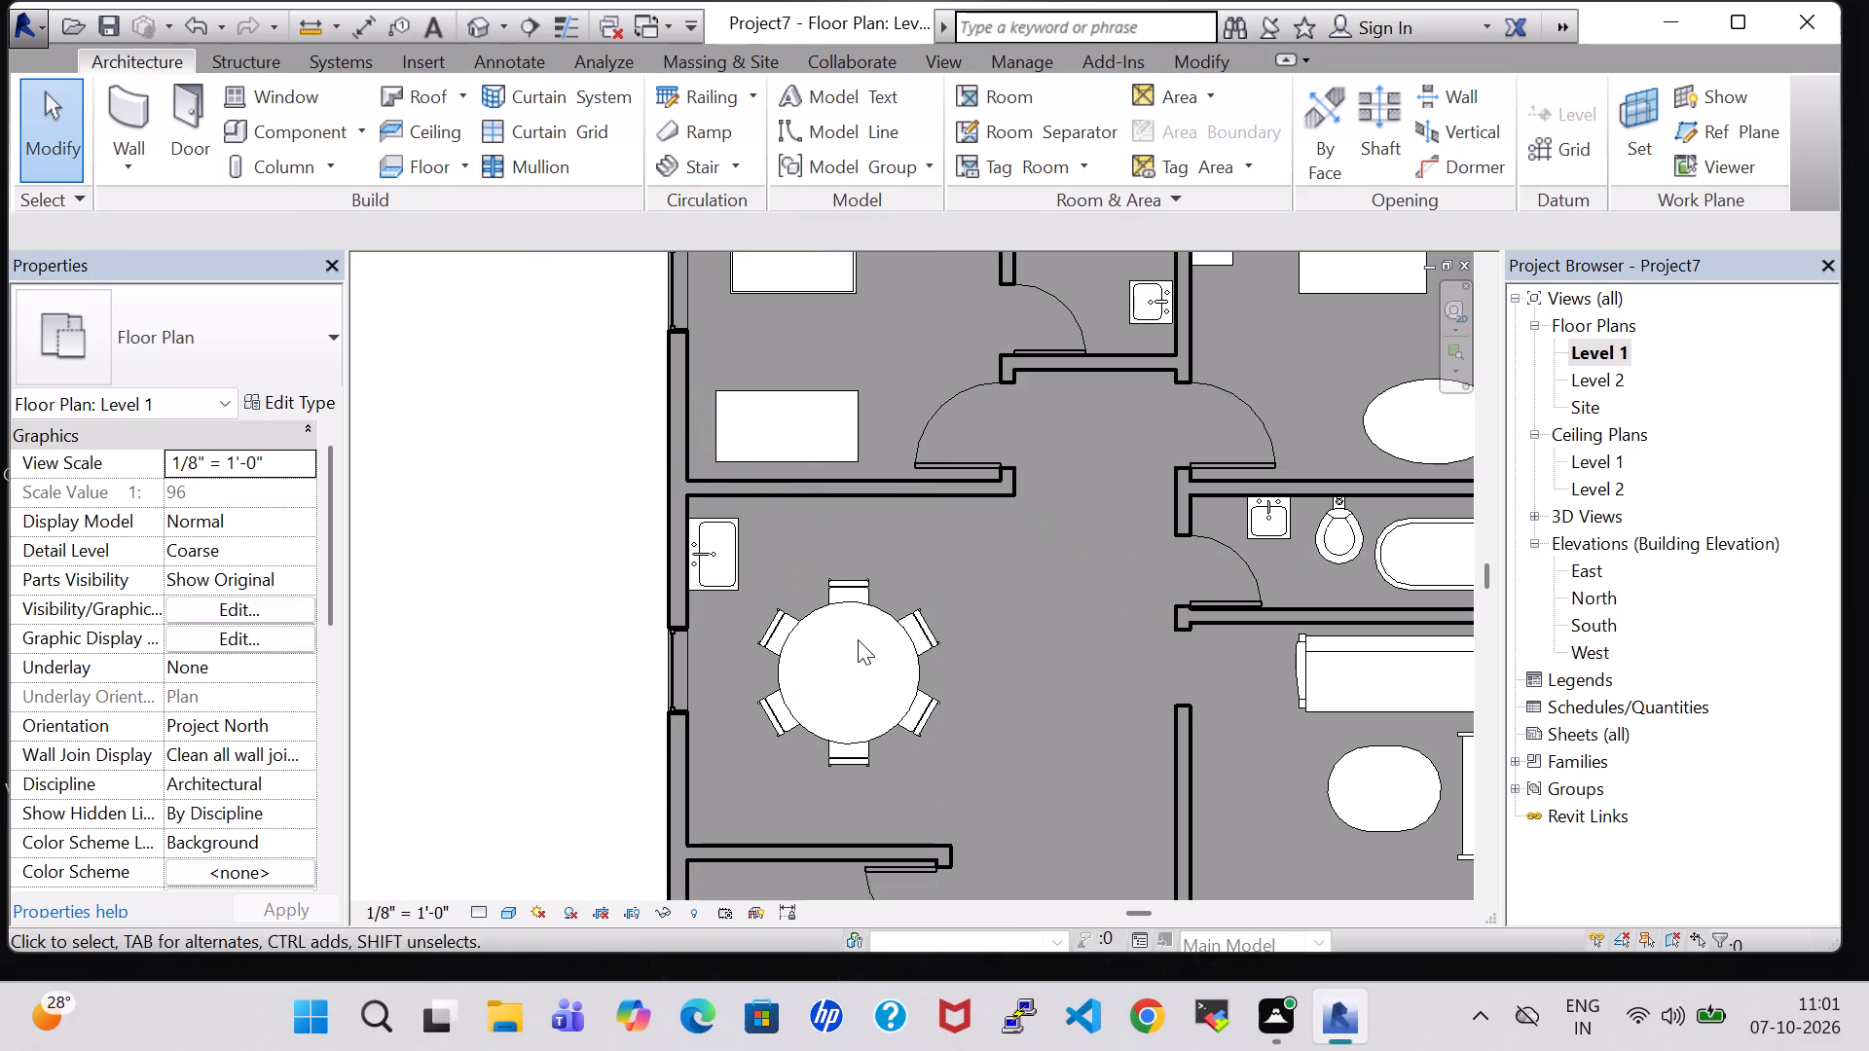
click(838, 628)
key(Down)
key(Down)
key(Down)
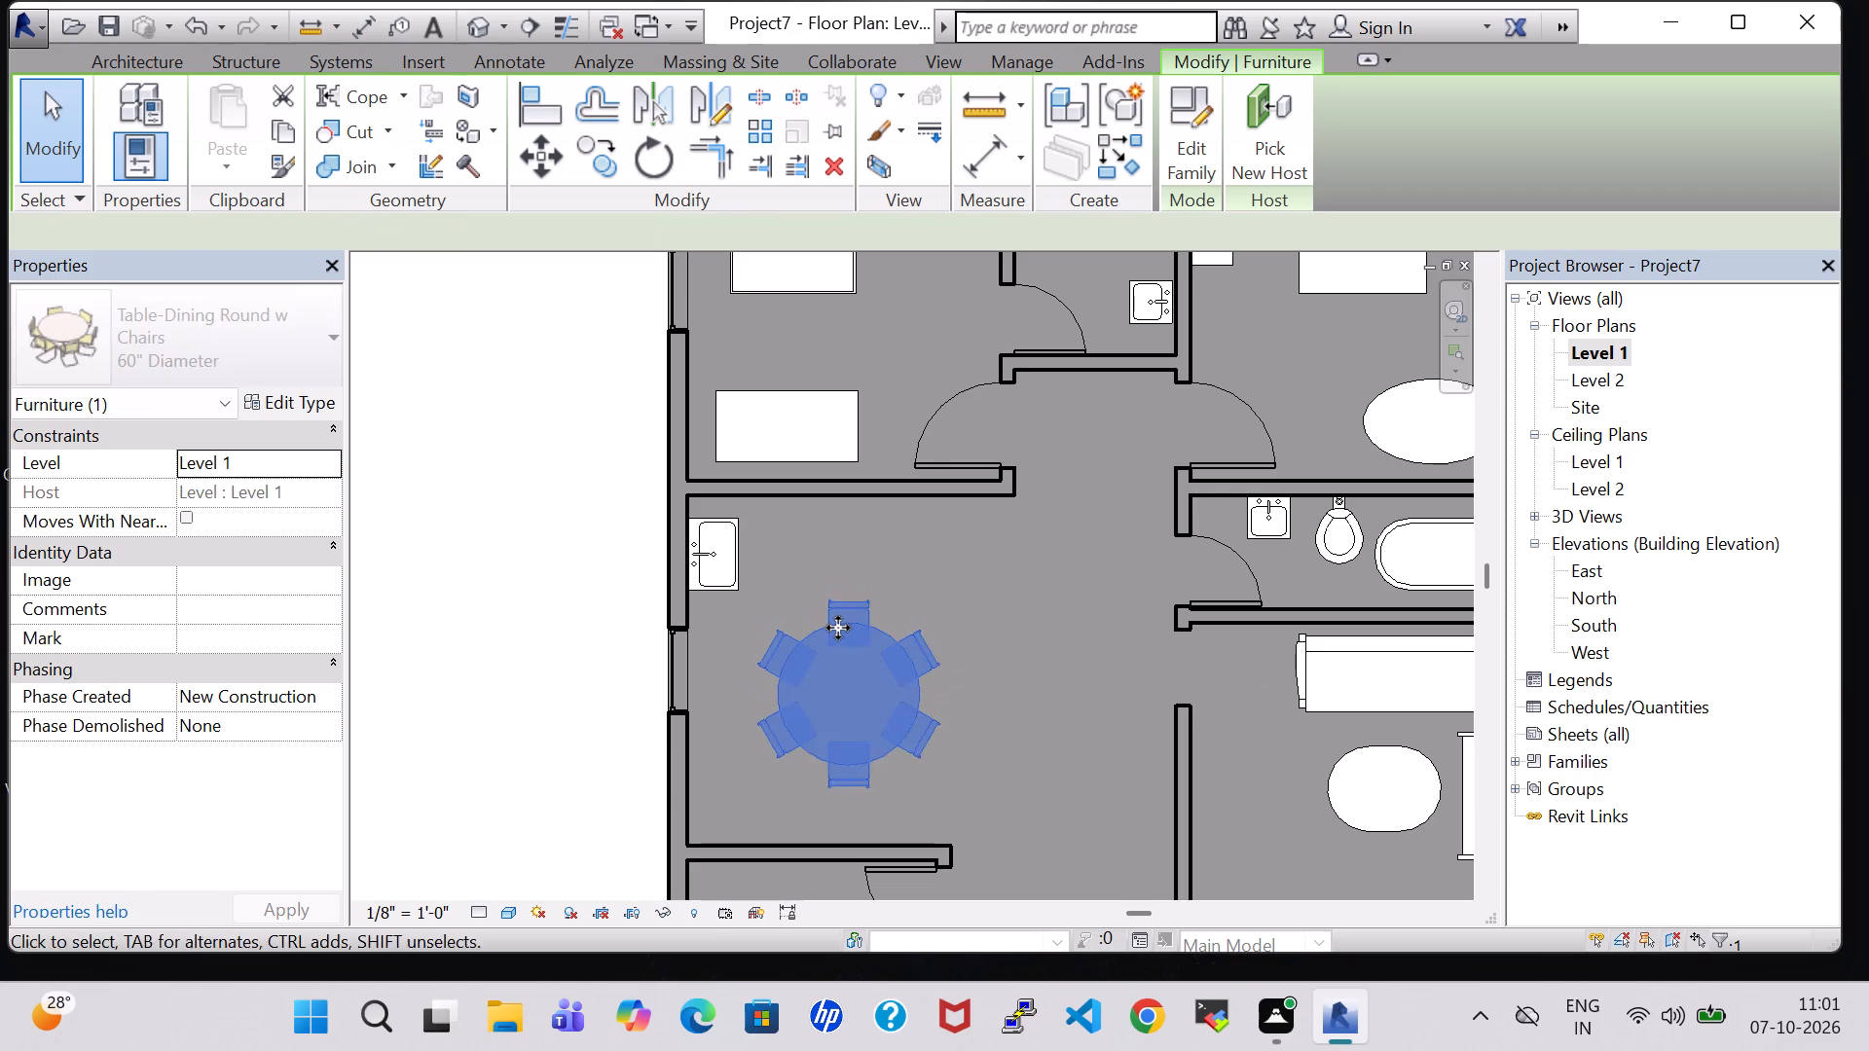
key(Down)
key(Left)
key(Left)
key(Left)
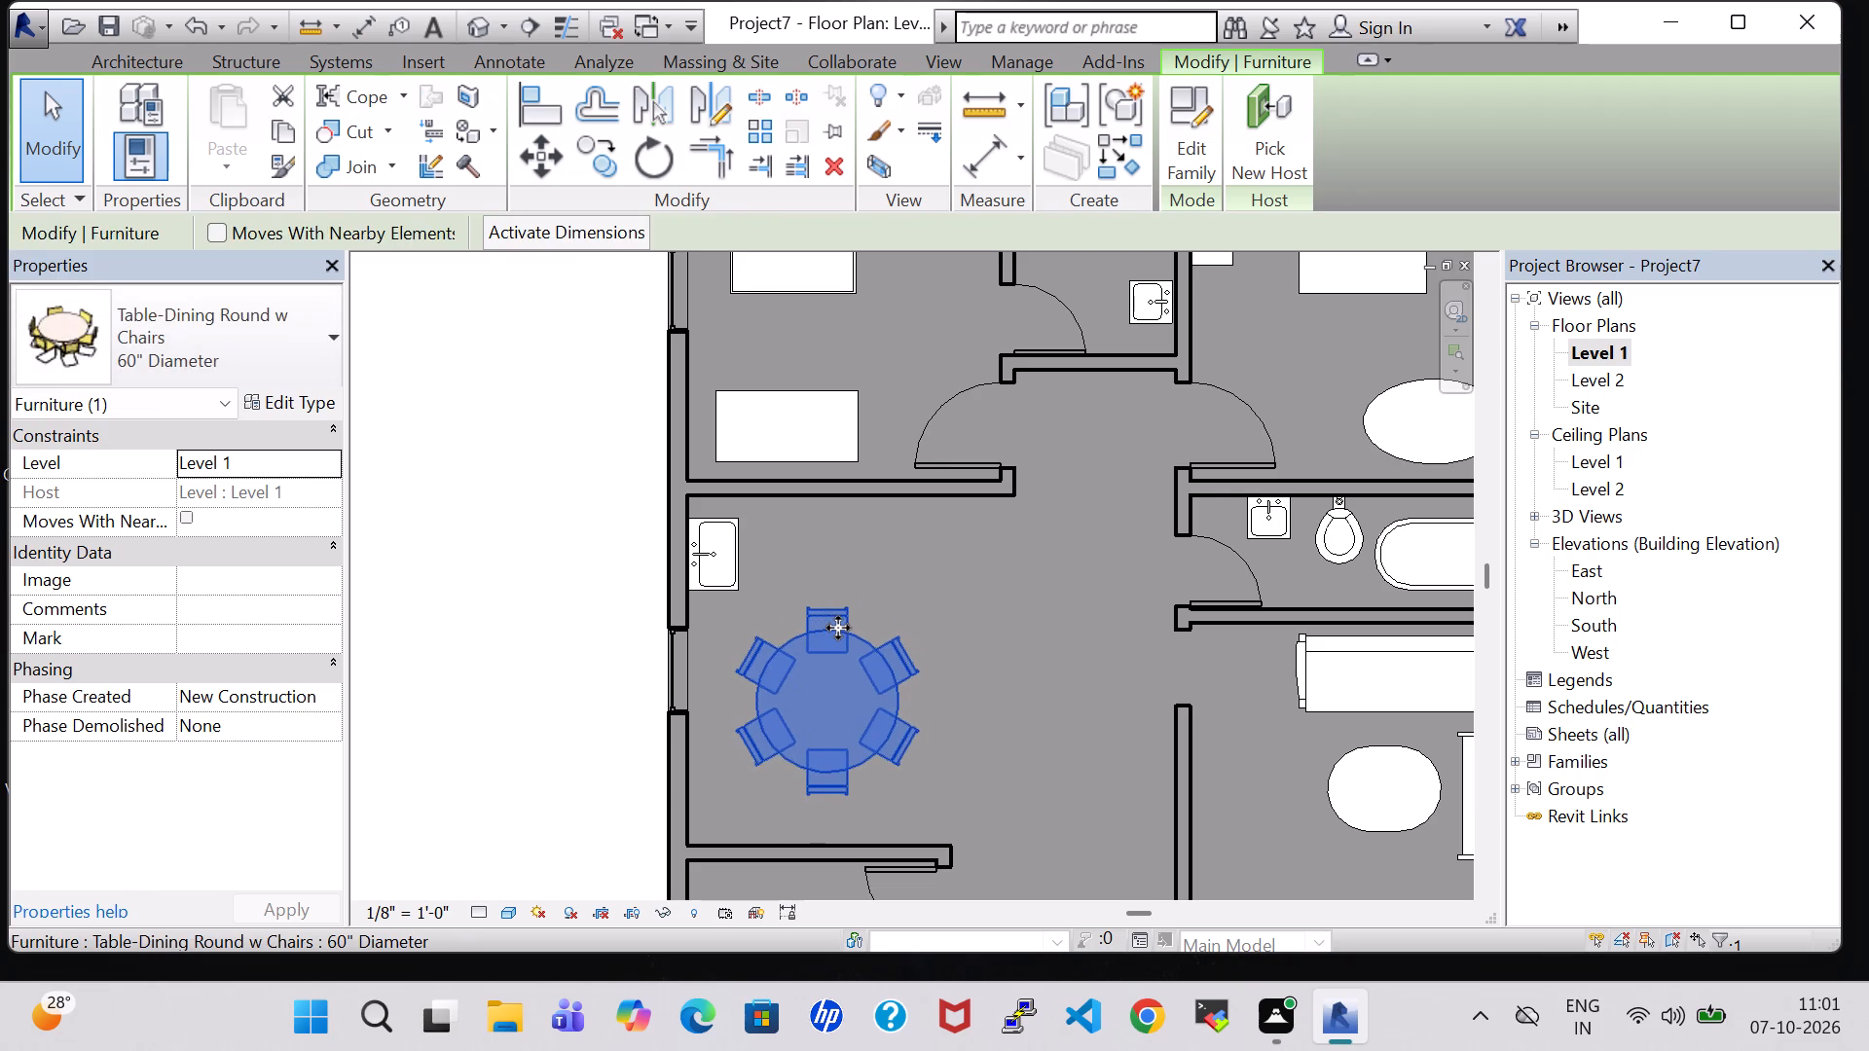
key(Down)
key(Left)
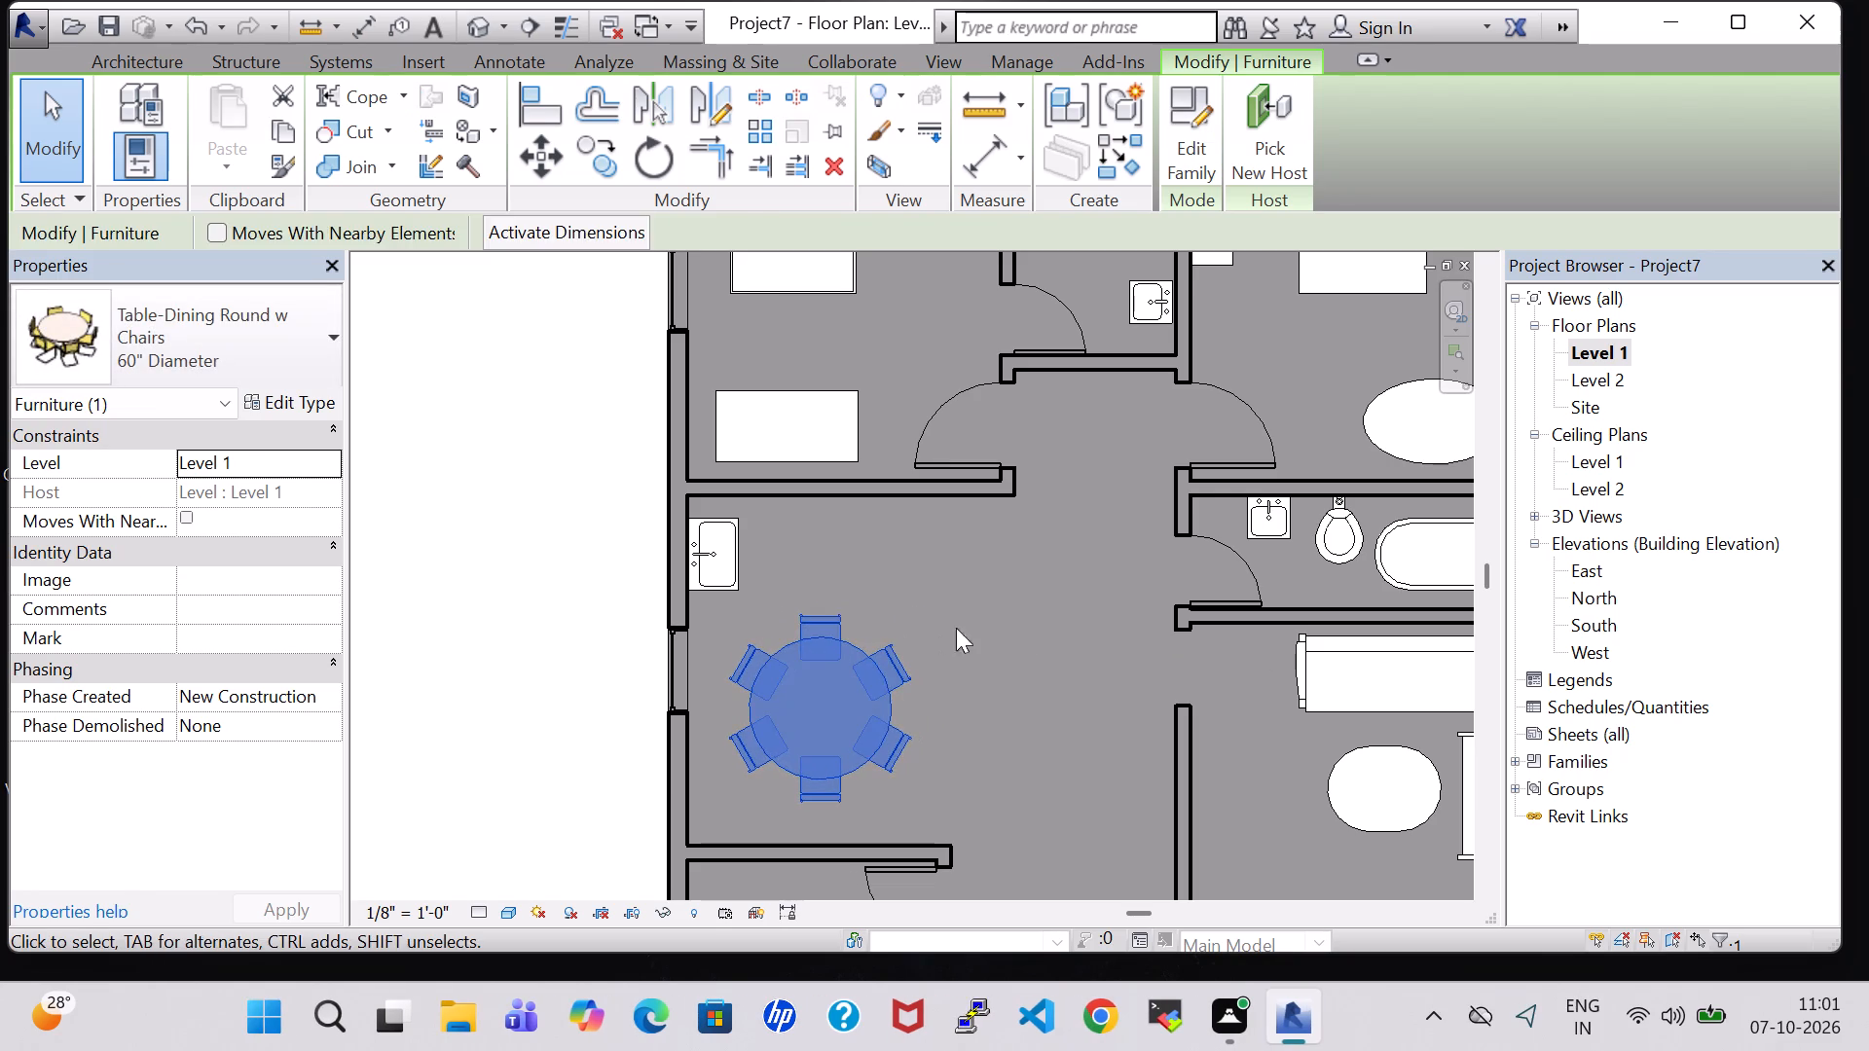
click(1024, 626)
Examine the front courtyard, stair and exterior walls of the house in the 3D view.
scroll(1024, 626, down, 4)
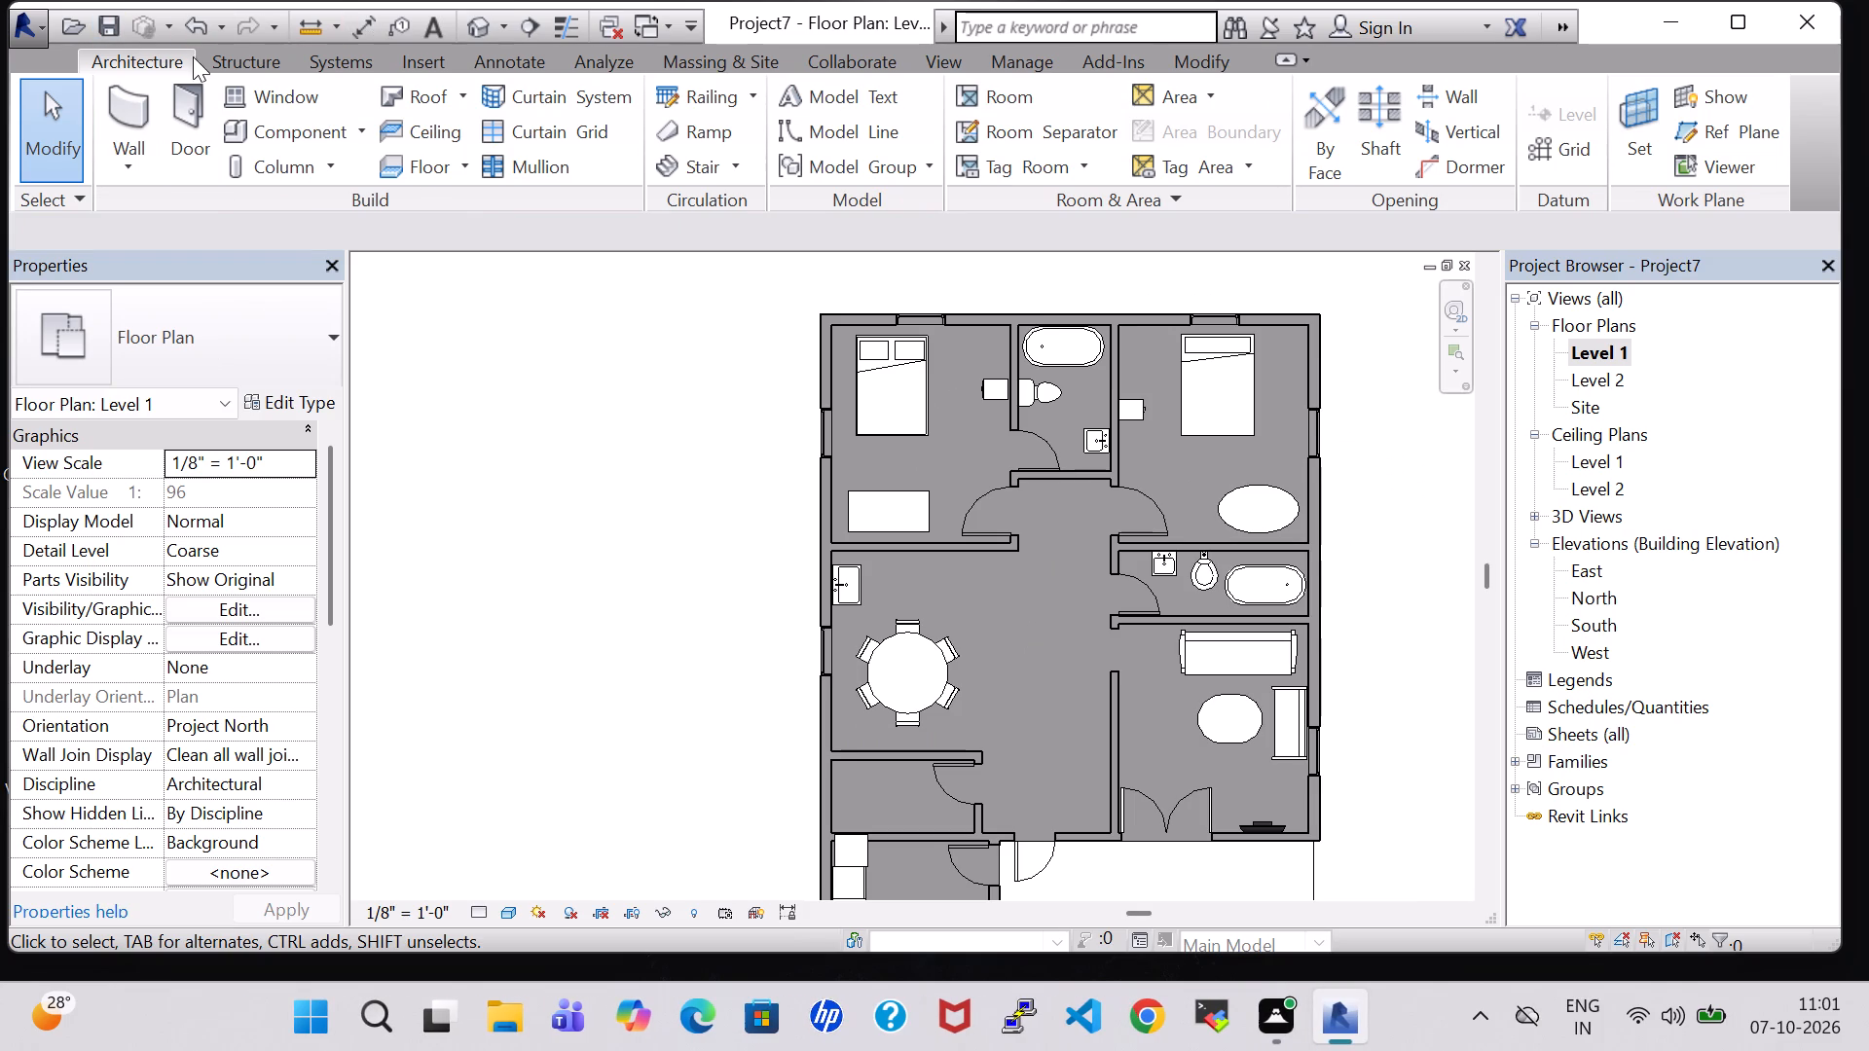
click(487, 31)
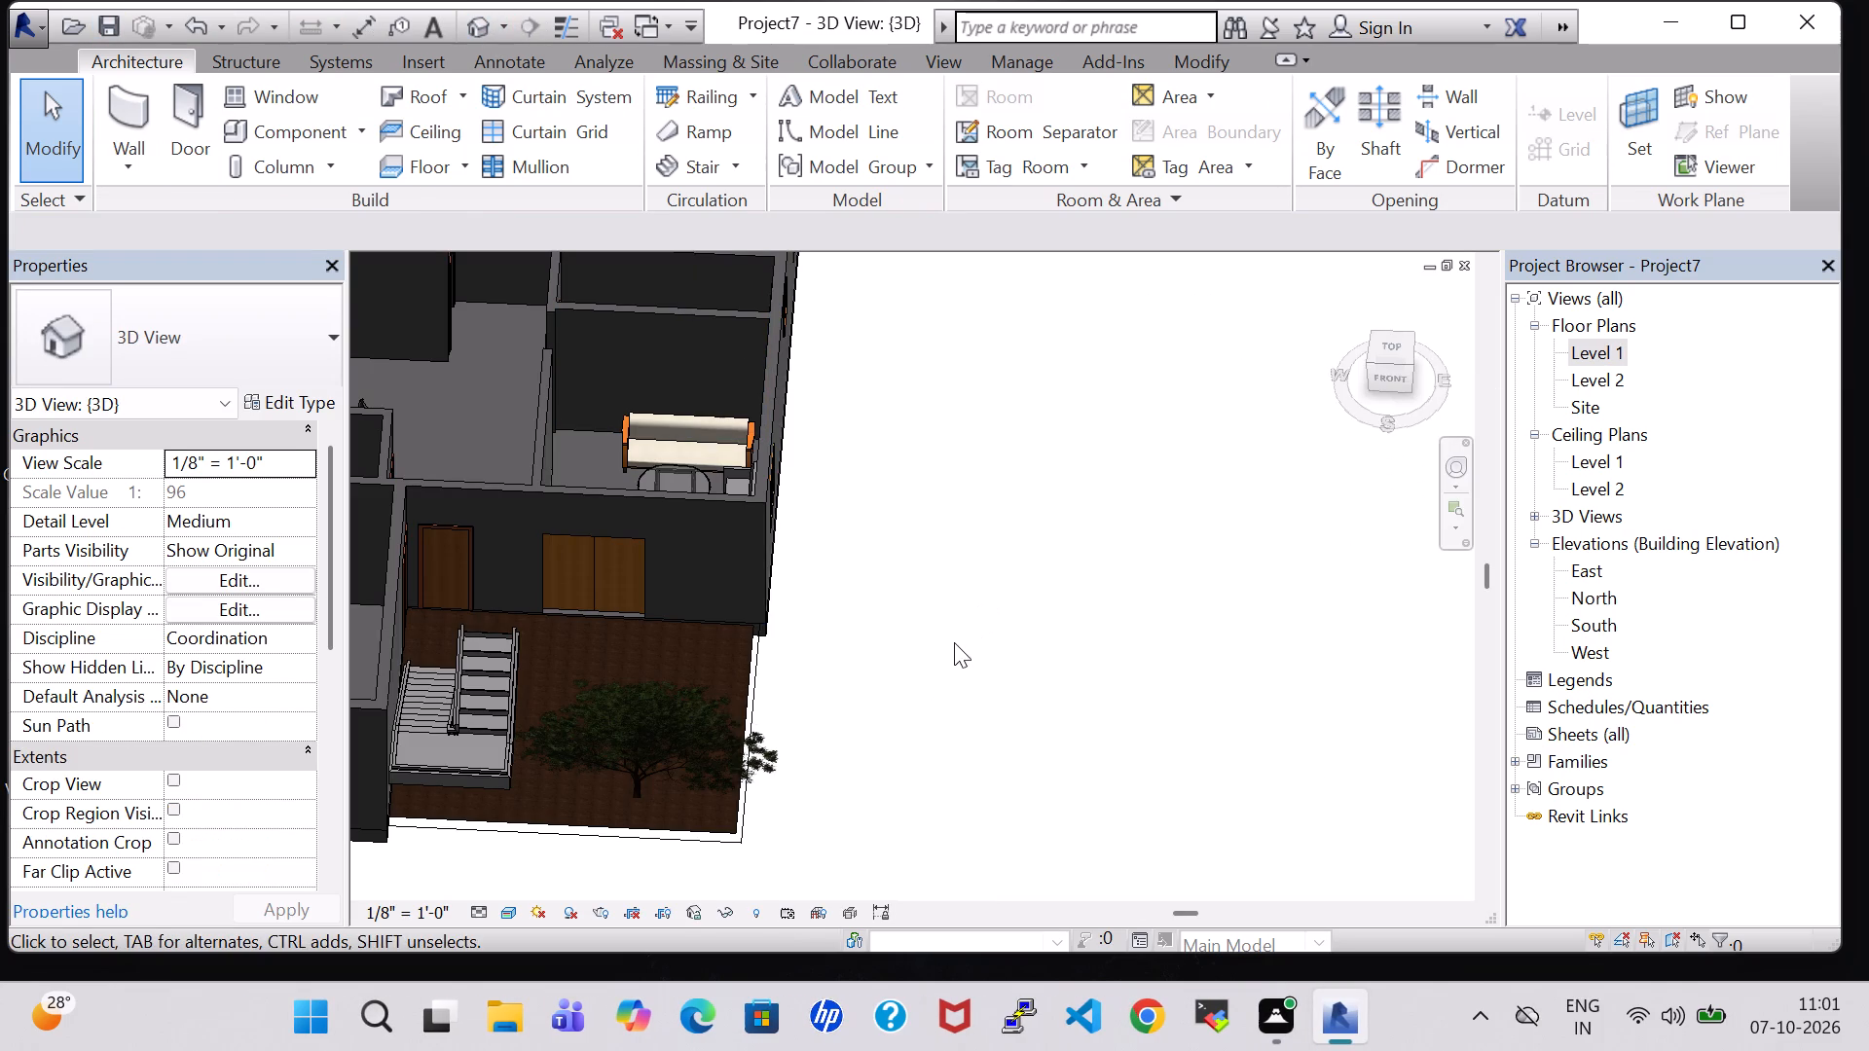
shift+middle_drag(839, 656, 915, 649)
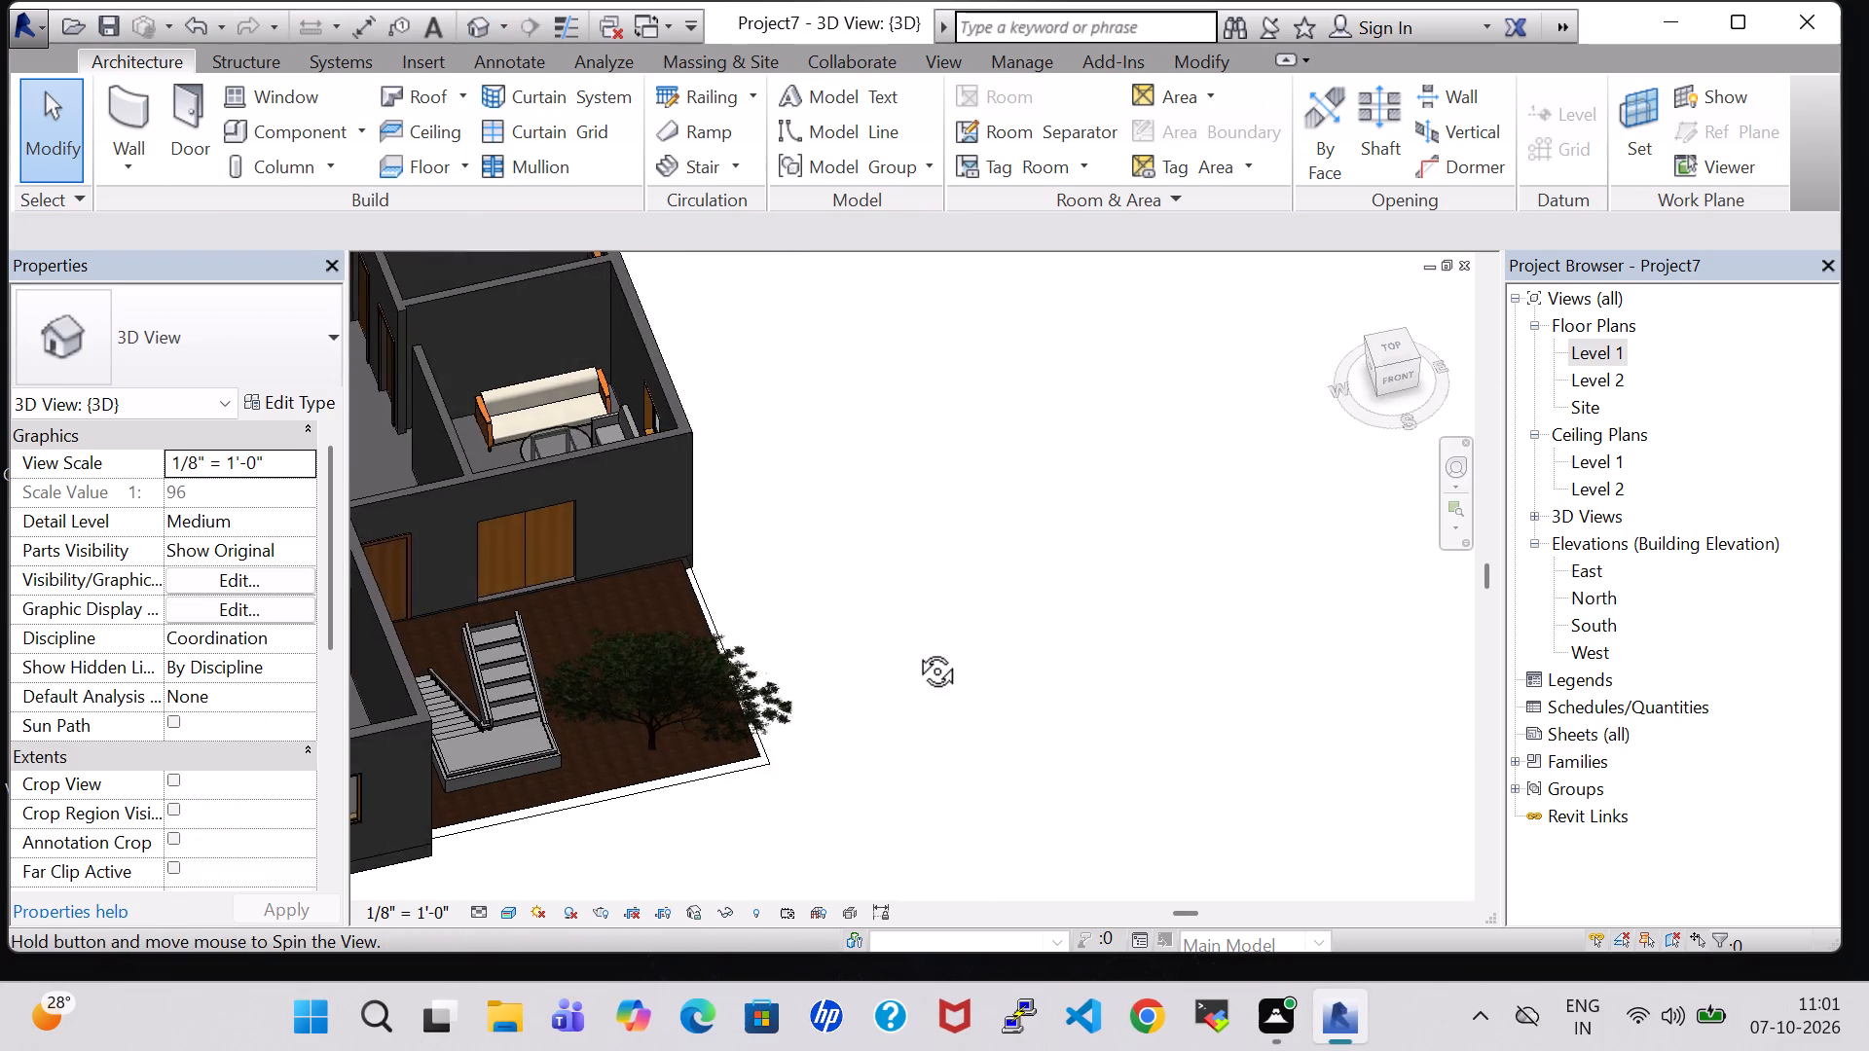
shift+middle_drag(915, 649, 929, 648)
middle_drag(783, 501, 900, 512)
scroll(783, 501, up, 1)
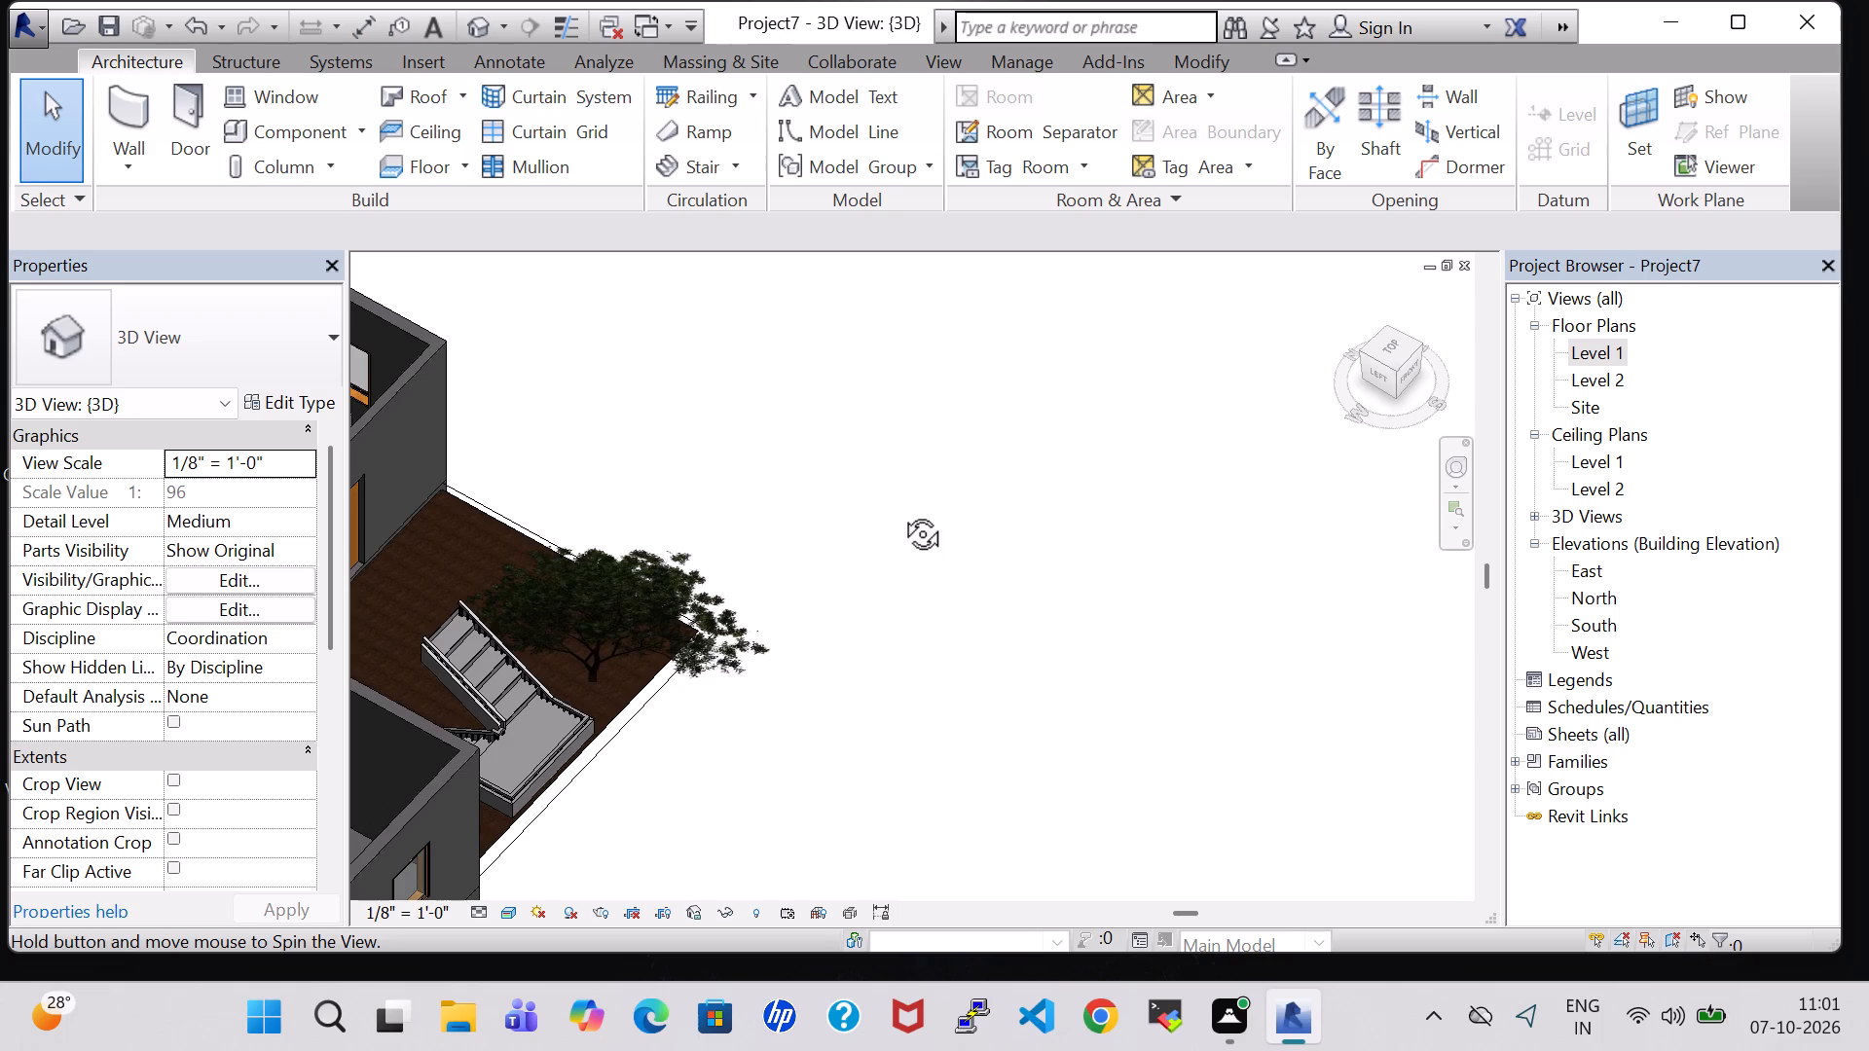
middle_drag(900, 512, 555, 271)
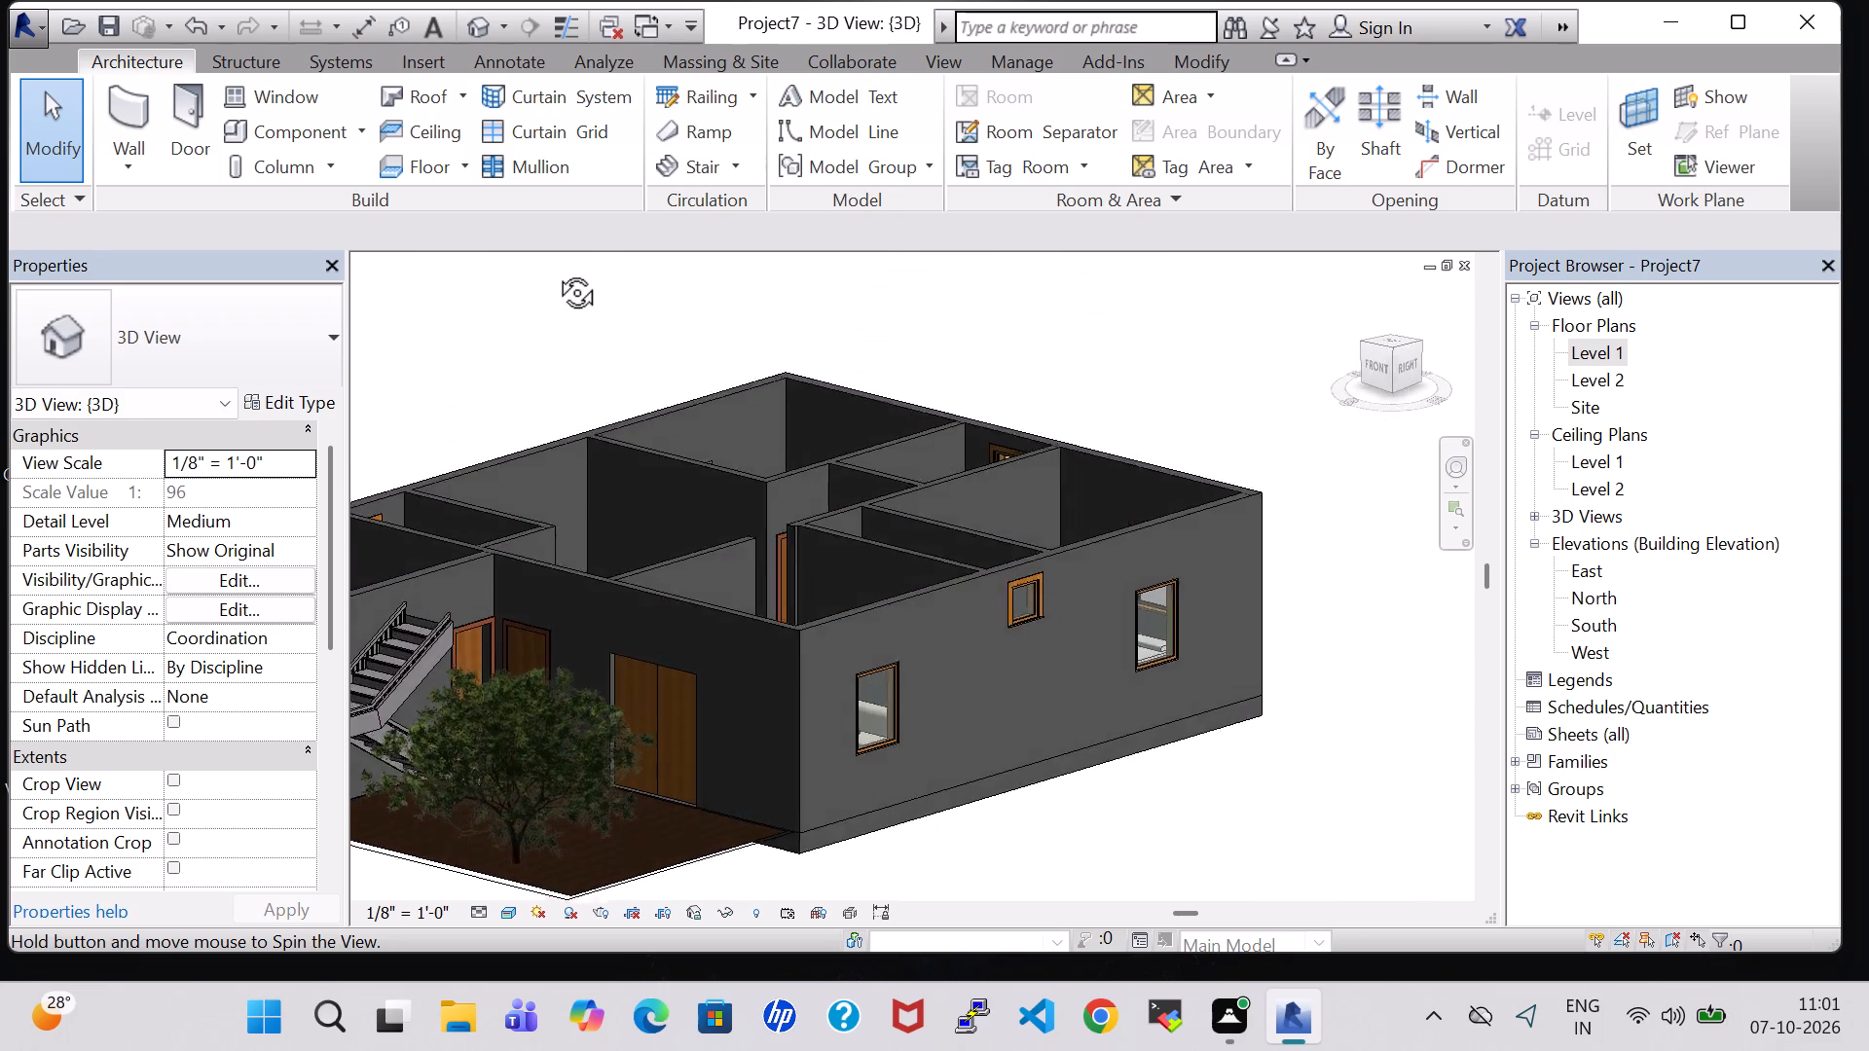
middle_drag(555, 271, 555, 236)
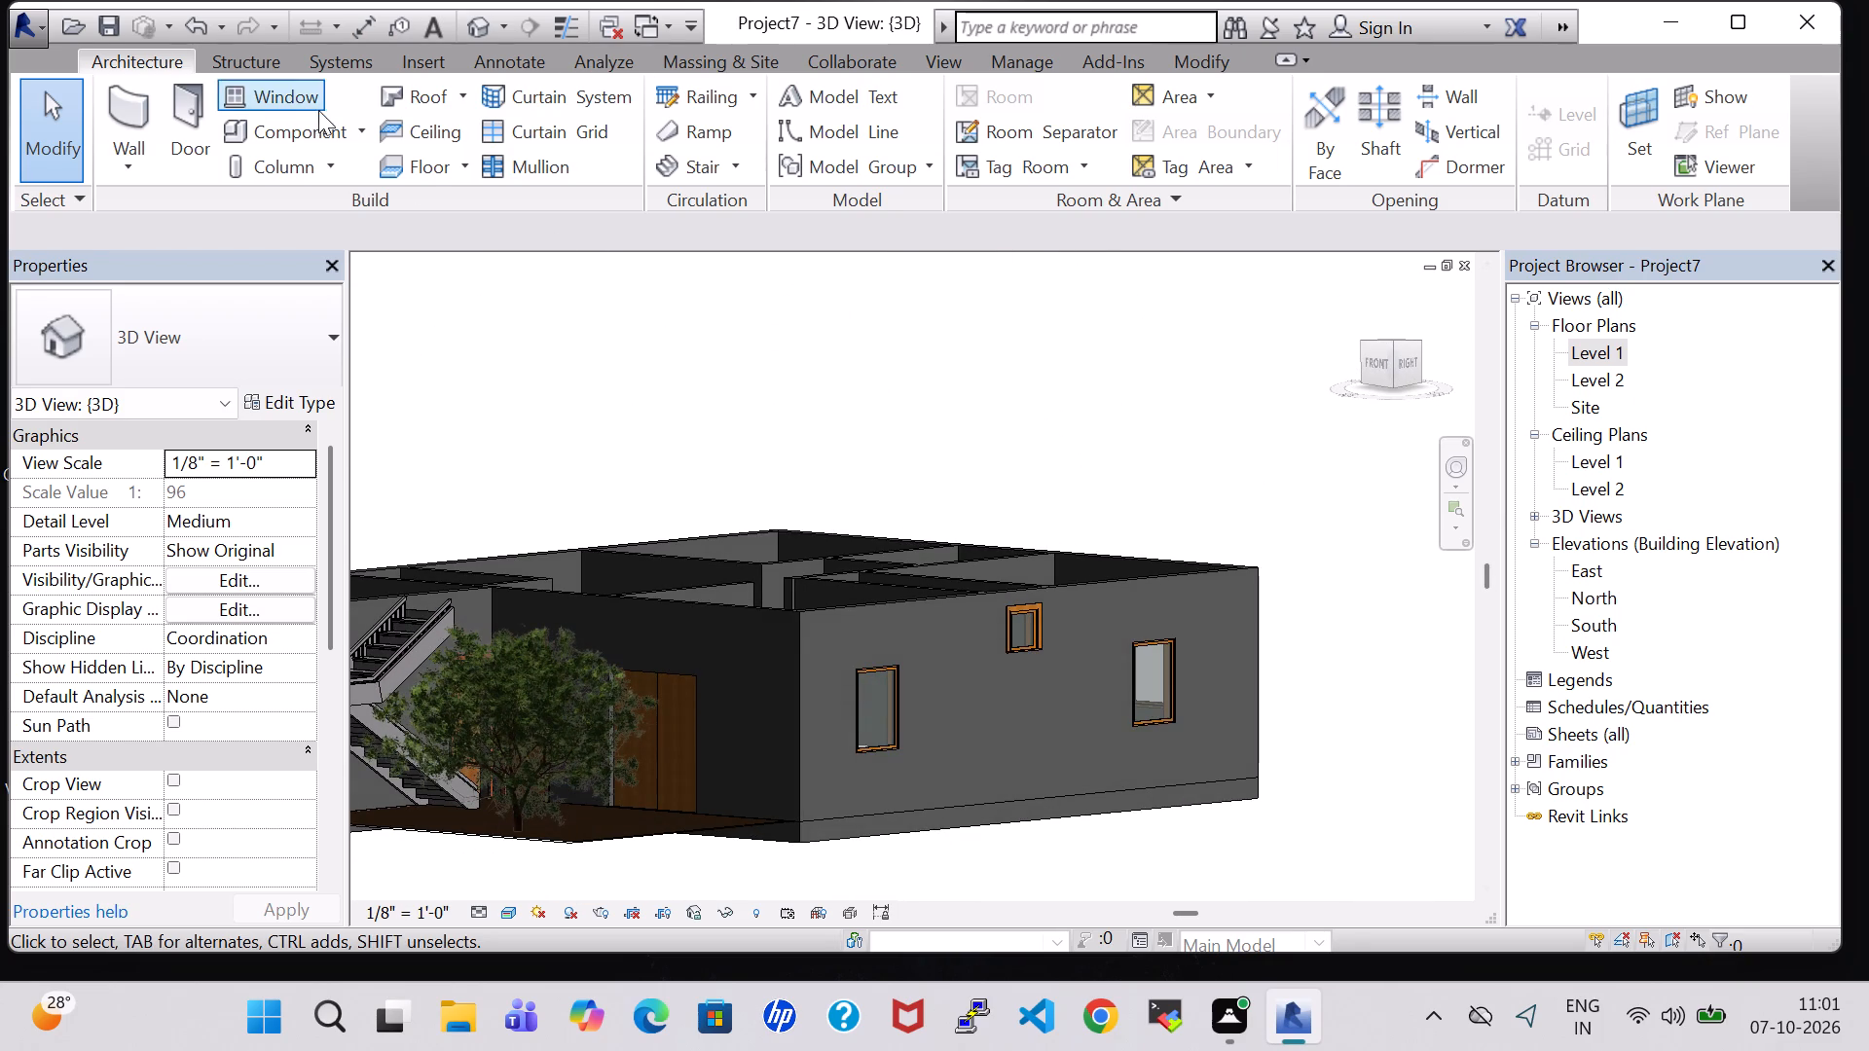
shift+middle_drag(463, 373, 529, 398)
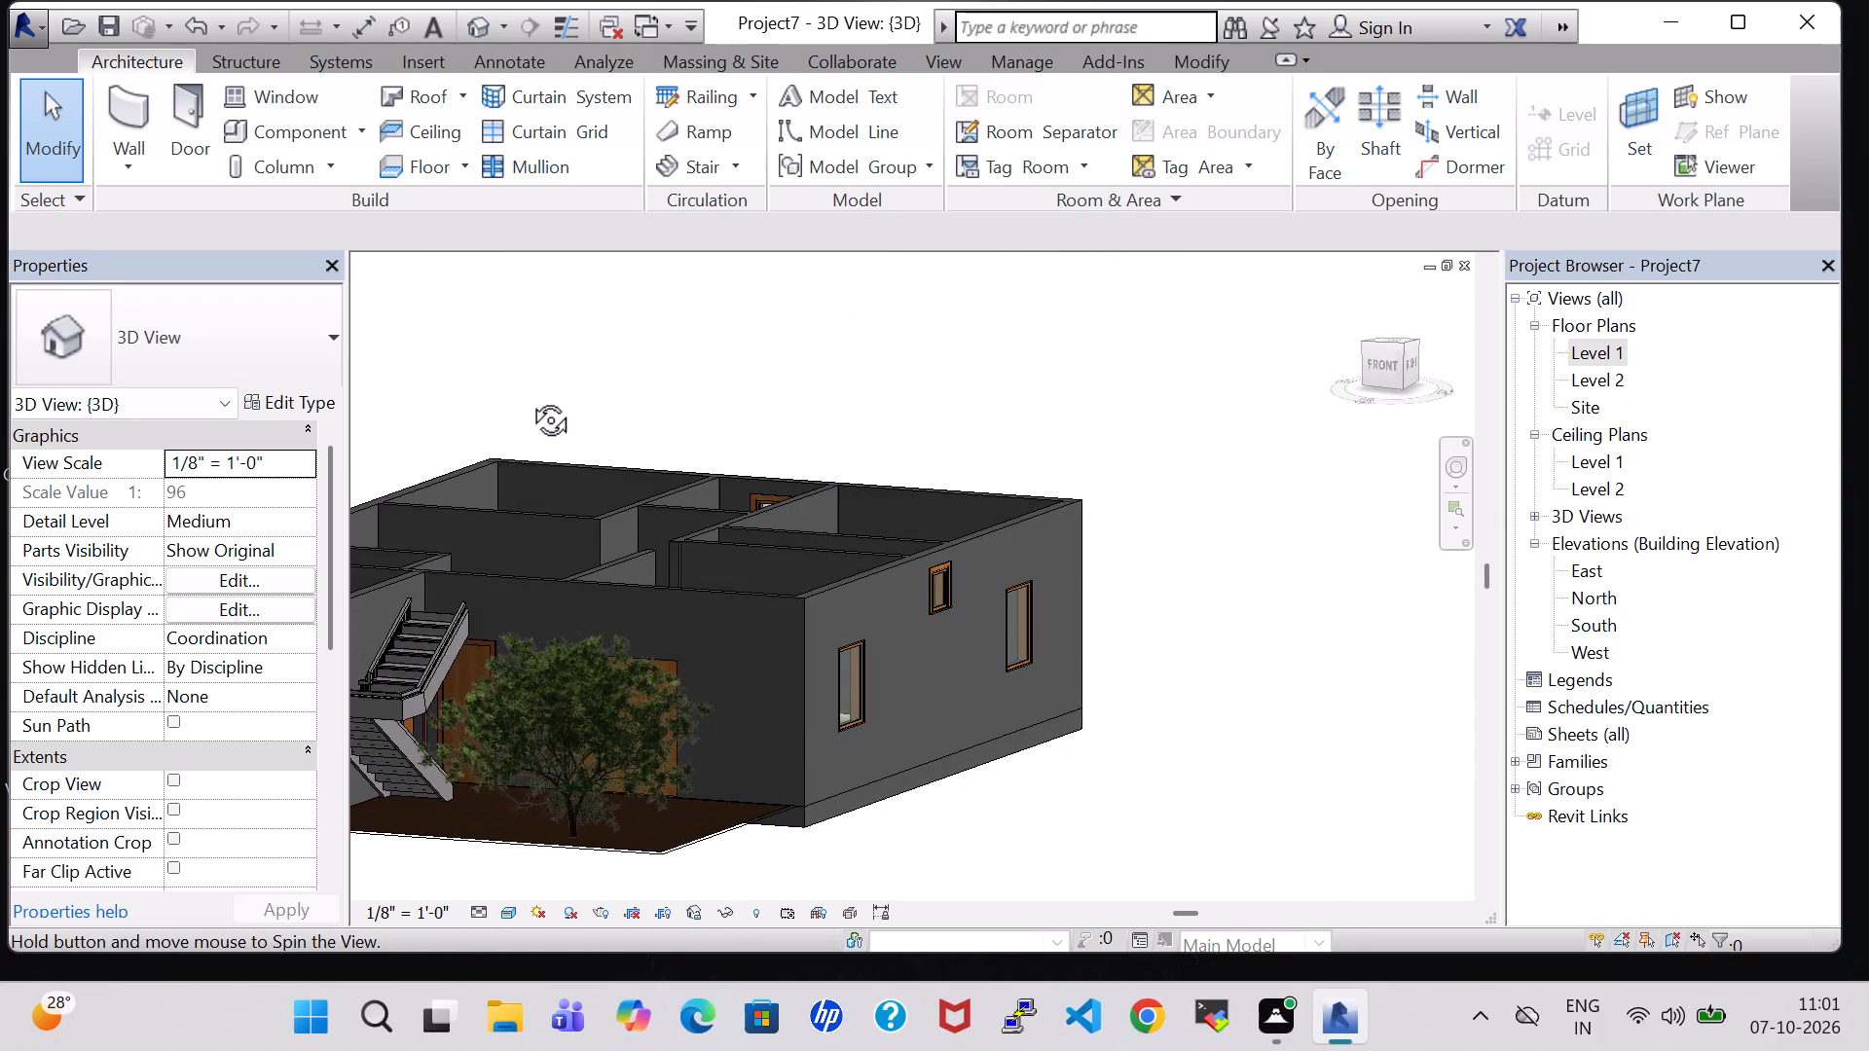
Lower the 24" x 24" transom window in the house's back wall by two nudge increments, to a 6' 7" sill height.
shift+middle_drag(529, 398, 306, 343)
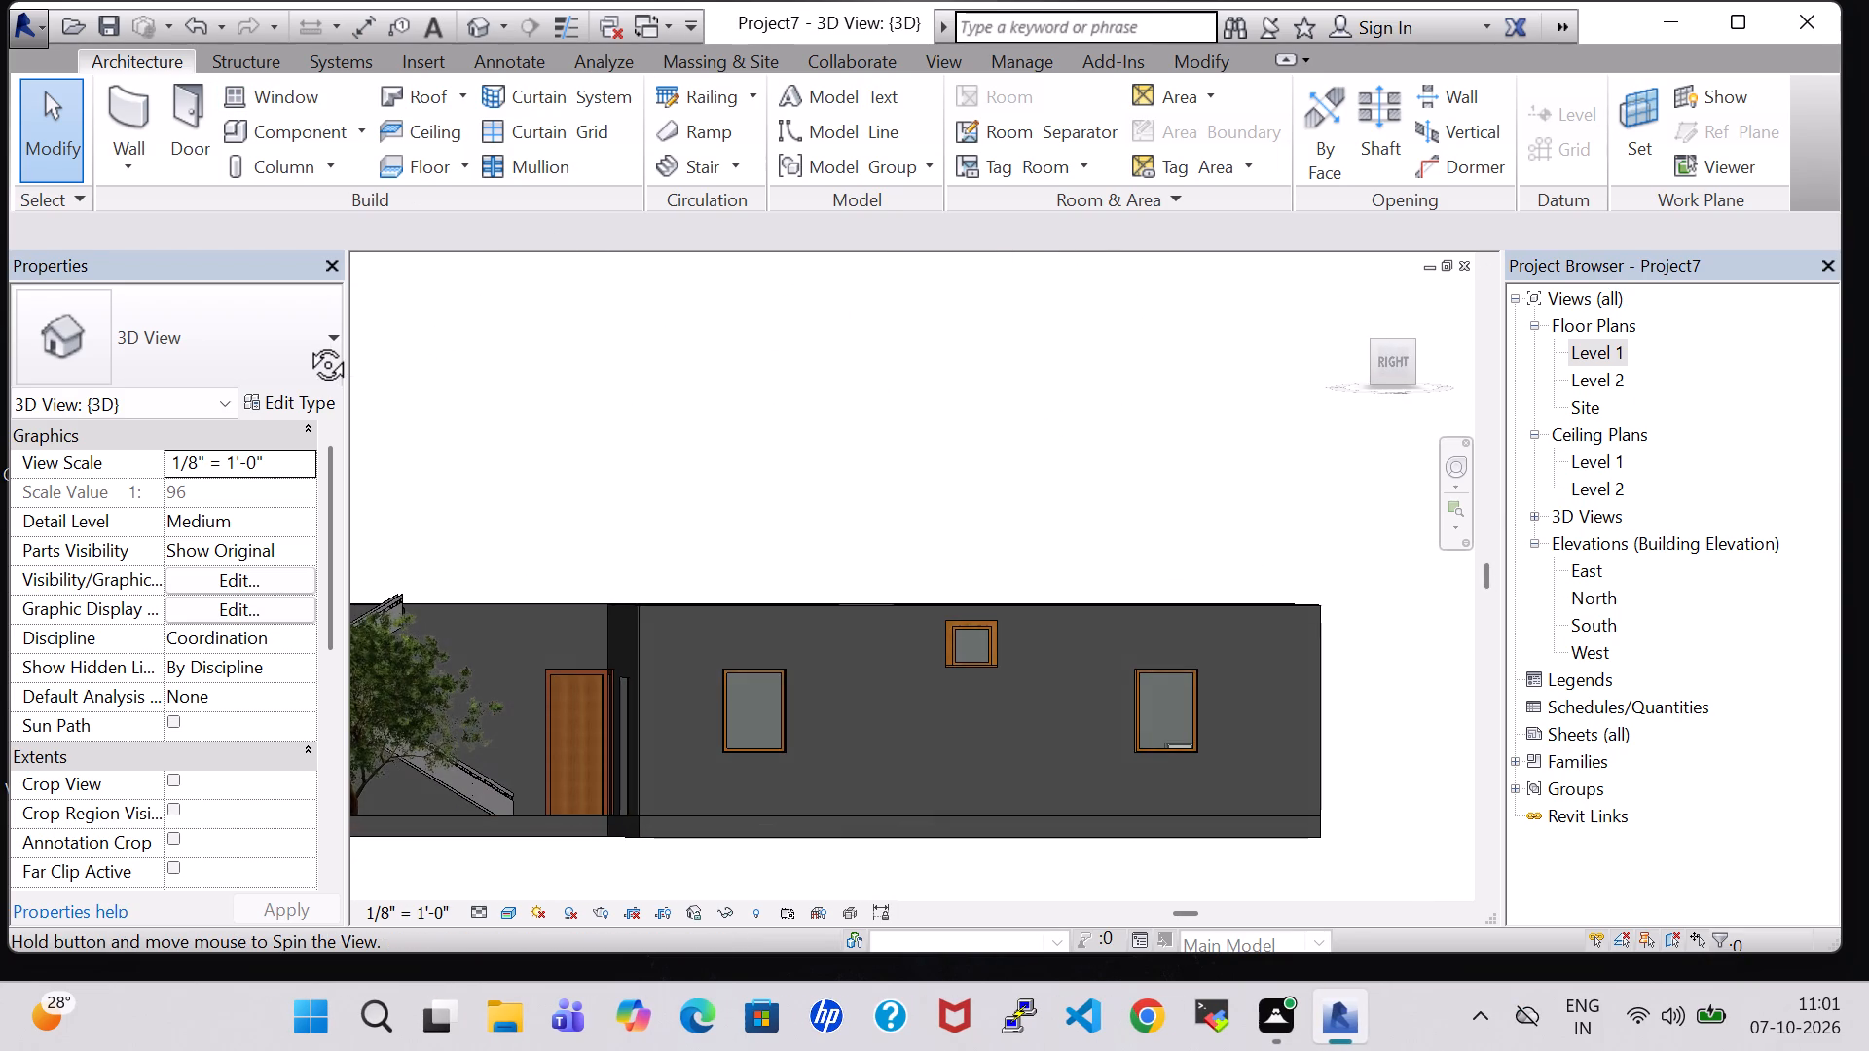
shift+middle_drag(306, 343, 167, 455)
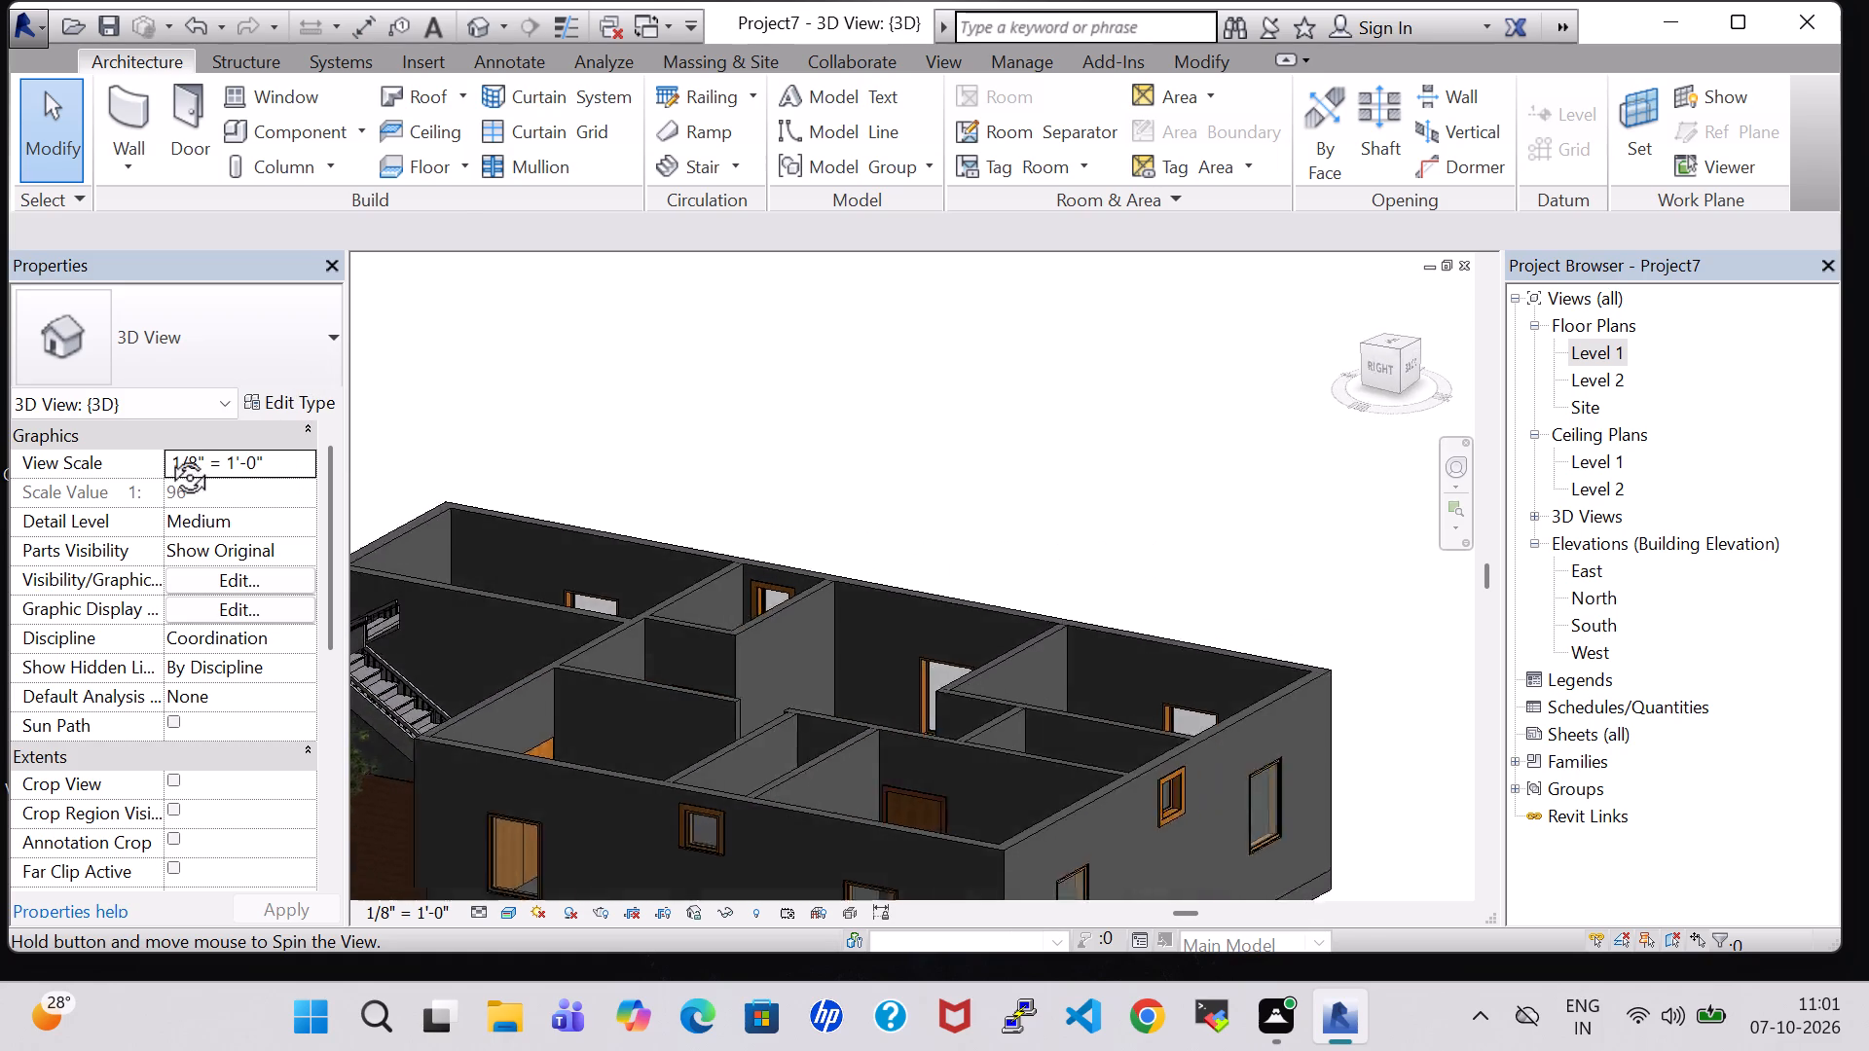
shift+middle_drag(167, 455, 0, 382)
click(533, 742)
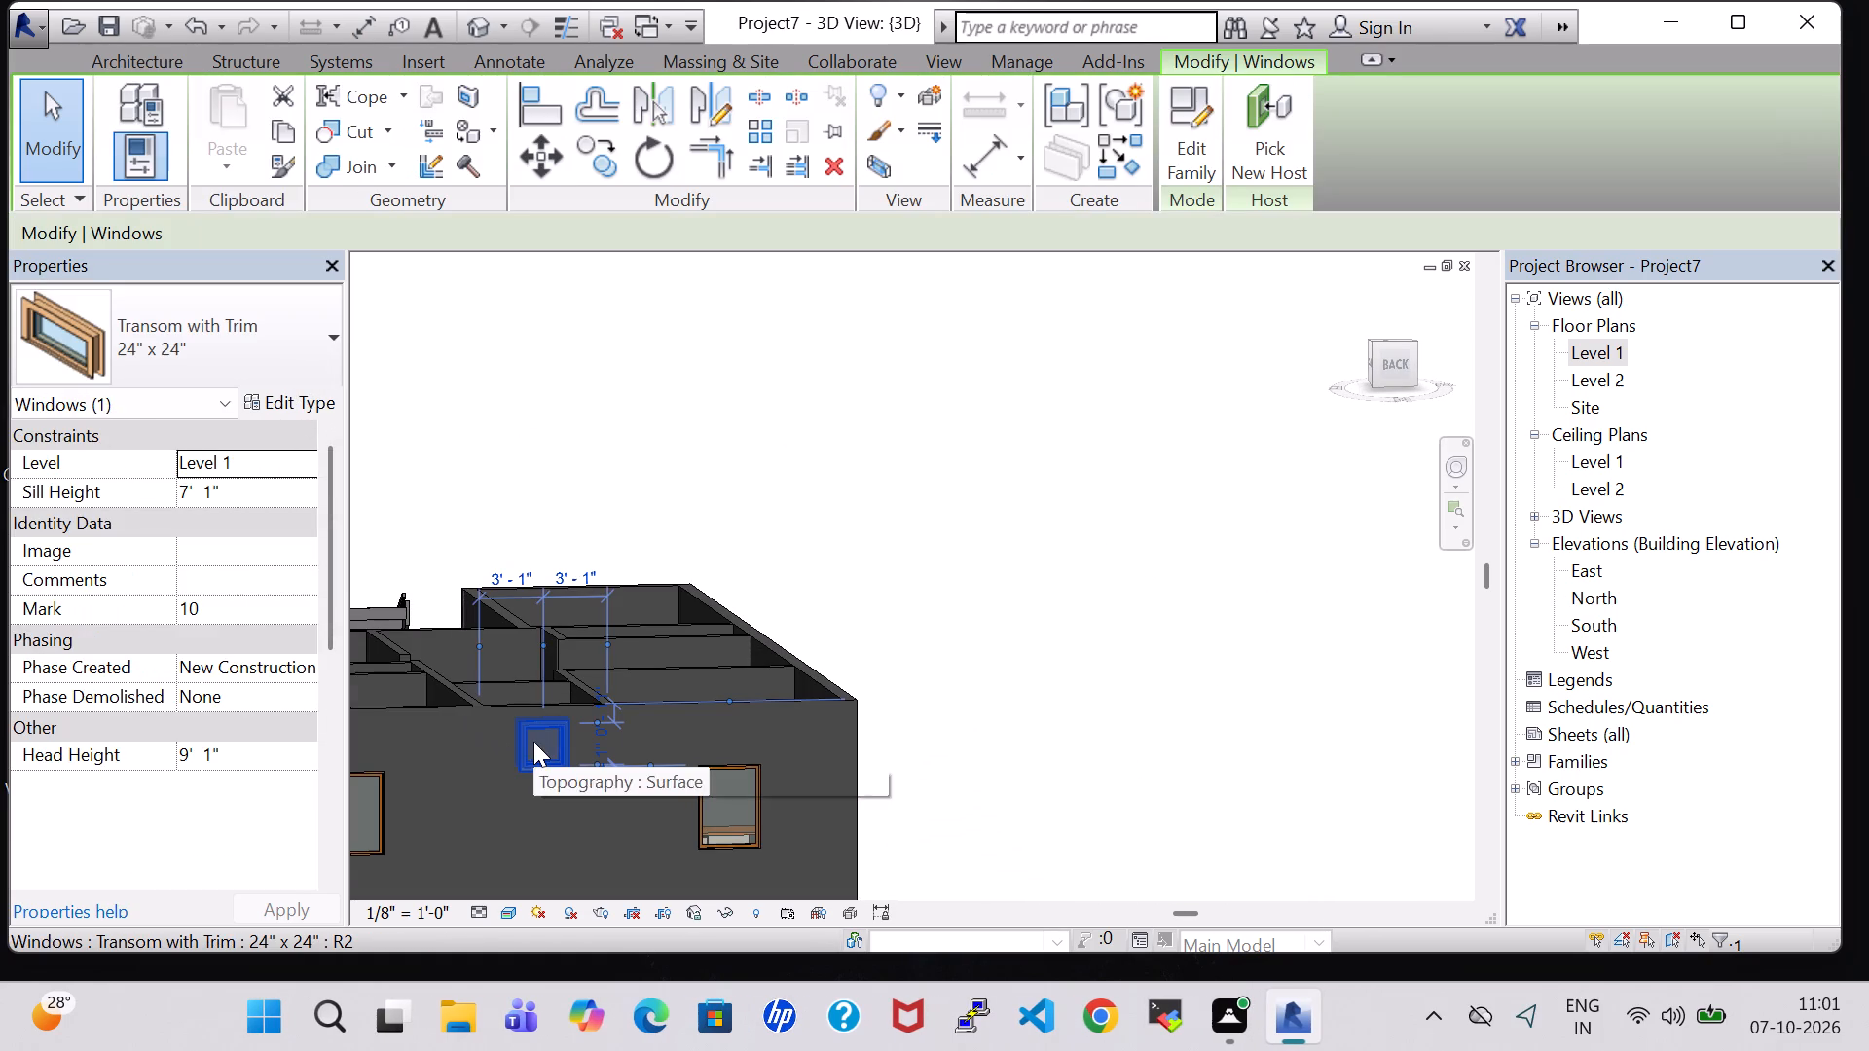
key(Down)
key(Down)
click(1025, 560)
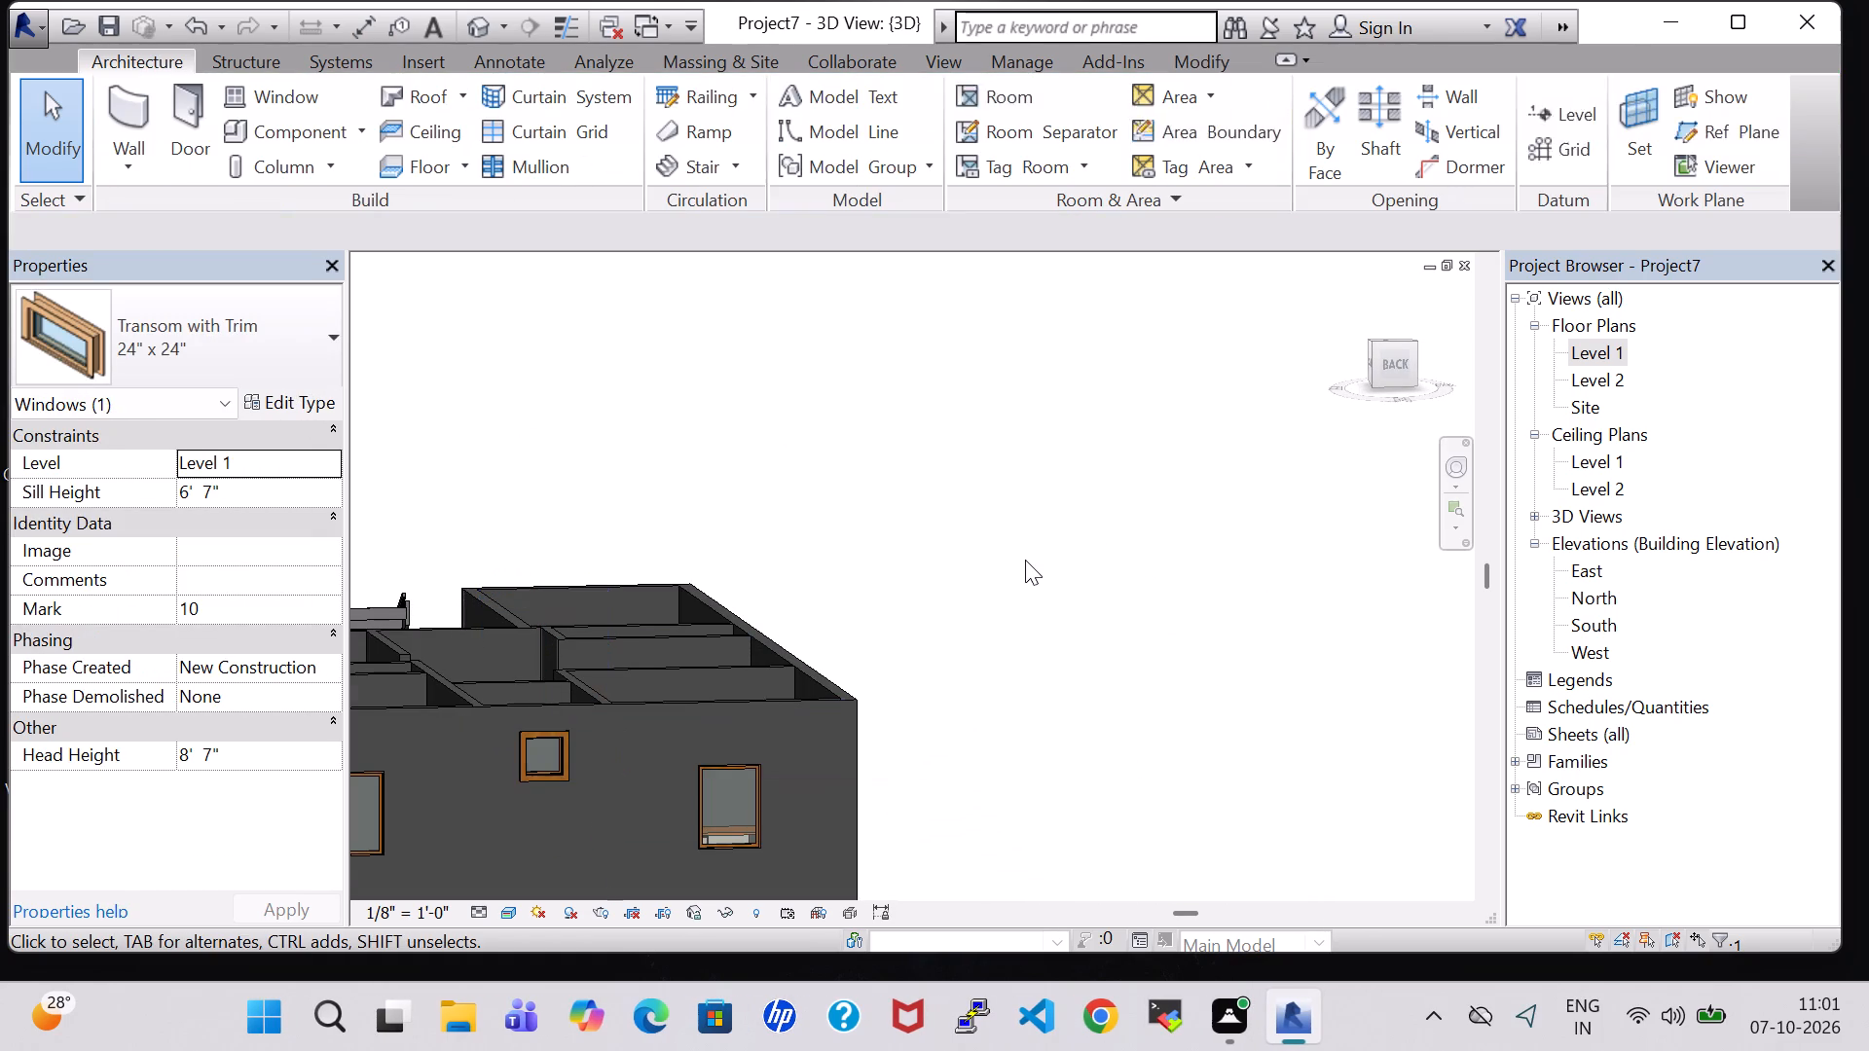
Lower the 24" x 24" transom window in the house's east wall by two nudge increments.
middle_drag(1025, 560, 1144, 534)
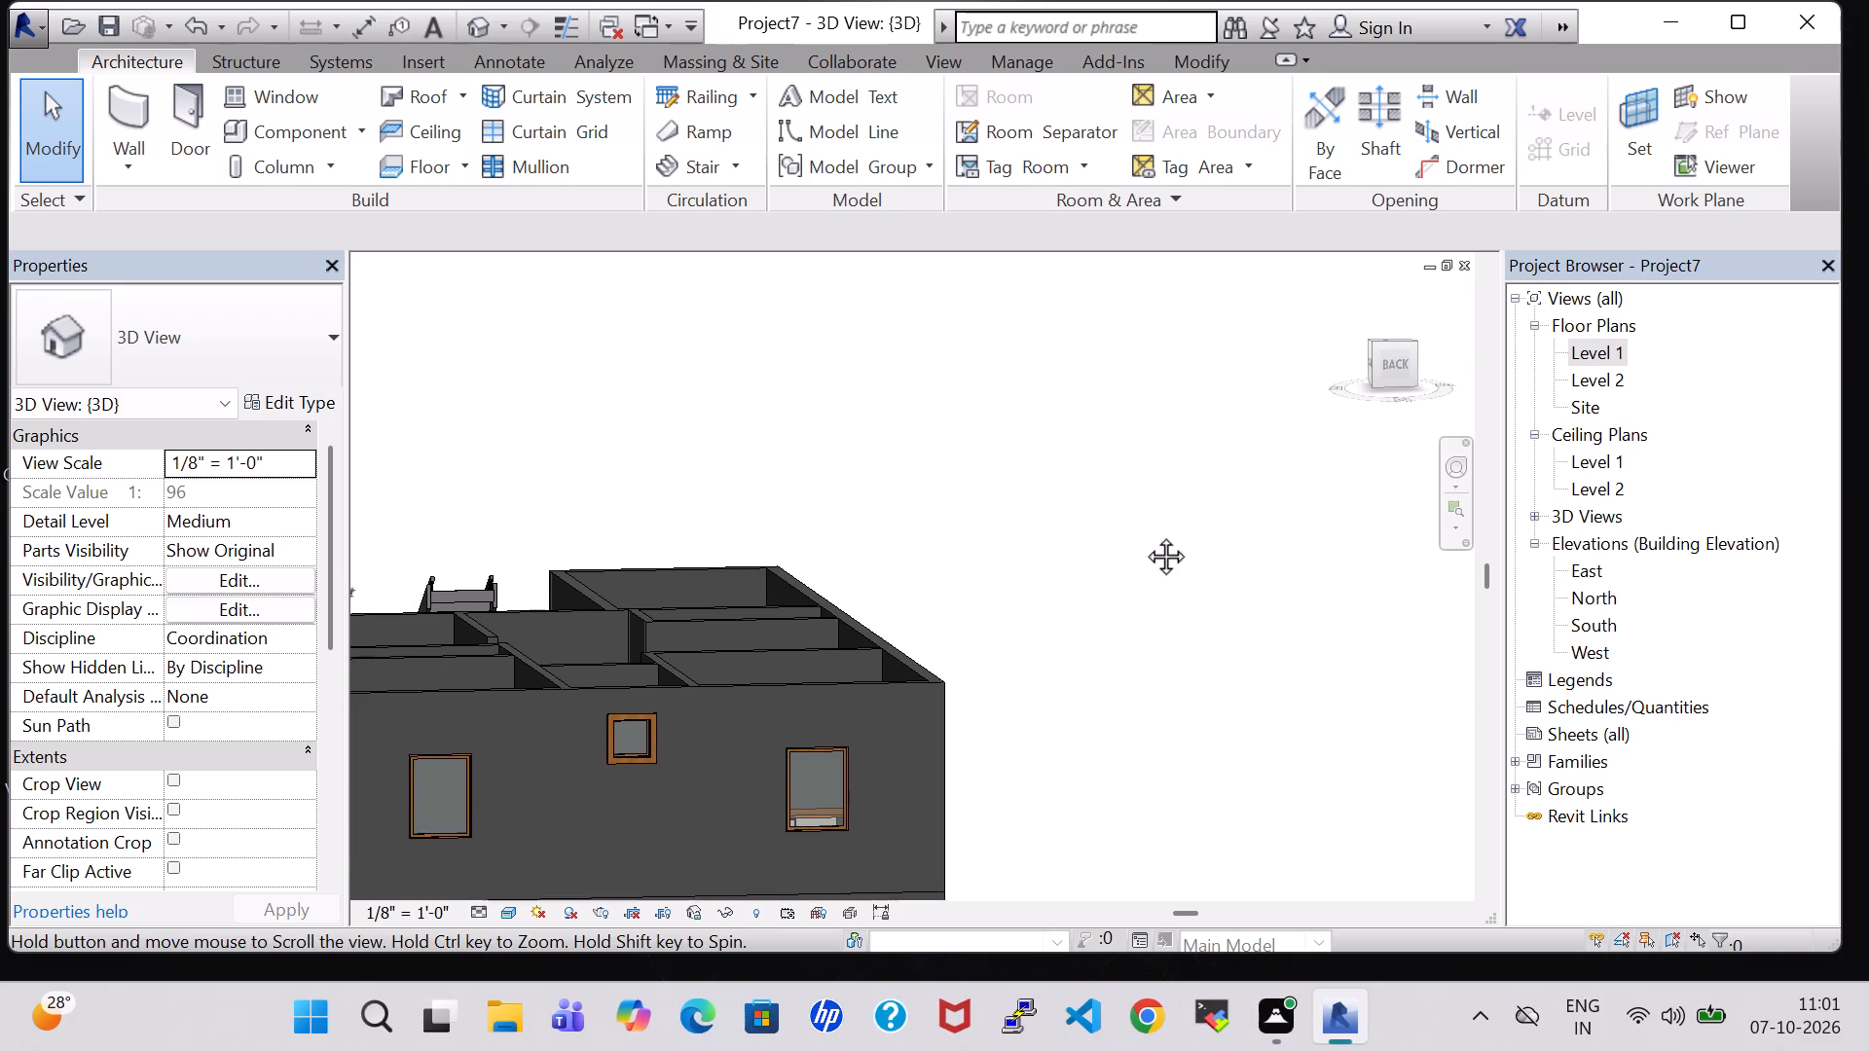
middle_drag(1144, 534, 1186, 522)
shift+middle_drag(447, 457, 654, 462)
click(932, 679)
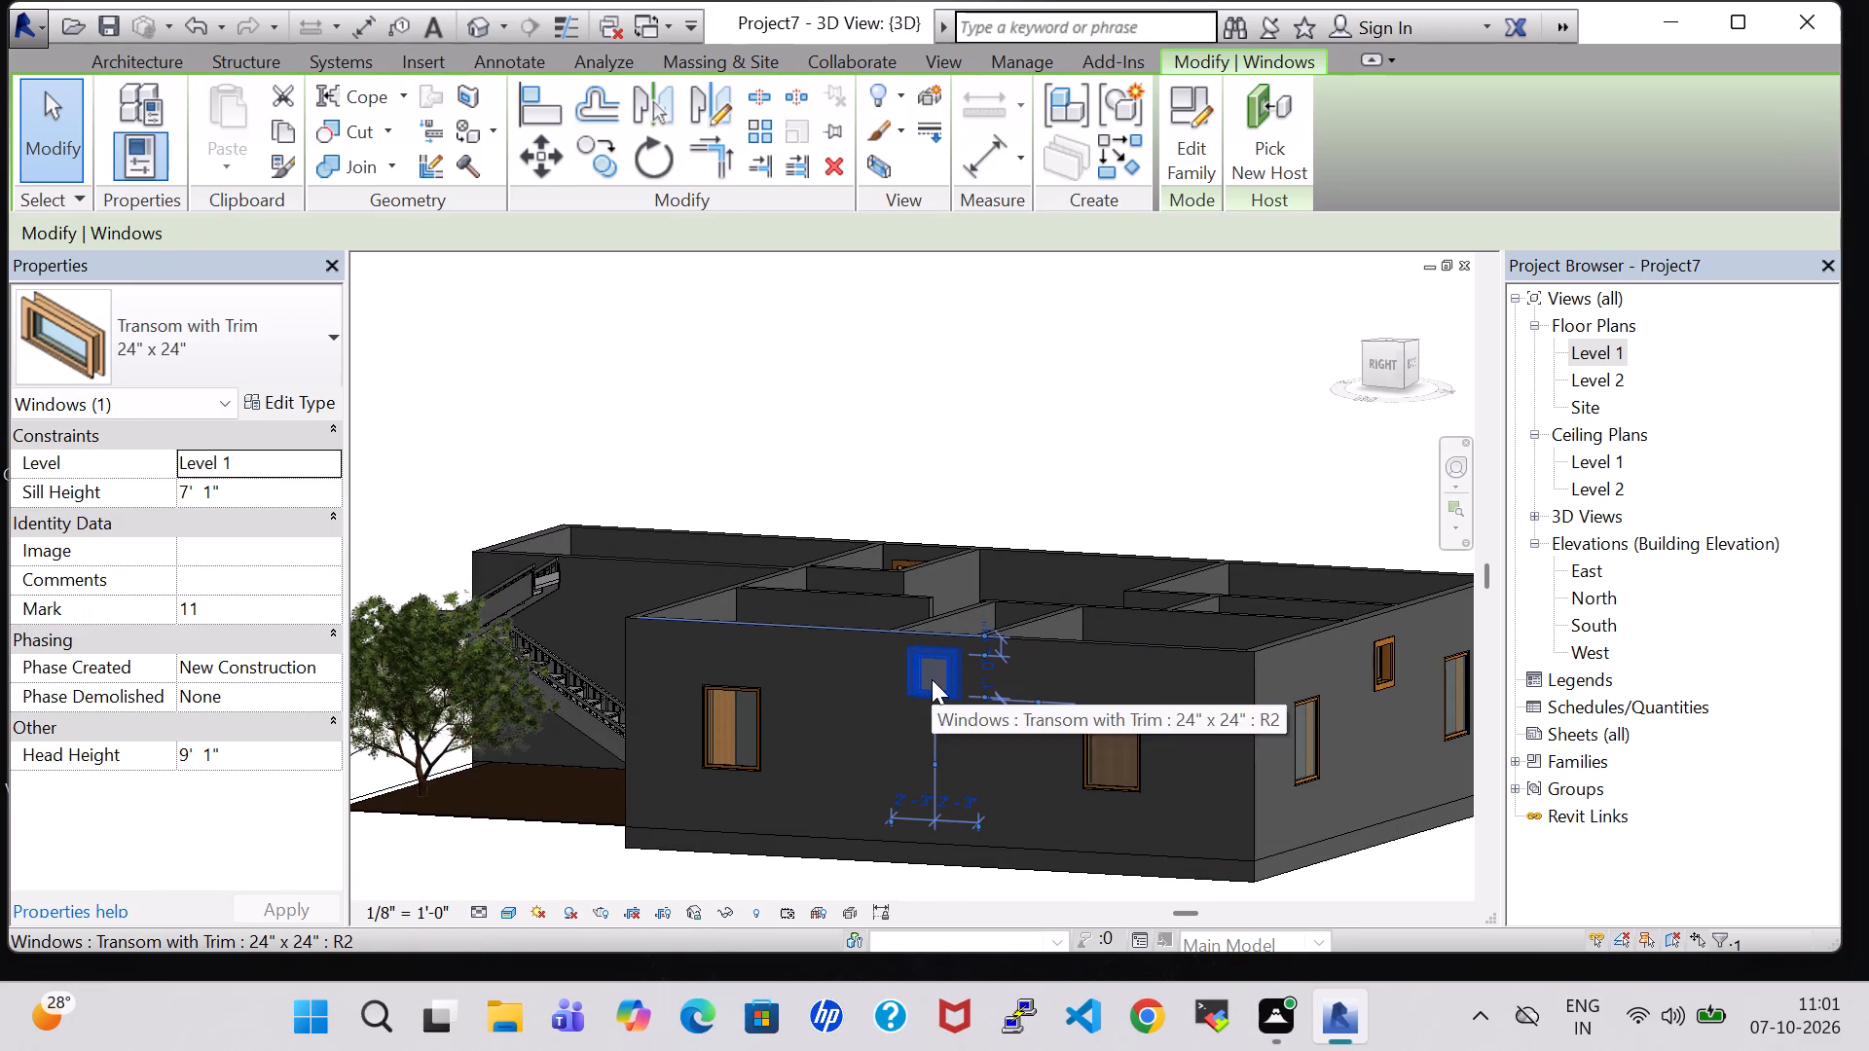
key(Down)
key(Down)
click(1052, 466)
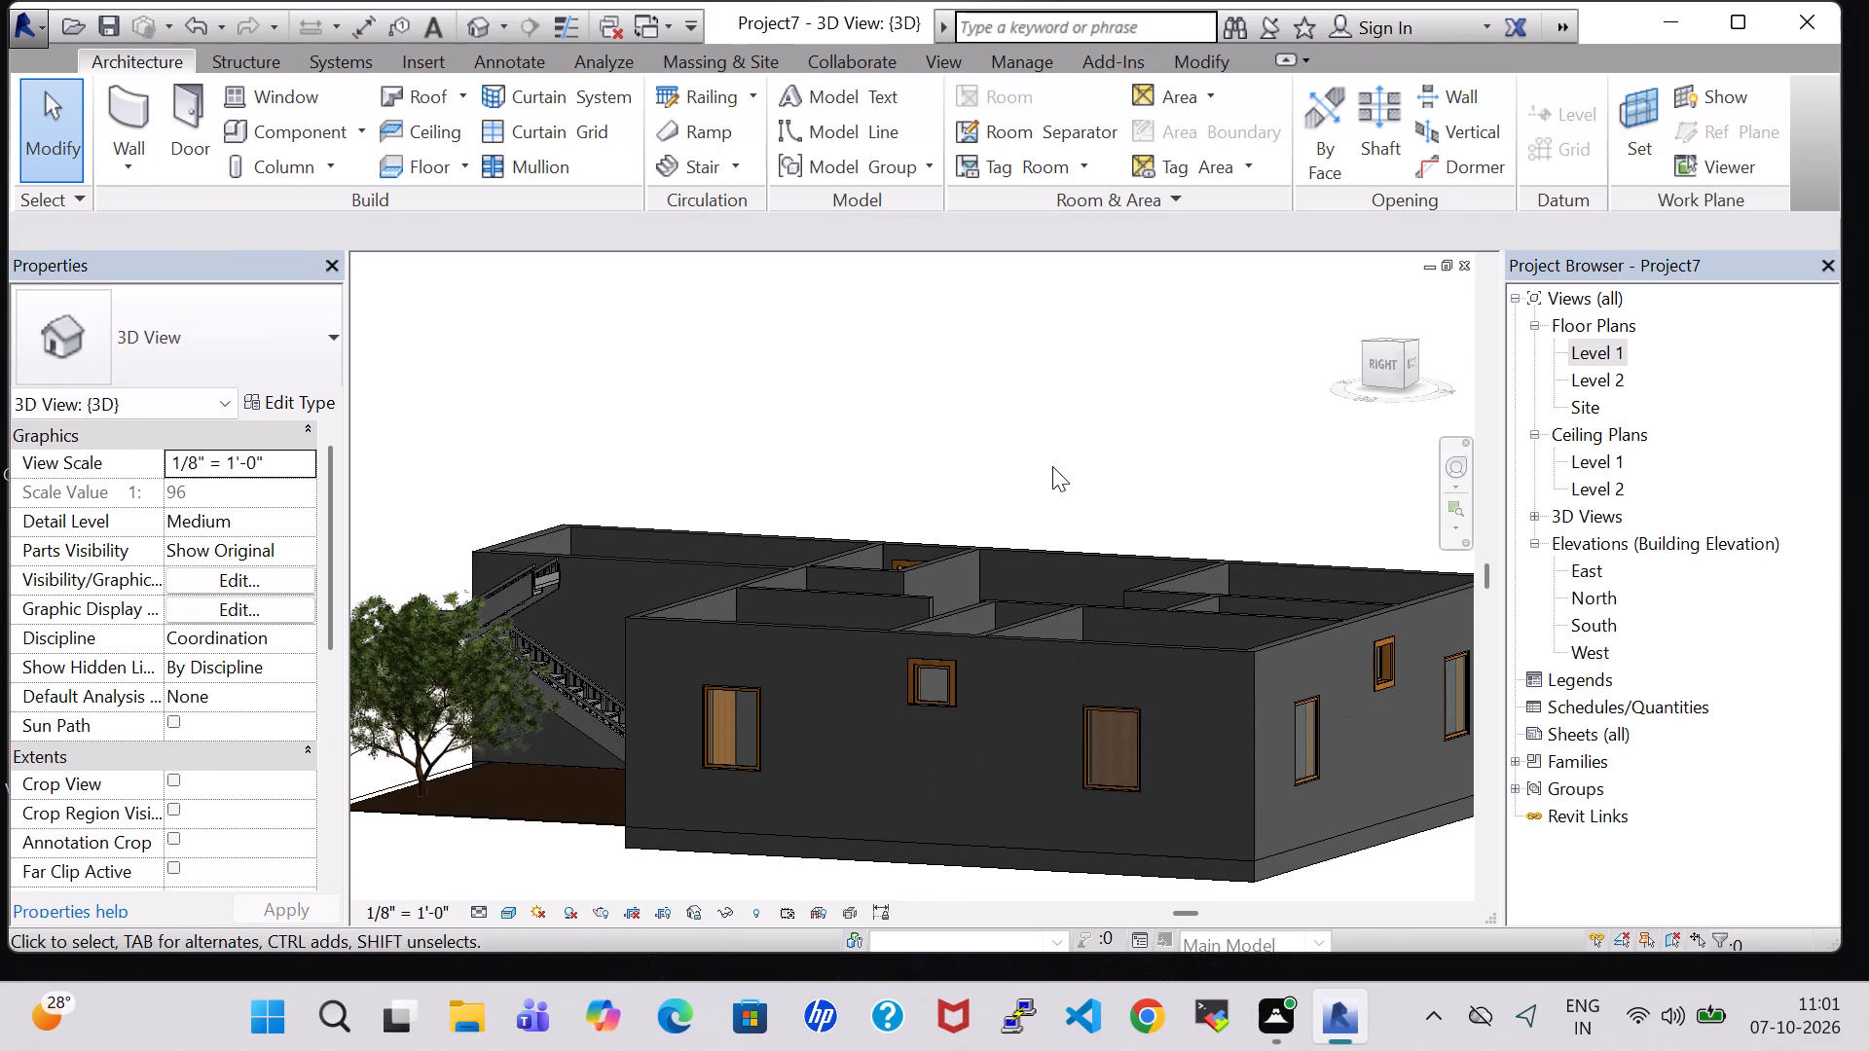
Nudge the west wall's 24" x 24" transom window one increment north and one increment down, to a 6' 10" sill height.
shift+middle_drag(1052, 466, 812, 533)
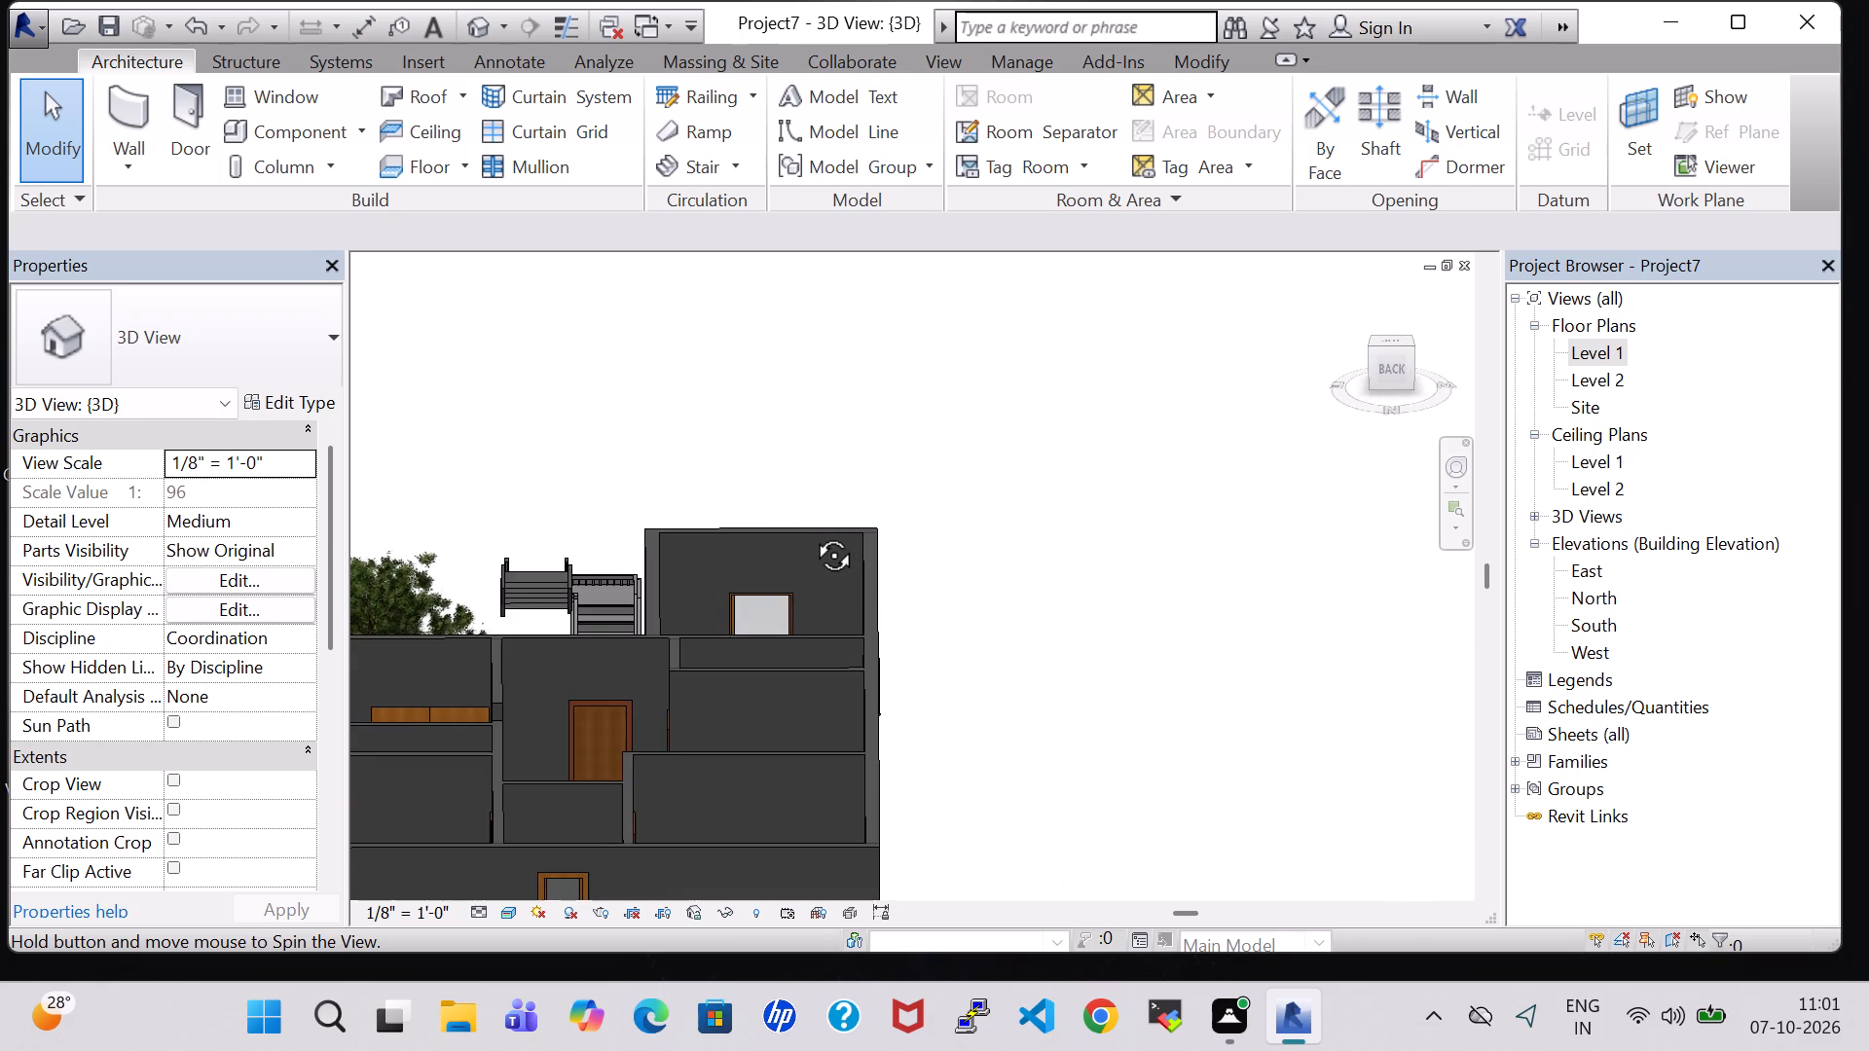
shift+middle_drag(812, 533, 695, 450)
shift+scroll(809, 533, up, 1)
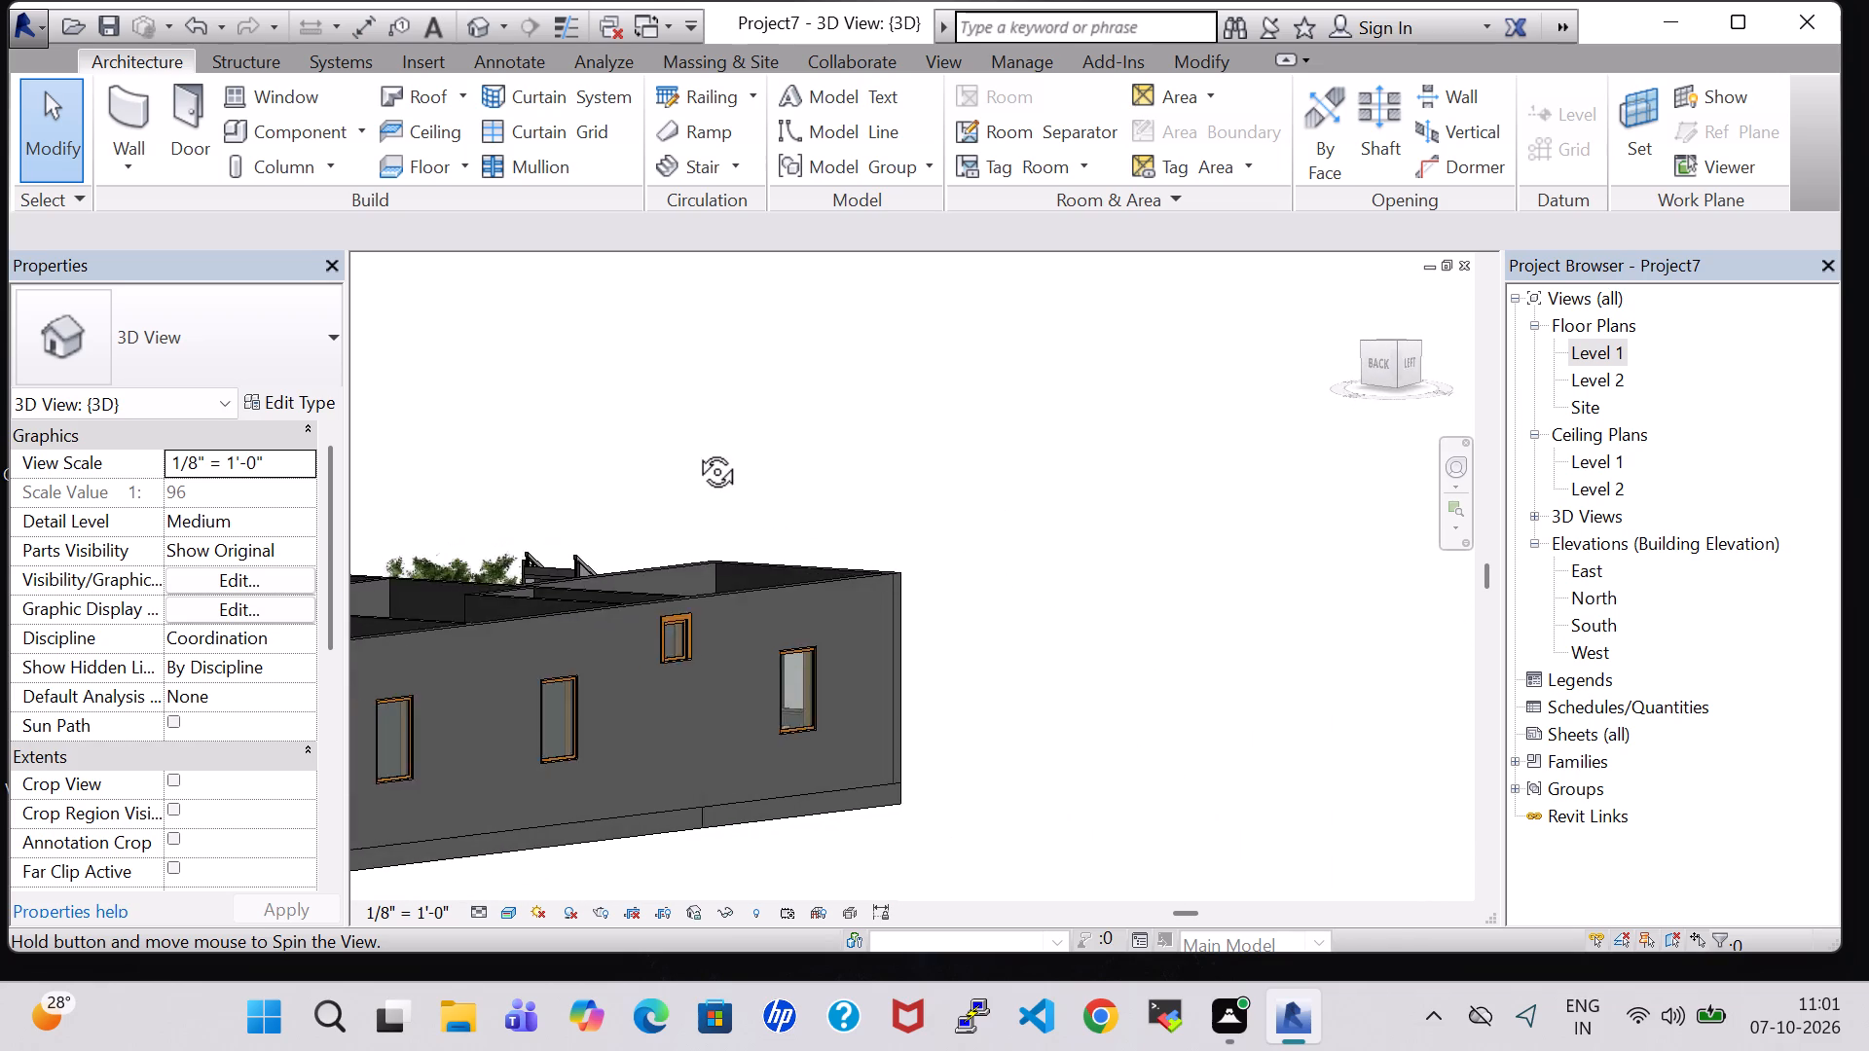
shift+middle_drag(695, 450, 687, 568)
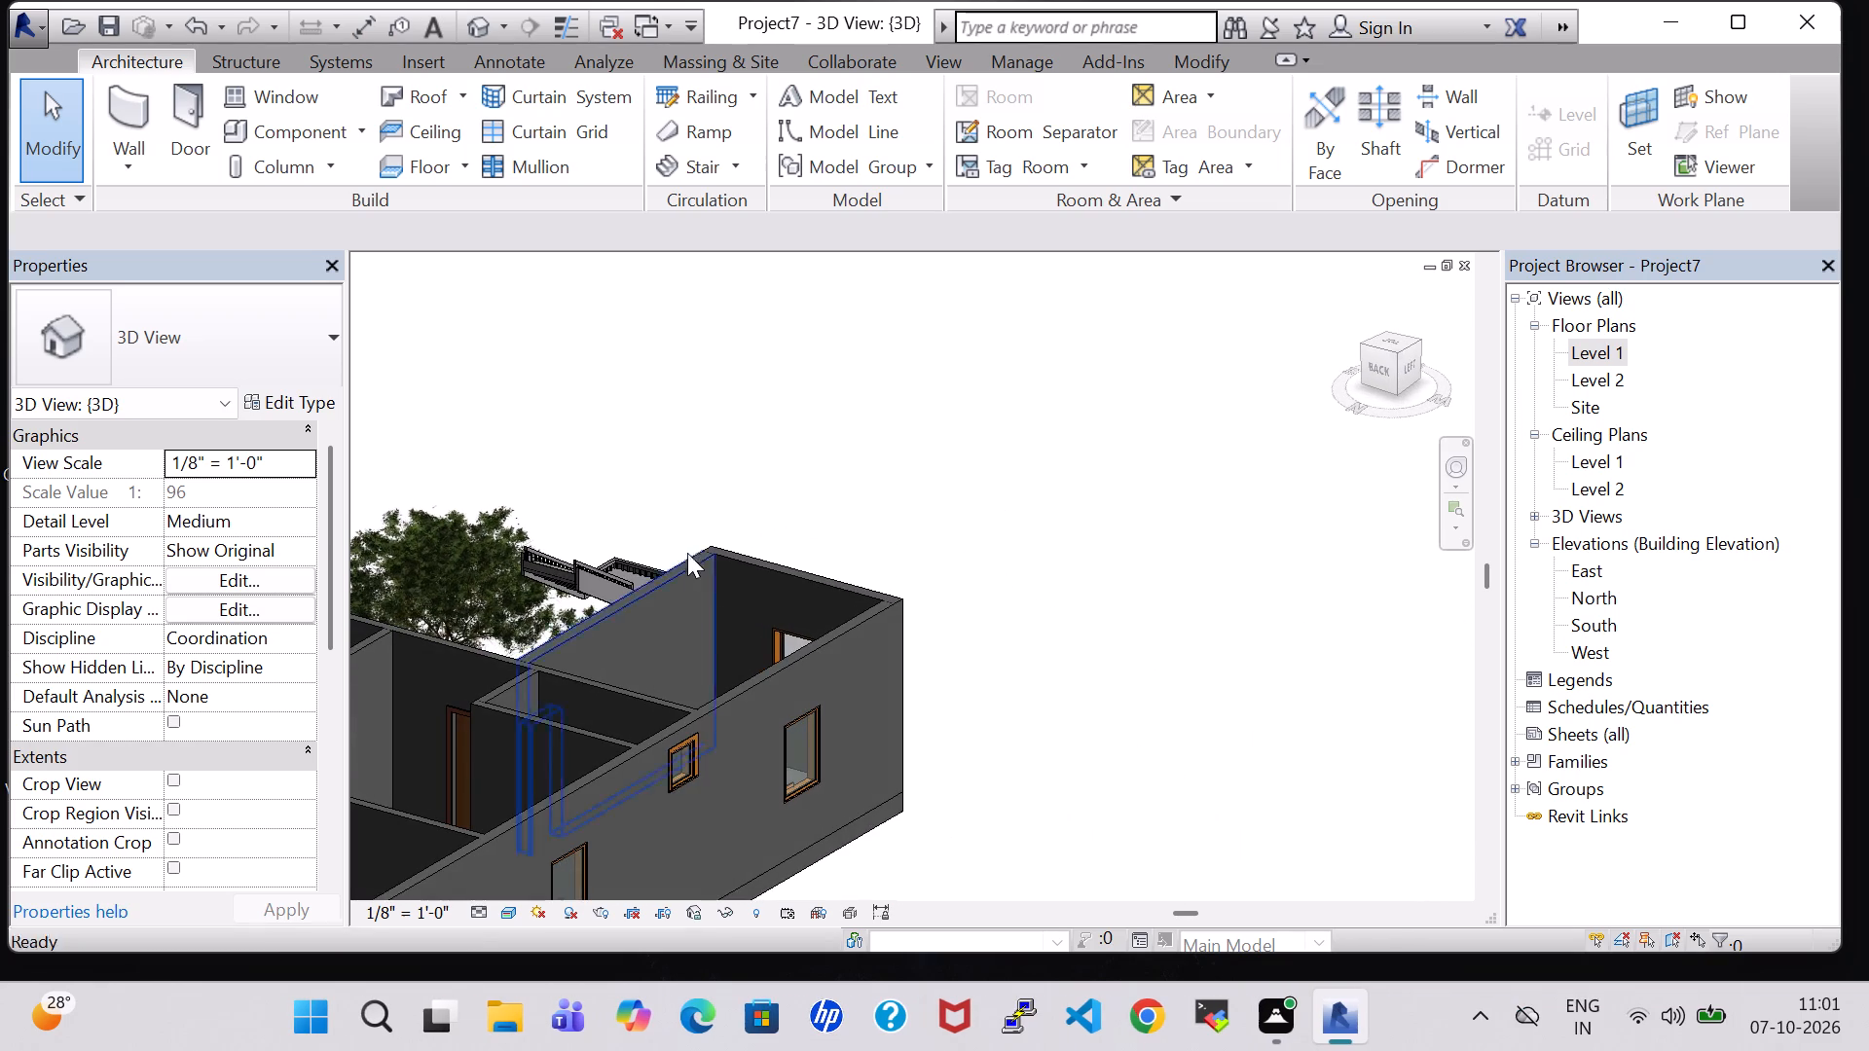
middle_drag(674, 393, 1053, 433)
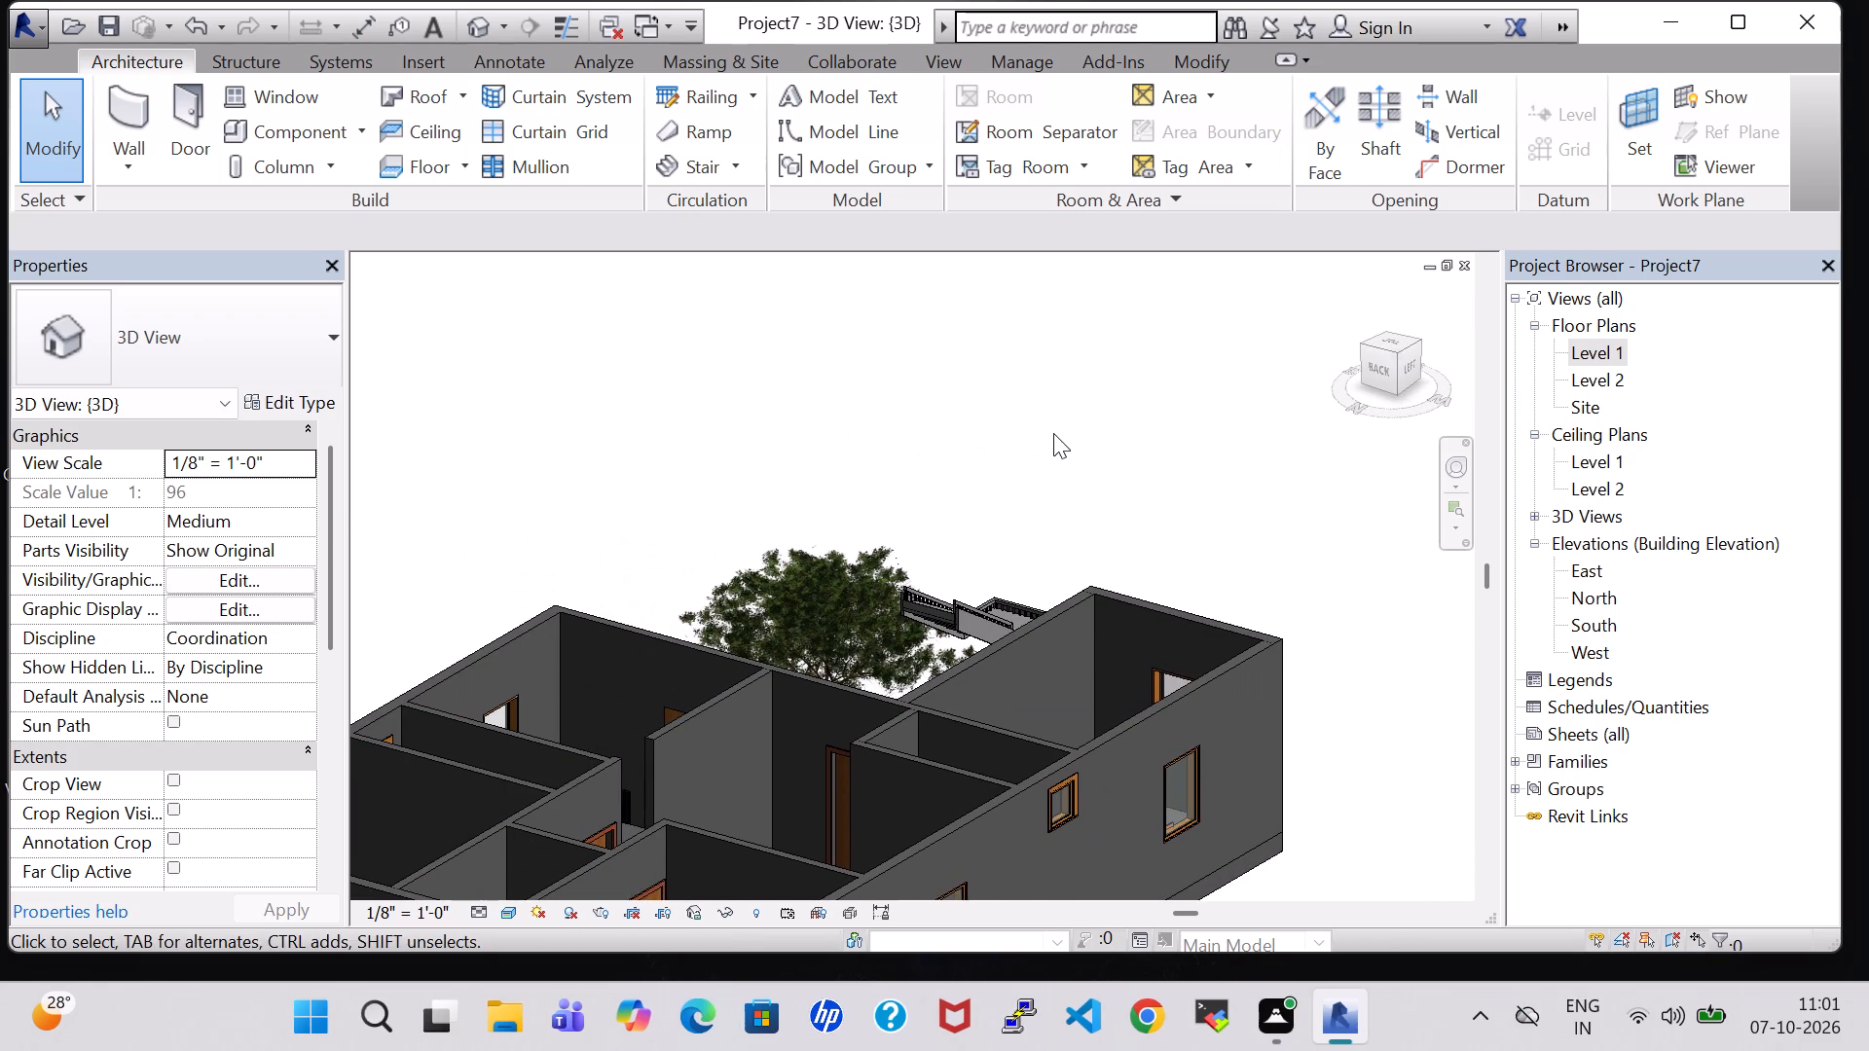
shift+middle_drag(1053, 433, 923, 338)
shift+scroll(934, 373, up, 1)
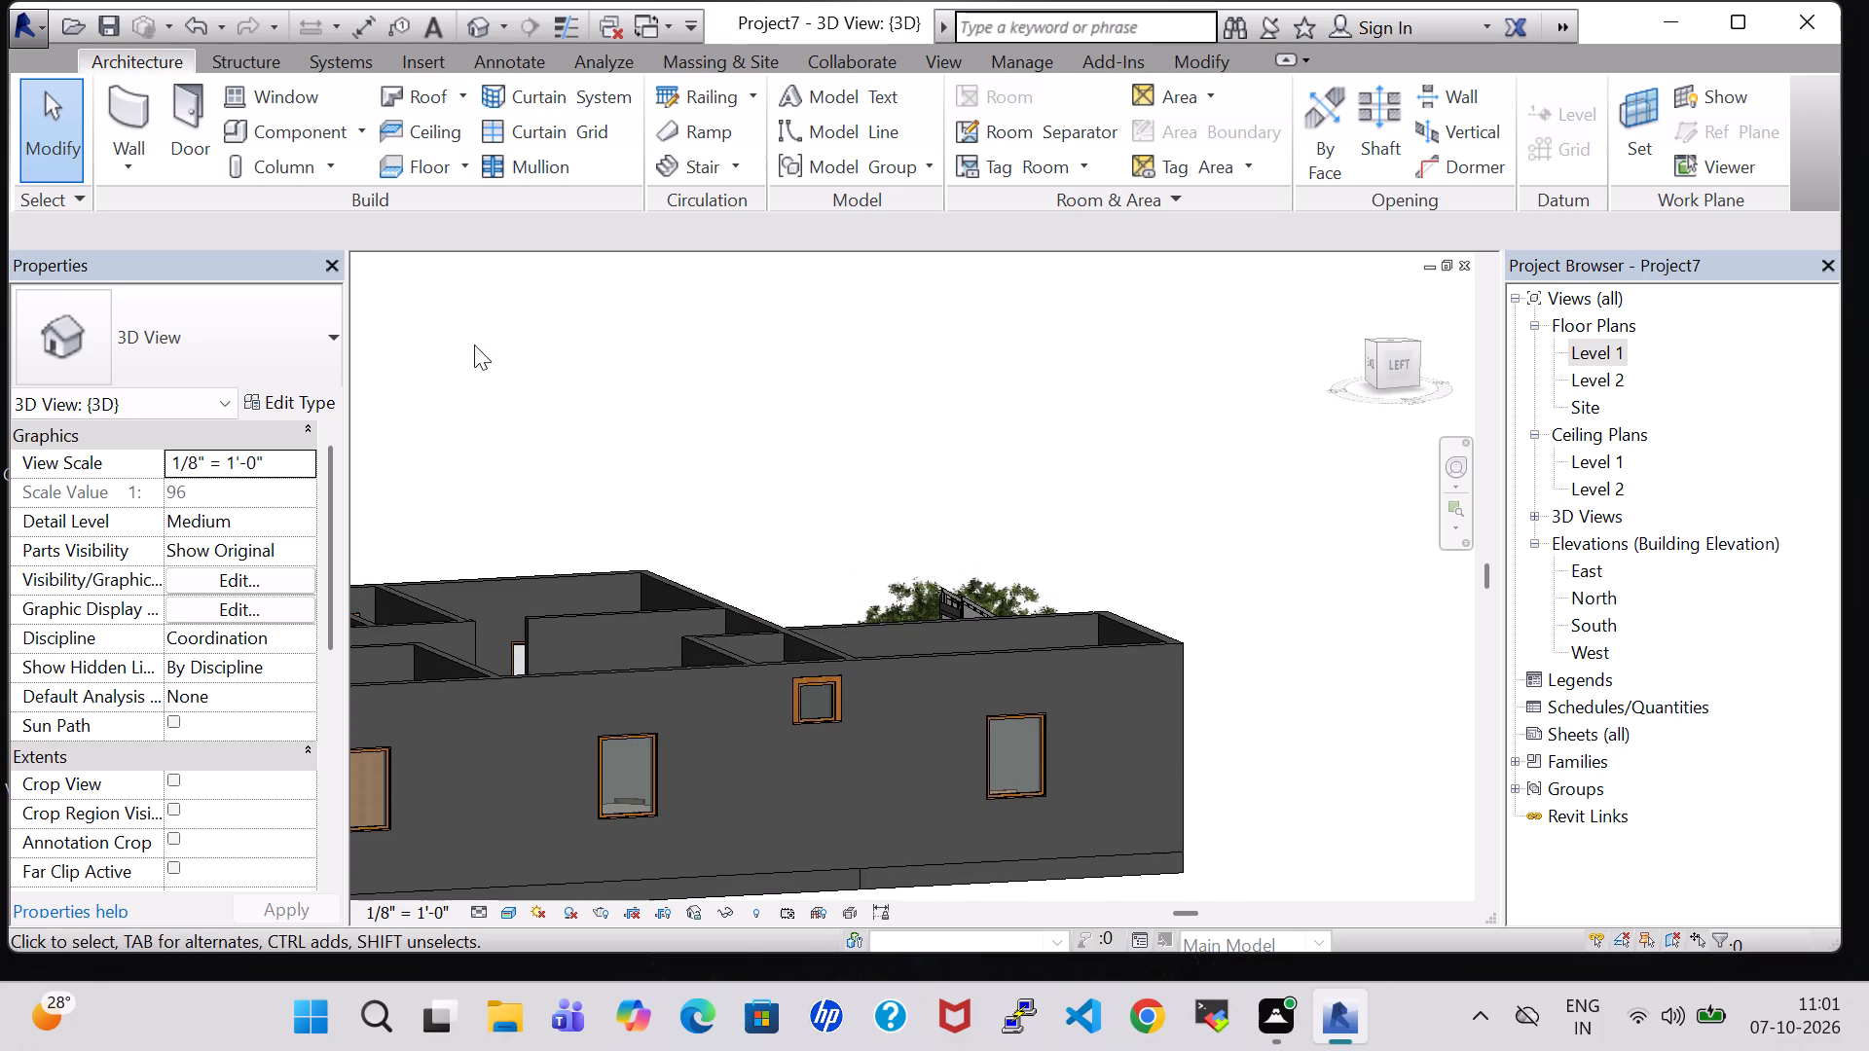
middle_drag(461, 419, 771, 448)
shift+middle_drag(912, 406, 766, 641)
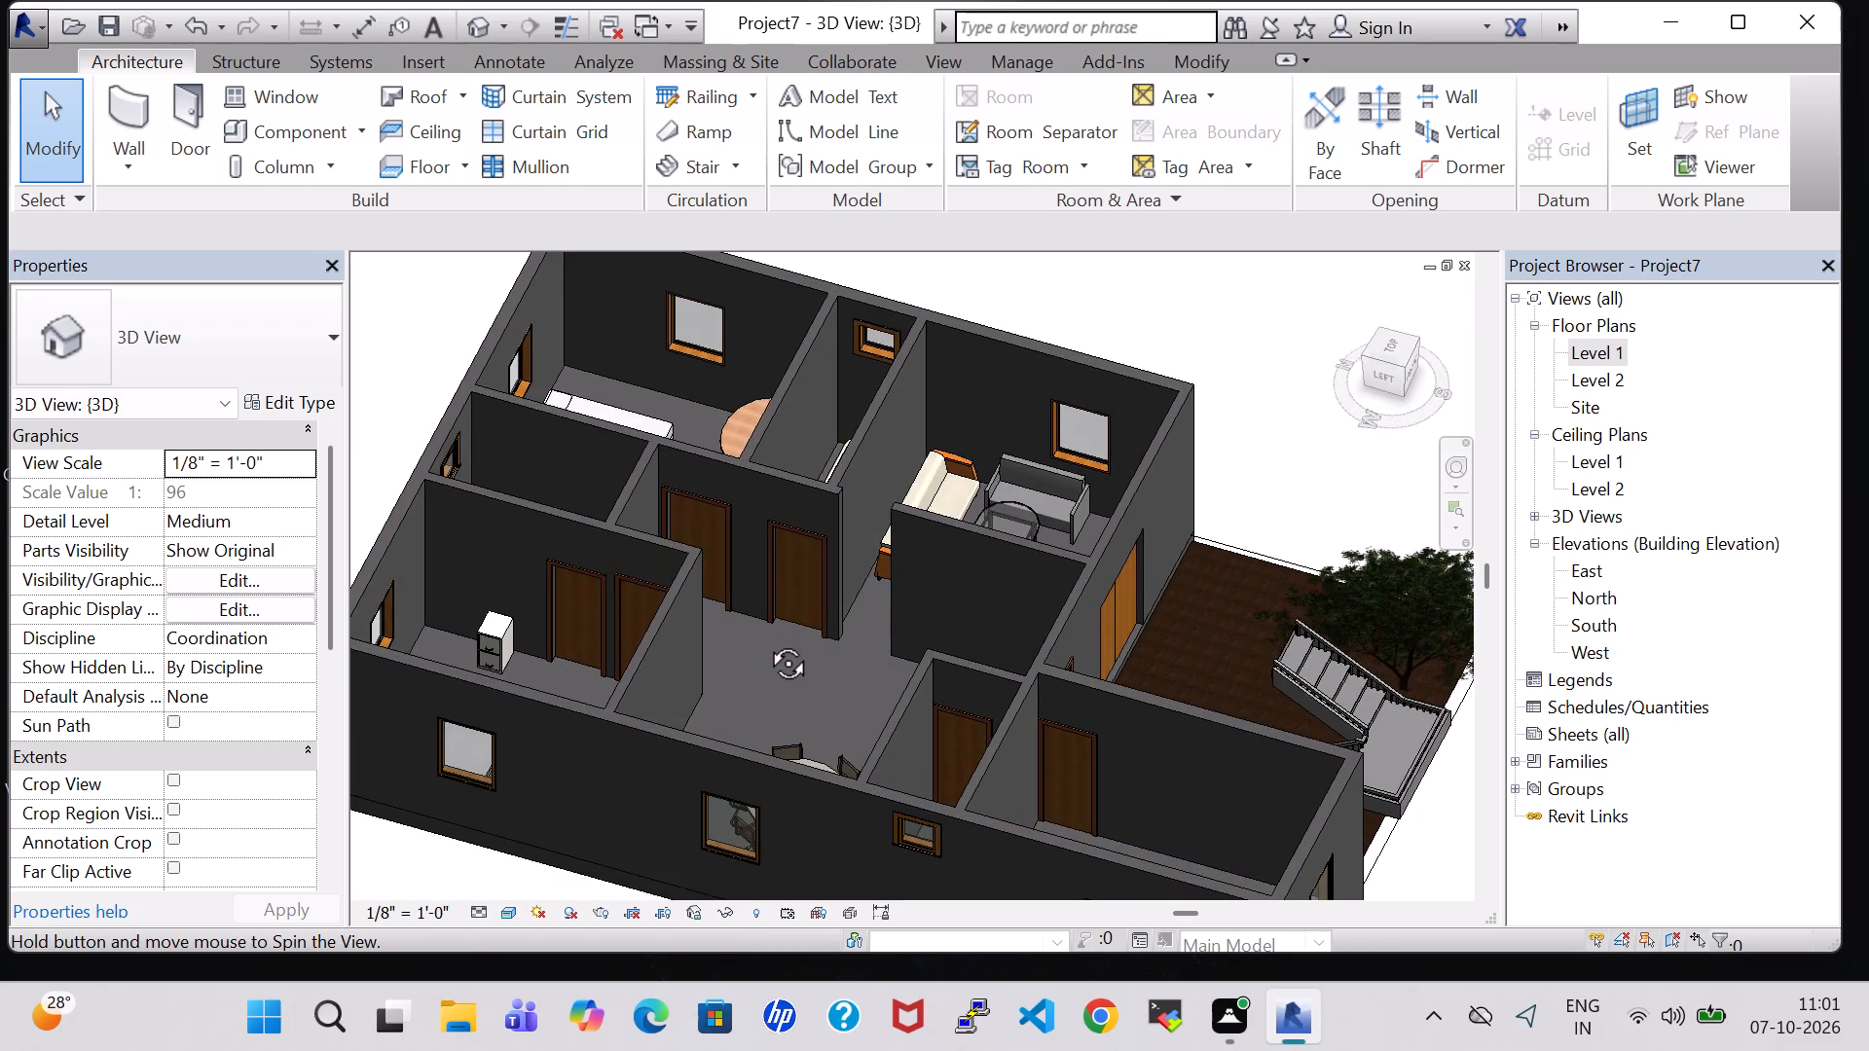
shift+middle_drag(766, 641, 881, 420)
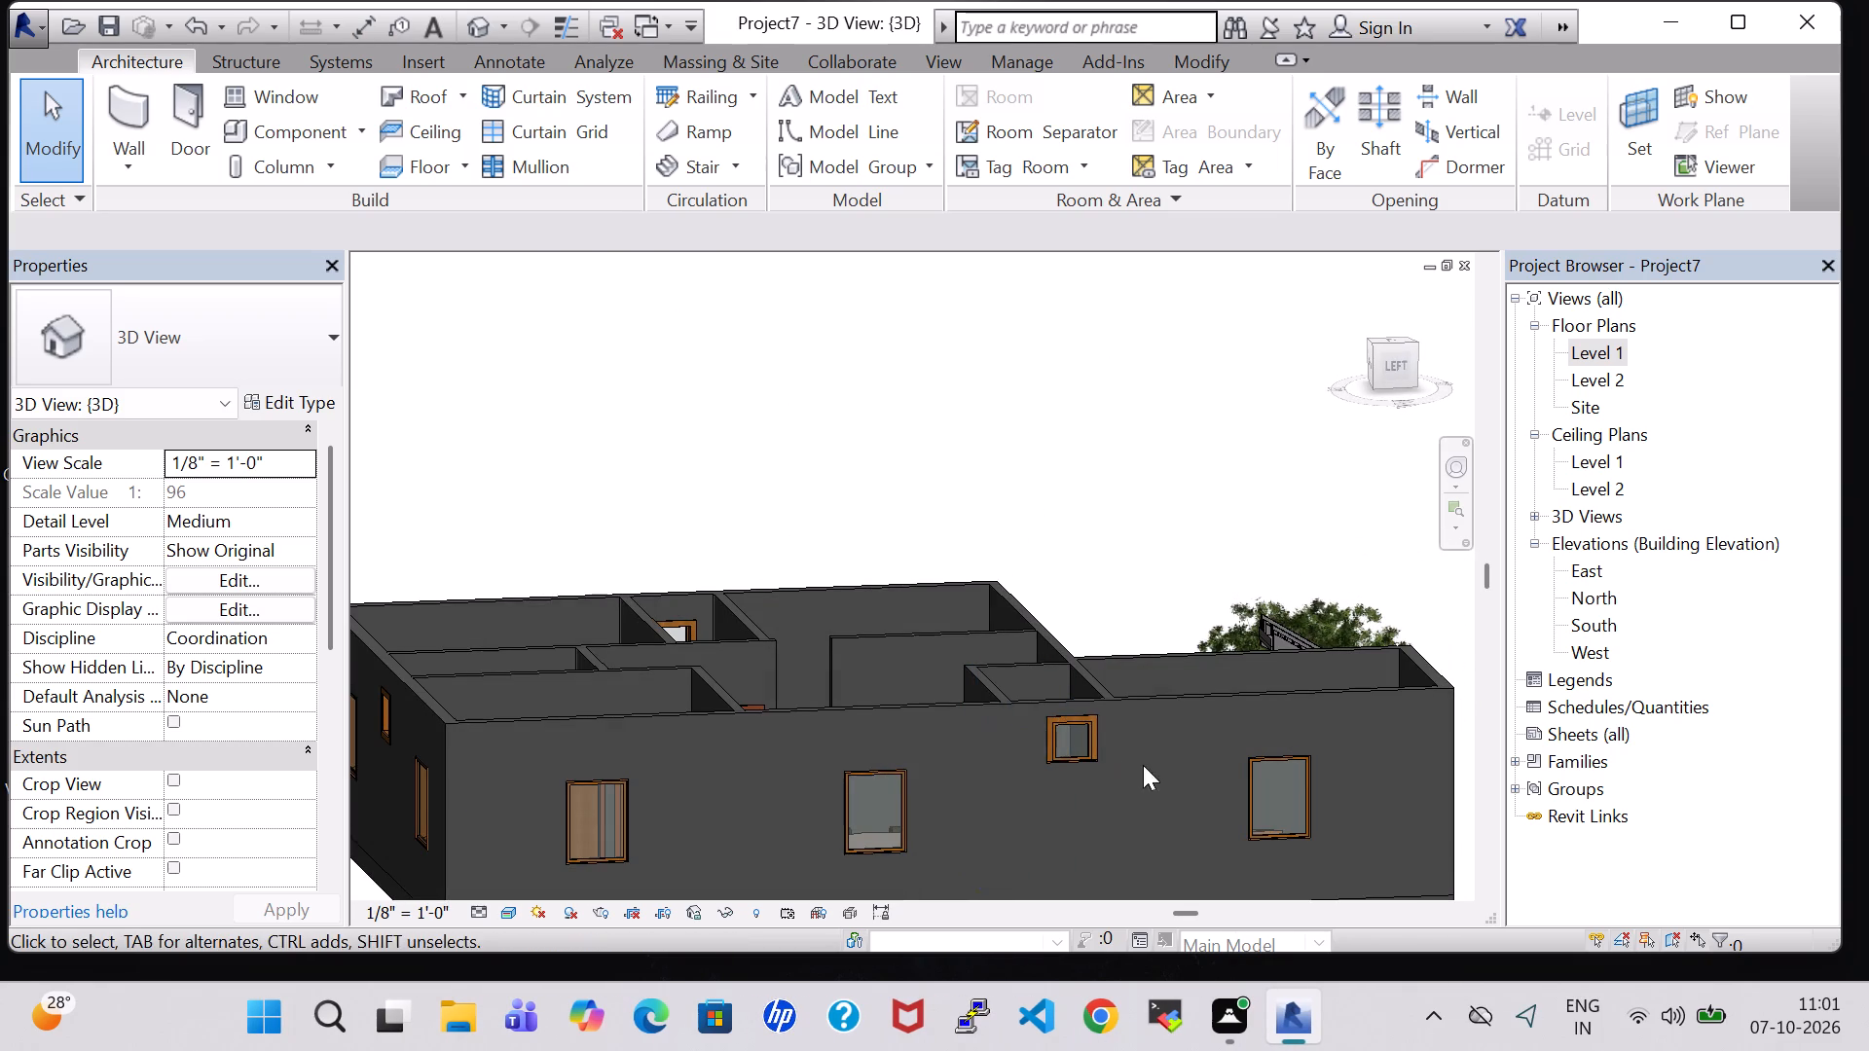
click(1084, 742)
key(Left)
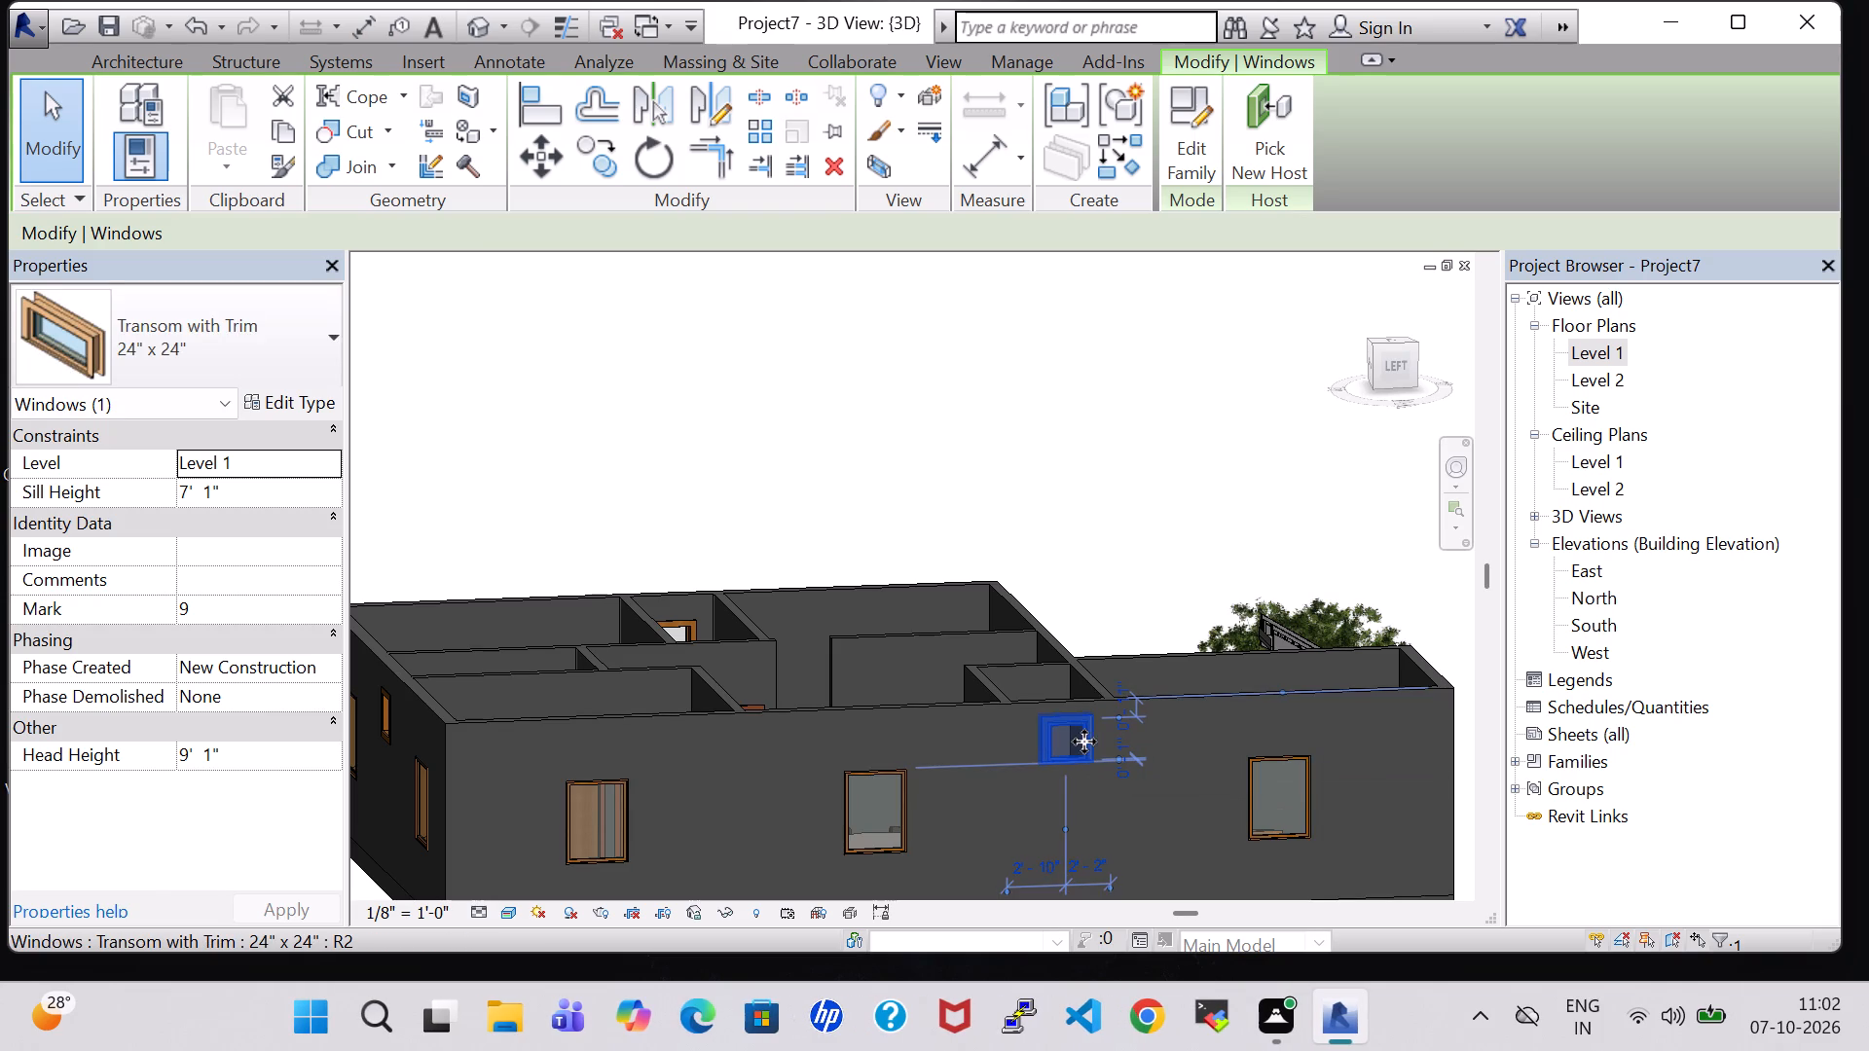
key(Down)
click(1097, 539)
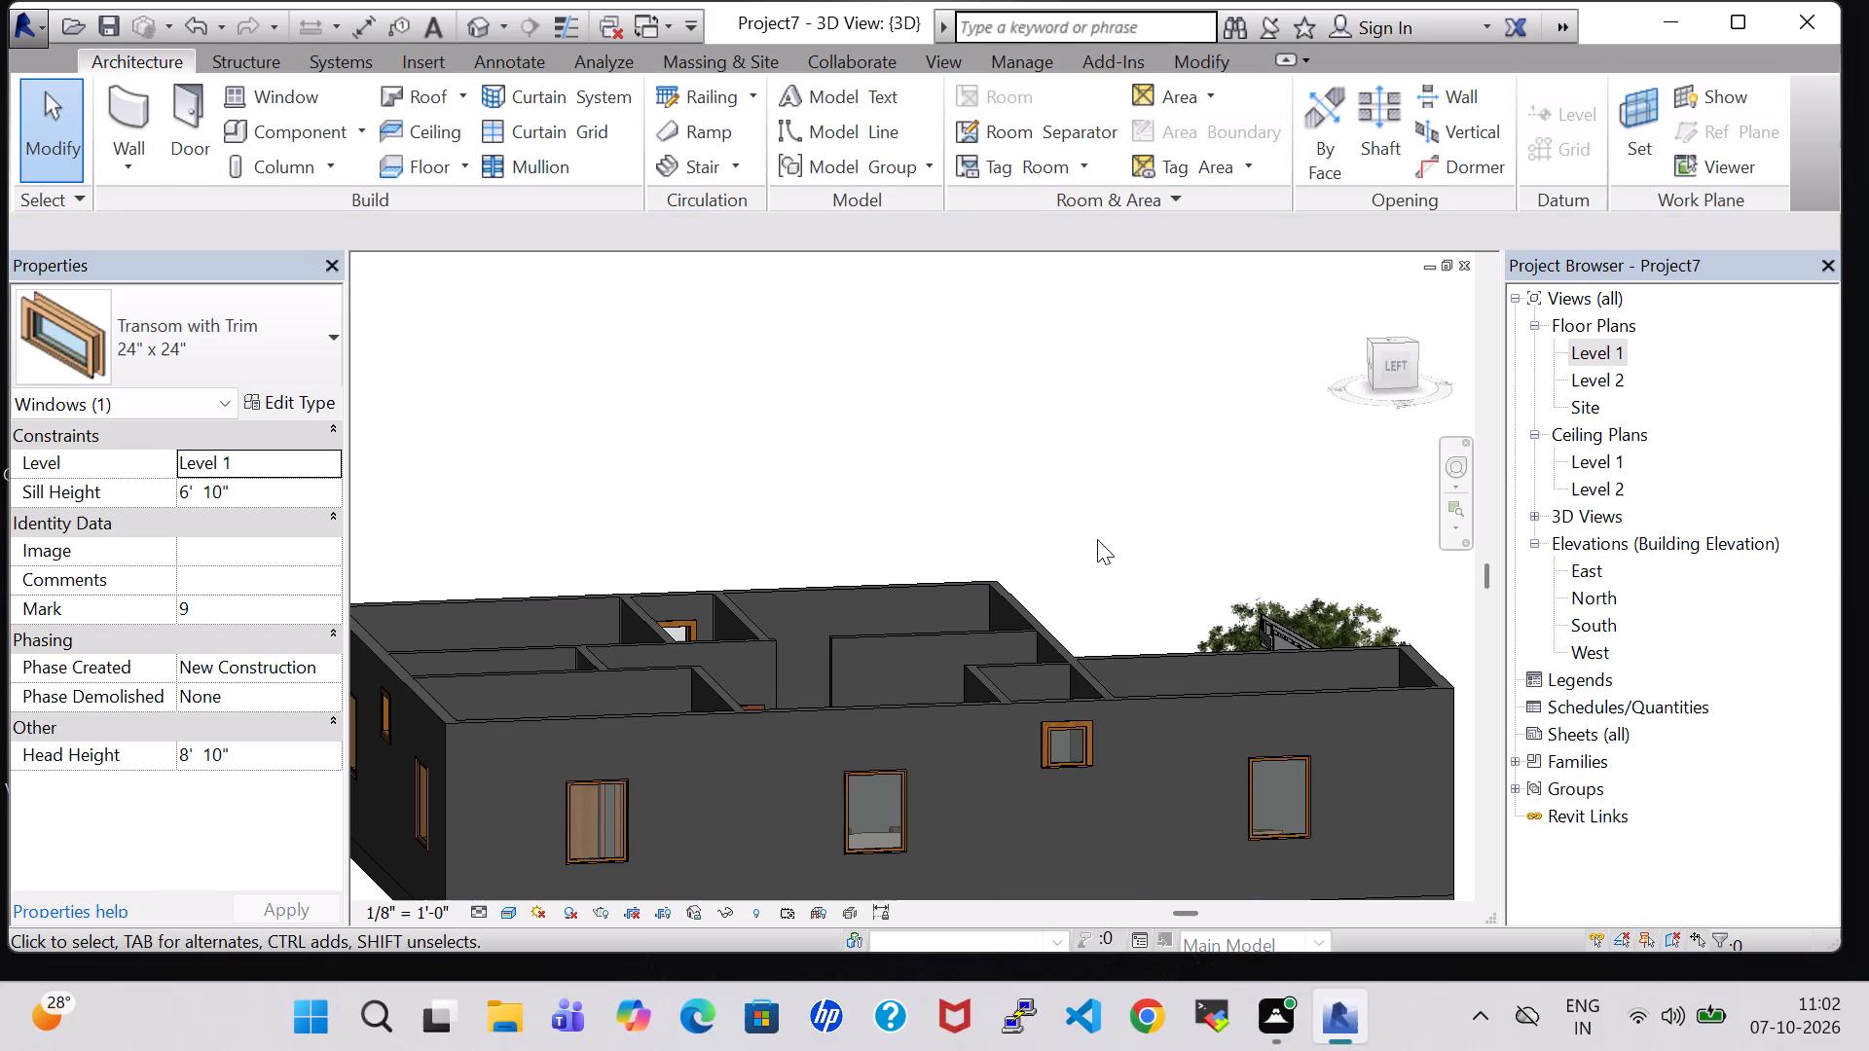
Examine the furnished rooms from above in 3D, then look closely at the kitchen counter, sink and stove.
scroll(1097, 539, up, 1)
shift+middle_drag(1097, 539, 862, 724)
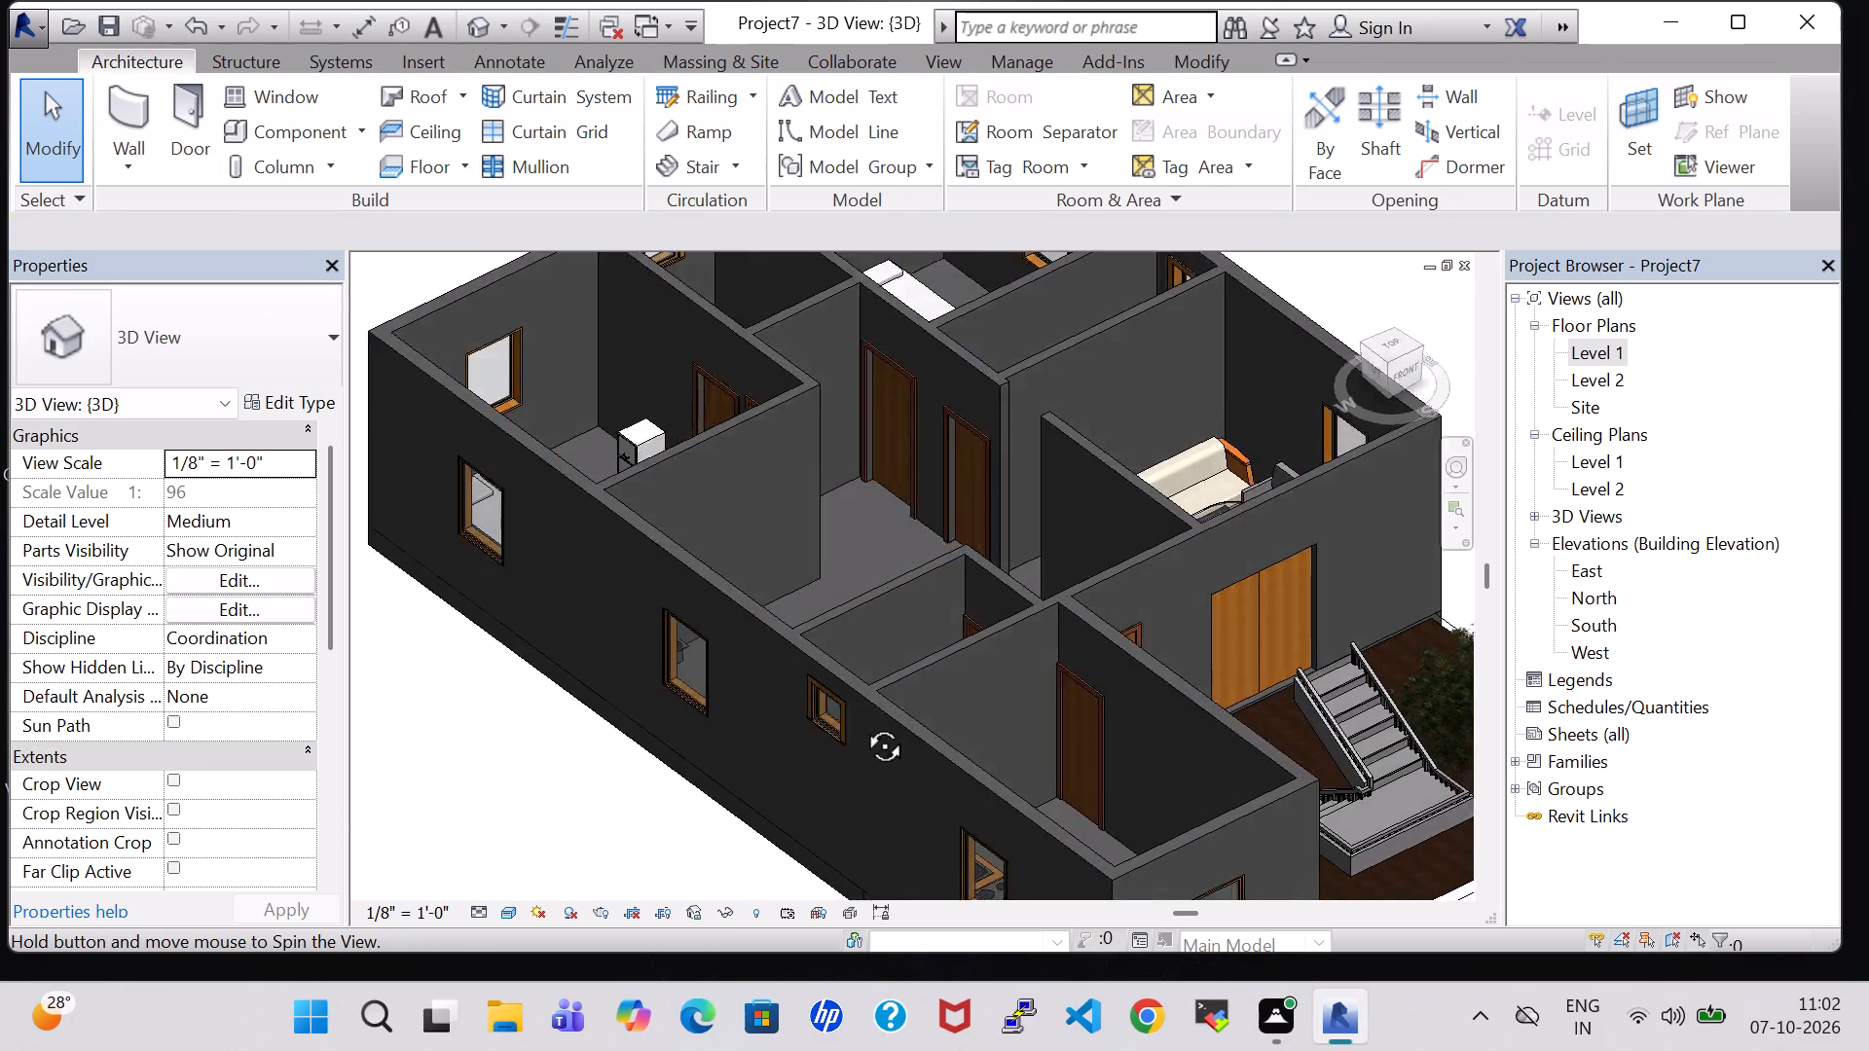
shift+middle_drag(862, 724, 661, 816)
scroll(741, 501, up, 1)
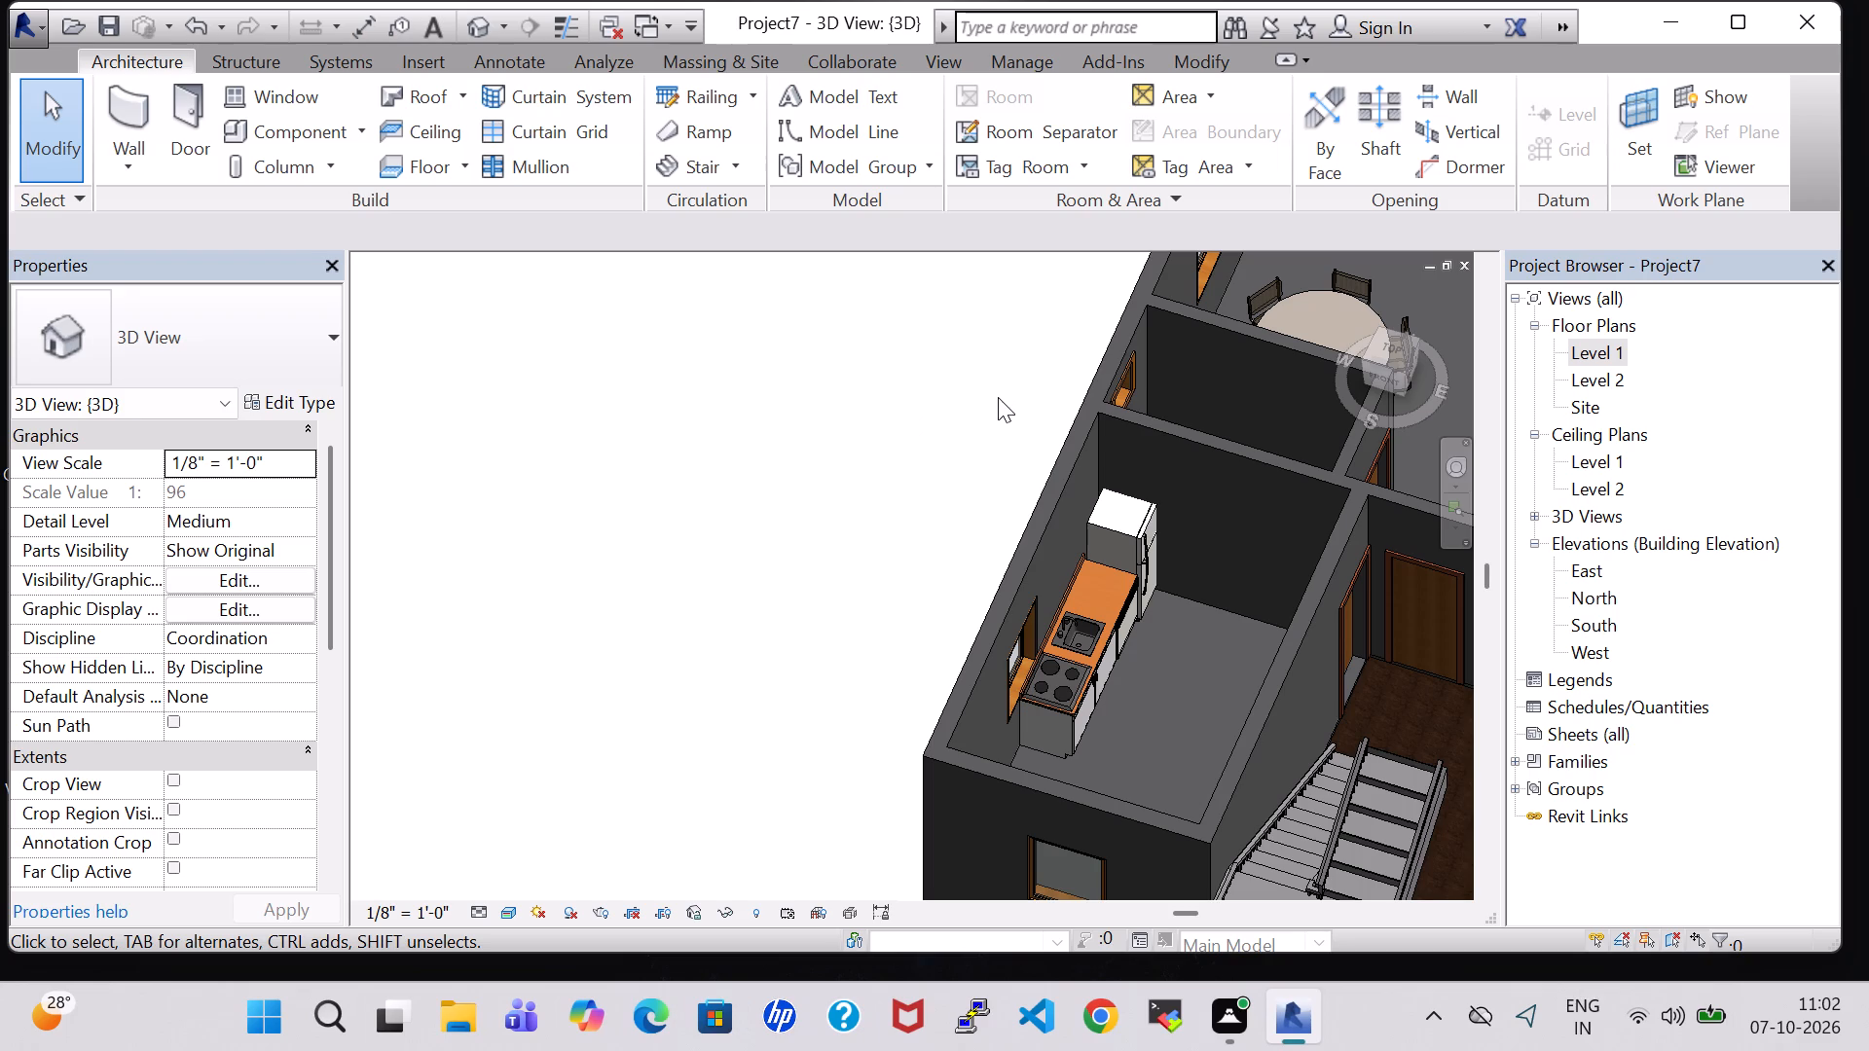
scroll(947, 392, up, 1)
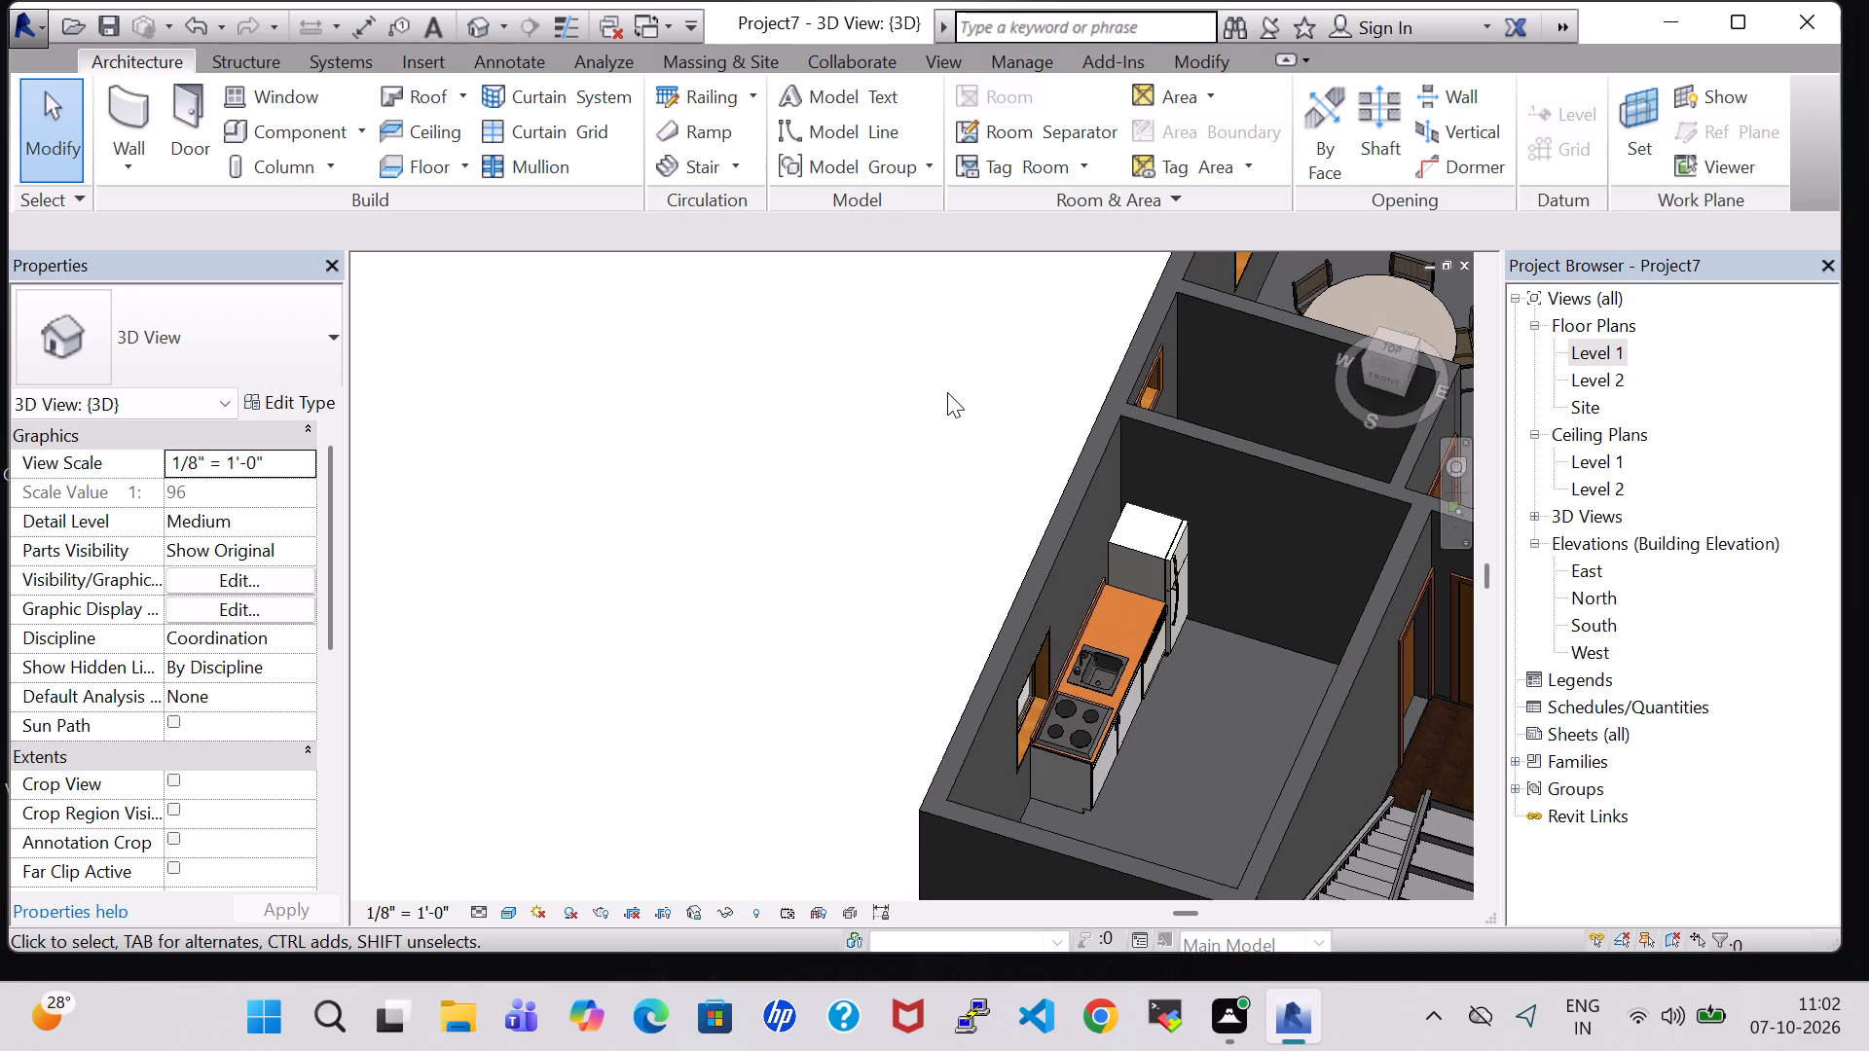
middle_drag(947, 392, 843, 435)
scroll(843, 435, up, 1)
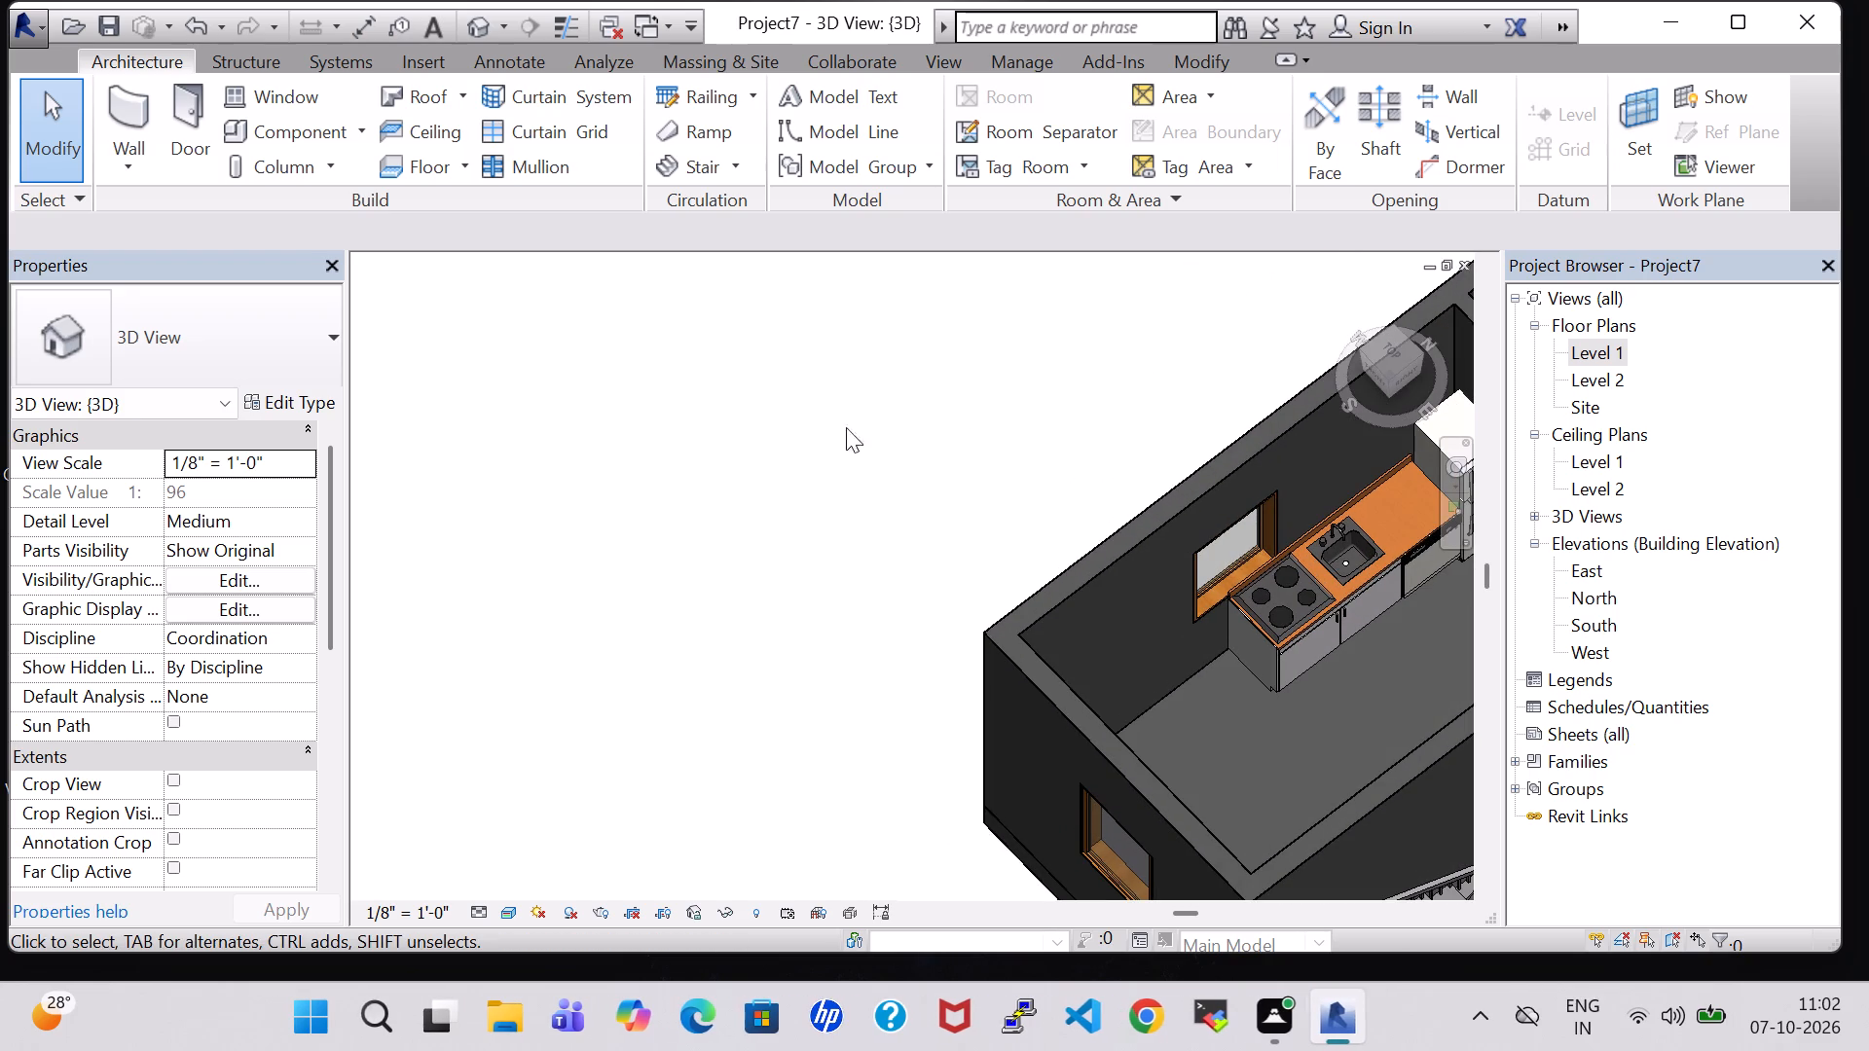
shift+middle_drag(766, 436, 916, 570)
middle_drag(915, 552, 806, 478)
scroll(915, 552, up, 1)
On the Level 1 floor plan, start loading a component family and look through the library's Cable Tray and Annotations folders.
double_click(1614, 351)
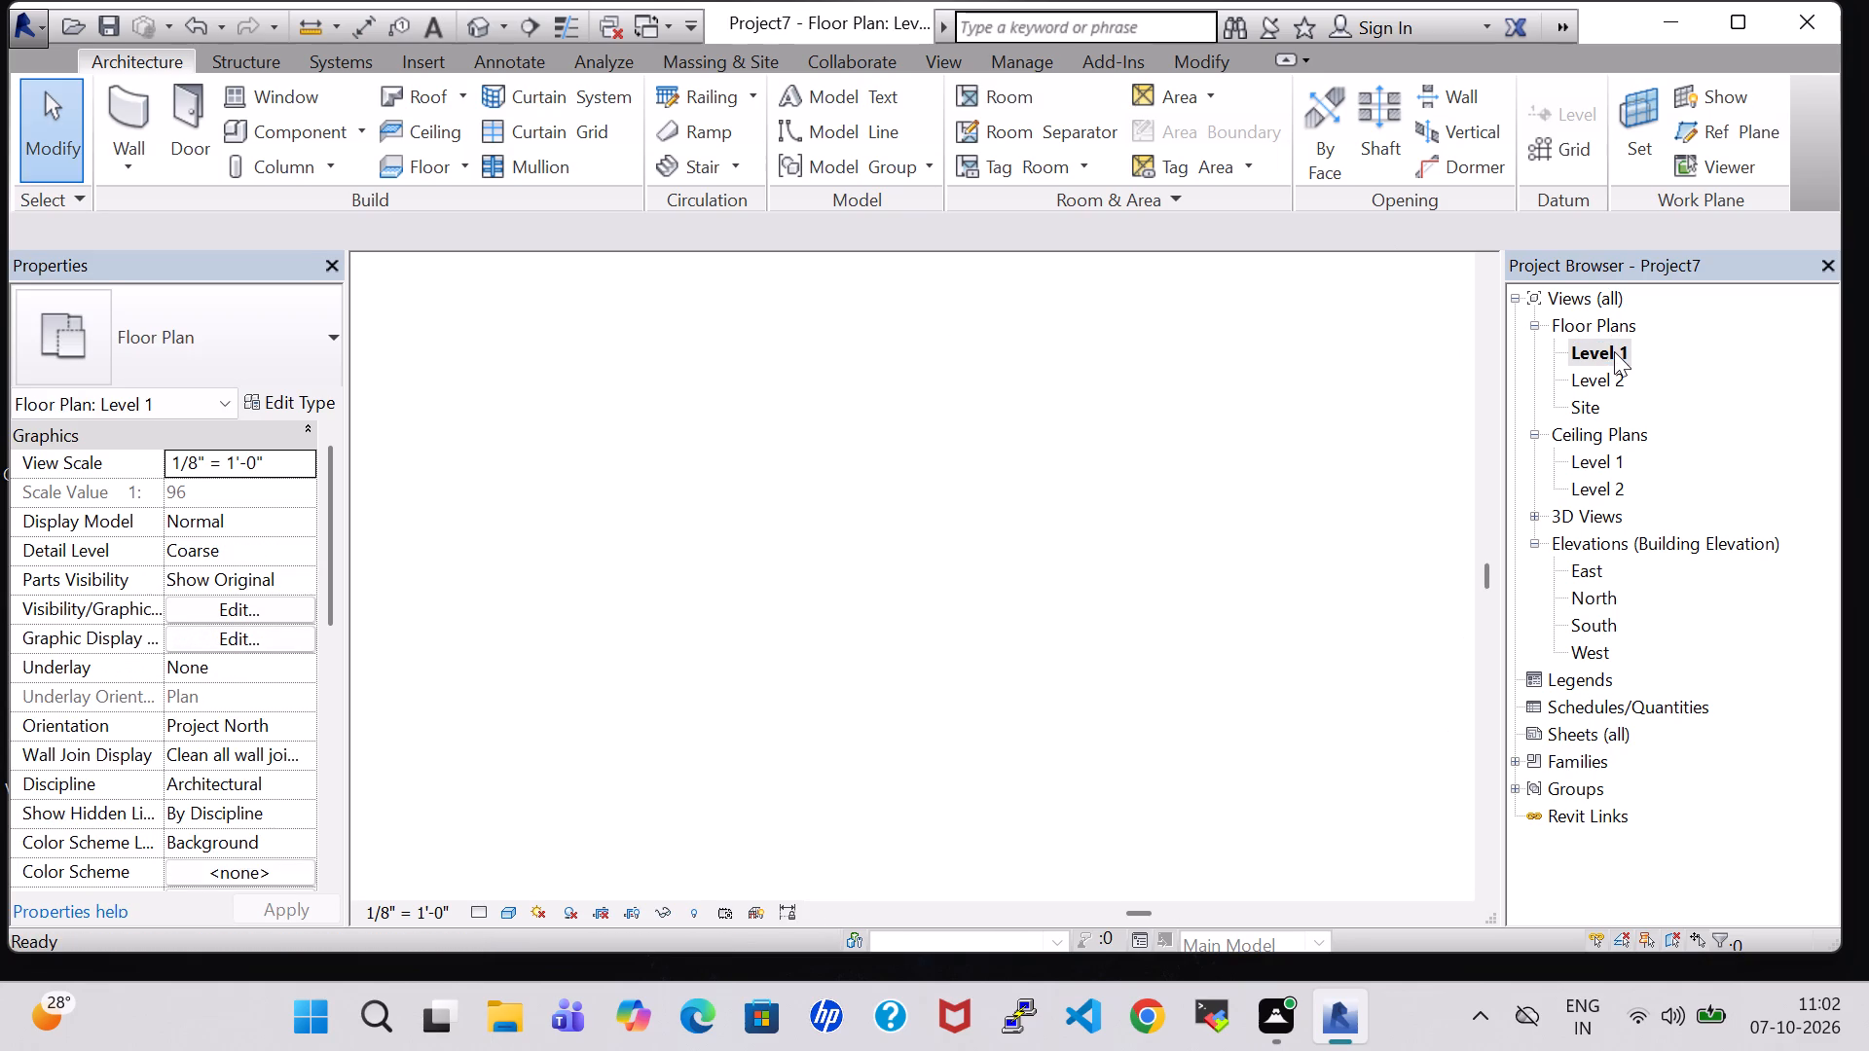
scroll(1434, 689, up, 1)
middle_drag(1434, 689, 1400, 363)
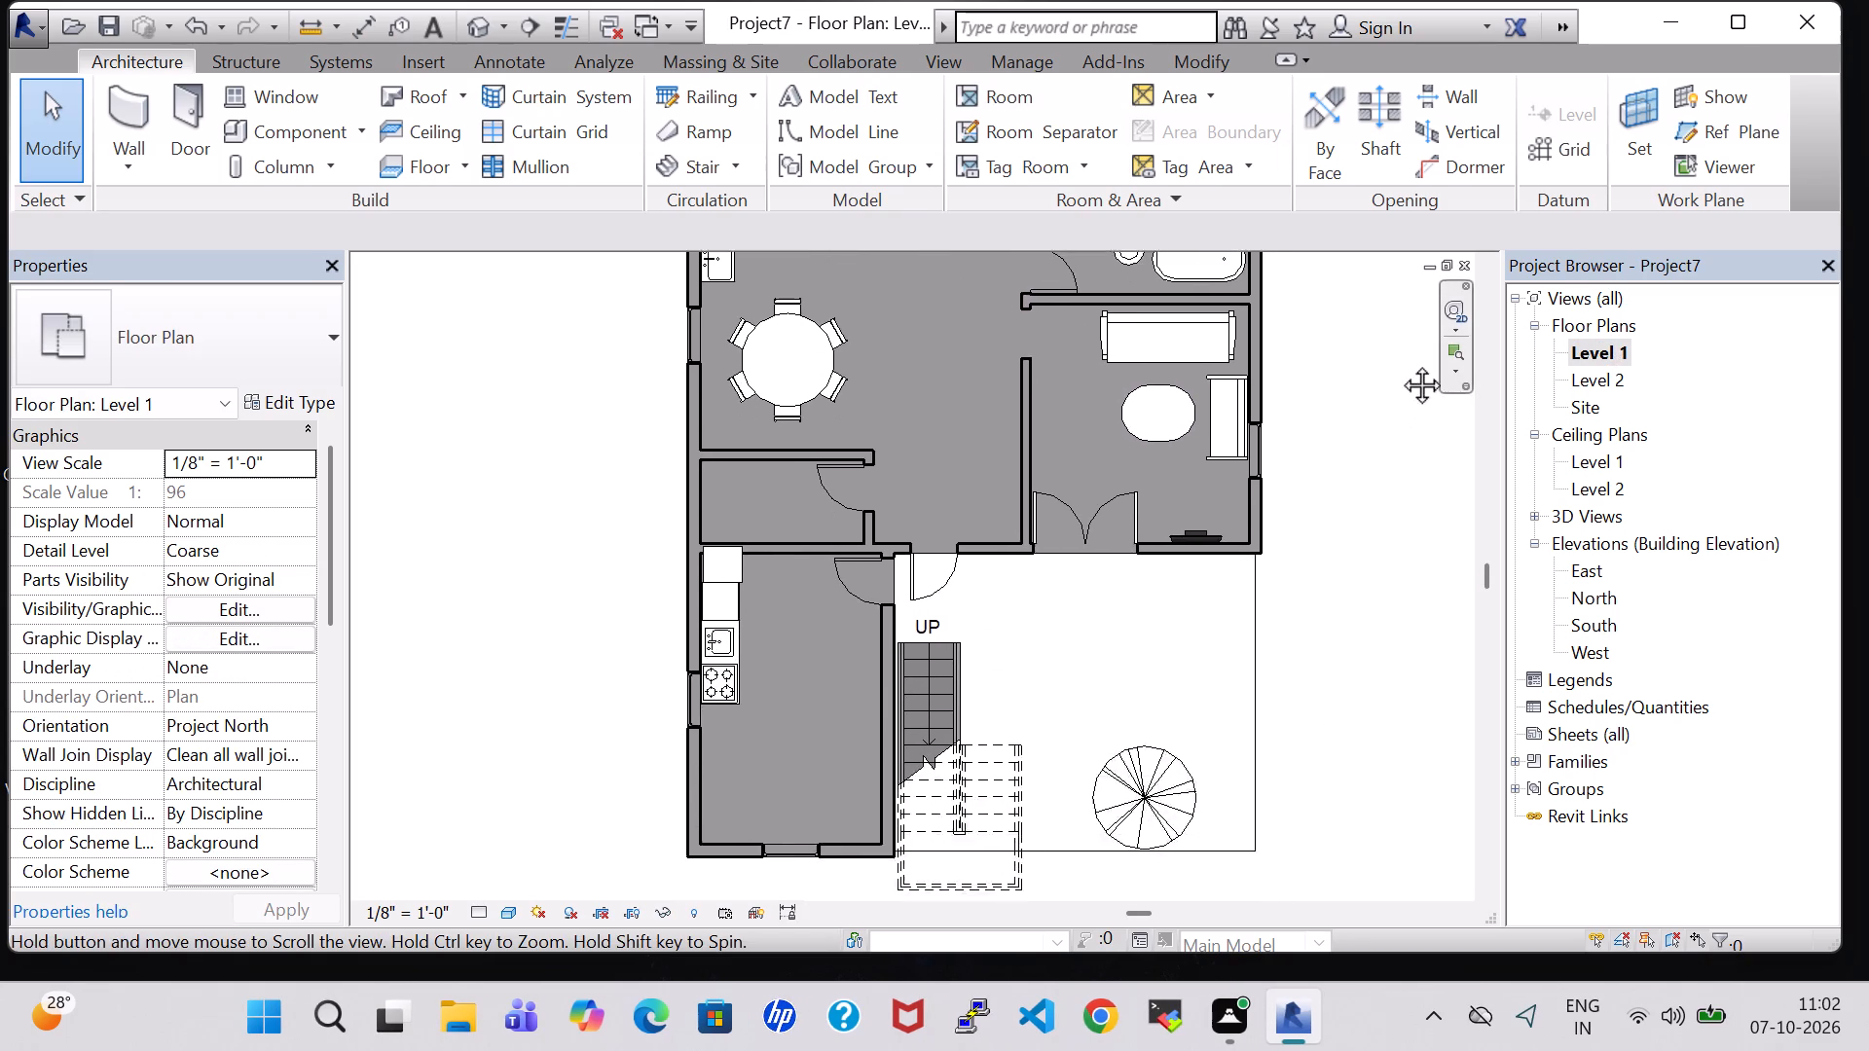
middle_drag(1400, 363, 1411, 335)
click(286, 134)
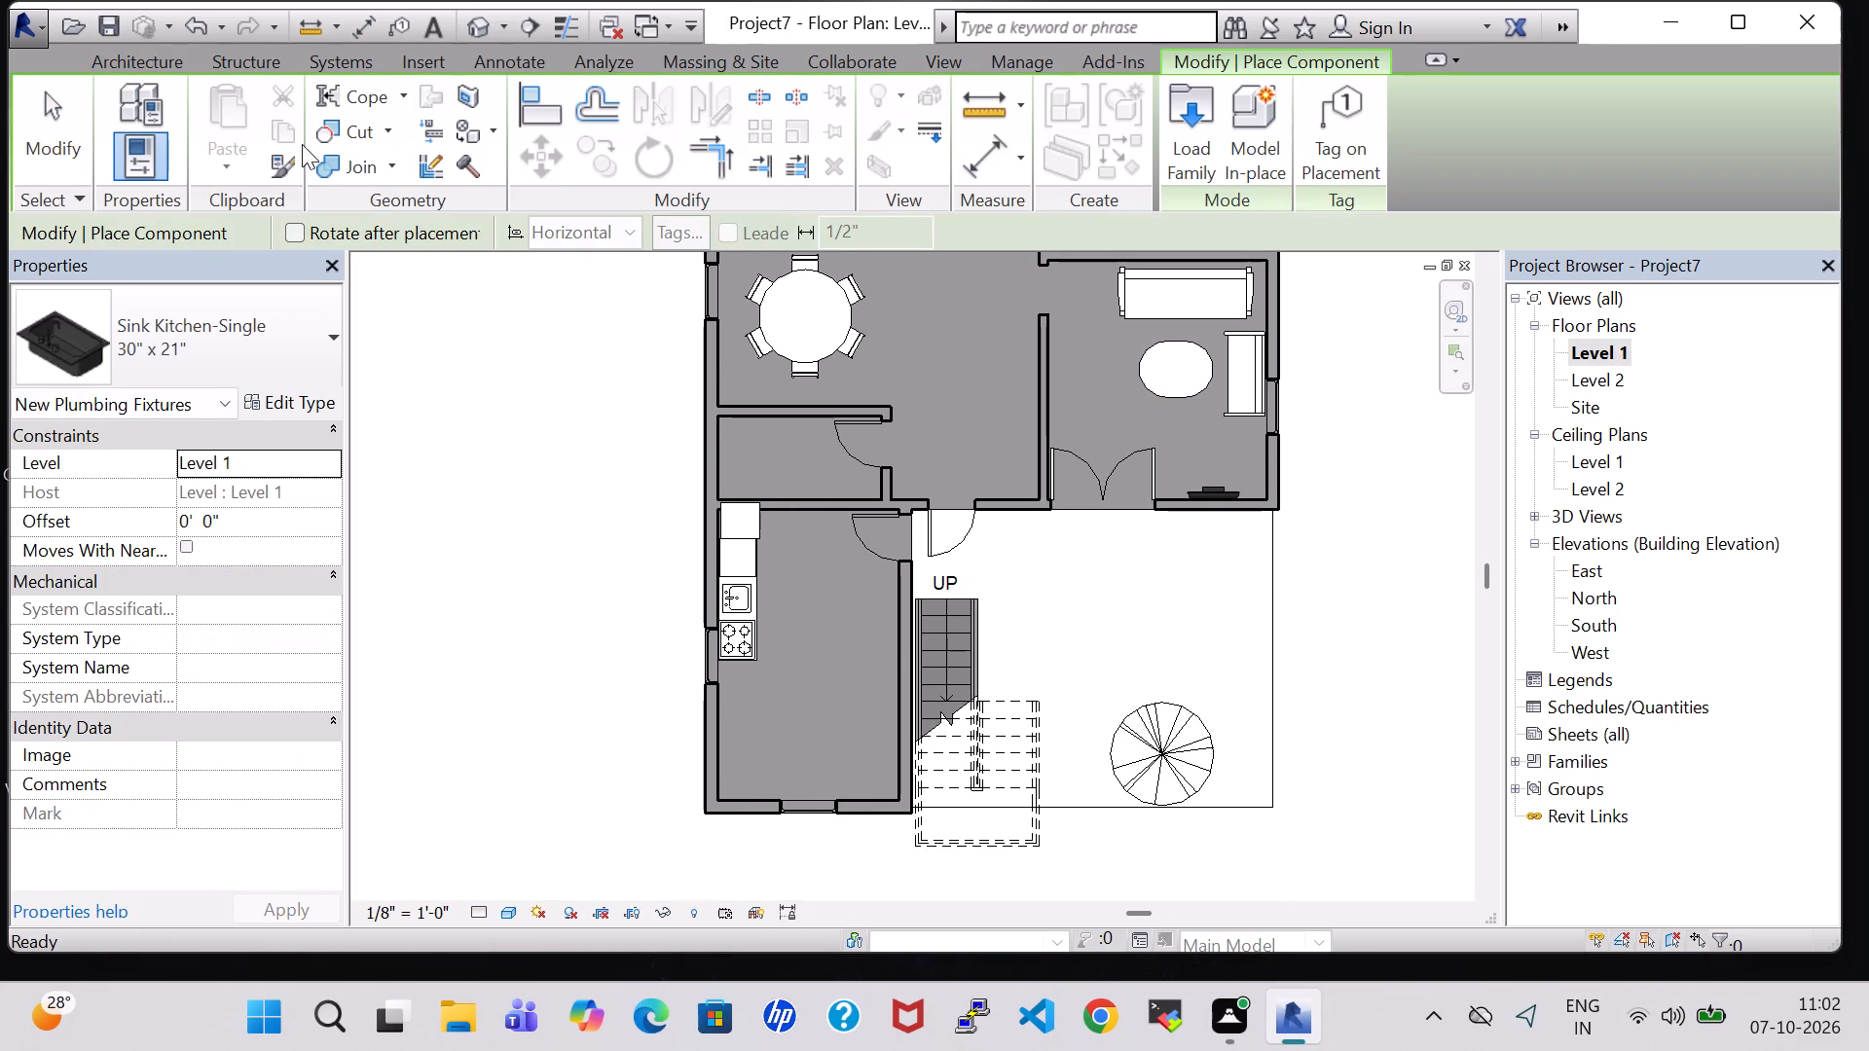
click(1174, 152)
double_click(828, 344)
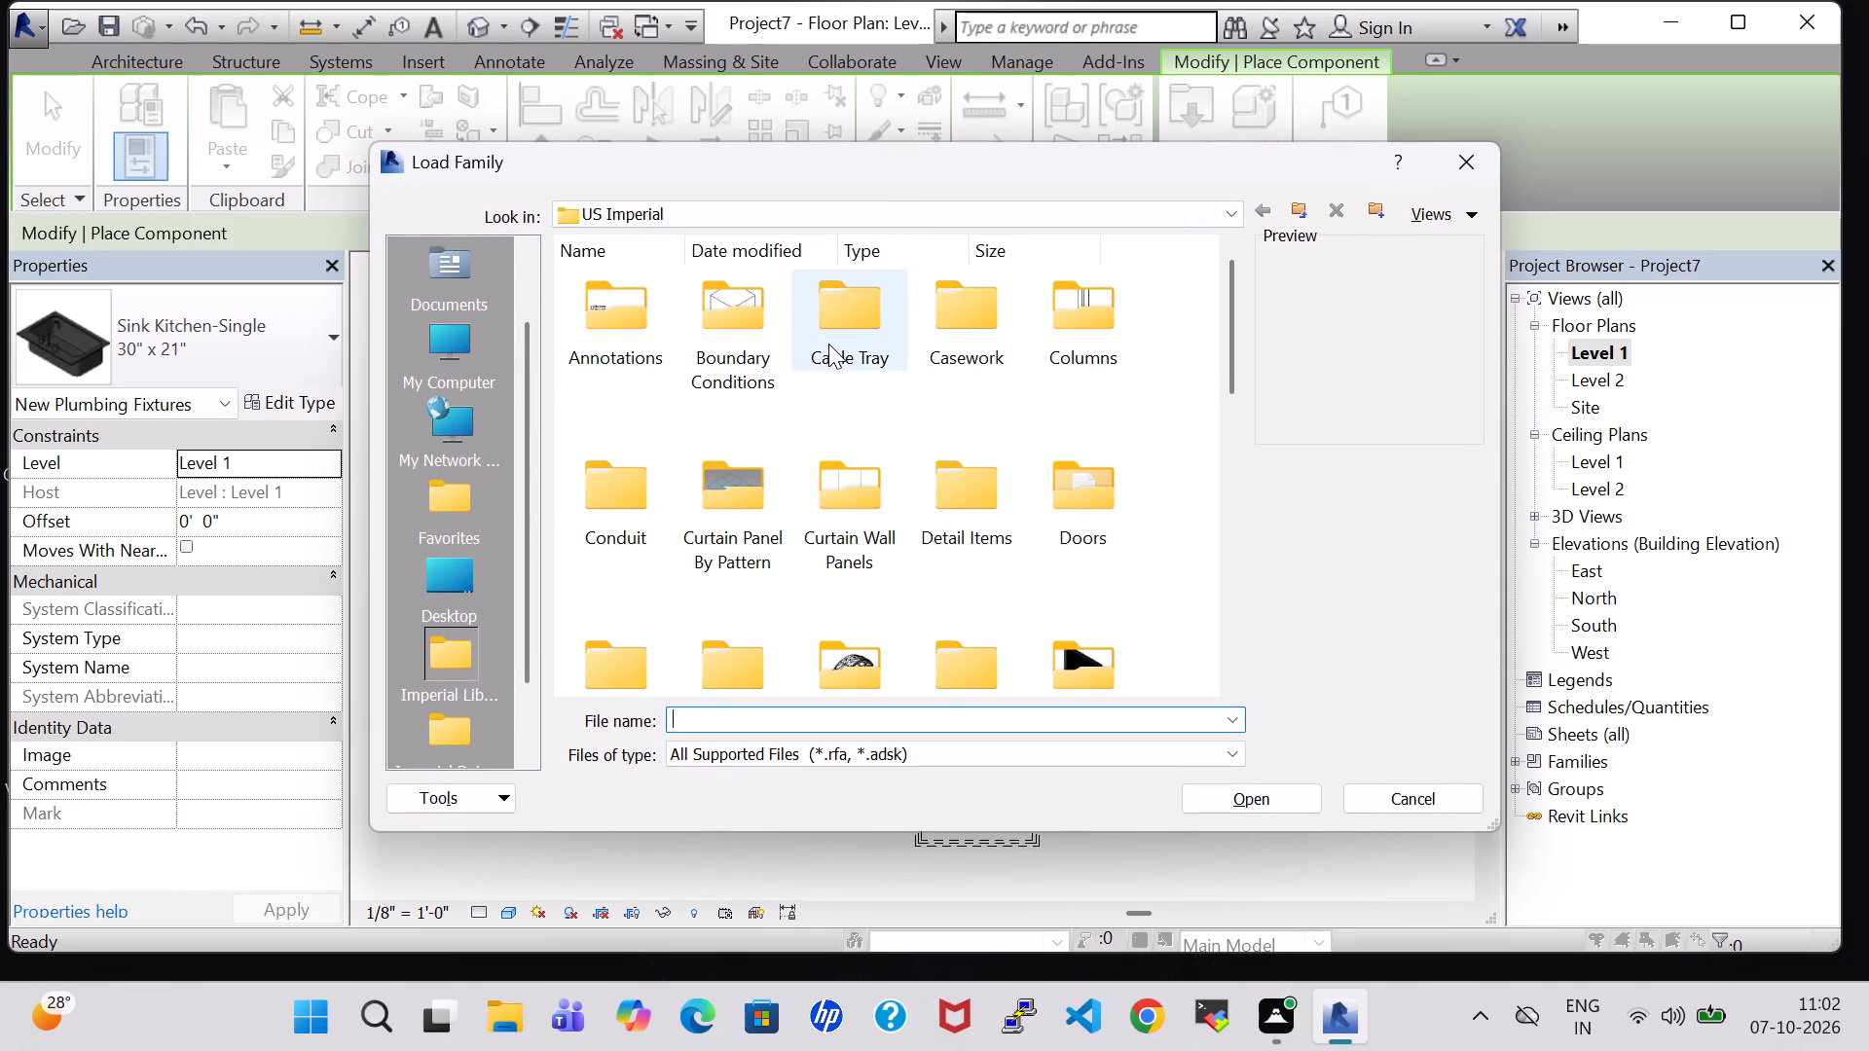
double_click(625, 339)
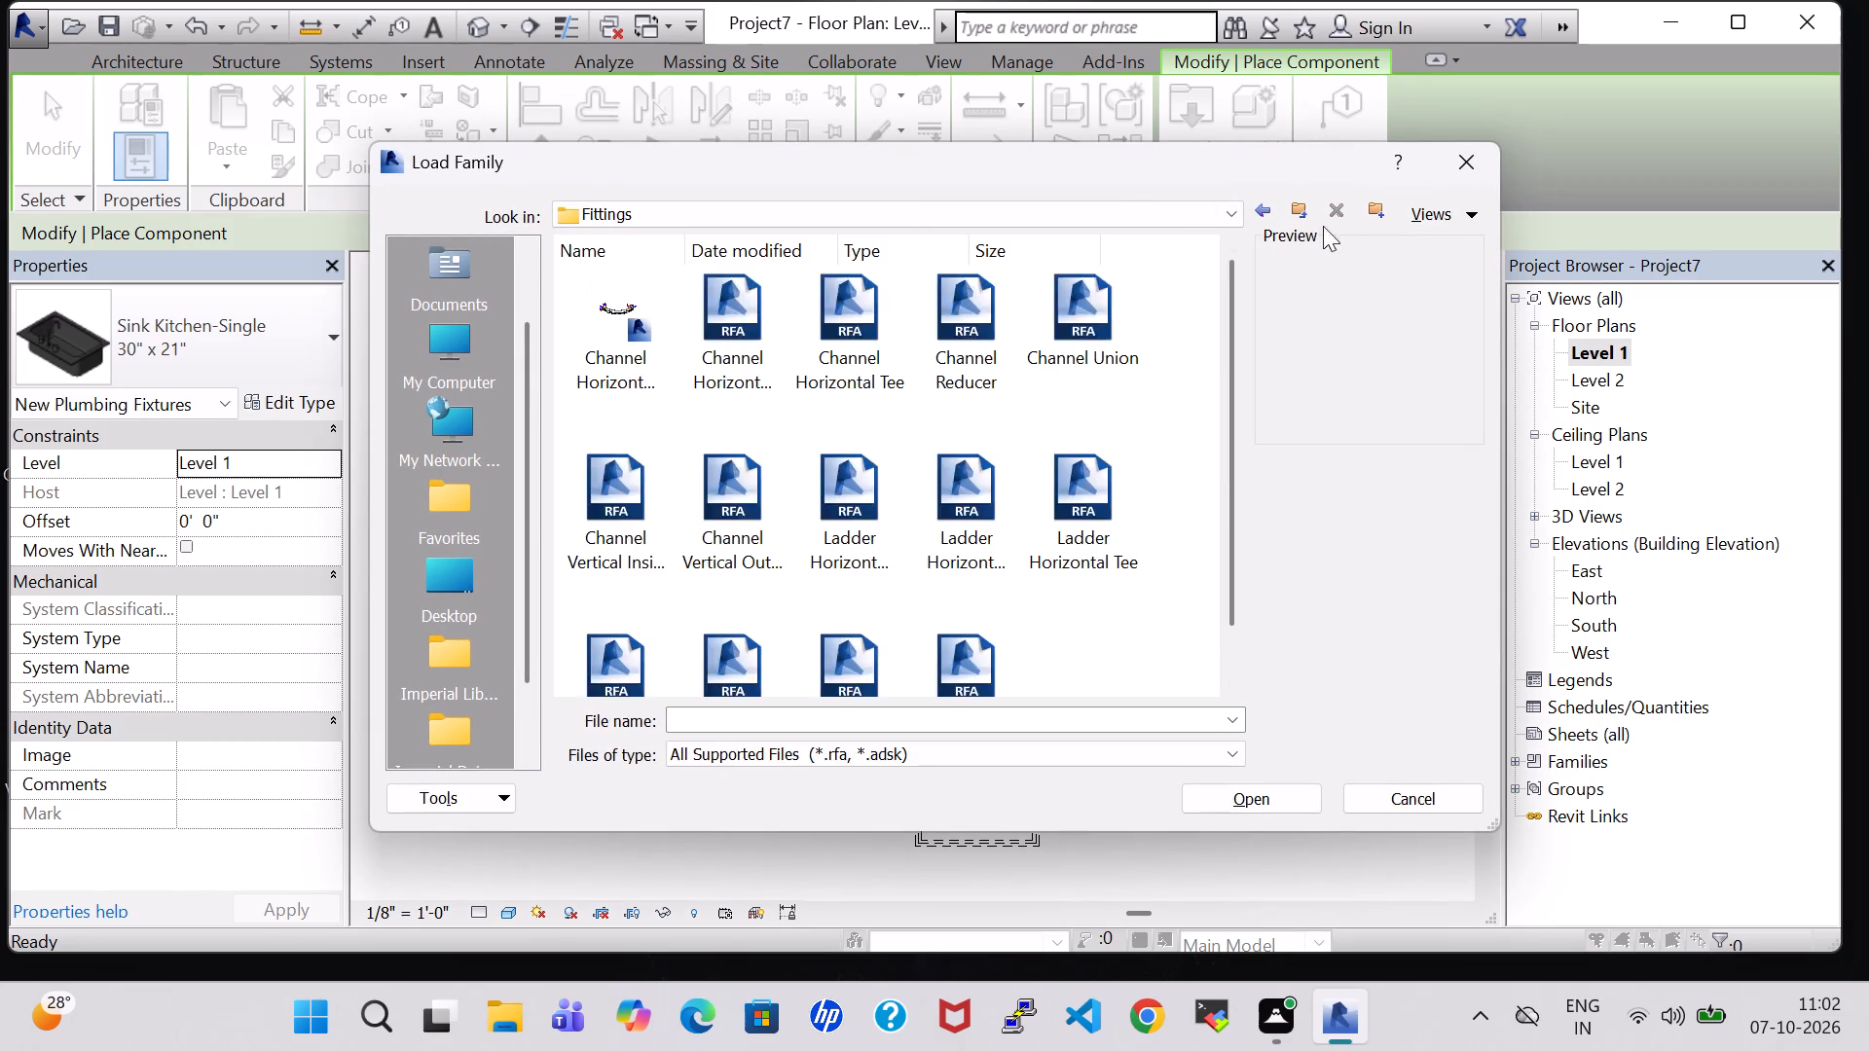
click(1269, 220)
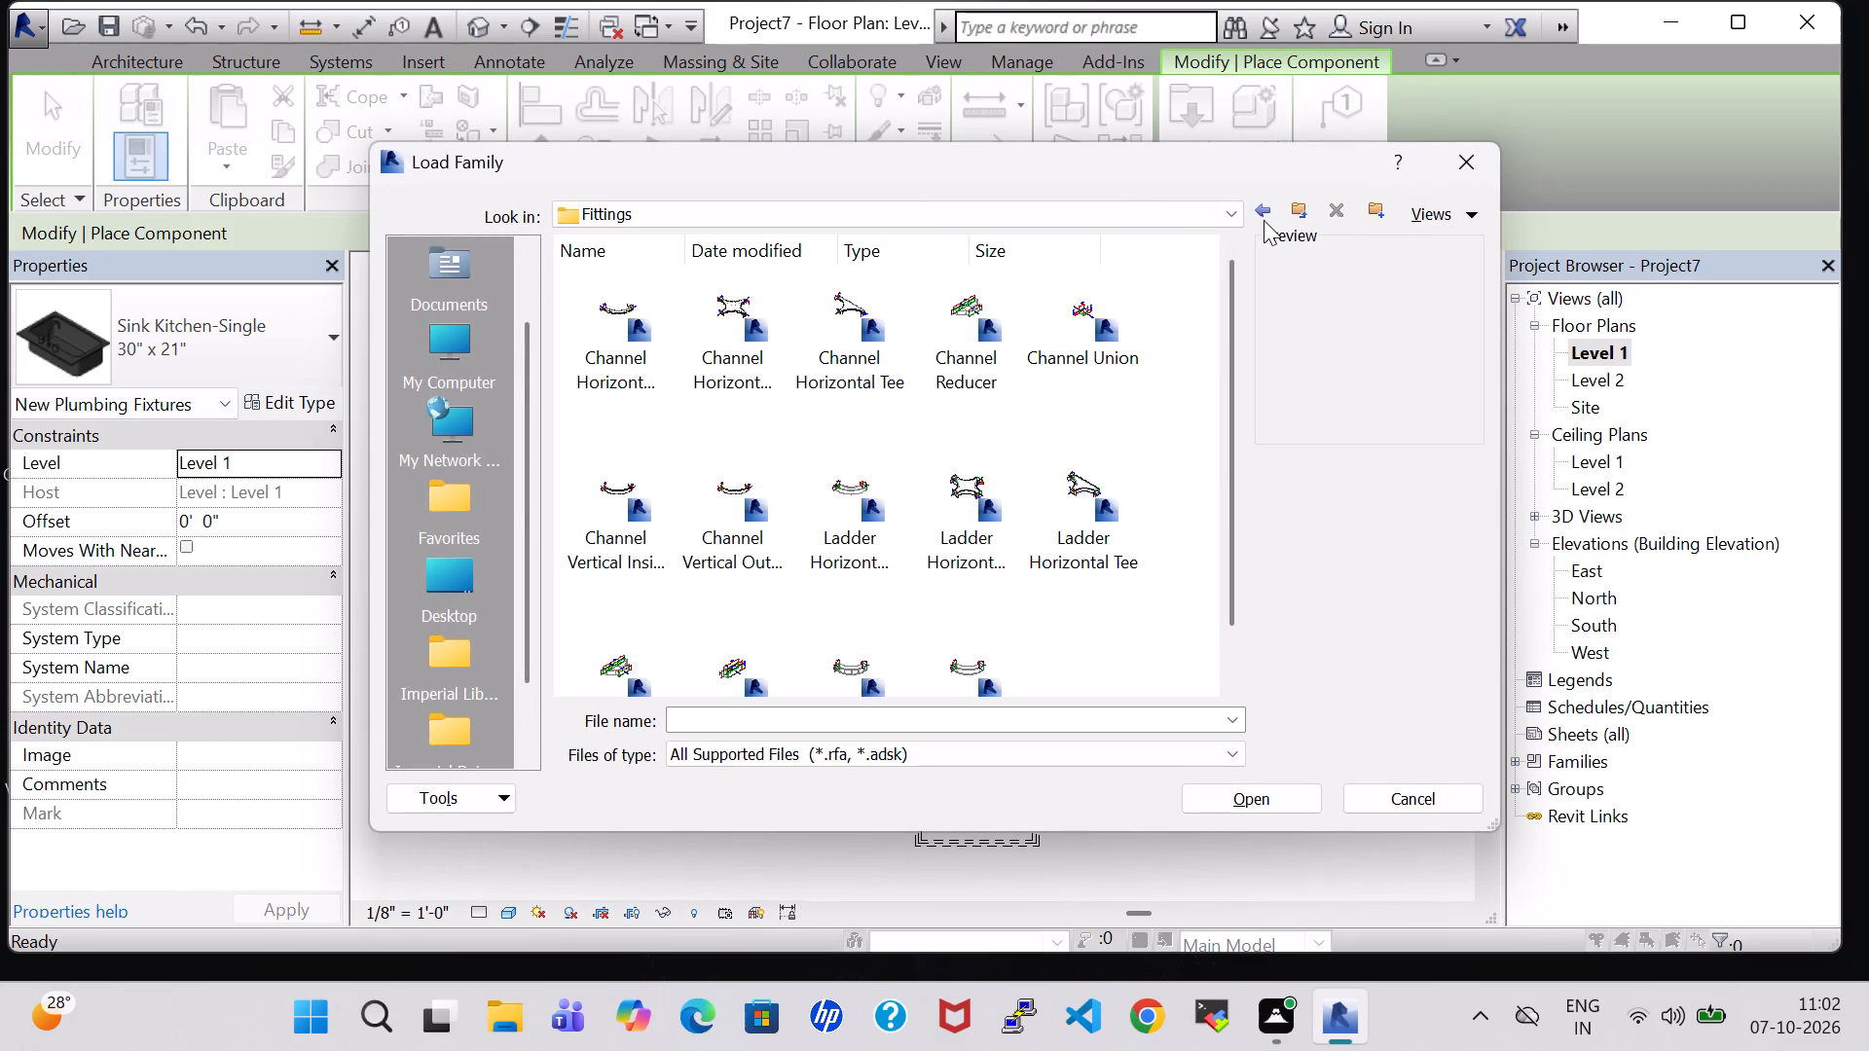
click(1264, 220)
click(1255, 205)
click(1255, 205)
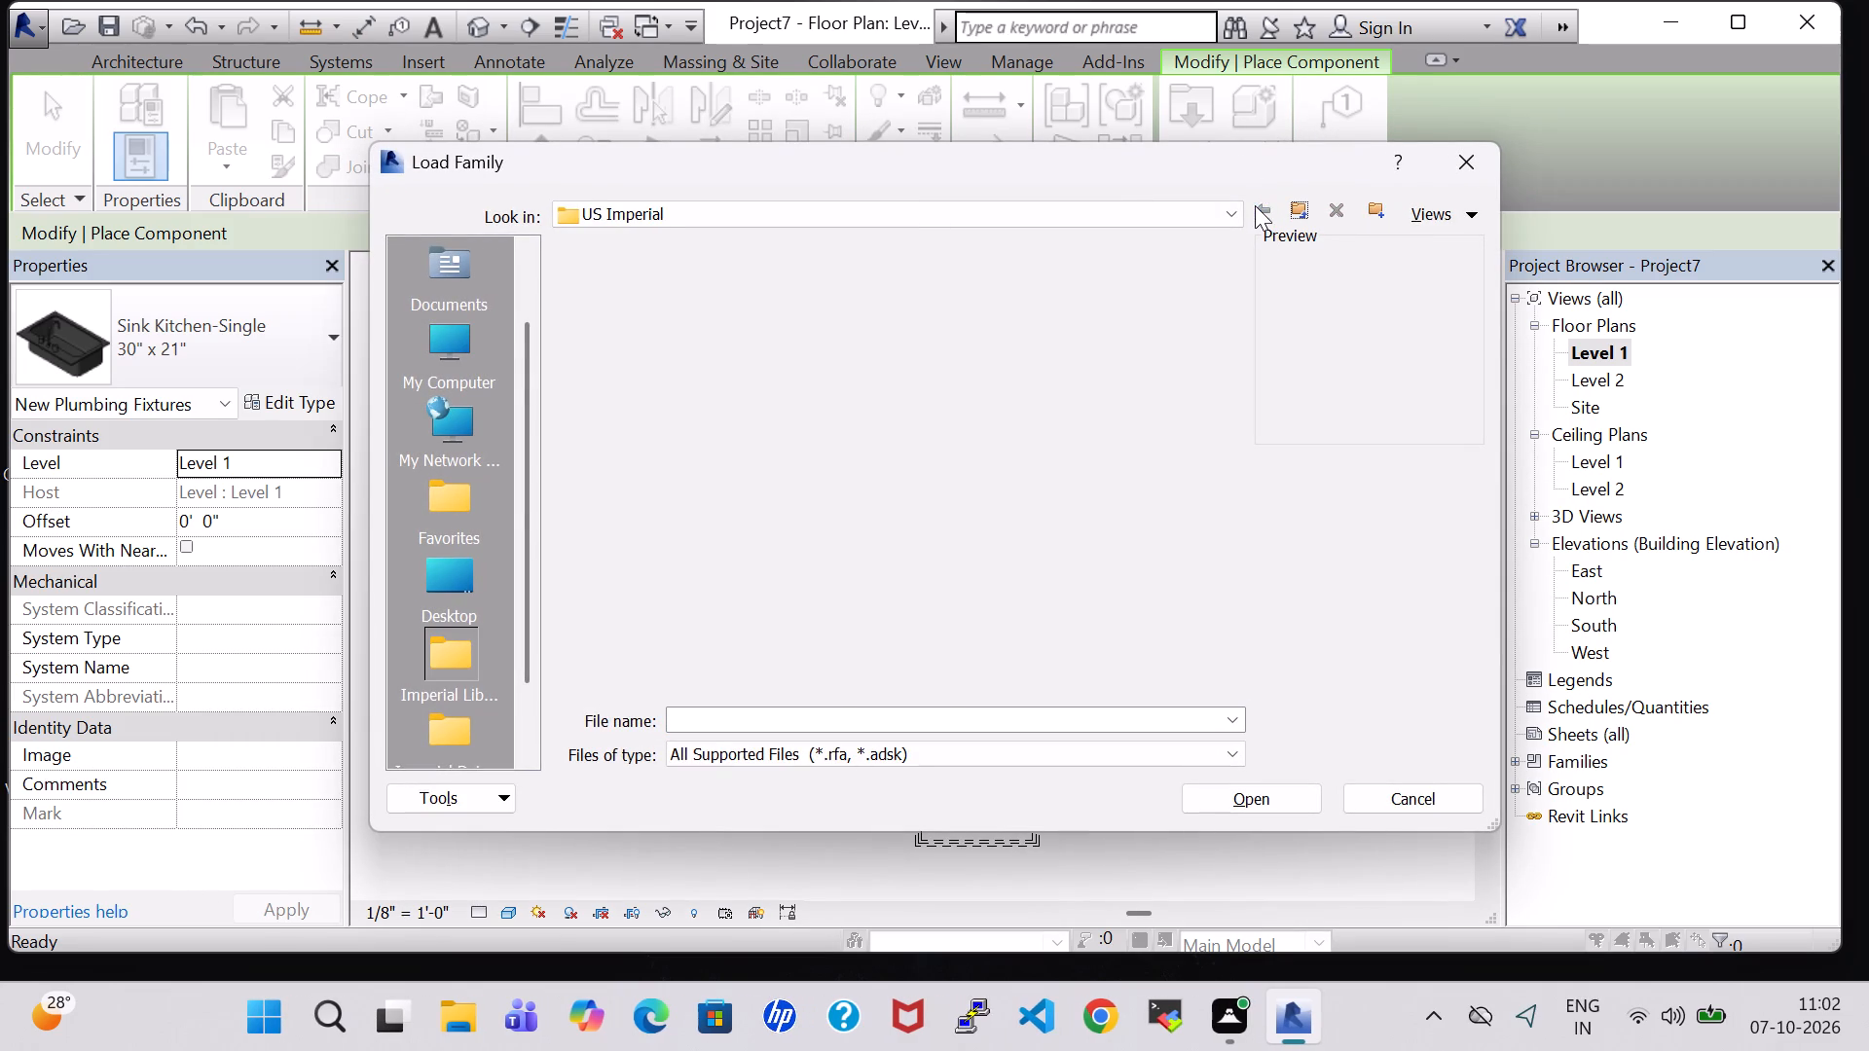
double_click(596, 335)
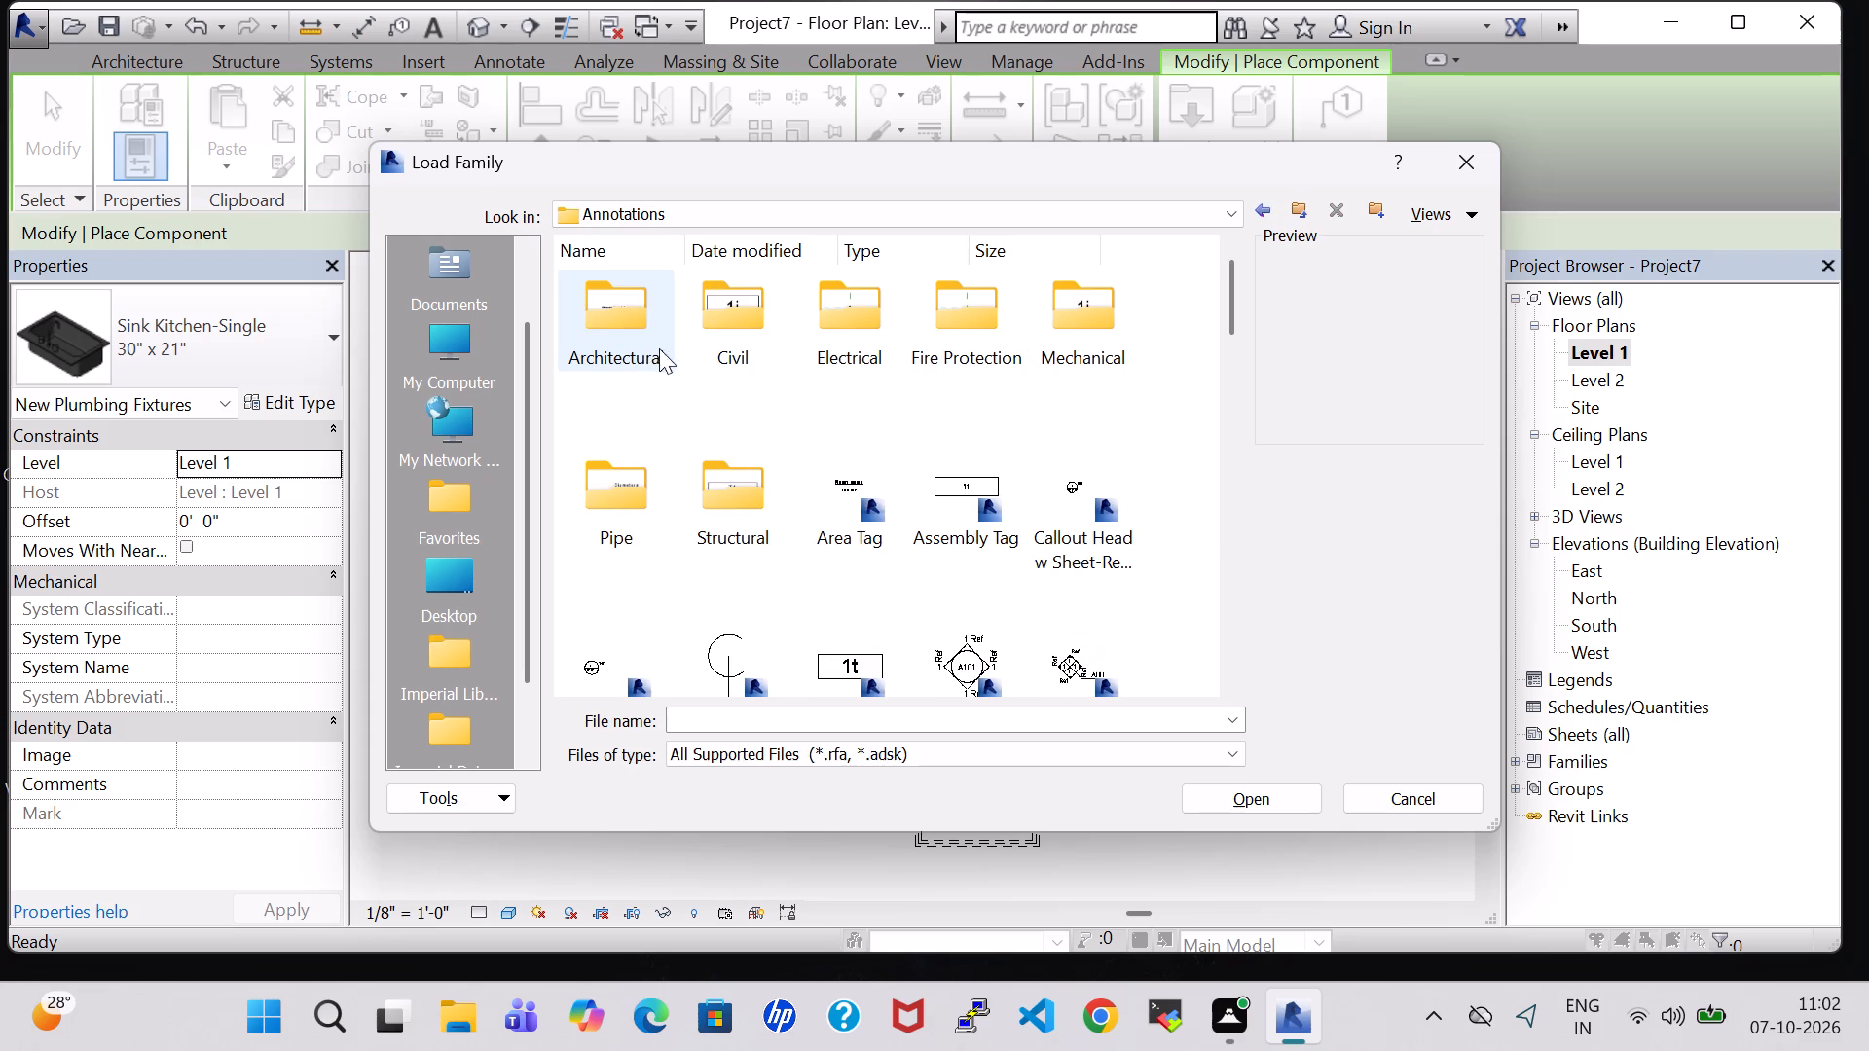
scroll(825, 428, down, 1)
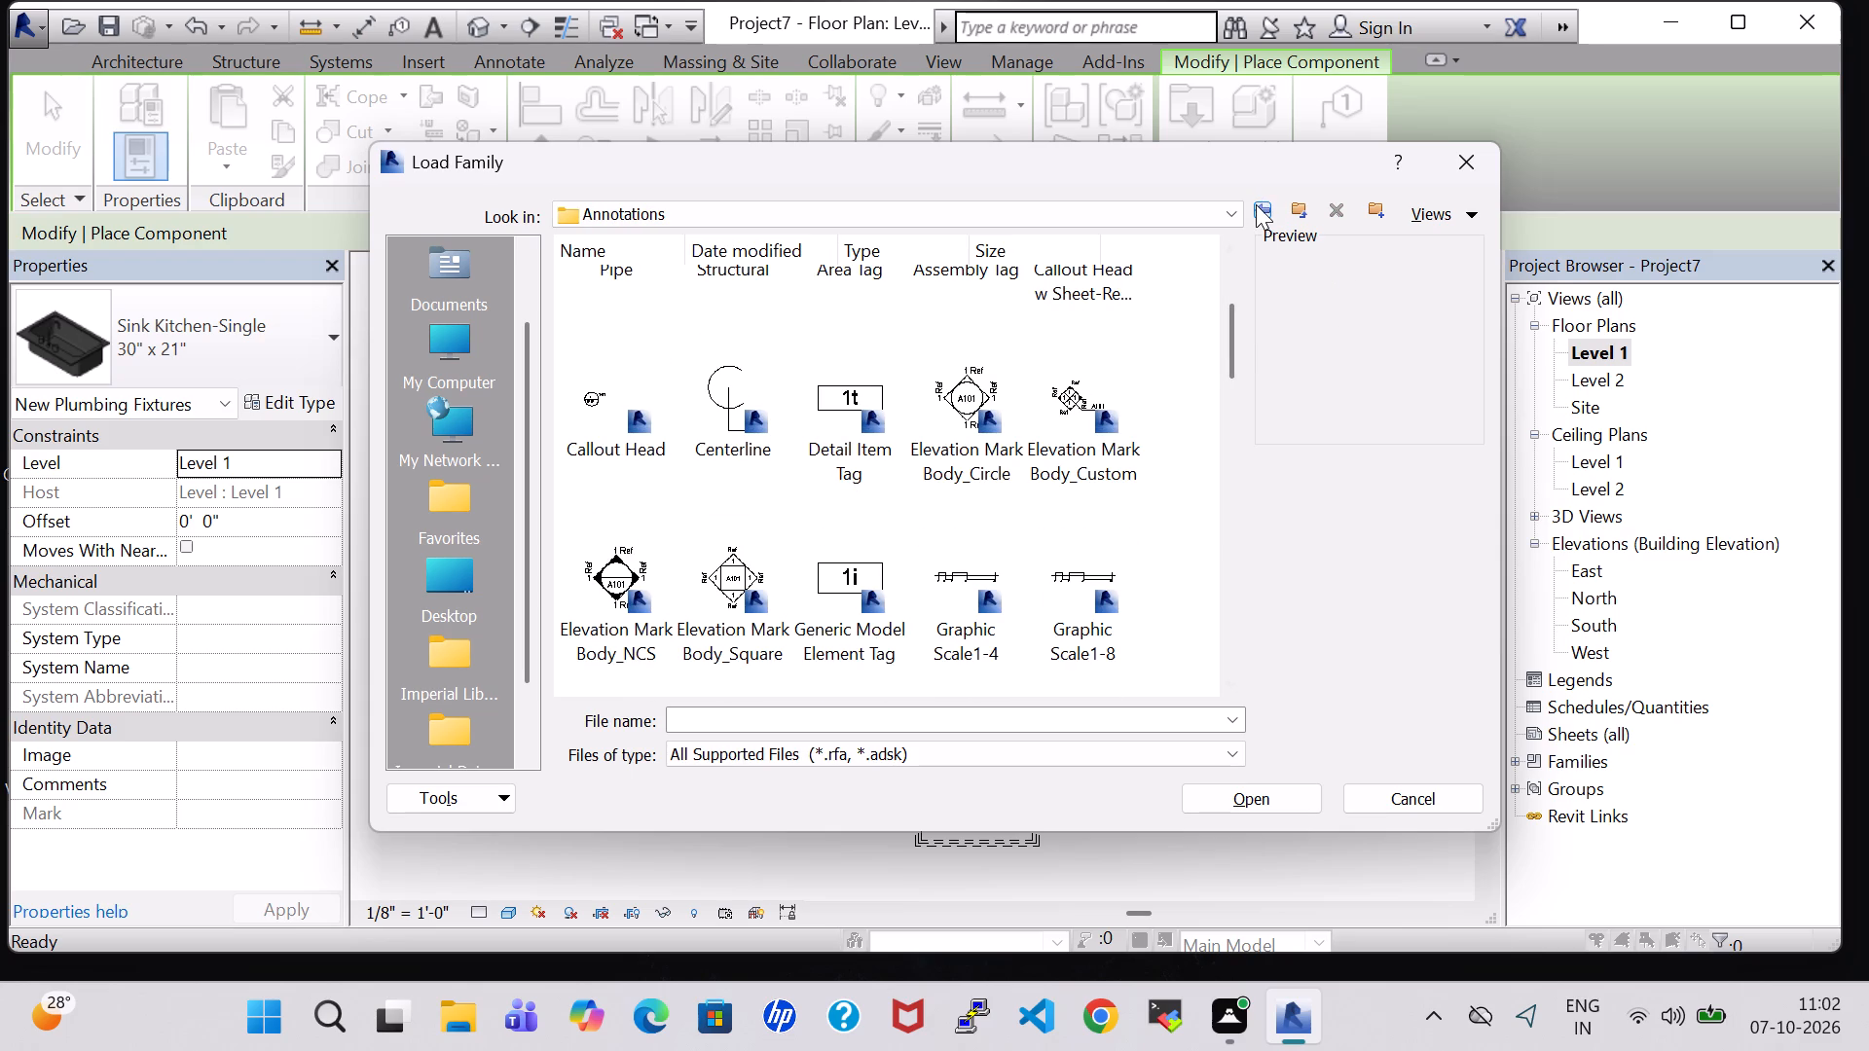
click(1256, 204)
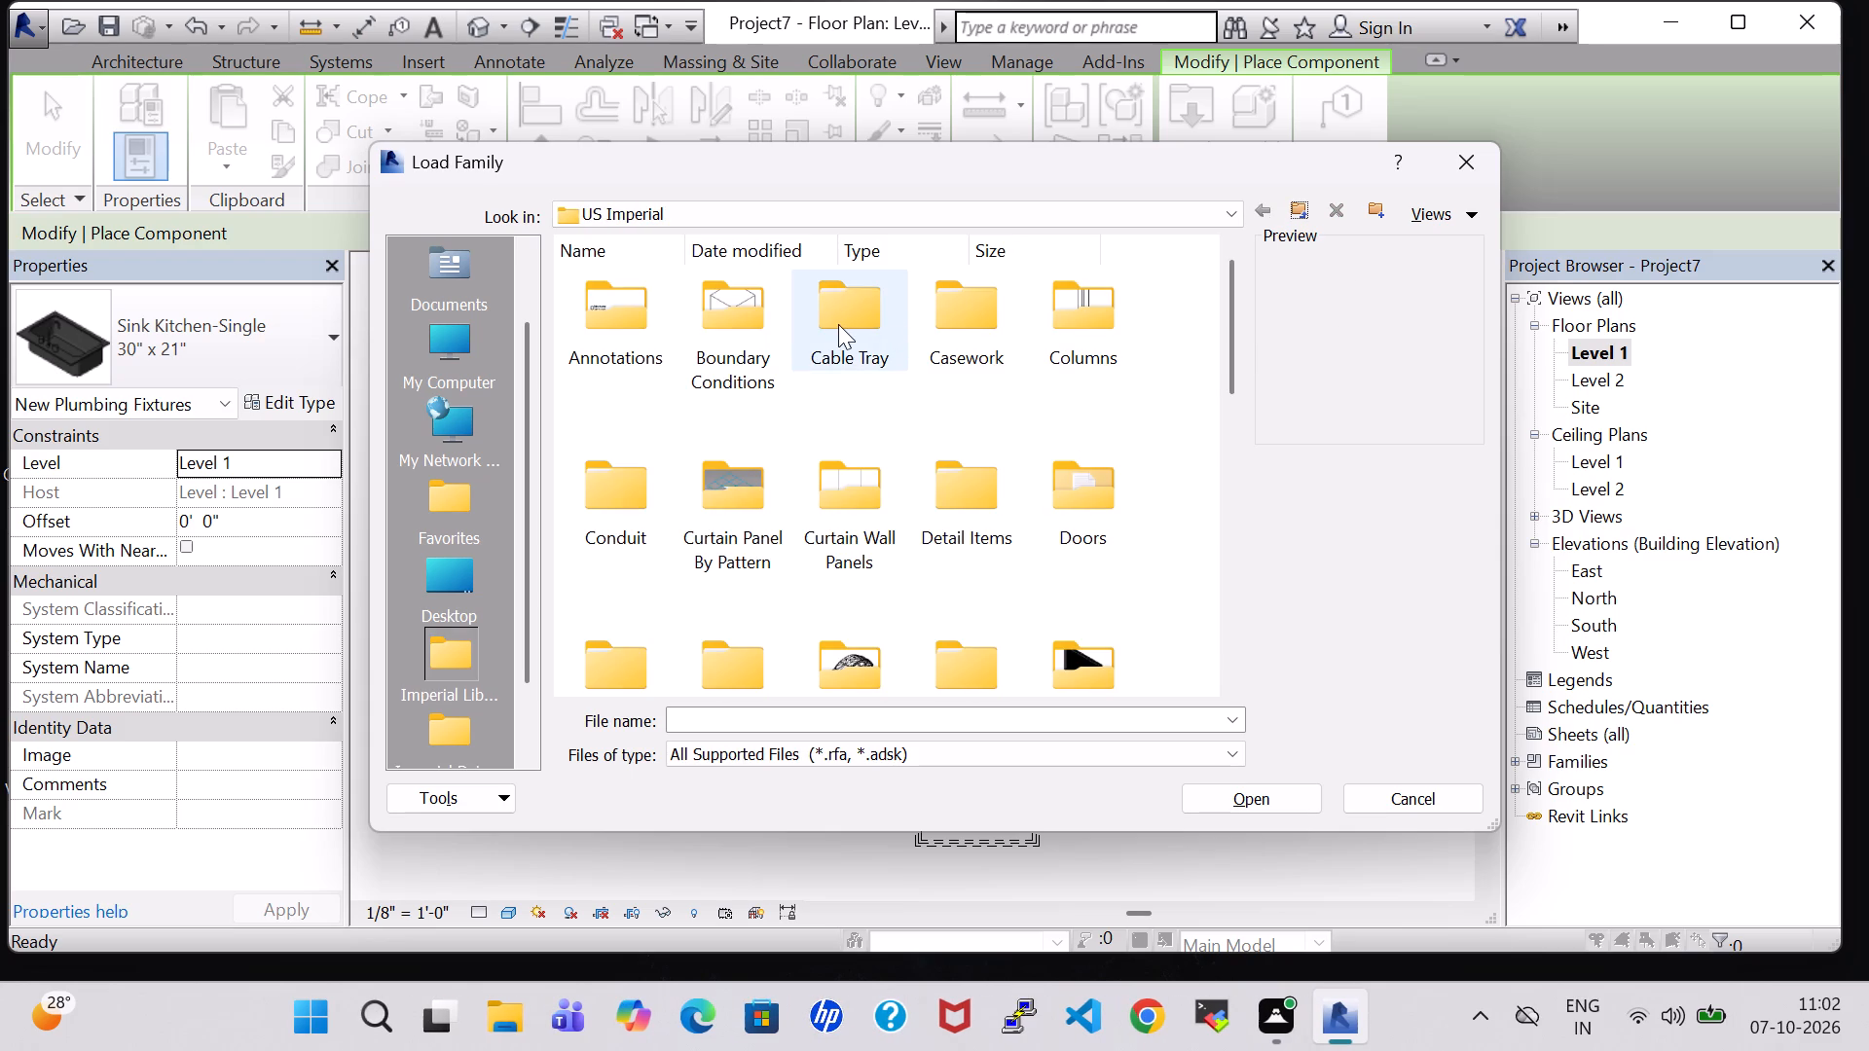
double_click(838, 324)
click(1260, 218)
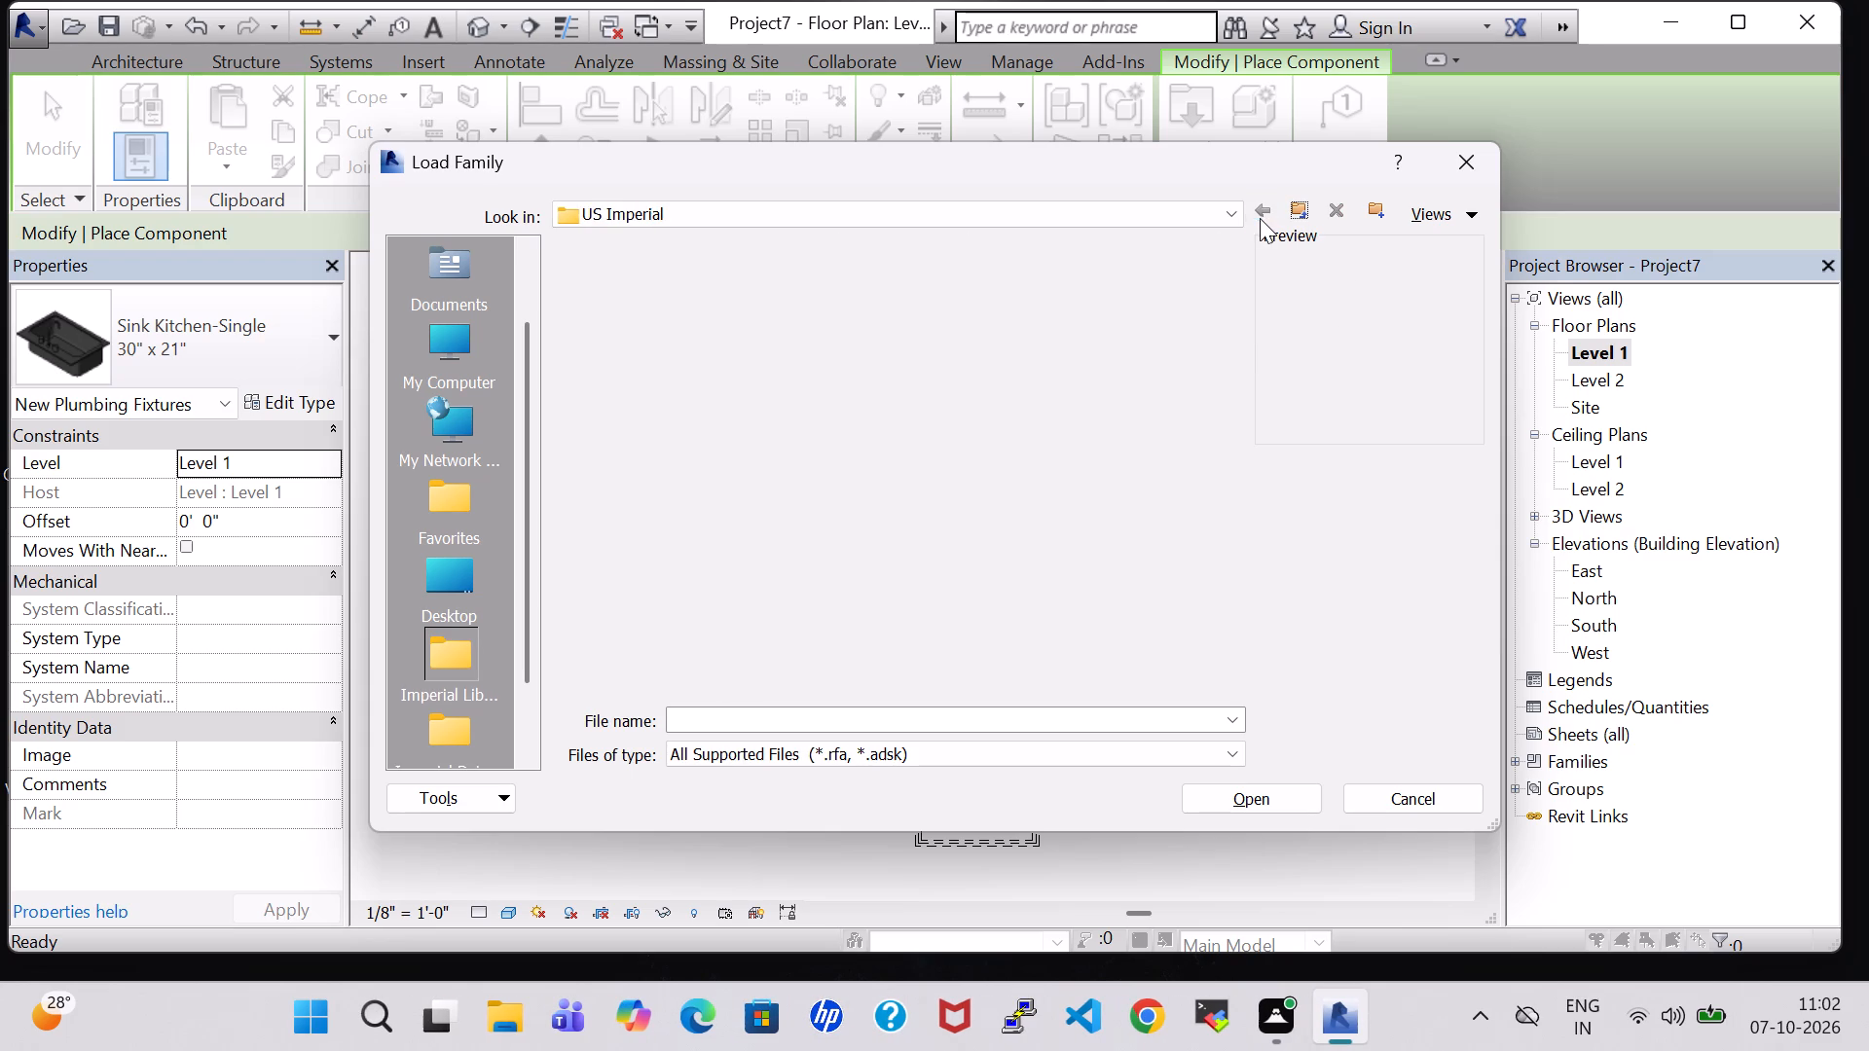
Look through the Casework, Columns, Conduit, curtain panel, Detail Items and Doors folders for a suitable family.
double_click(971, 310)
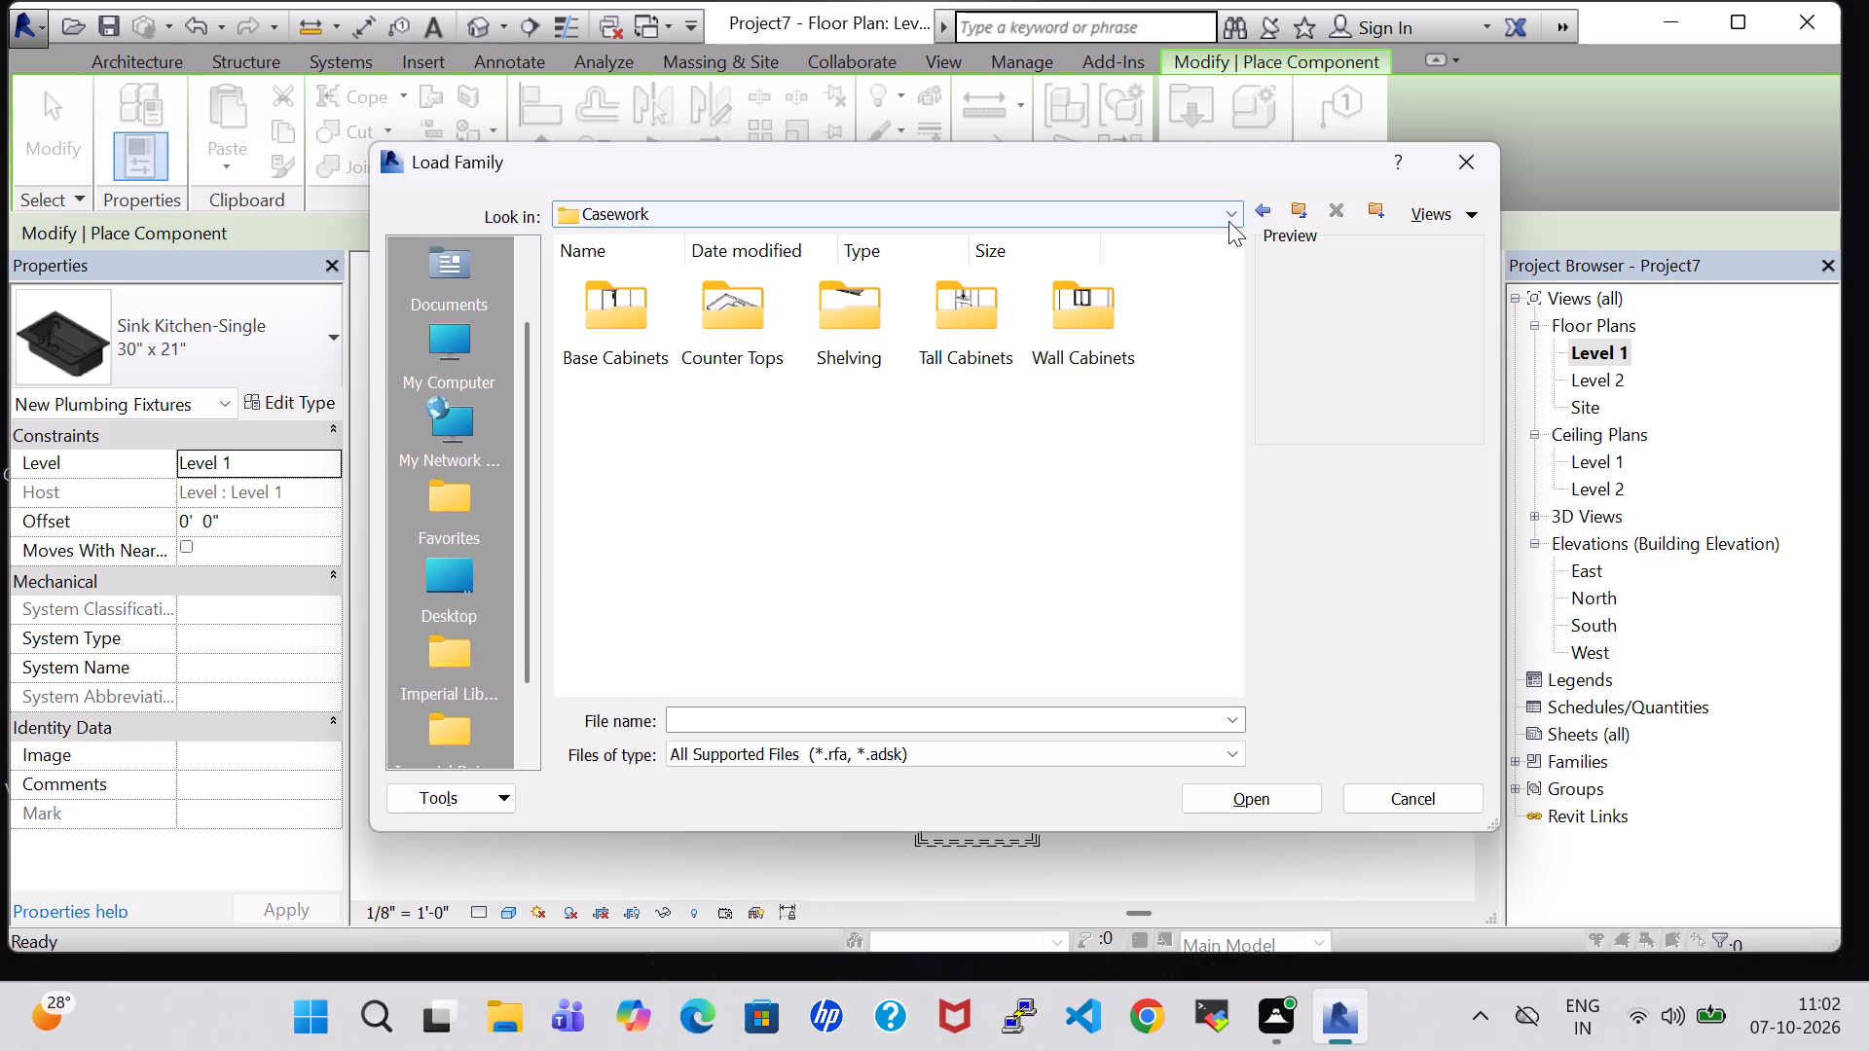
click(1253, 215)
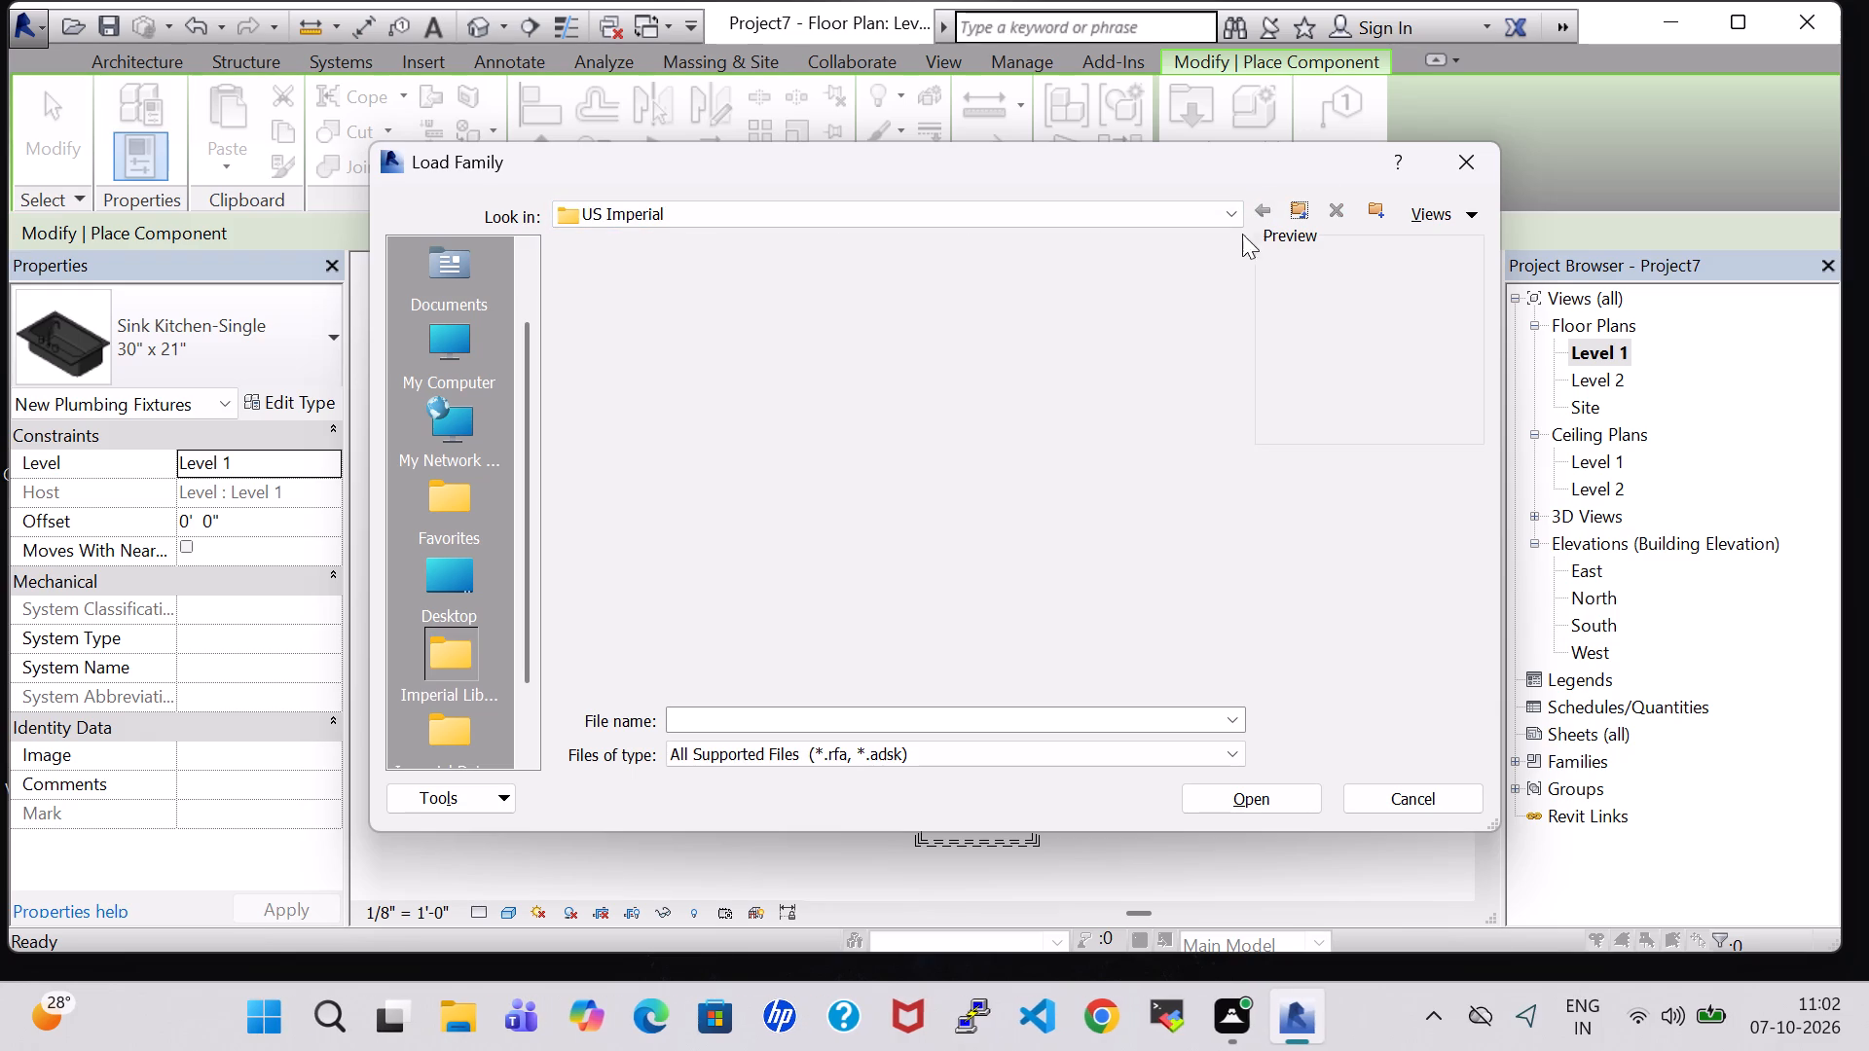
click(1023, 334)
double_click(1065, 324)
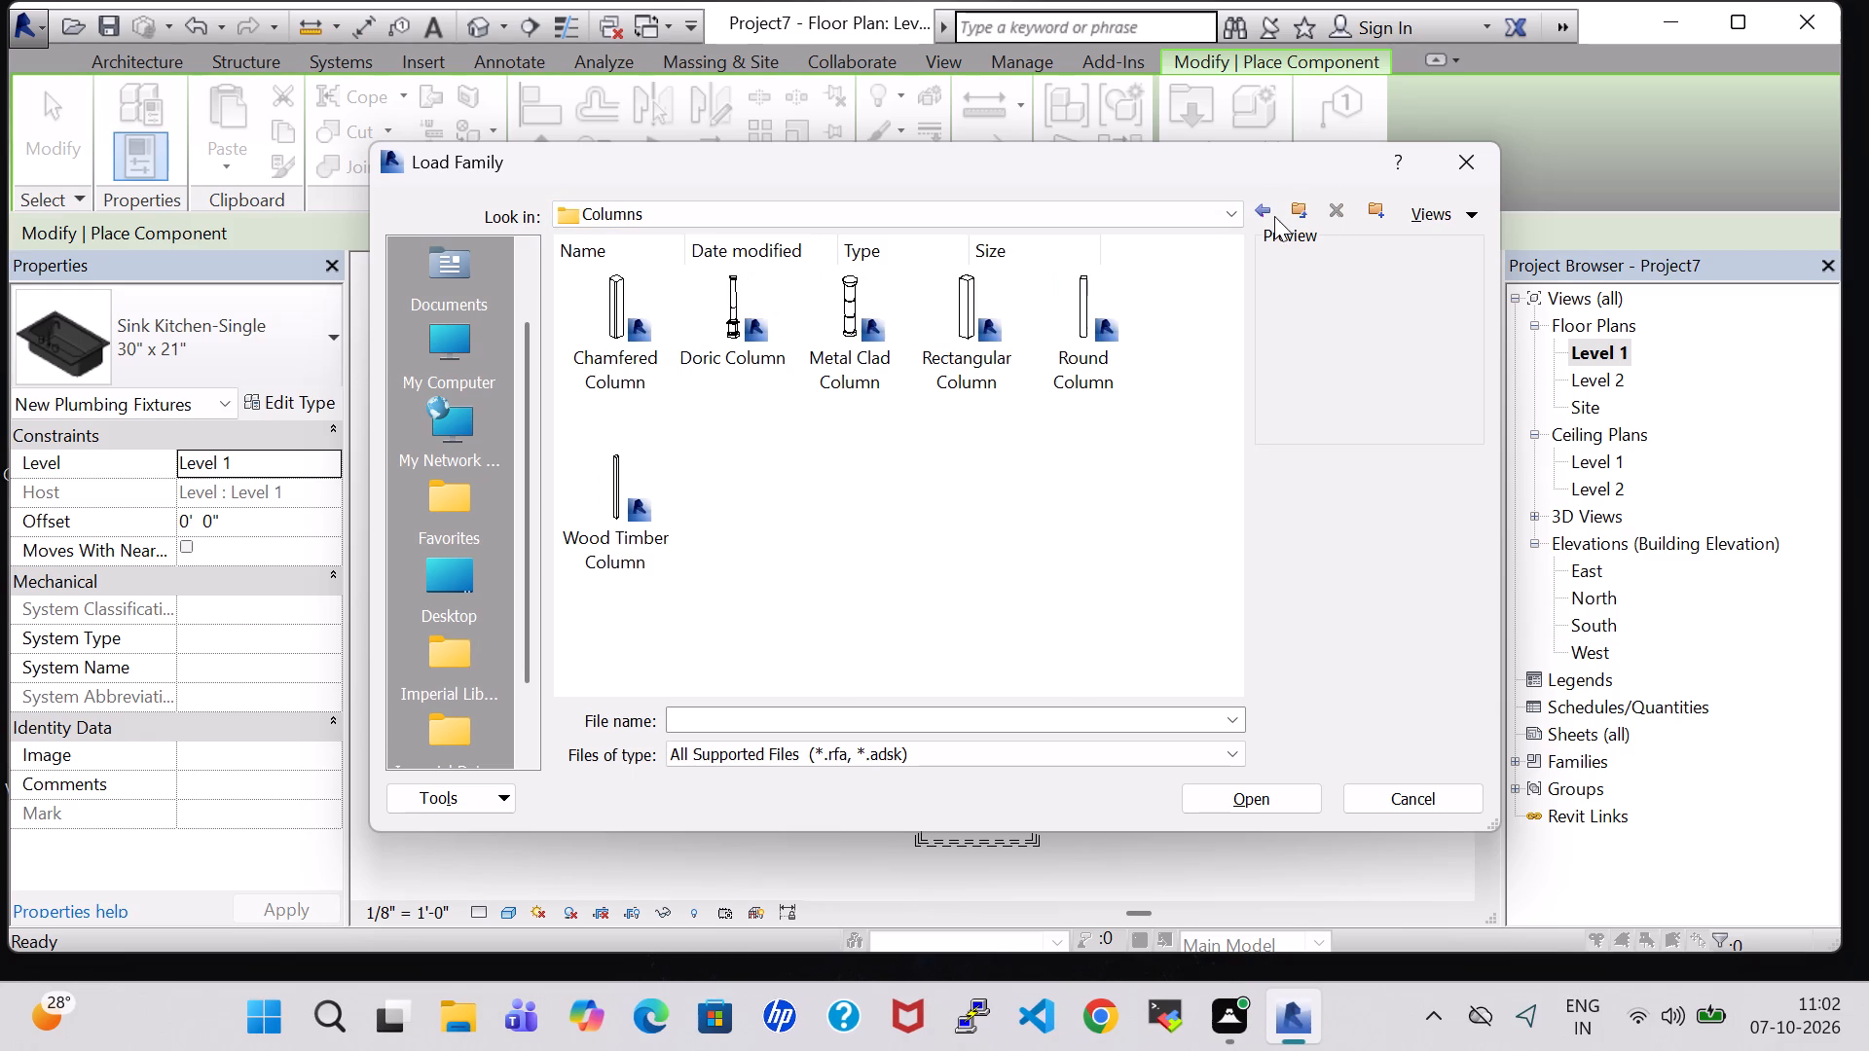
click(1256, 211)
double_click(586, 520)
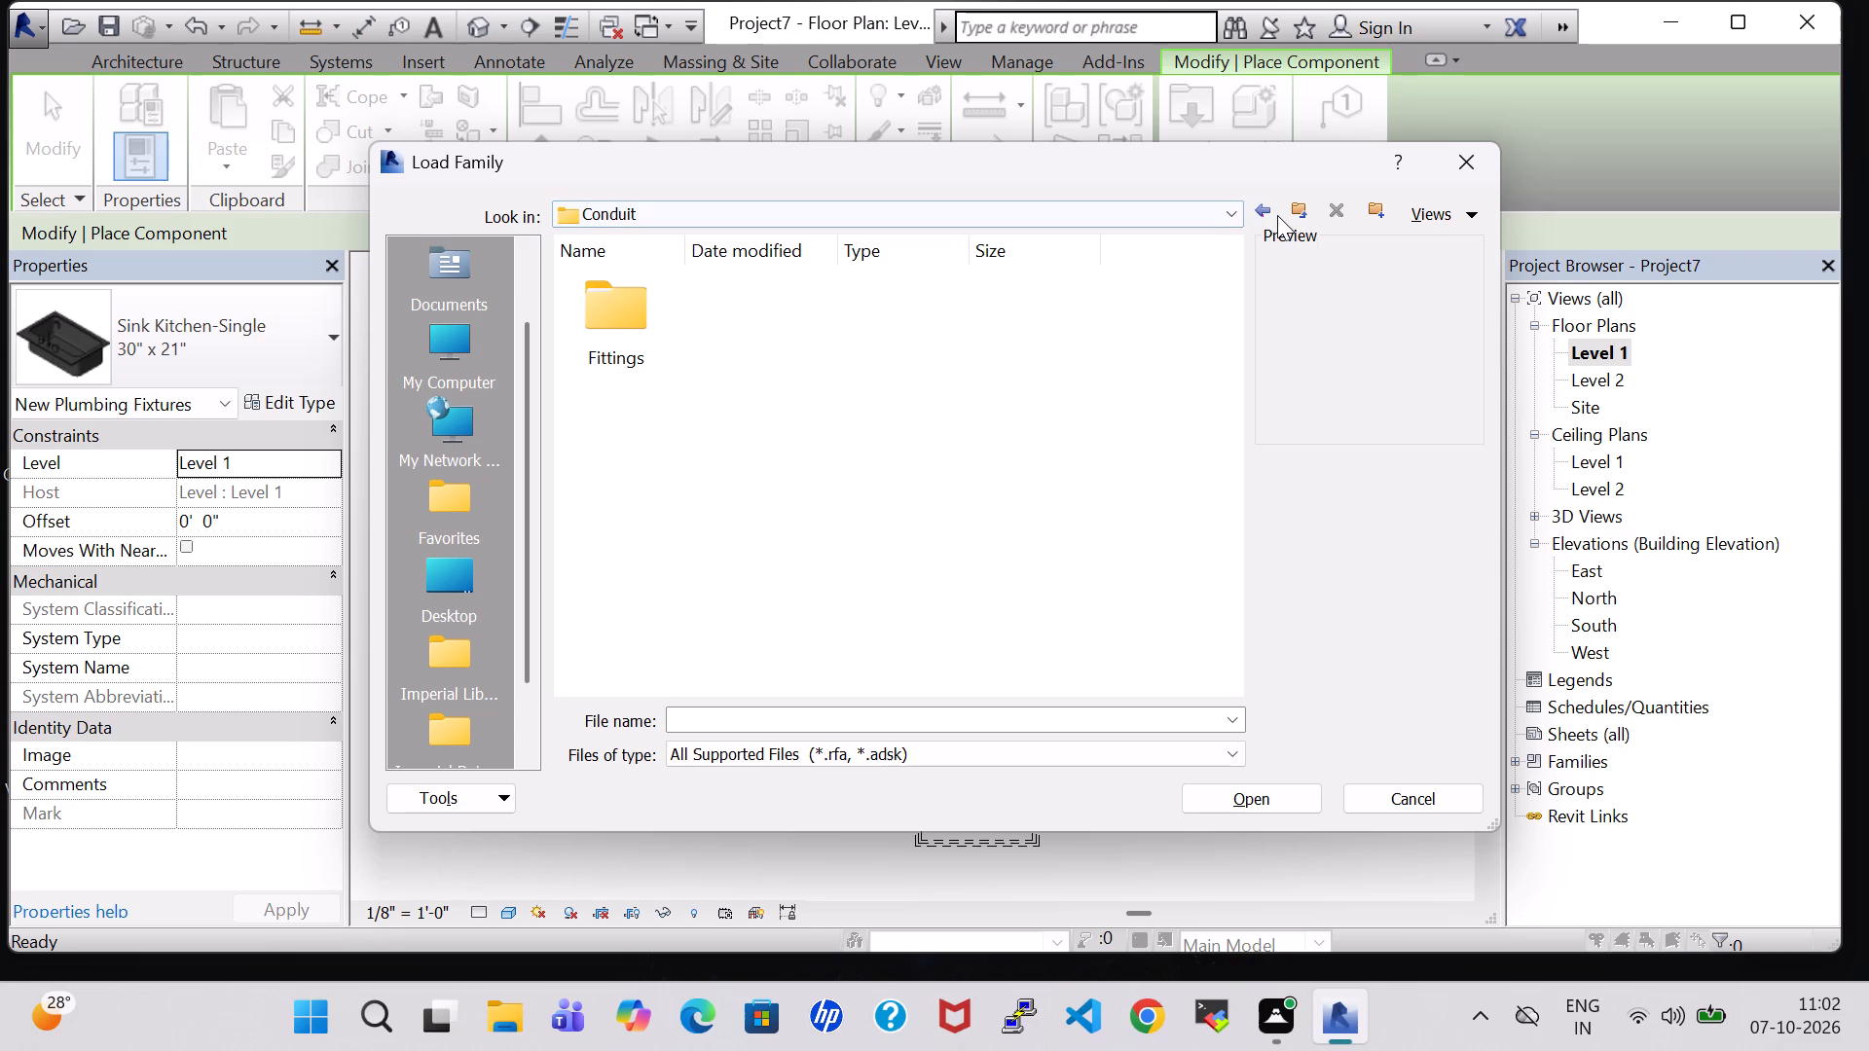
click(1269, 215)
double_click(704, 514)
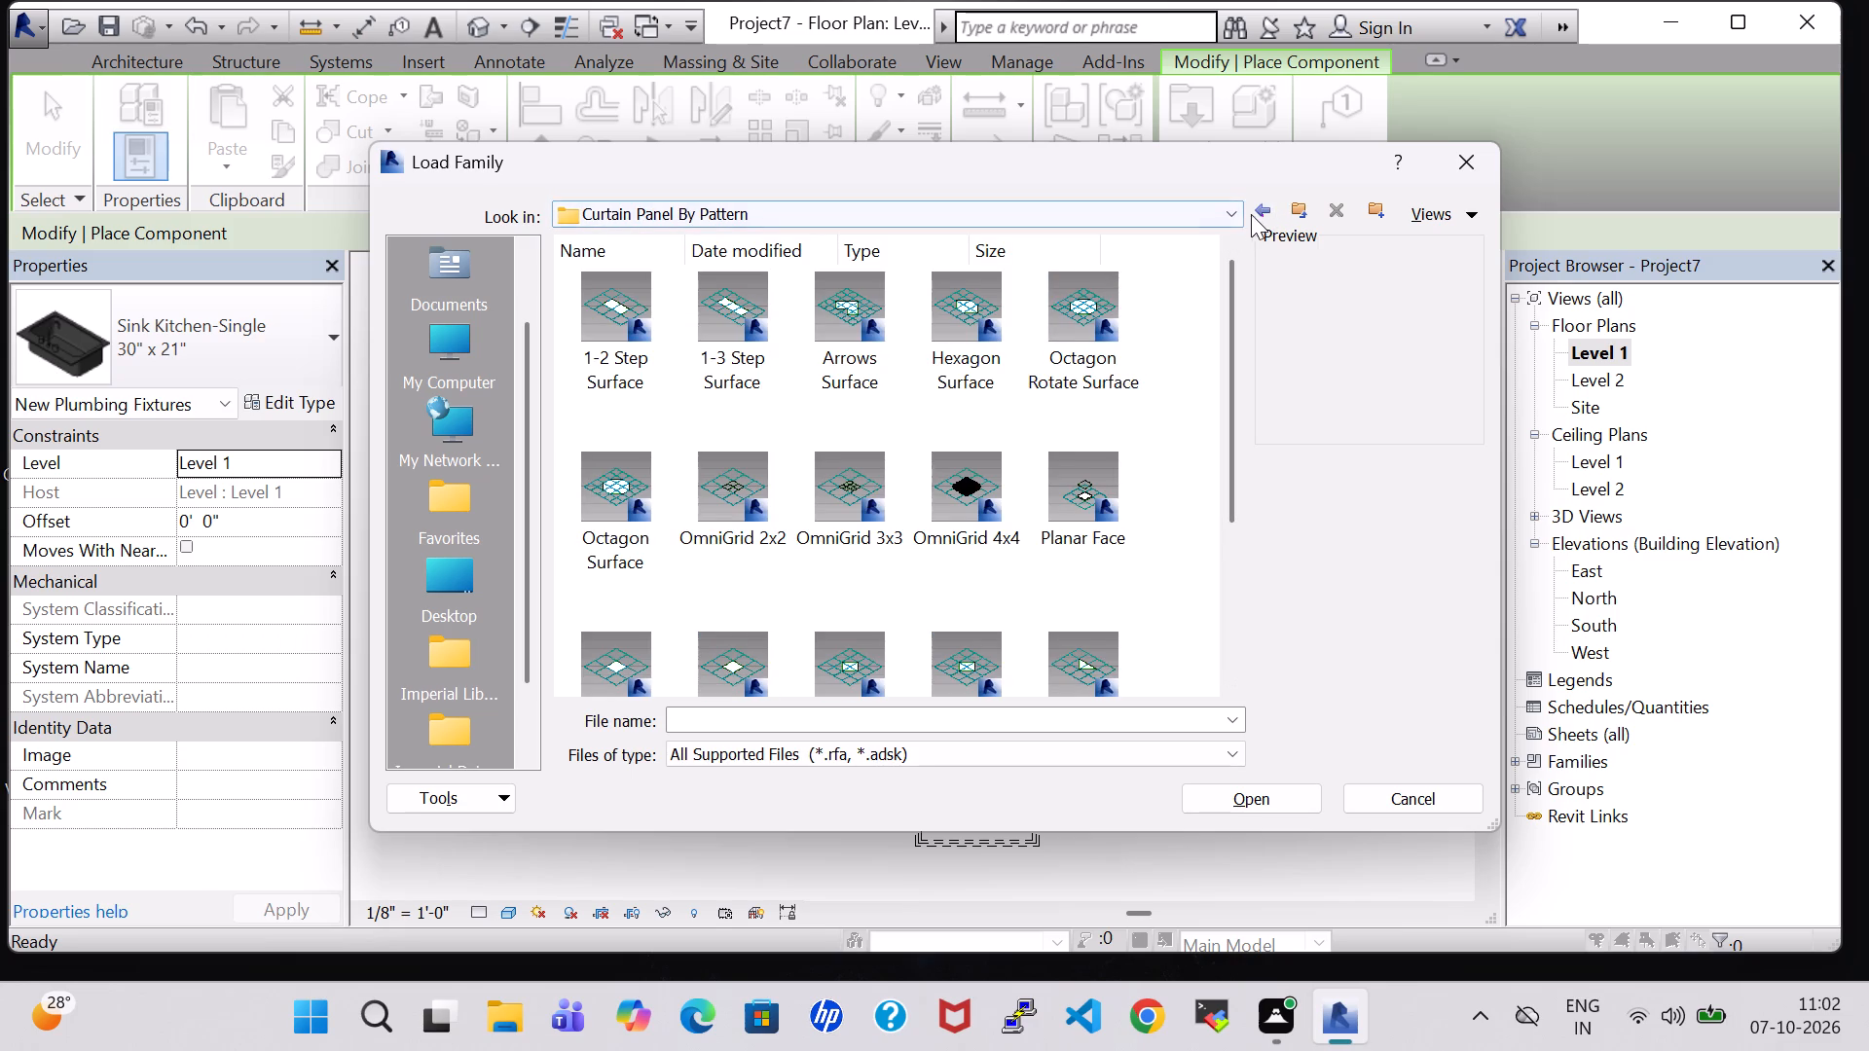
click(1254, 212)
double_click(904, 482)
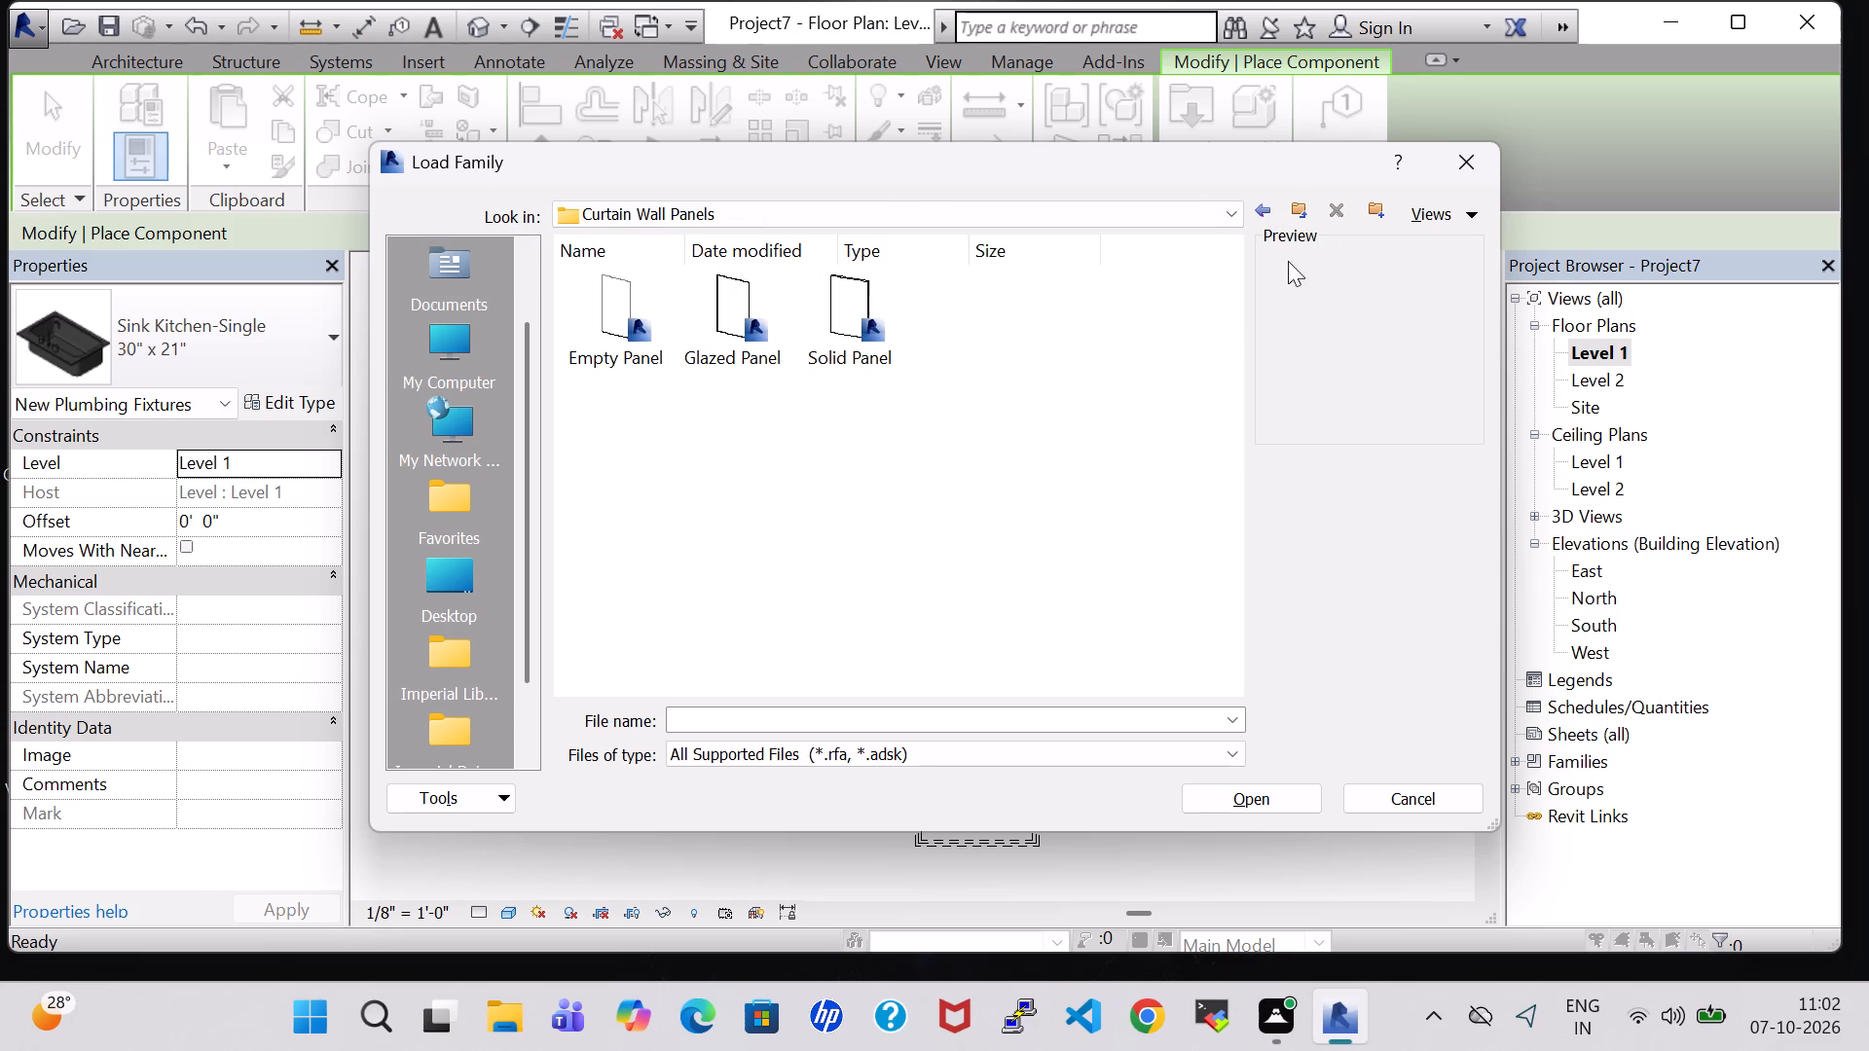
click(1257, 204)
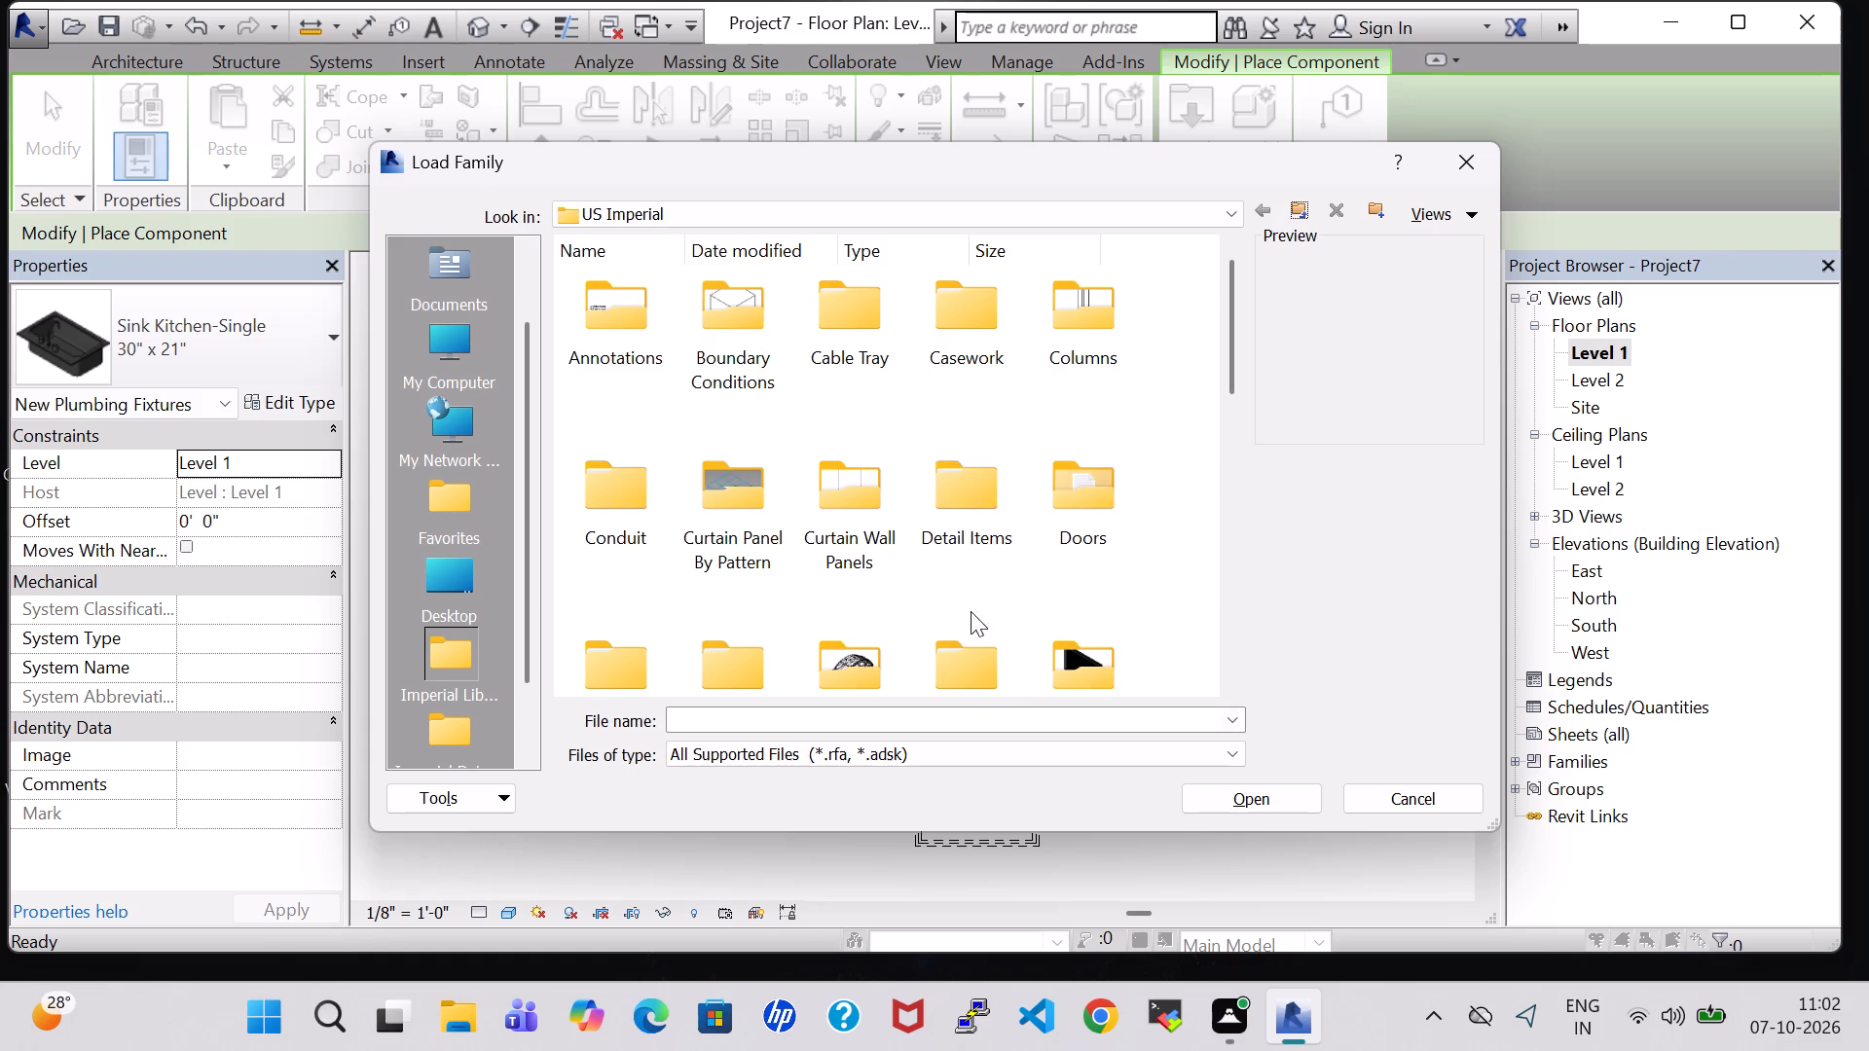
double_click(969, 524)
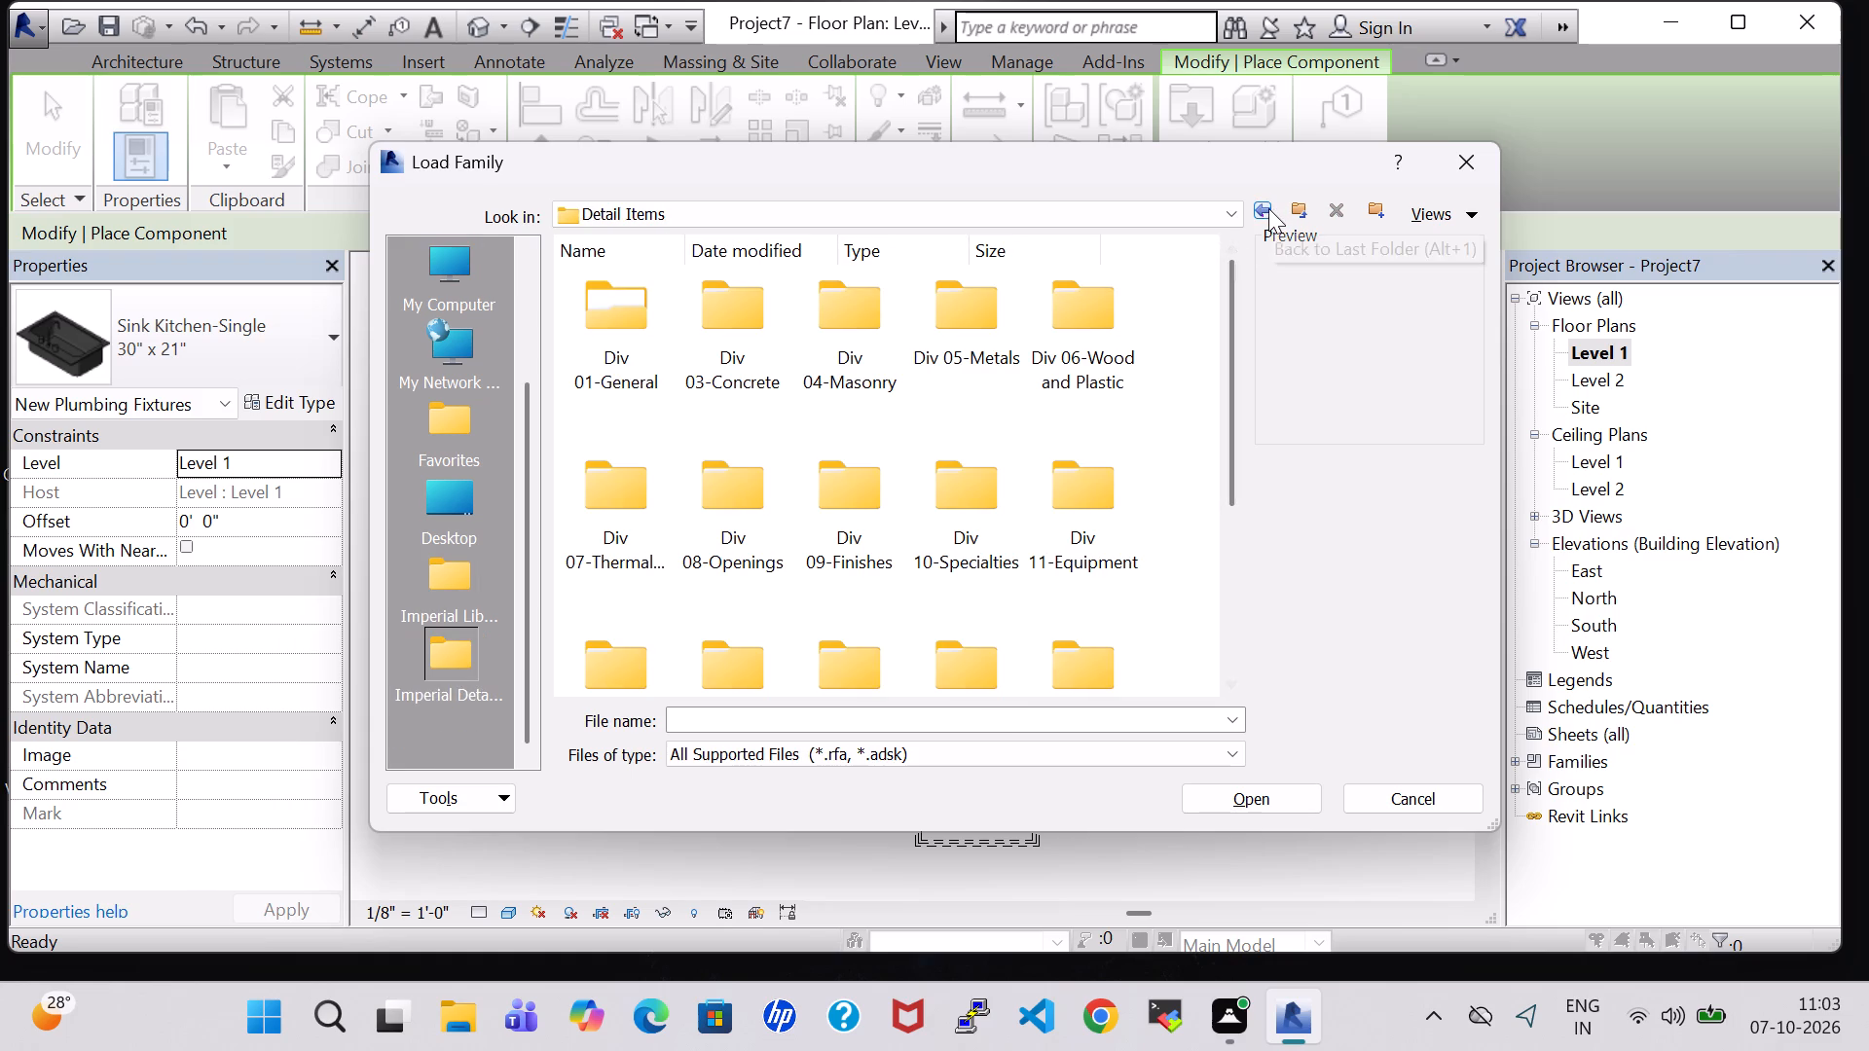
click(1268, 208)
double_click(1129, 498)
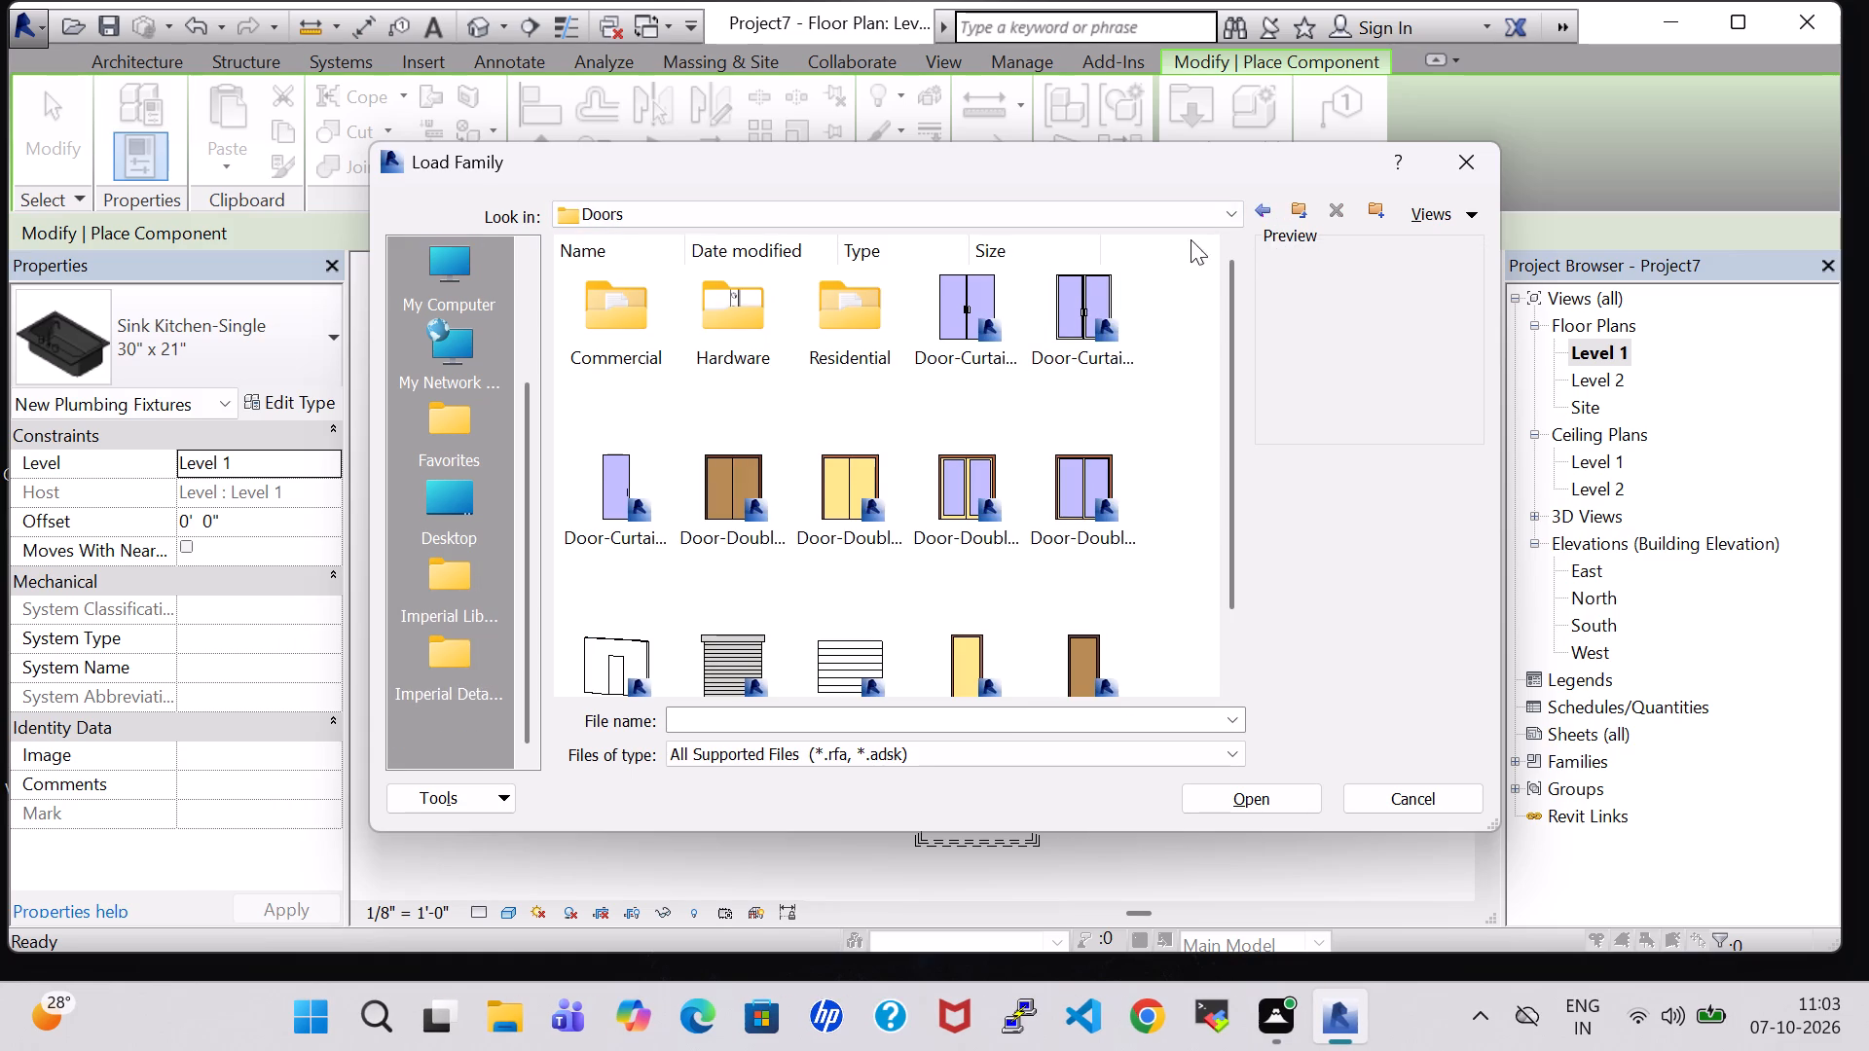
click(1266, 209)
Look through the Furniture library's Tables folder and recheck the Curtain Wall Panels folder for a suitable family.
scroll(1073, 680, down, 1)
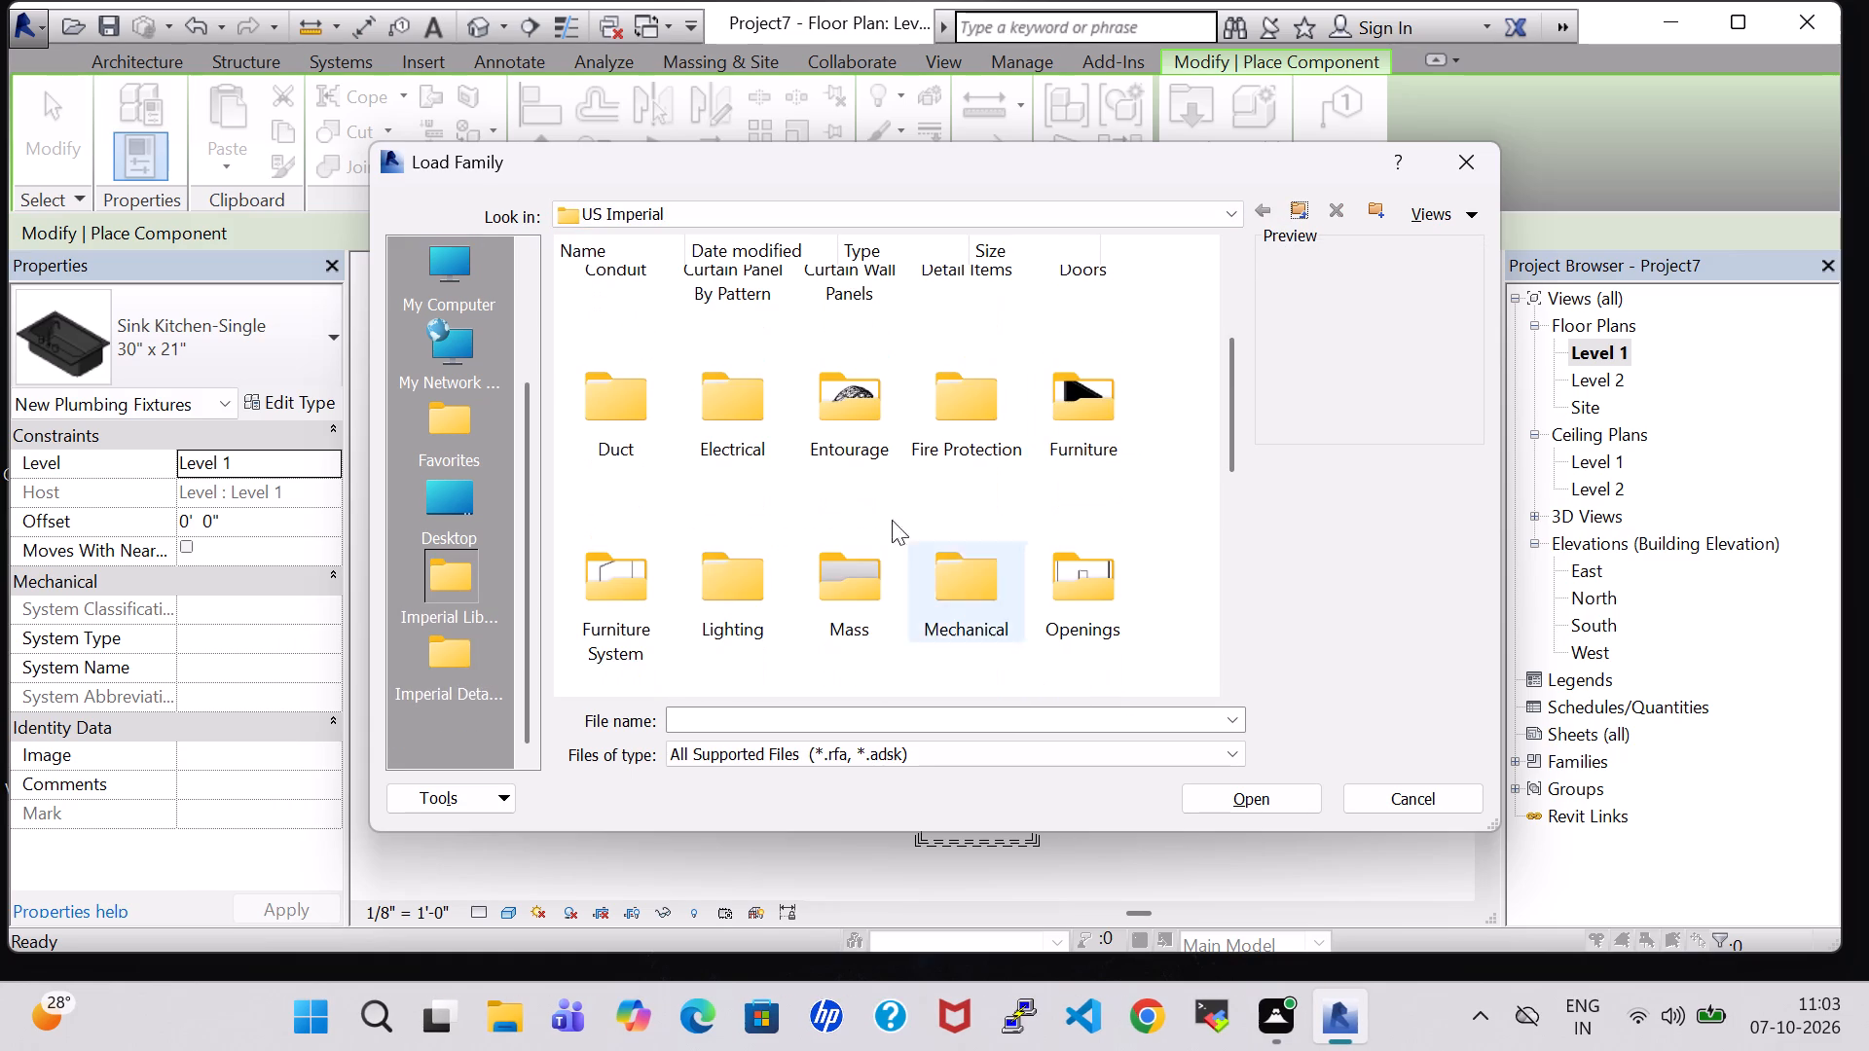
double_click(1108, 413)
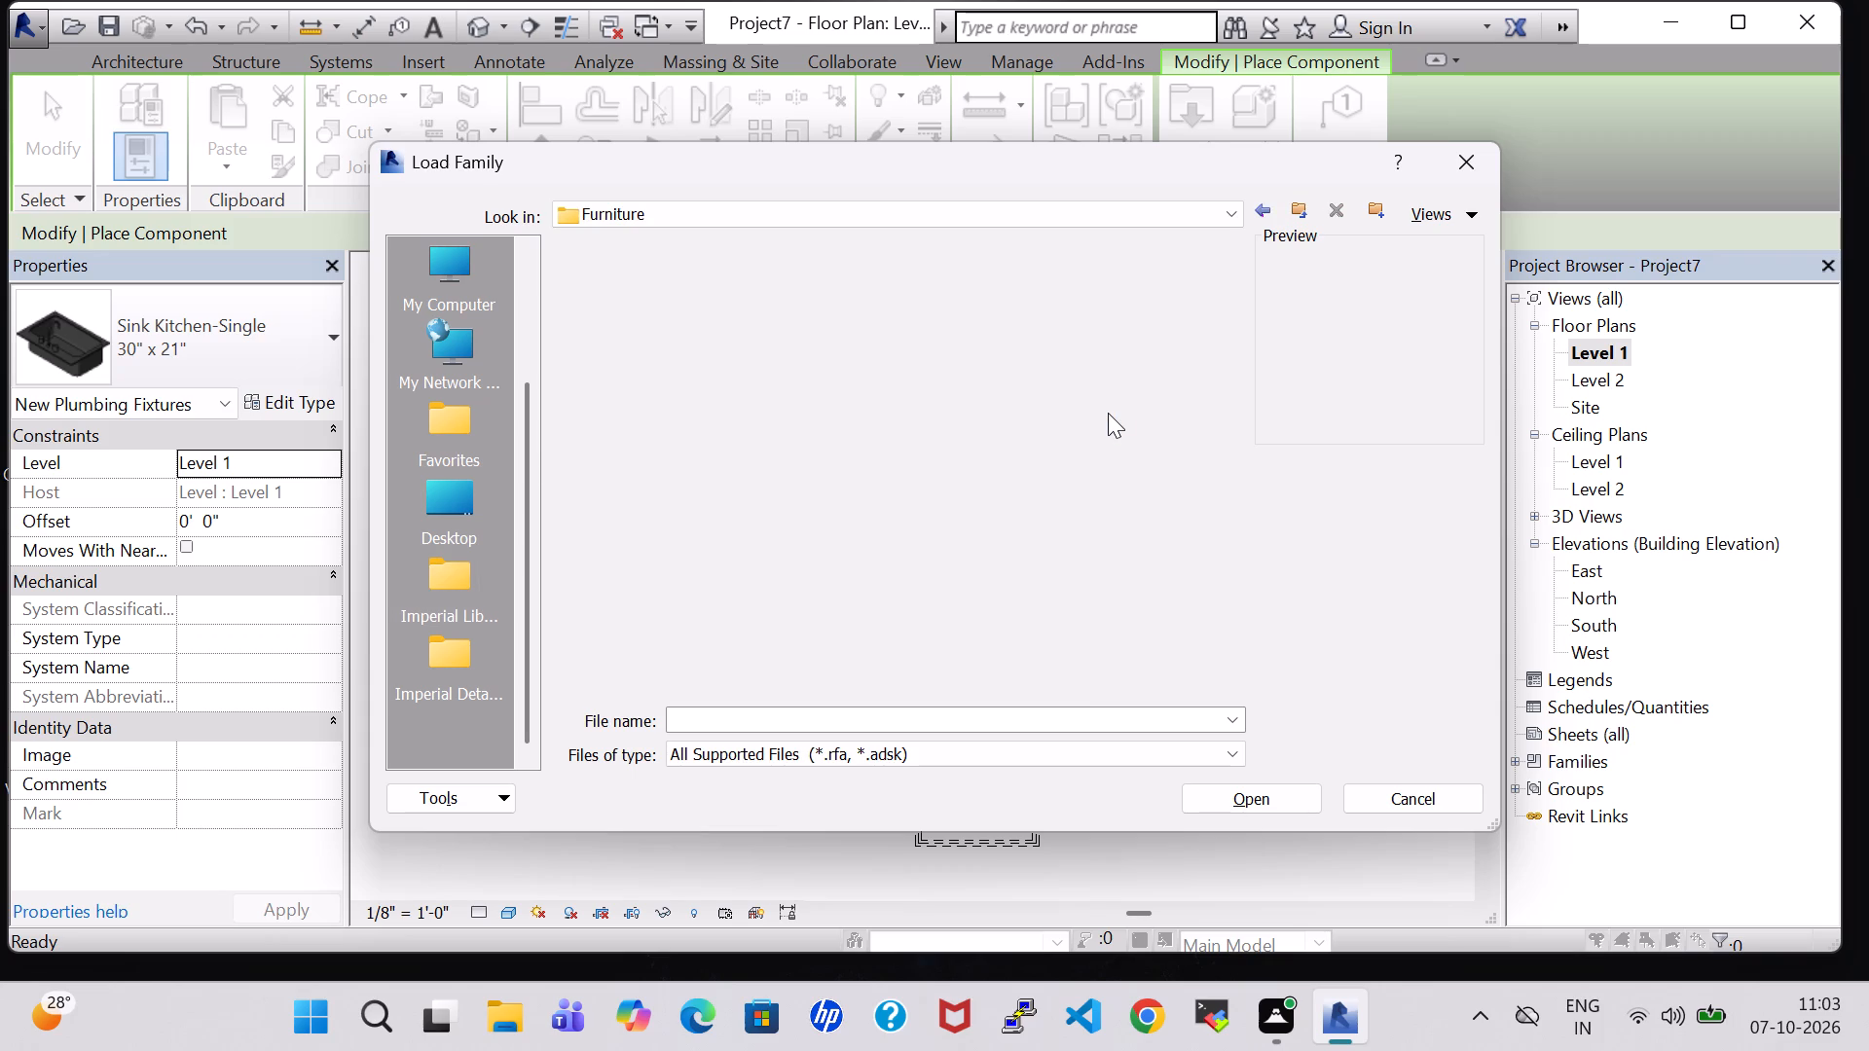
double_click(1000, 315)
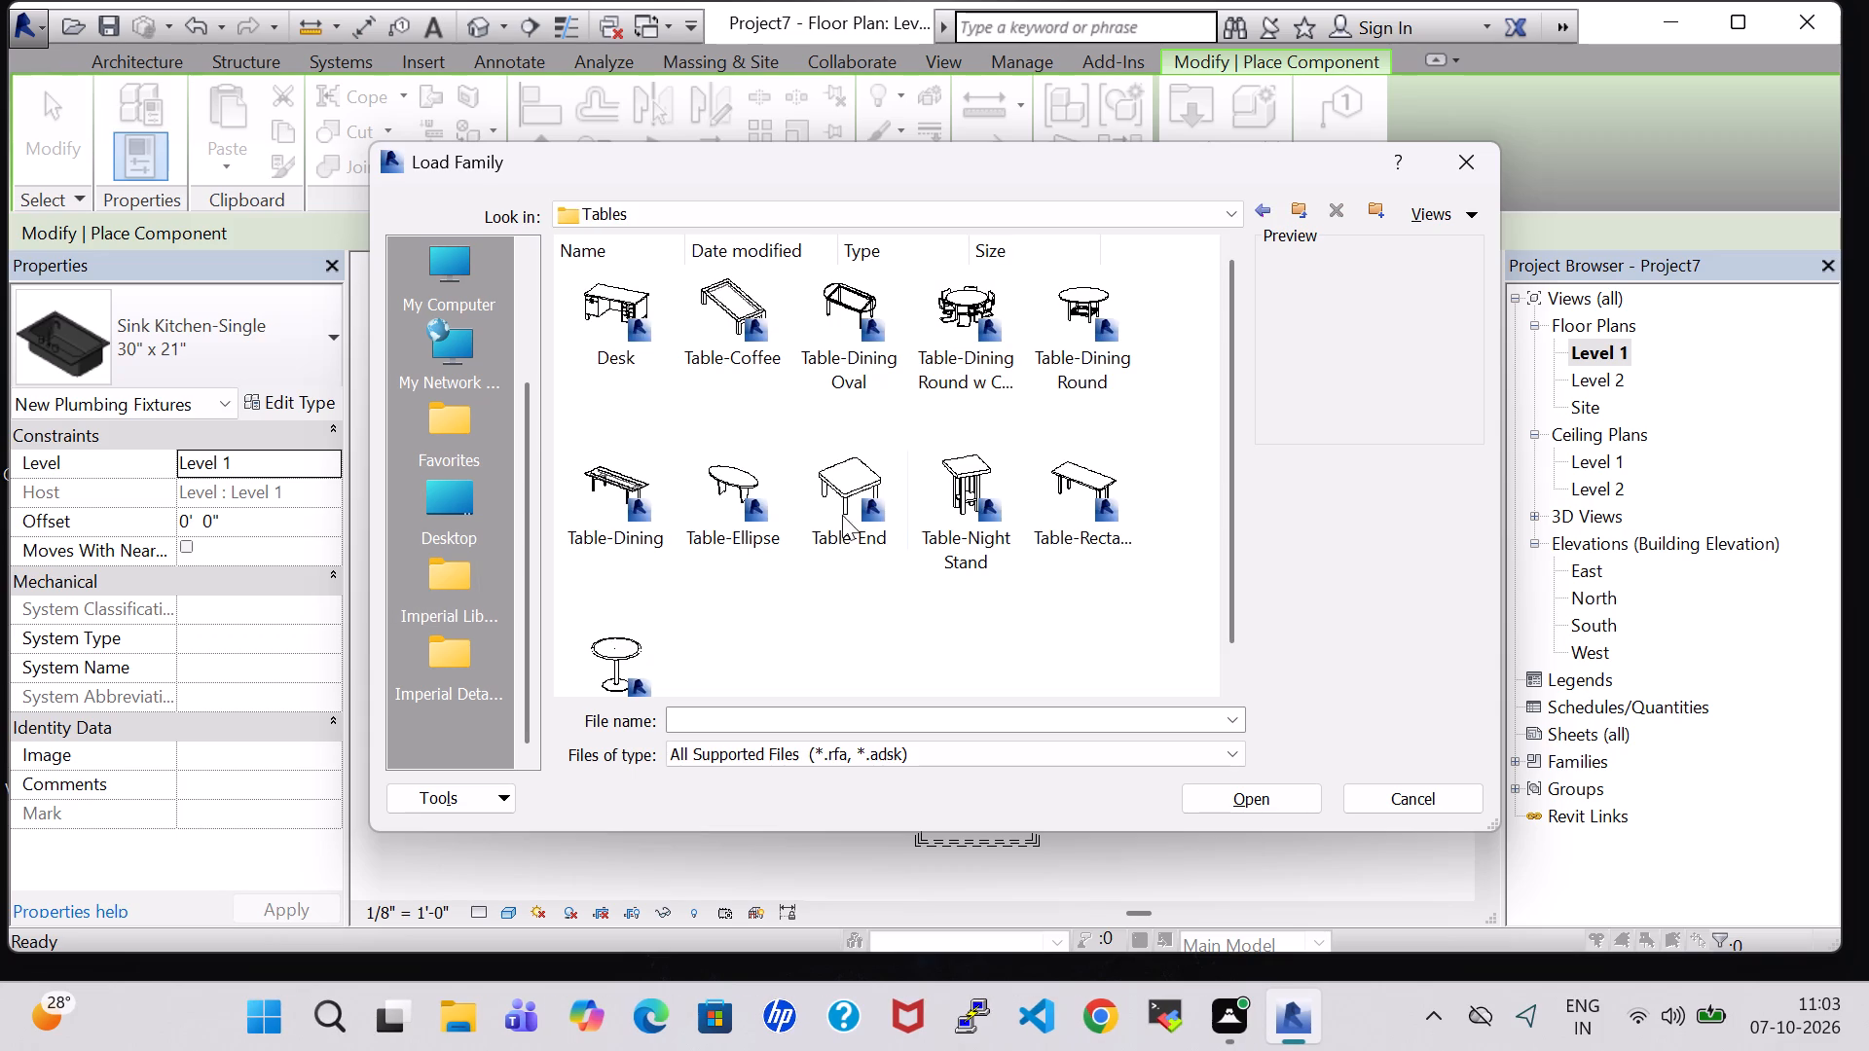
click(1266, 200)
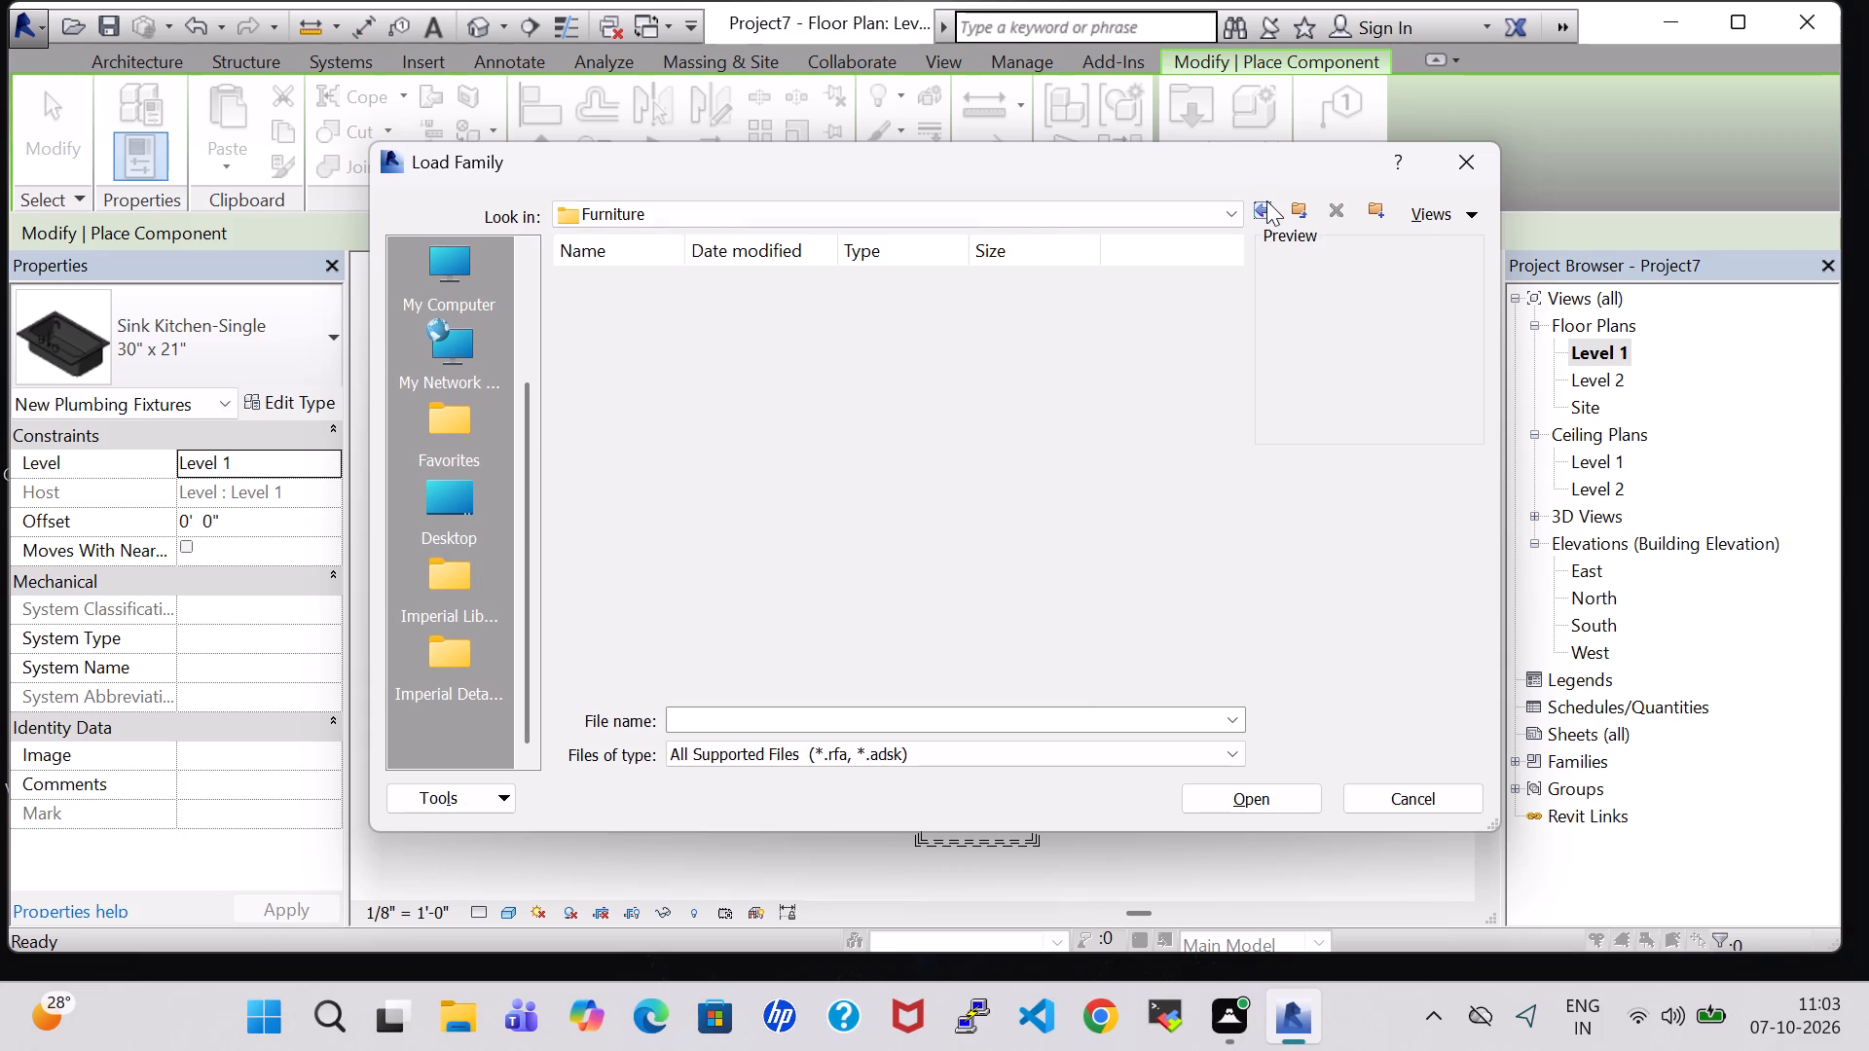
click(1266, 200)
scroll(1133, 493, down, 1)
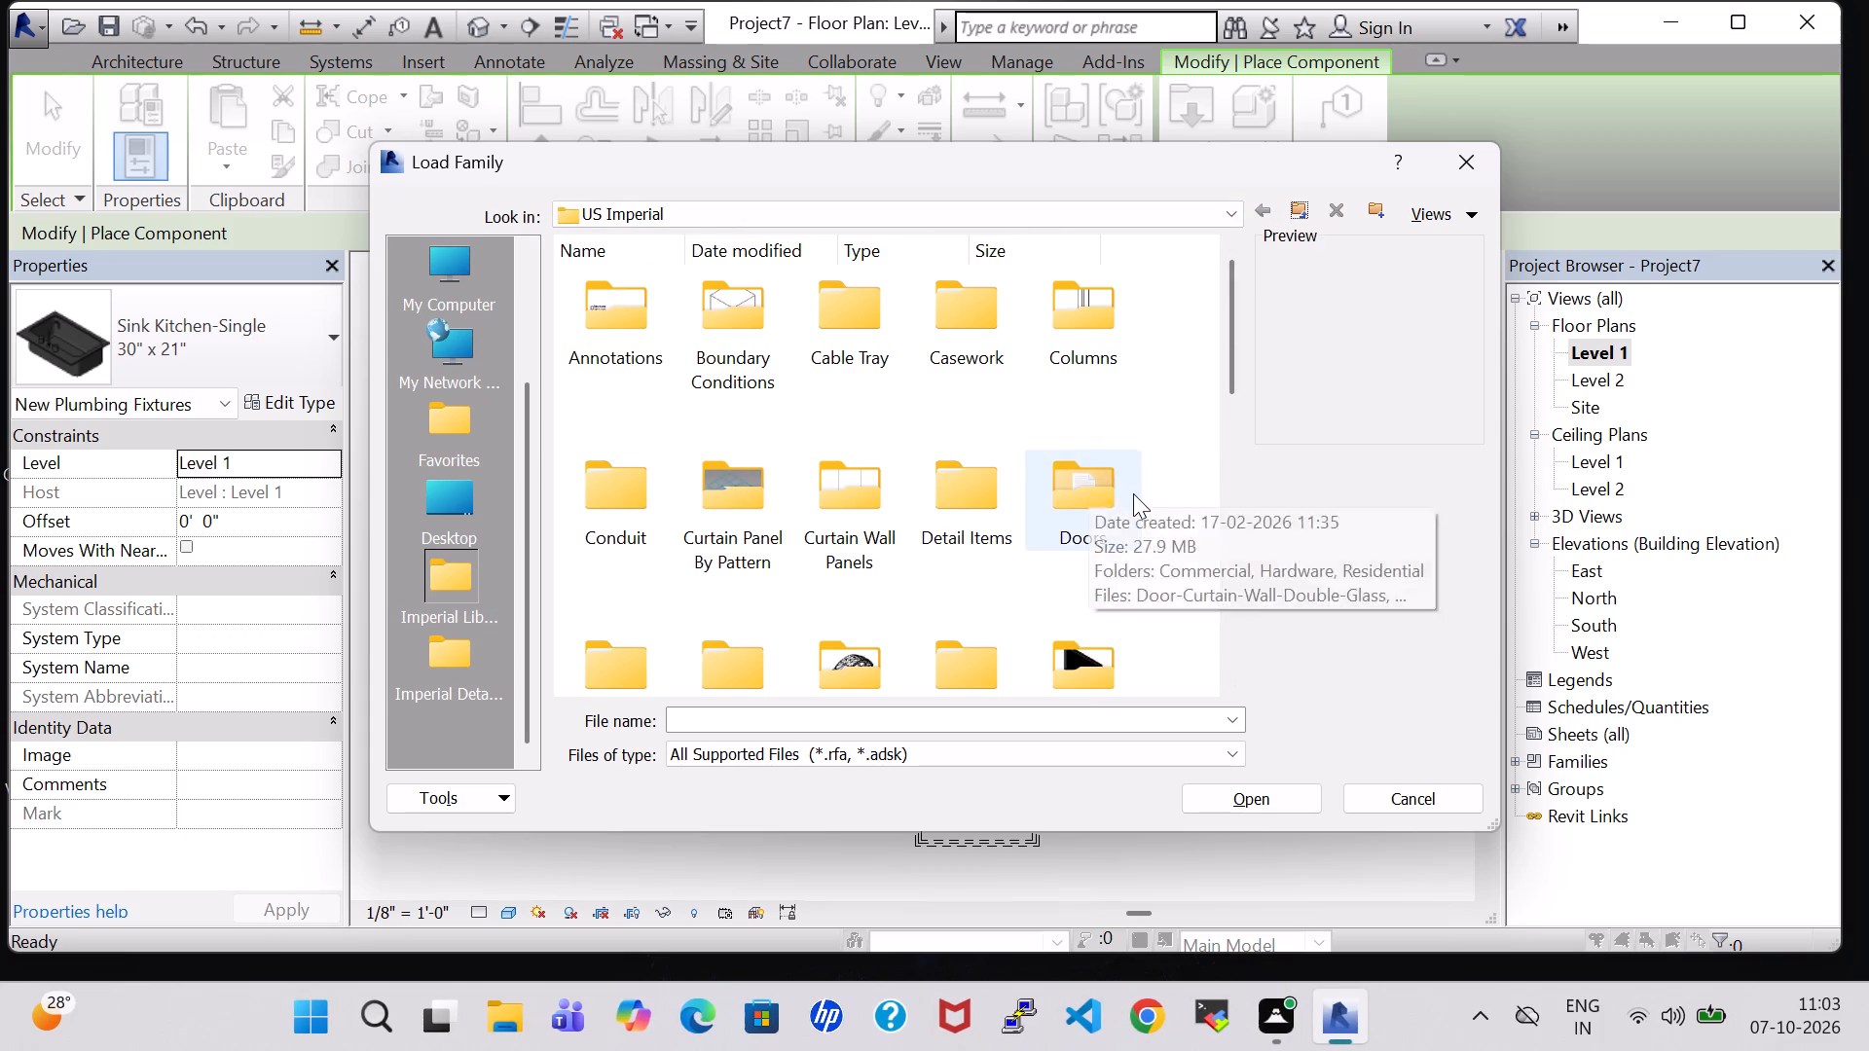
scroll(1111, 493, up, 1)
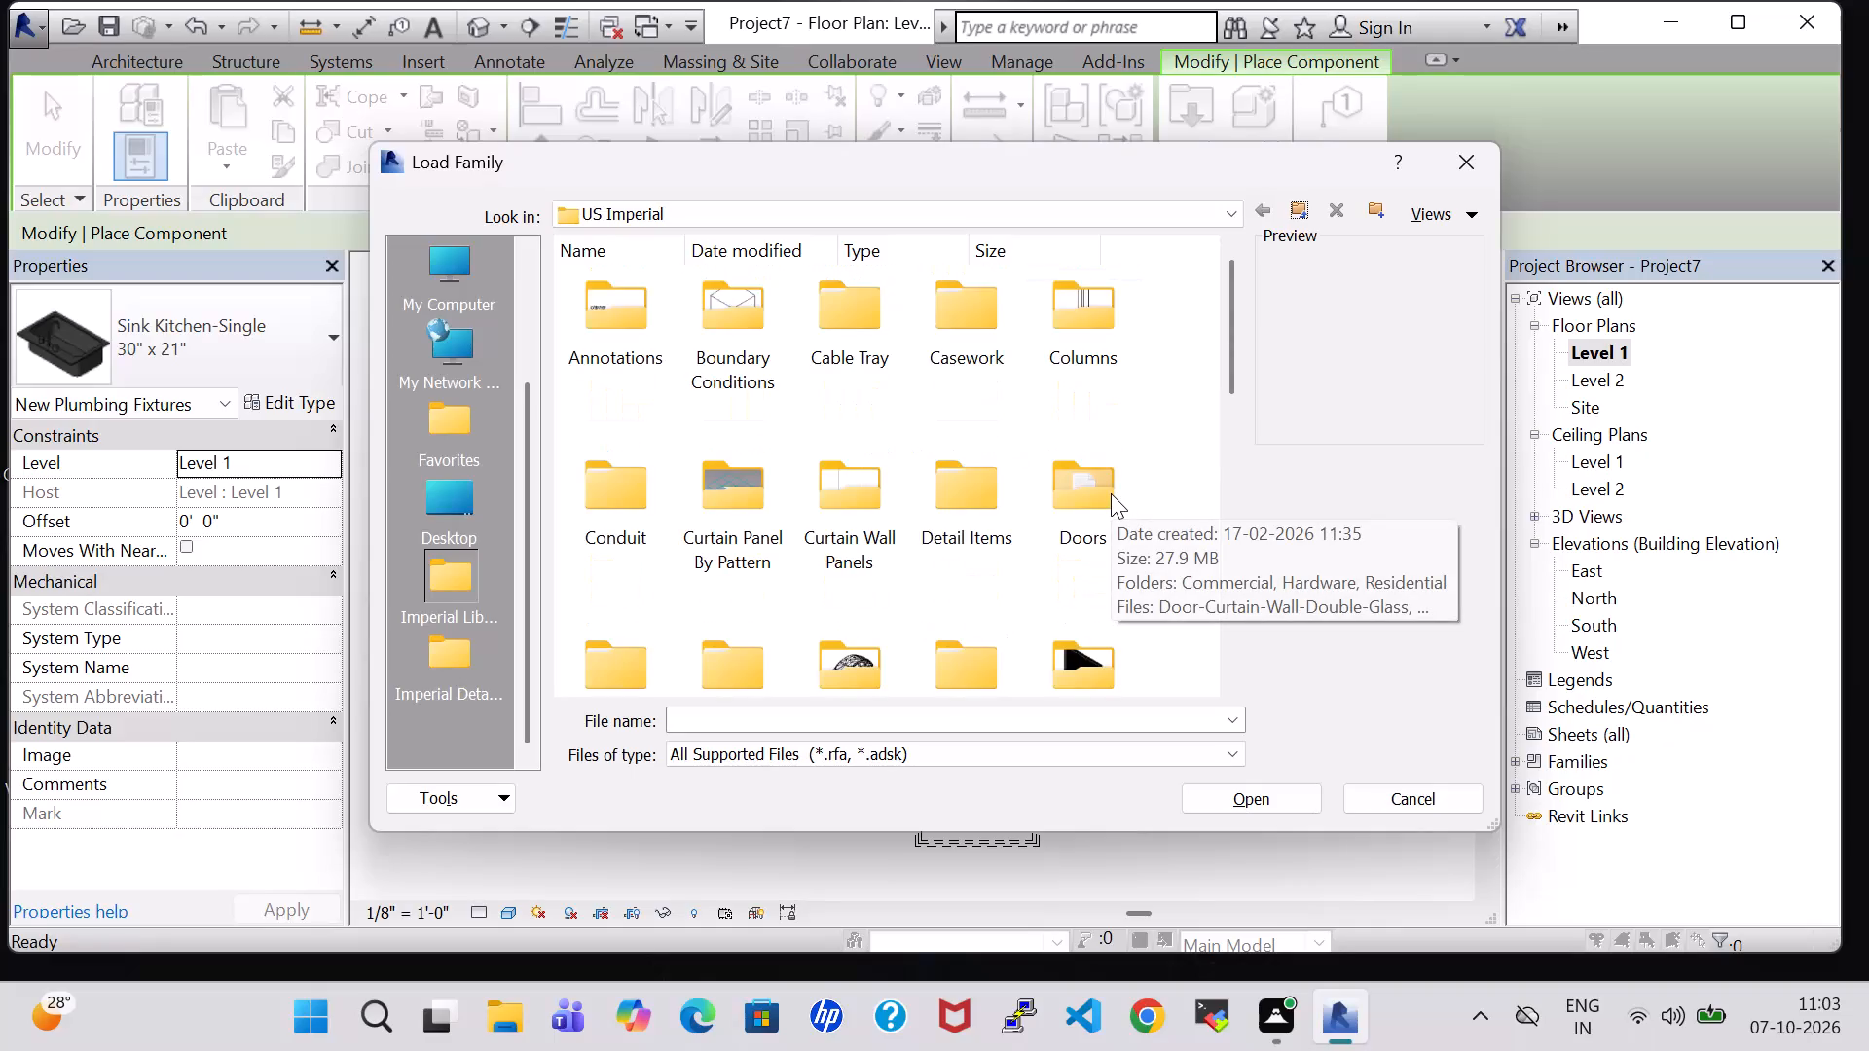
double_click(808, 469)
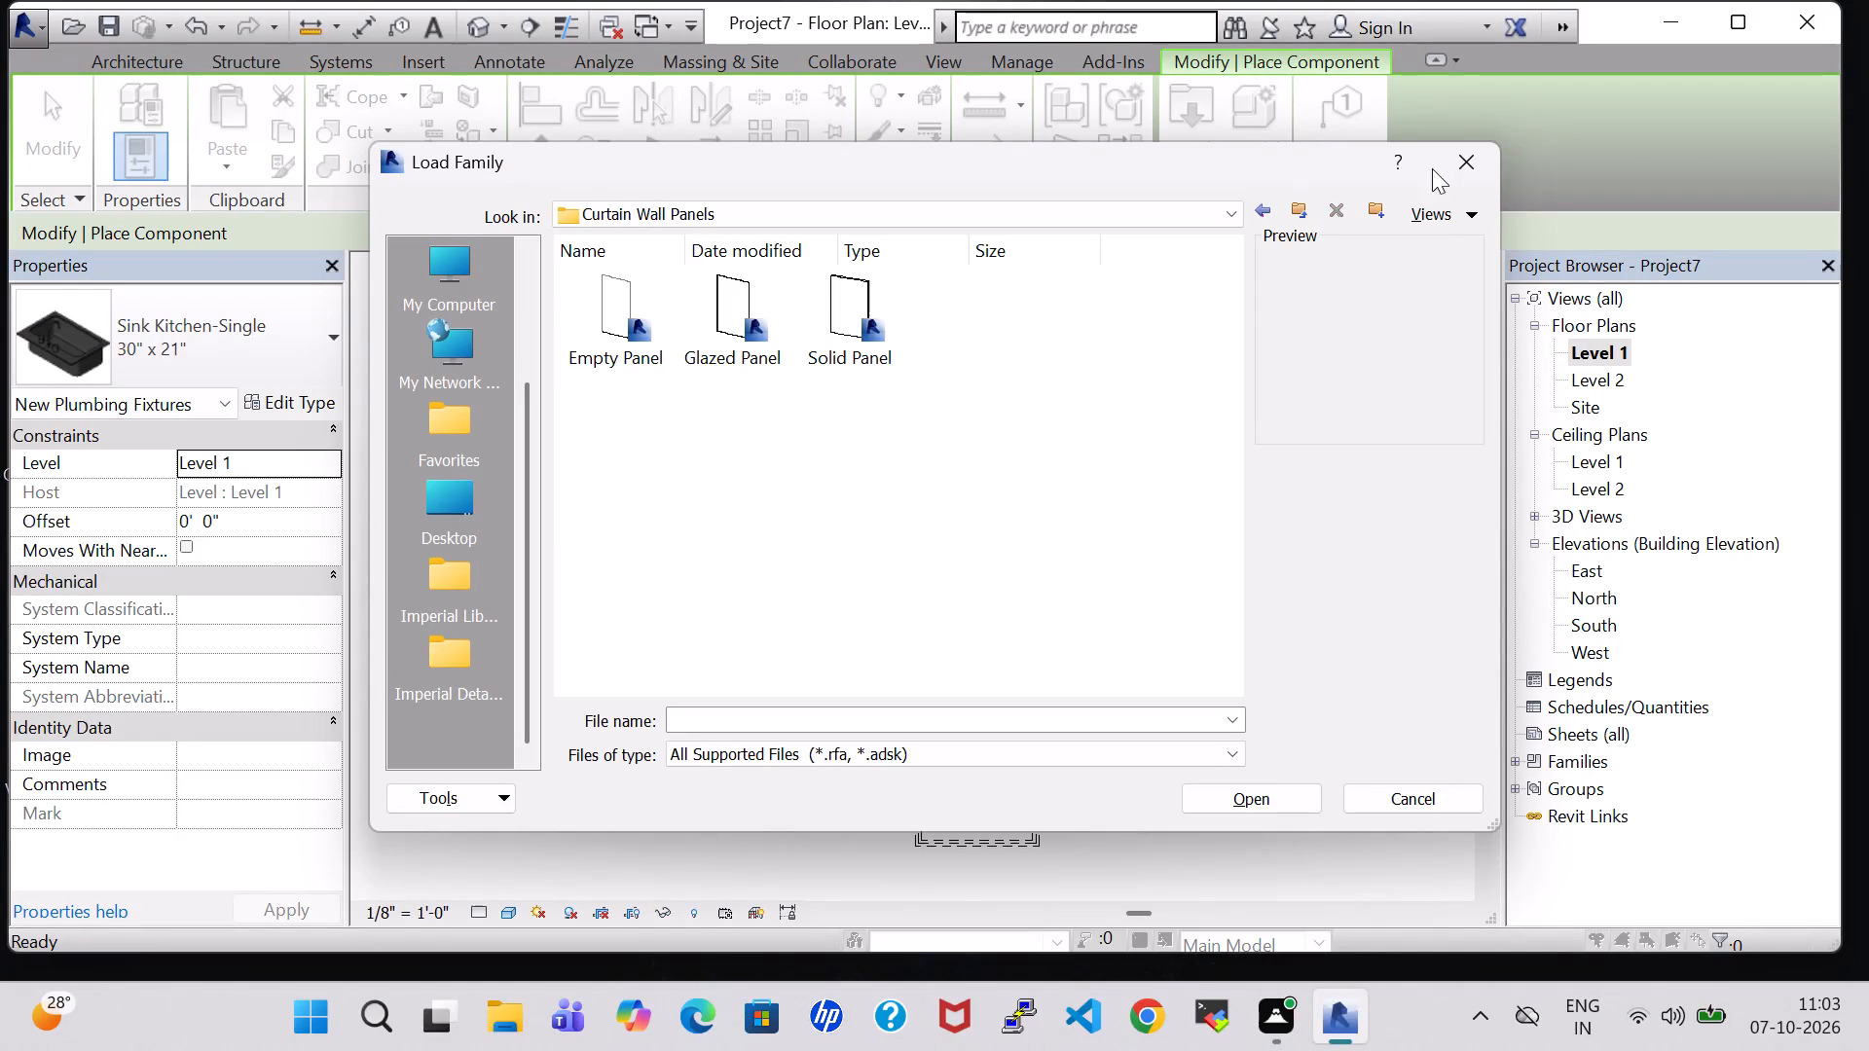
click(1254, 216)
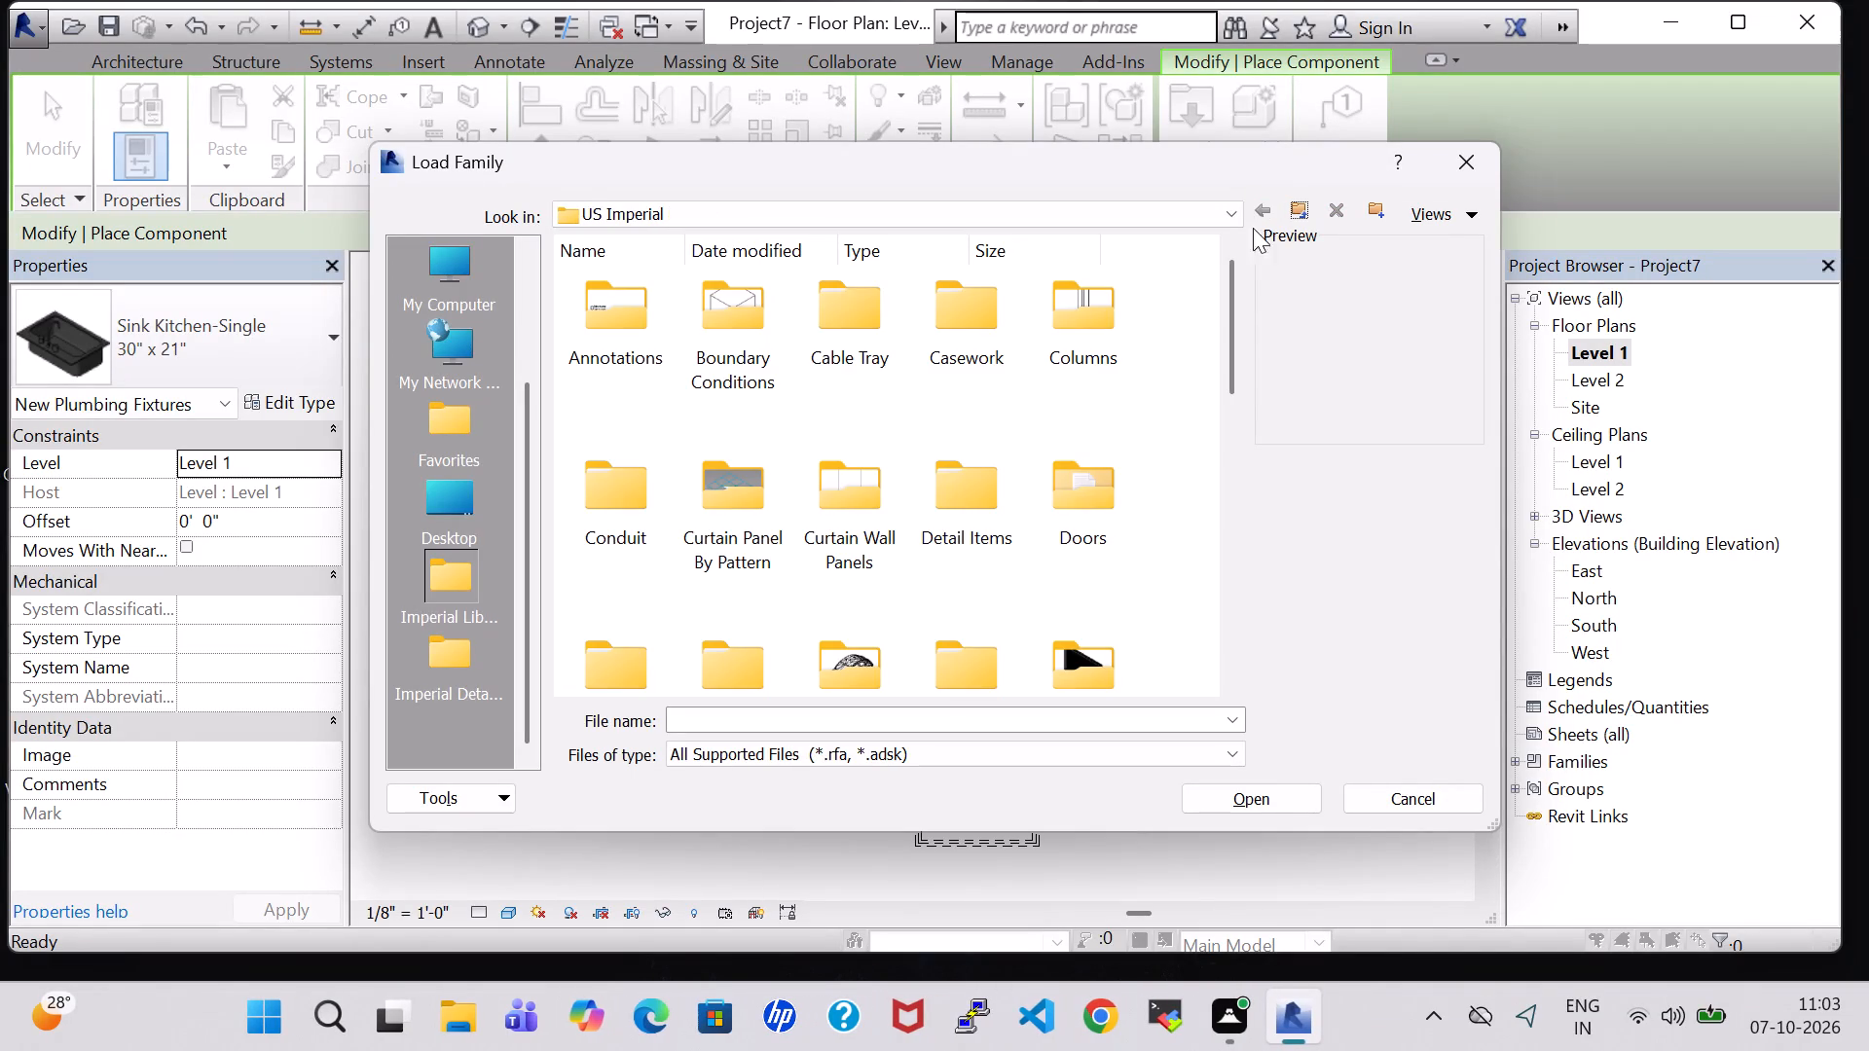
scroll(1083, 496, down, 1)
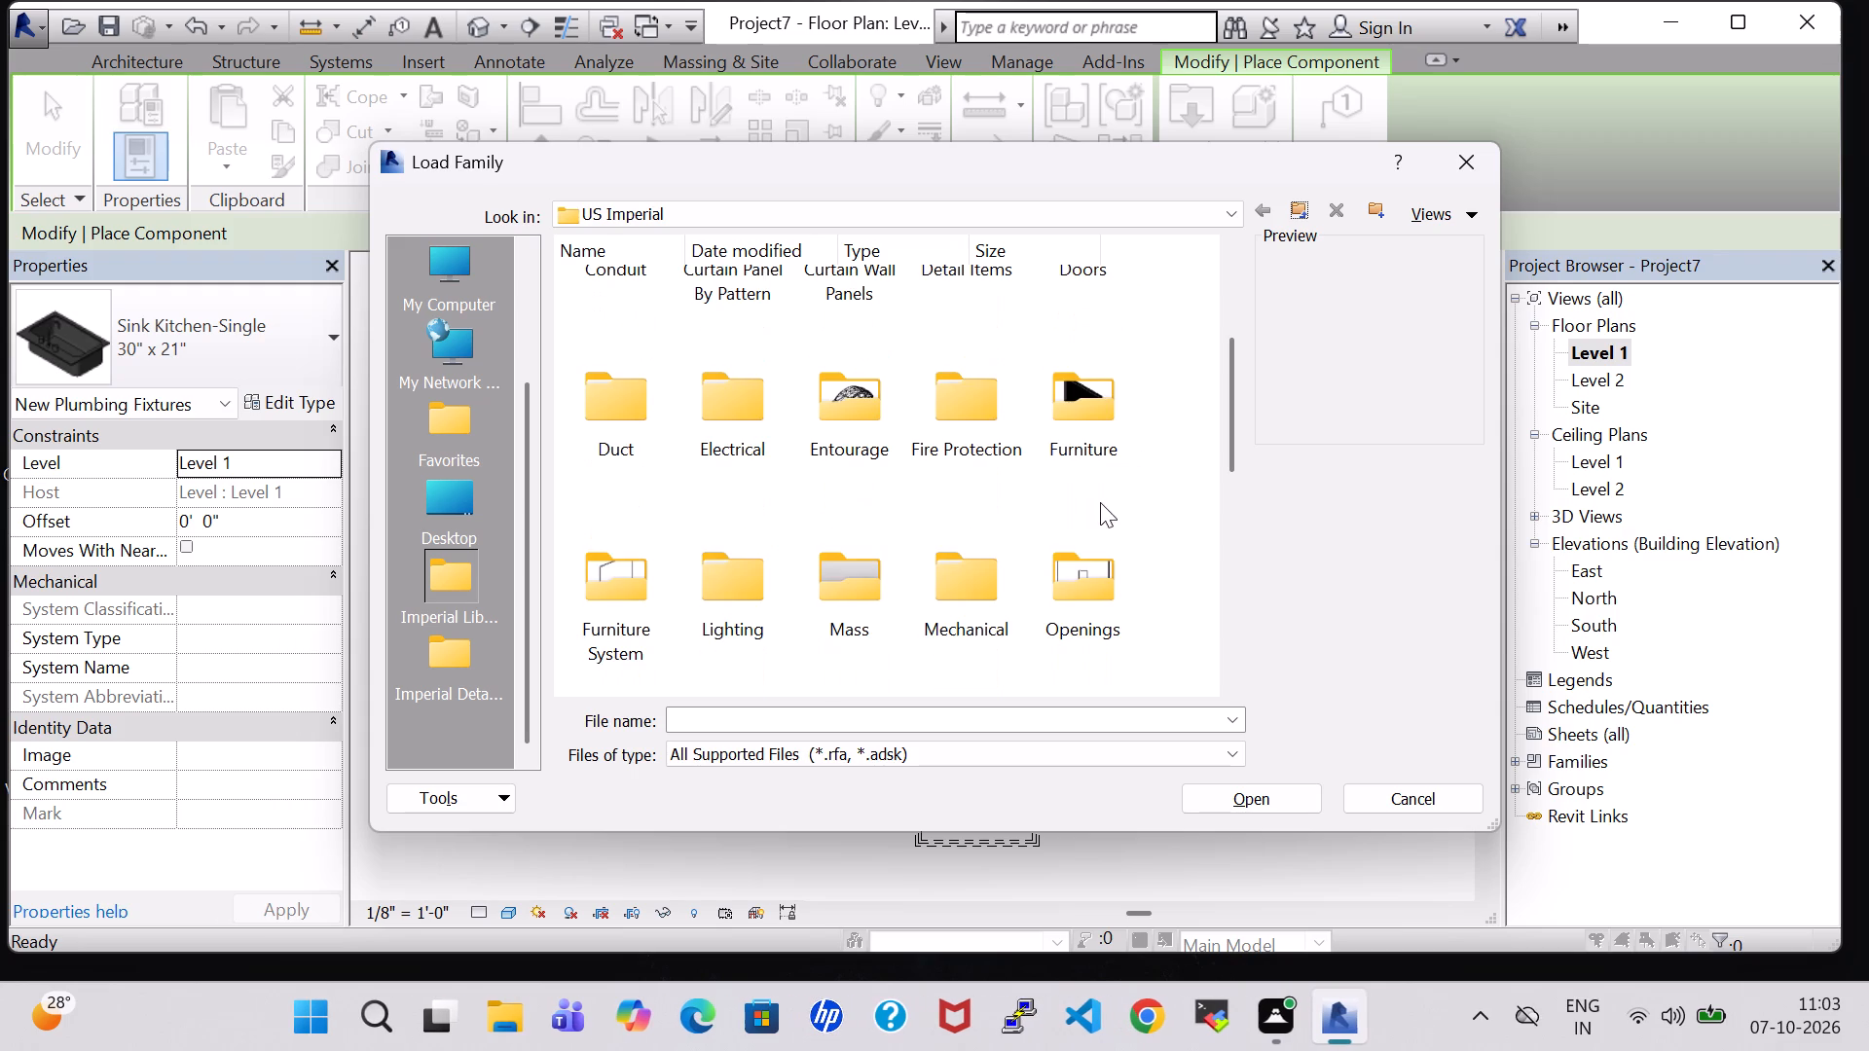
Compare the Work Station Cubicle and Work Station Desktops families in the Furniture System folder, and load Work Station Cubicle.
double_click(604, 604)
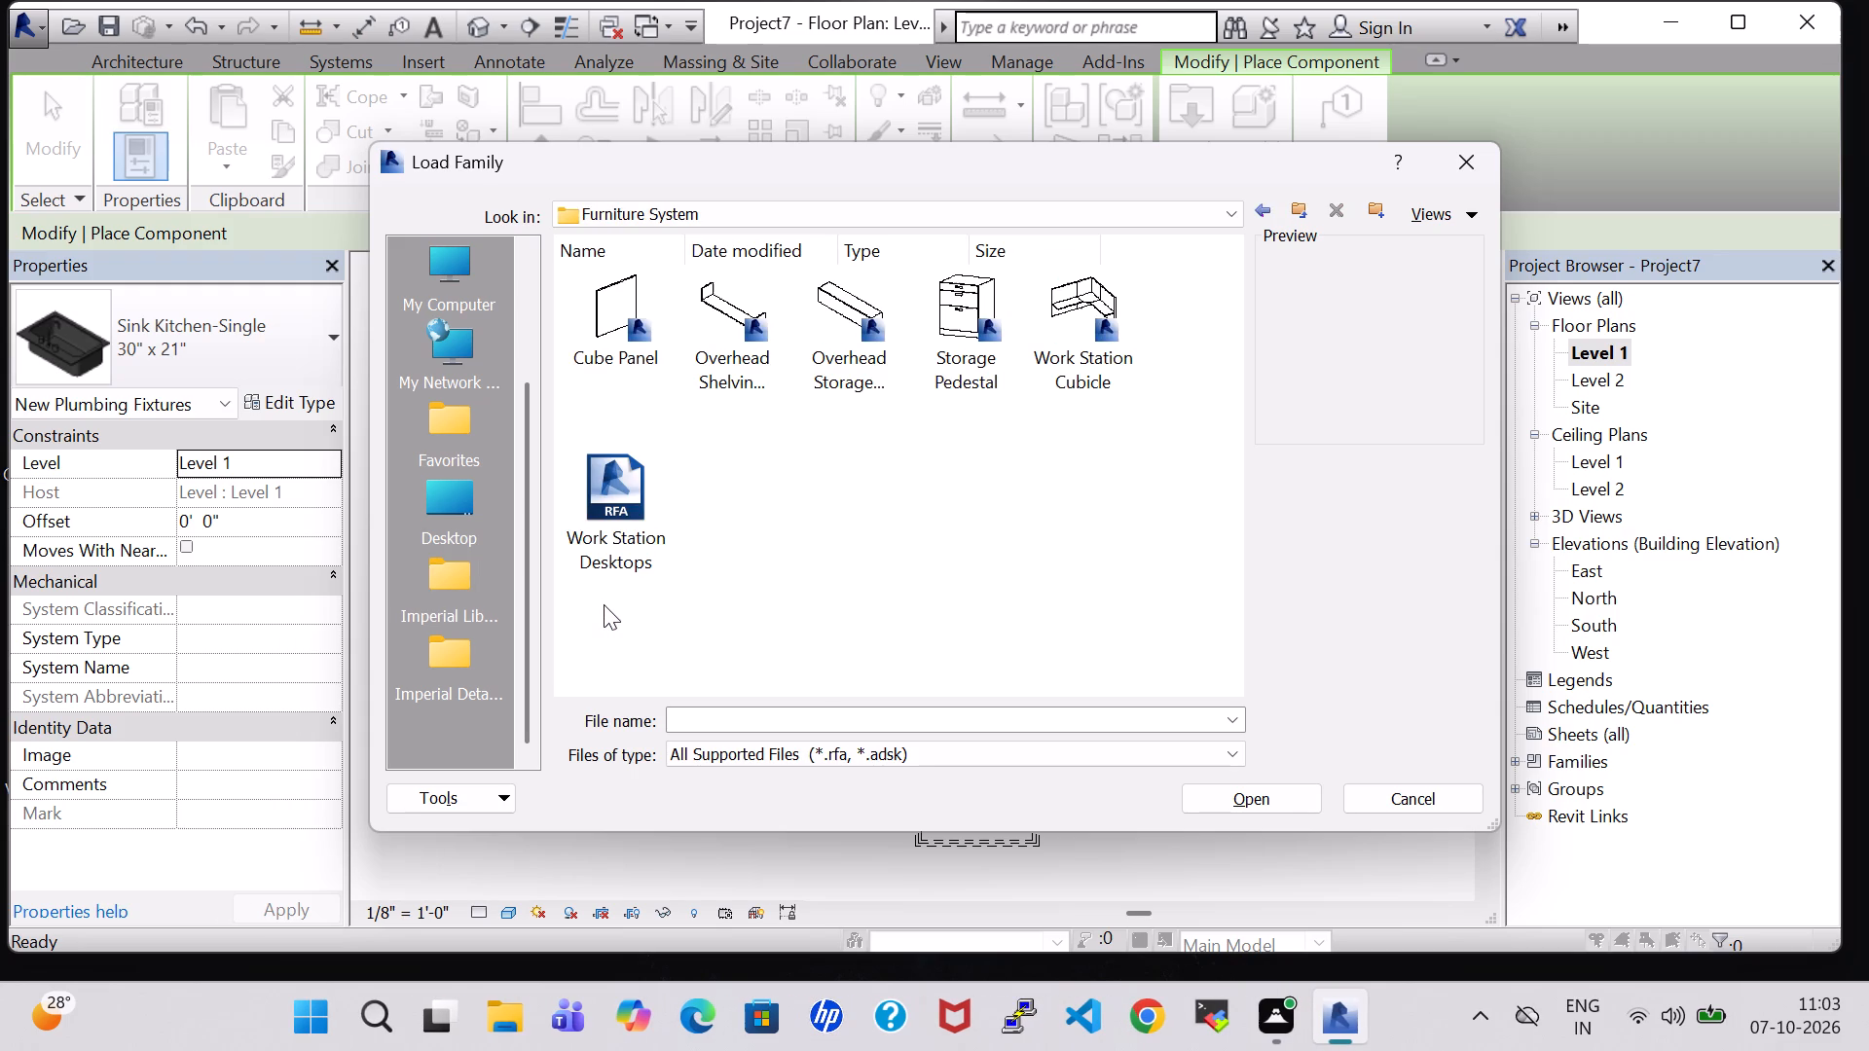
click(1085, 312)
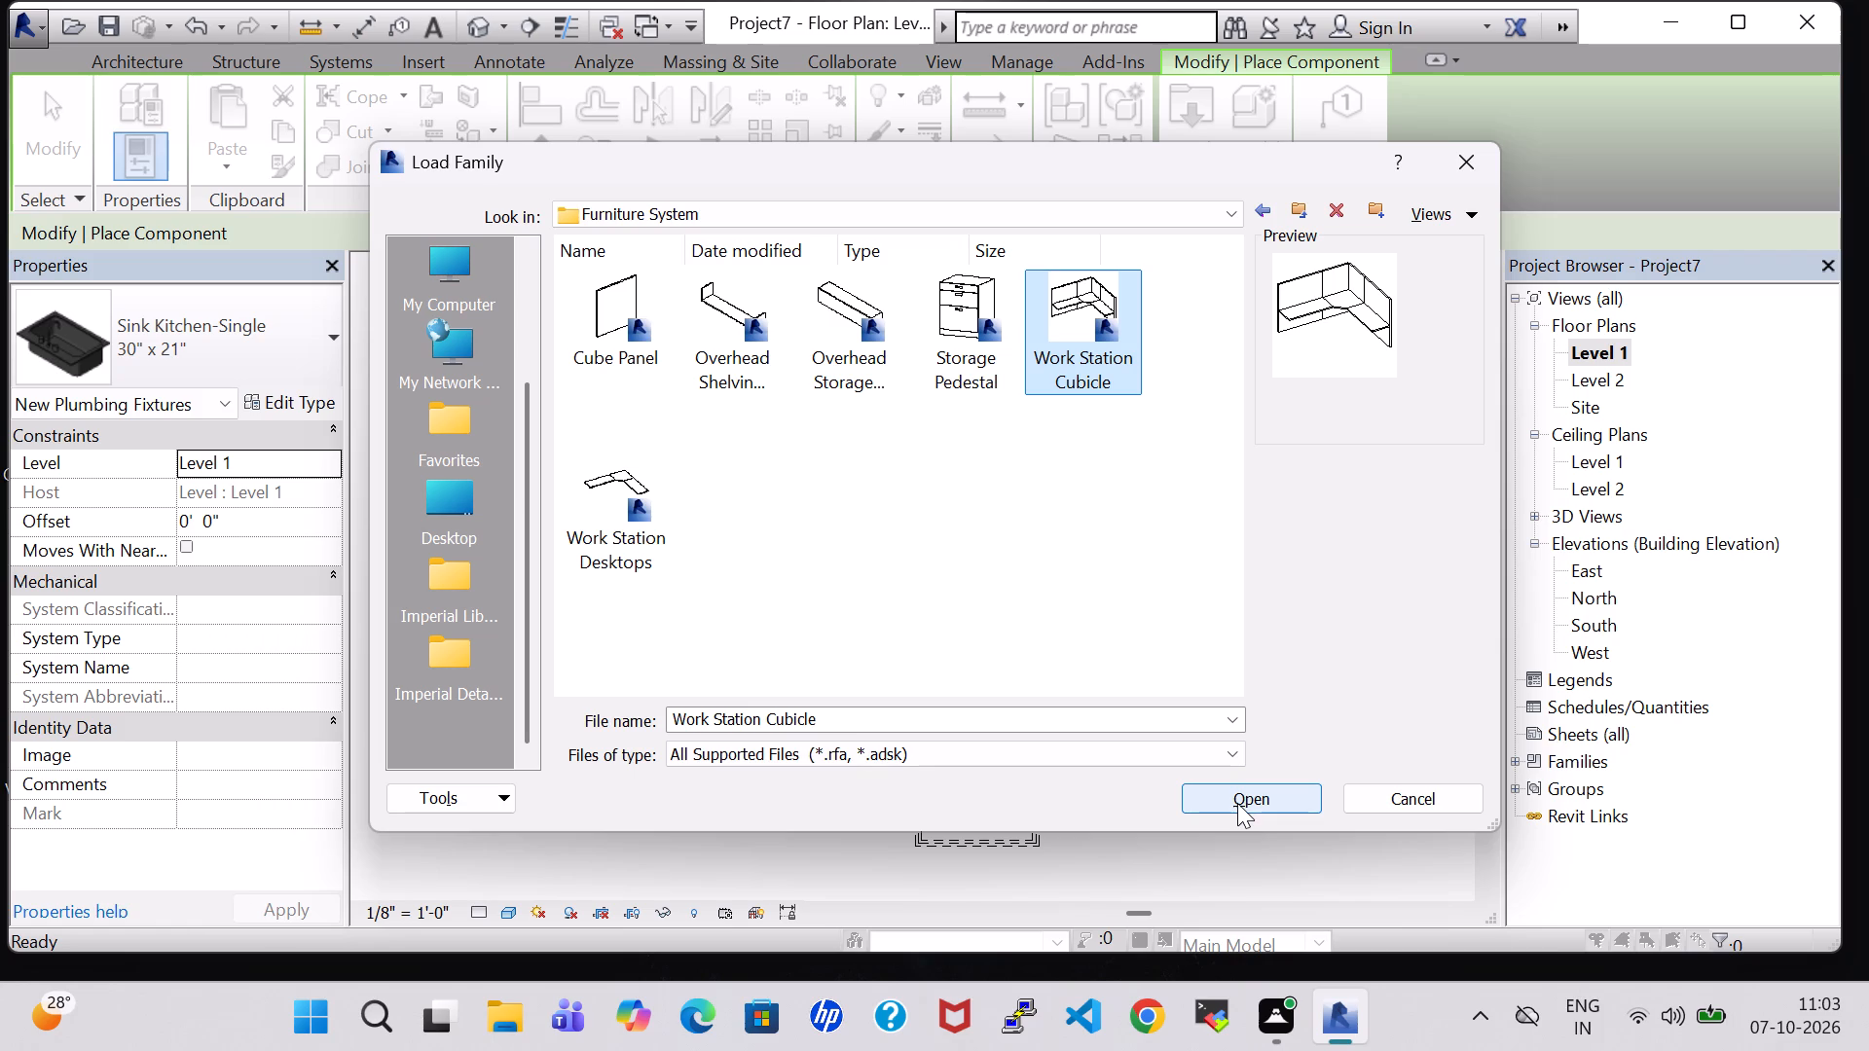
click(586, 477)
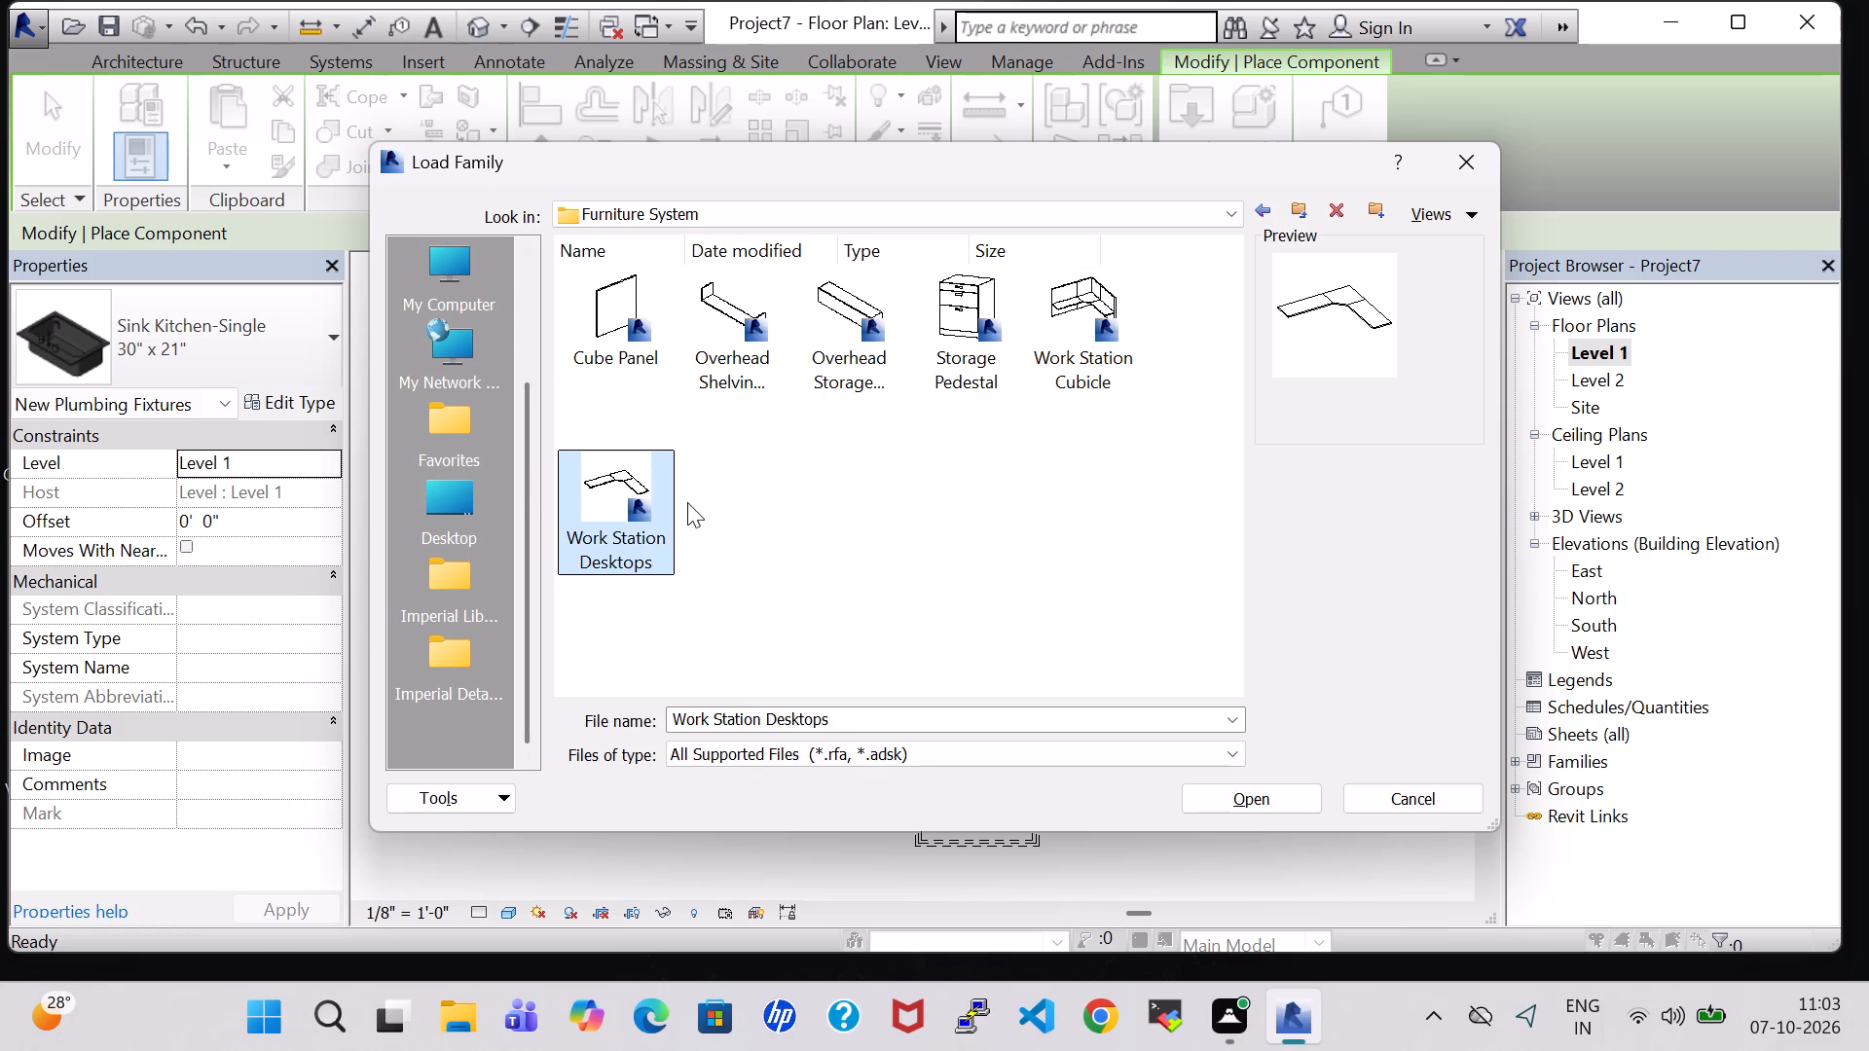
click(641, 498)
click(1048, 317)
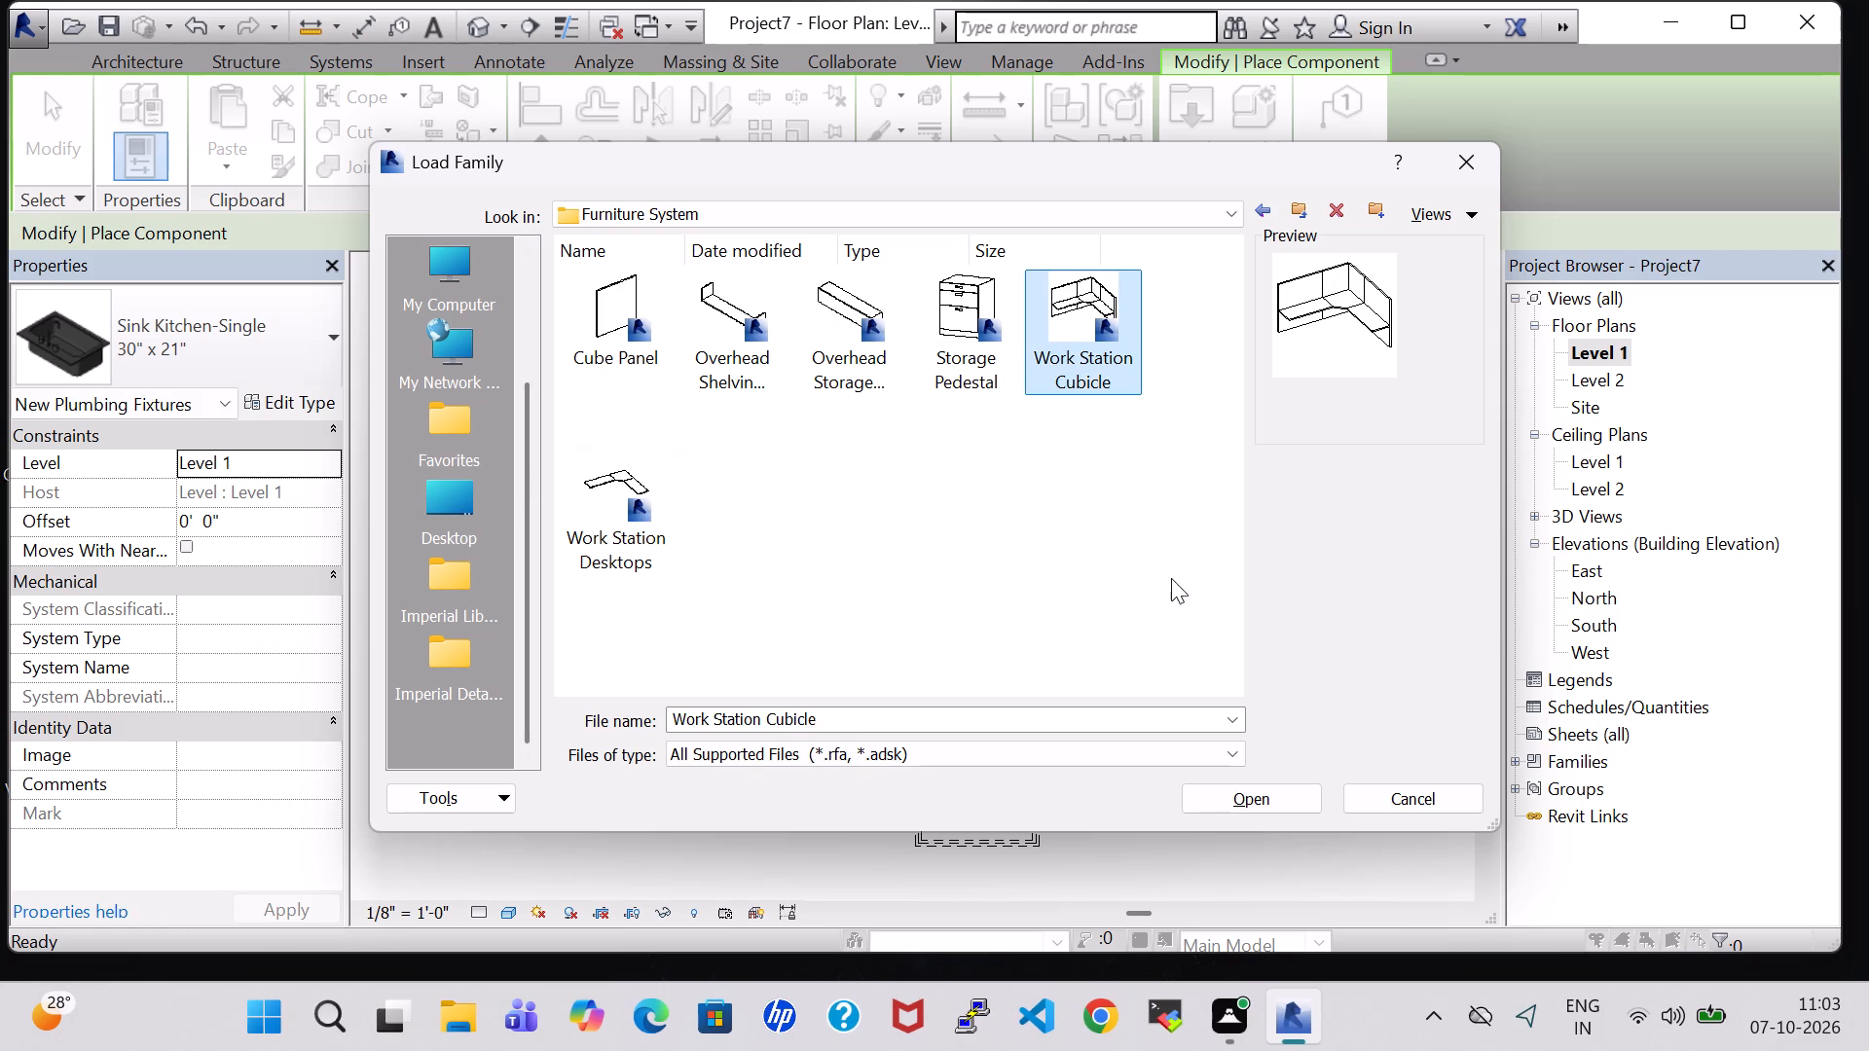
click(1277, 807)
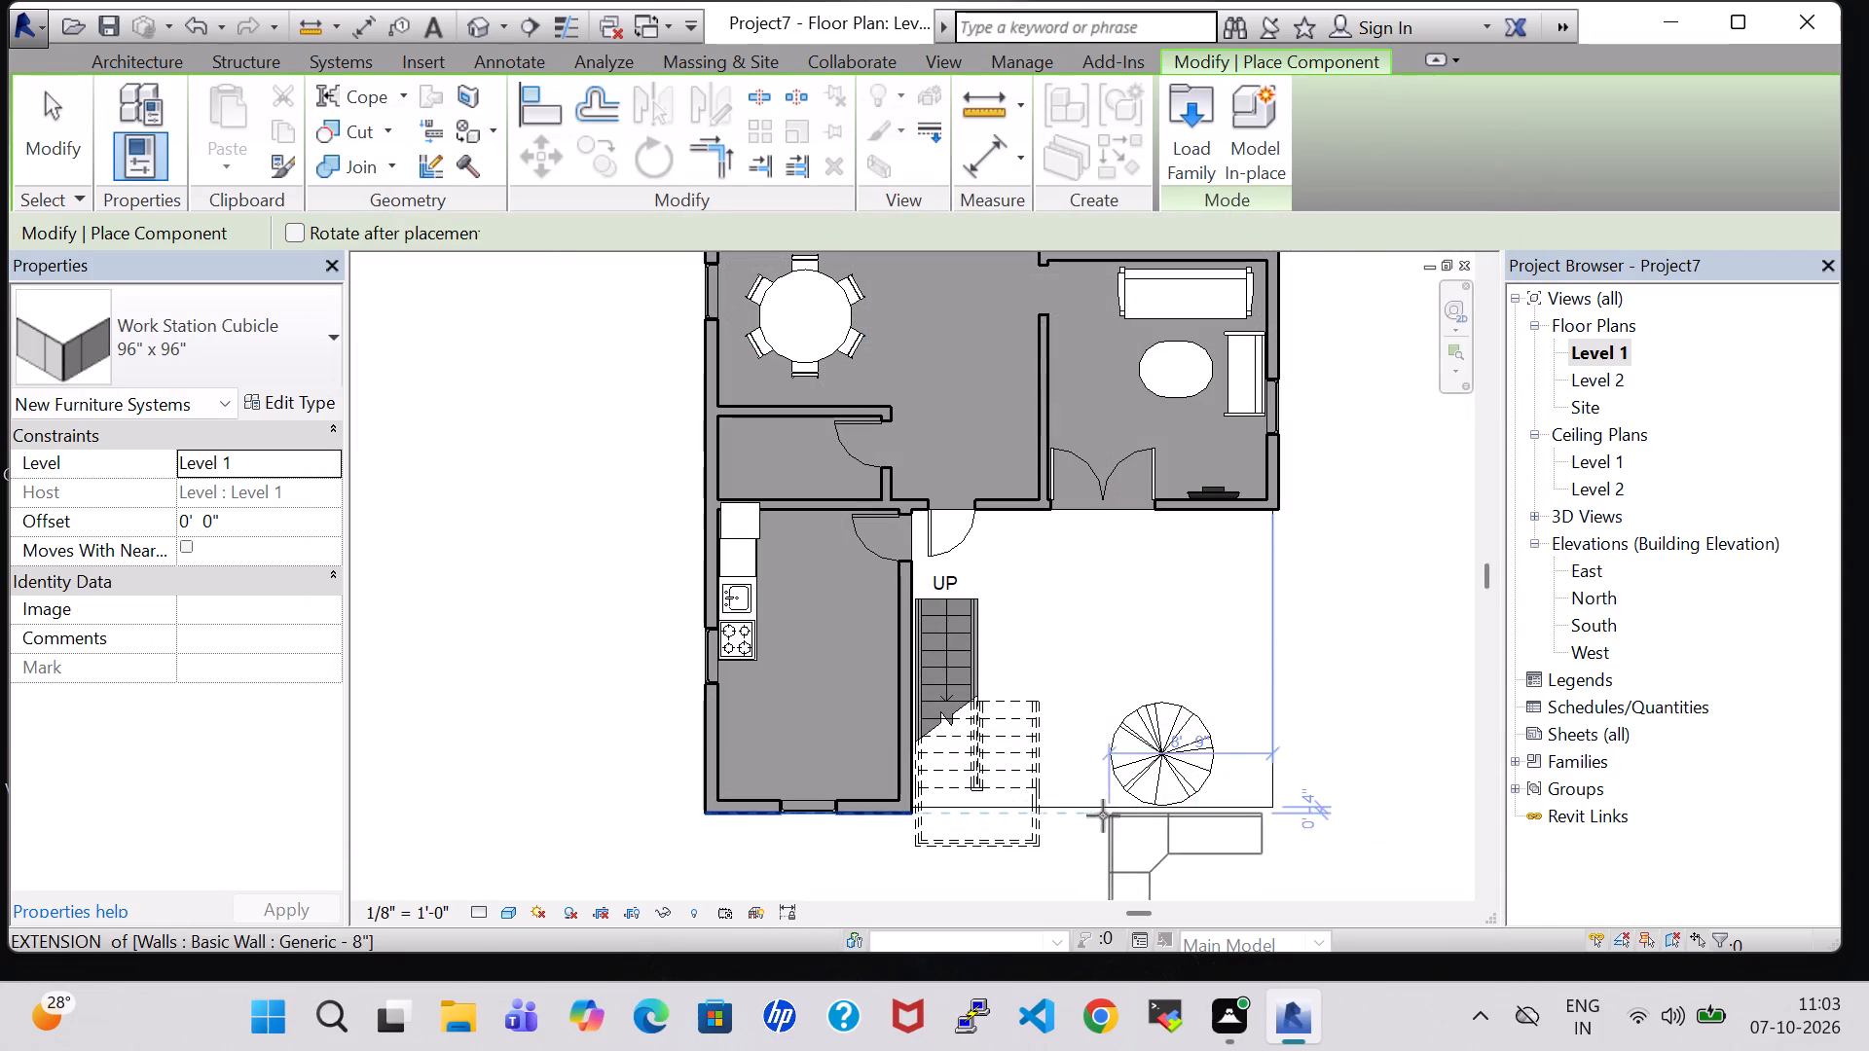
Rotate the 96" x 96" Work Station Cubicle and place it in the kitchen's lower corner, against the stair-side and window walls.
key(space)
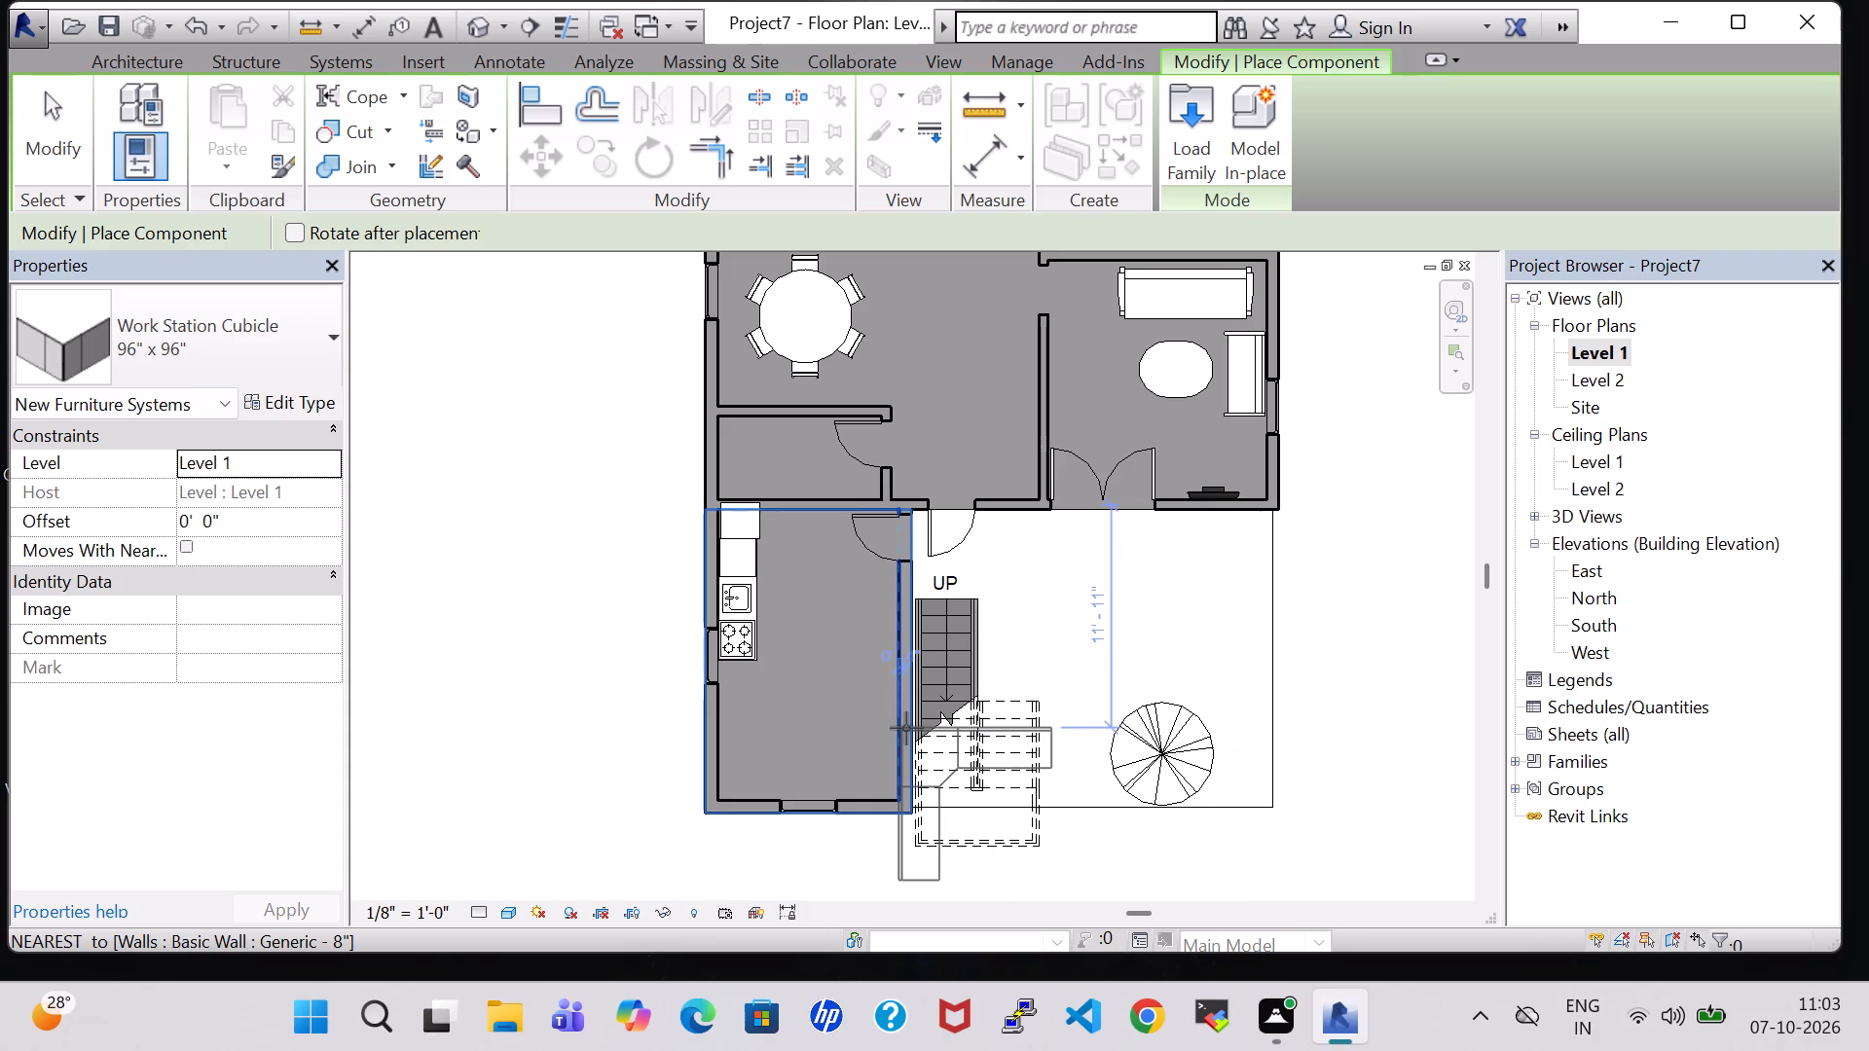
key(space)
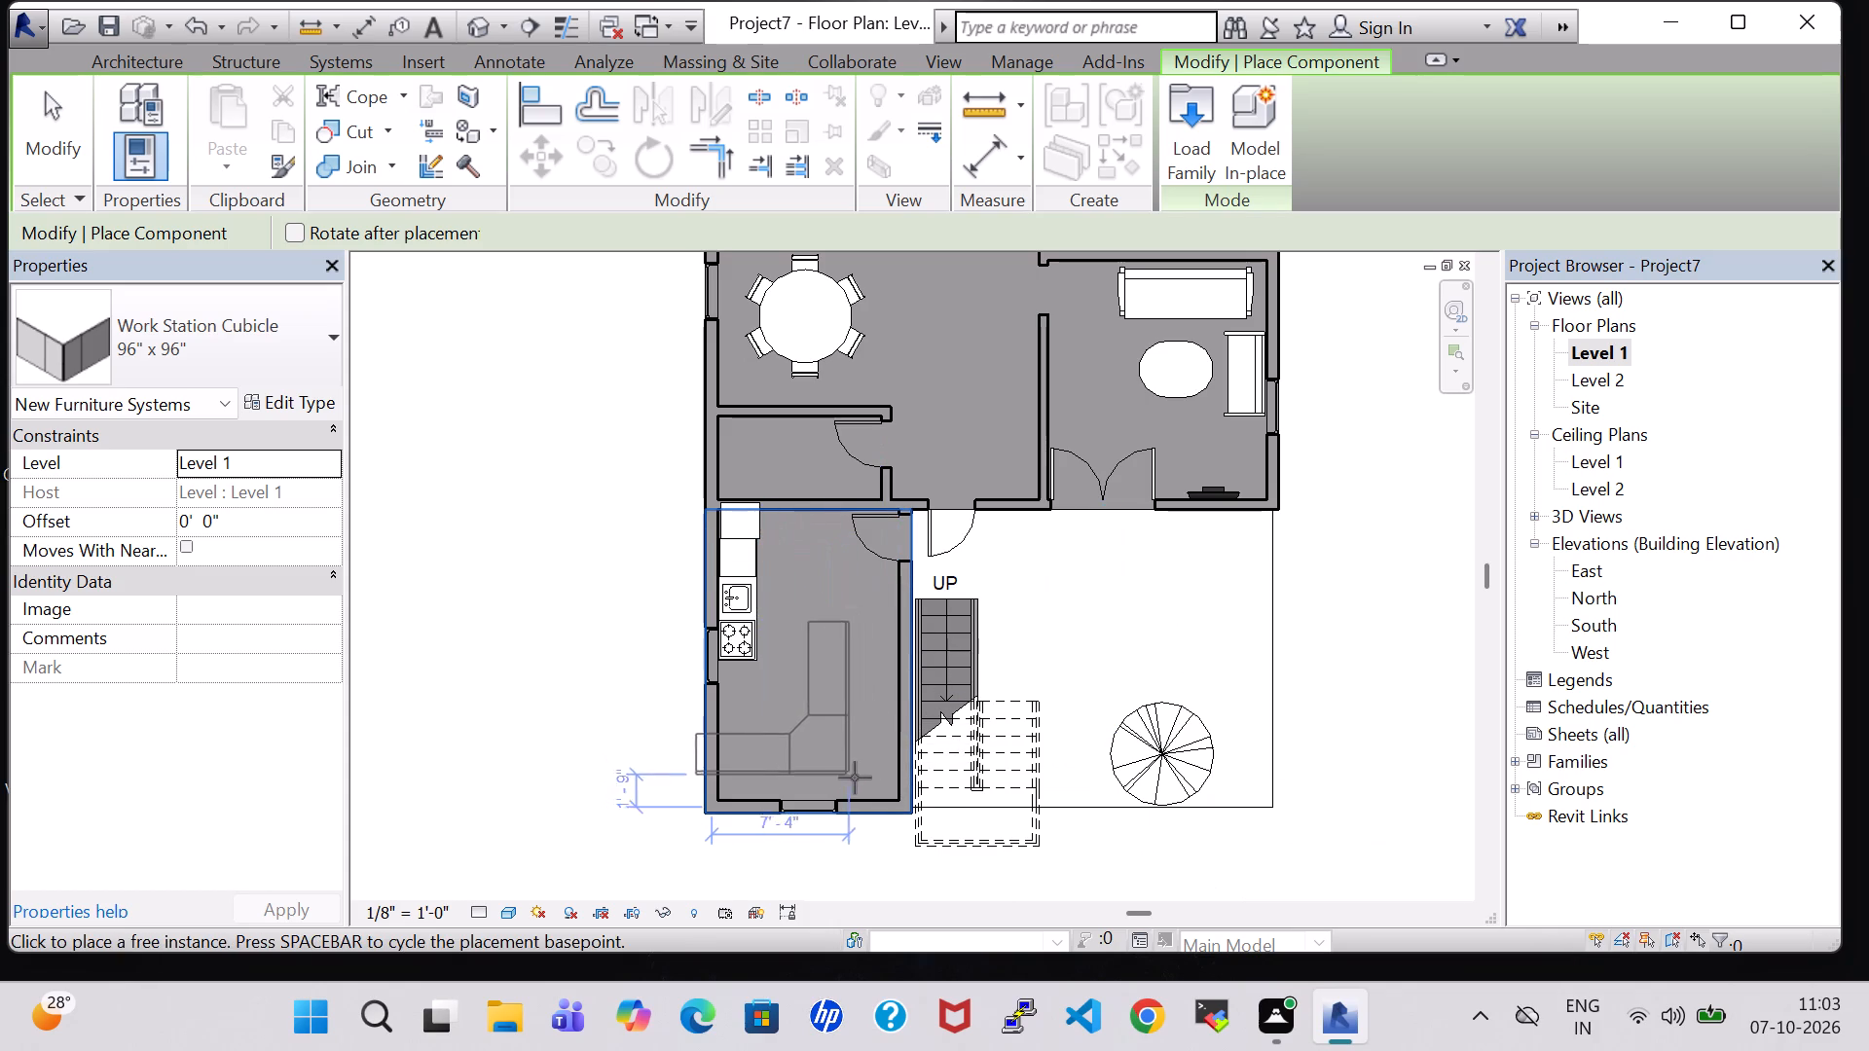
click(899, 794)
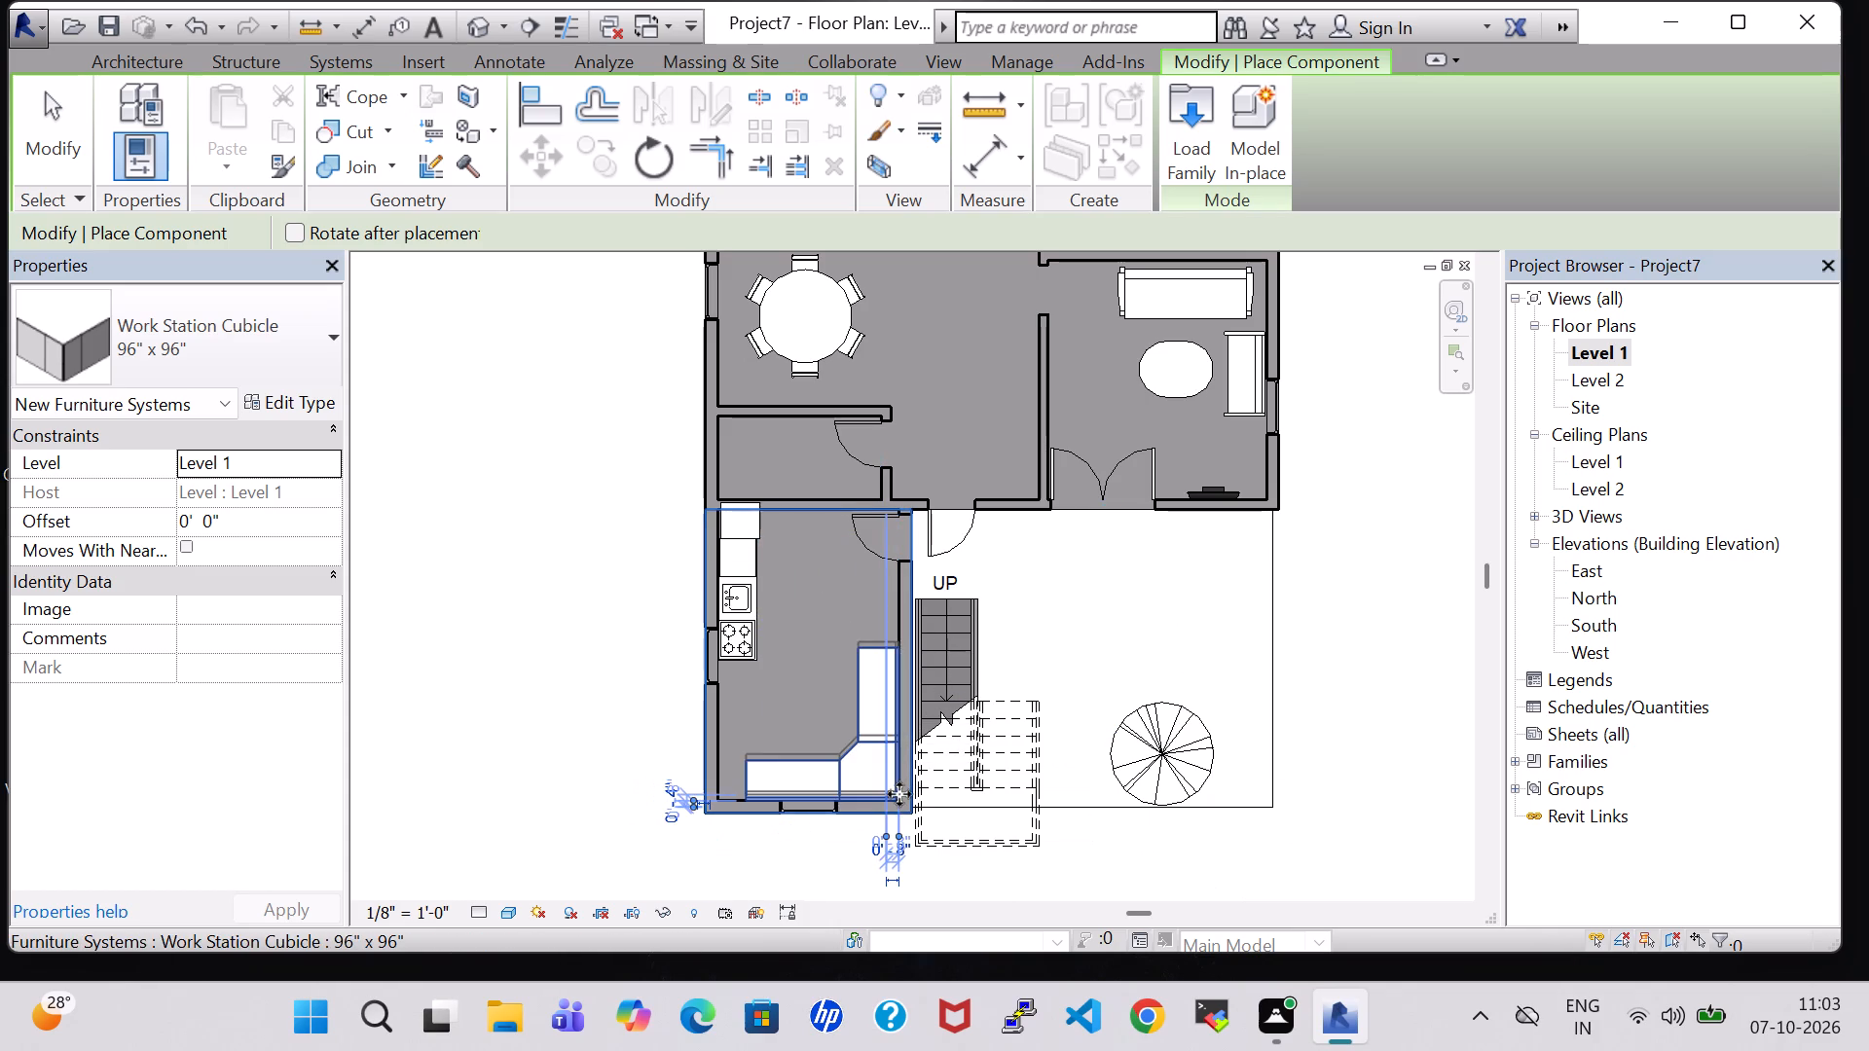
Look through the component types and the Work Station Cubicle's type properties, and end component placement.
click(265, 332)
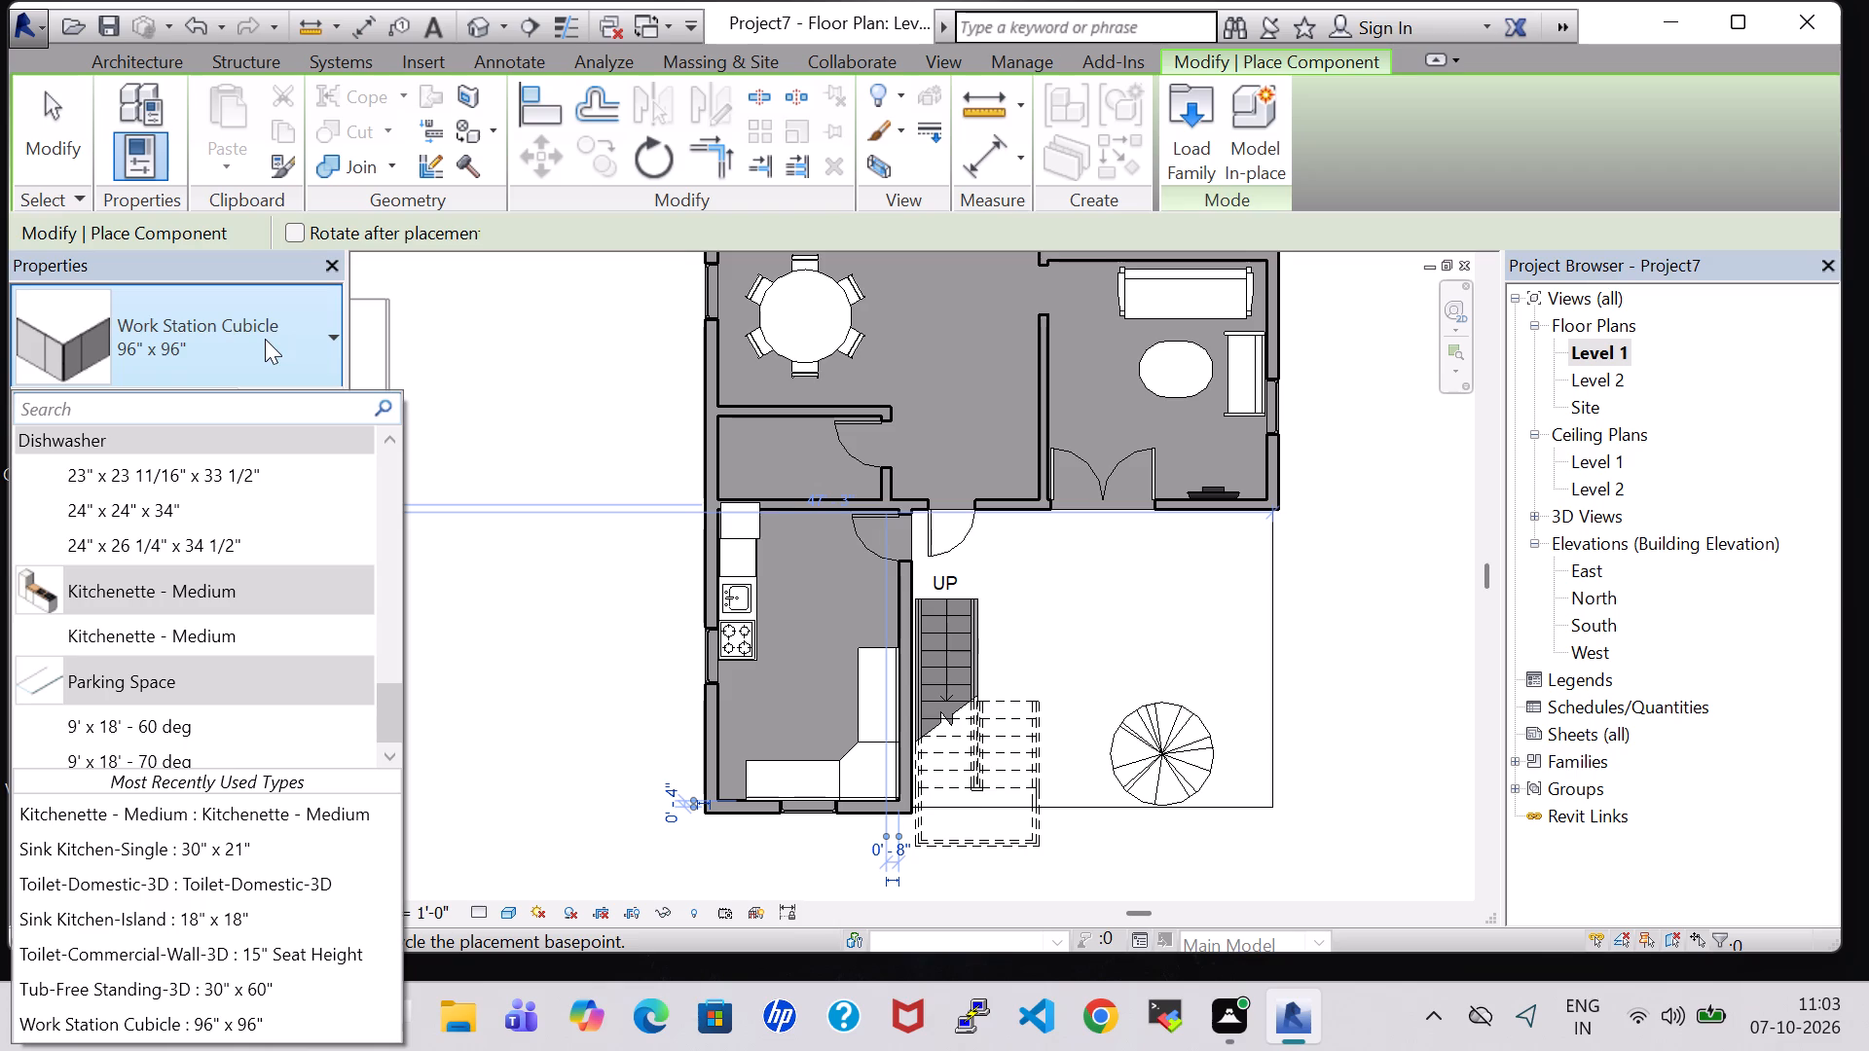
key(Escape)
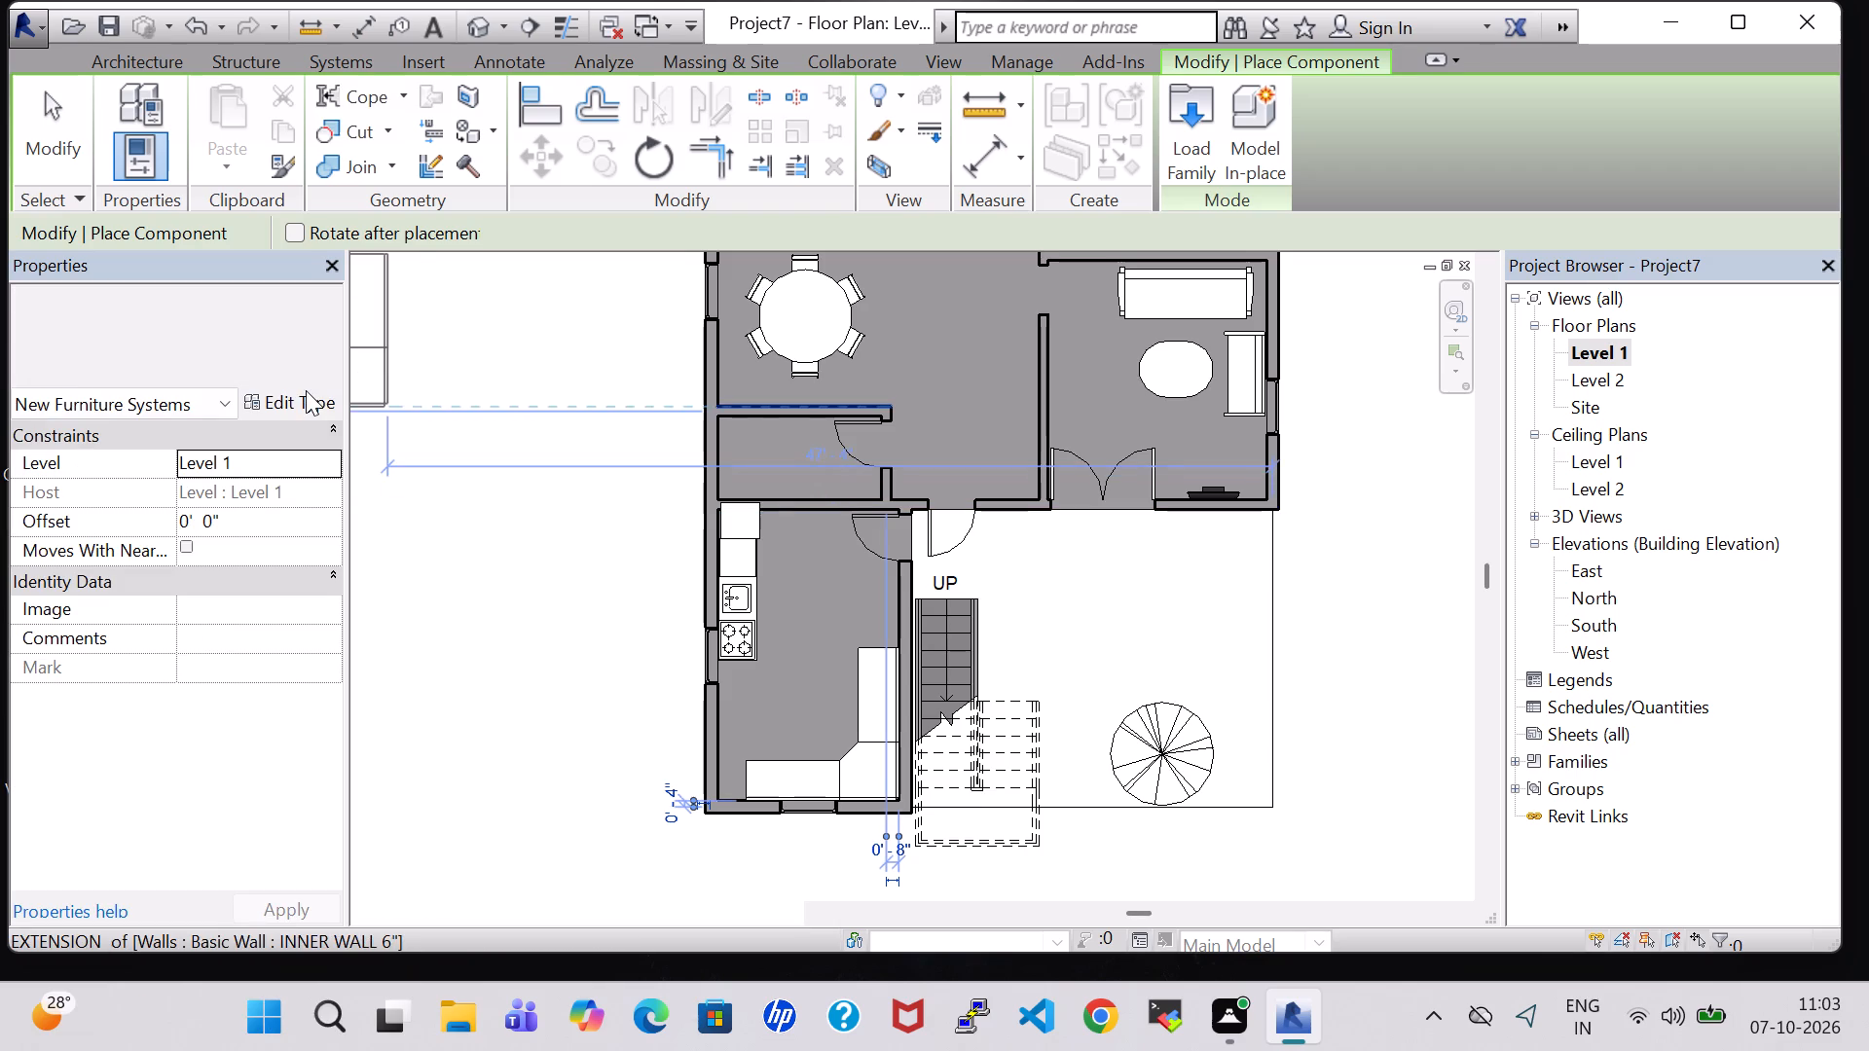
click(306, 390)
click(1533, 229)
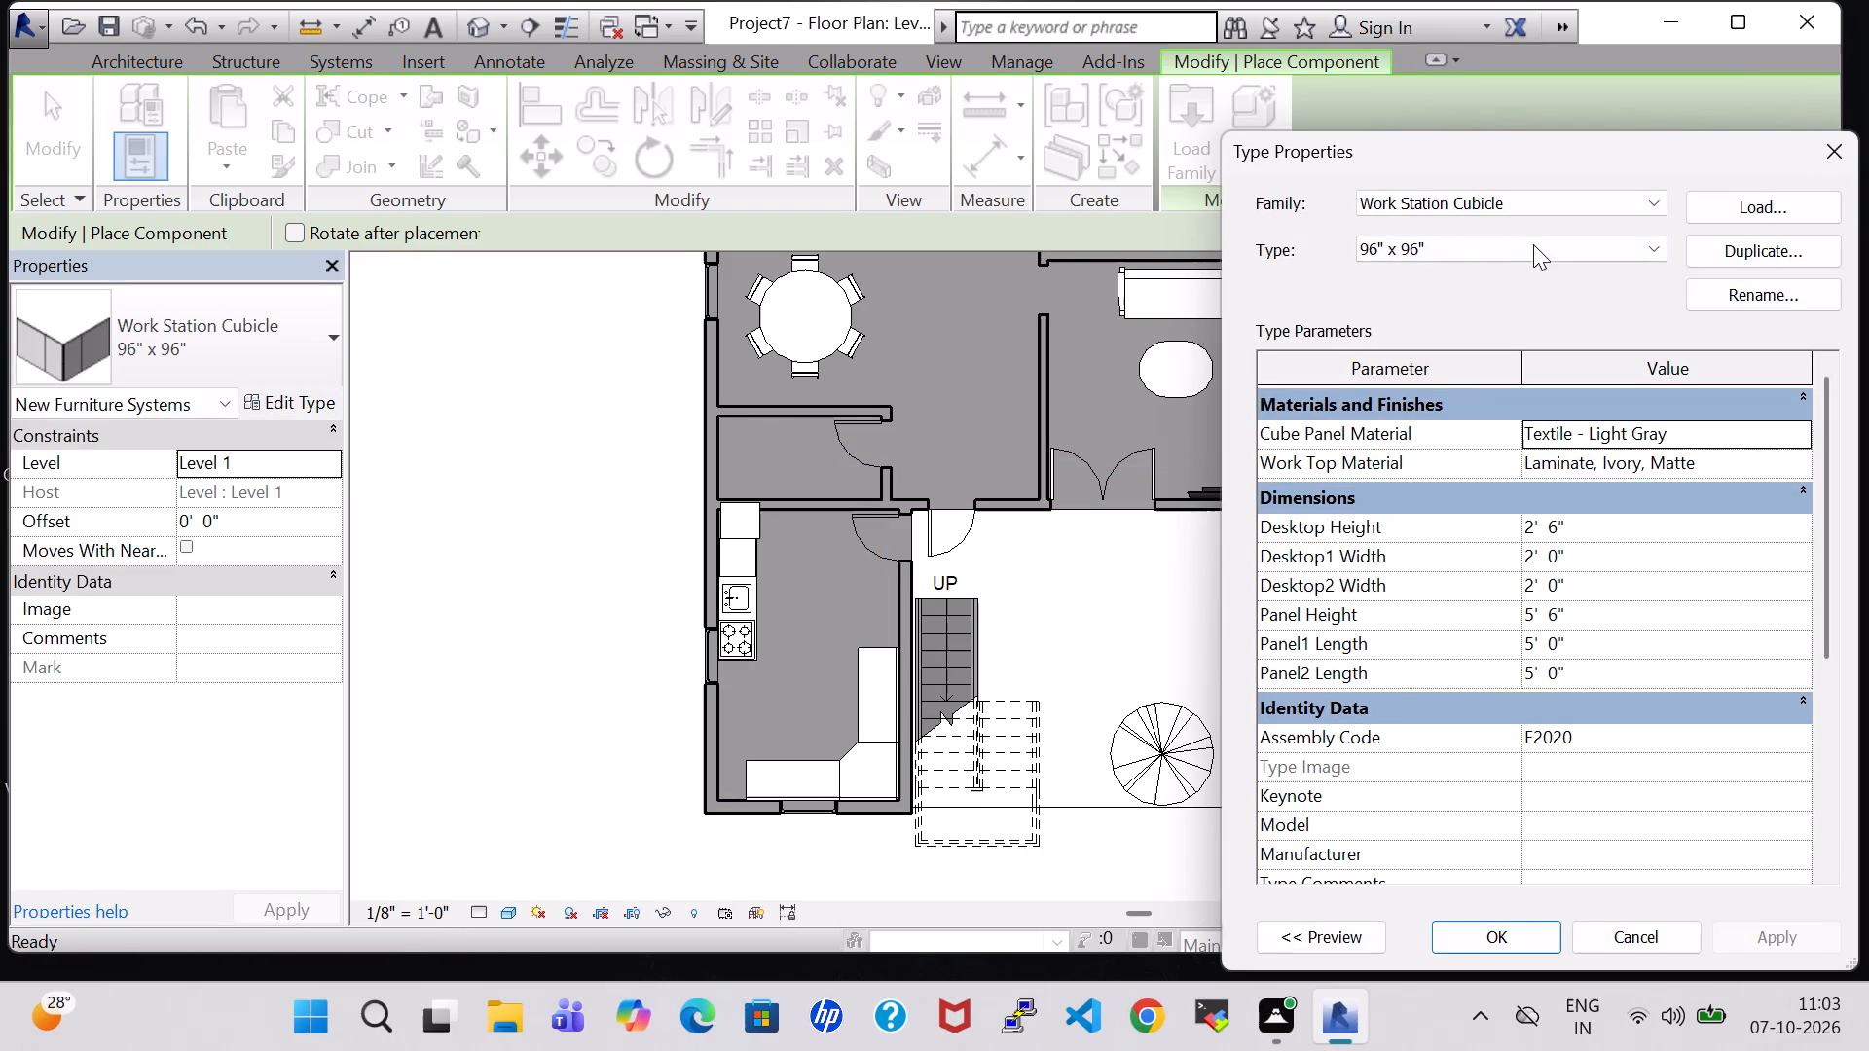
click(1533, 245)
click(1532, 277)
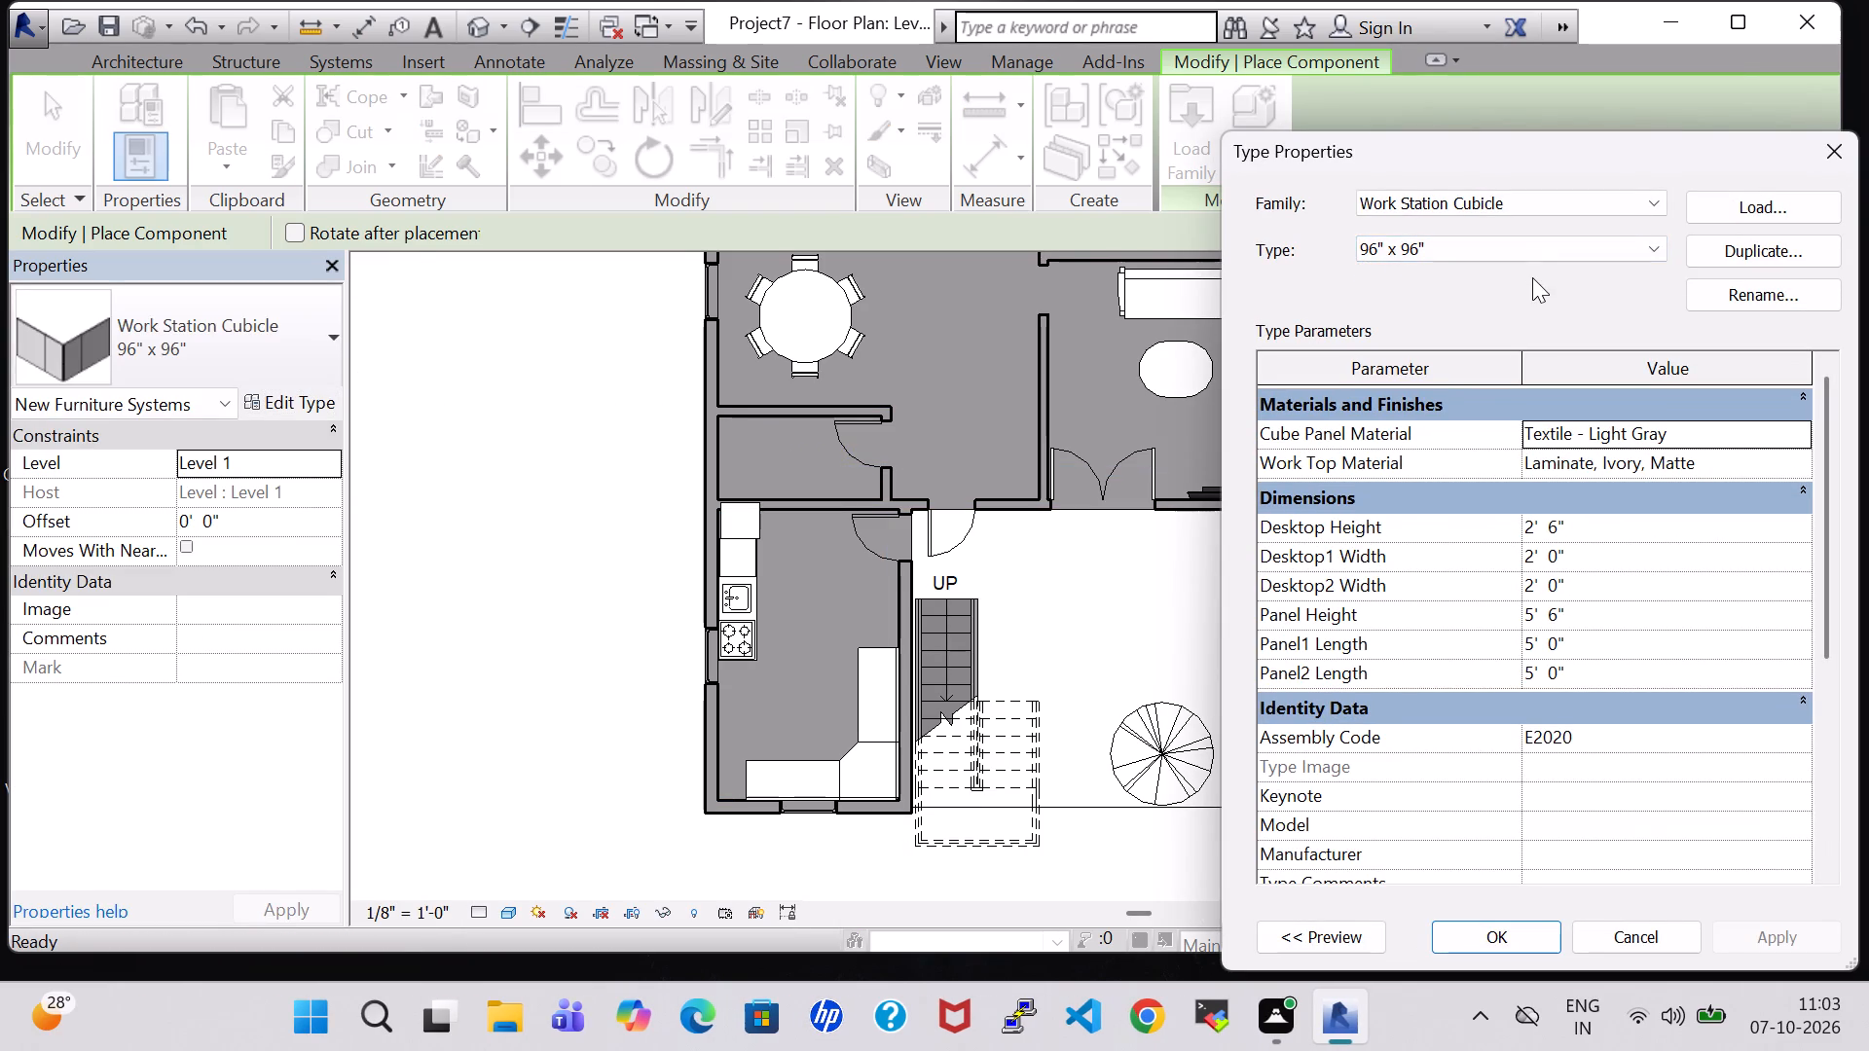
key(Escape)
key(Escape)
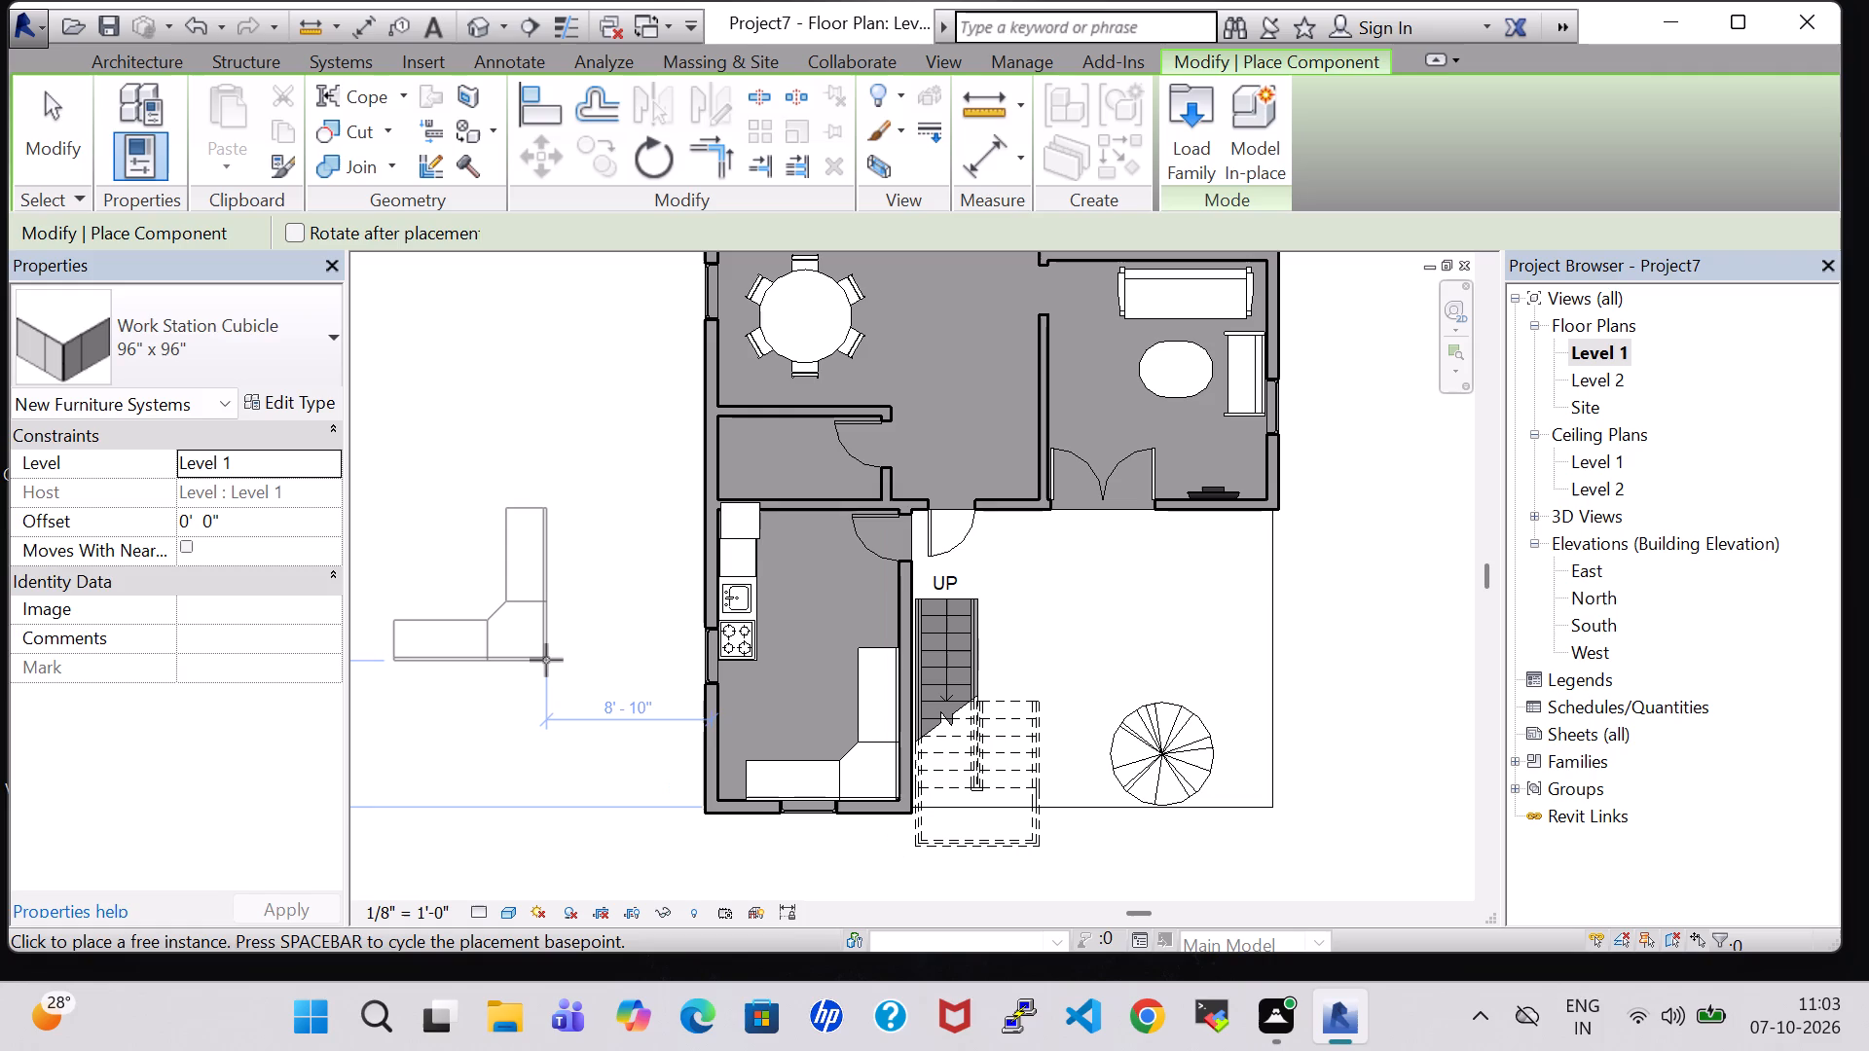
key(Escape)
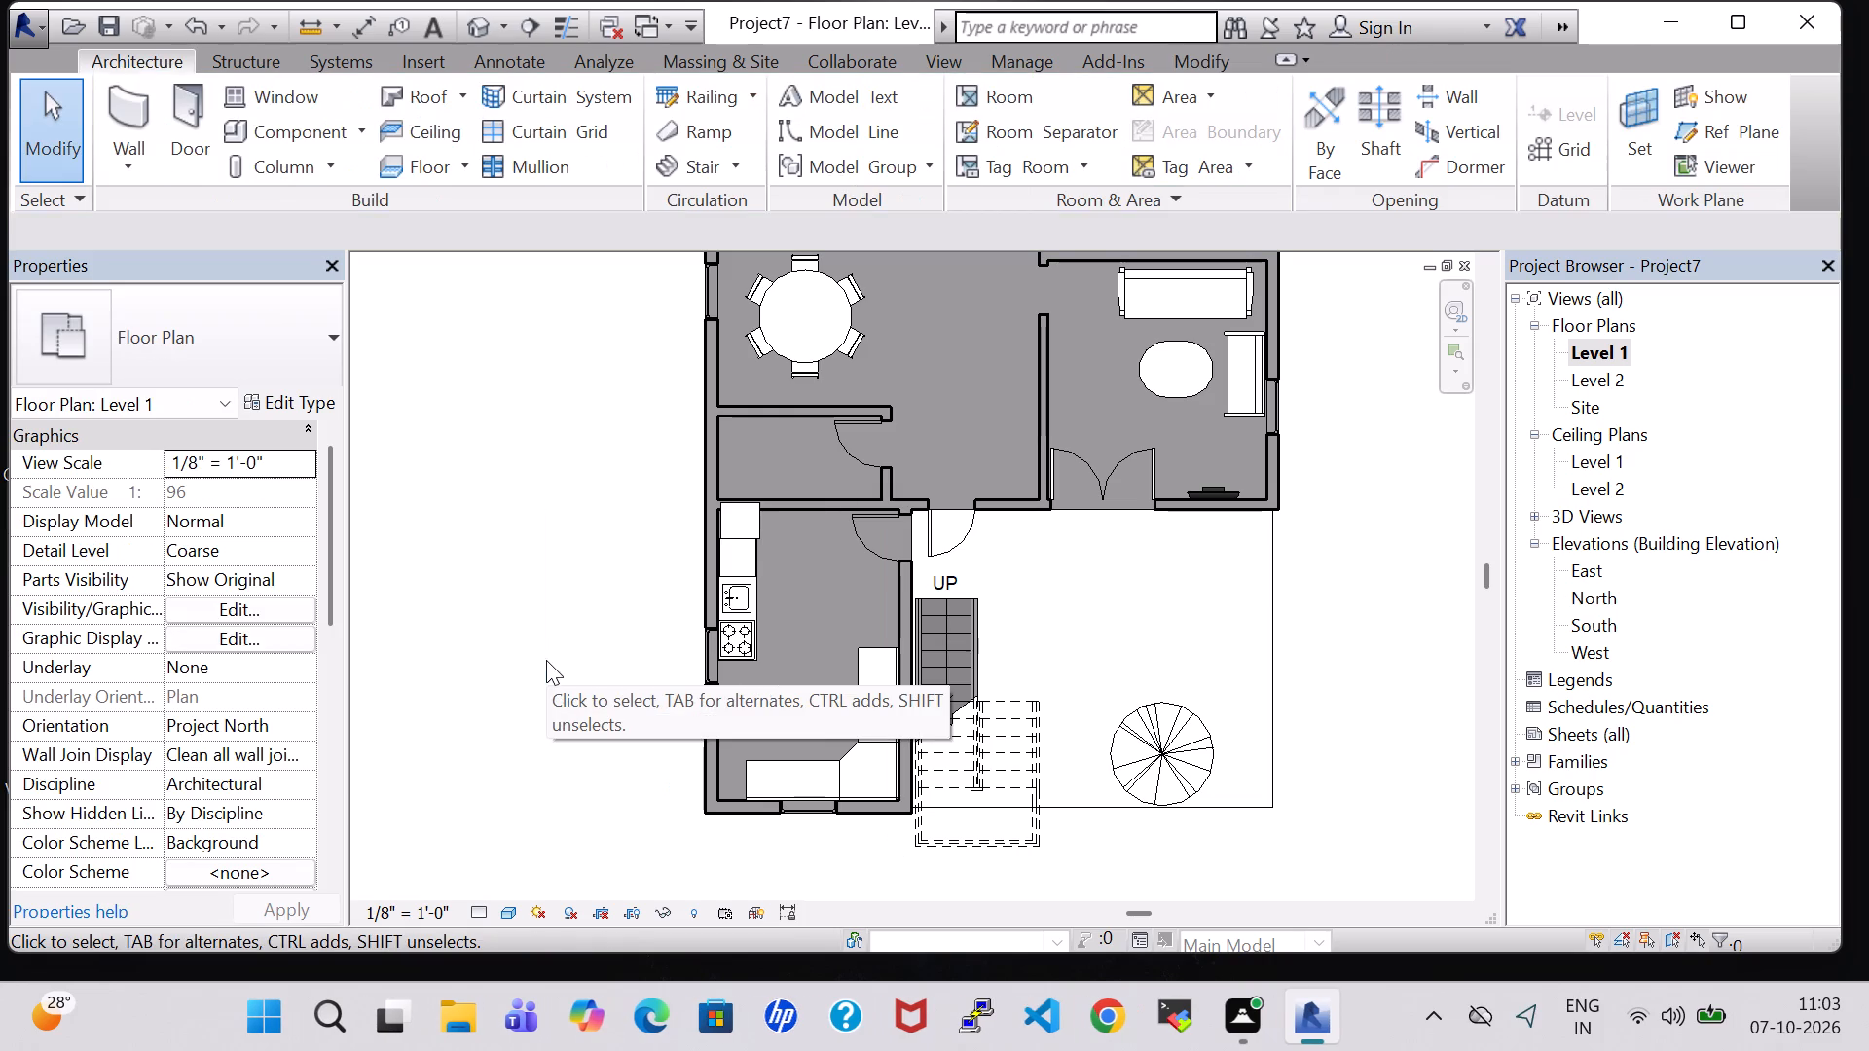
Examine the kitchen in the 3D view, checking how the workstation sits against the walls, window and kitchenette.
click(473, 24)
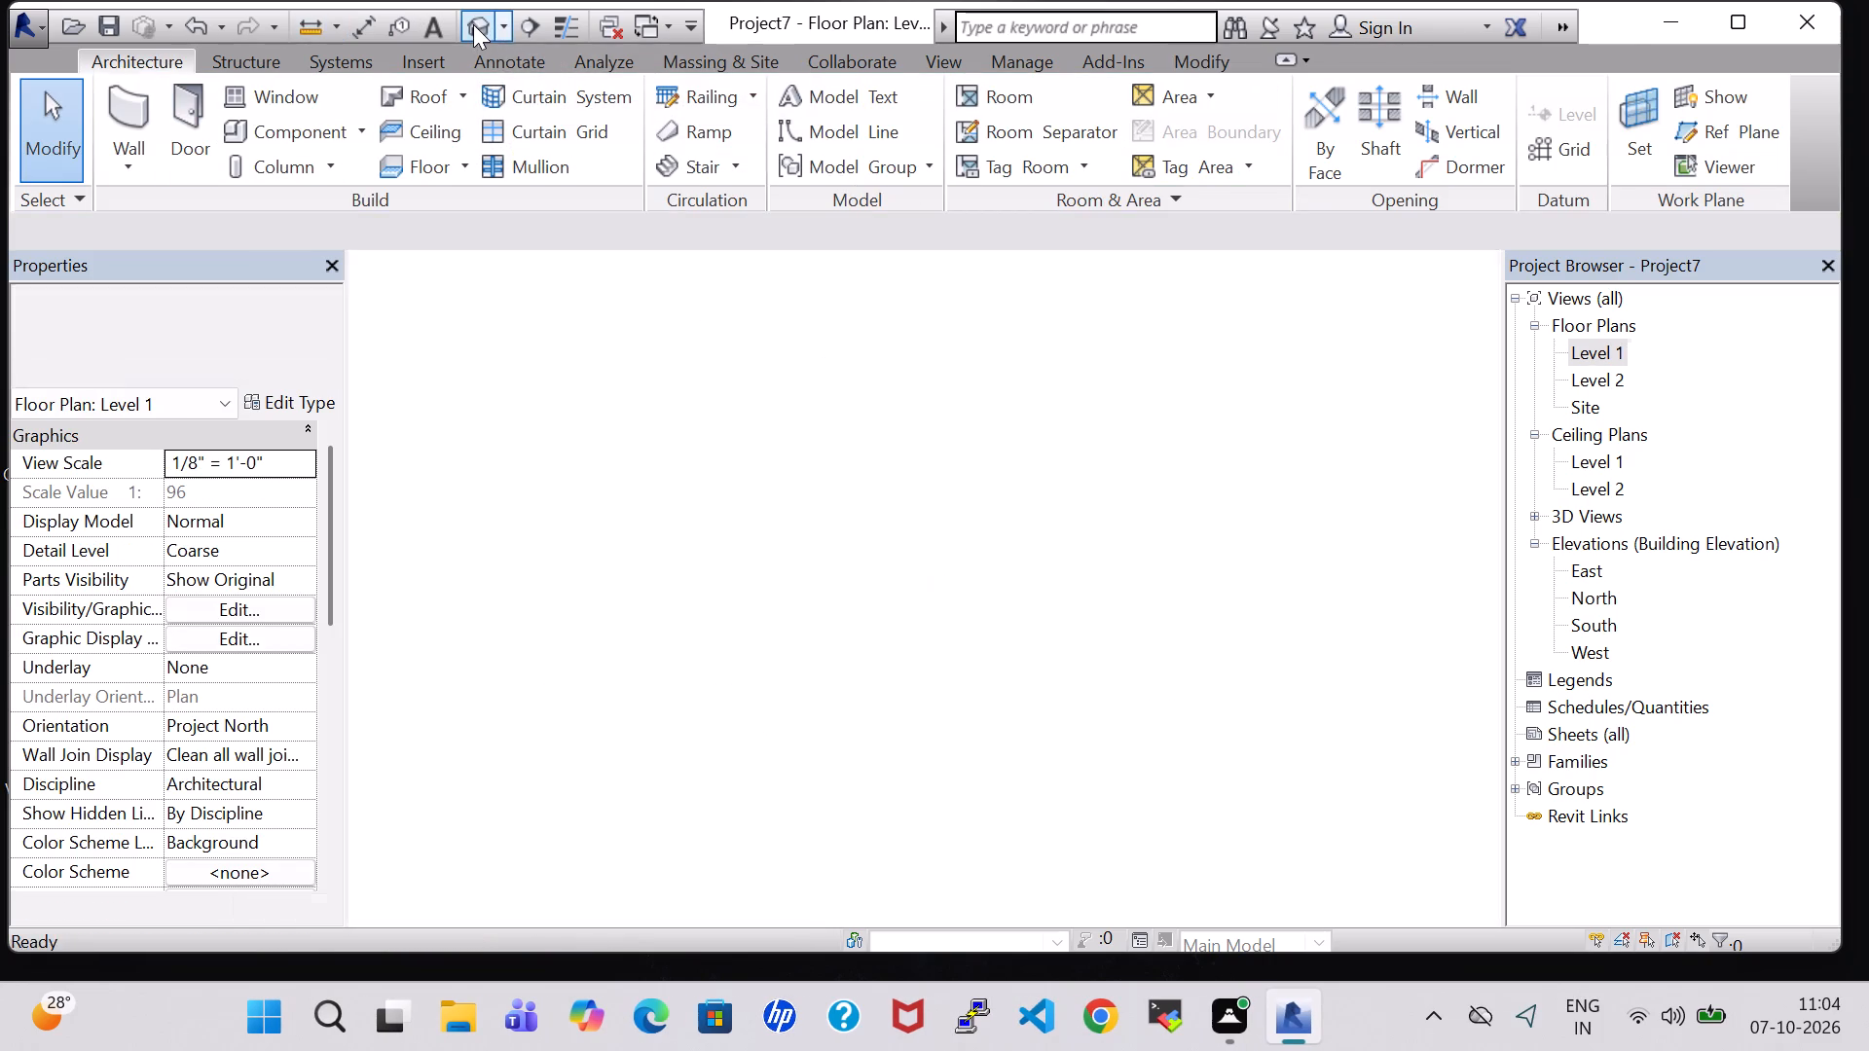
middle_drag(1163, 639, 1173, 535)
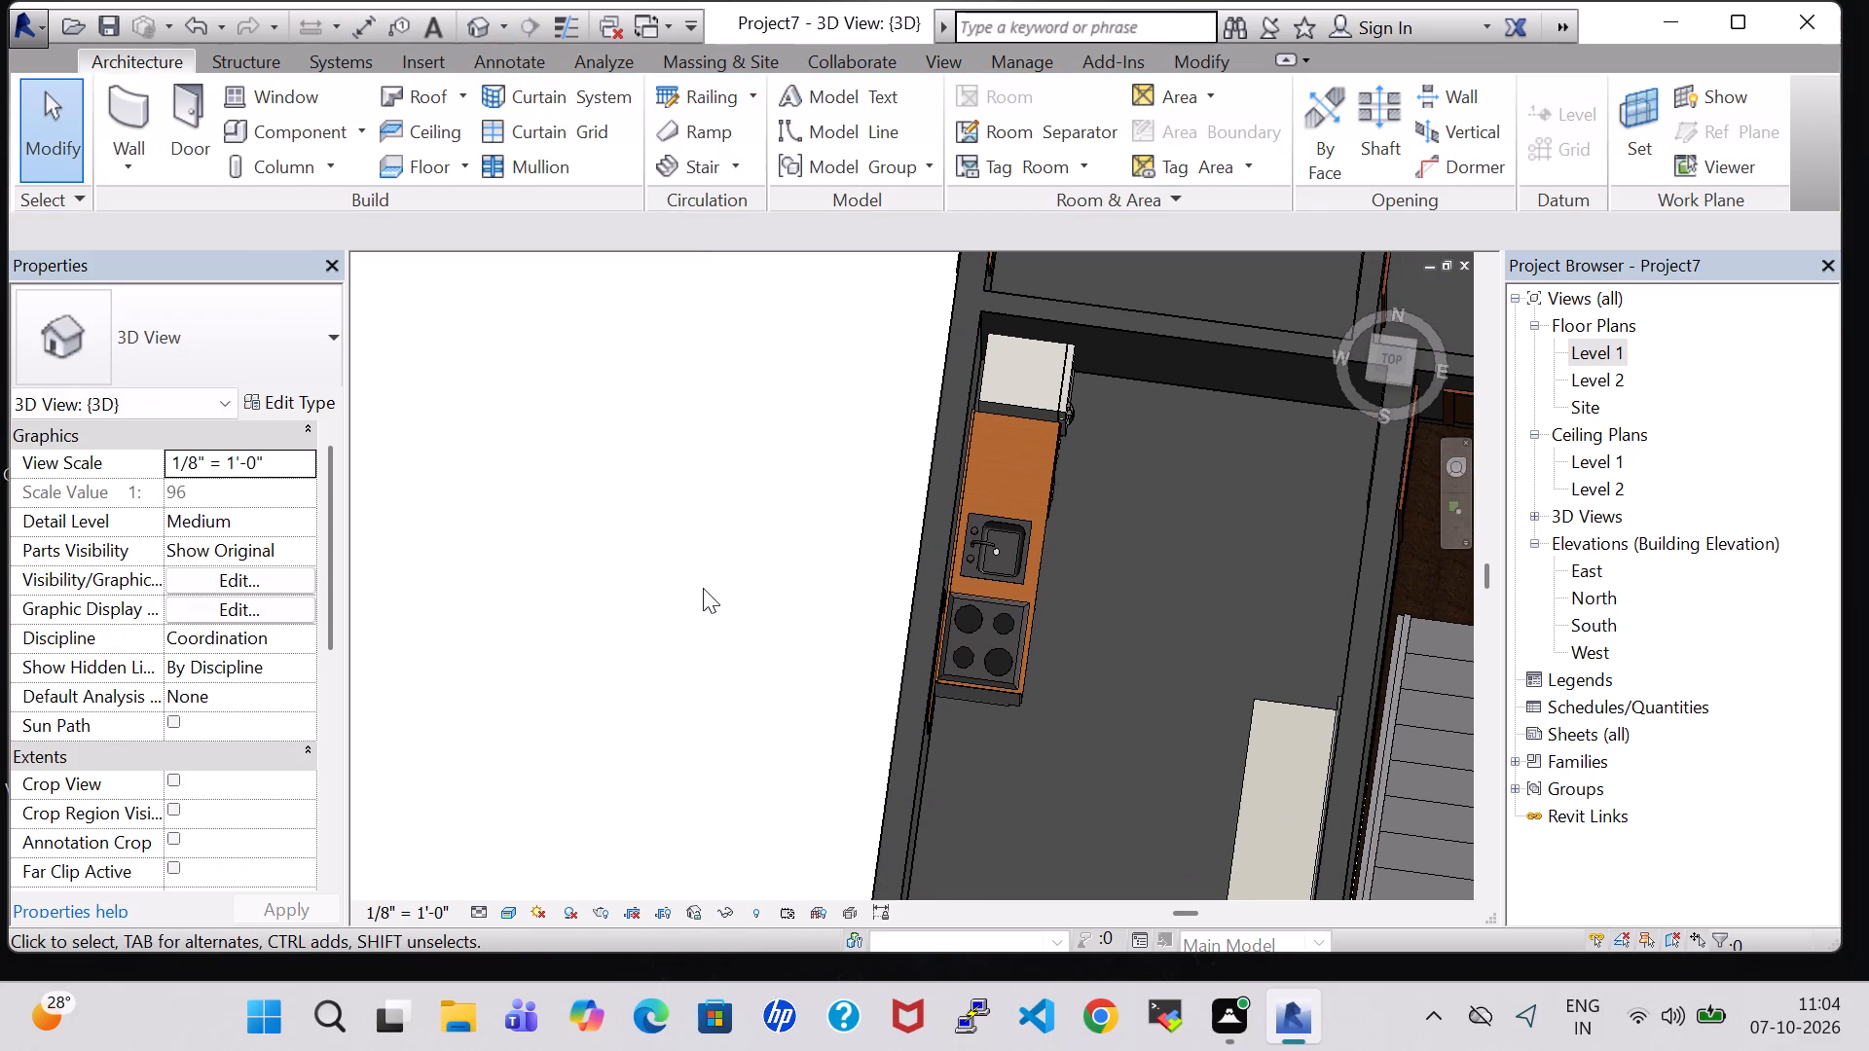
middle_drag(612, 522, 779, 494)
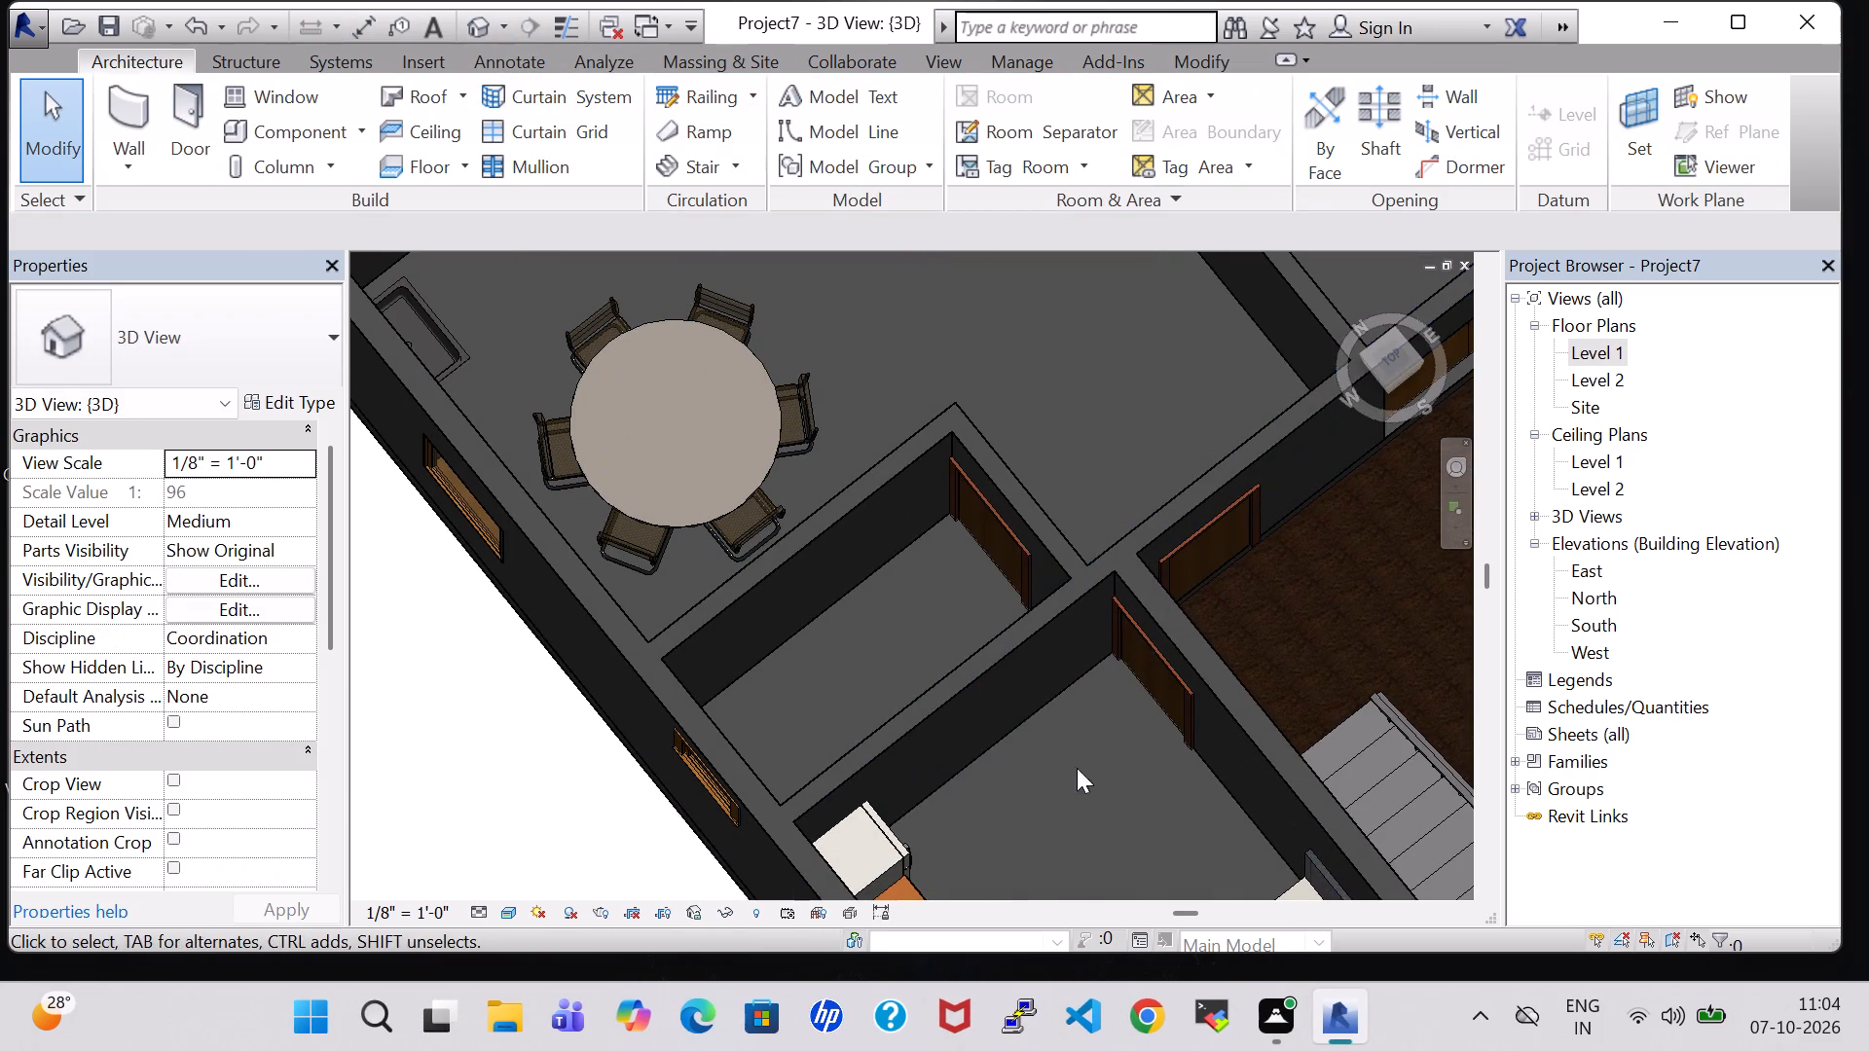
middle_drag(1161, 819, 974, 440)
middle_drag(962, 410, 955, 389)
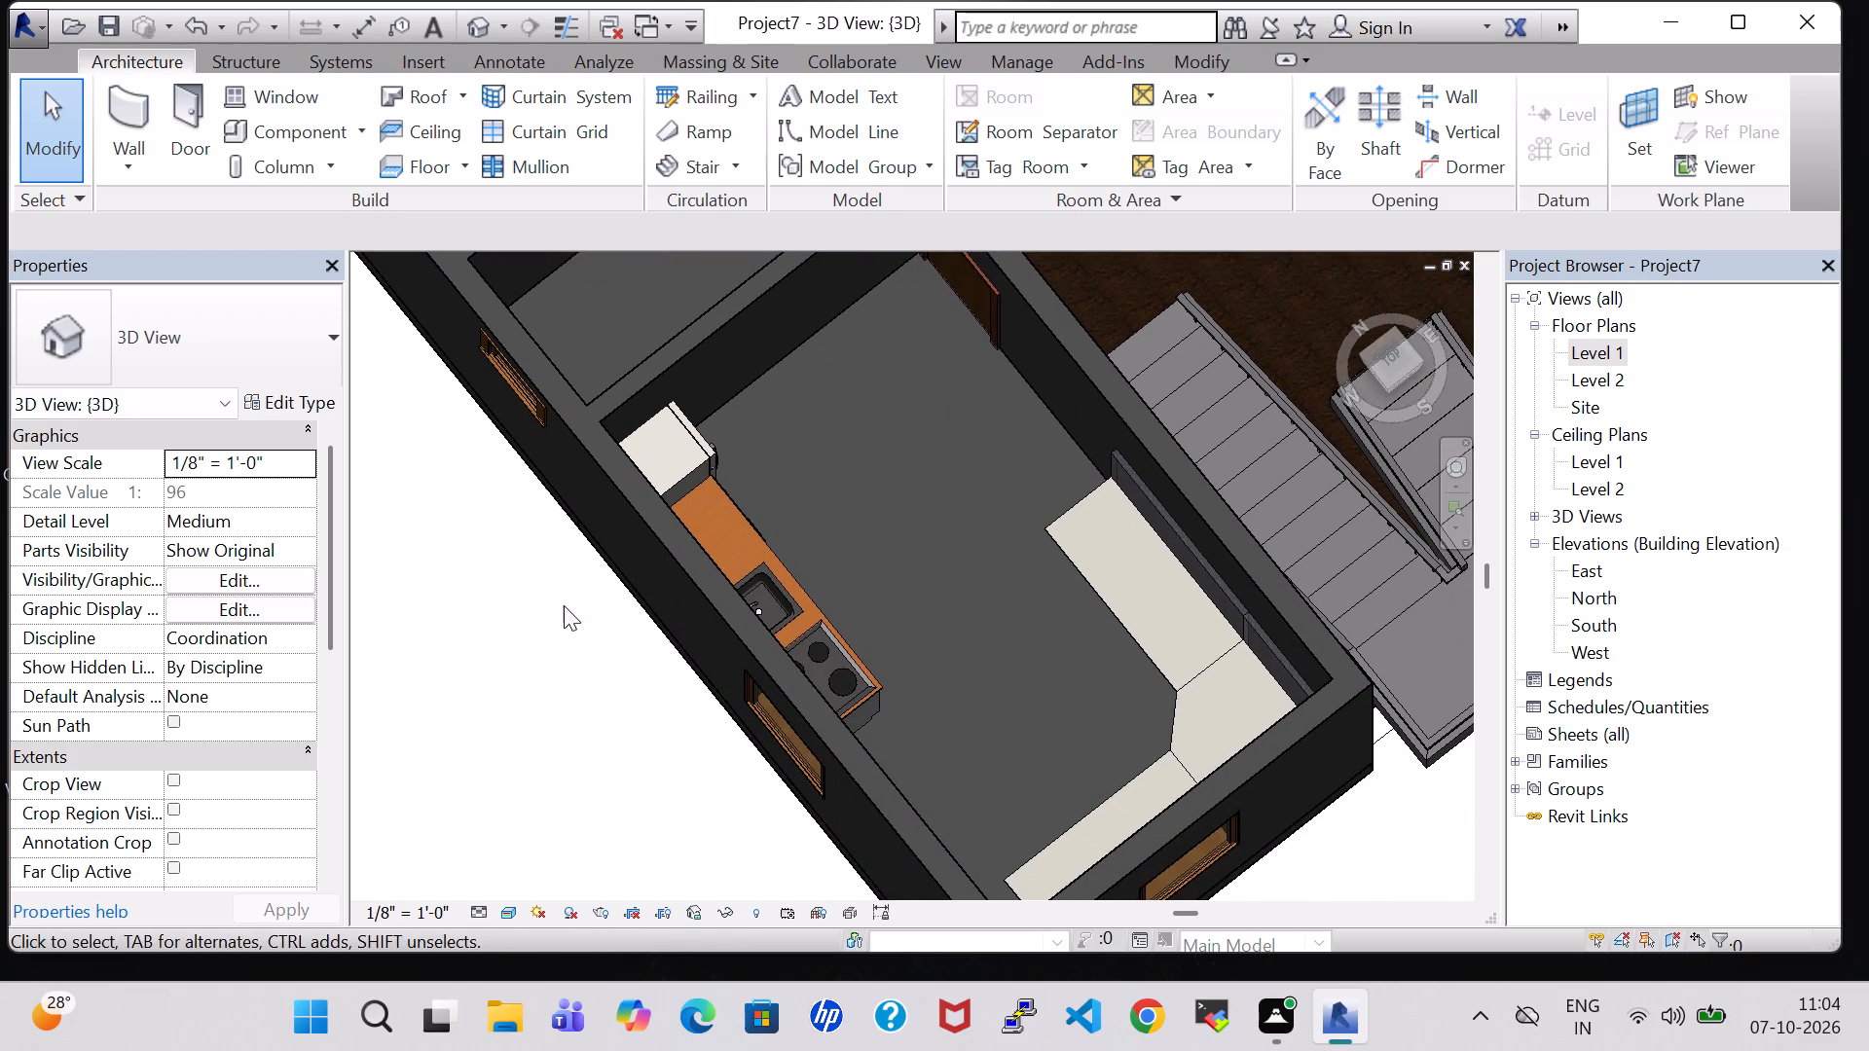
scroll(507, 633, up, 1)
shift+middle_drag(507, 633, 751, 557)
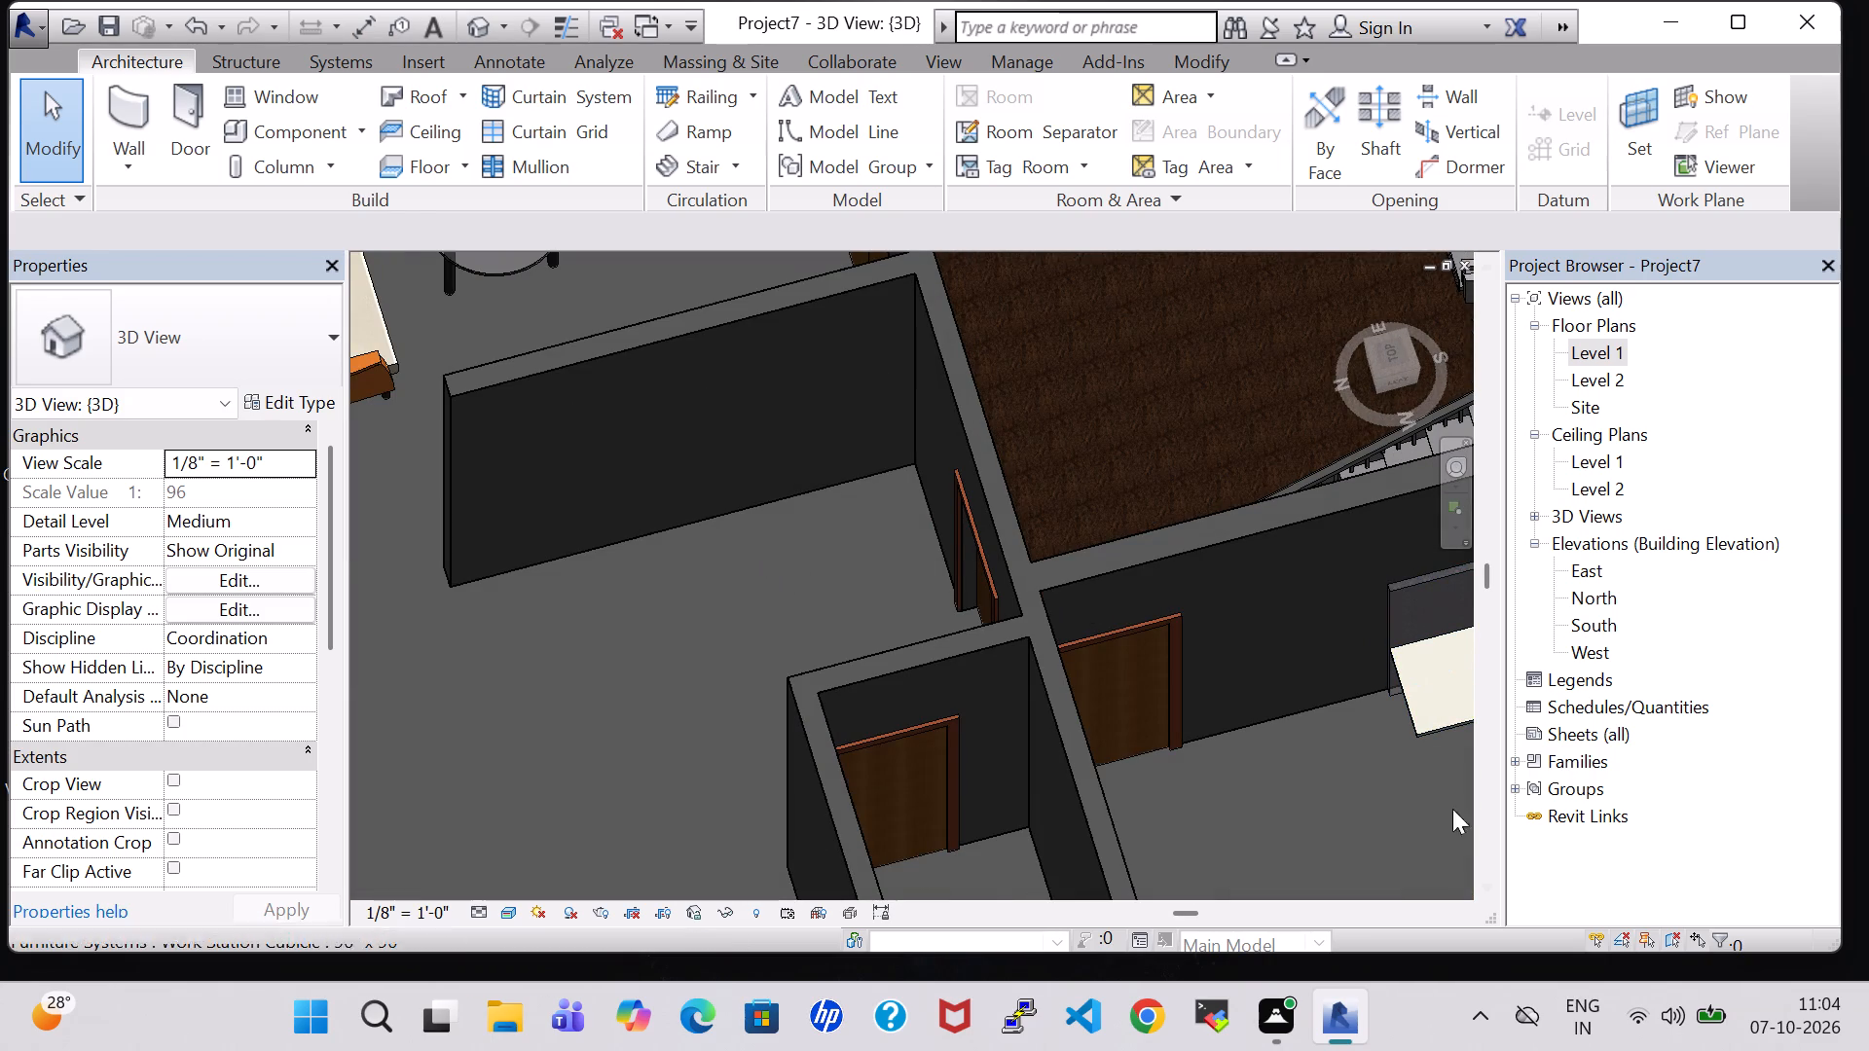
middle_drag(1362, 828, 814, 615)
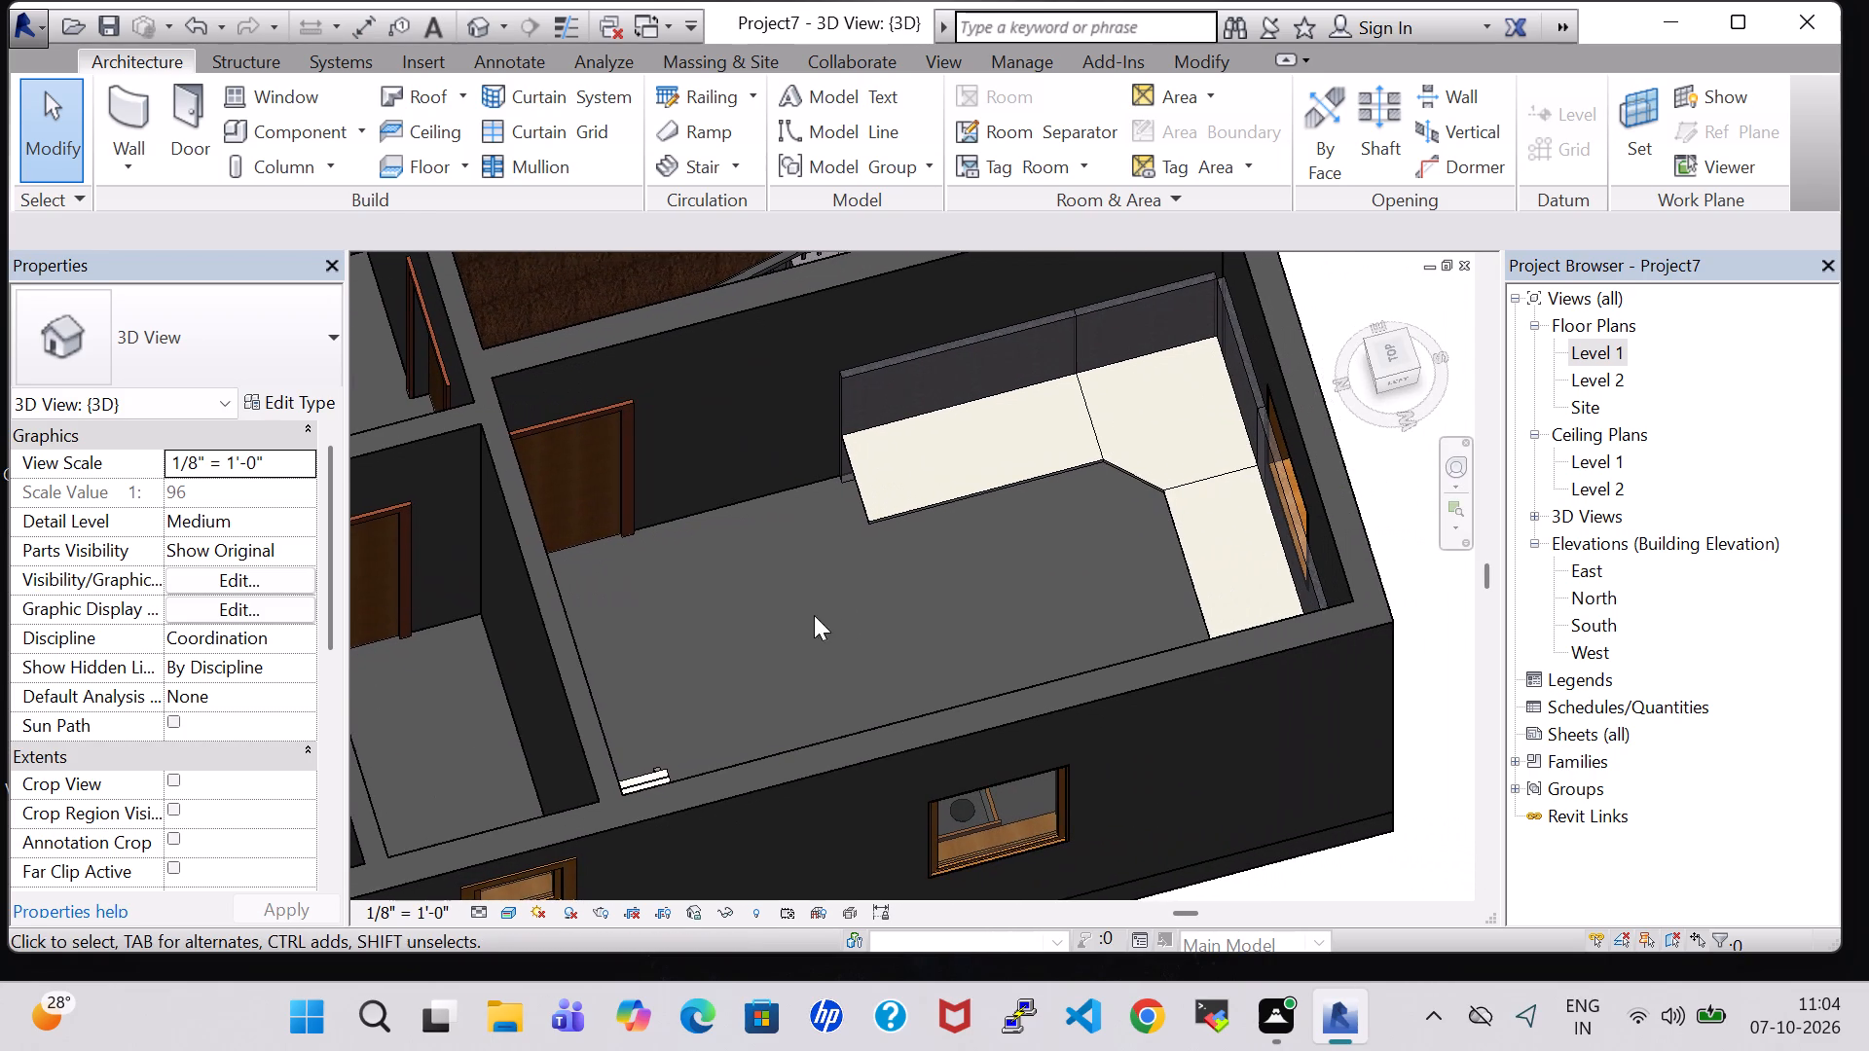
shift+scroll(639, 598, up, 1)
shift+middle_drag(639, 598, 837, 554)
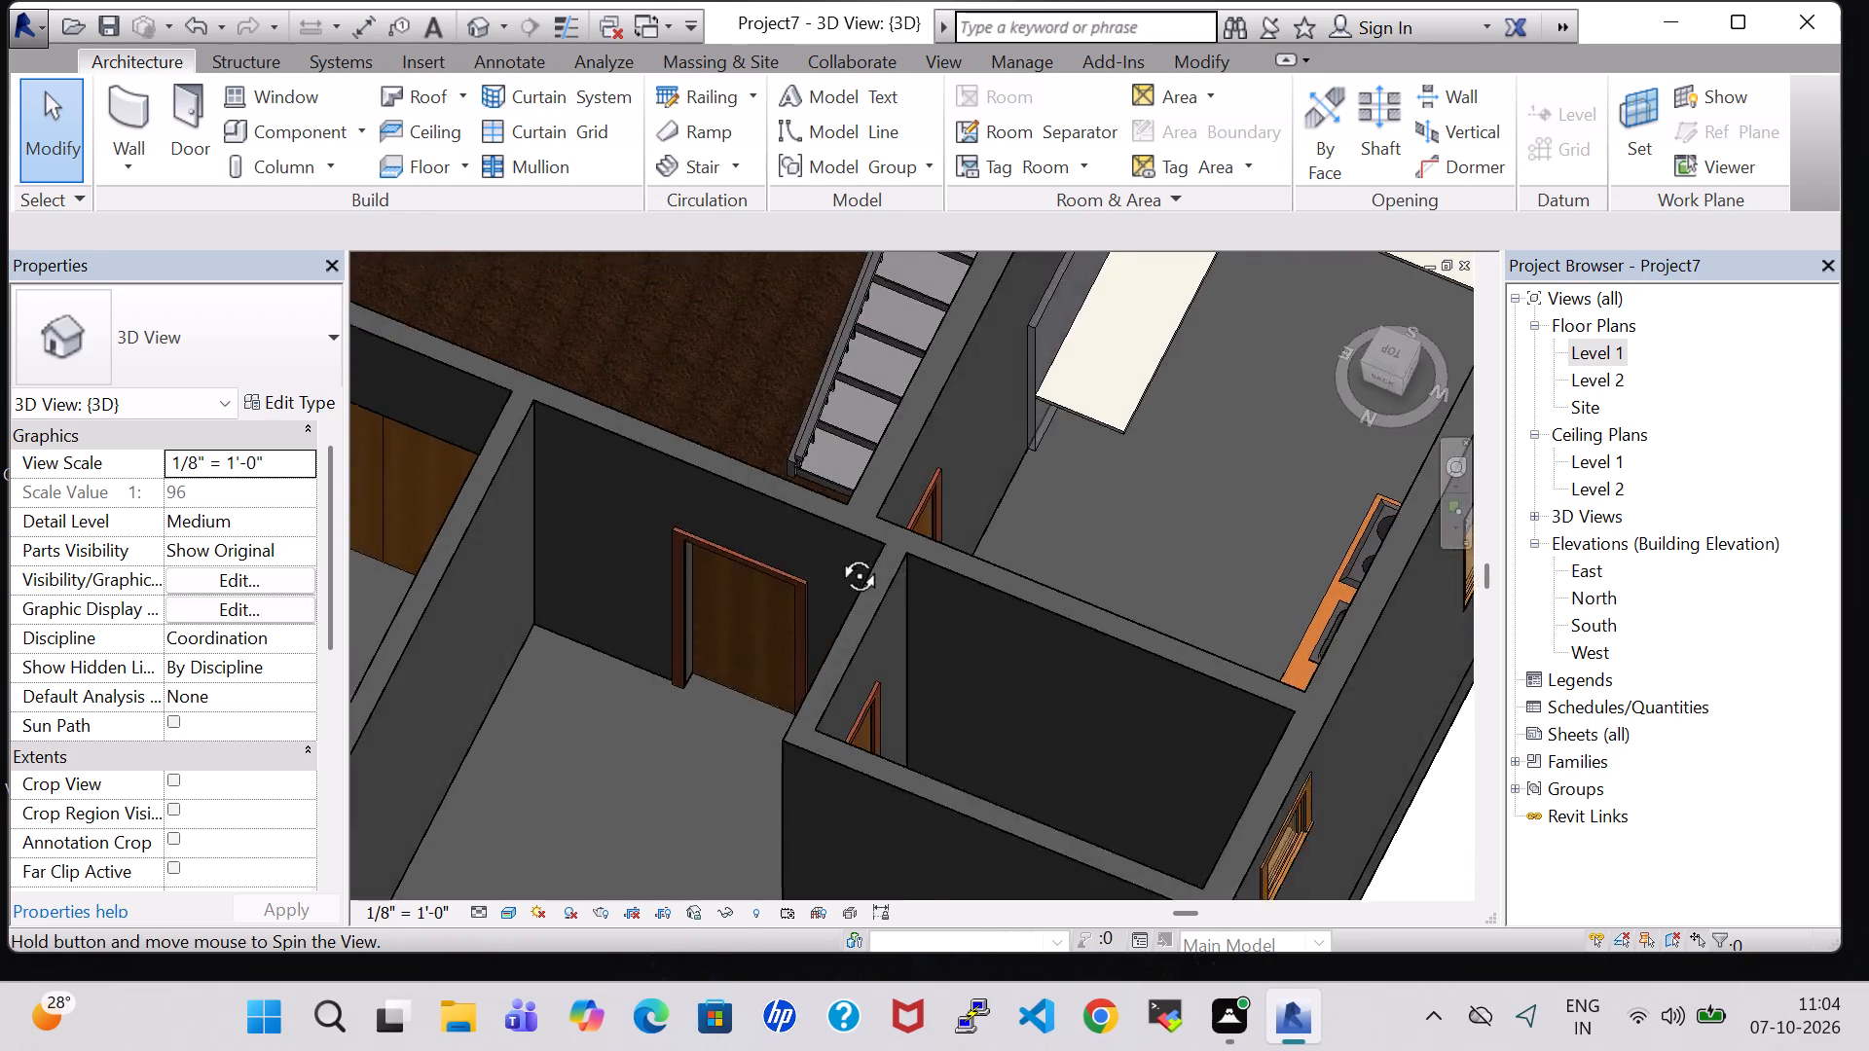
shift+middle_drag(837, 554, 879, 452)
middle_drag(1286, 295, 1008, 574)
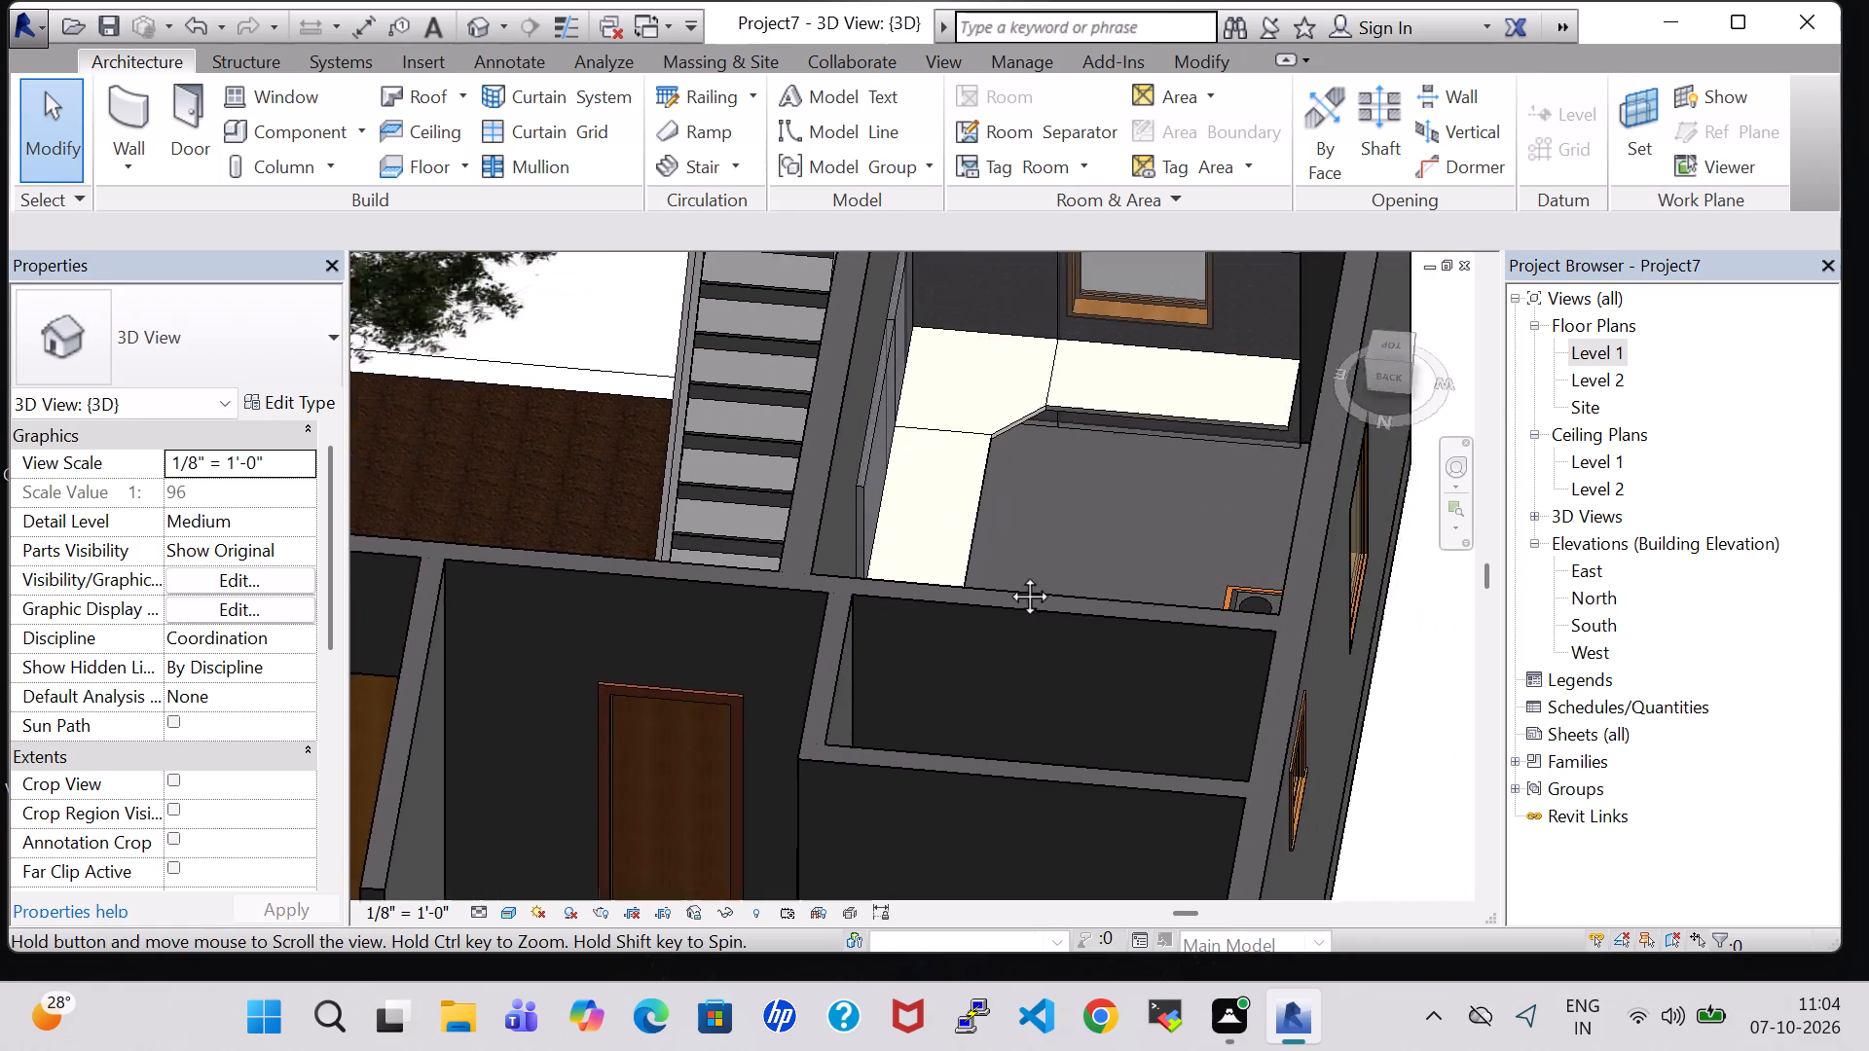
middle_drag(1008, 574, 930, 639)
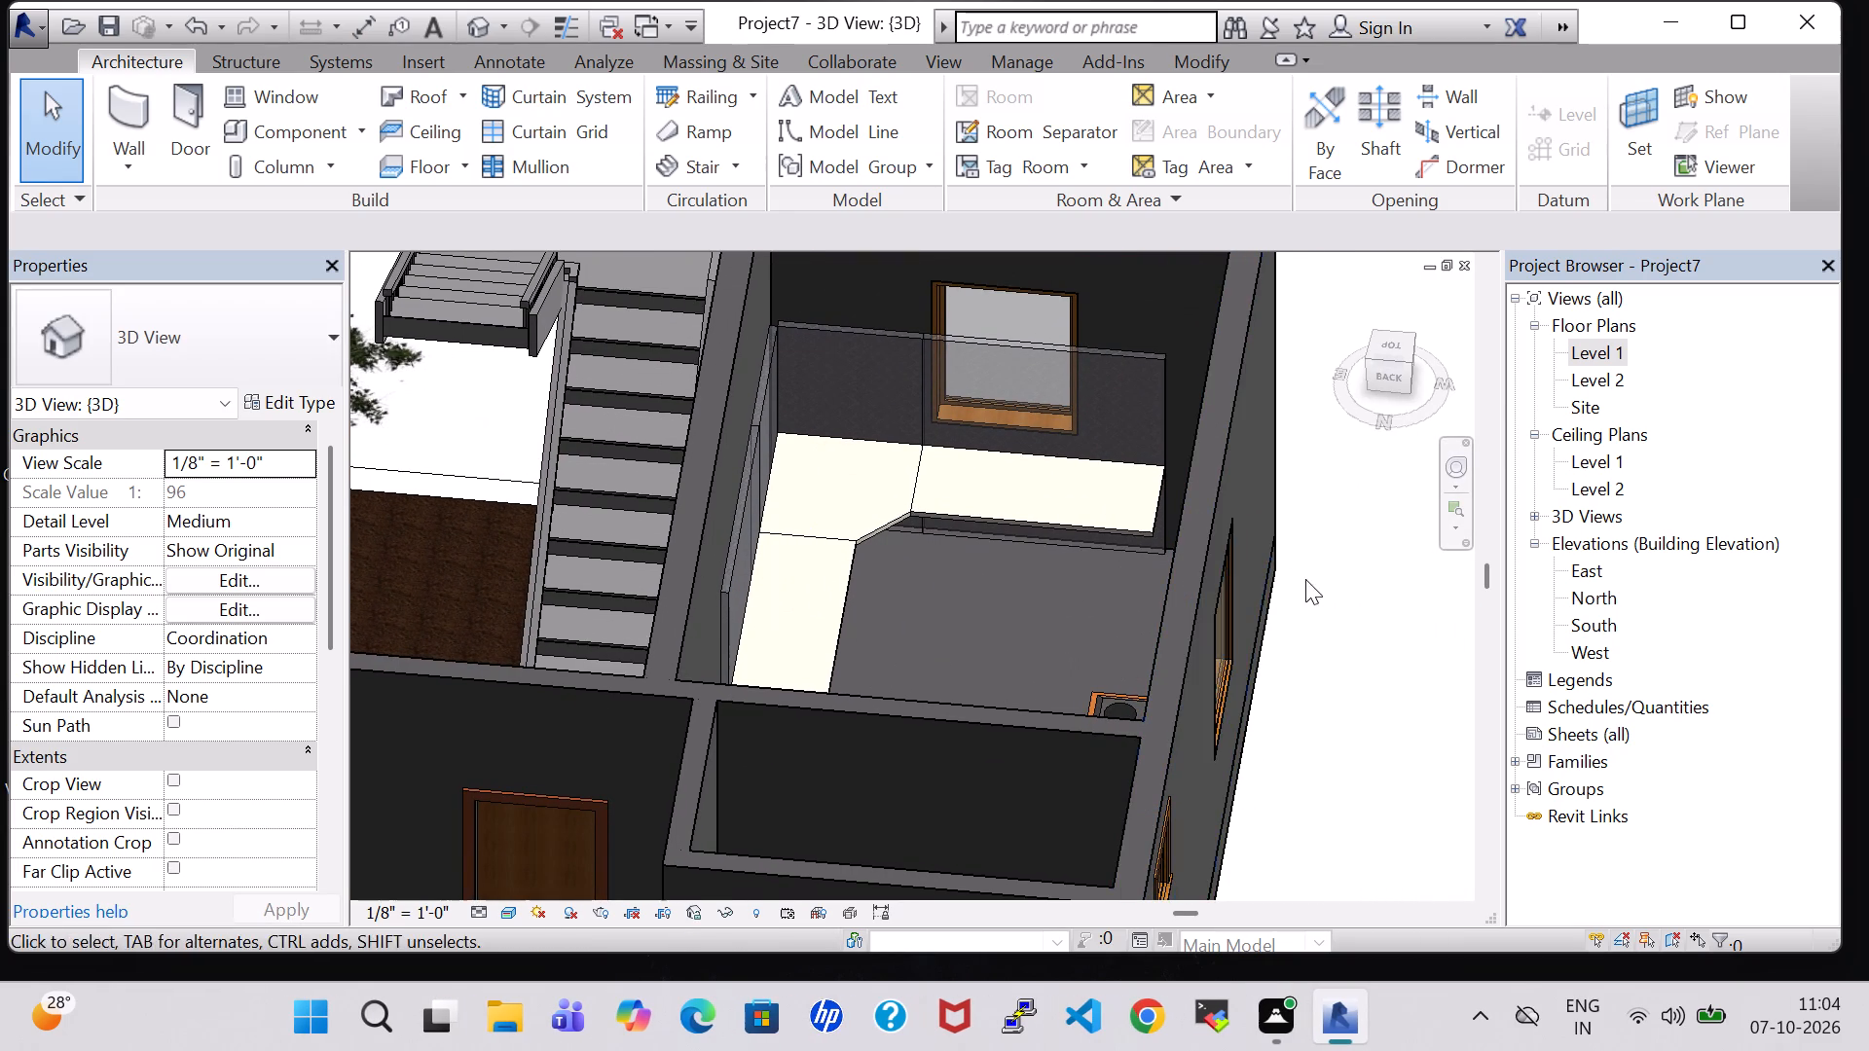
Examine the whole house in 3D from several sides, including the exterior walls, stair and courtyard tree.
scroll(1290, 503, down, 4)
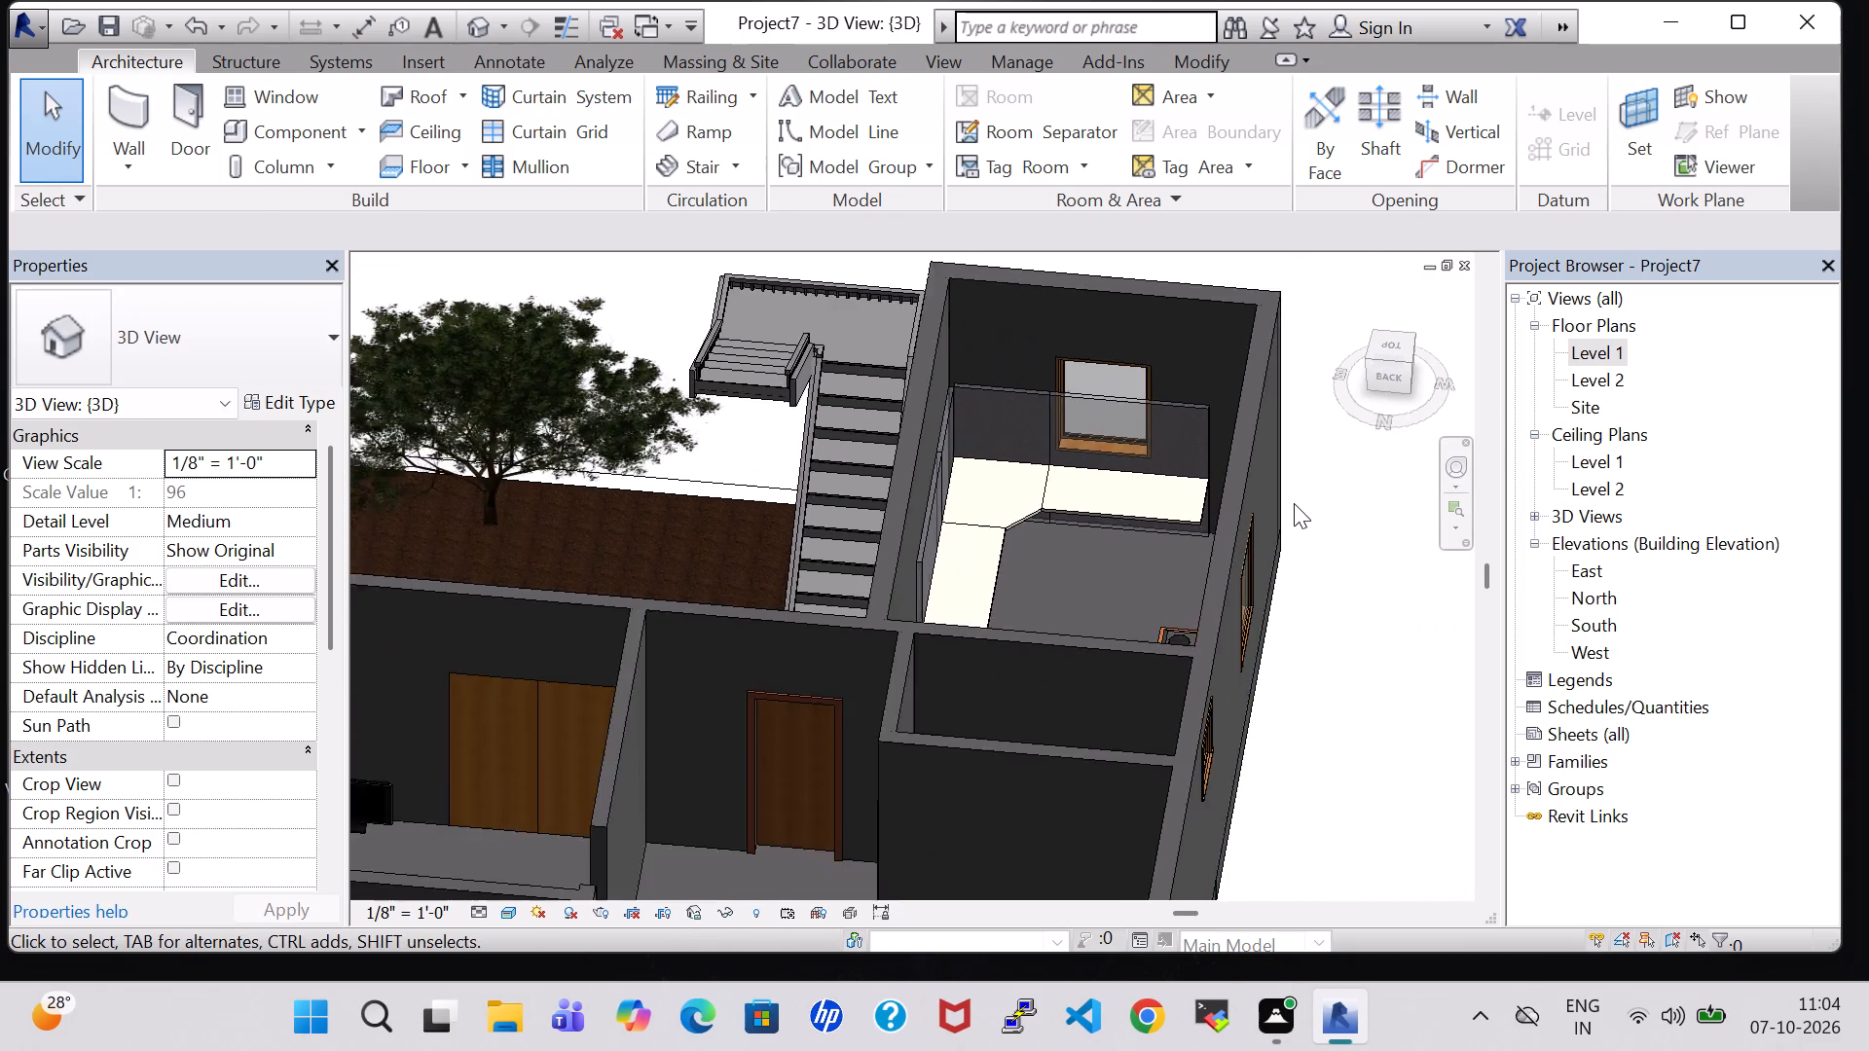
scroll(1294, 503, down, 2)
shift+middle_drag(824, 298, 399, 313)
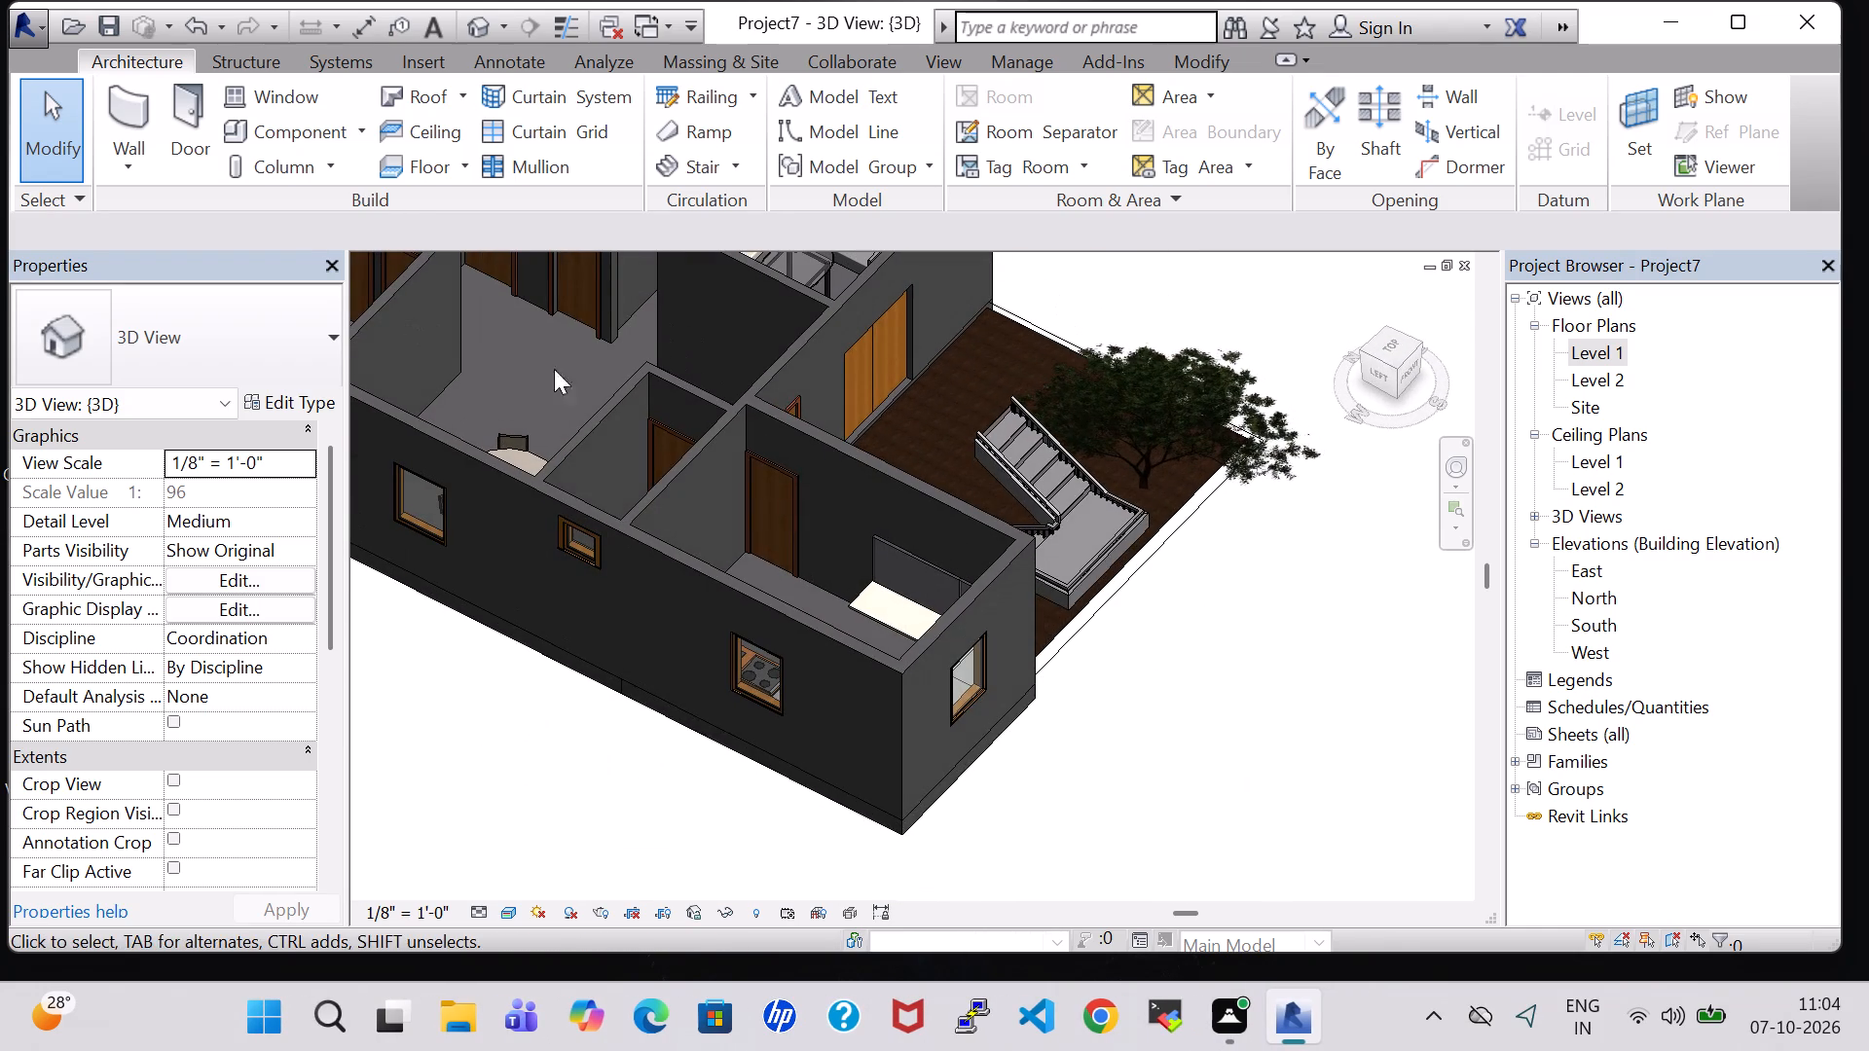
middle_drag(1265, 668, 993, 681)
shift+scroll(978, 801, up, 1)
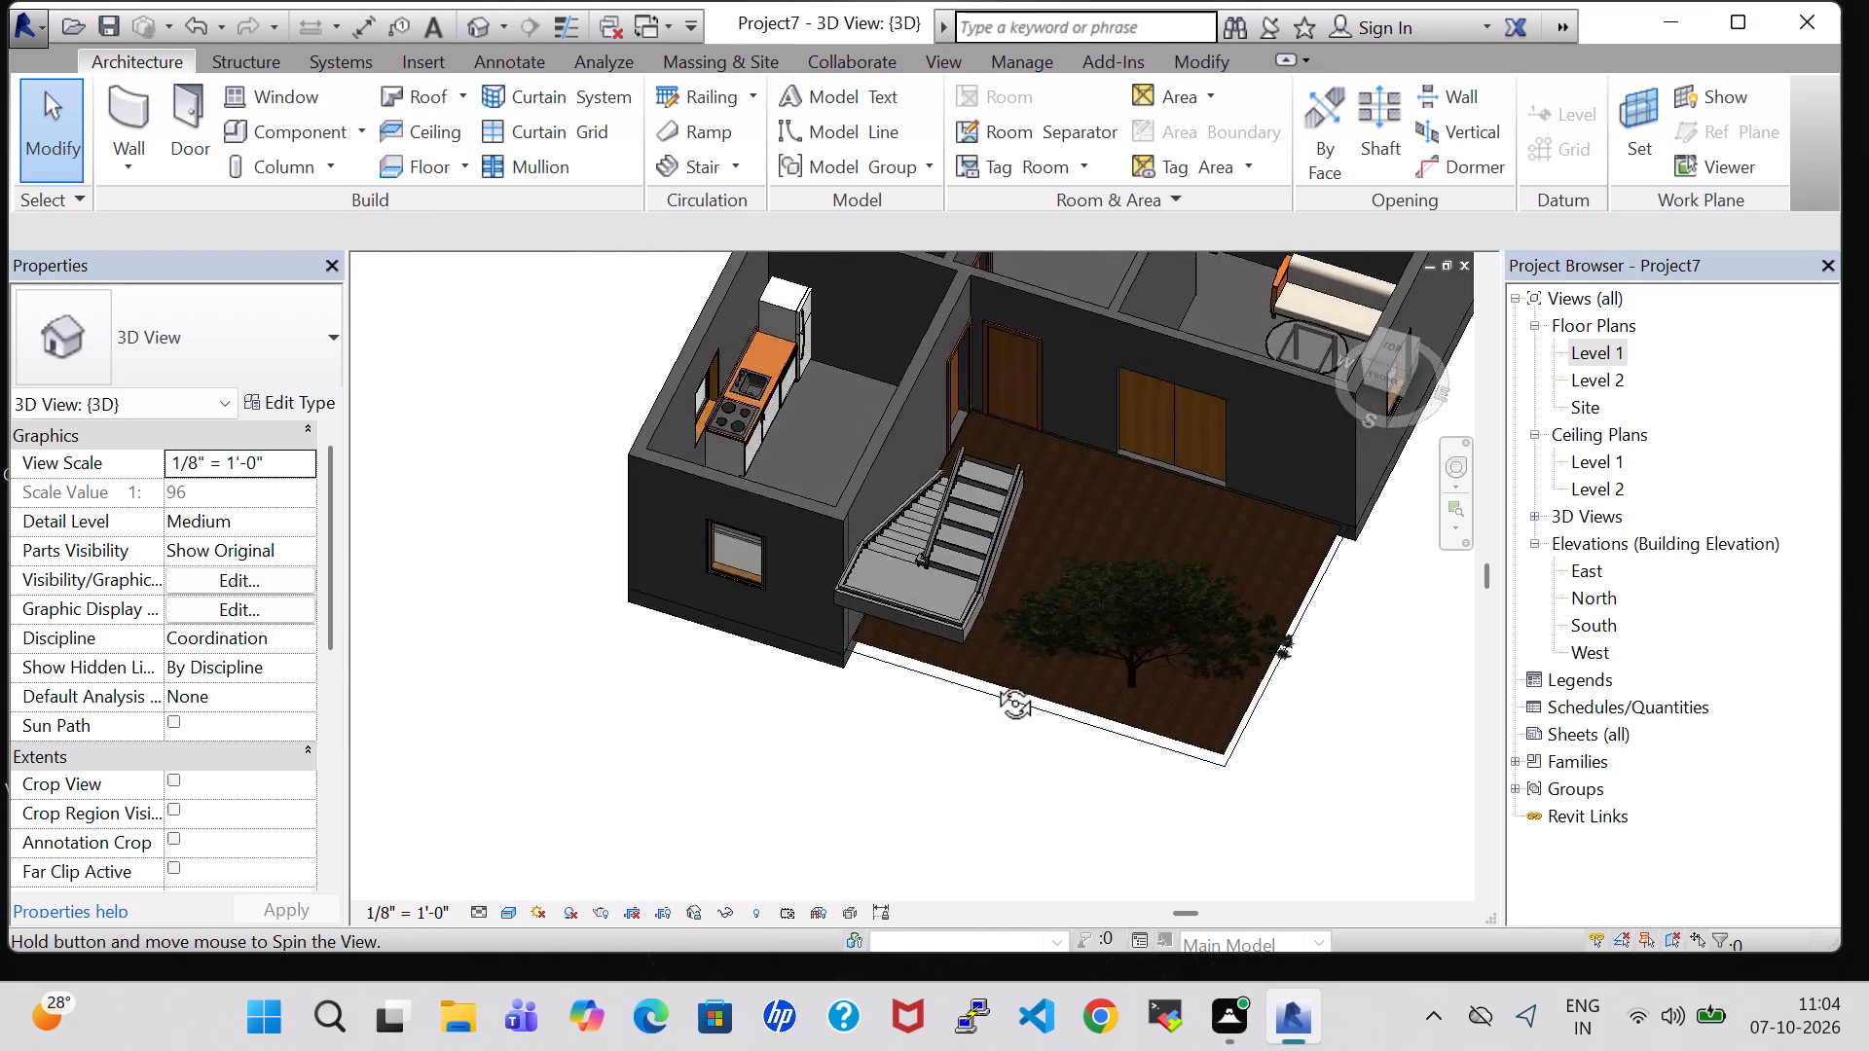
middle_drag(993, 681, 1021, 594)
middle_drag(1419, 562, 1374, 794)
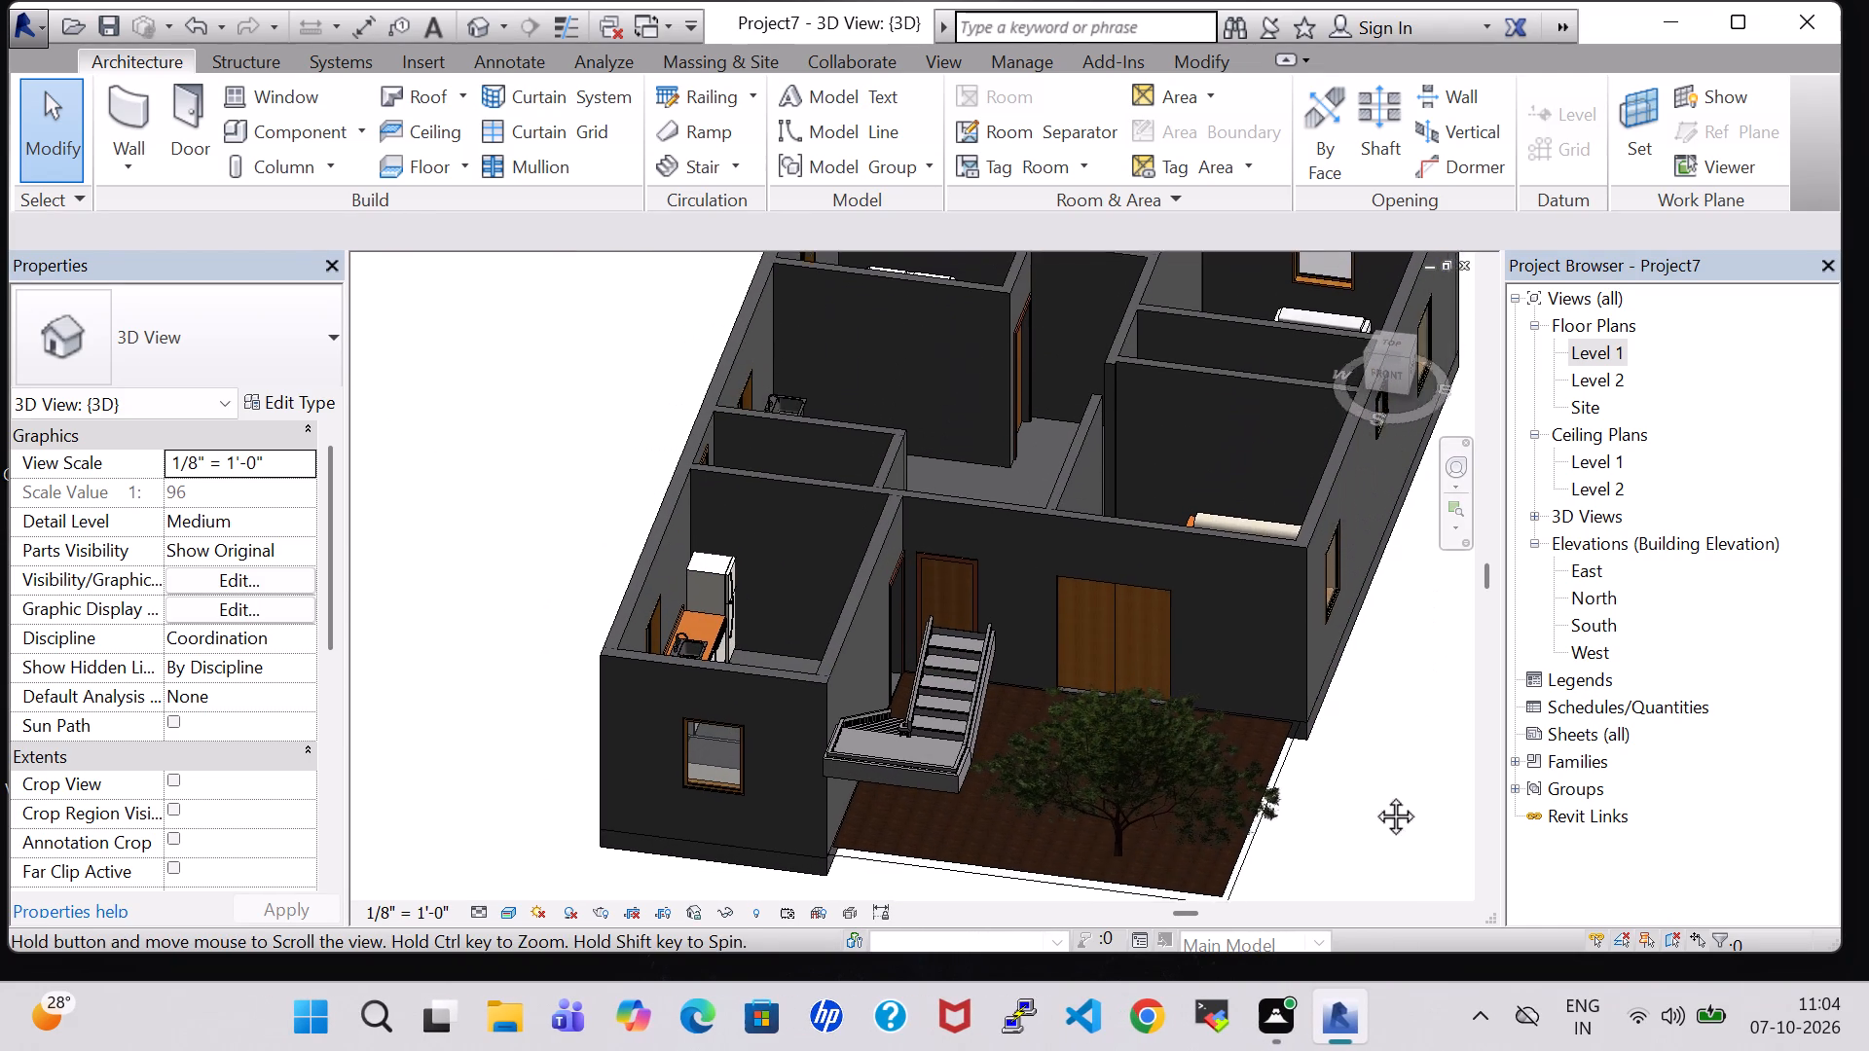
middle_drag(1374, 794, 1370, 799)
scroll(1386, 751, down, 3)
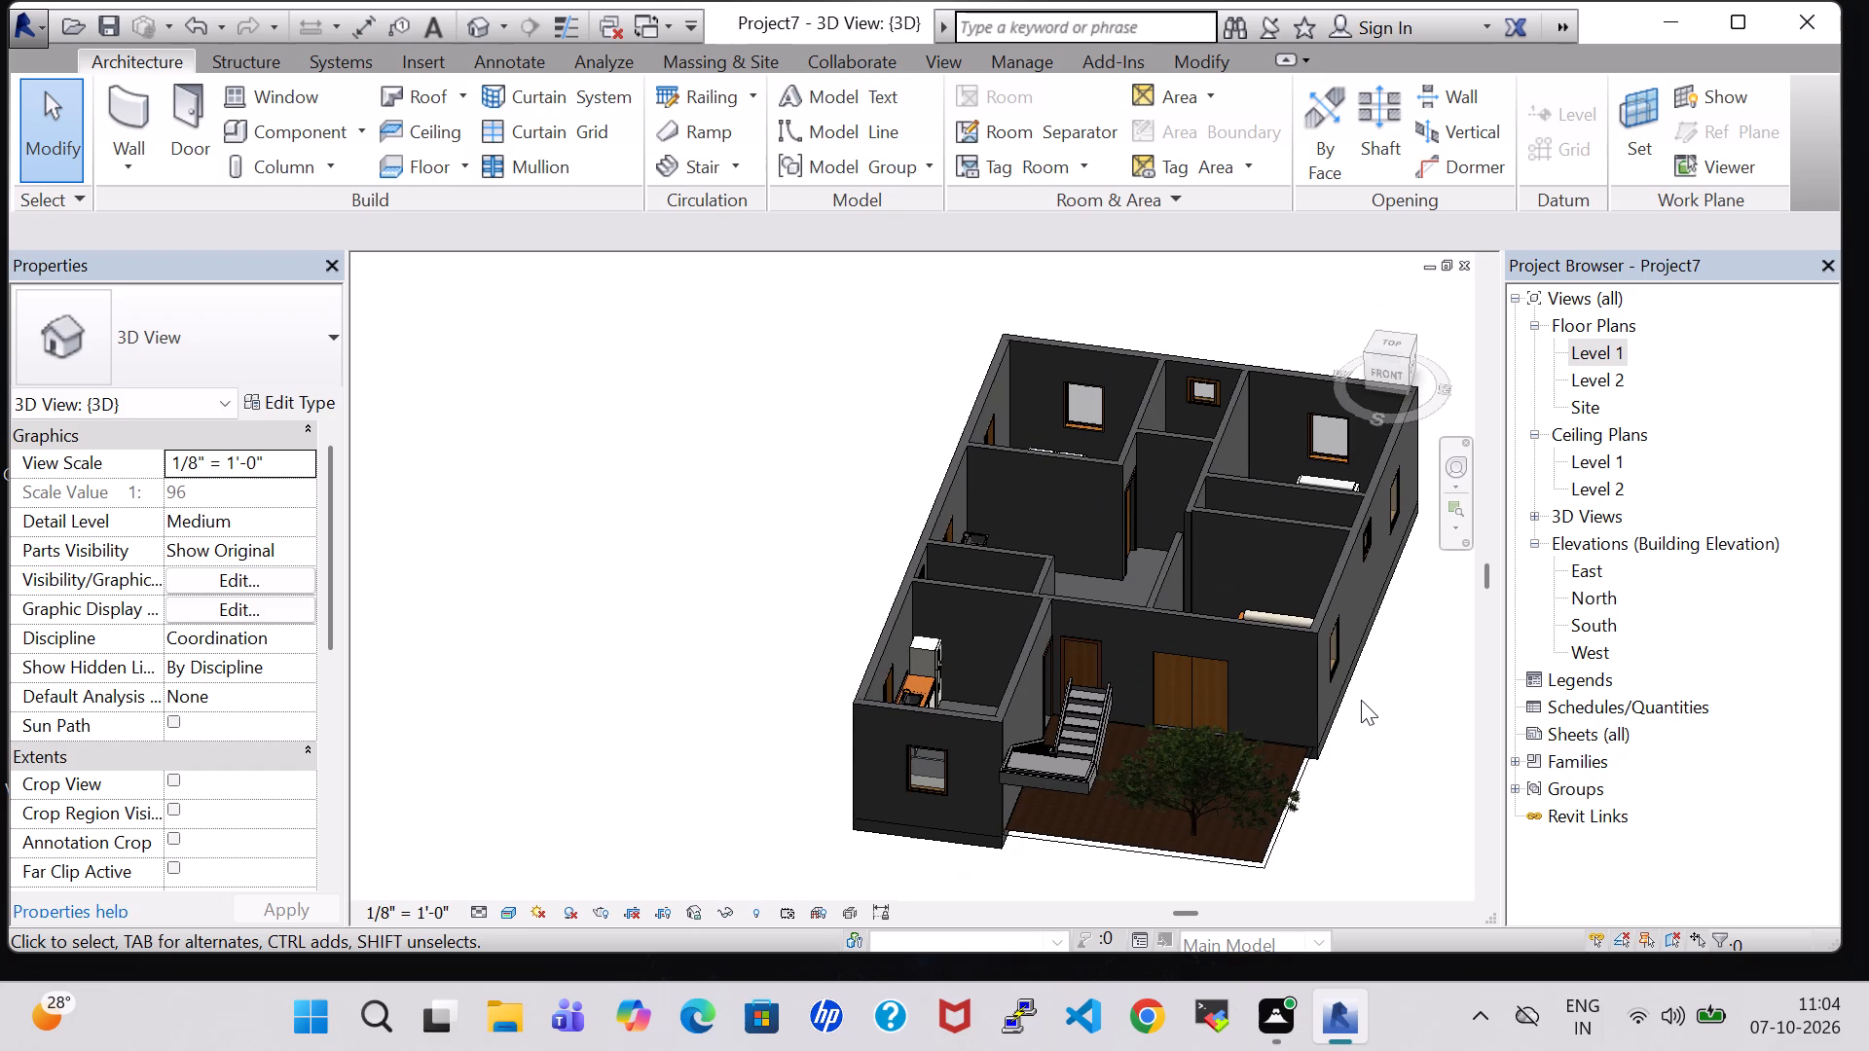
shift+middle_drag(1402, 634, 1347, 688)
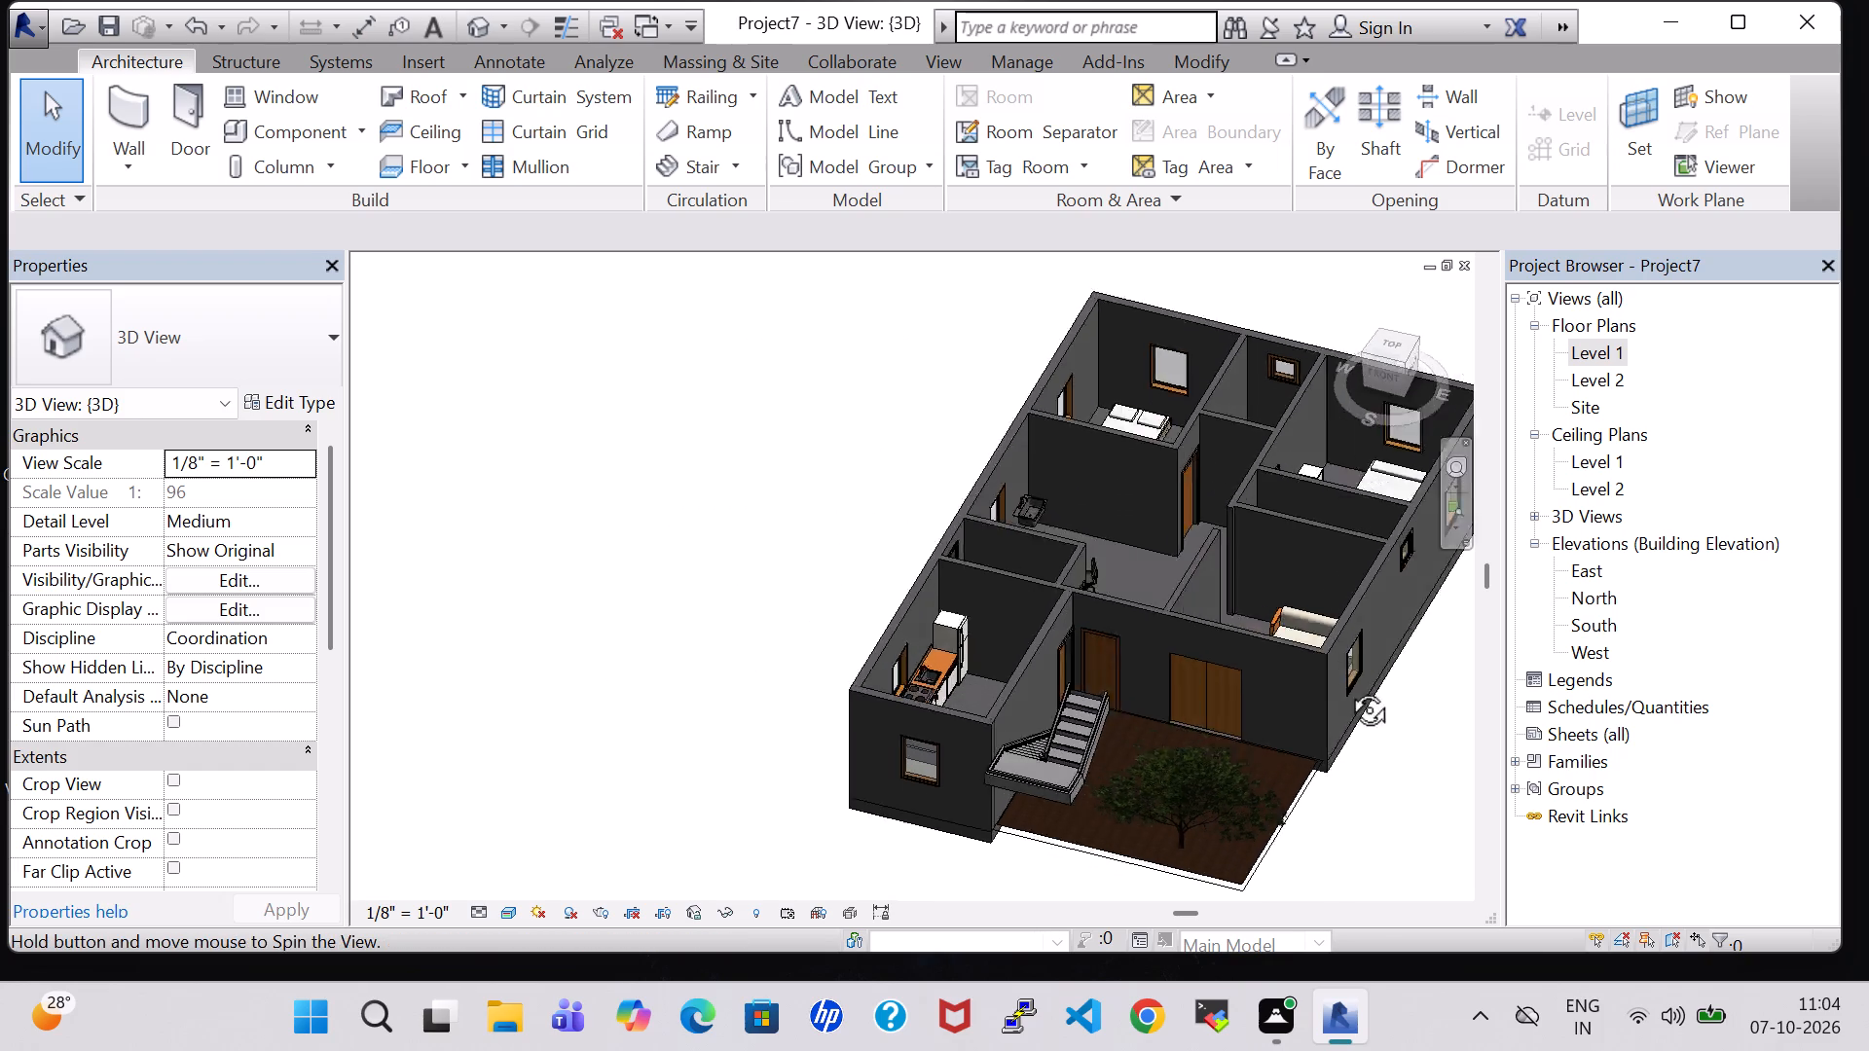
shift+middle_drag(1347, 688, 1295, 730)
Examine the furnished room layout from above in 3D, including the straight Top view.
scroll(840, 422, up, 1)
shift+middle_drag(840, 422, 749, 453)
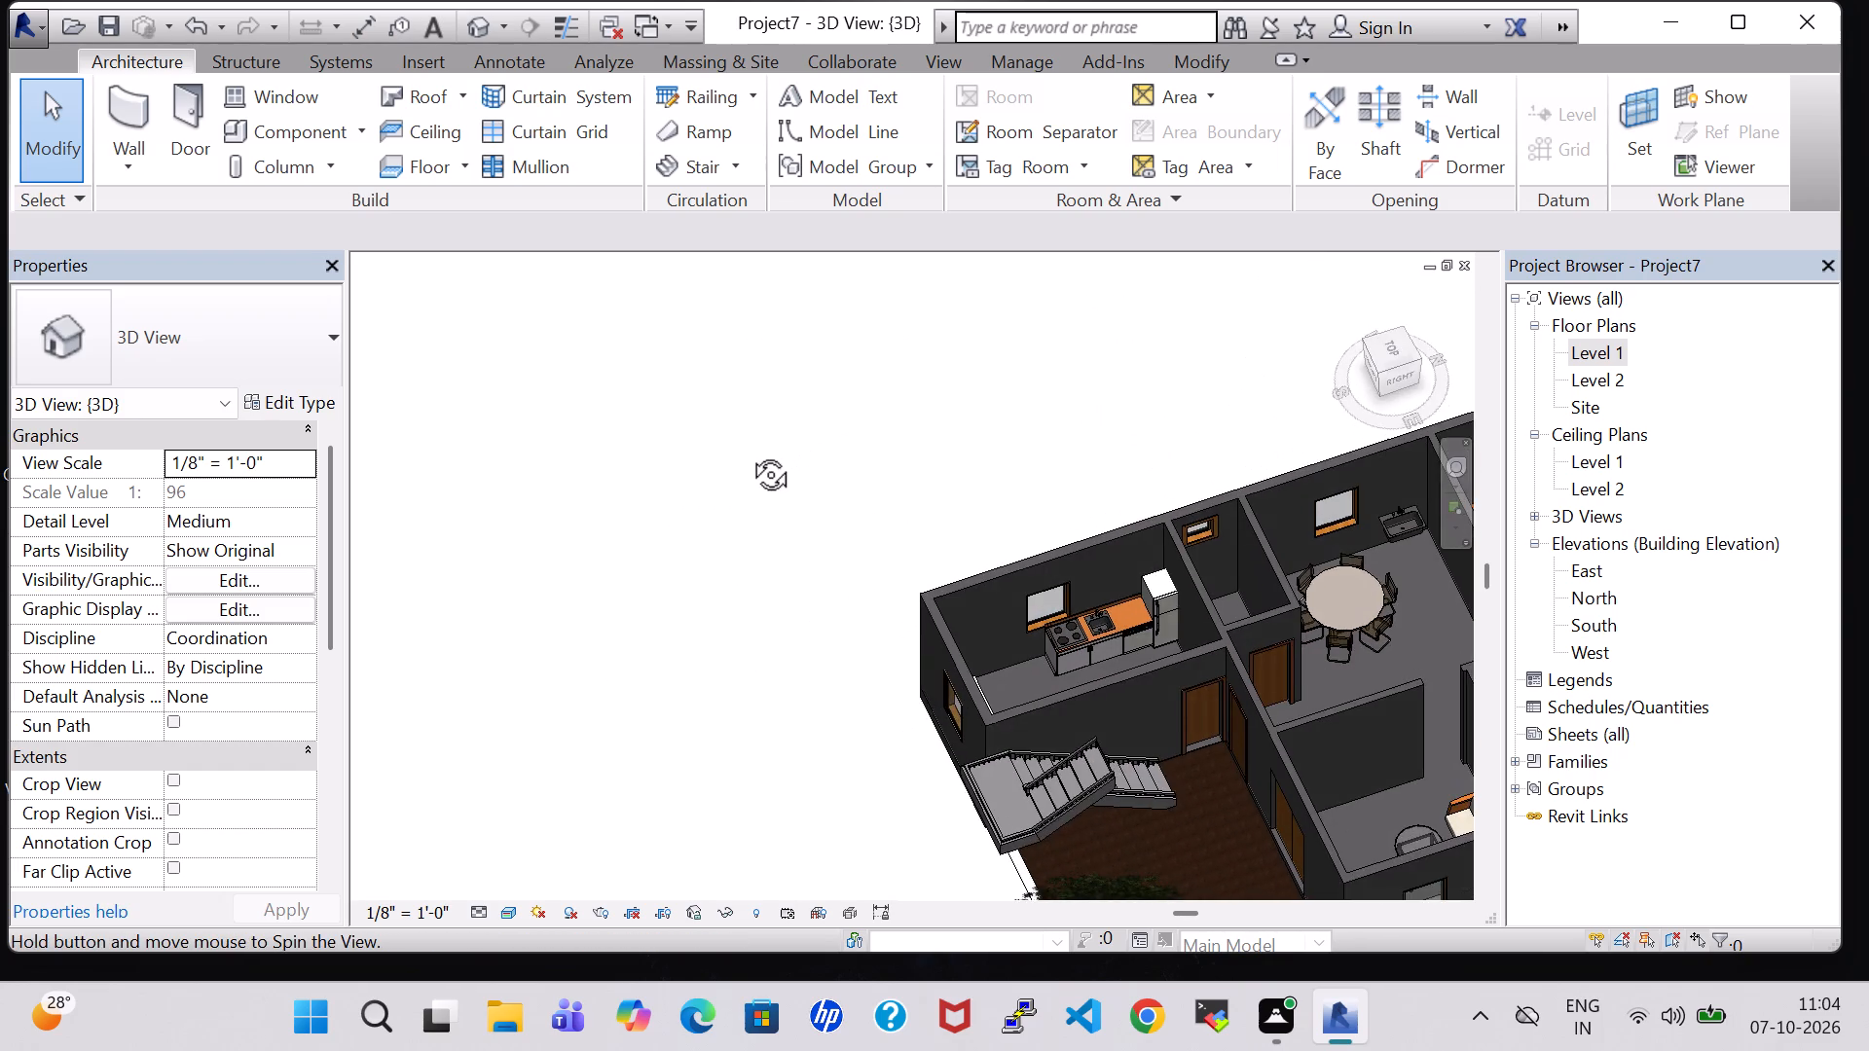
shift+middle_drag(749, 453, 936, 547)
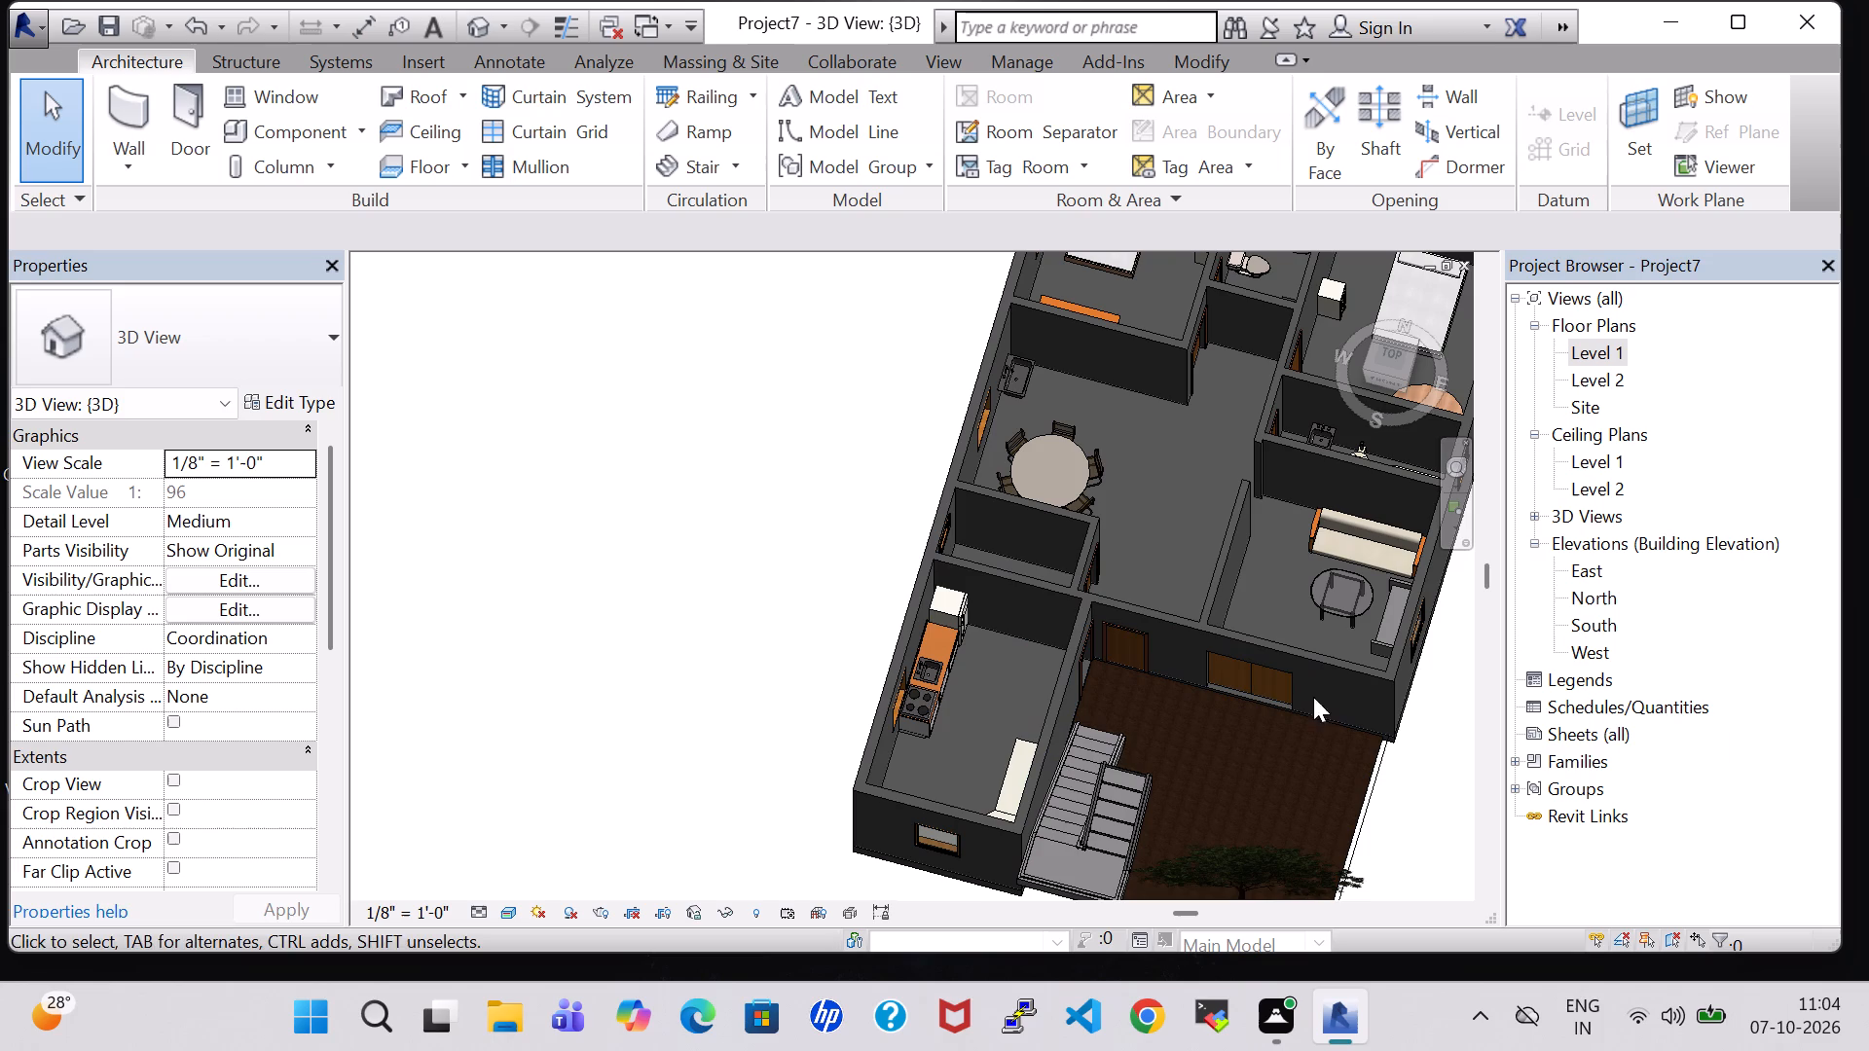
middle_drag(766, 349, 480, 413)
scroll(766, 349, up, 1)
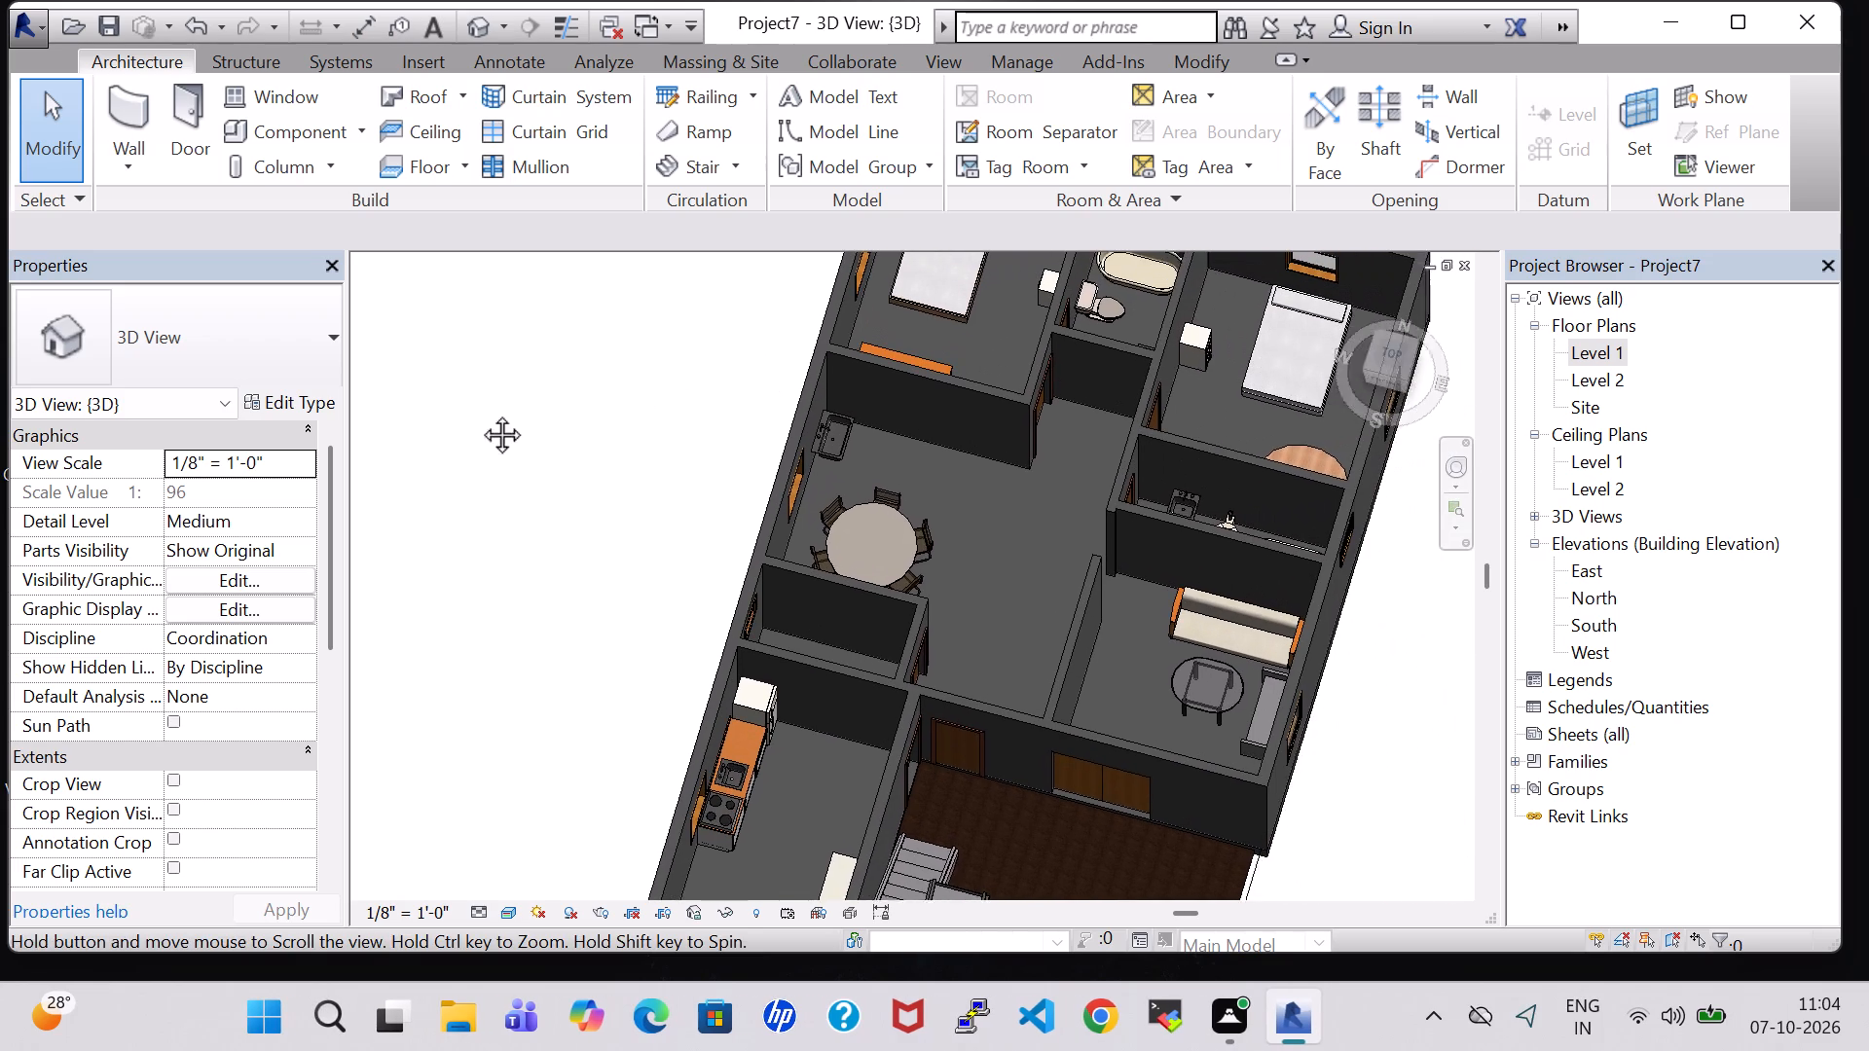
middle_drag(480, 413, 477, 413)
scroll(963, 571, down, 4)
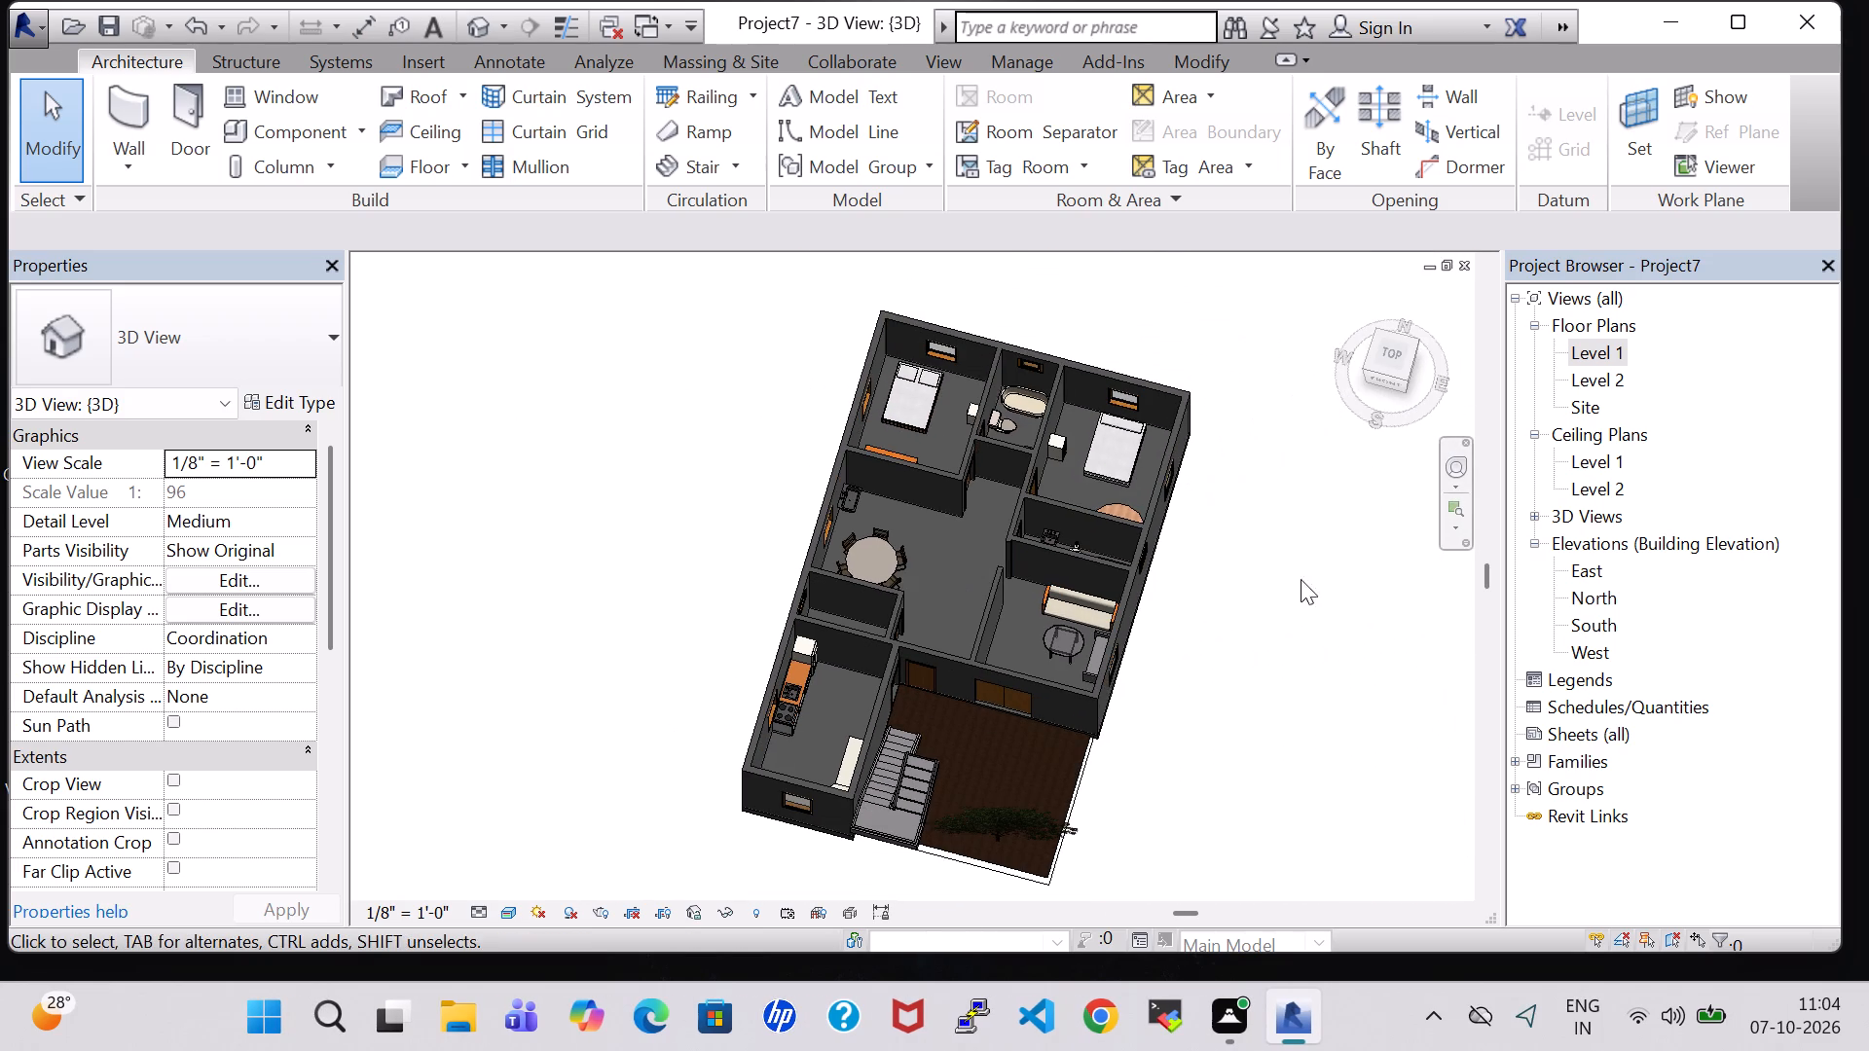
middle_drag(1286, 583, 1289, 514)
scroll(1289, 514, up, 1)
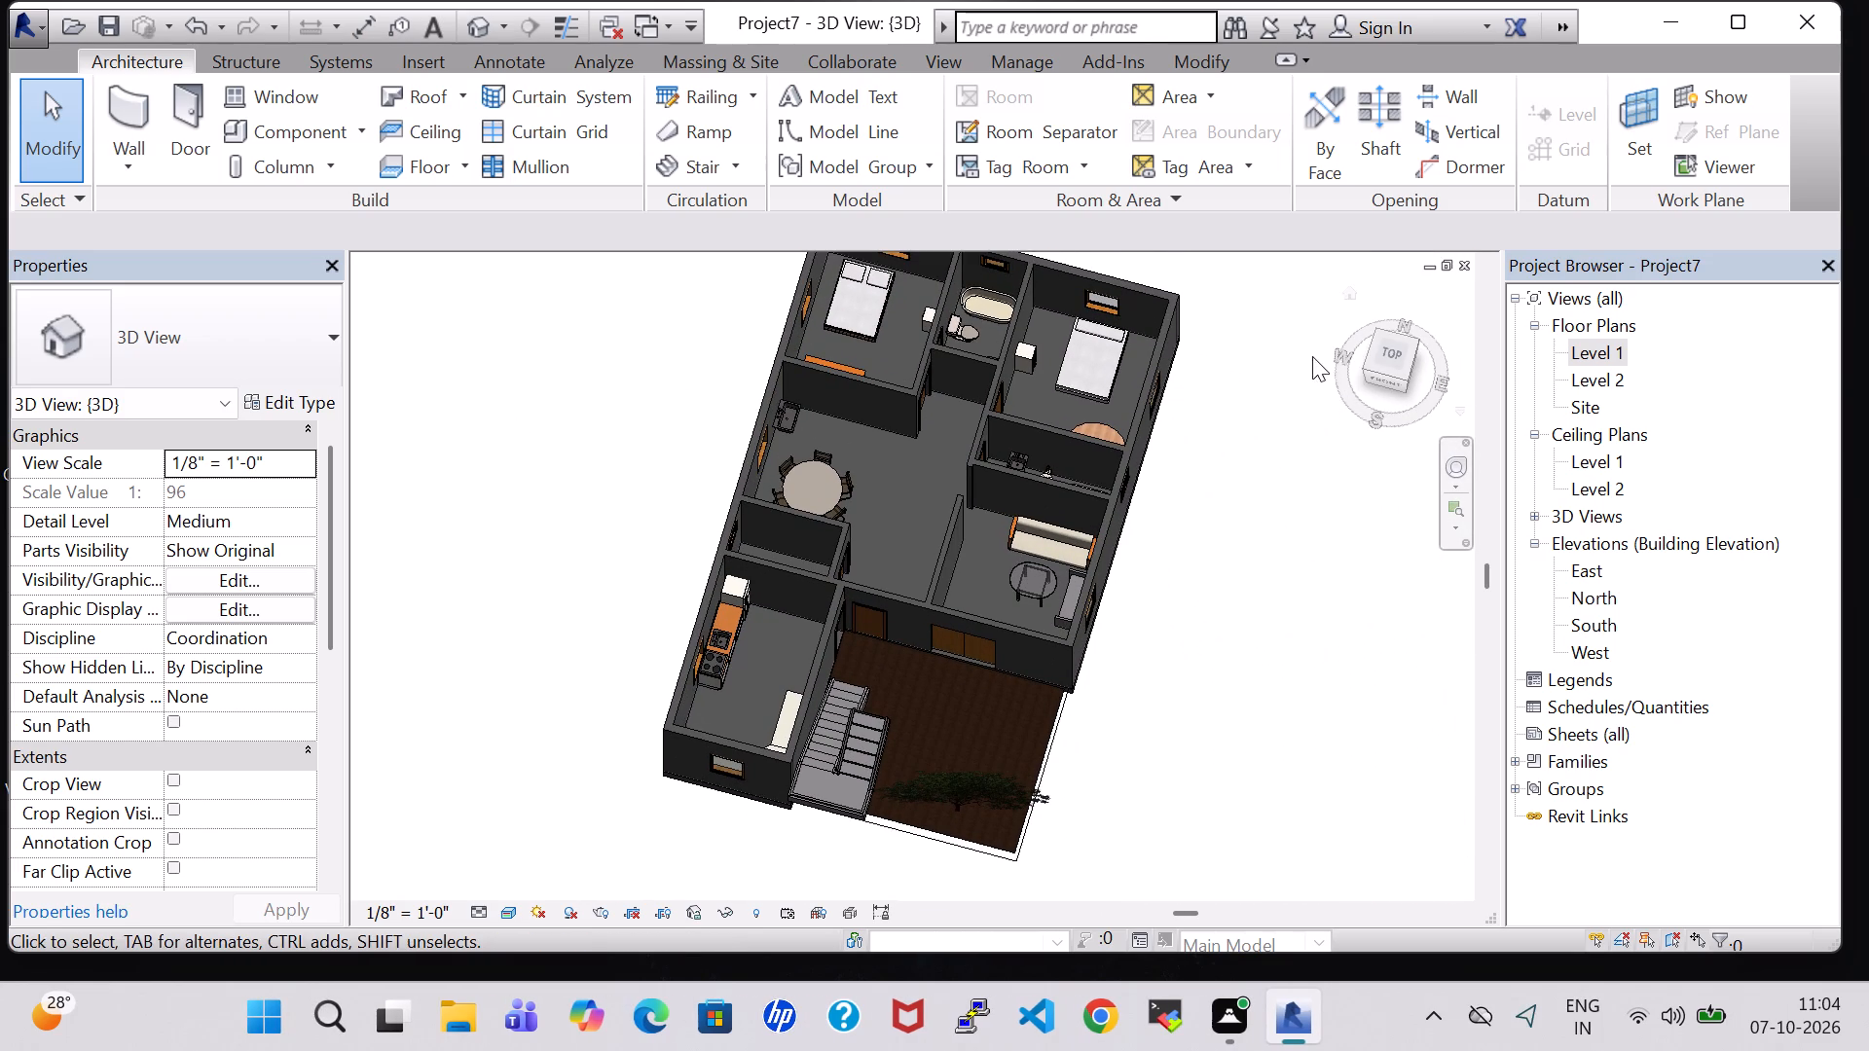
click(1395, 362)
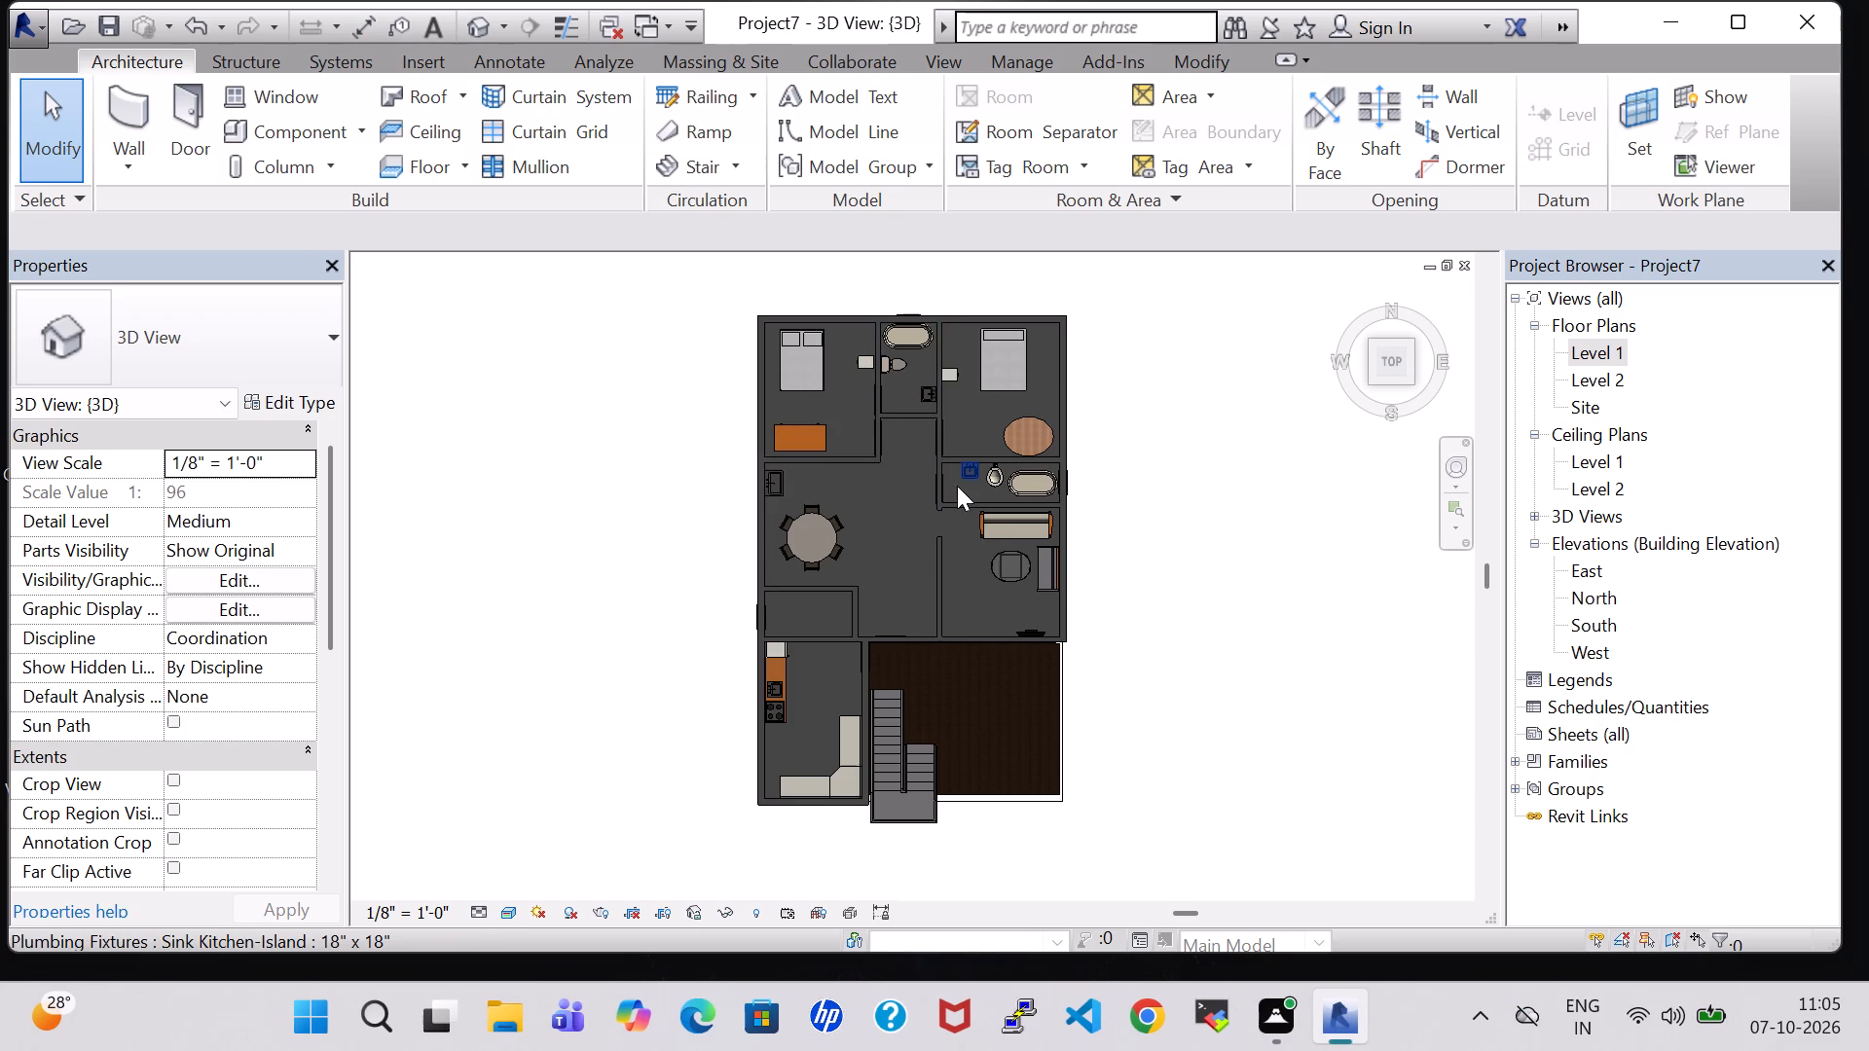
scroll(957, 486, up, 5)
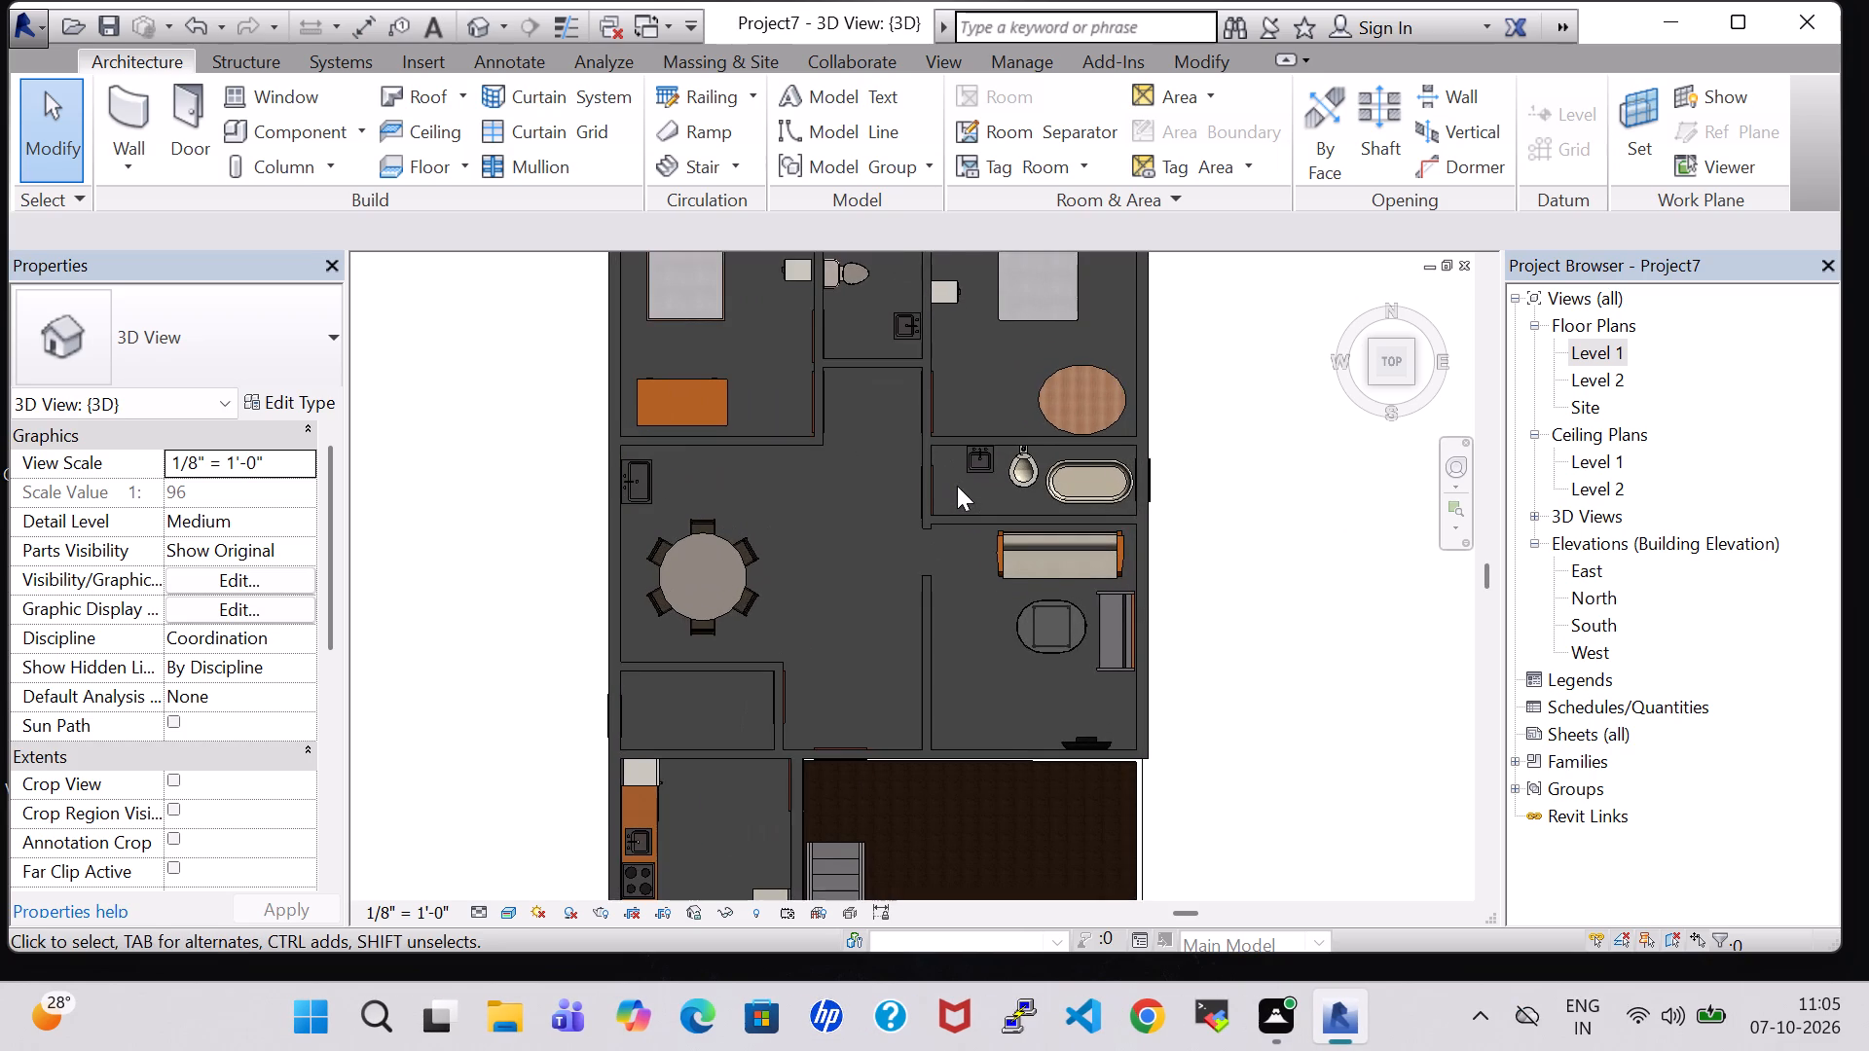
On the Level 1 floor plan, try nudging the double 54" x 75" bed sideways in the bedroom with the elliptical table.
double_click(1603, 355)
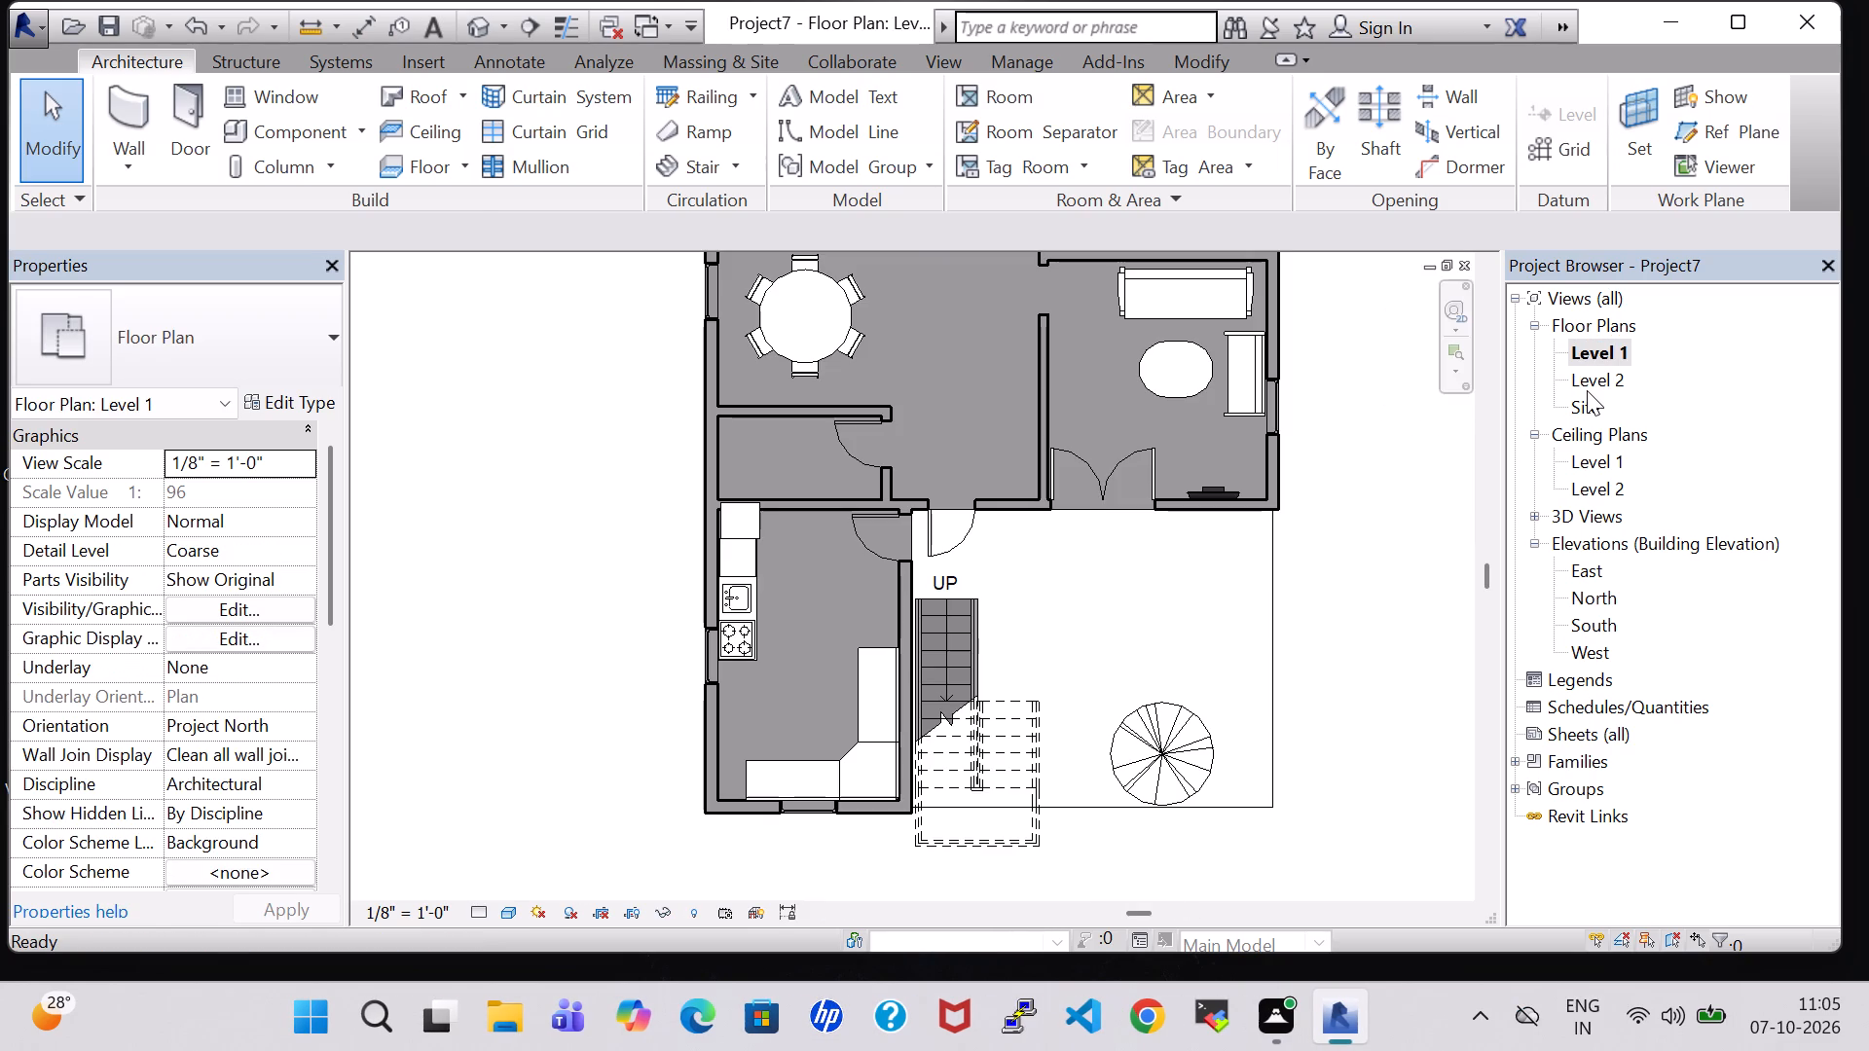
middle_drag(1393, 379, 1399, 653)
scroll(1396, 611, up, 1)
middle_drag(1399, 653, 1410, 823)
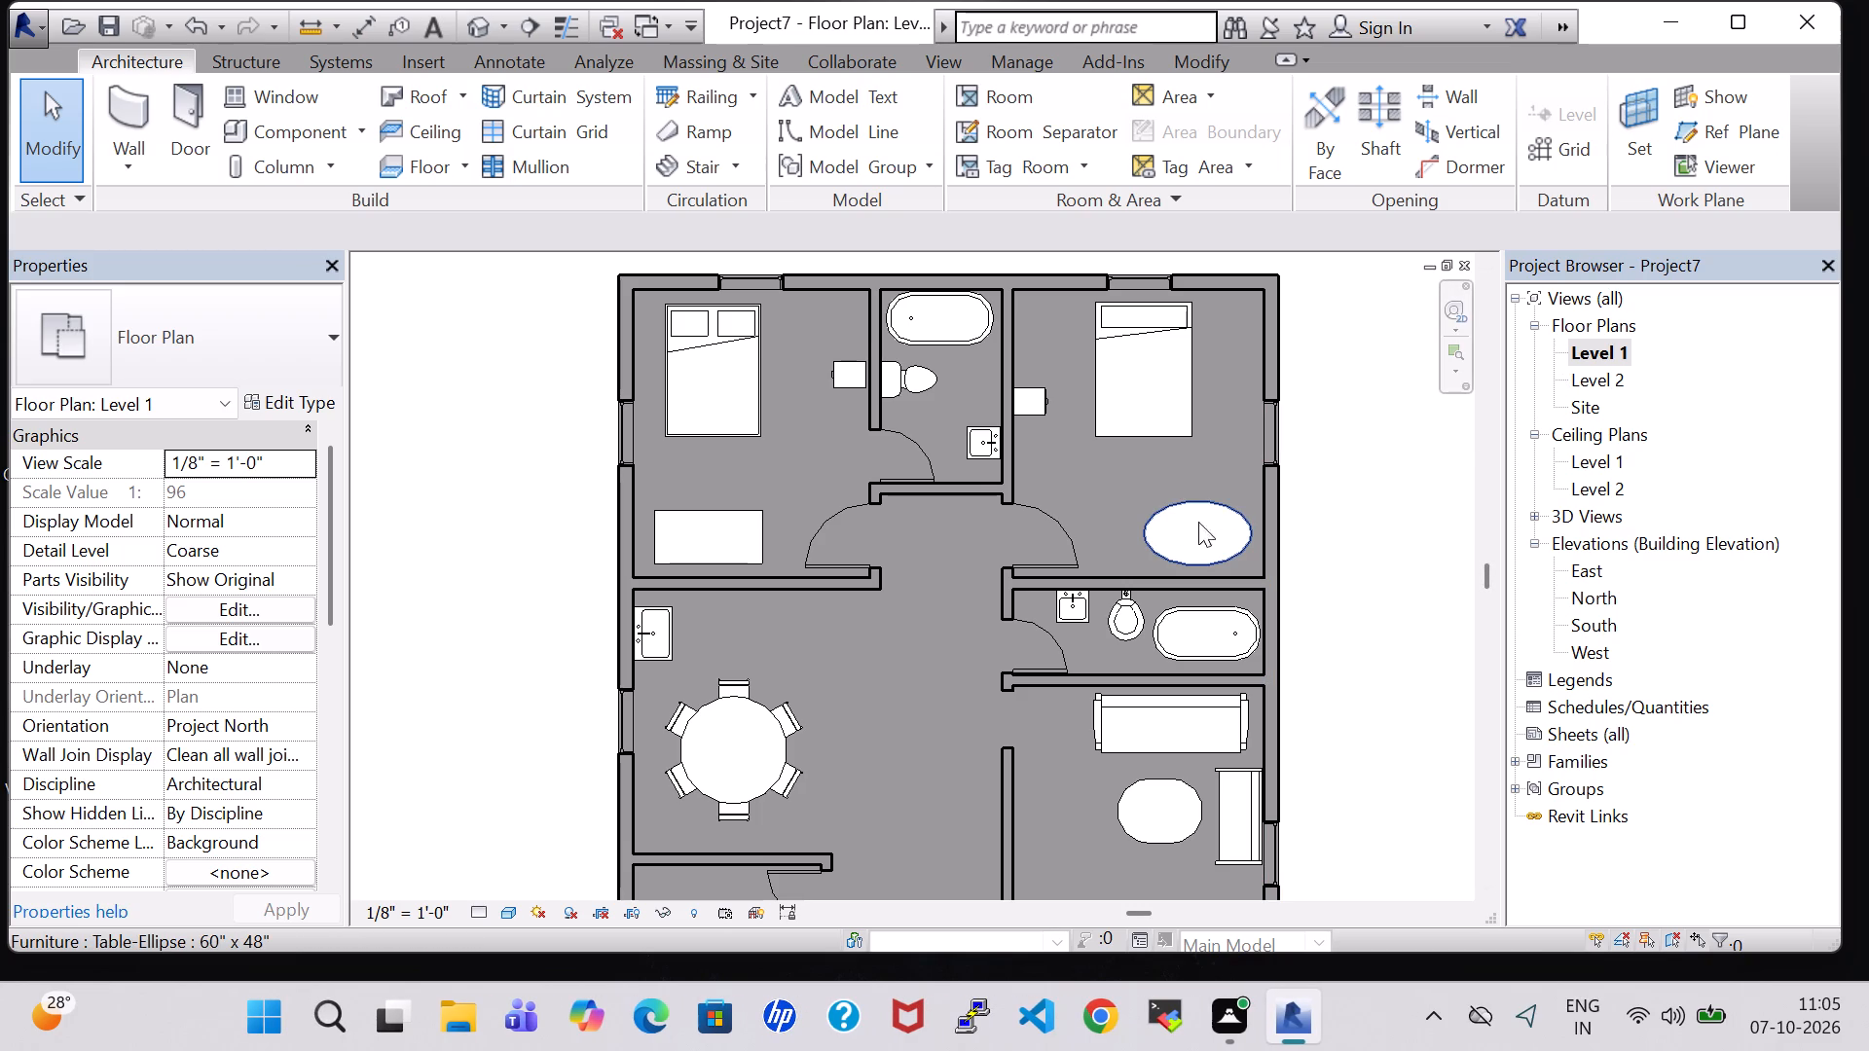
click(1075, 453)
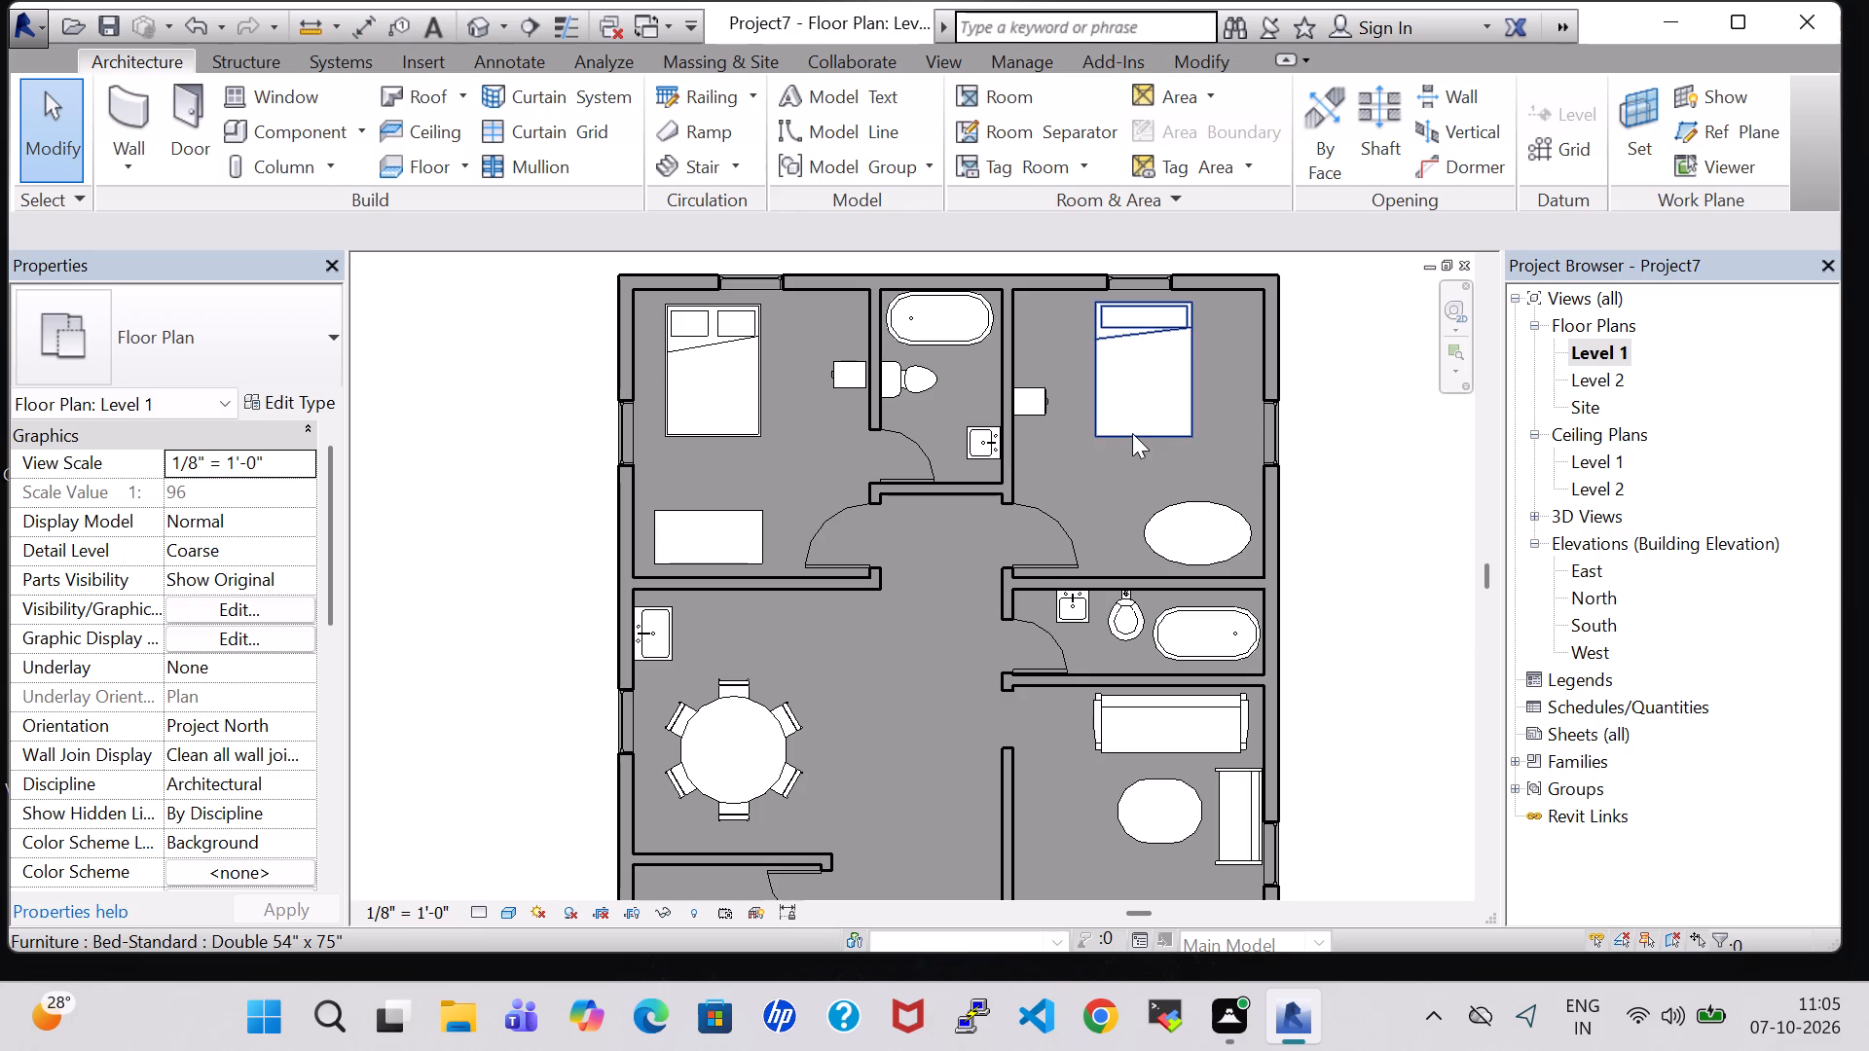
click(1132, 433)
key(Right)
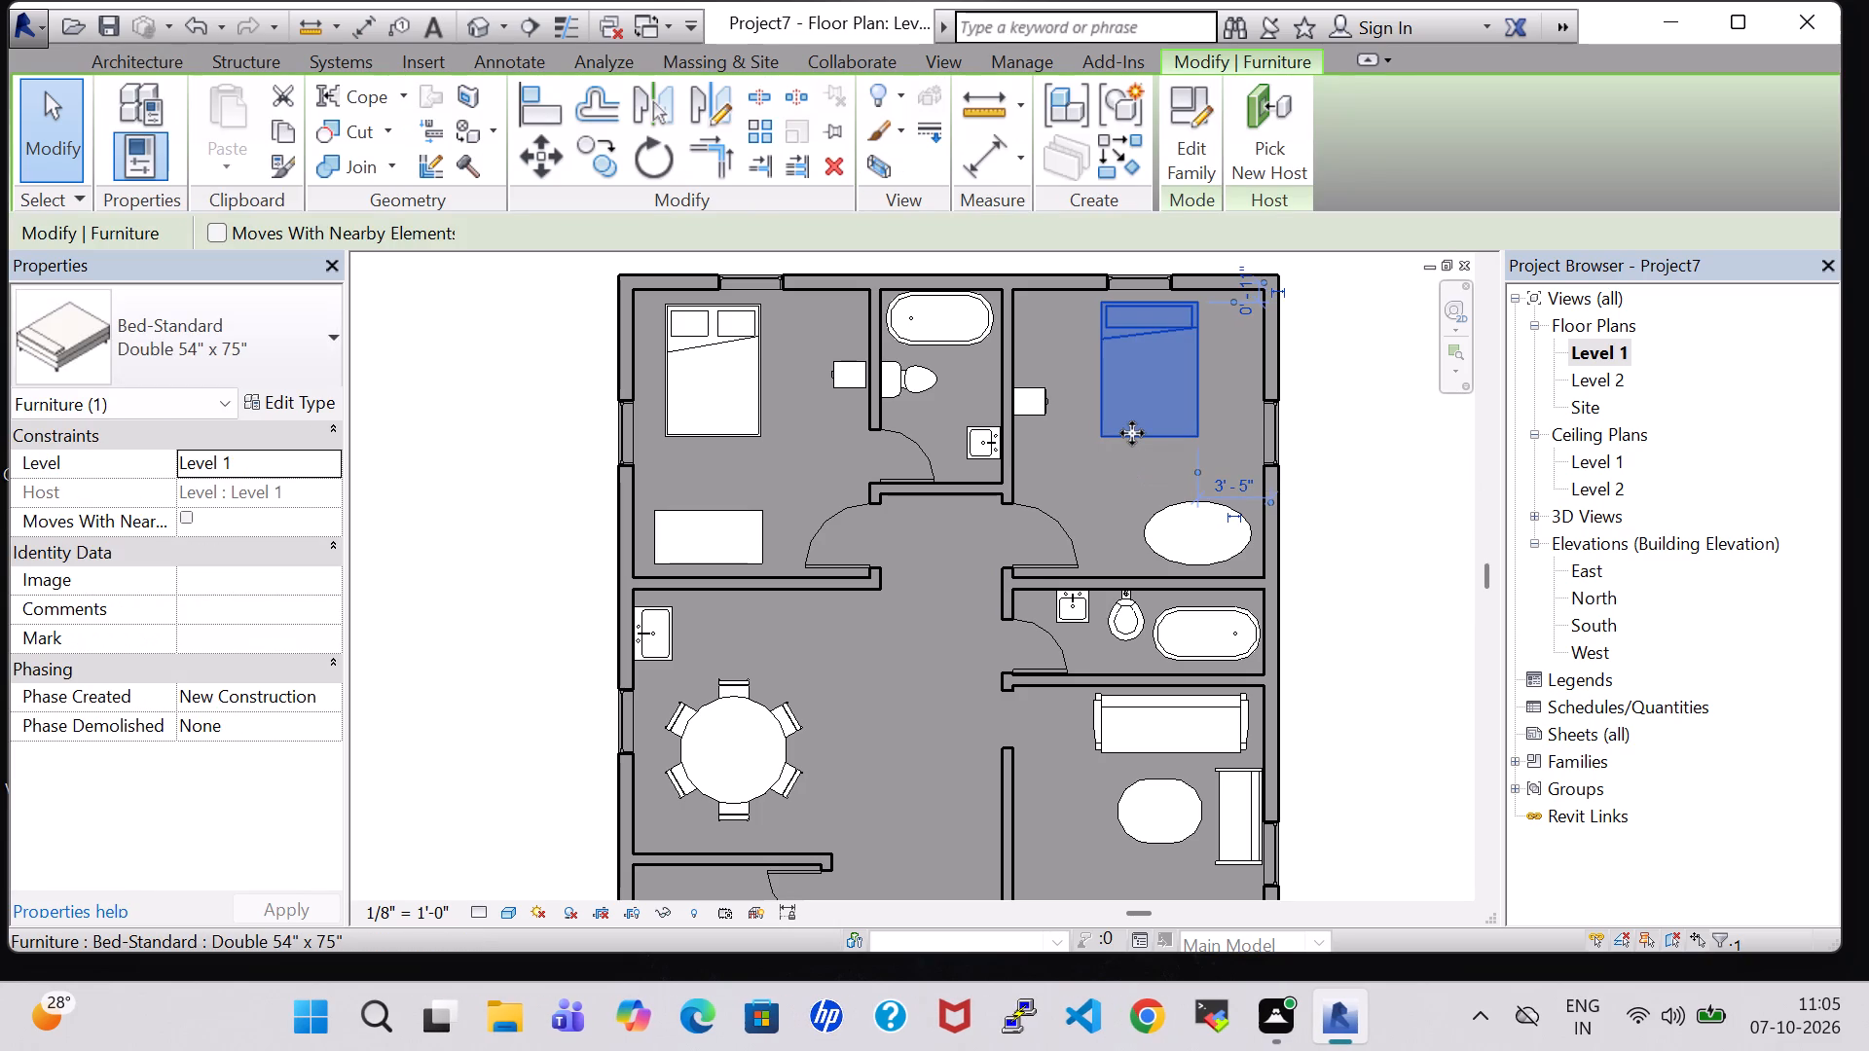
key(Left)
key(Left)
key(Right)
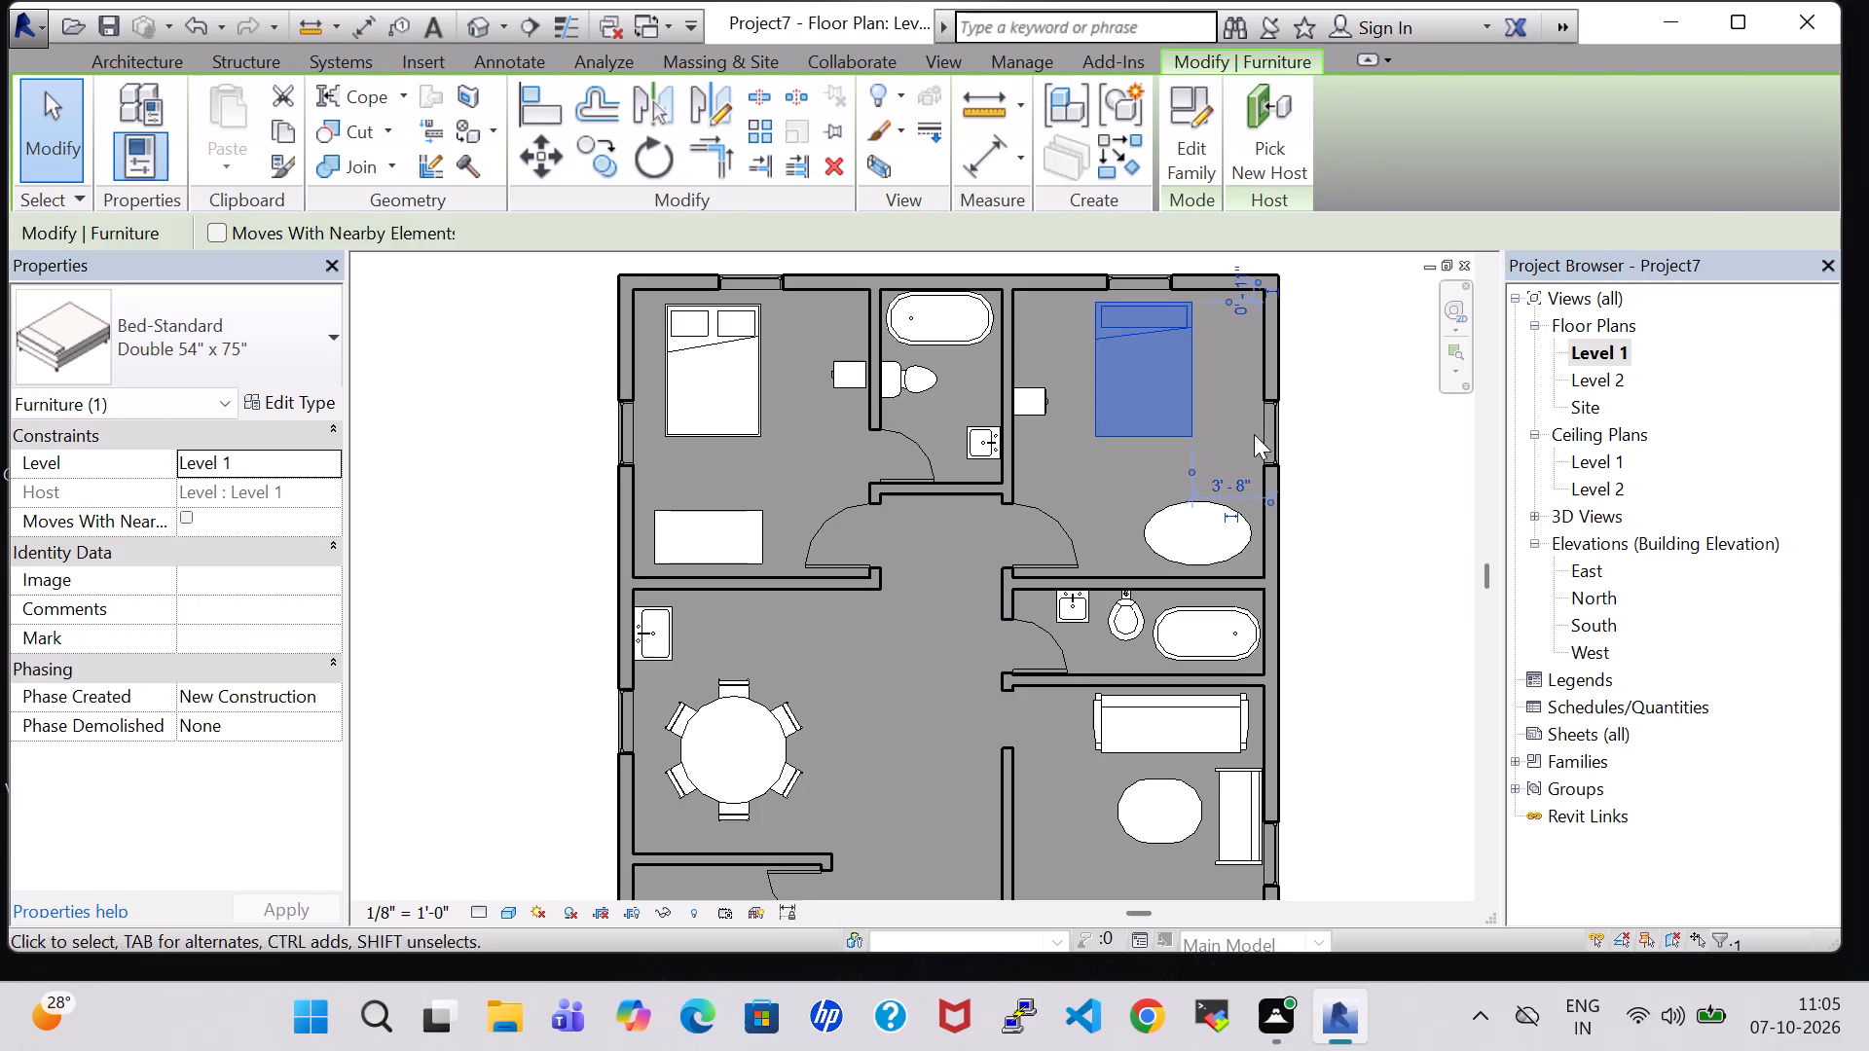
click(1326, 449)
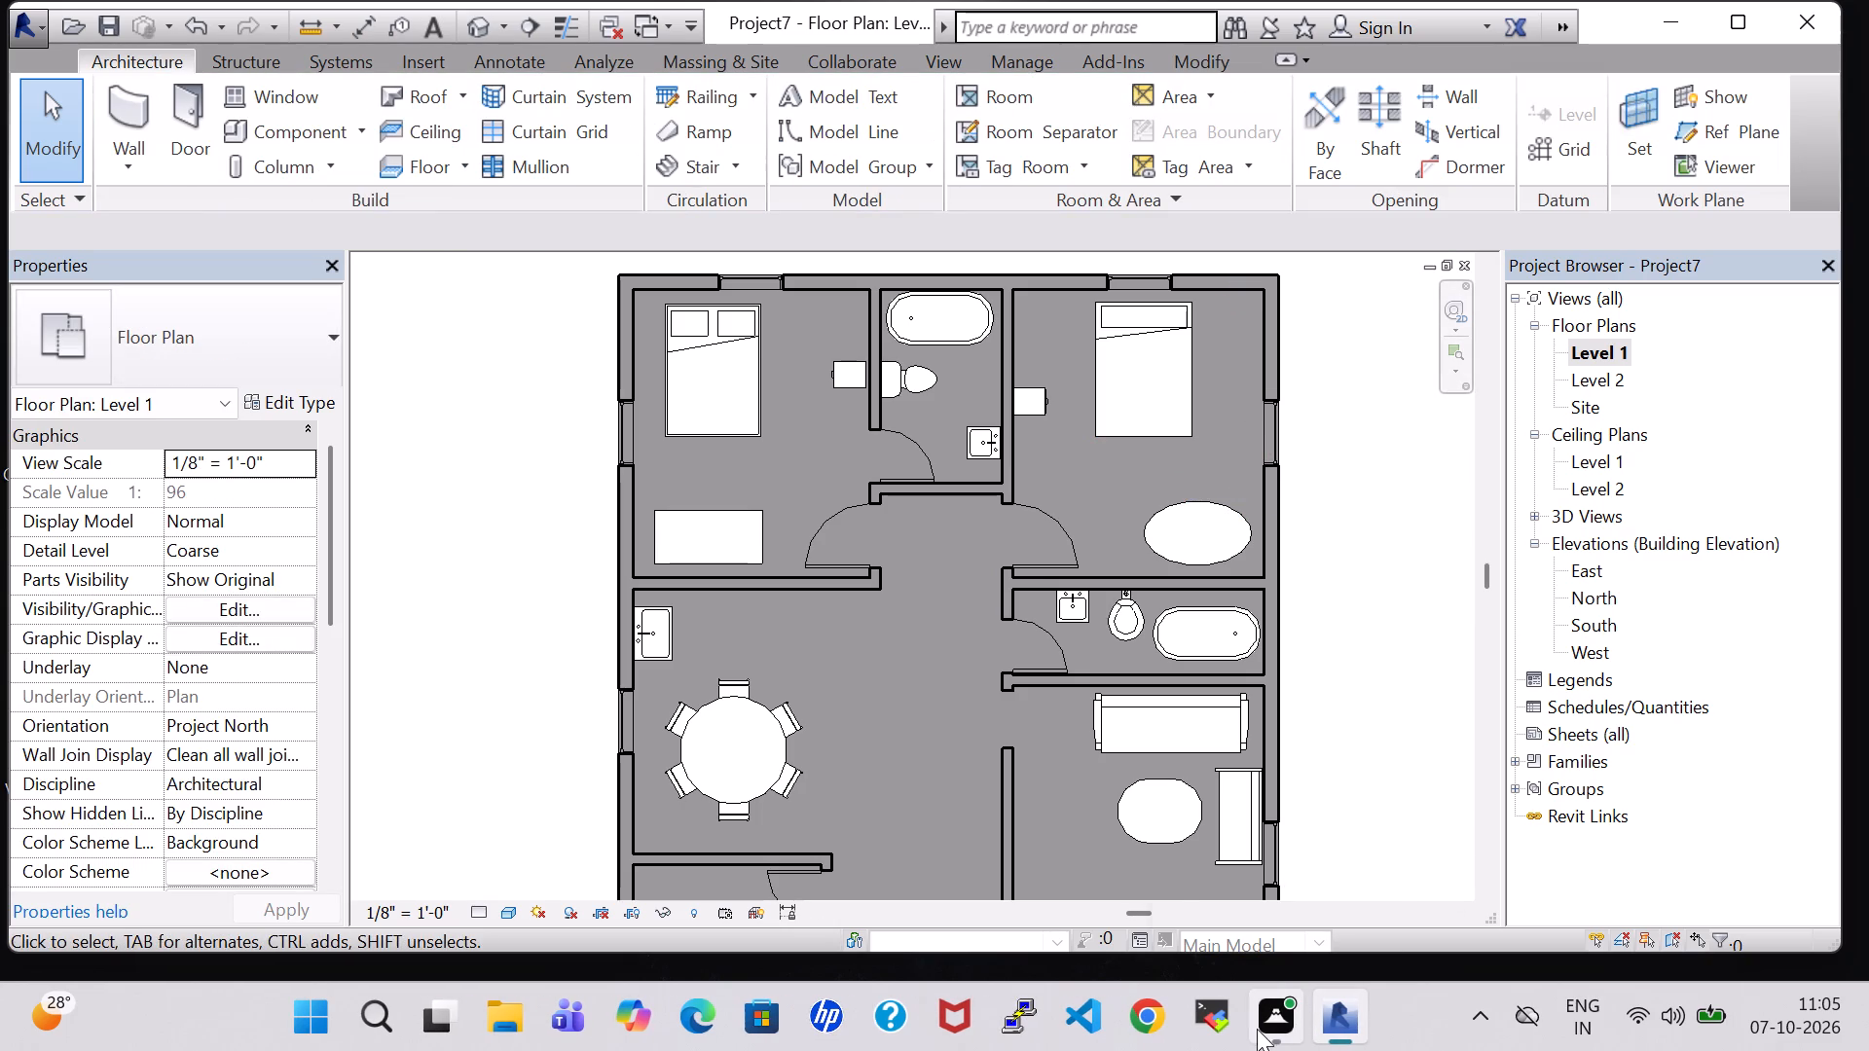
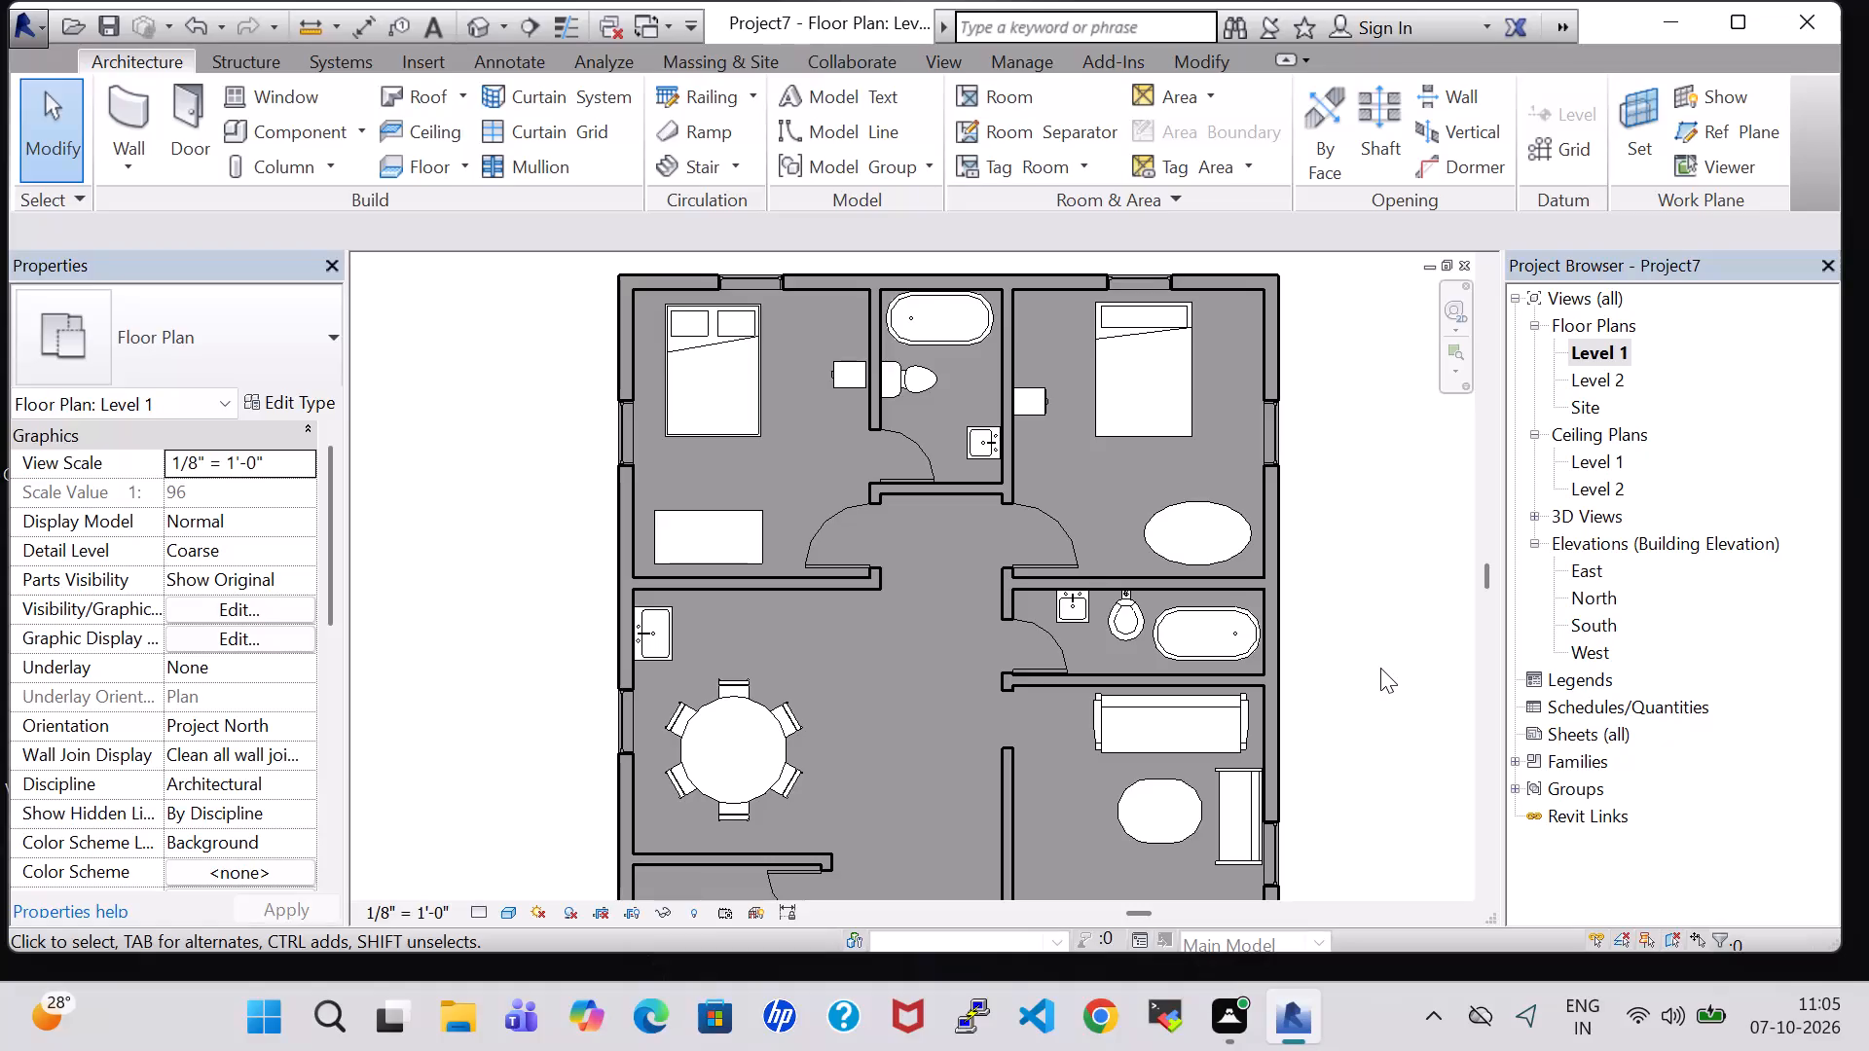
Place tagged rooms on the Level 1 plan in the two bedrooms and the bathroom between them.
click(834, 661)
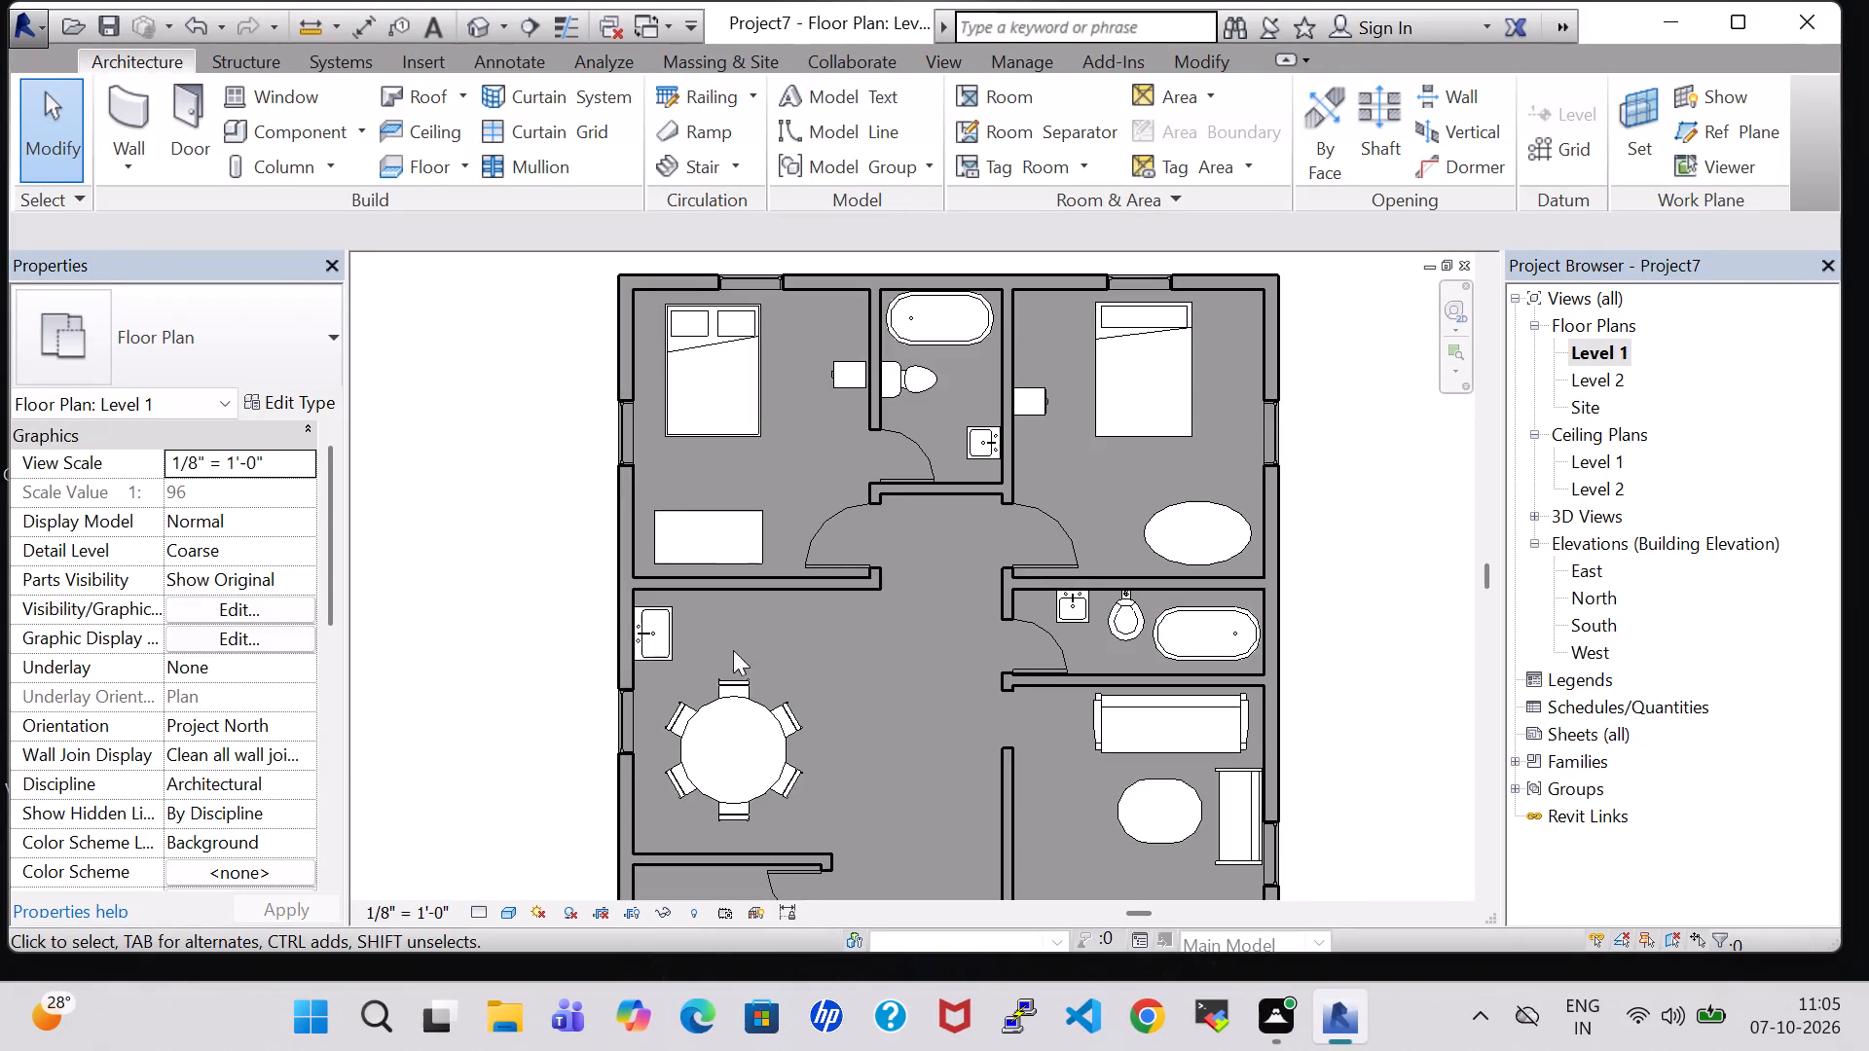
click(802, 637)
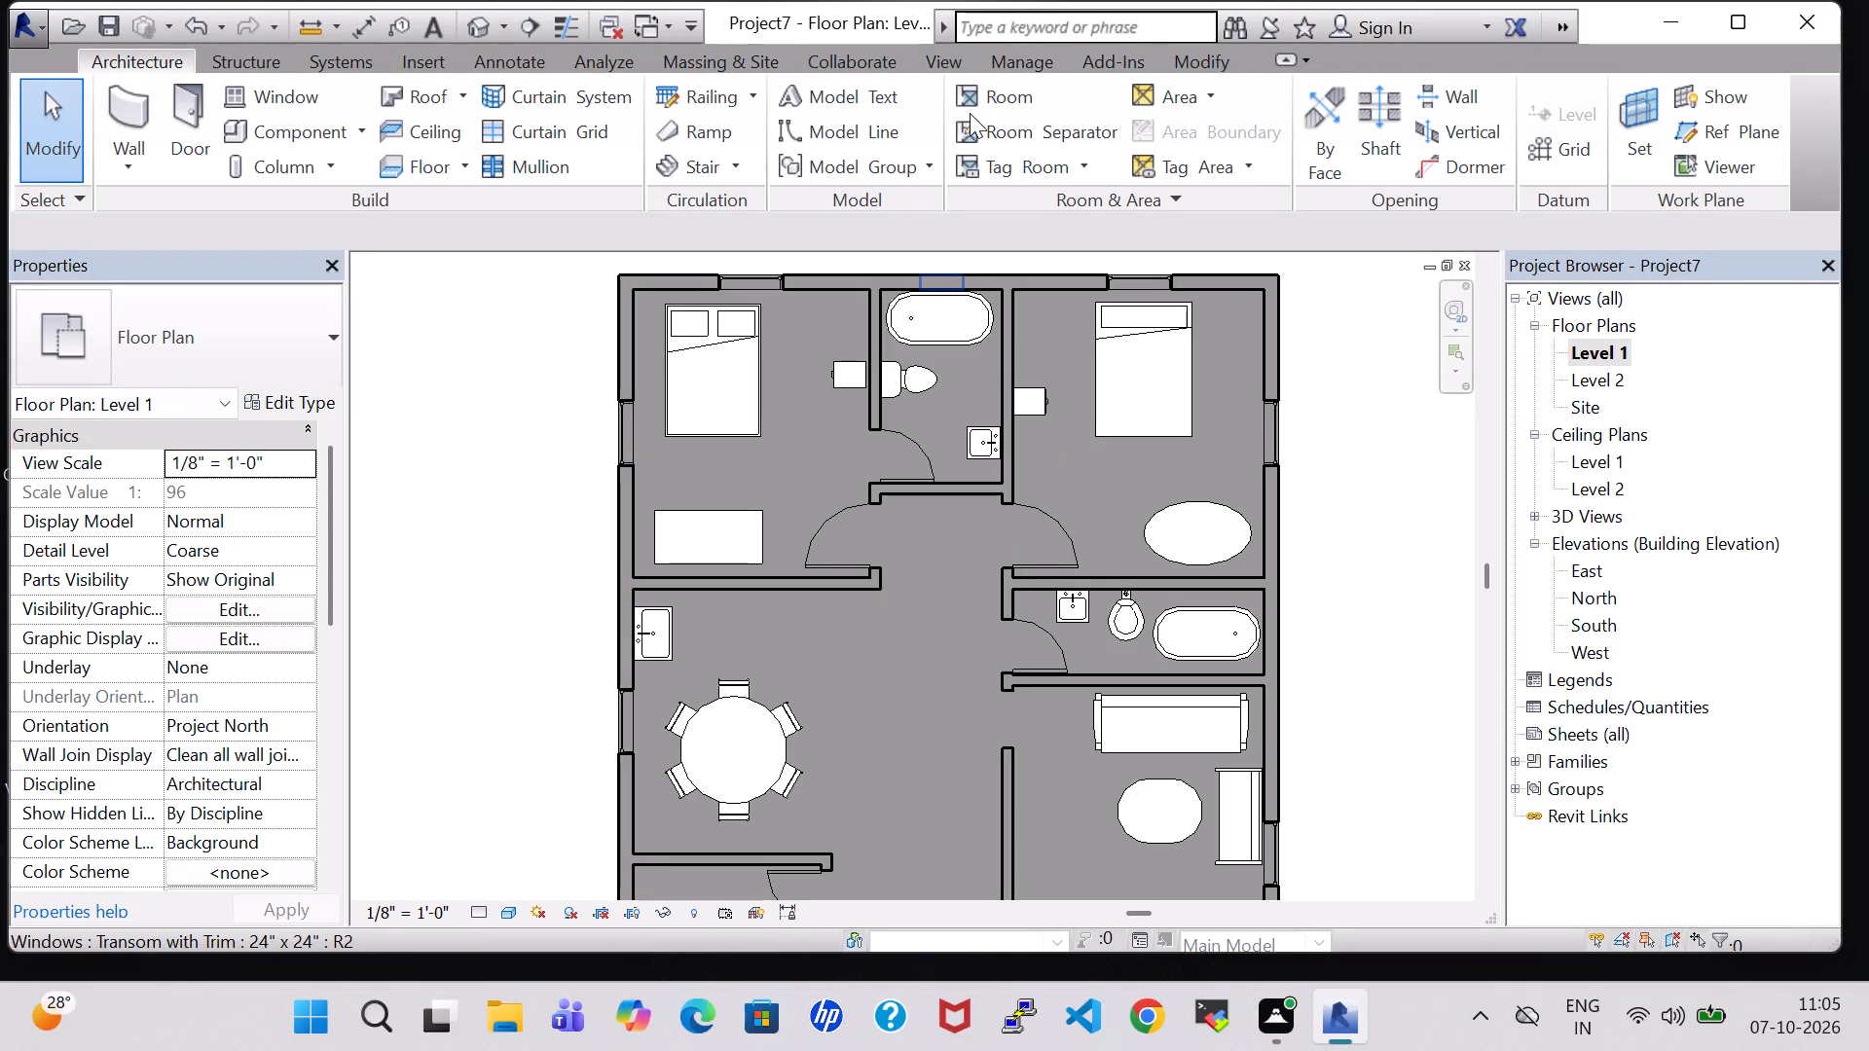
click(990, 92)
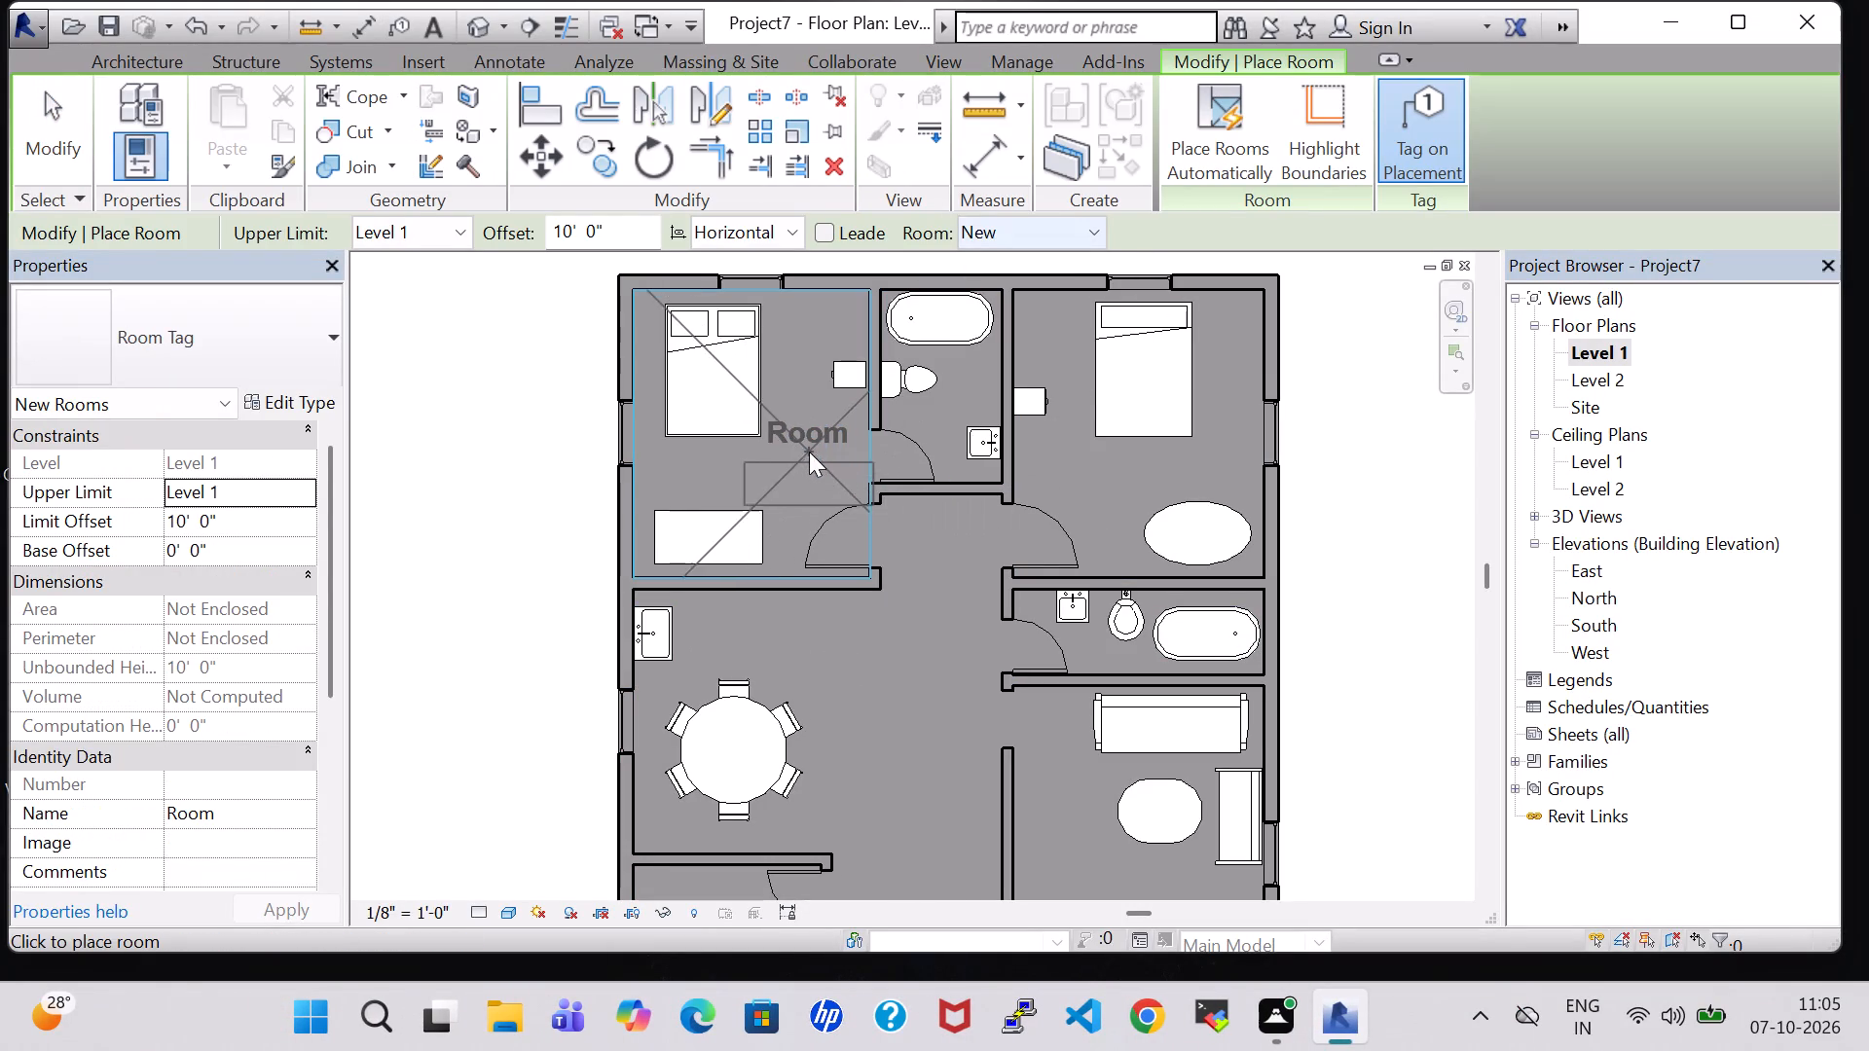
click(759, 453)
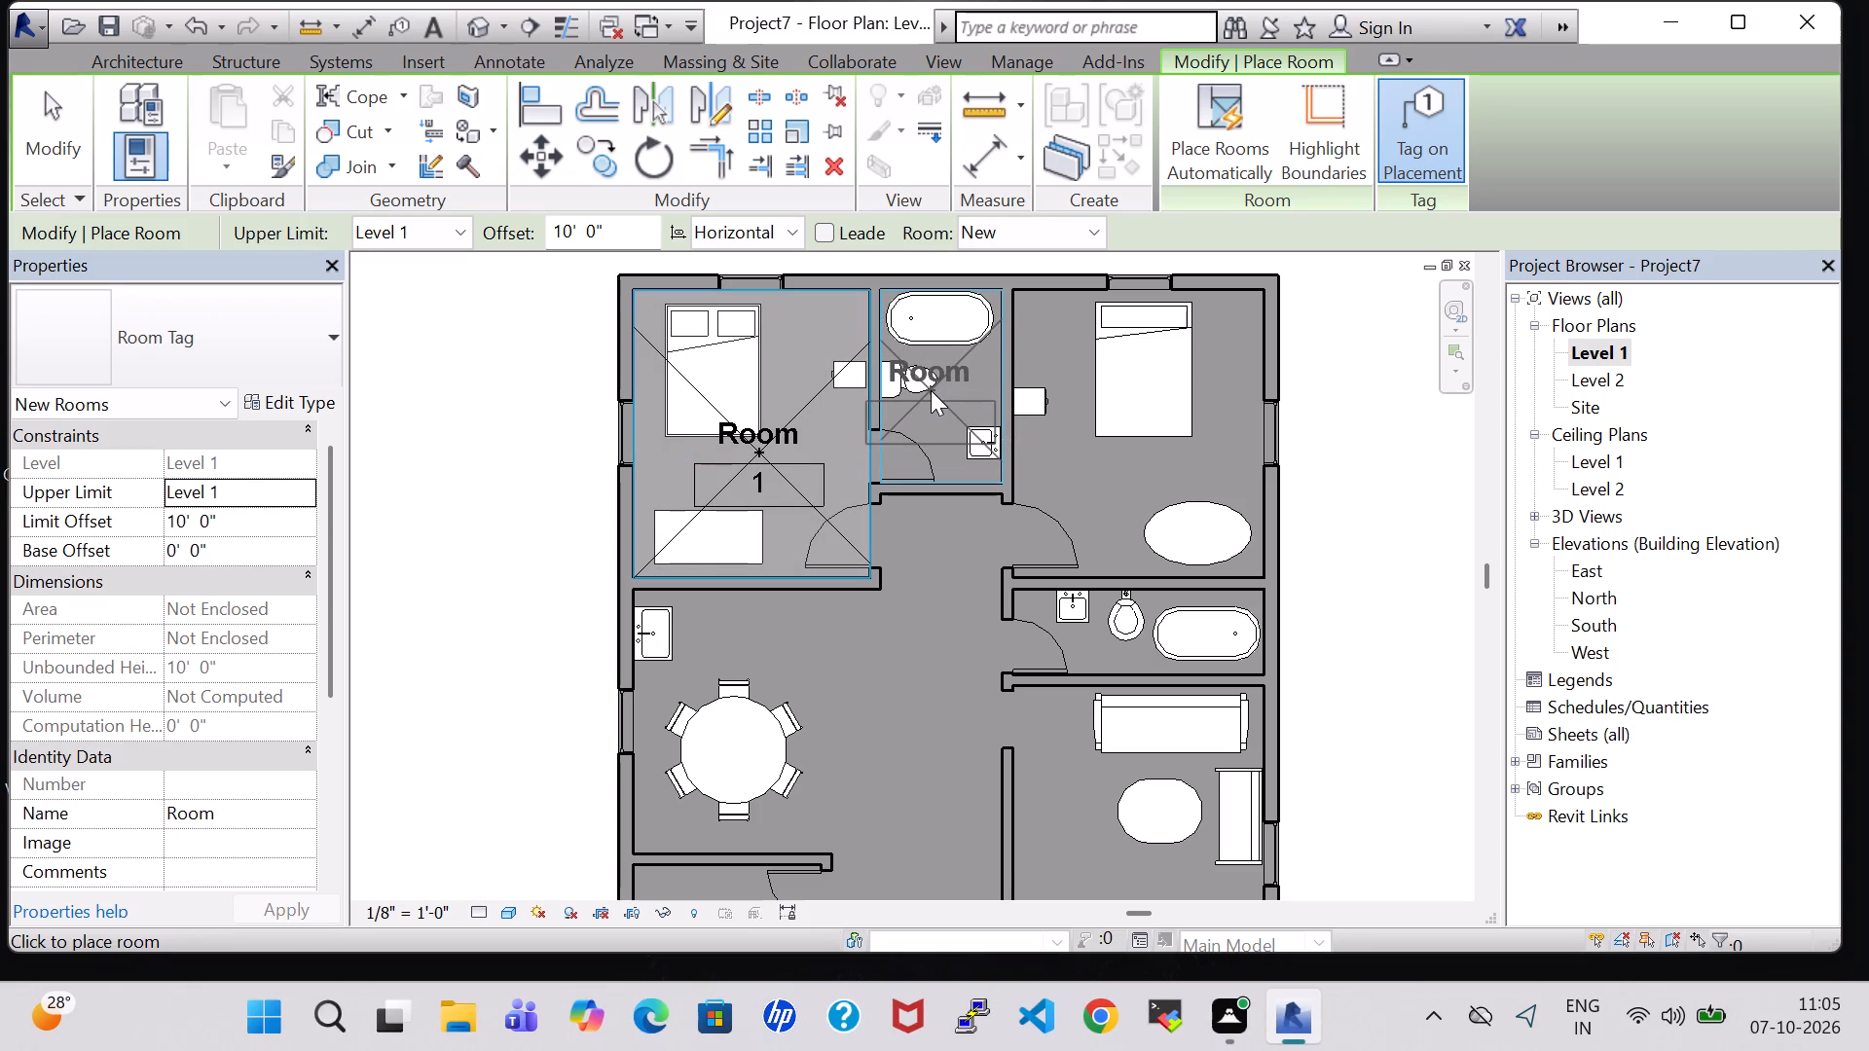
click(931, 390)
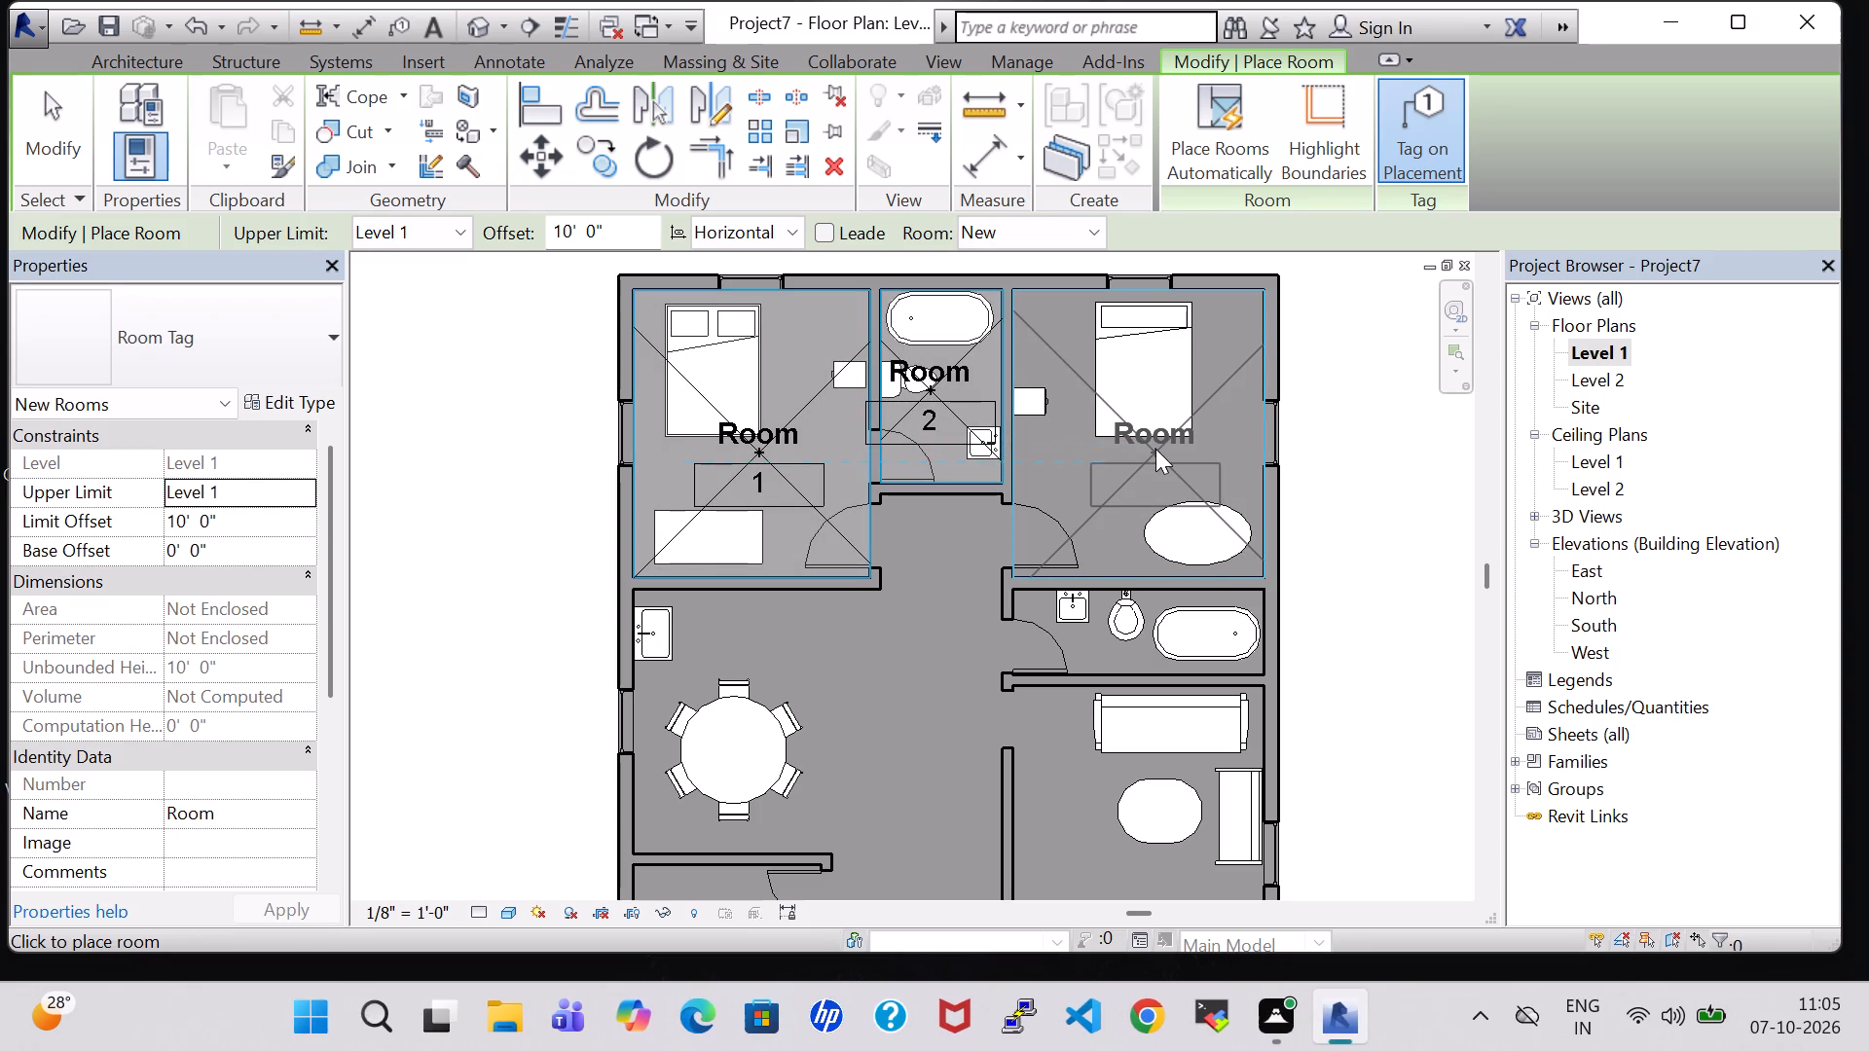
click(1155, 449)
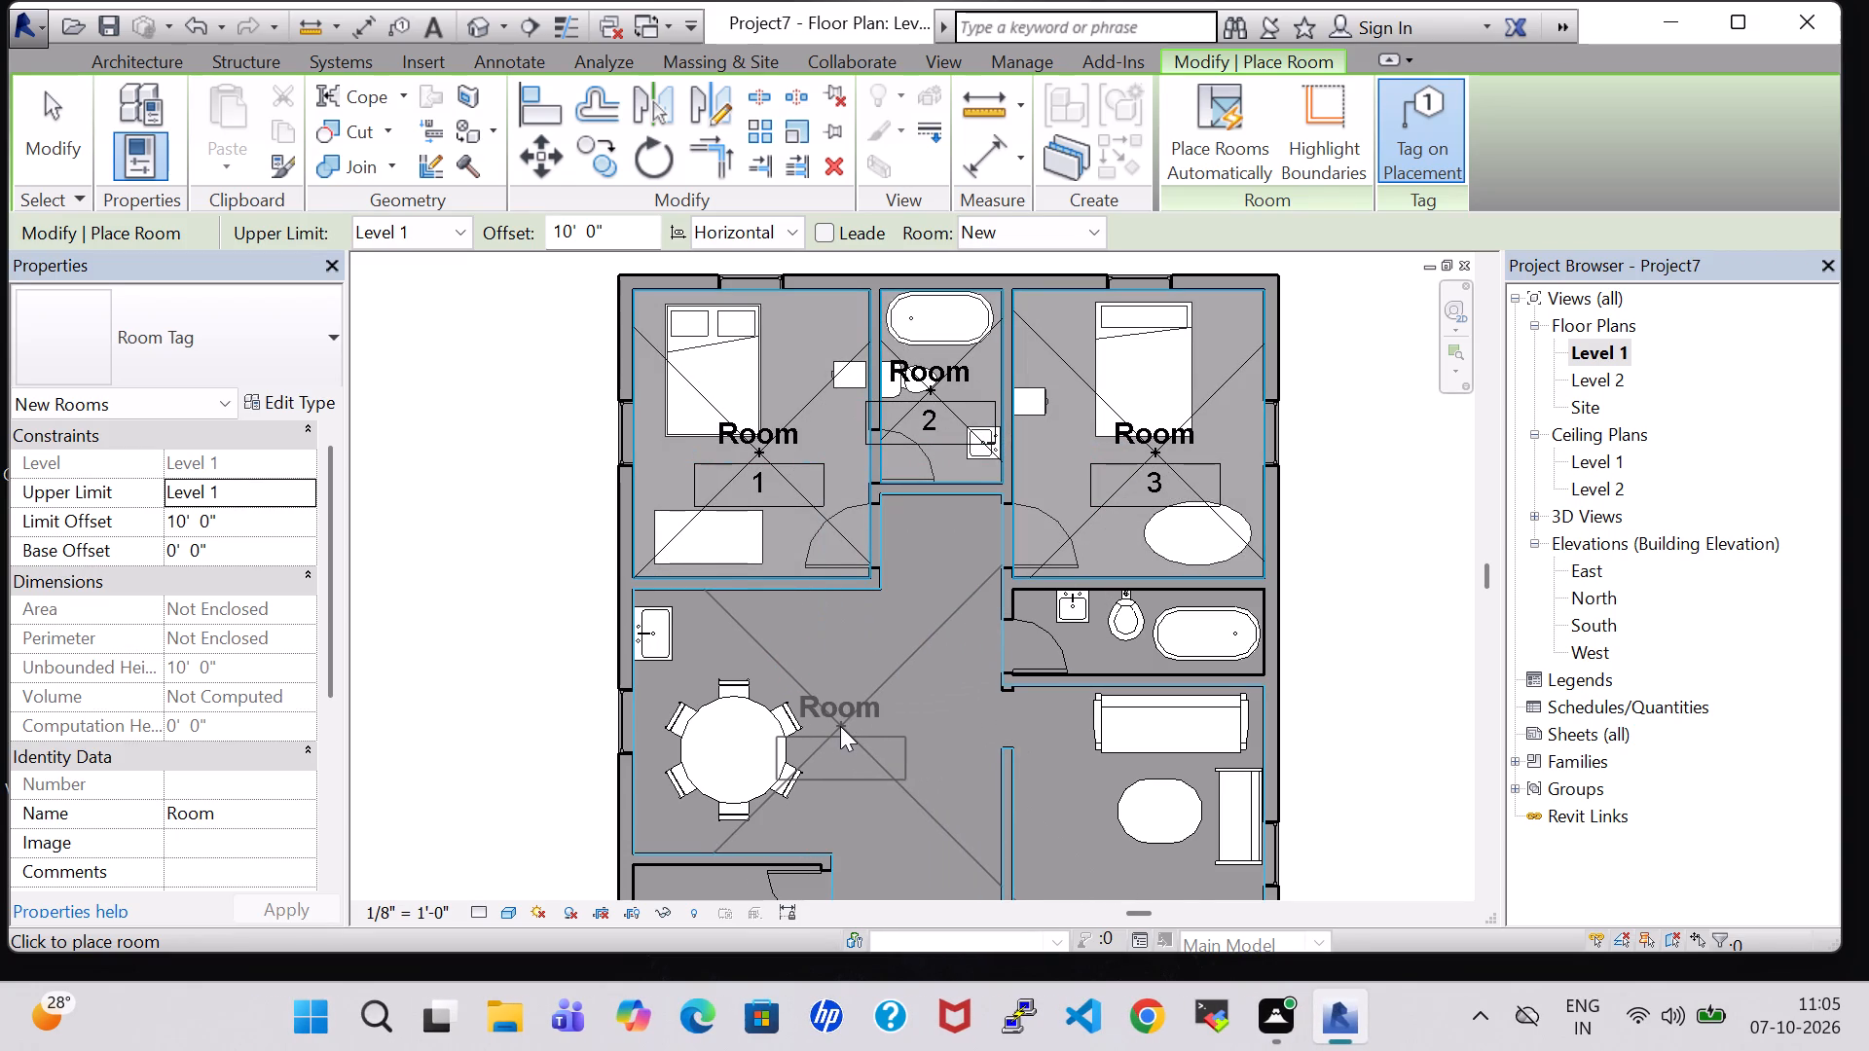
Place tagged rooms in the dining hall, the small room below it, the kitchen, the sofa room and the second bathroom.
scroll(840, 726, down, 1)
middle_drag(840, 726, 853, 496)
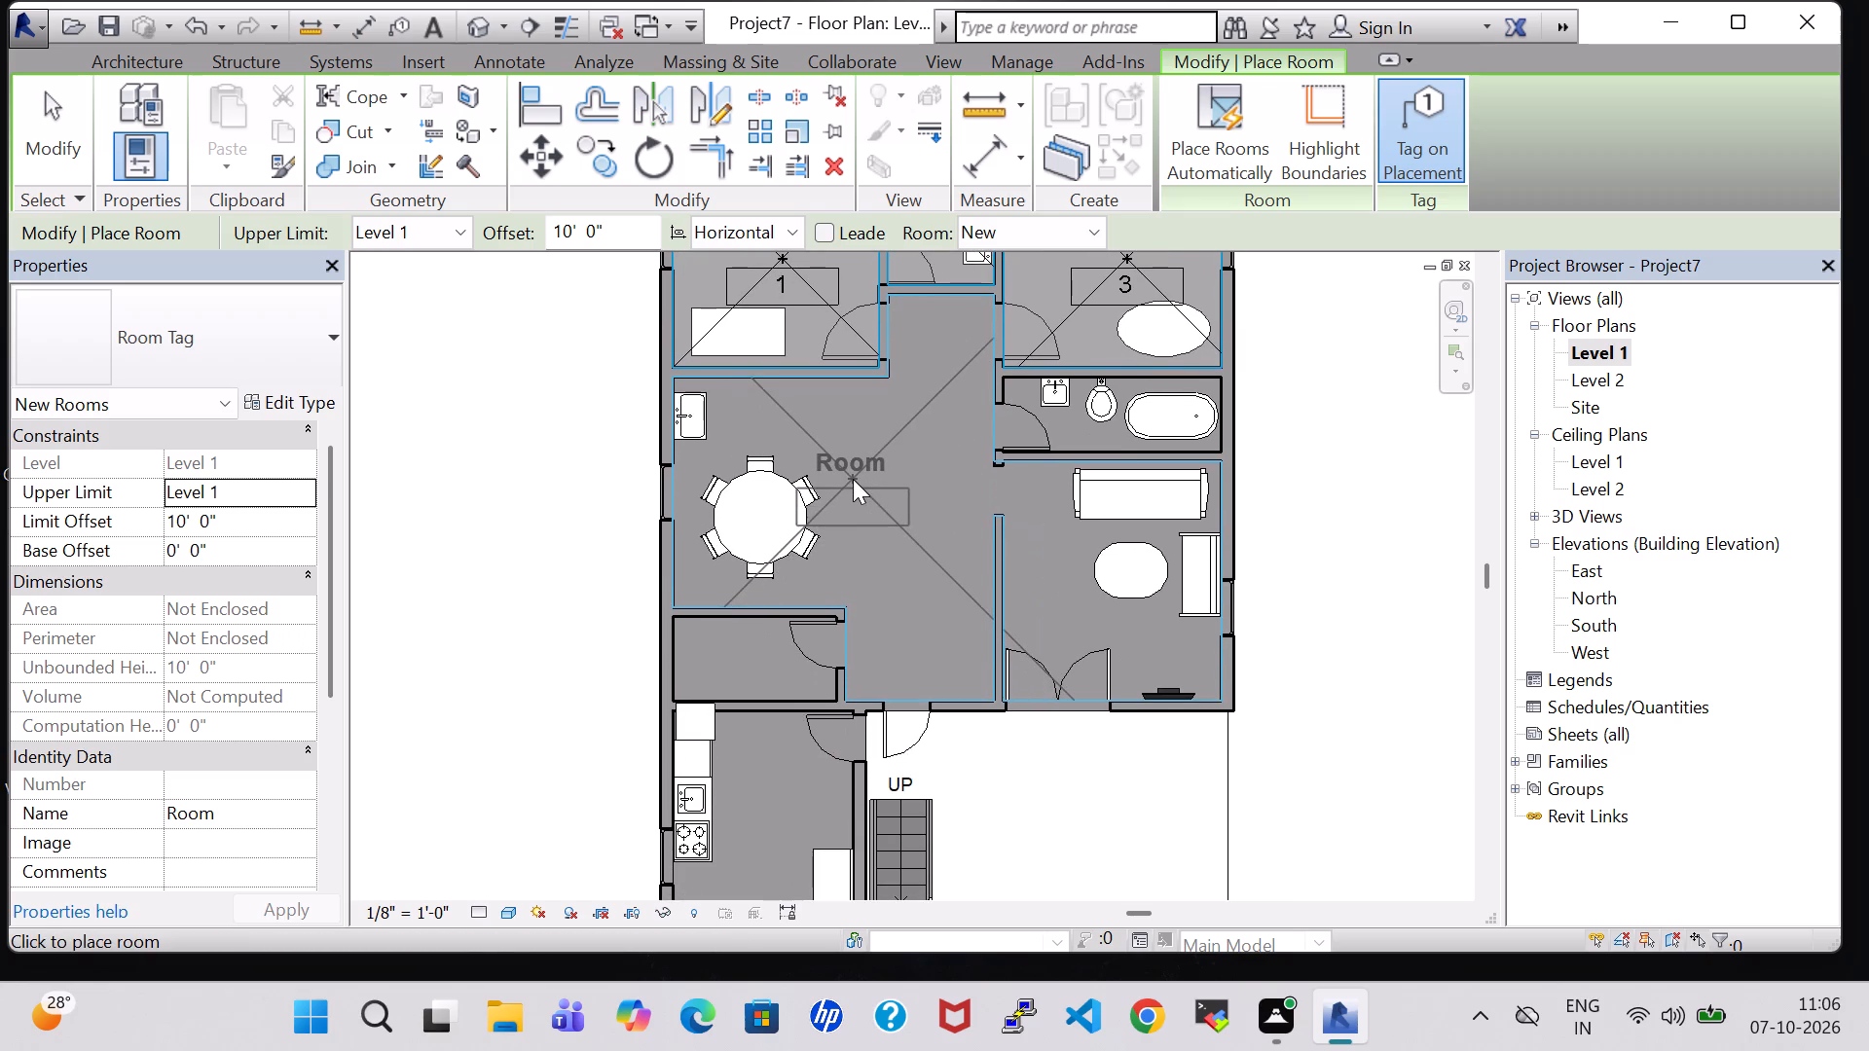
click(853, 479)
click(754, 654)
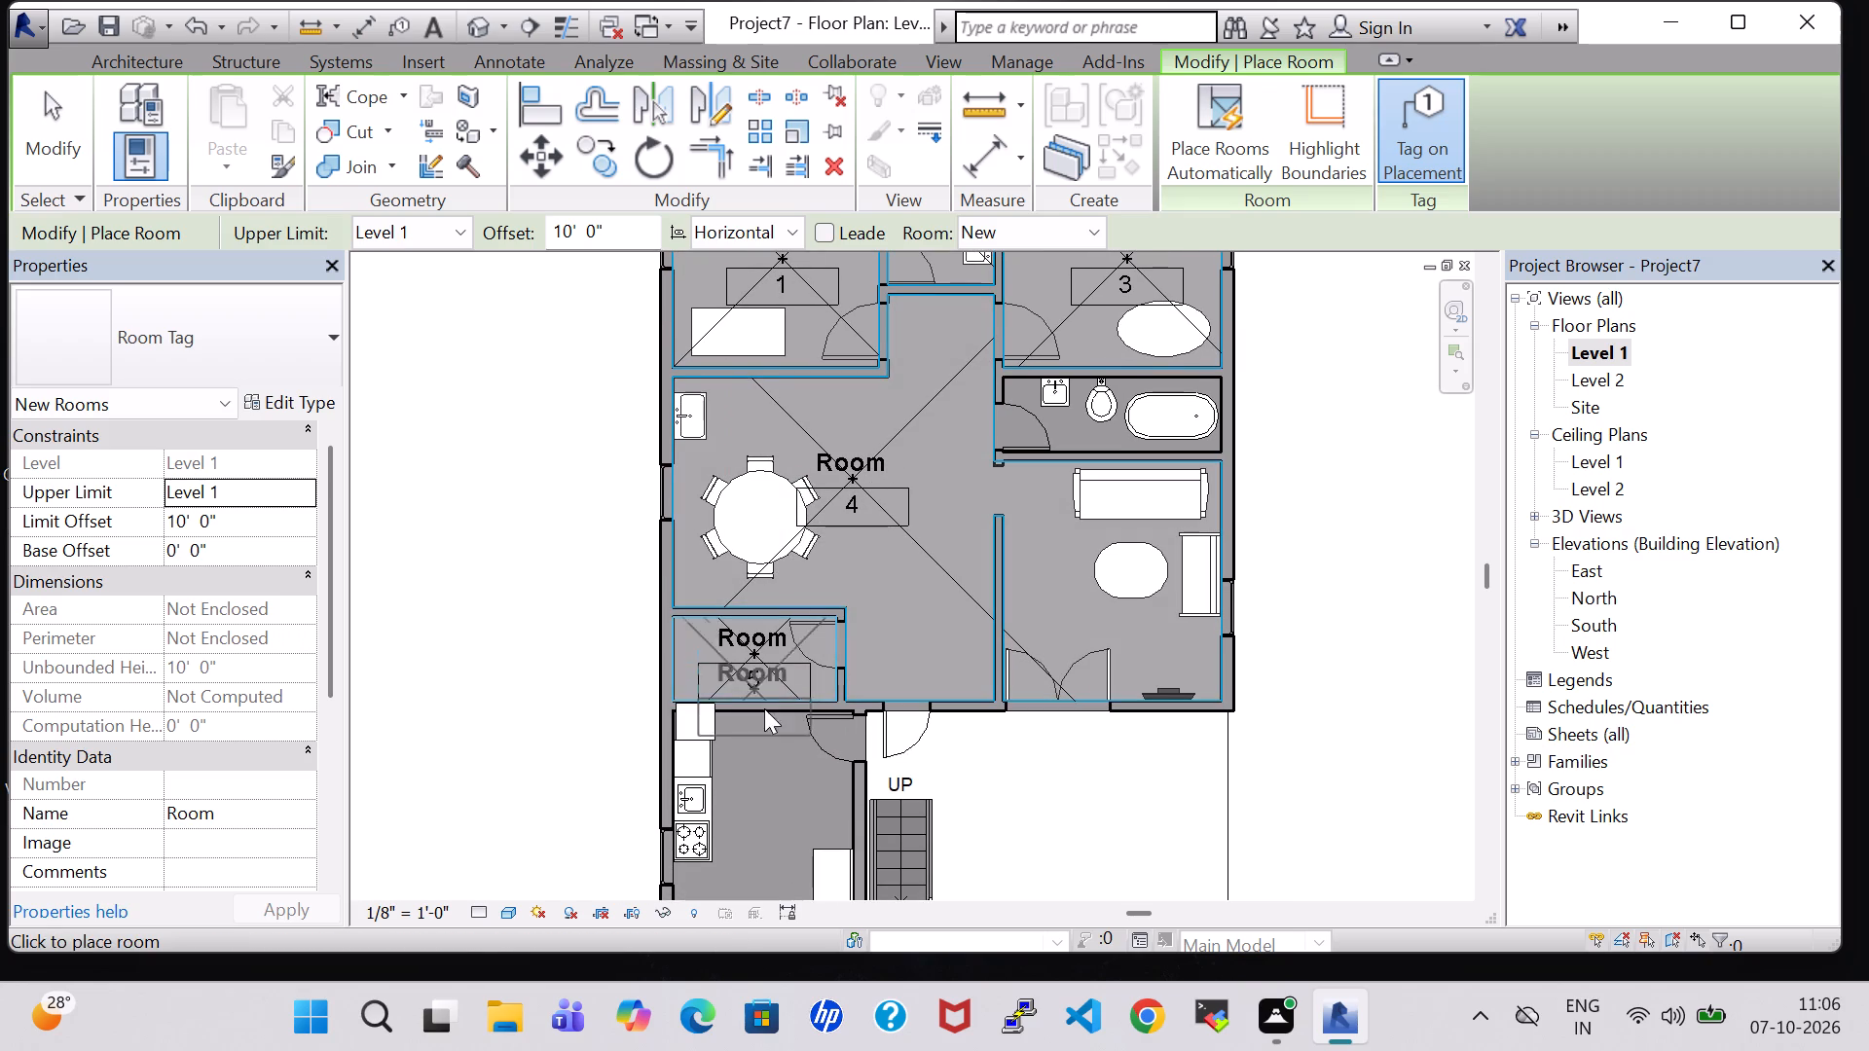
click(783, 790)
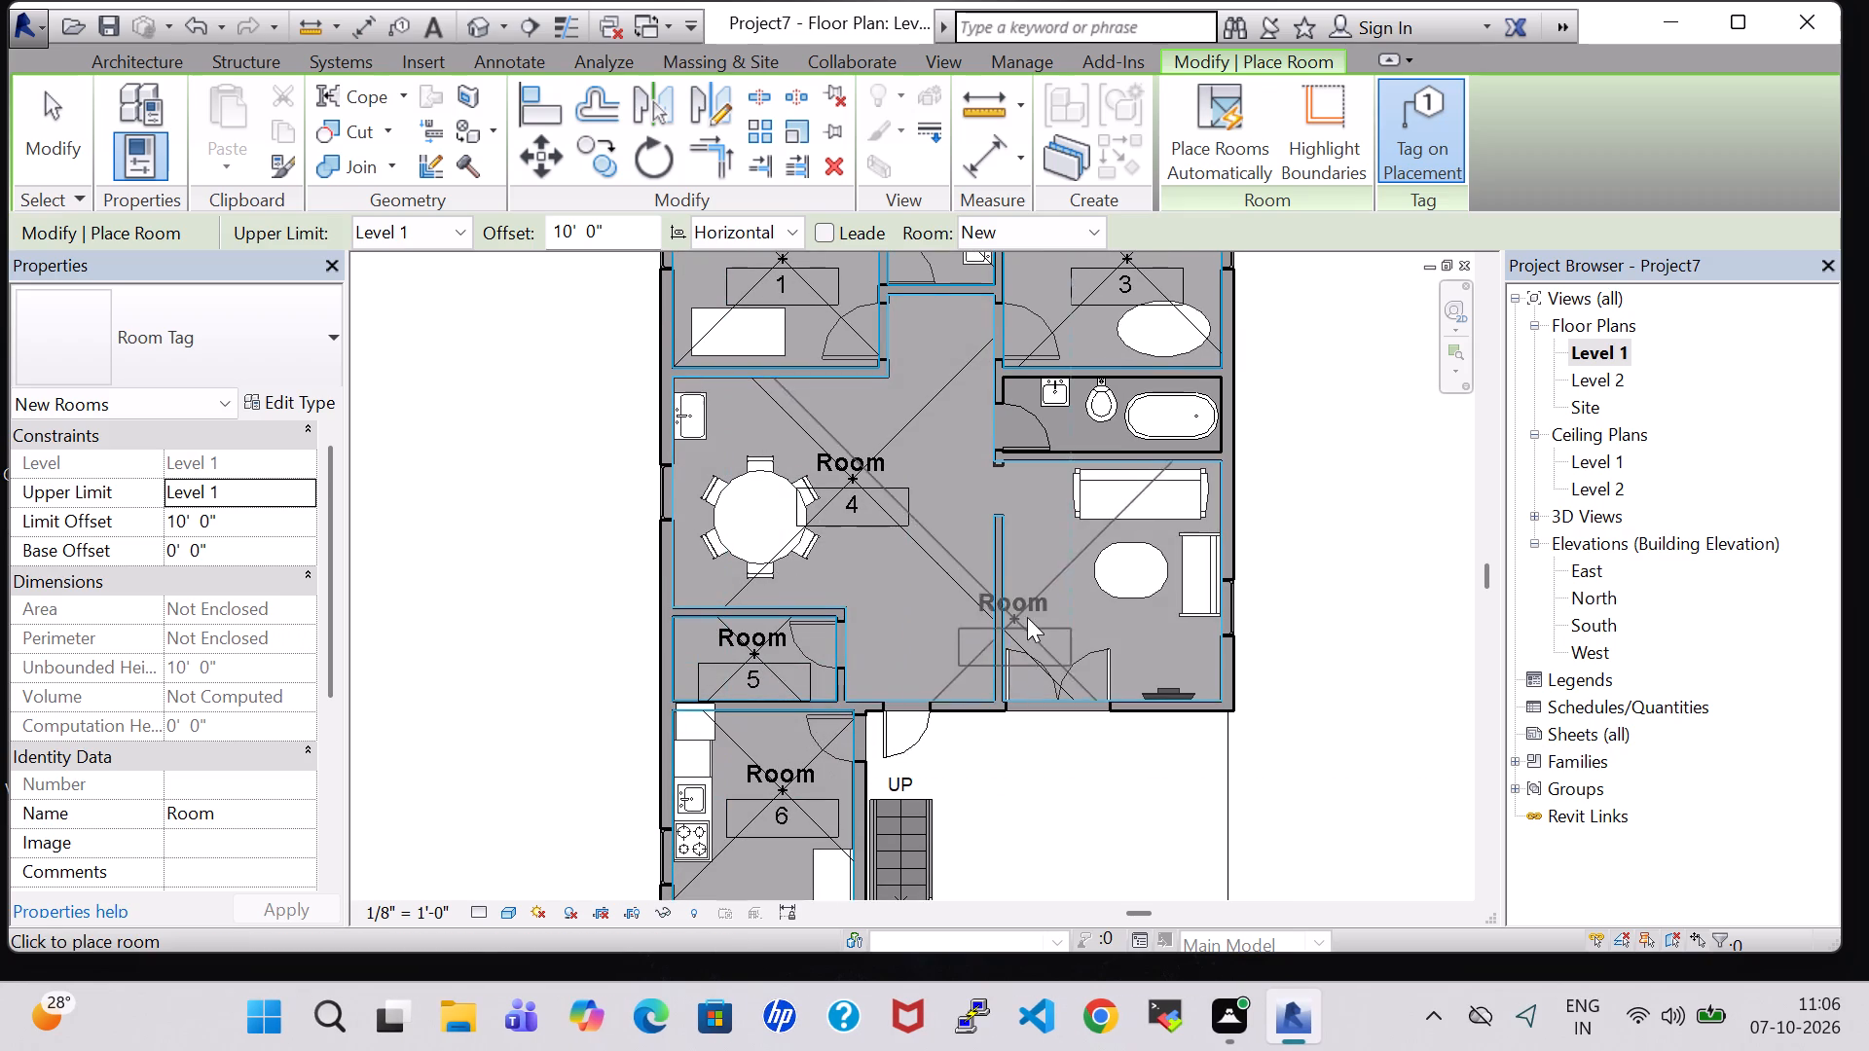
click(1106, 598)
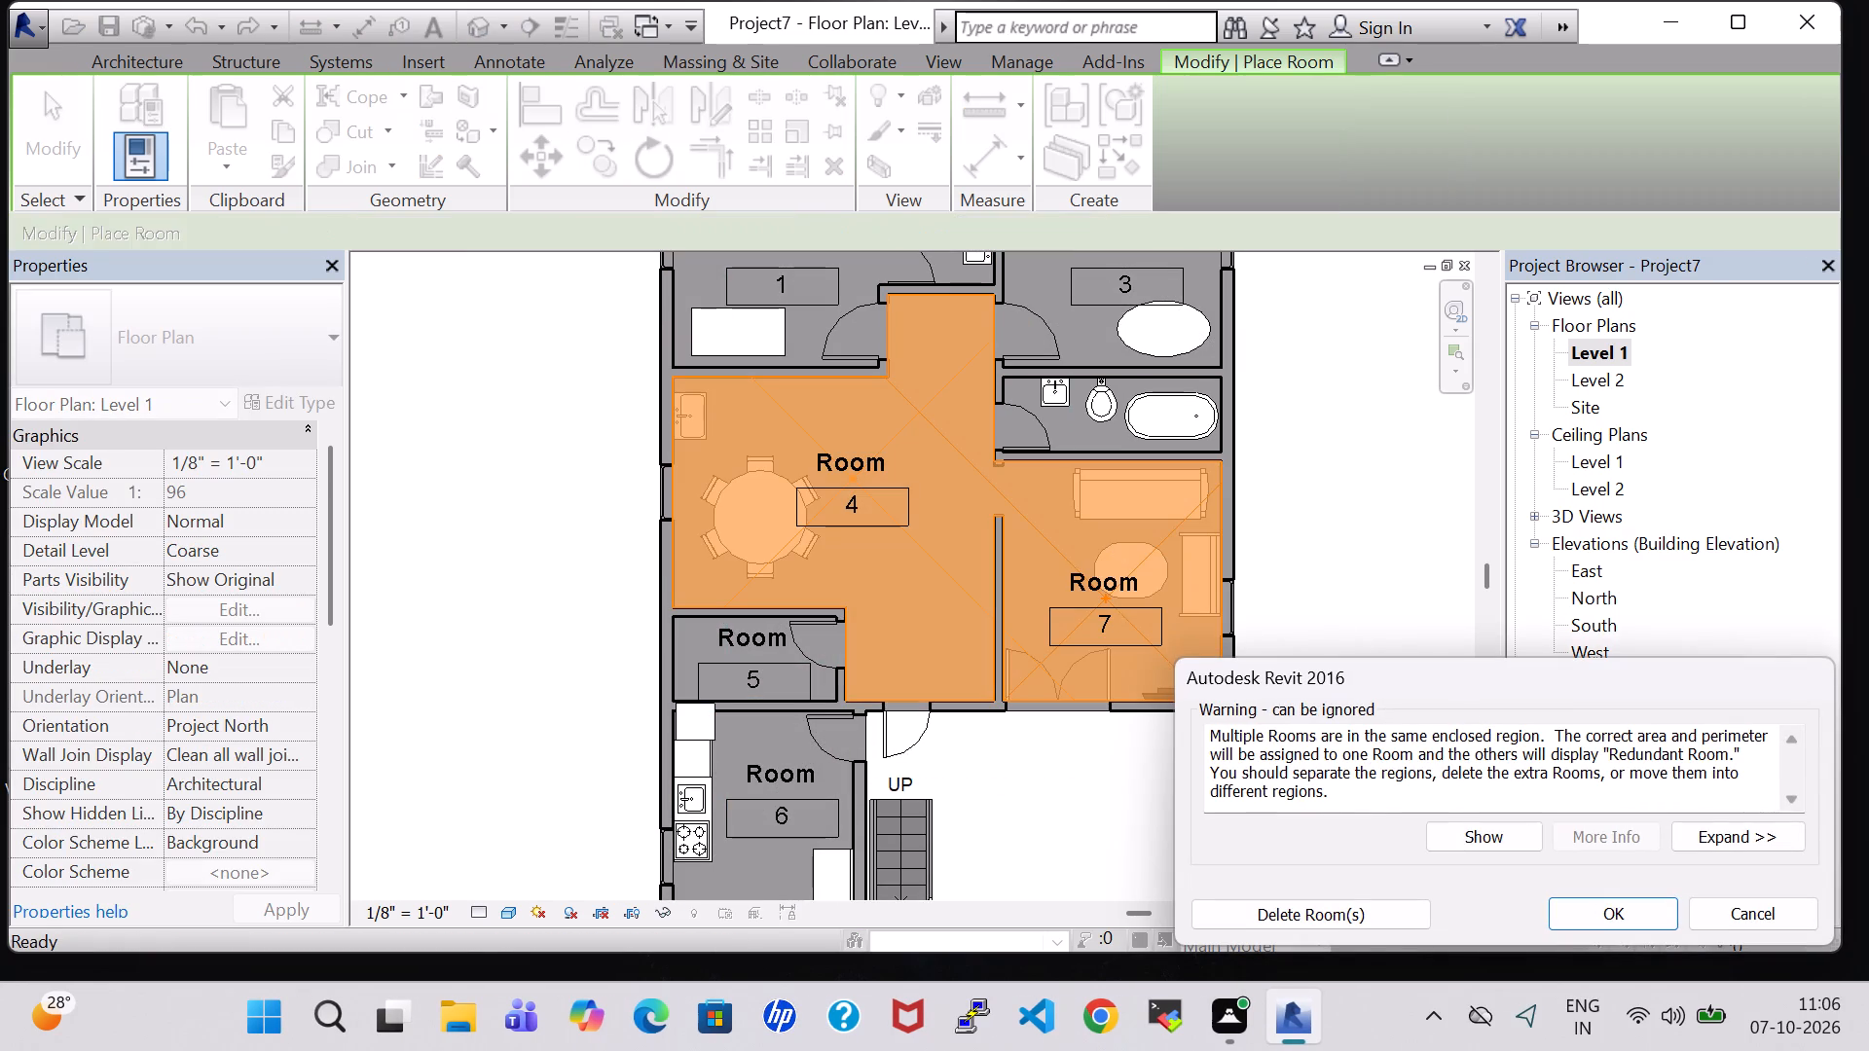
click(1662, 918)
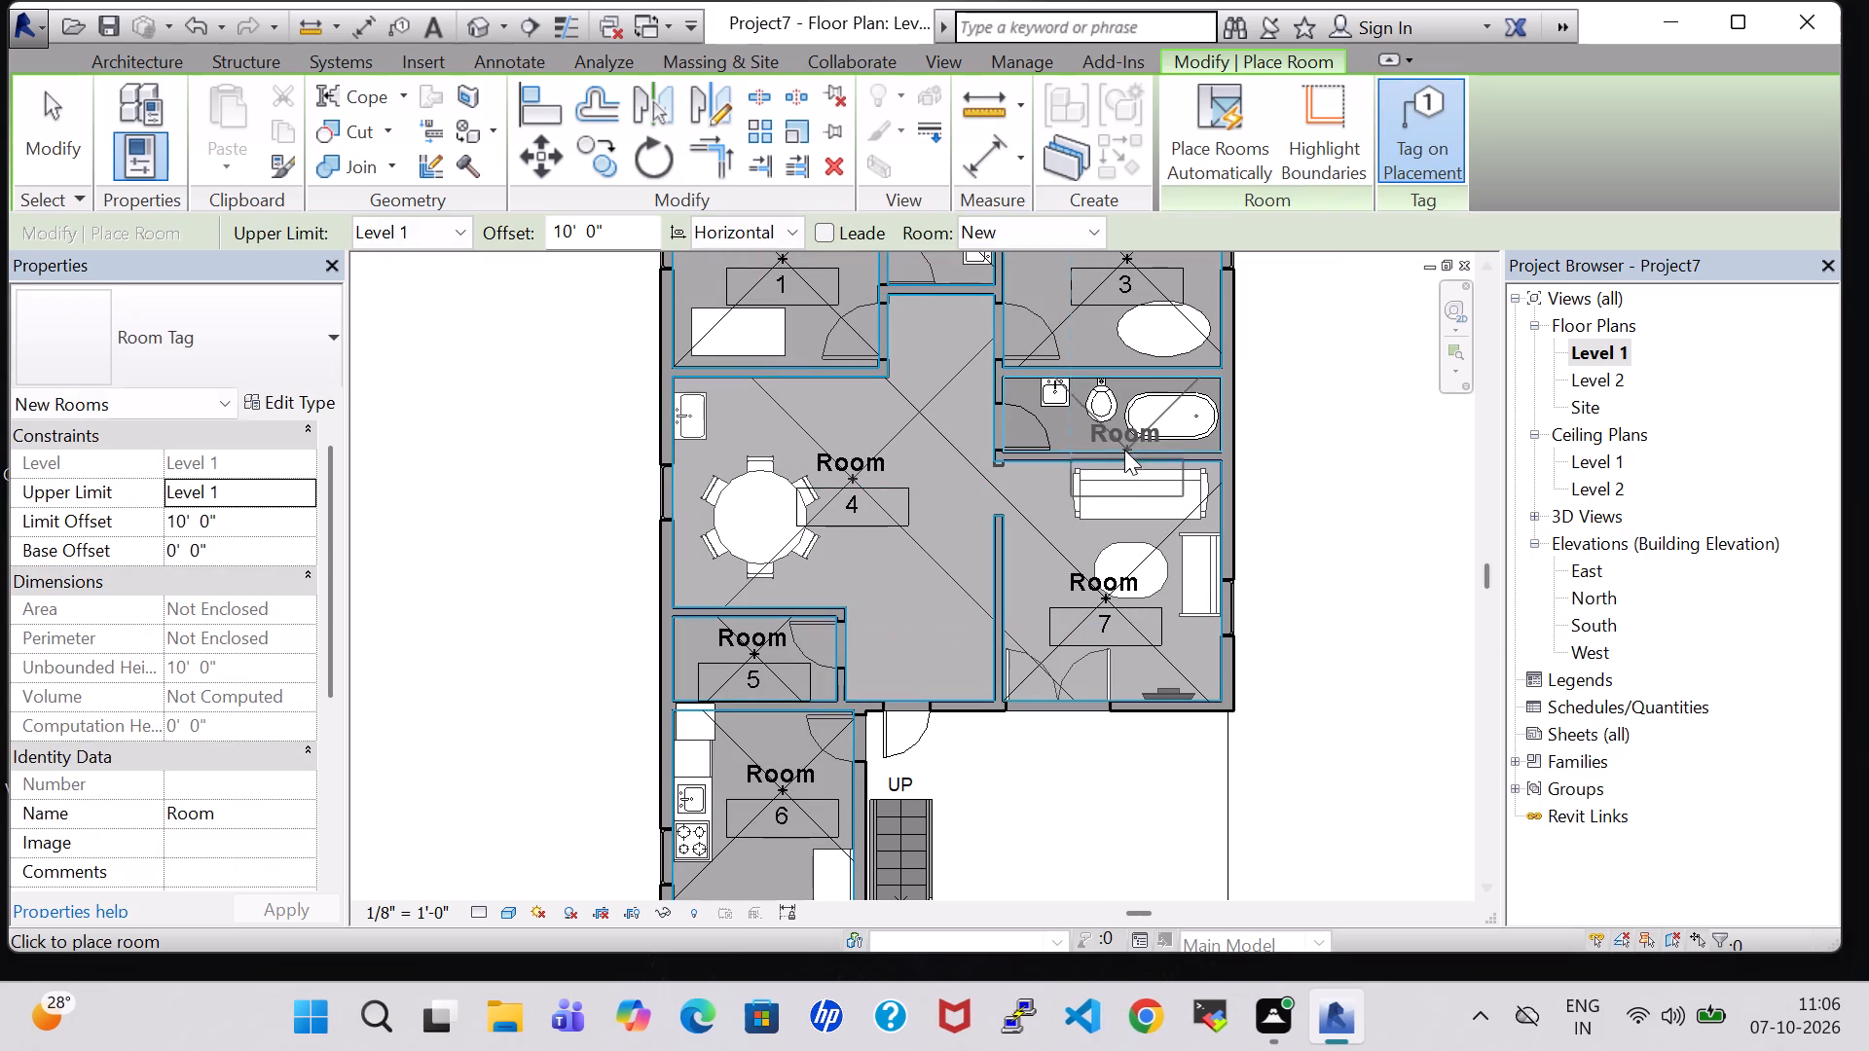
click(1106, 426)
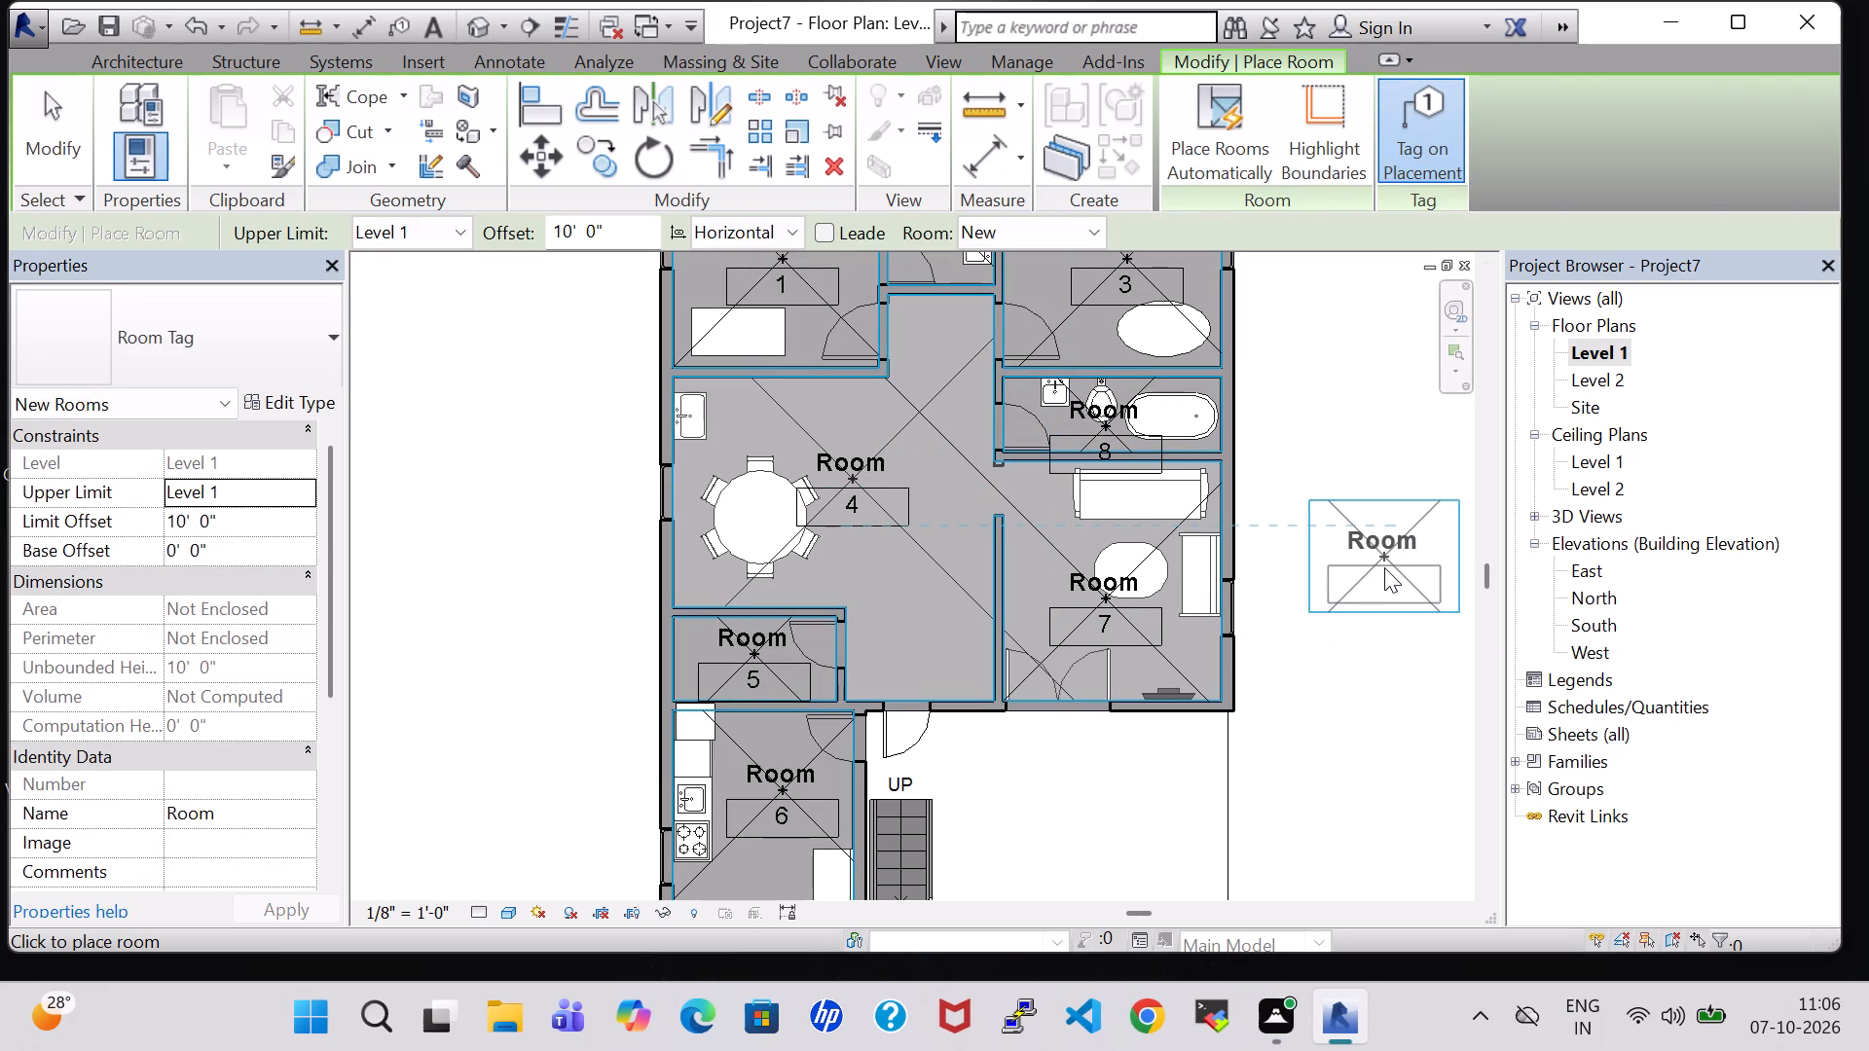
key(Escape)
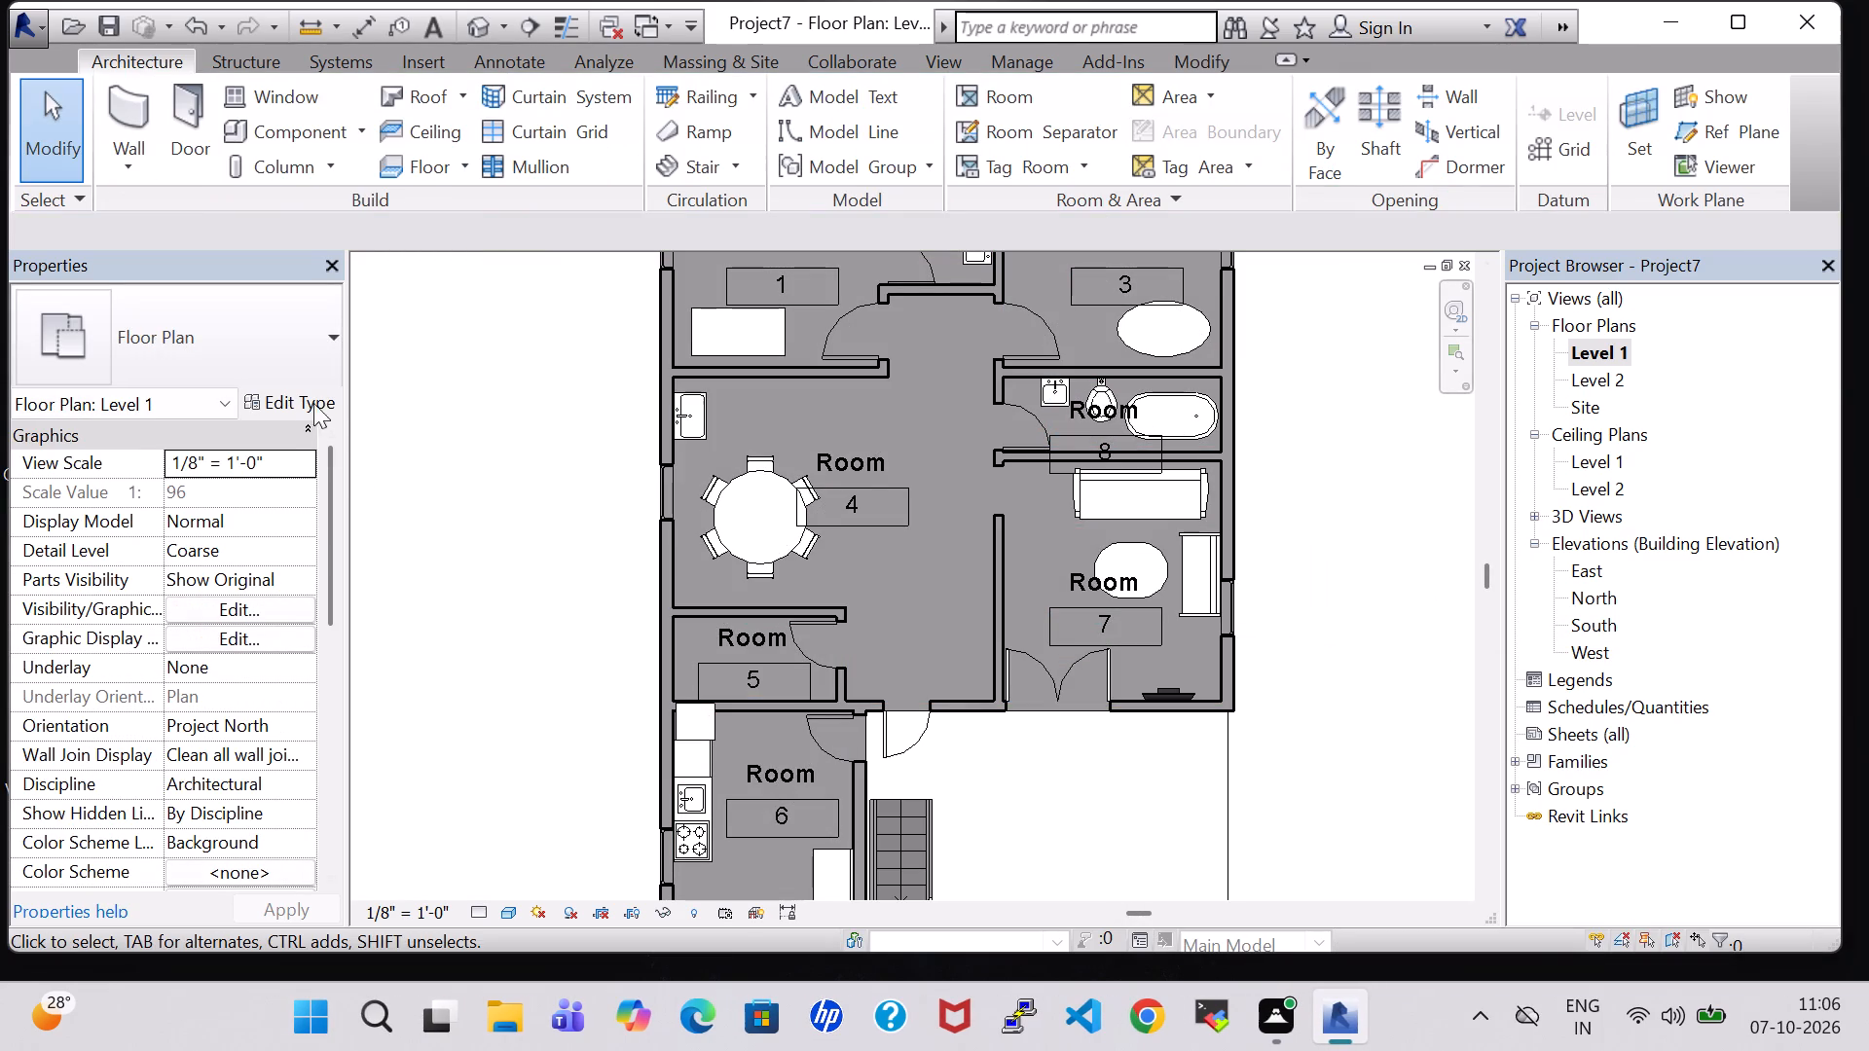
Turn off Show Room Number in the Room Tag type properties.
click(855, 461)
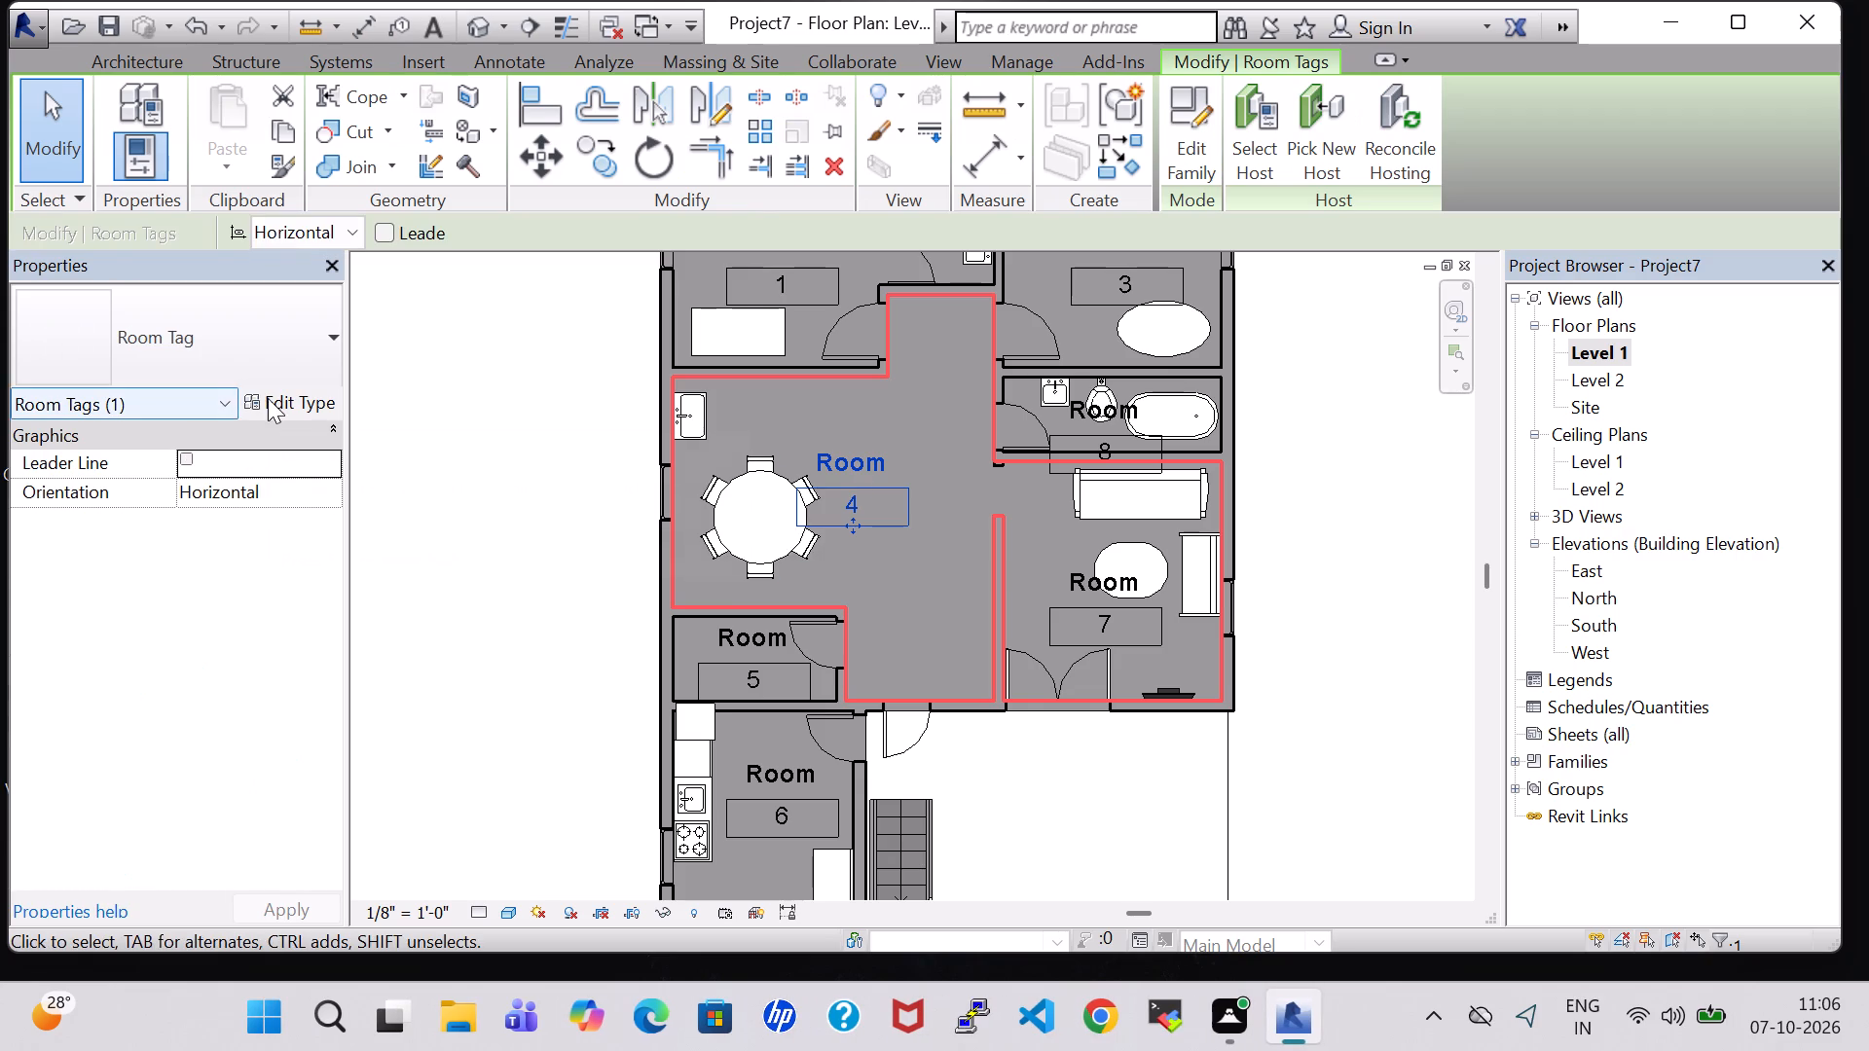
click(268, 398)
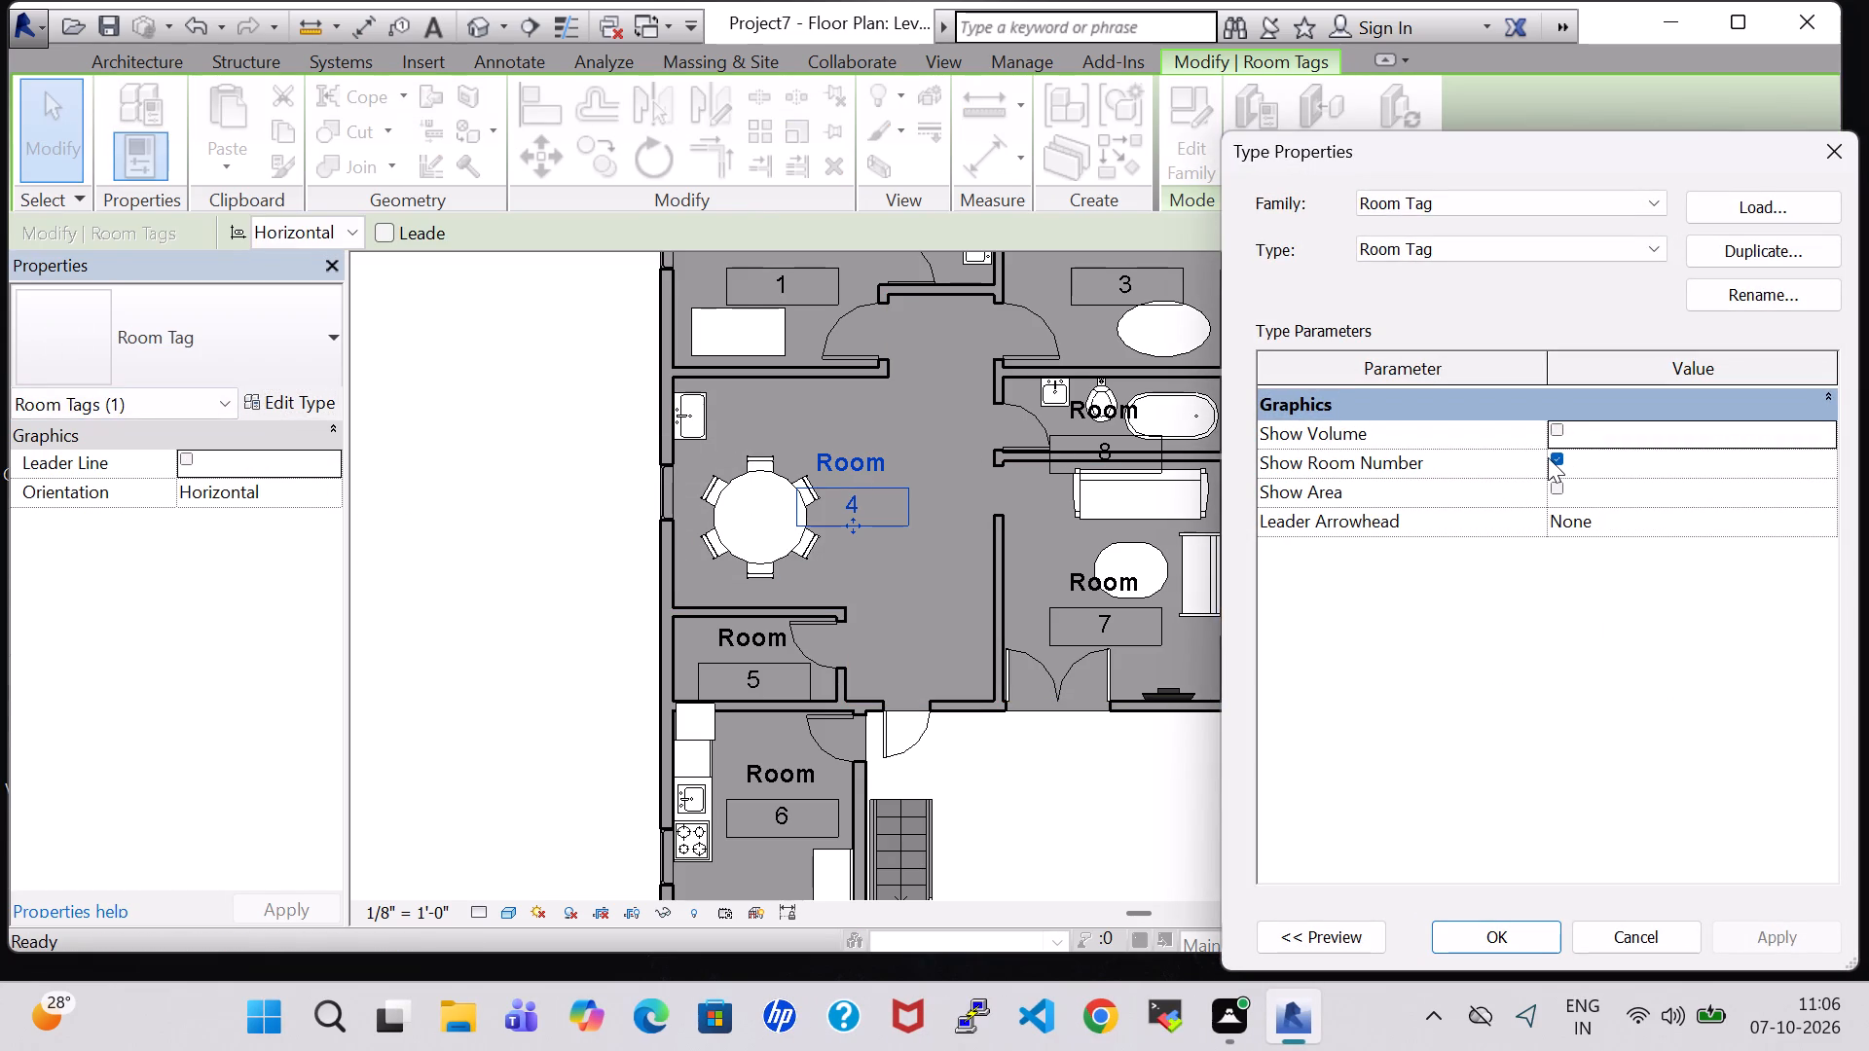
click(1552, 457)
click(1808, 933)
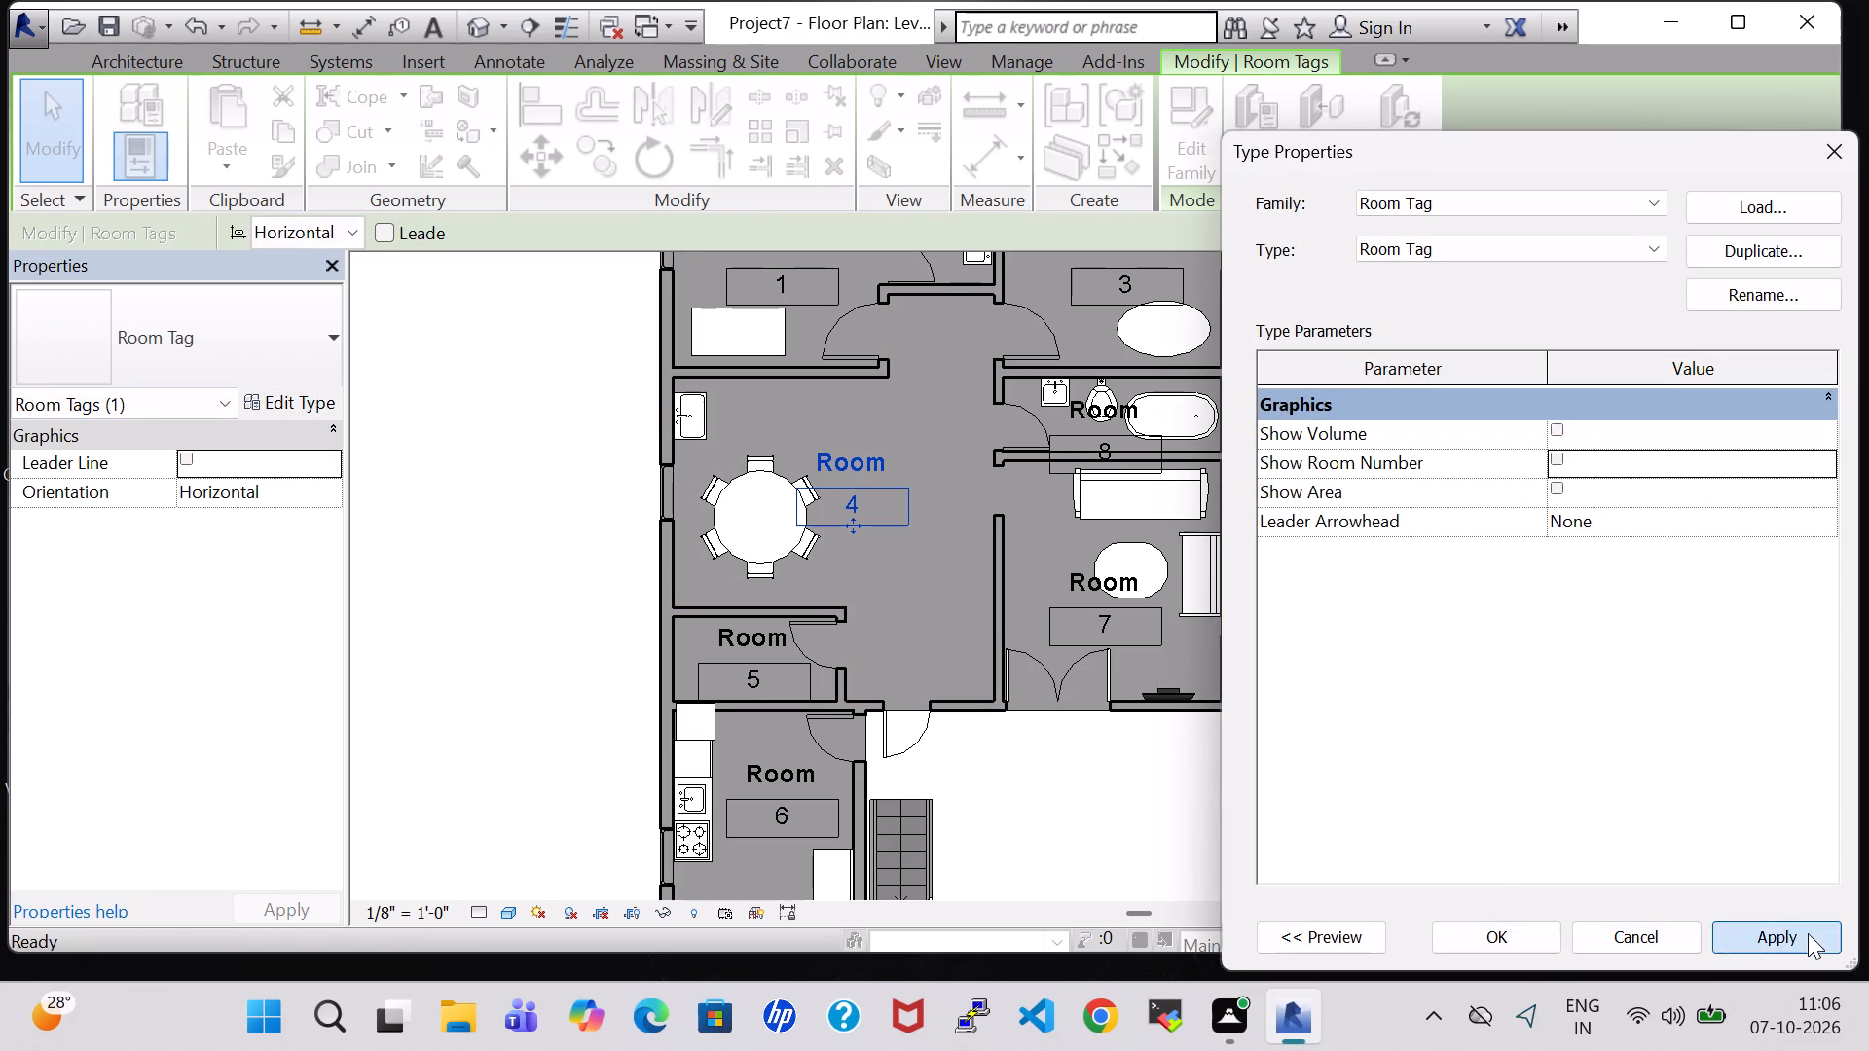
click(1521, 944)
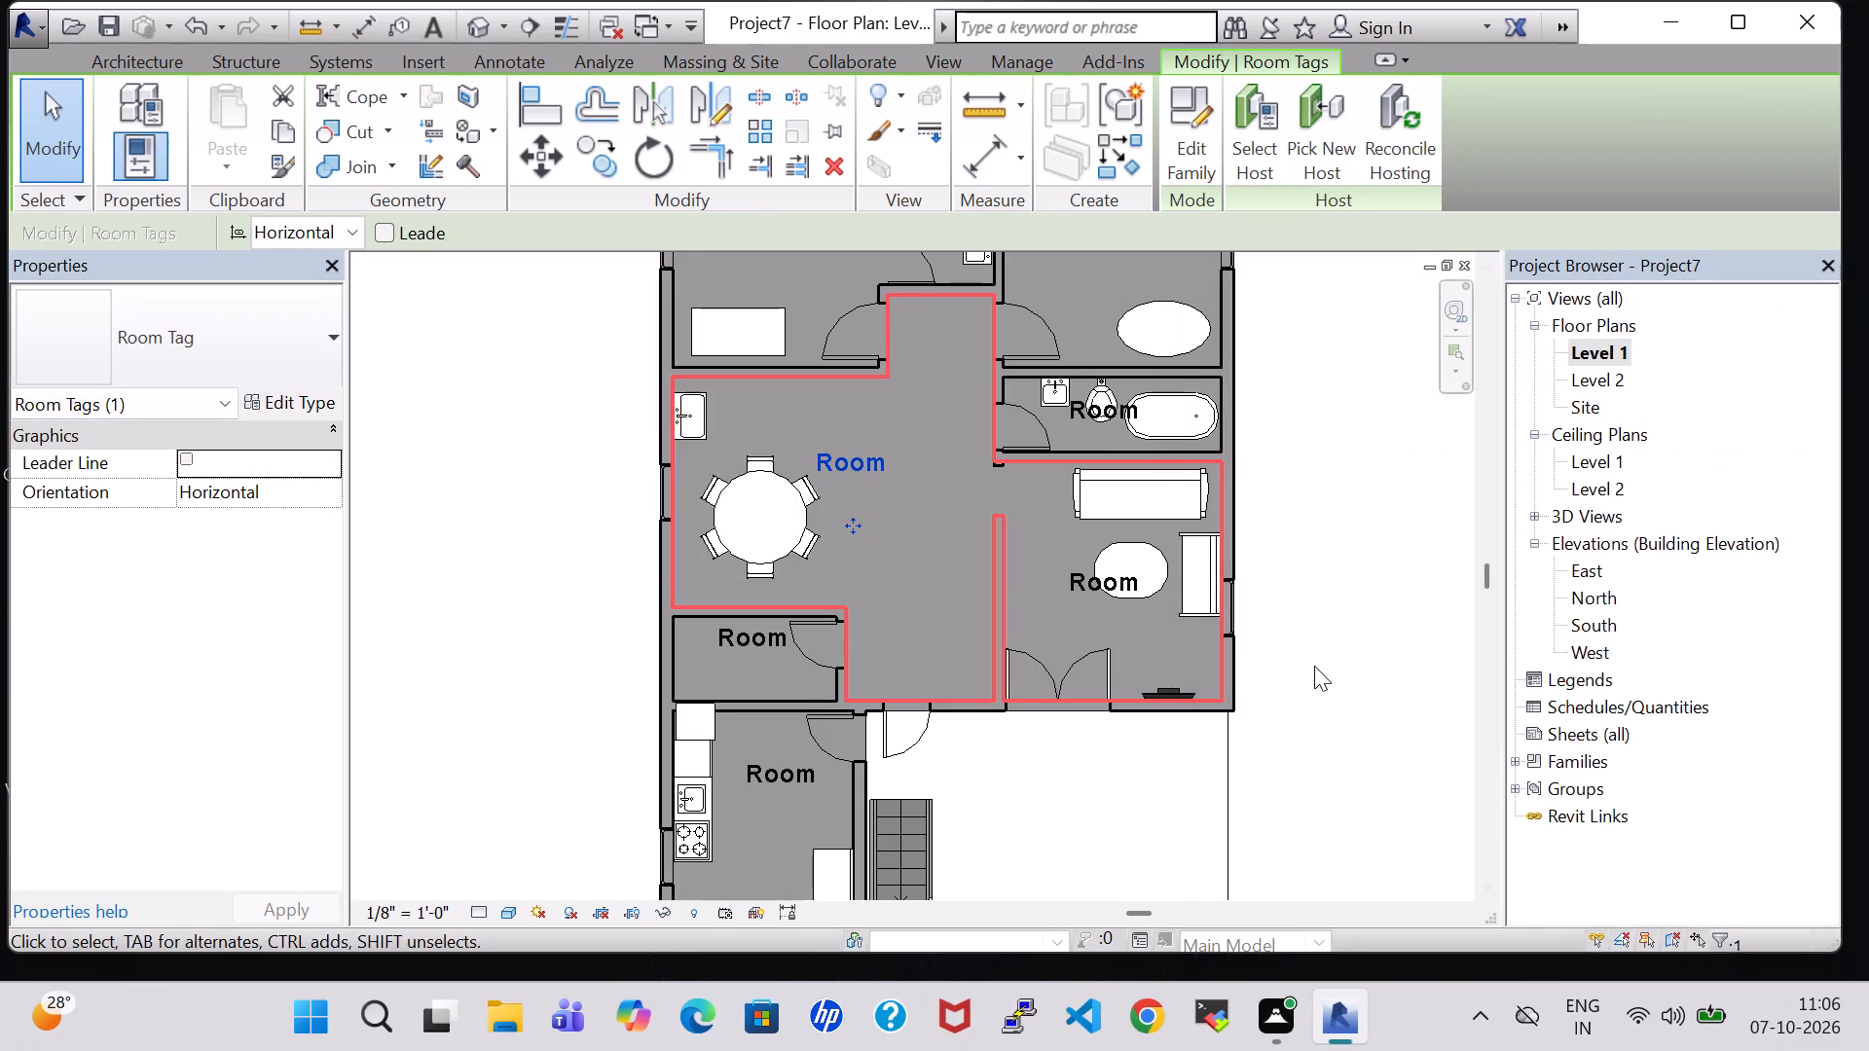
Rename the room with the double bed and rectangular table as BED ROOM through its tag.
scroll(1314, 666, down, 2)
middle_drag(1304, 549, 1411, 816)
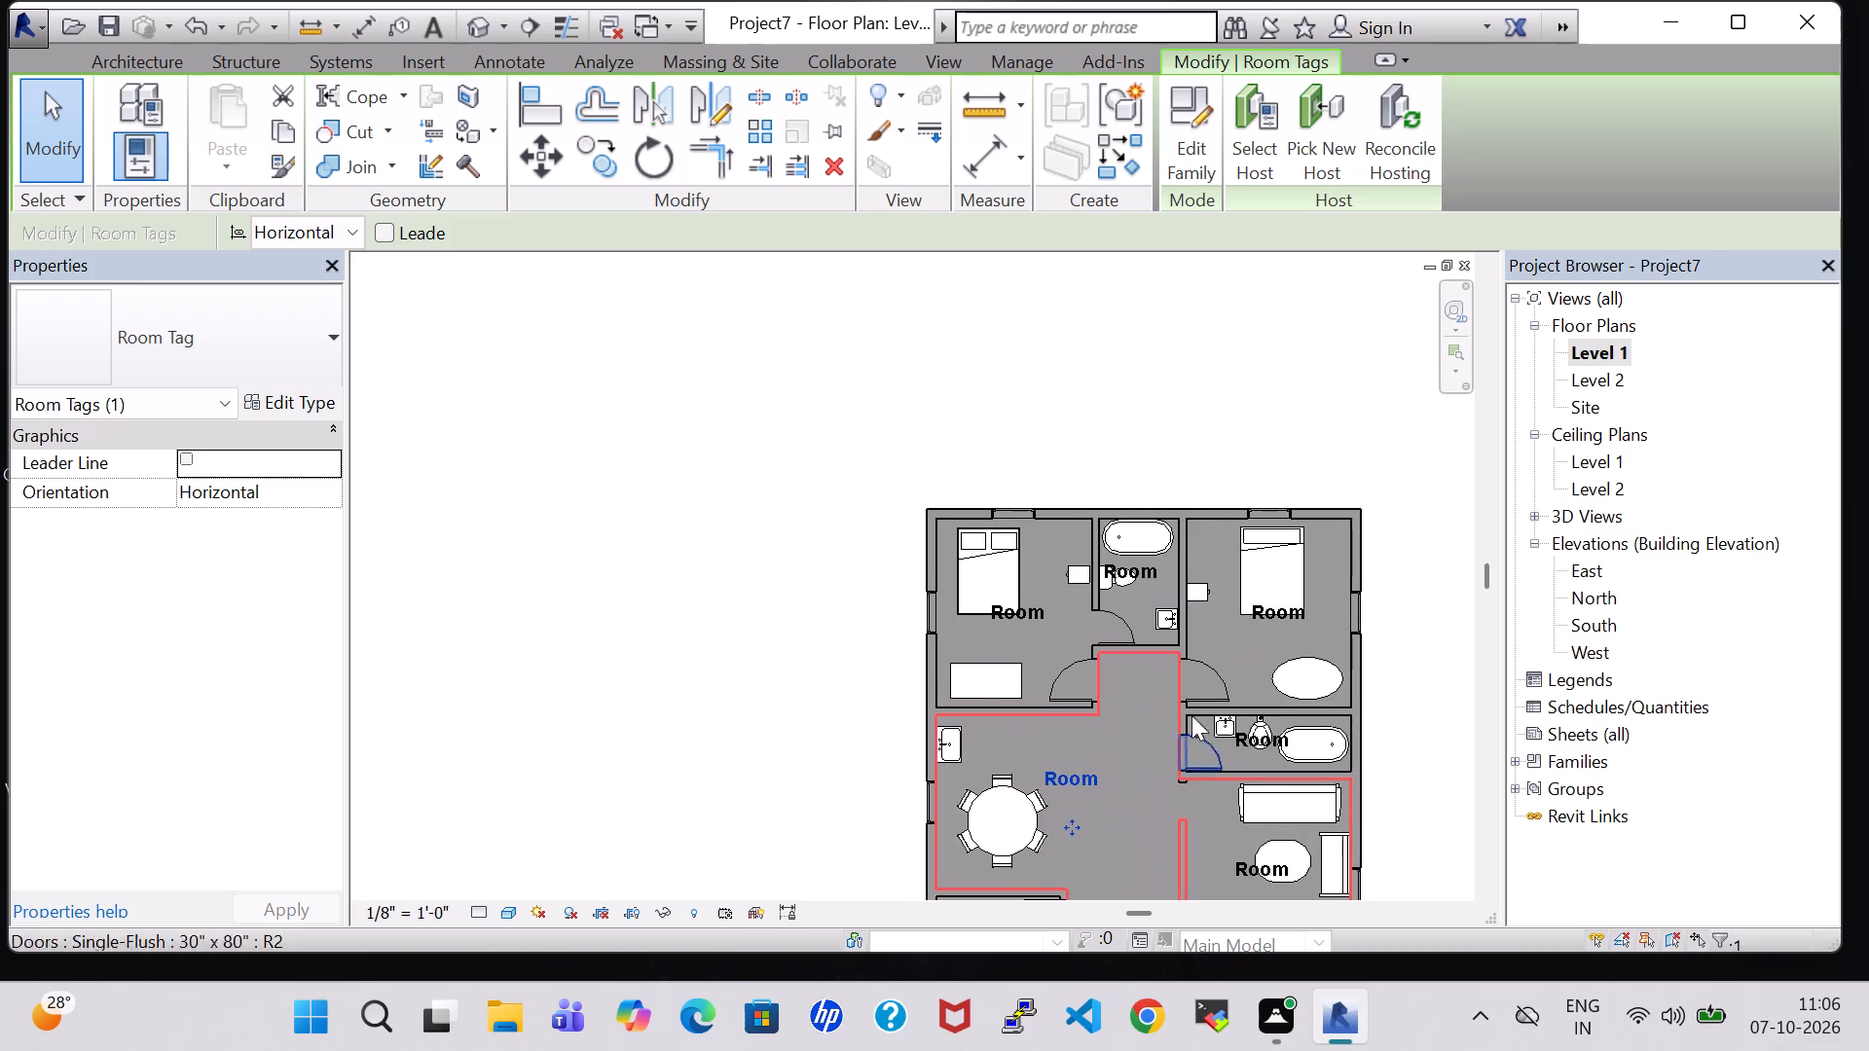
click(1030, 613)
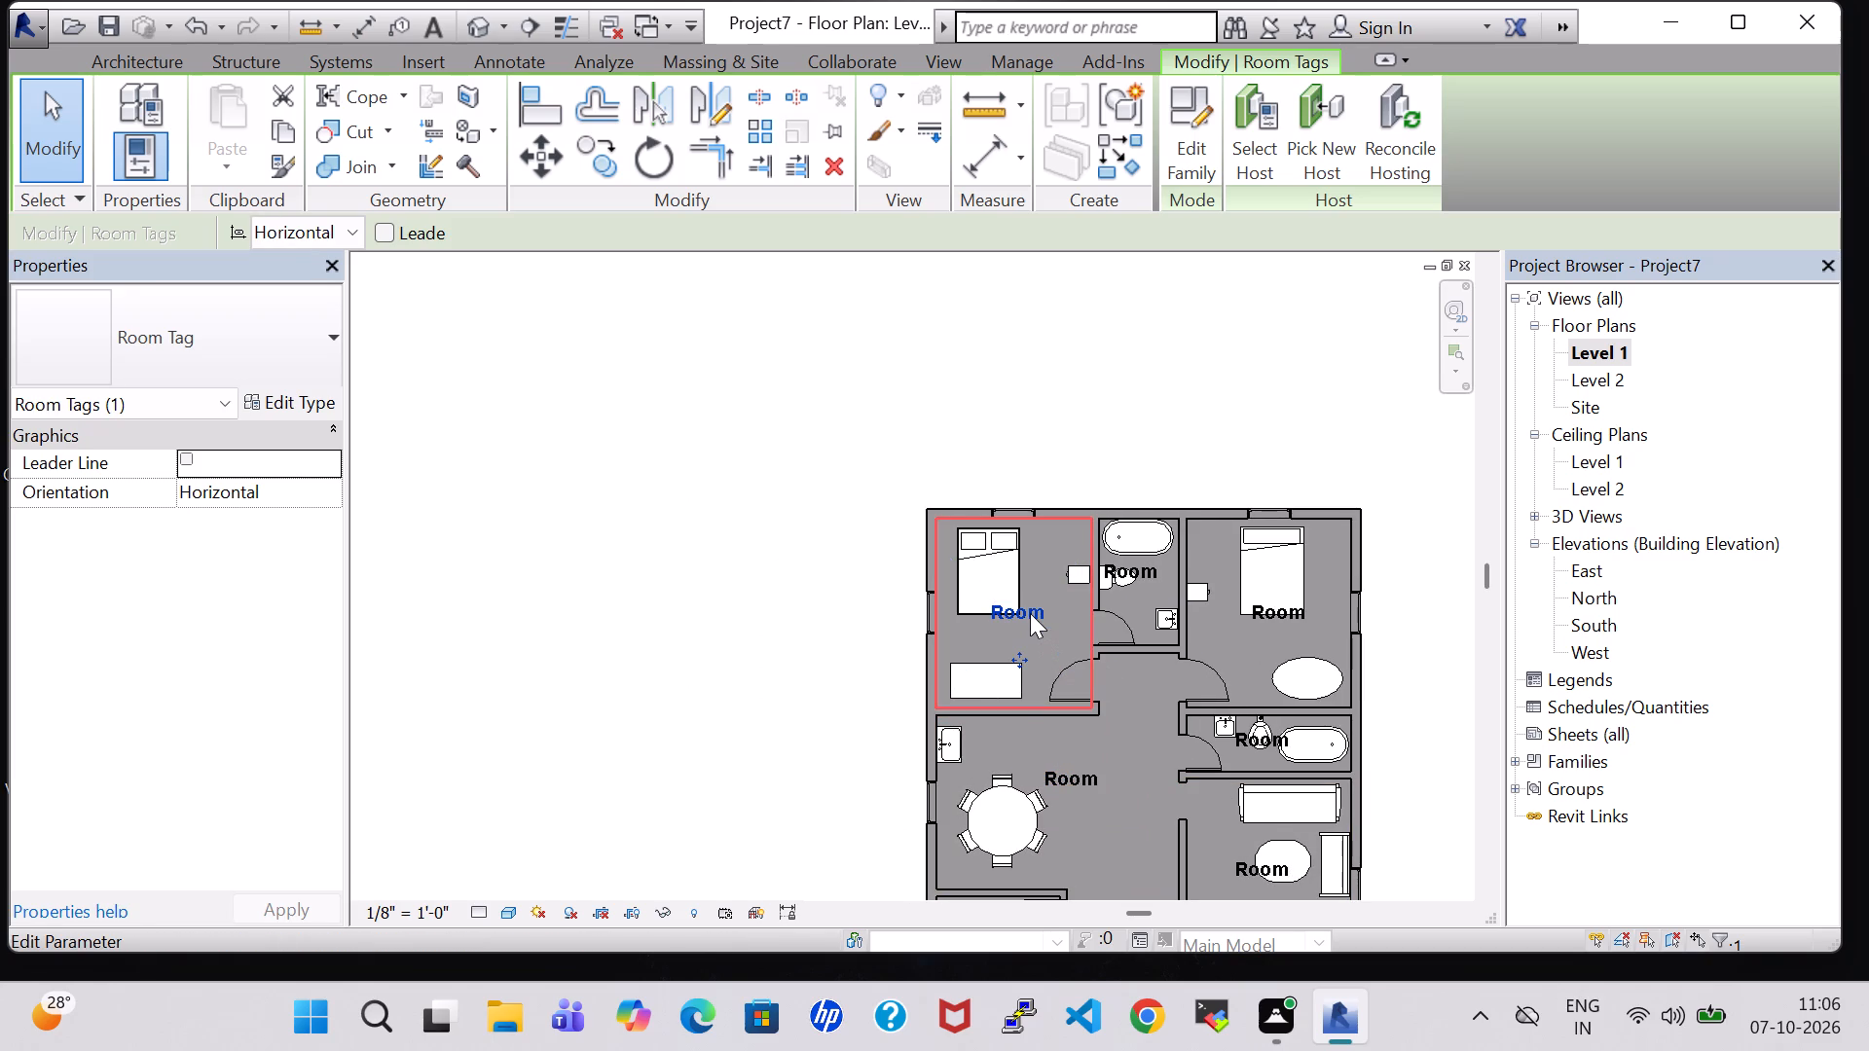
click(1030, 613)
key(Delete)
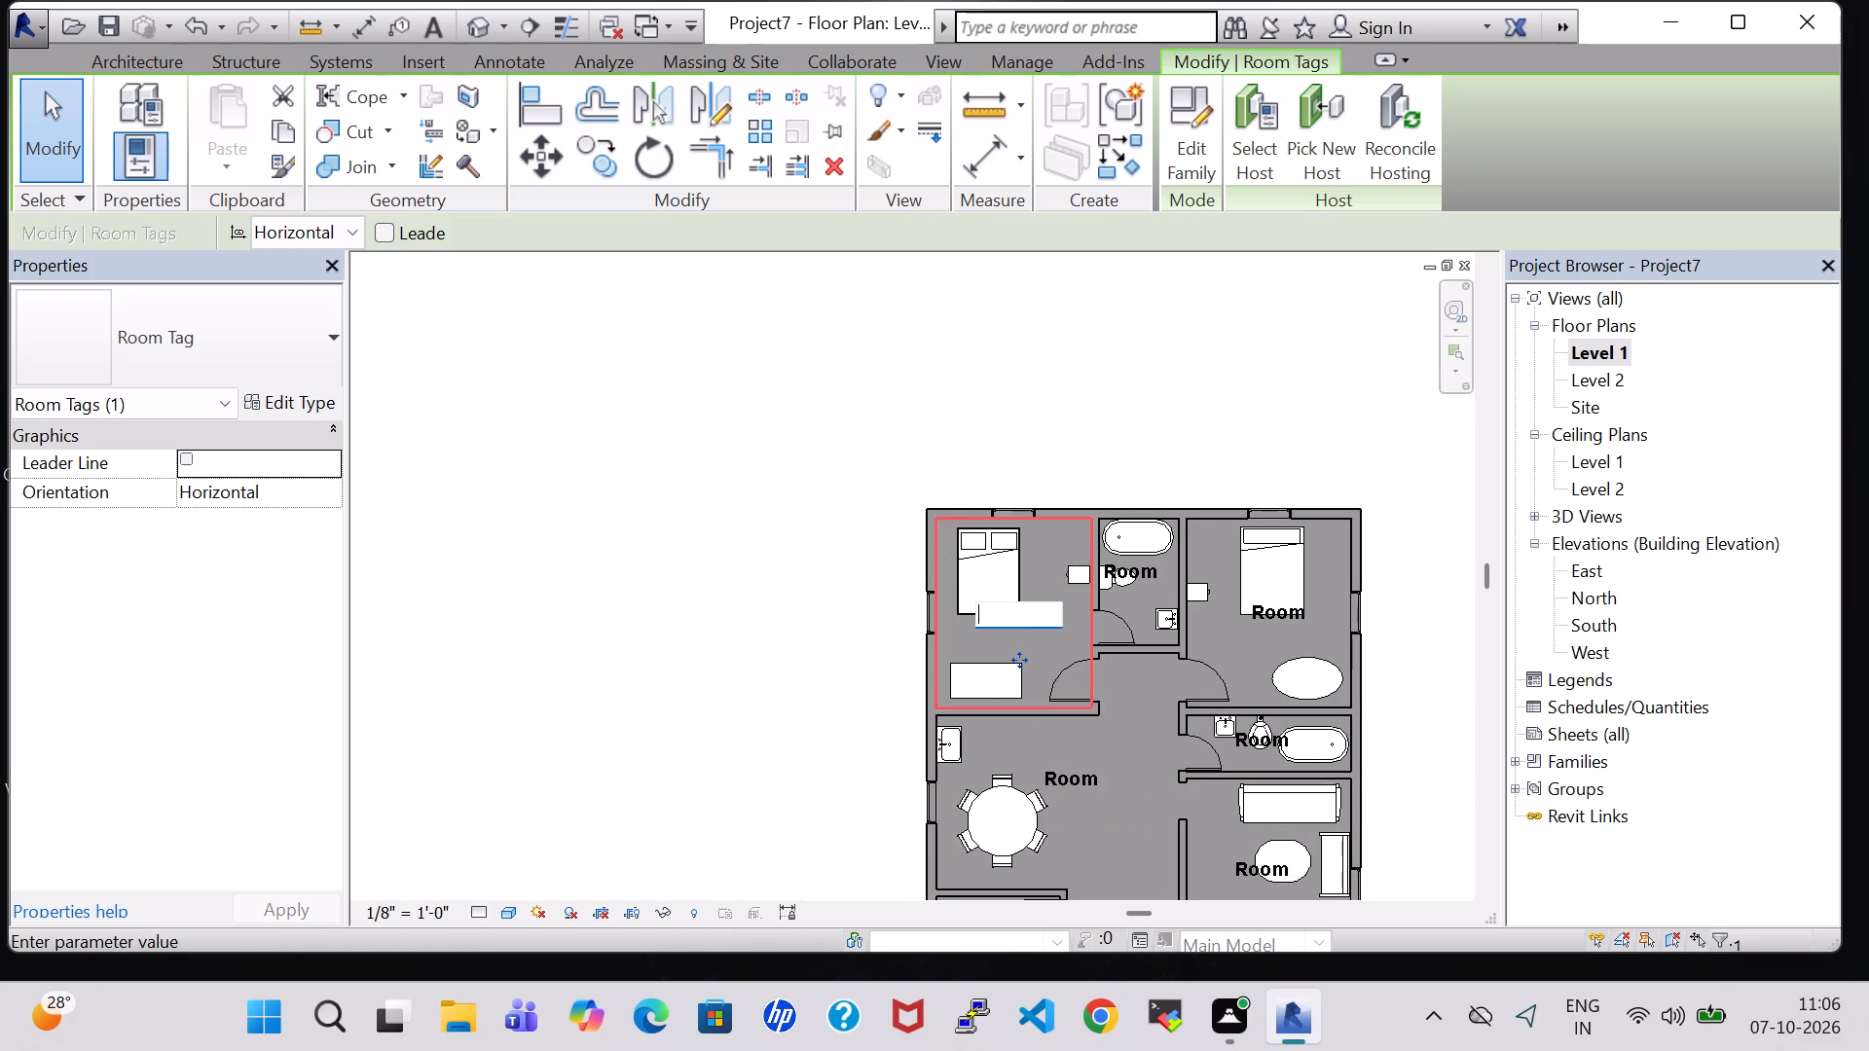
text(BE)
key(space)
key(BackSpace)
text(D ROOM)
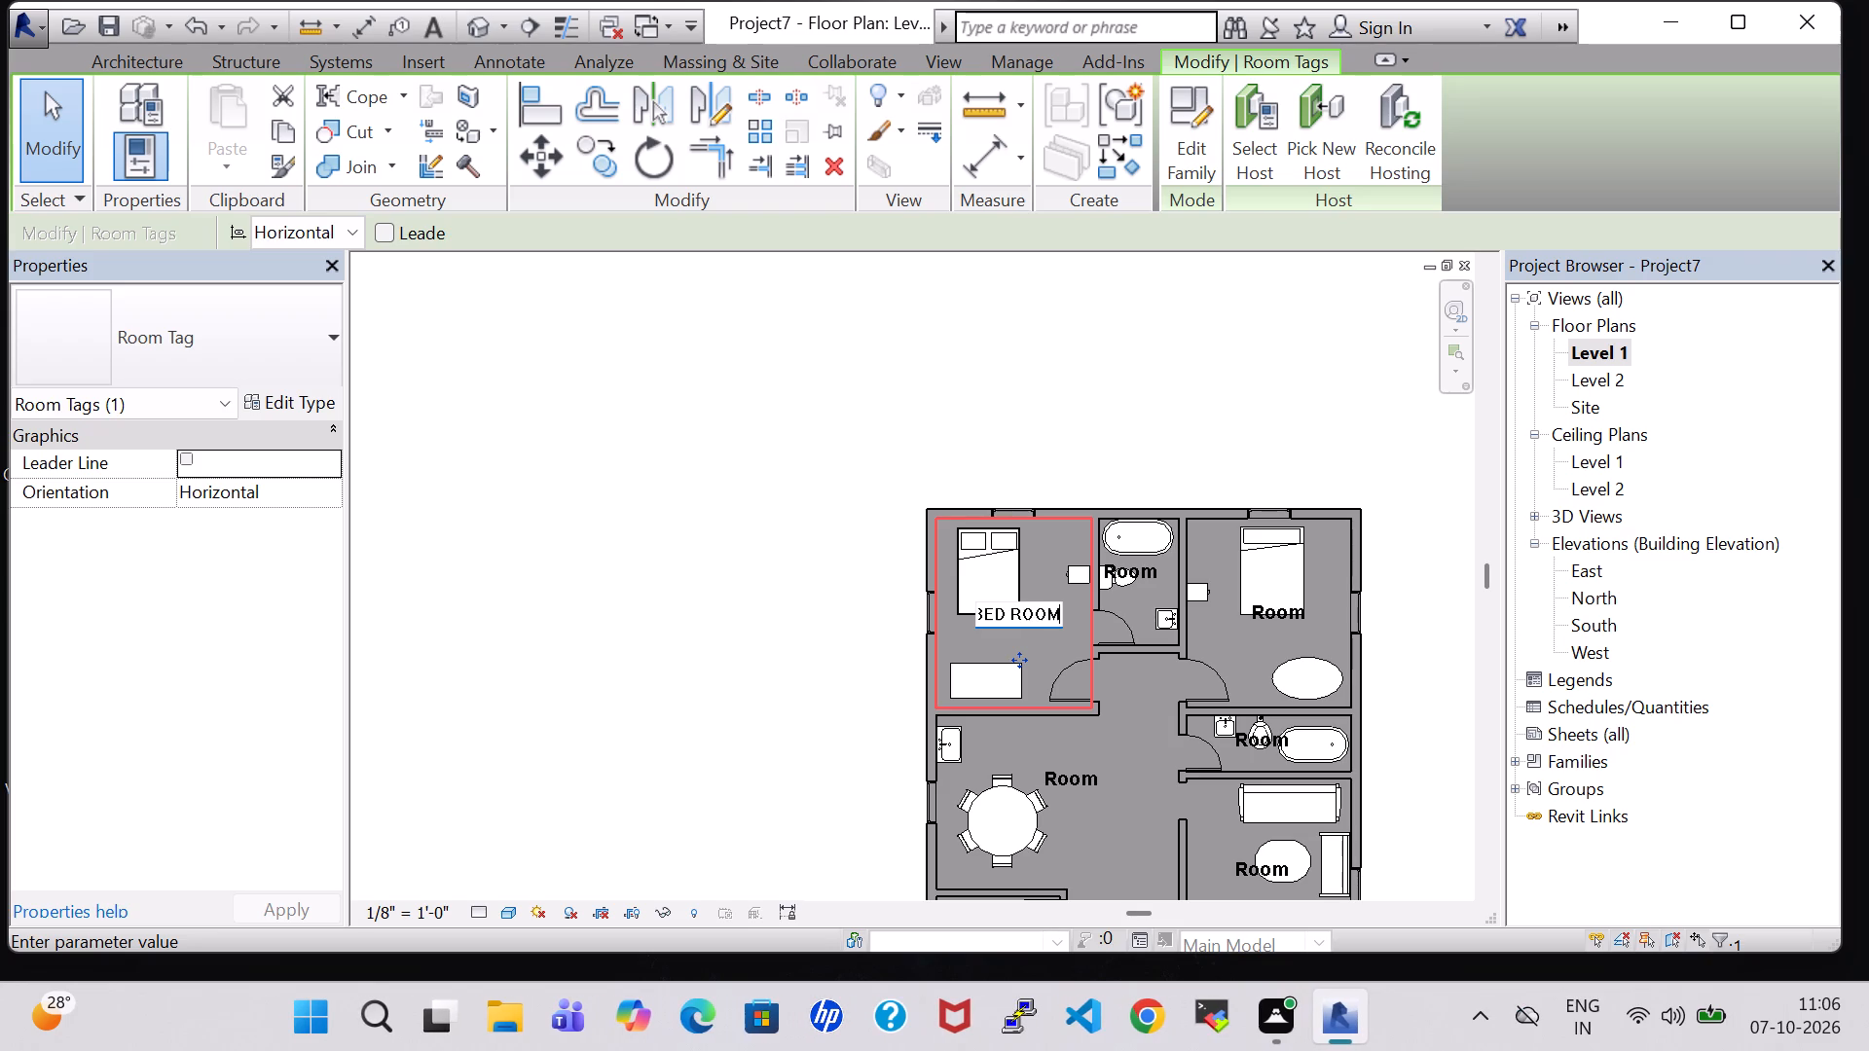
key(Return)
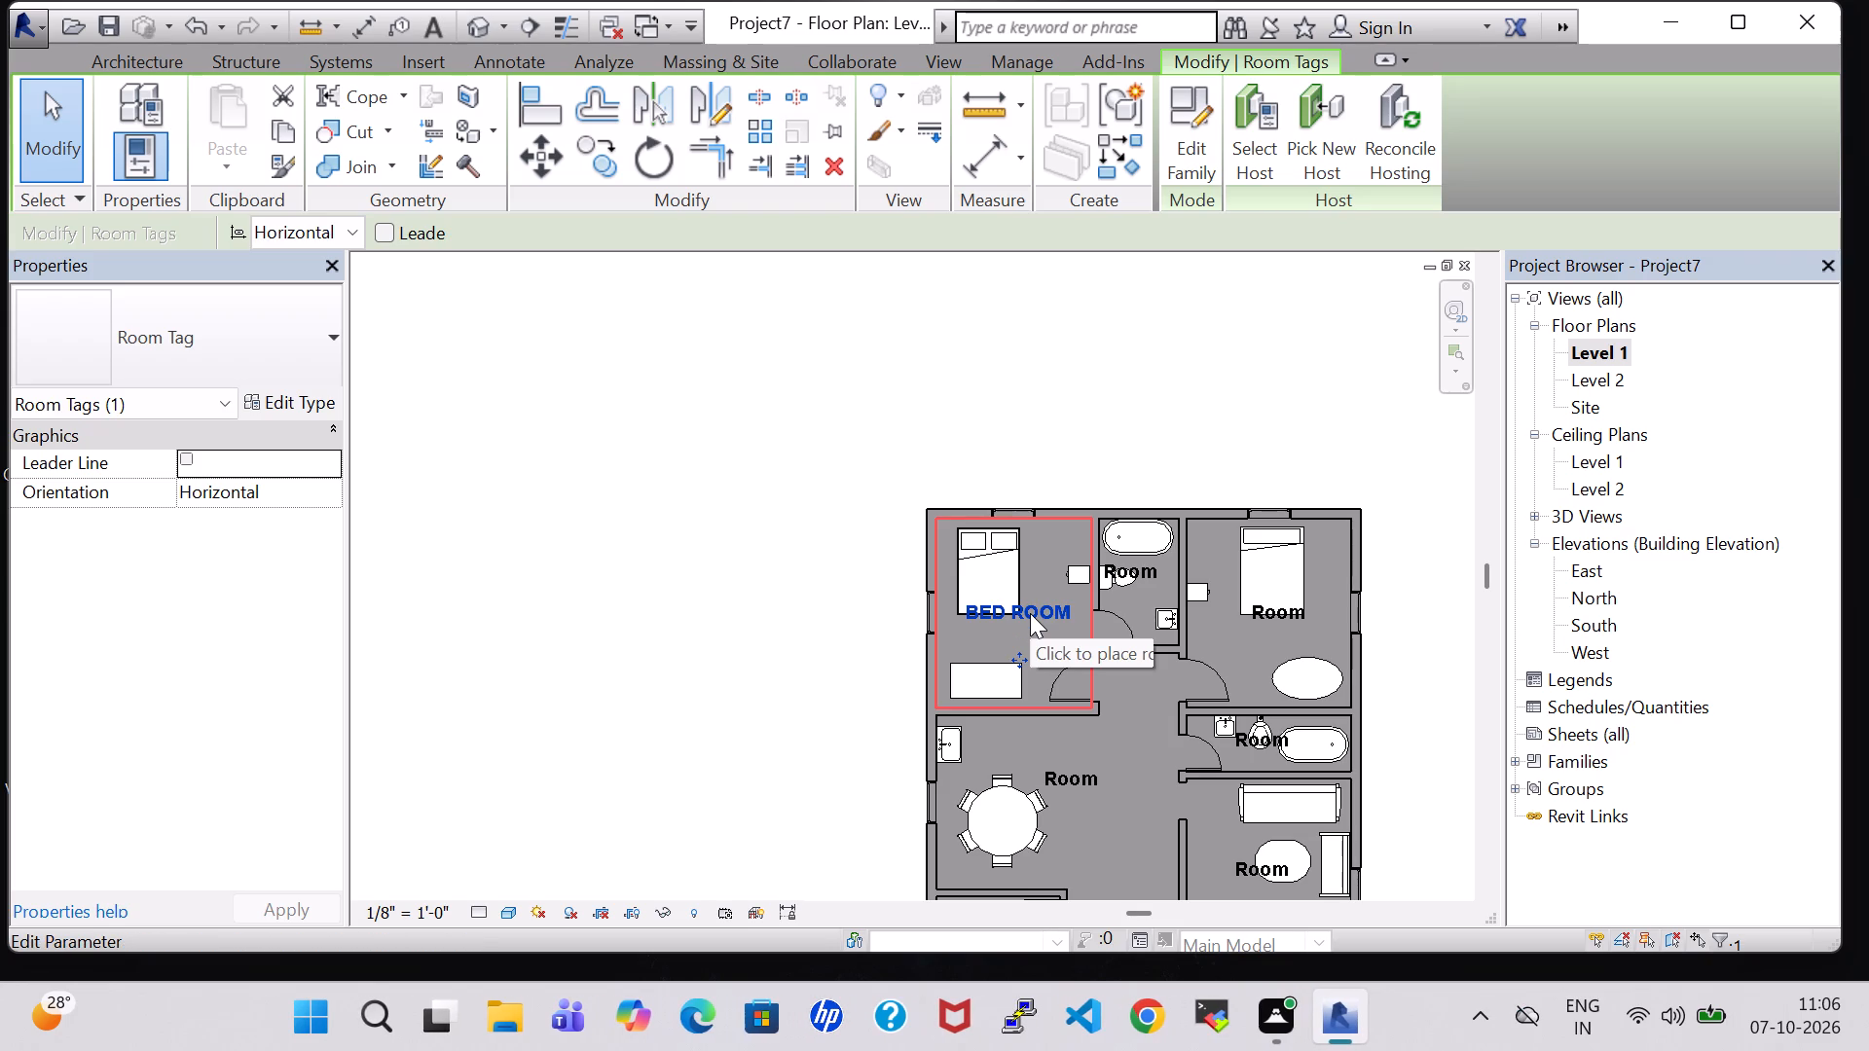
Nudge the BED ROOM tag down so it sits clear between the bed and the rectangular table.
key(Down)
key(Down)
key(Down)
key(Down)
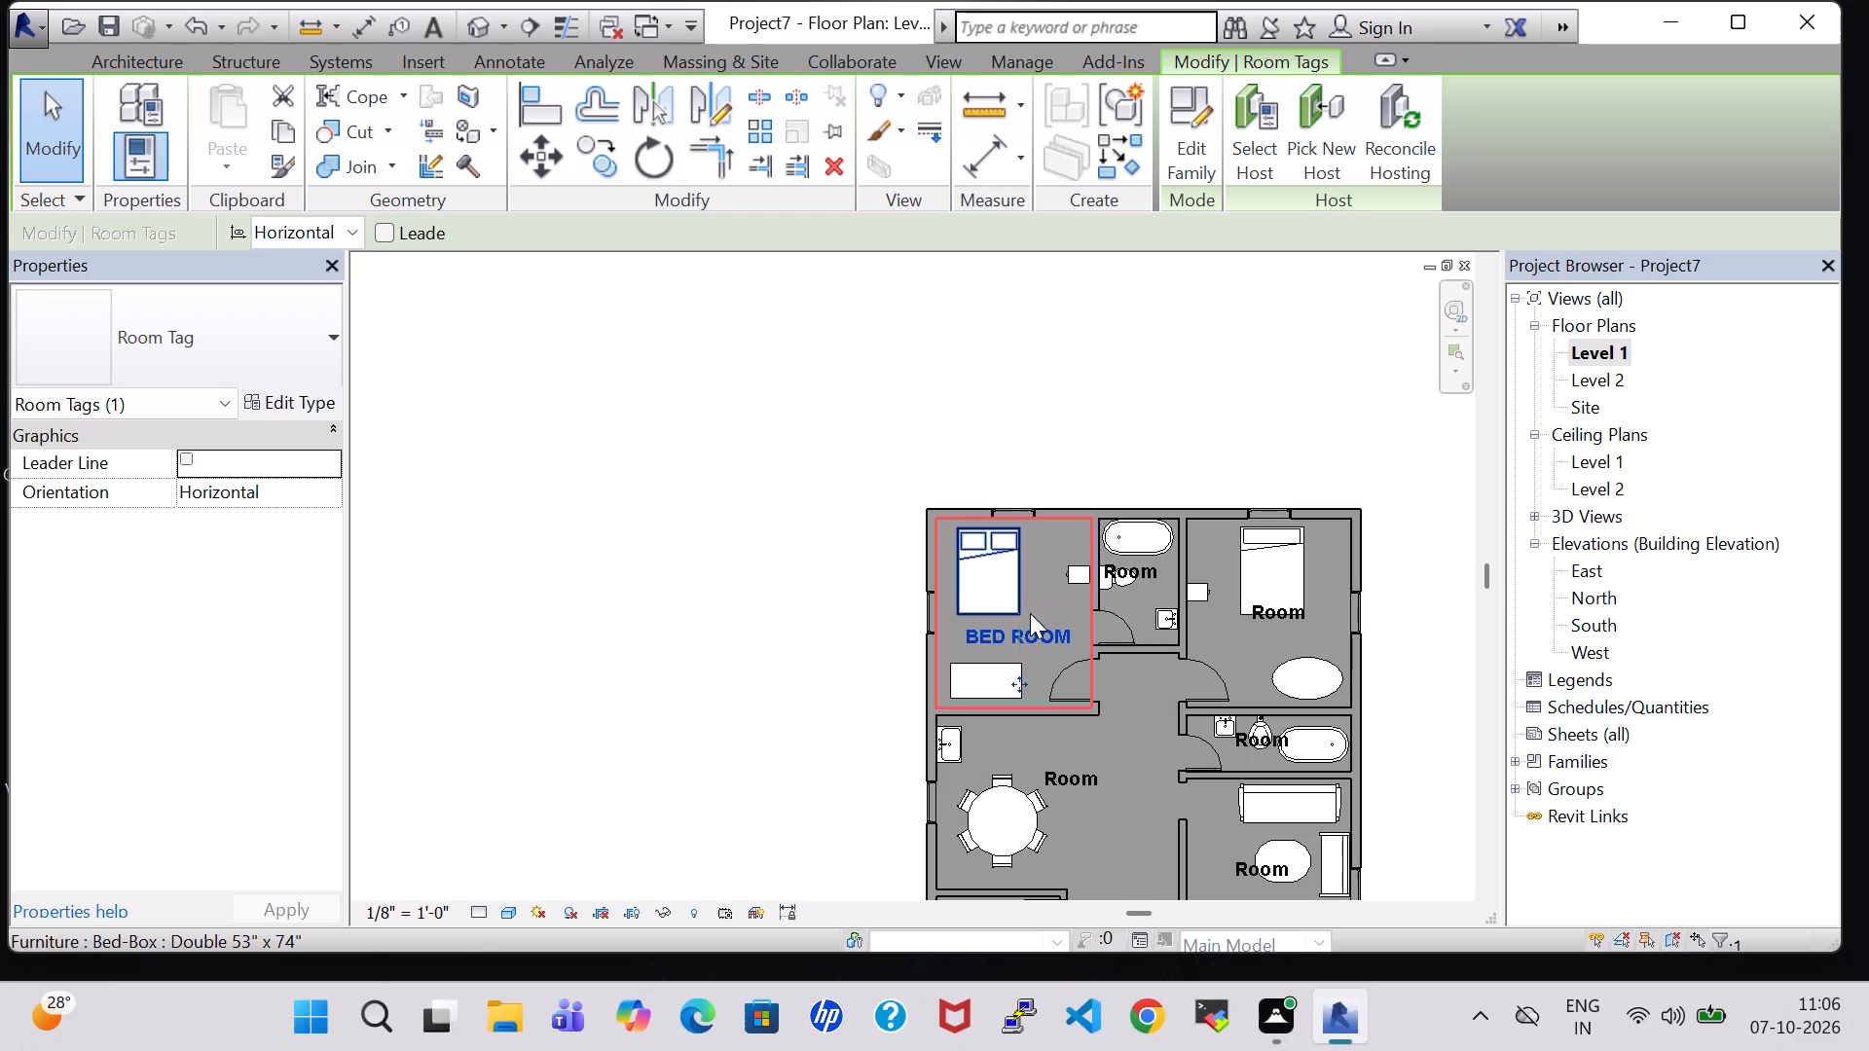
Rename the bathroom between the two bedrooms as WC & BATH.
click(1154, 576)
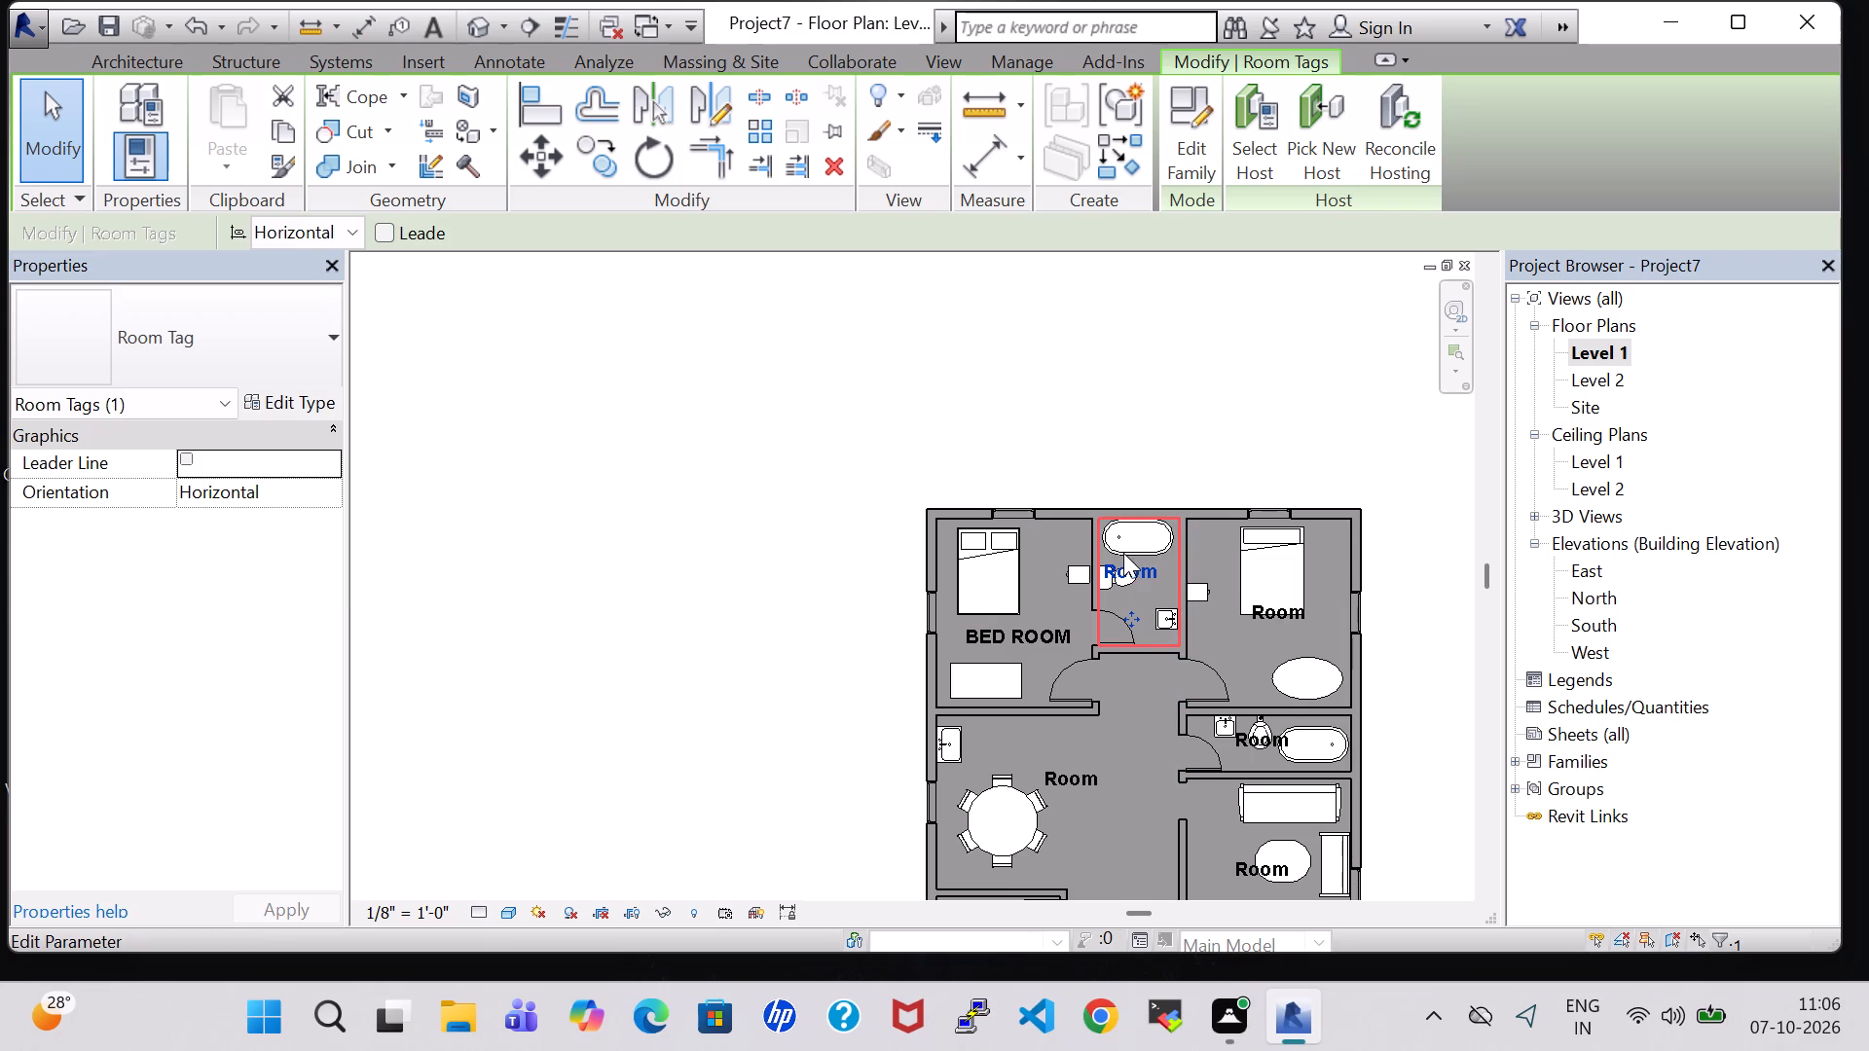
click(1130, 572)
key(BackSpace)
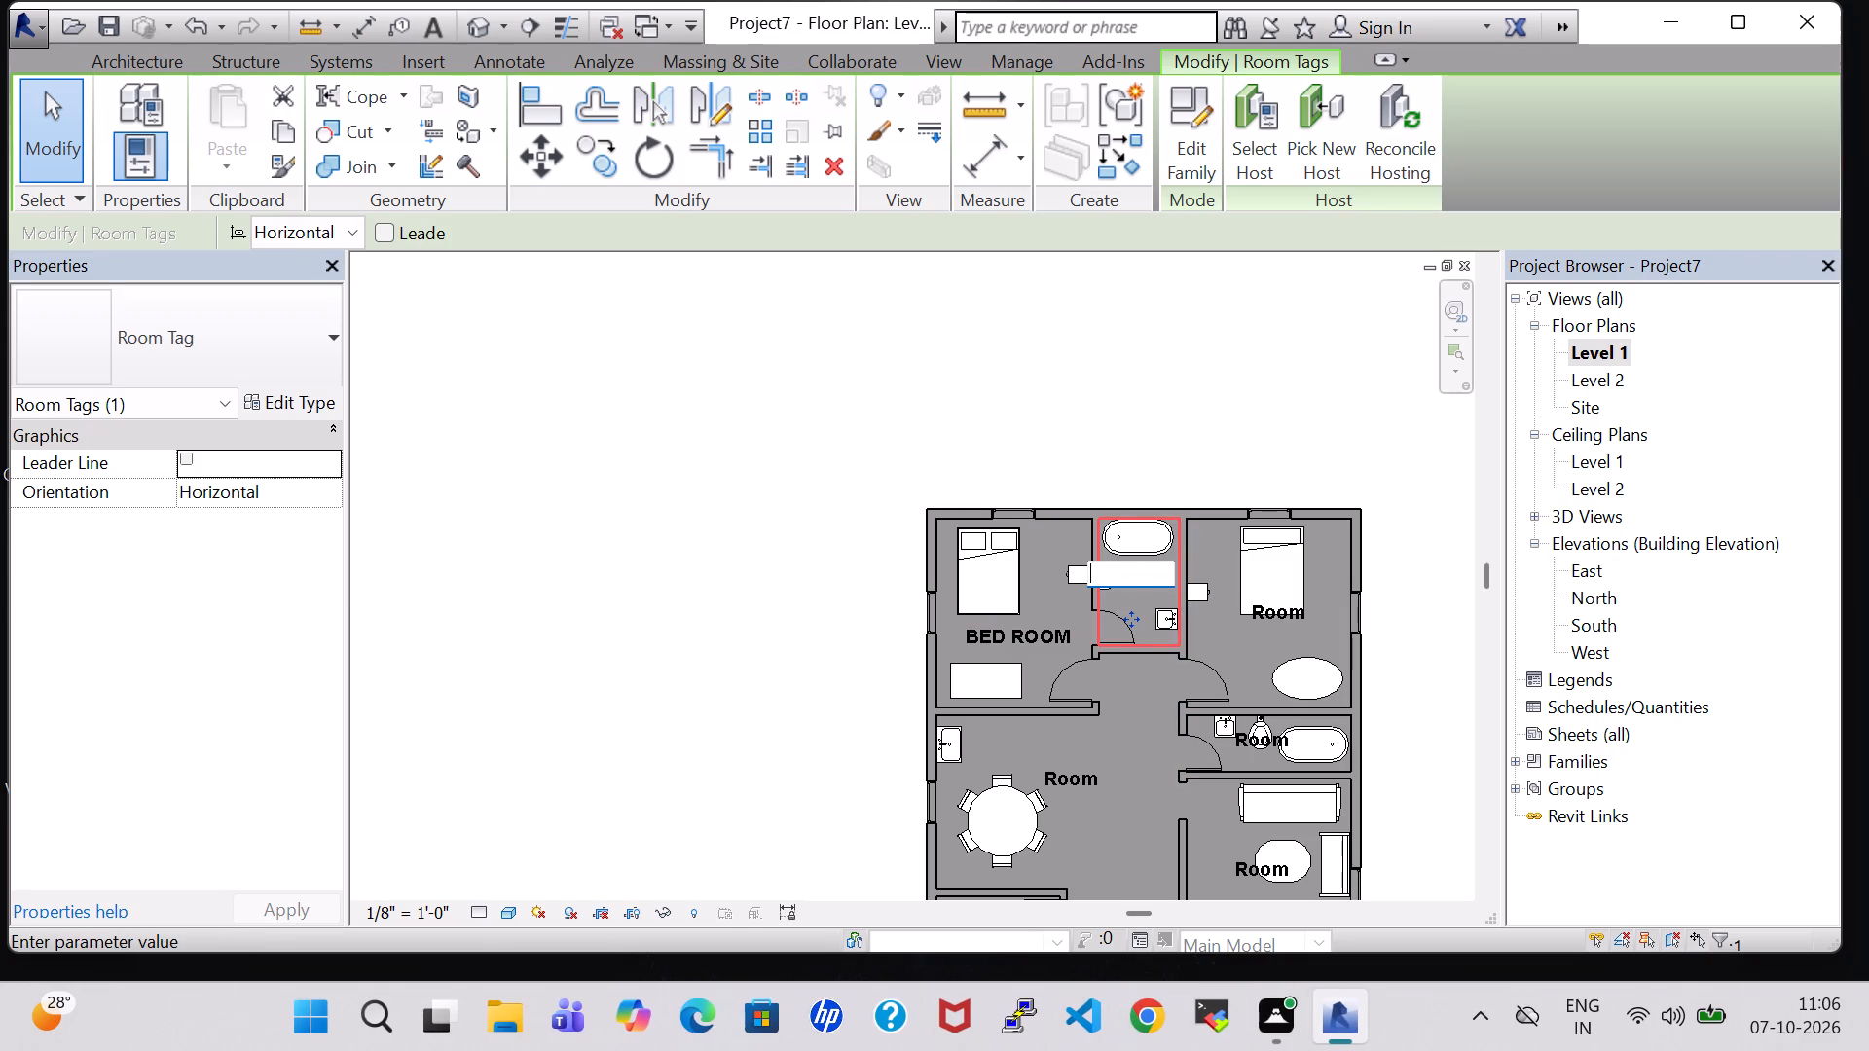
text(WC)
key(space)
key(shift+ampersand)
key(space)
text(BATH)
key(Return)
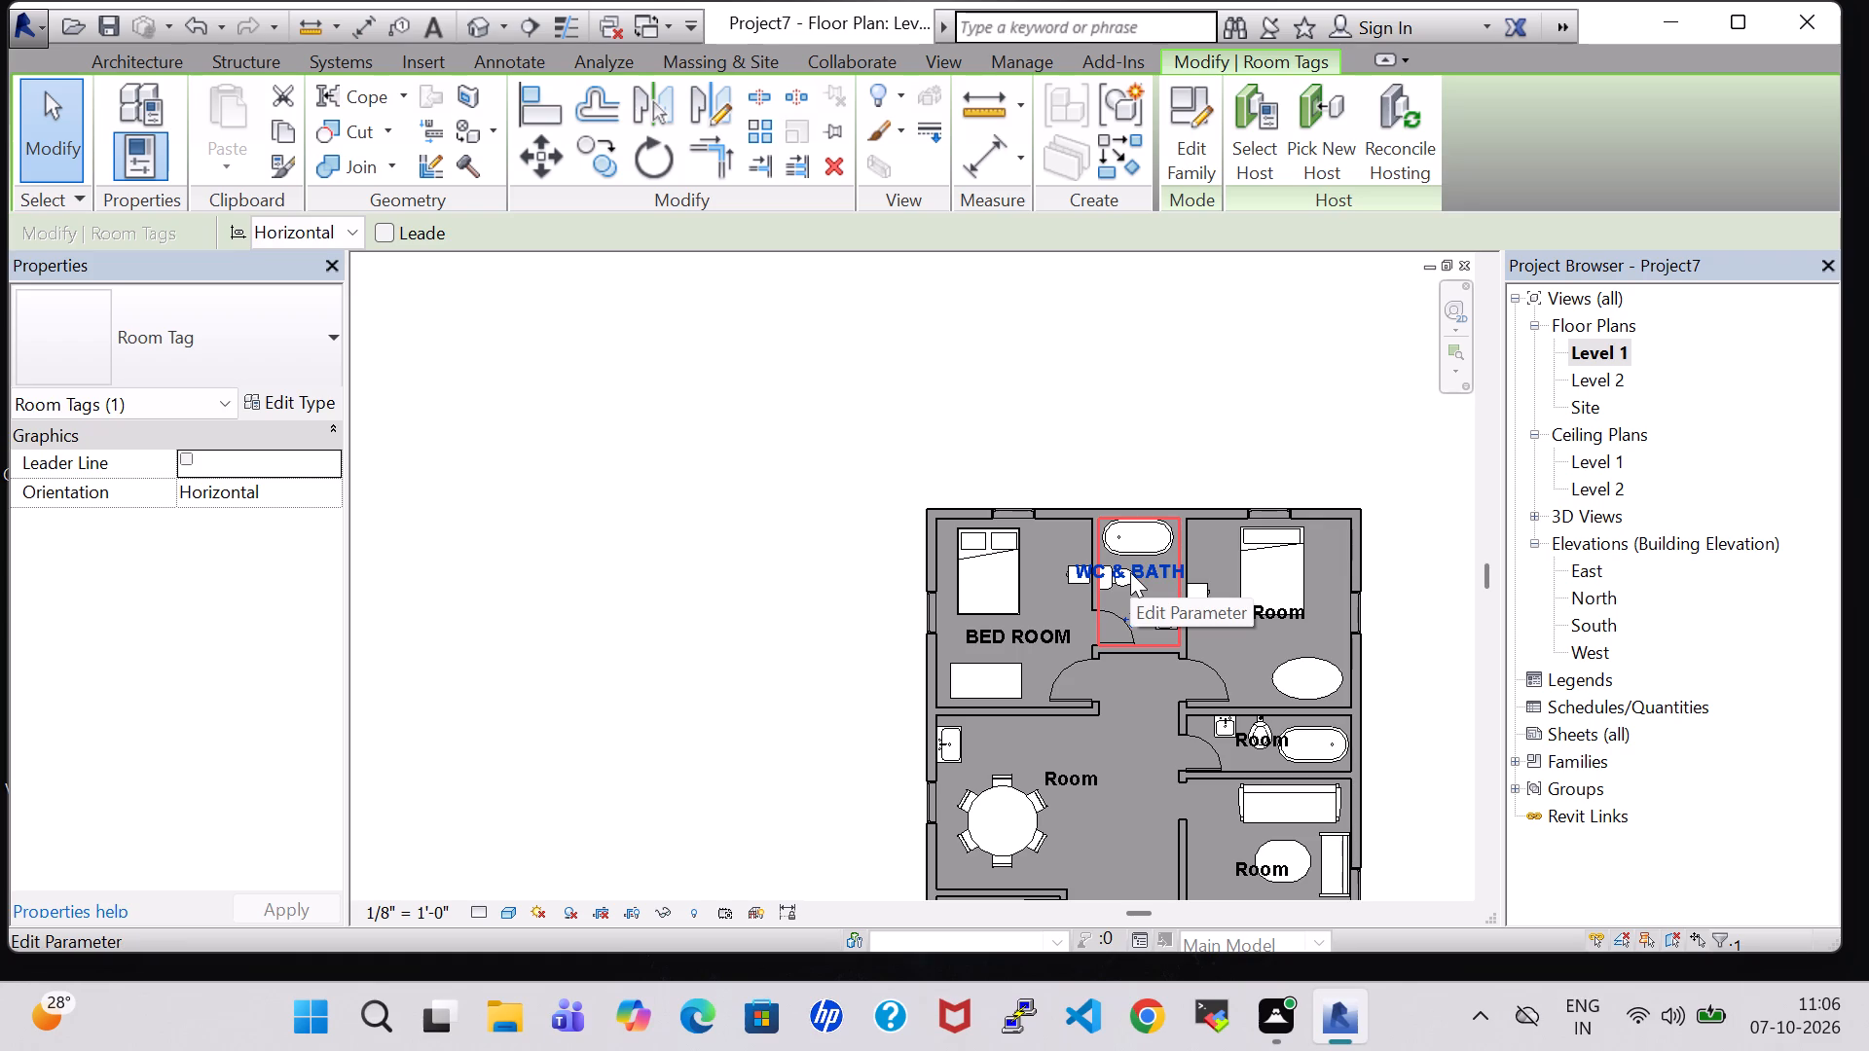
Rename the bathroom between the two bedrooms as WC&BATH, without spaces, through its tag.
click(1153, 572)
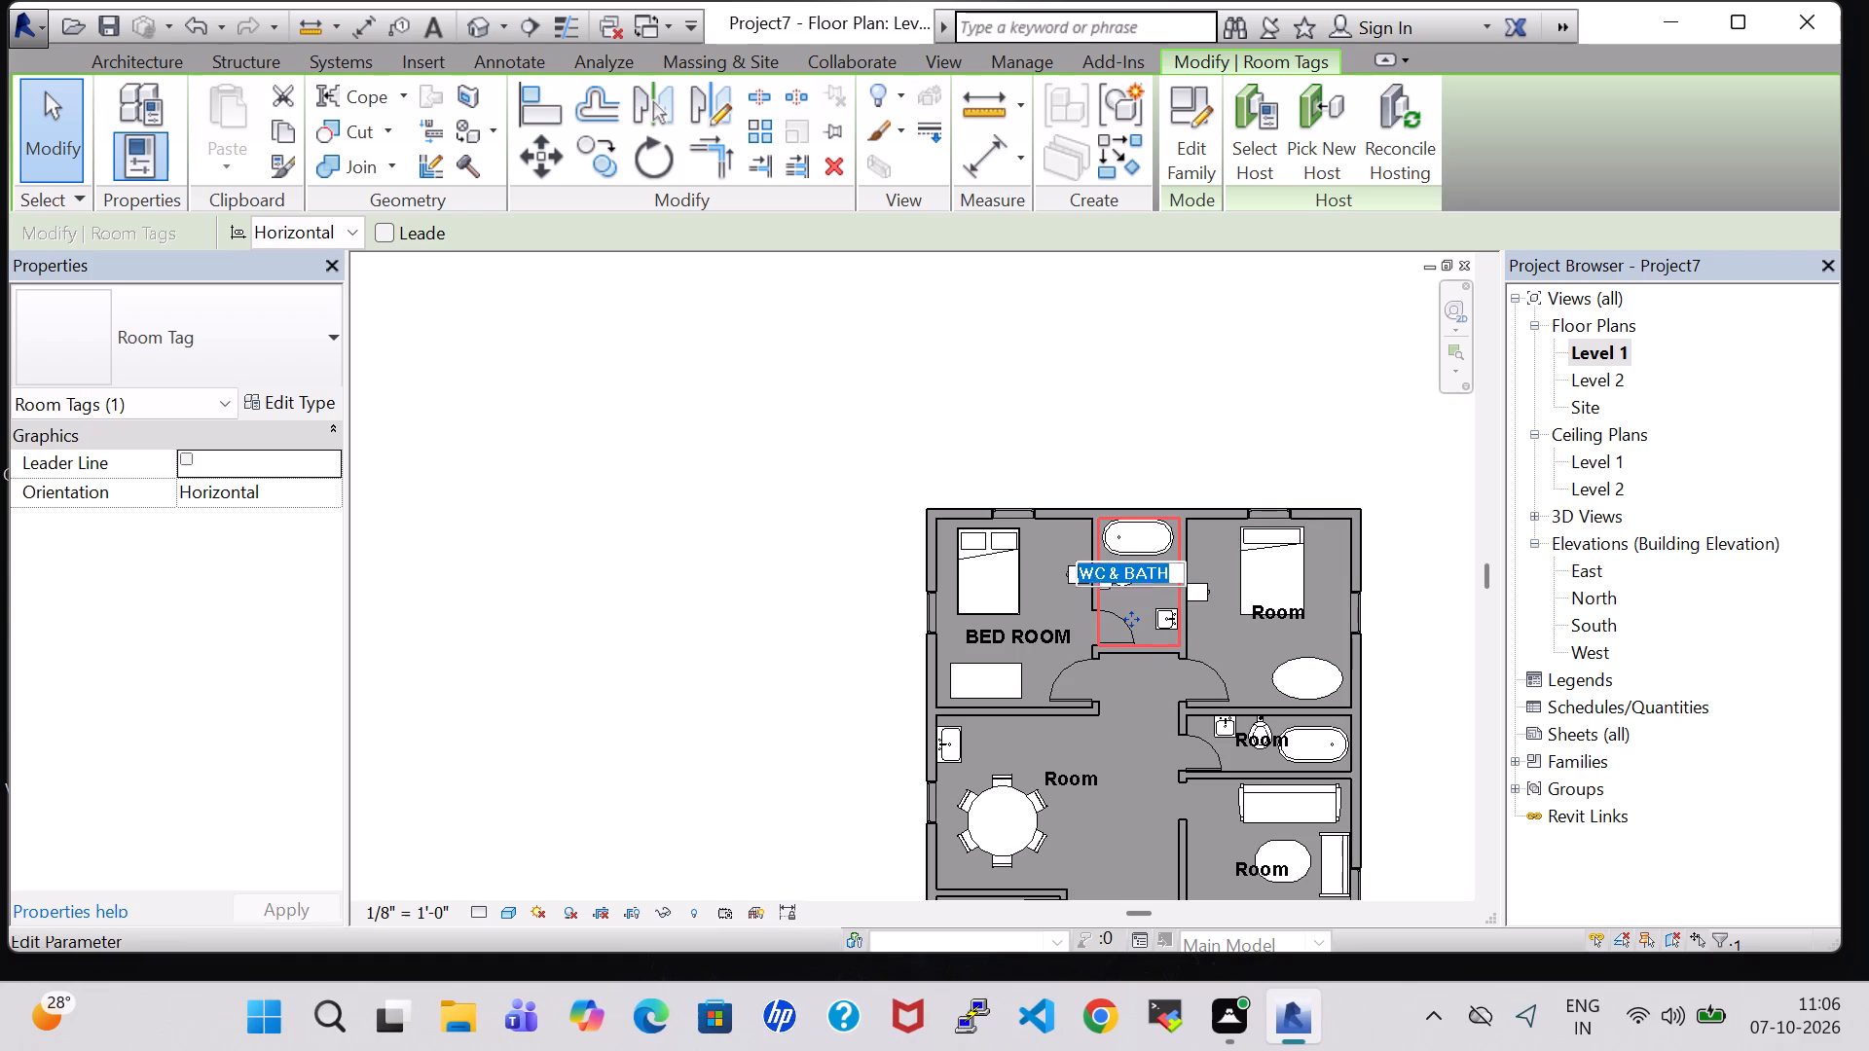
key(space)
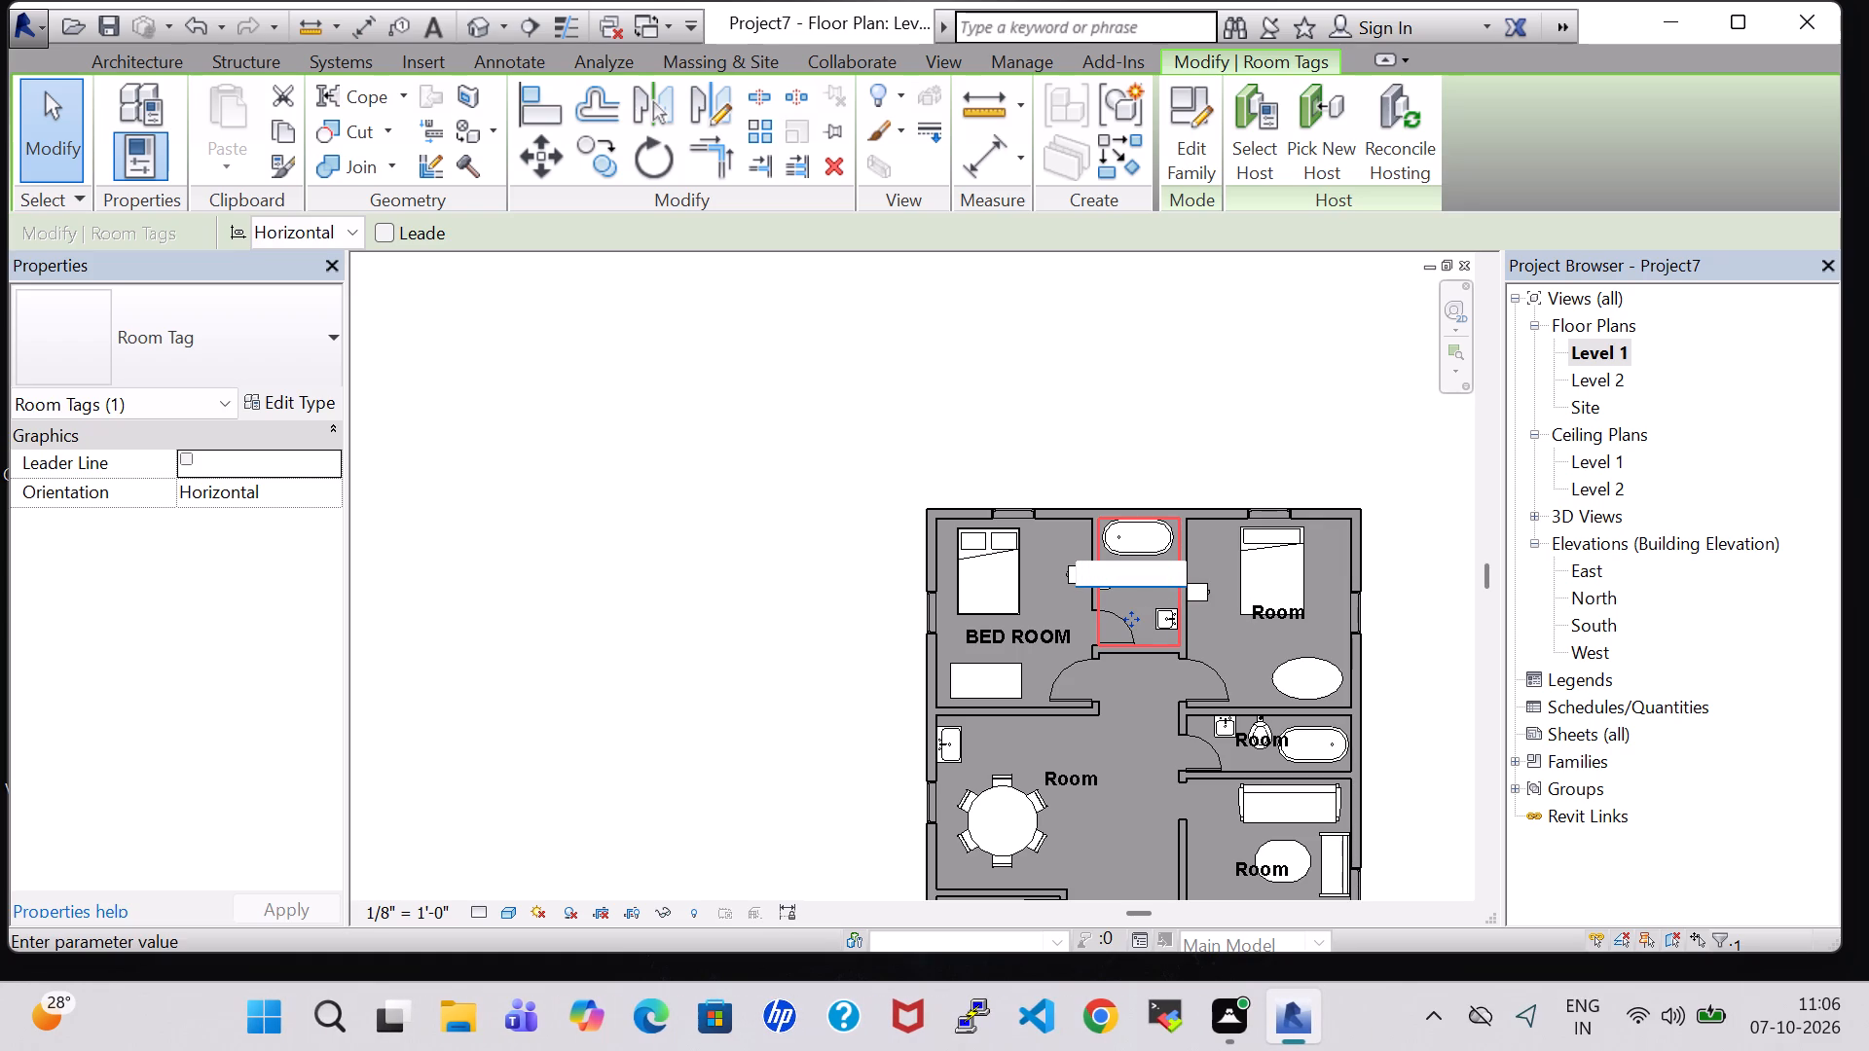
key(space)
text(WC)
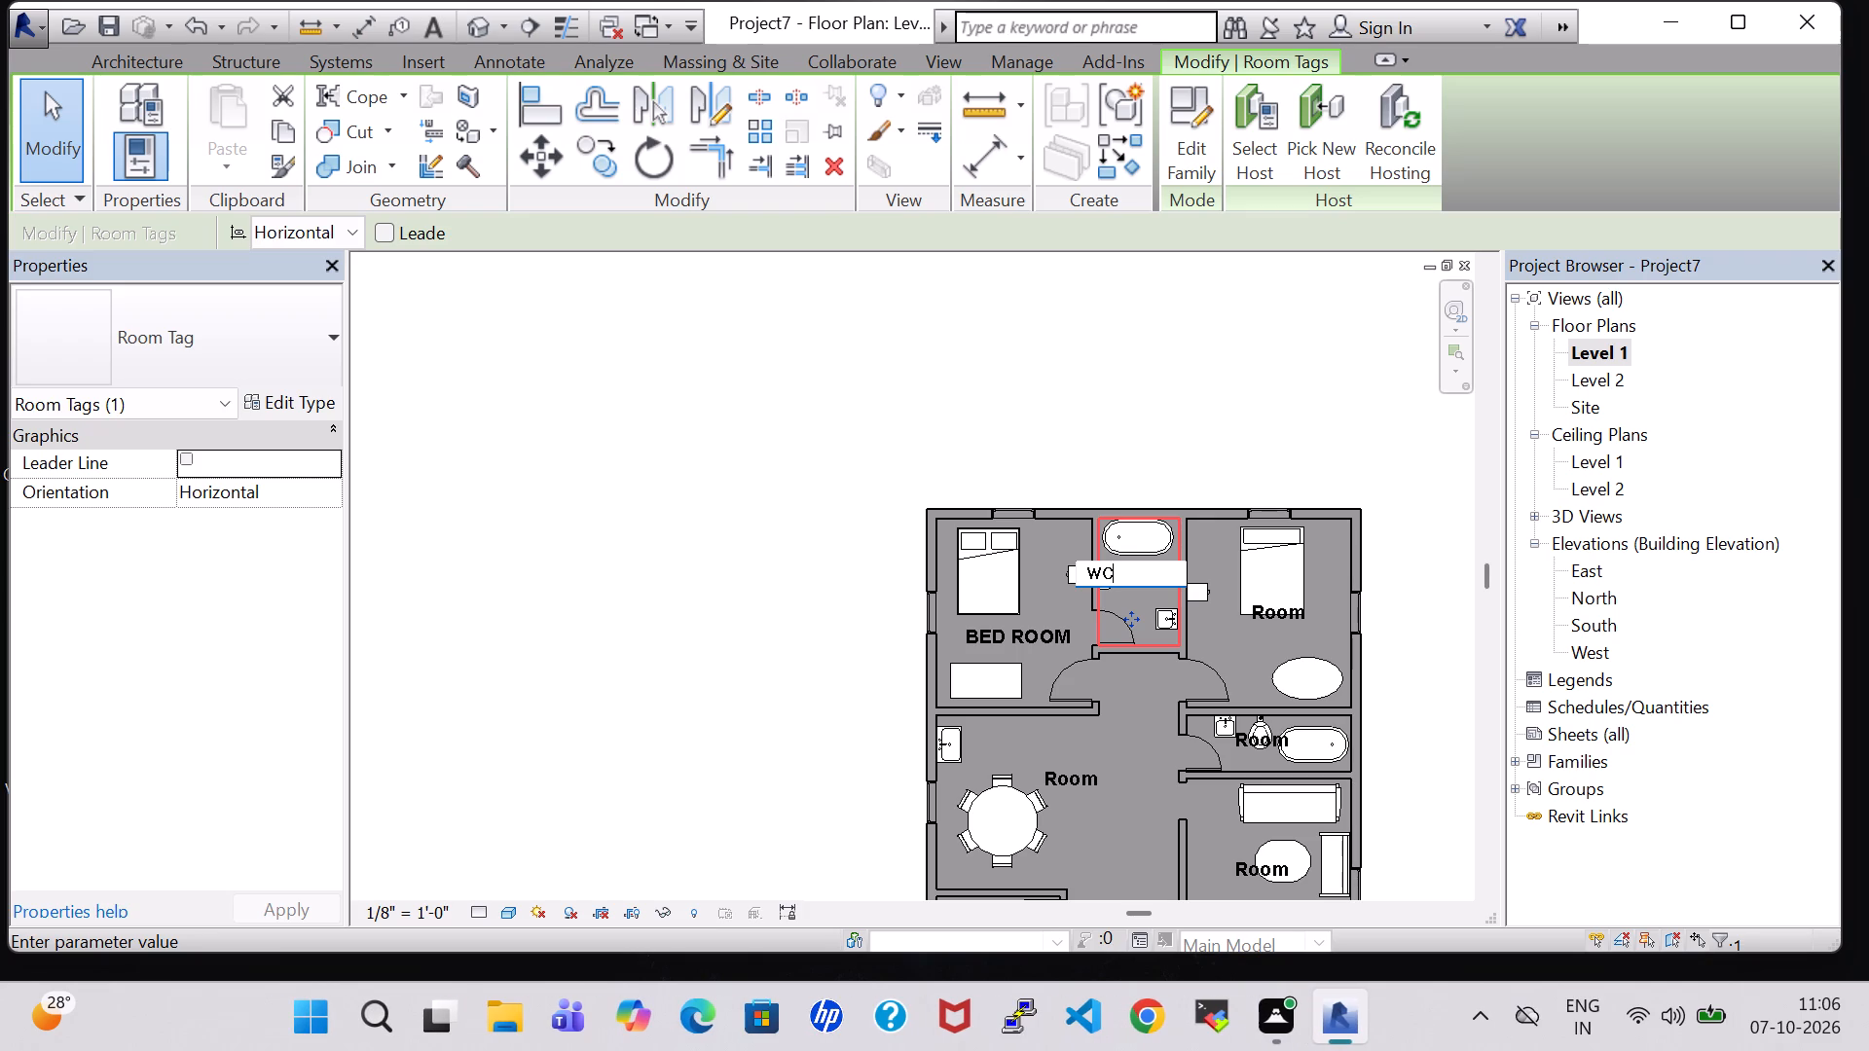
key(space)
key(BackSpace)
text(&BQTH)
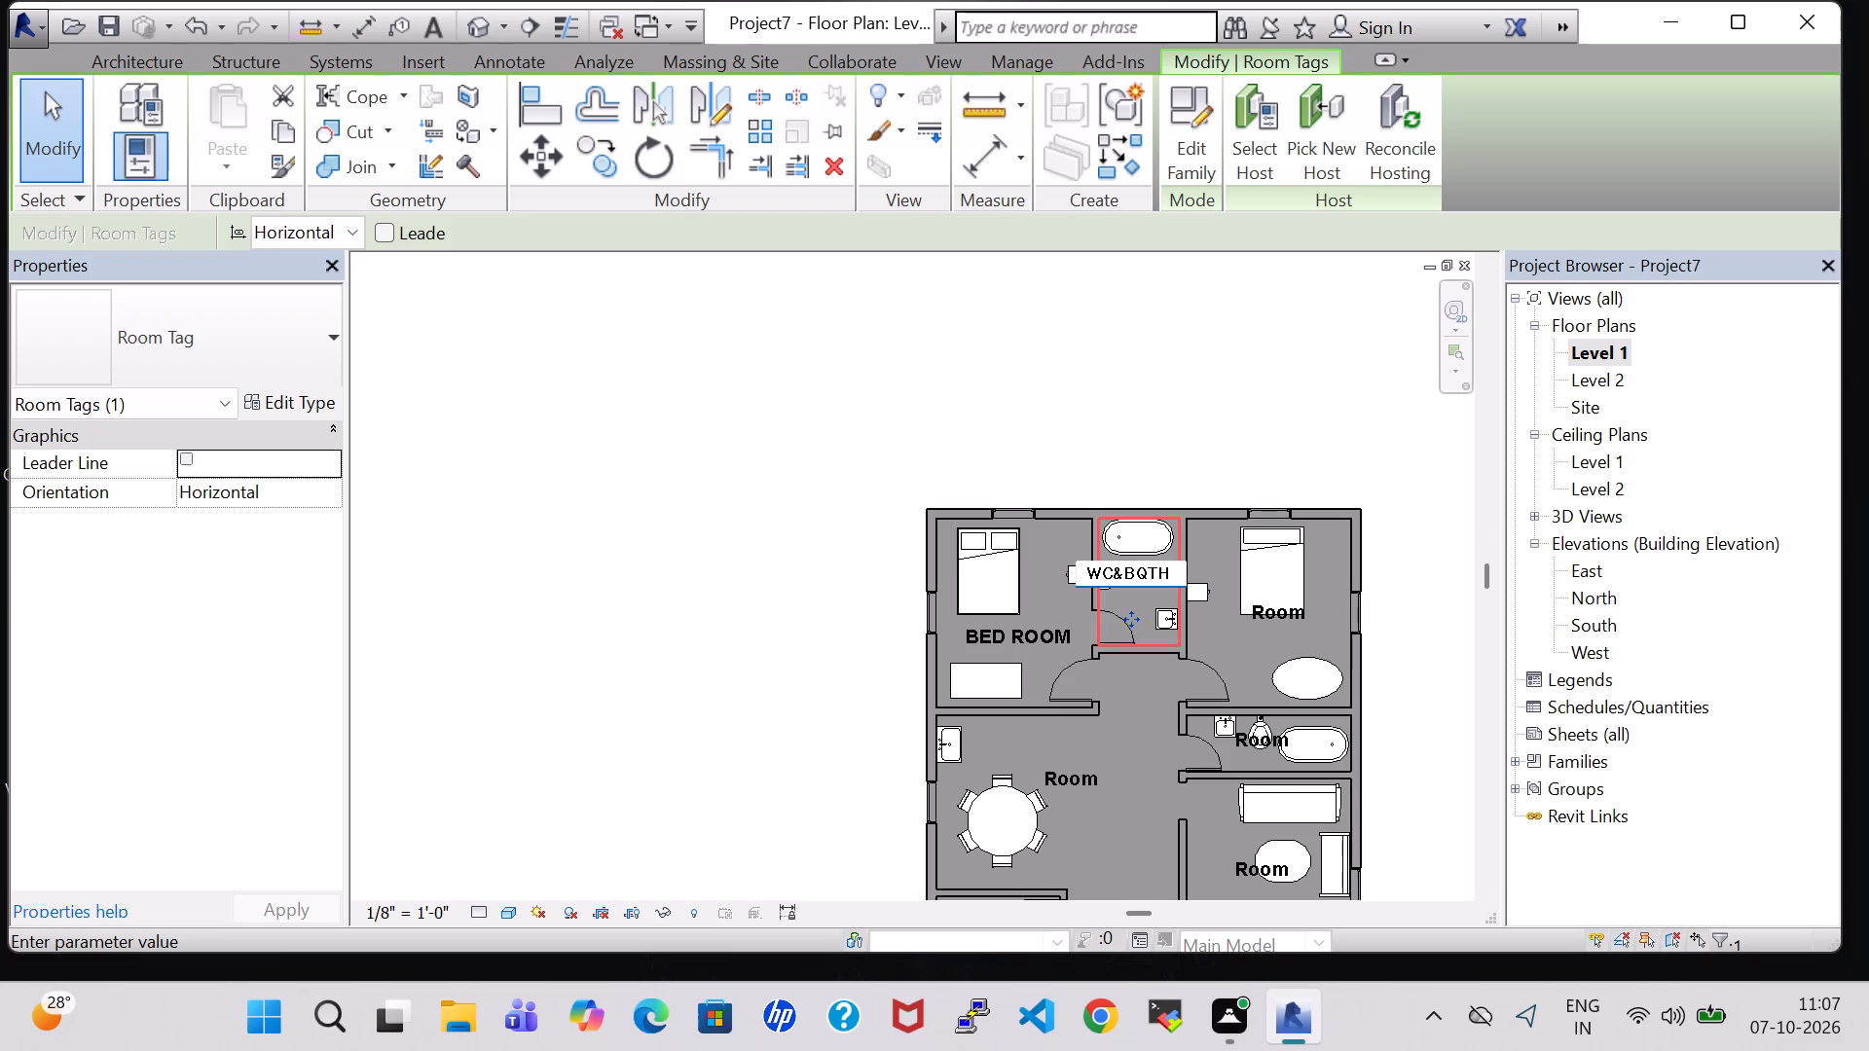
key(Left)
key(Left)
key(BackSpace)
key(a)
key(Return)
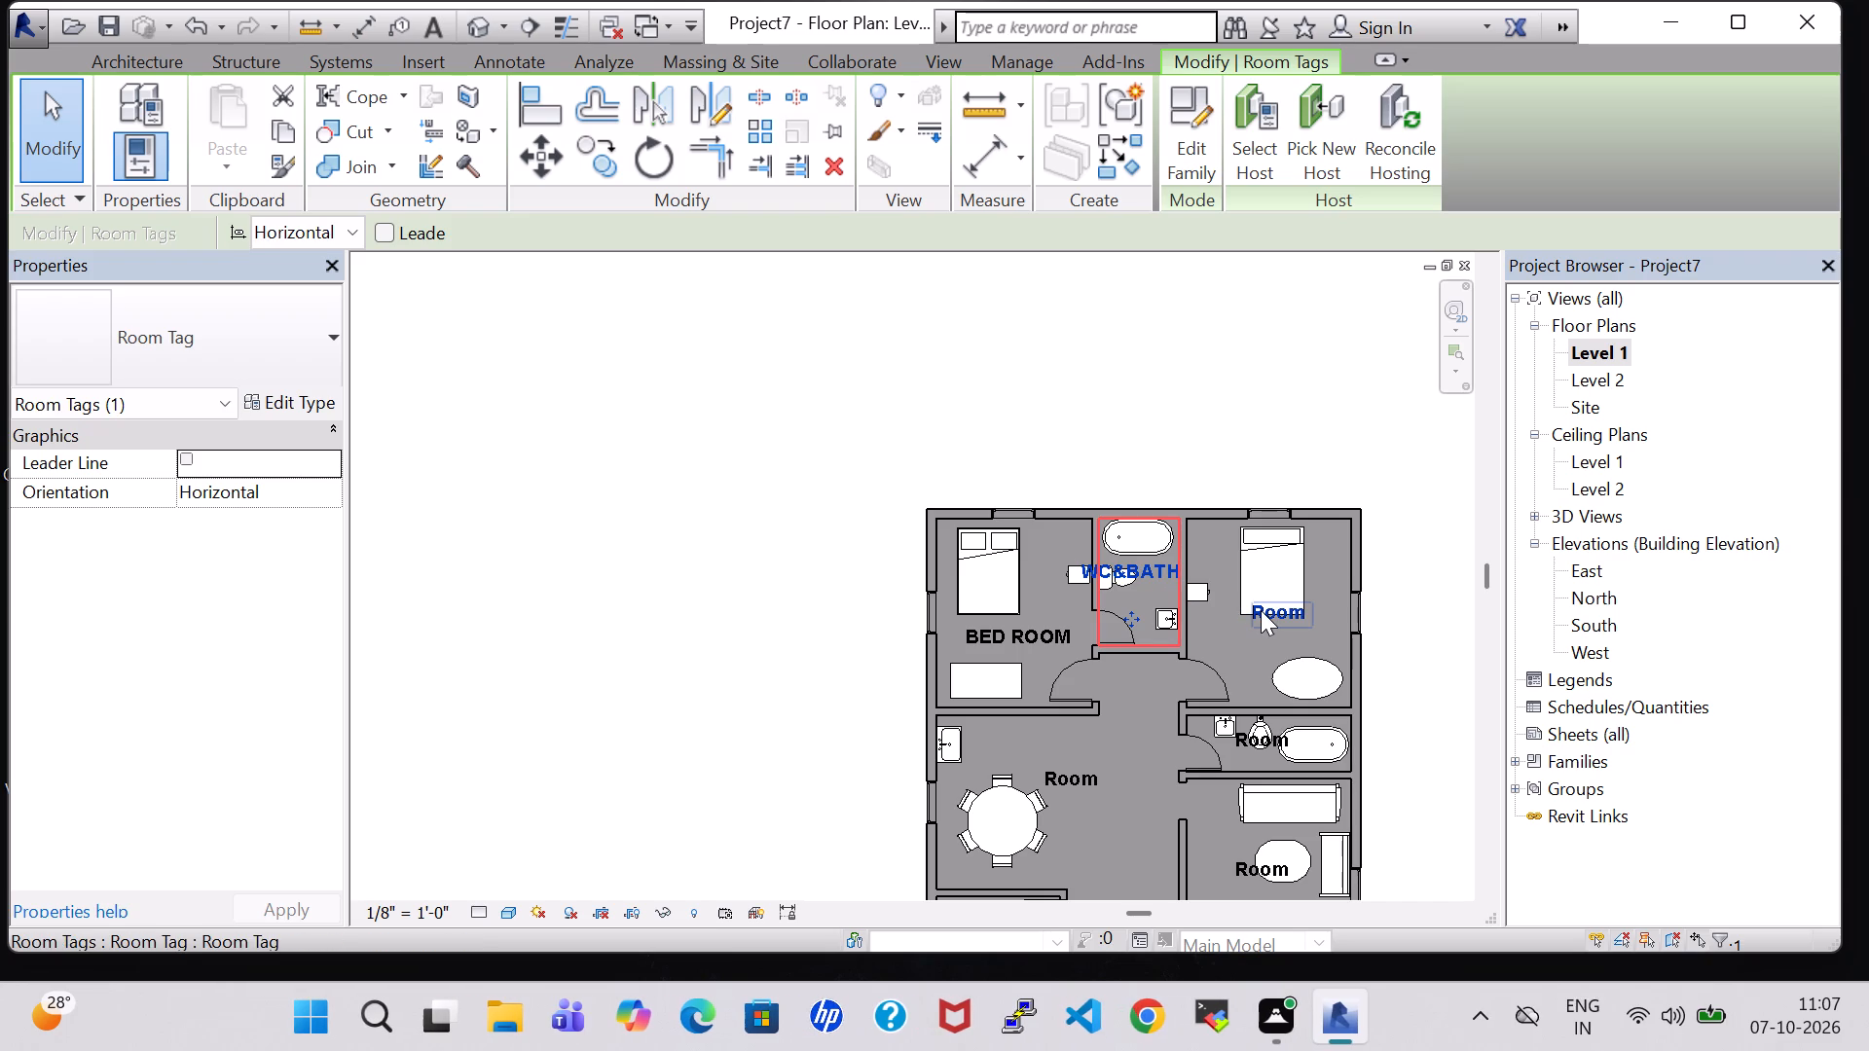
Rename the bedroom with the oval table as BED ROOM 2 through its tag.
click(1261, 610)
click(1270, 610)
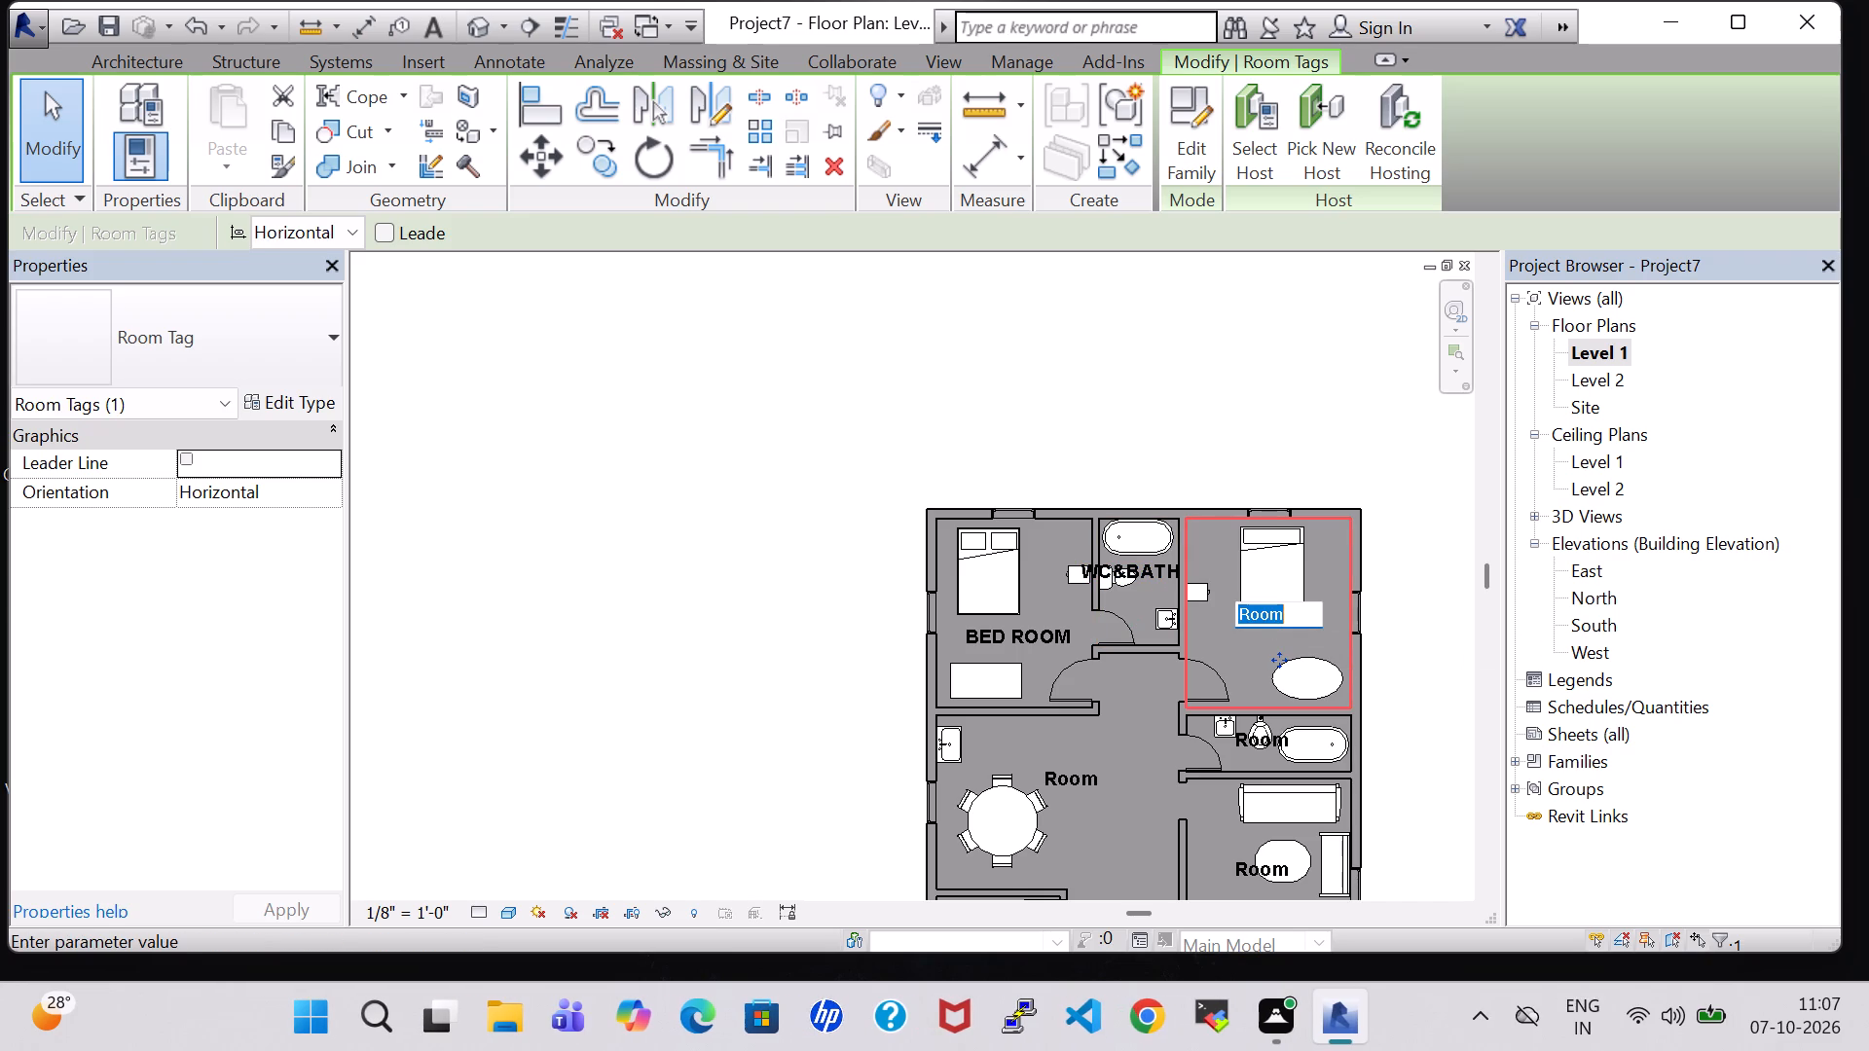
key(BackSpace)
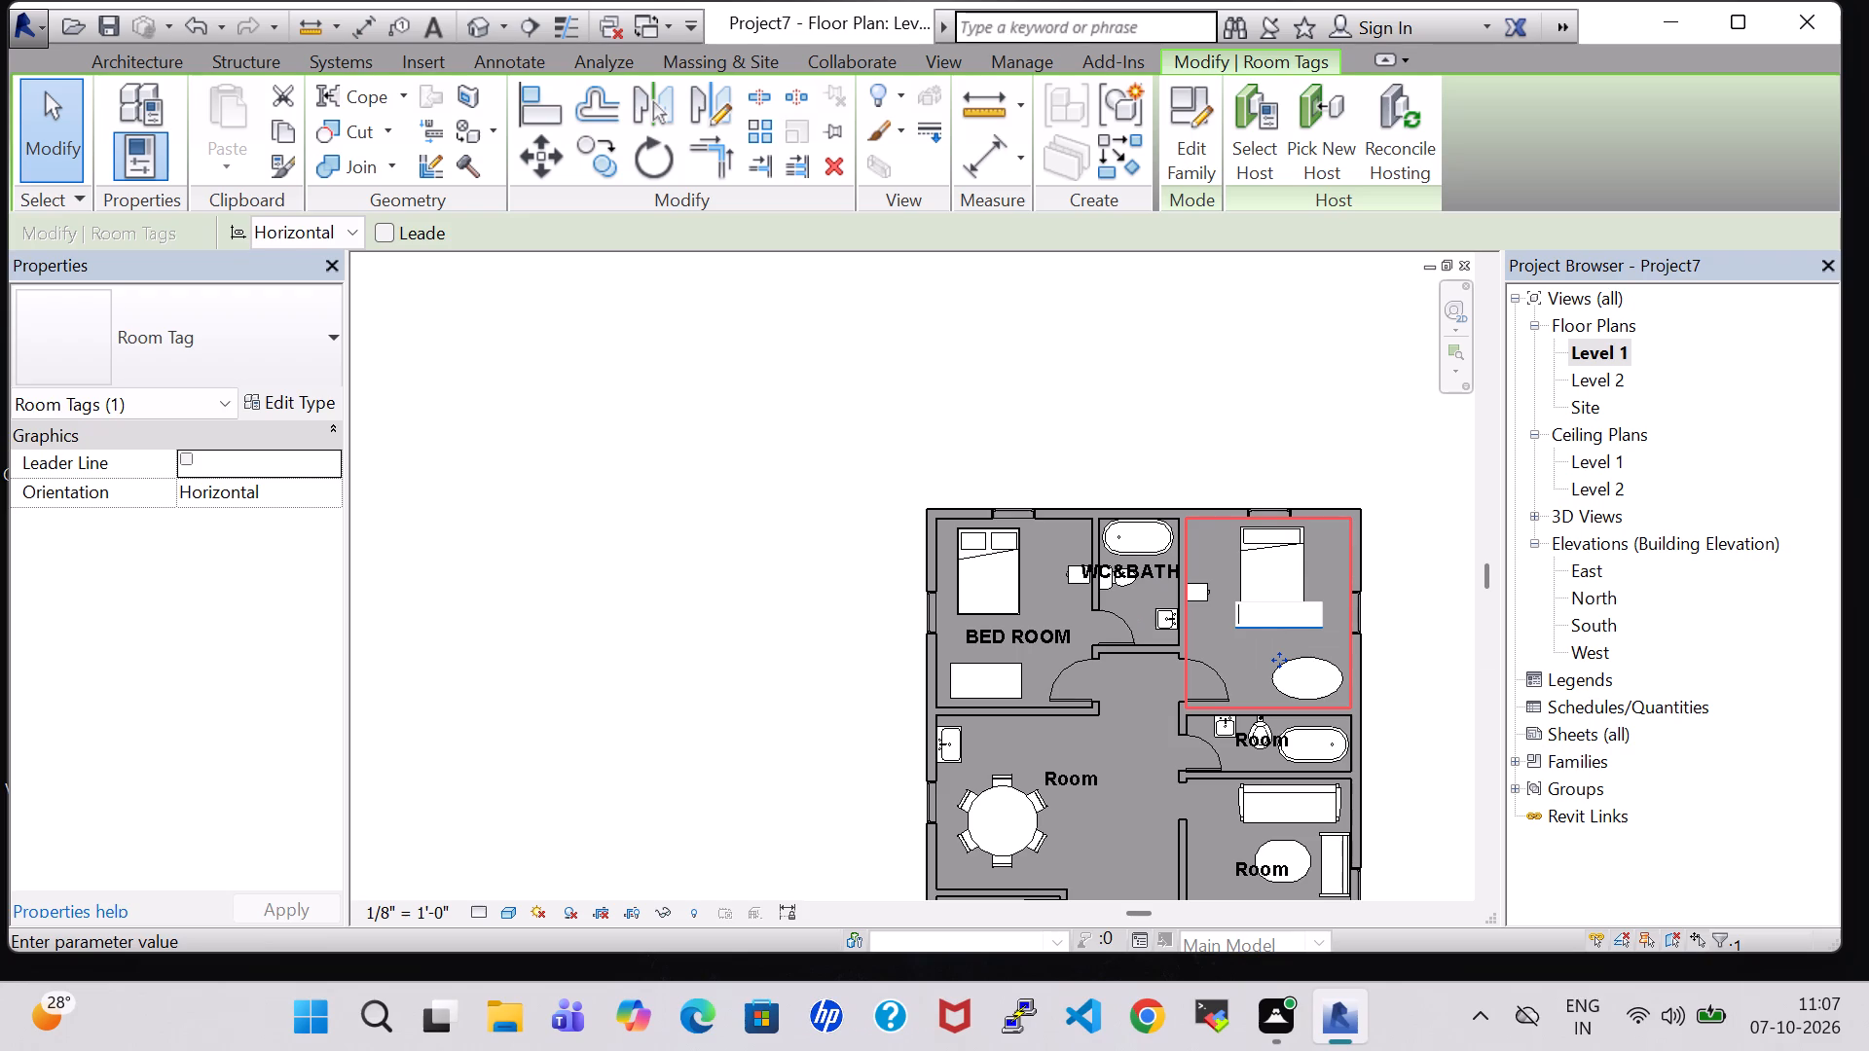
text(BED ROOM 2)
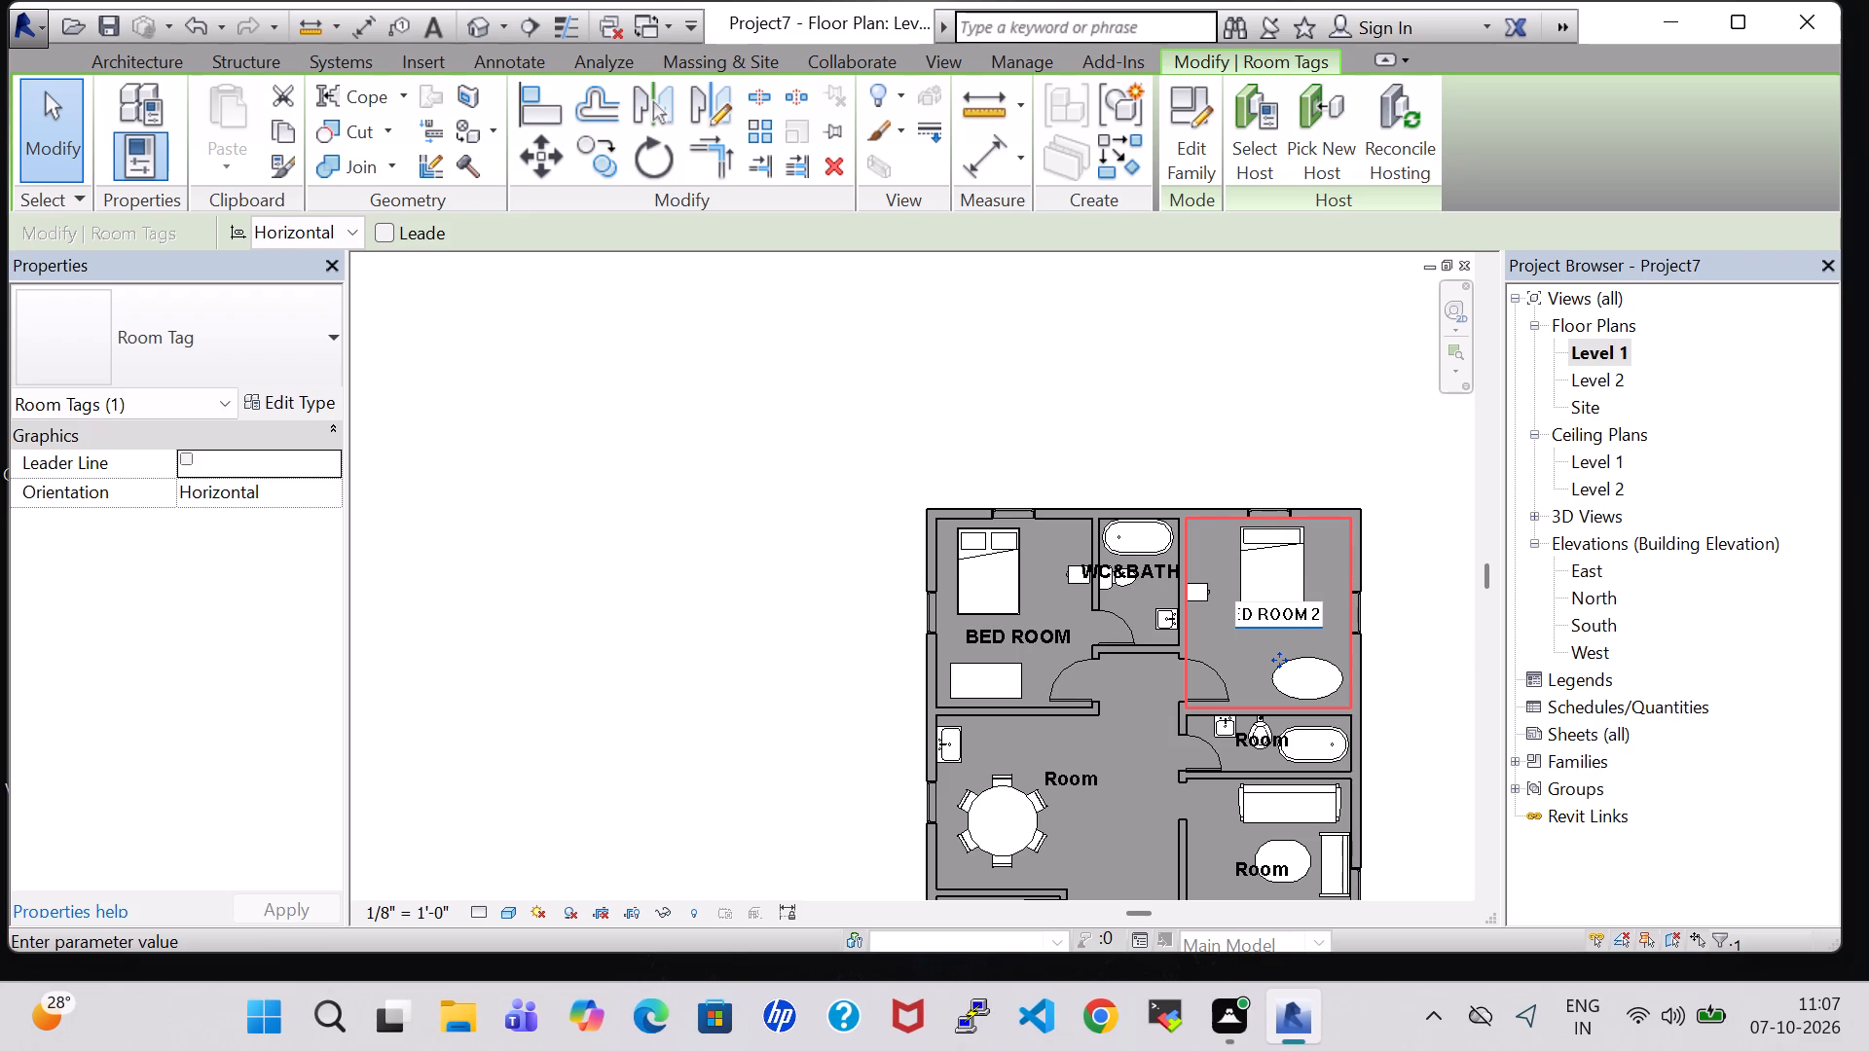
key(Return)
Nudge the BED ROOM 2 tag down so it sits clear between the bed and the oval table.
click(1270, 610)
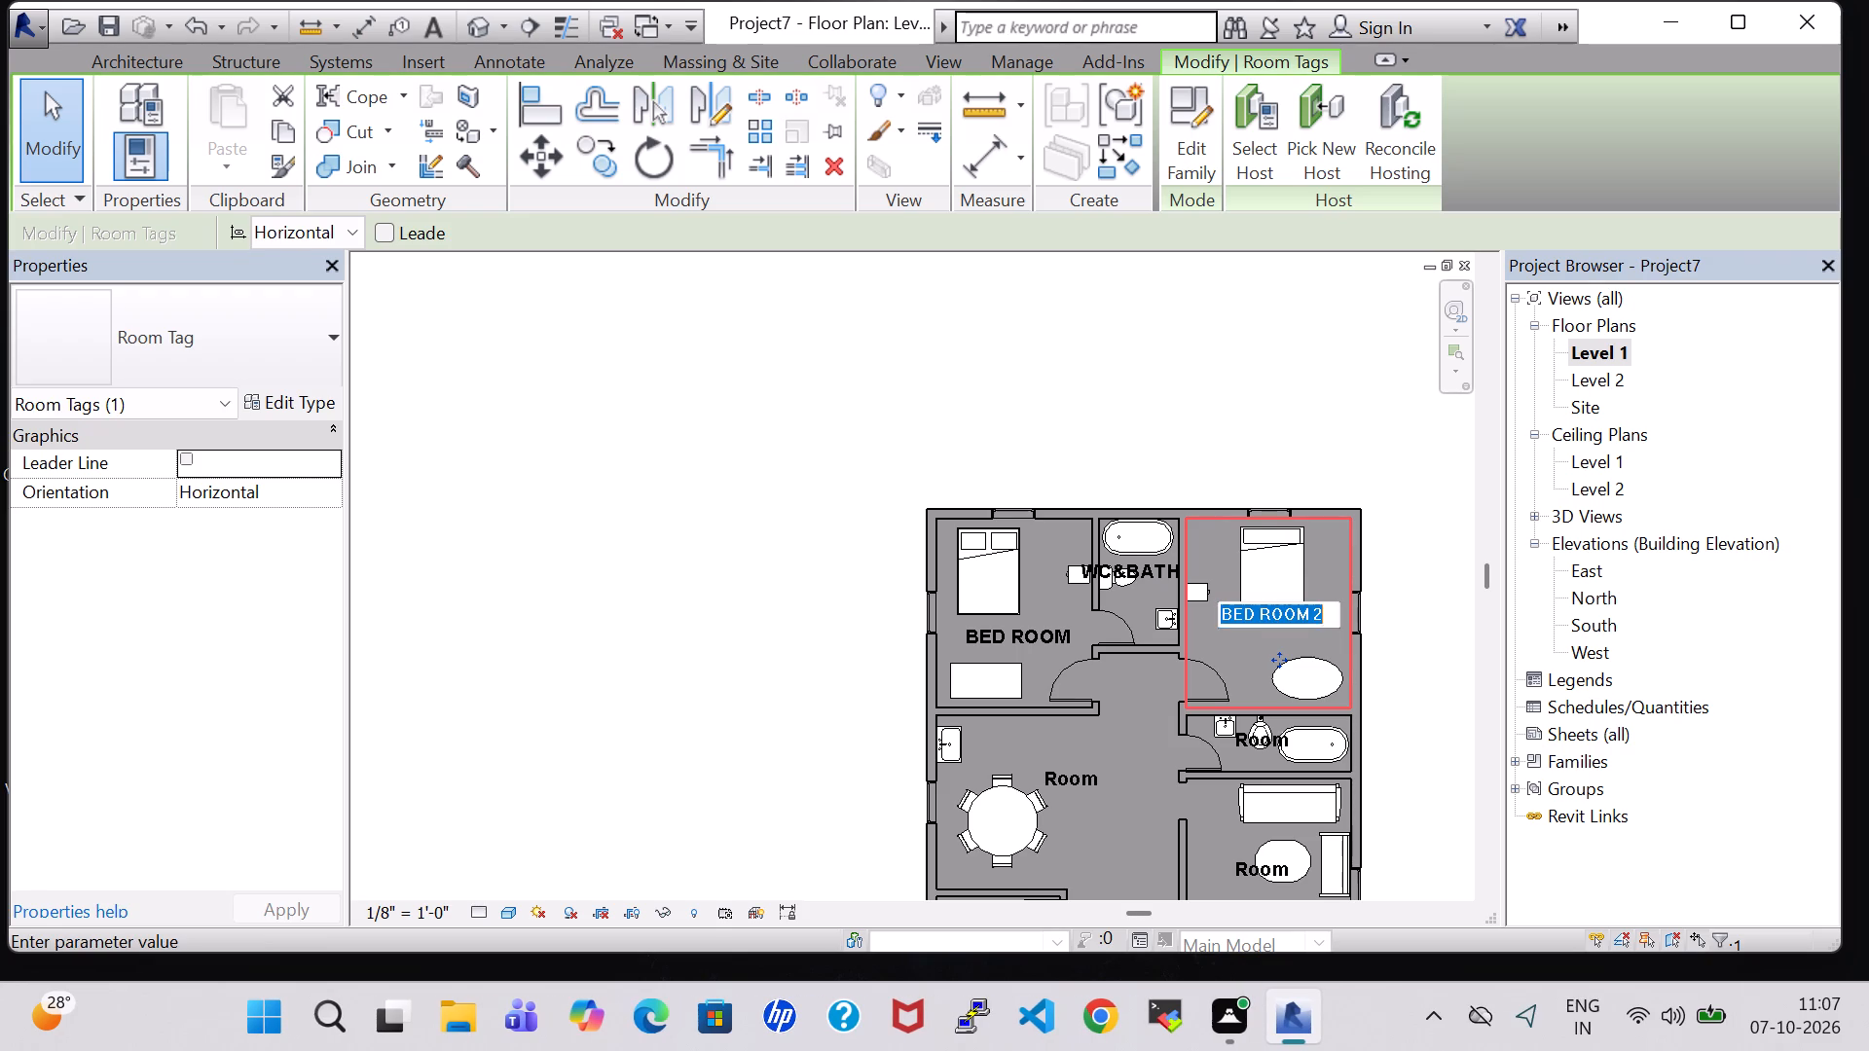
key(Down)
key(Down)
key(Down)
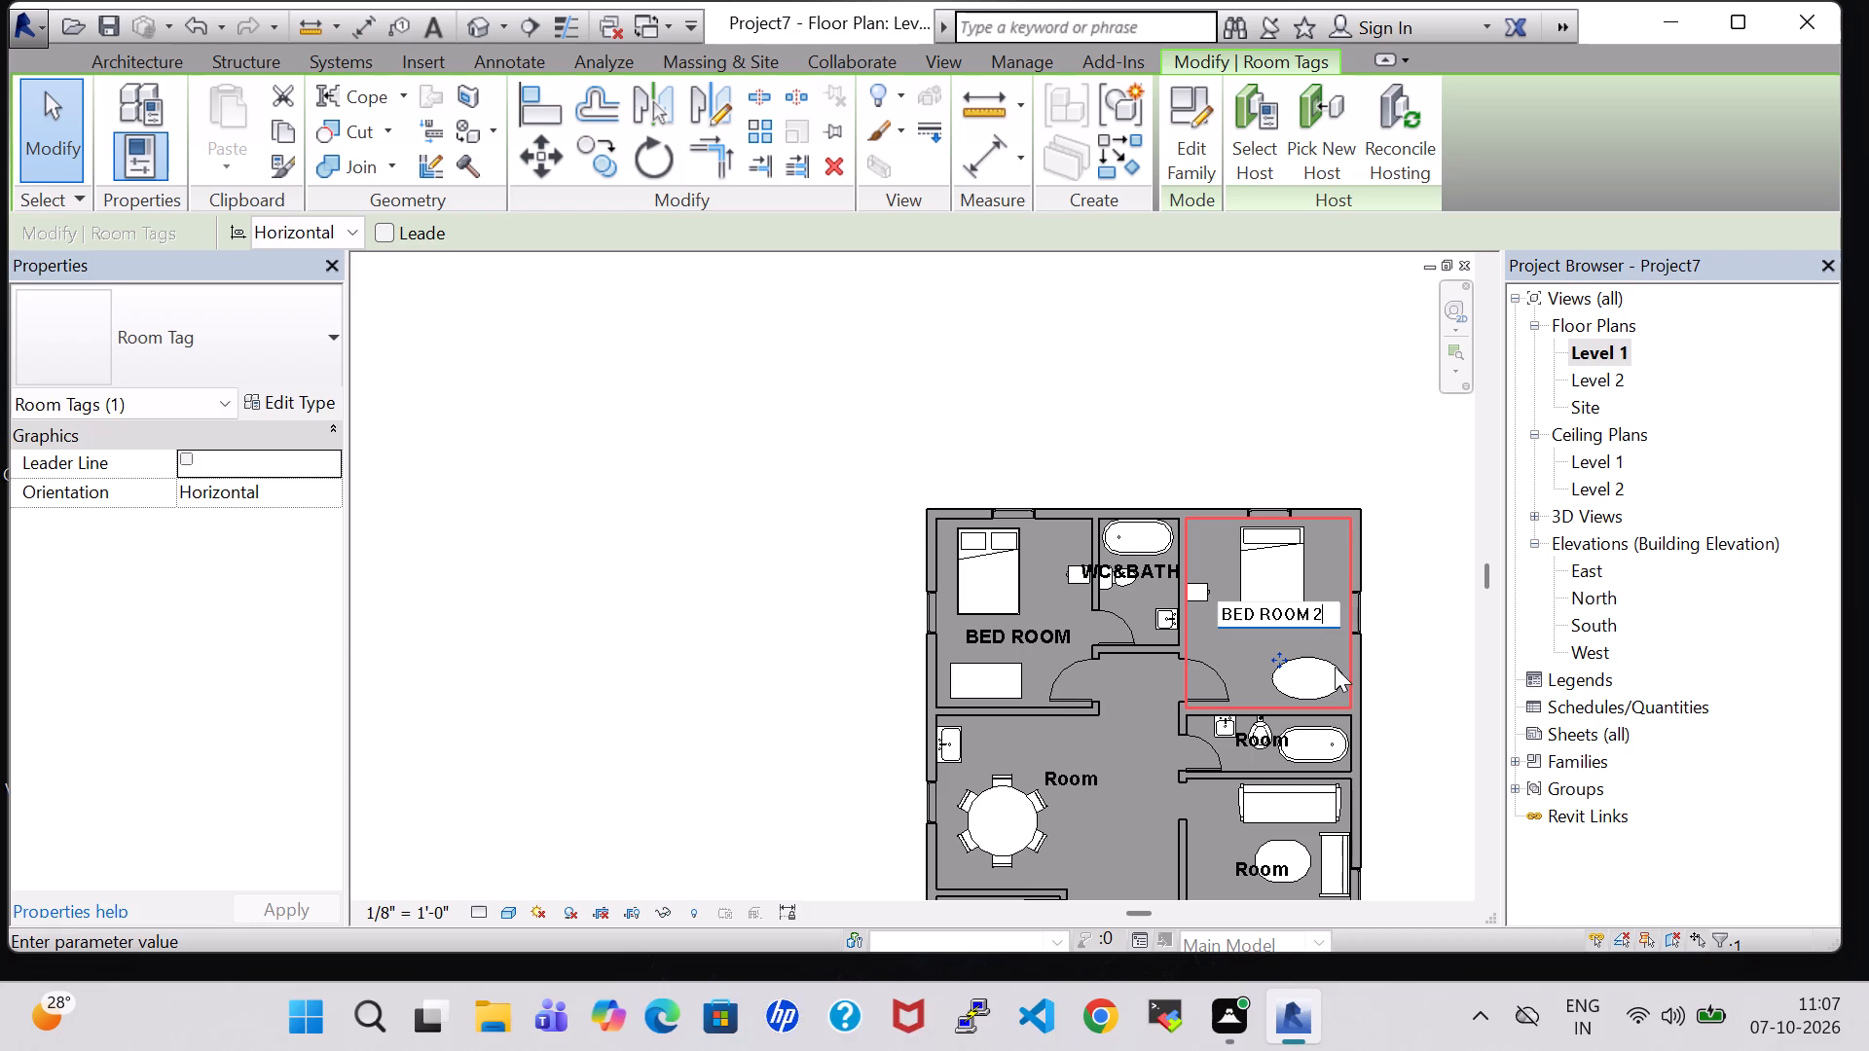
click(1424, 658)
key(Down)
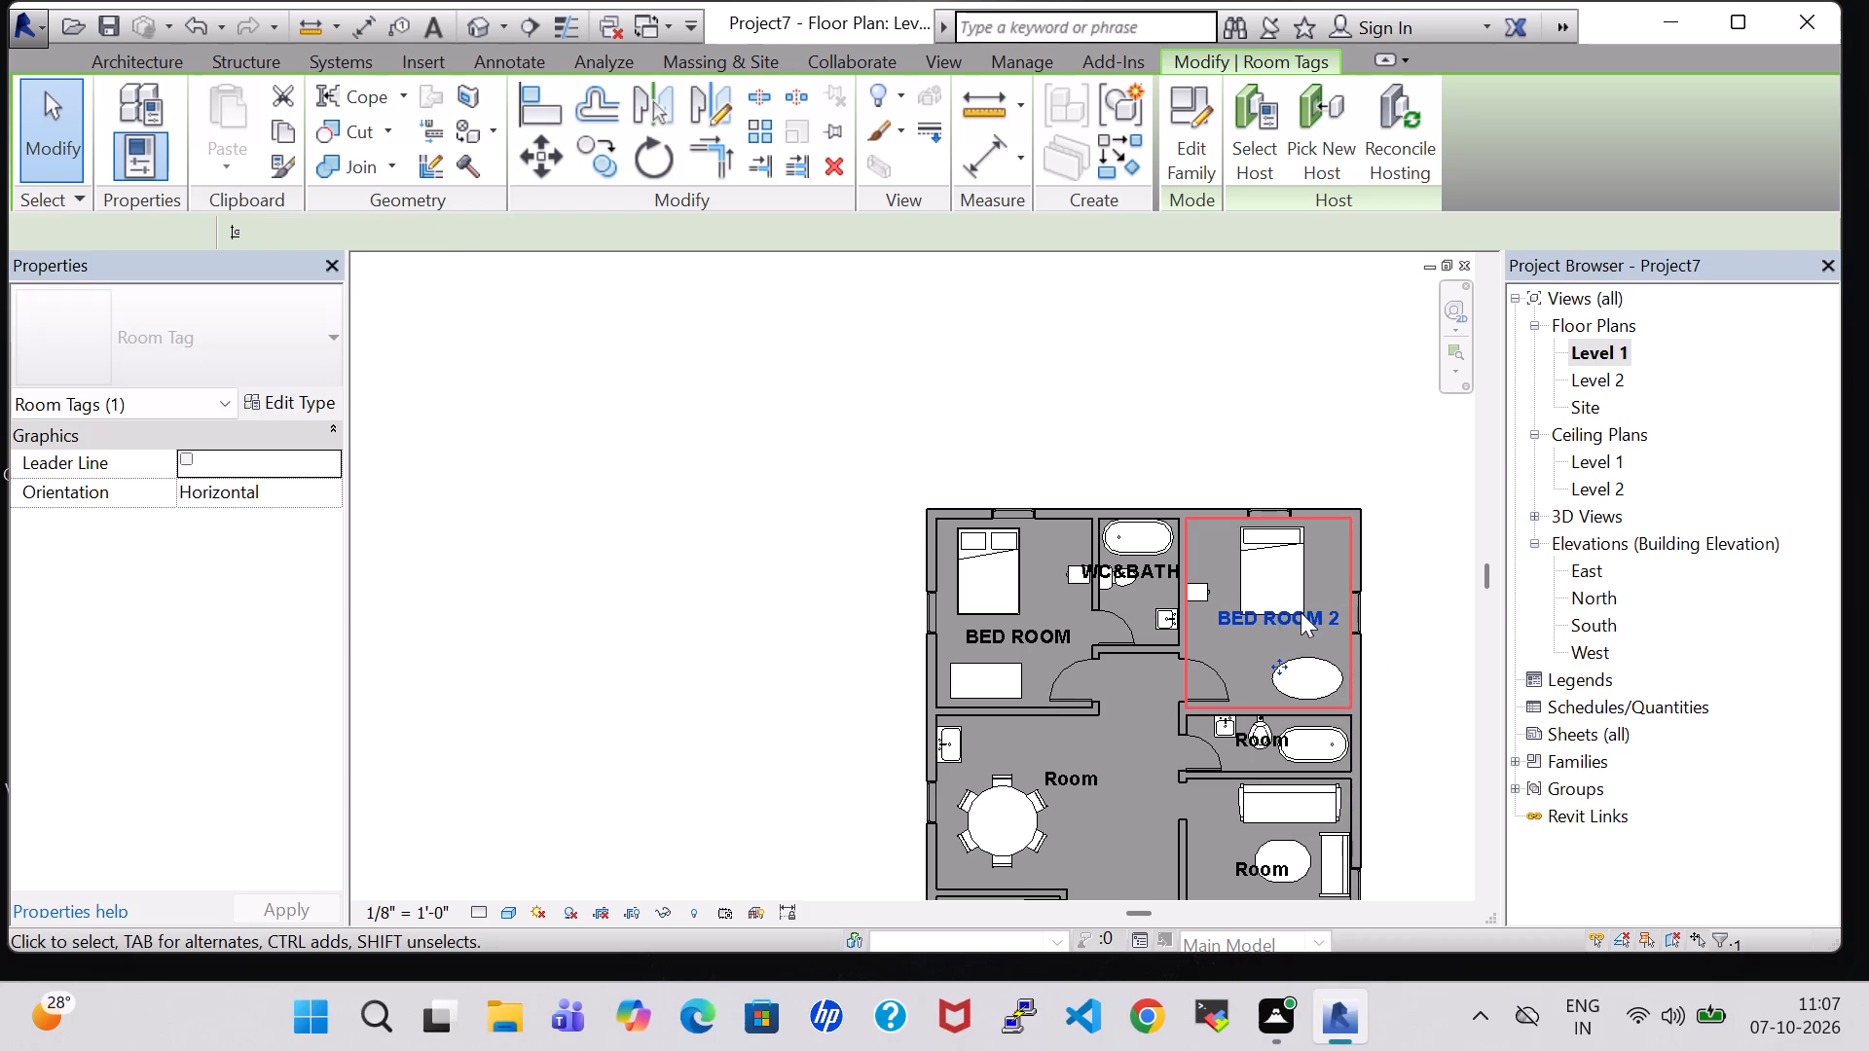
key(Down)
key(Down)
key(Down)
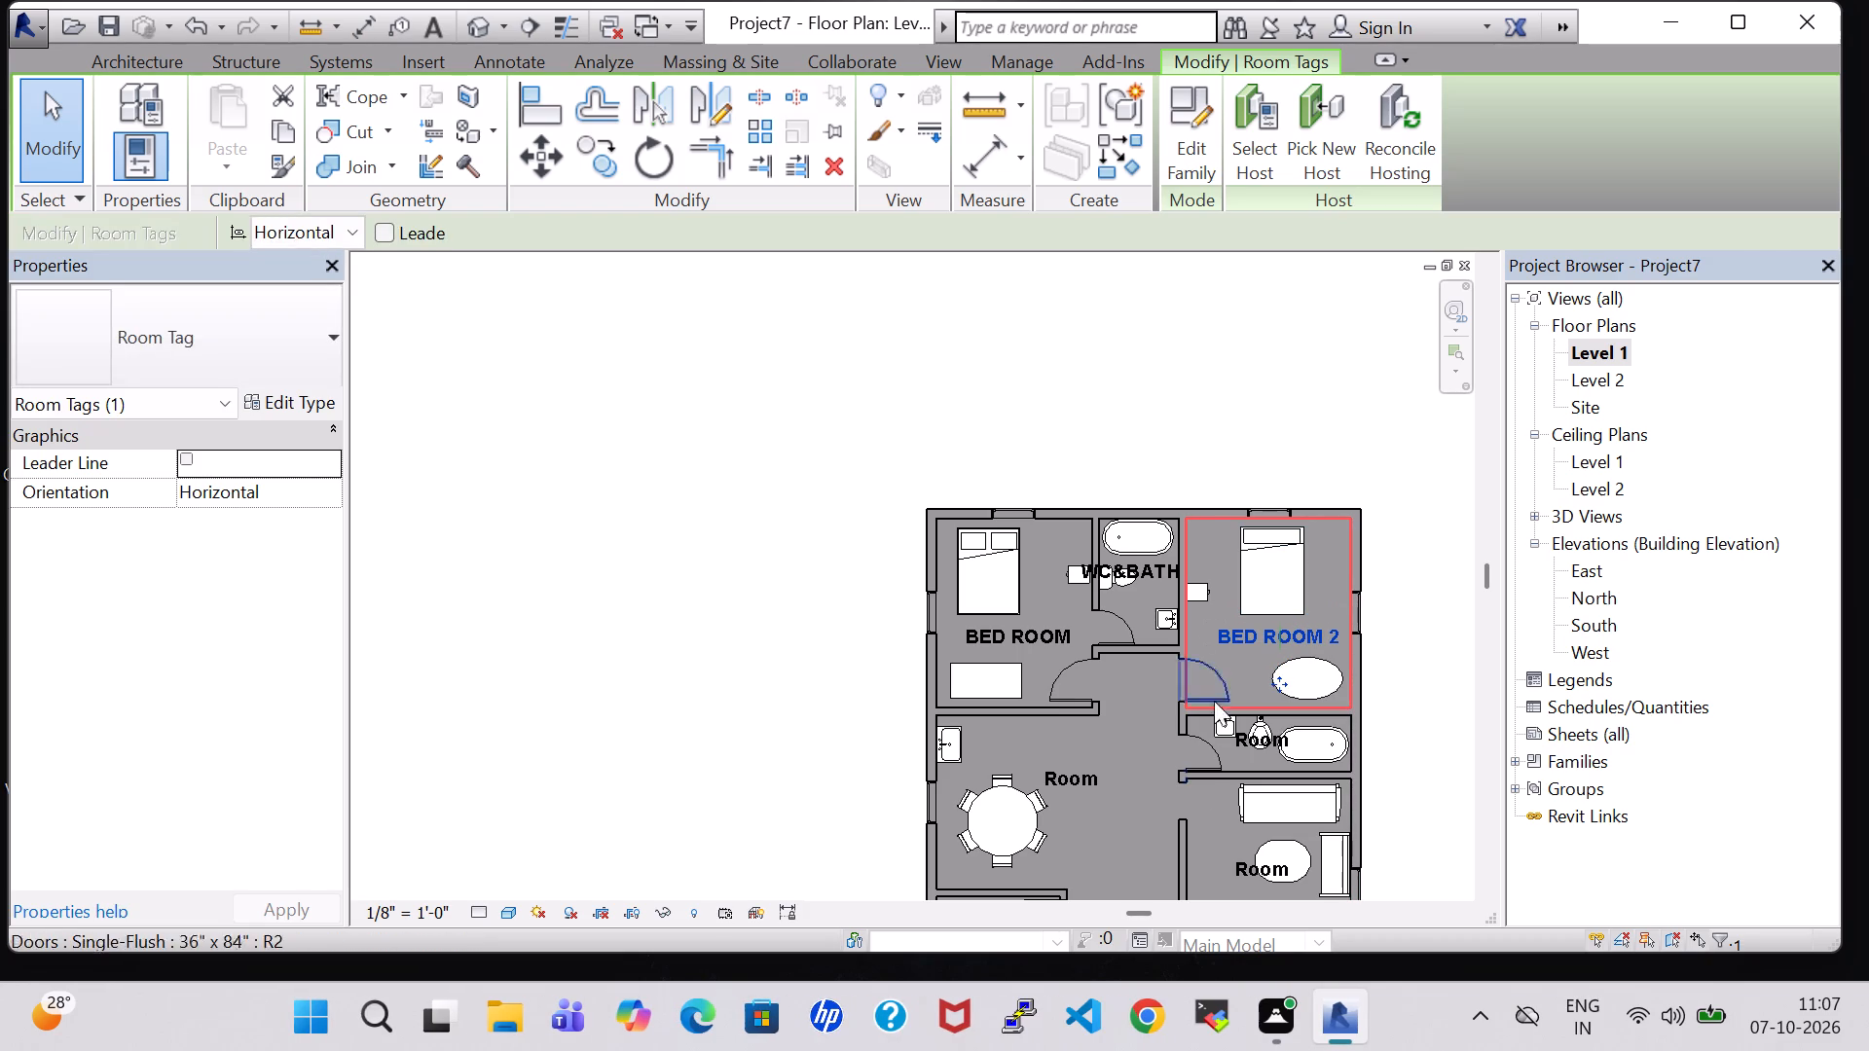
Rename the bathroom directly below BED ROOM 2 as WC7BATH through its tag.
click(1272, 744)
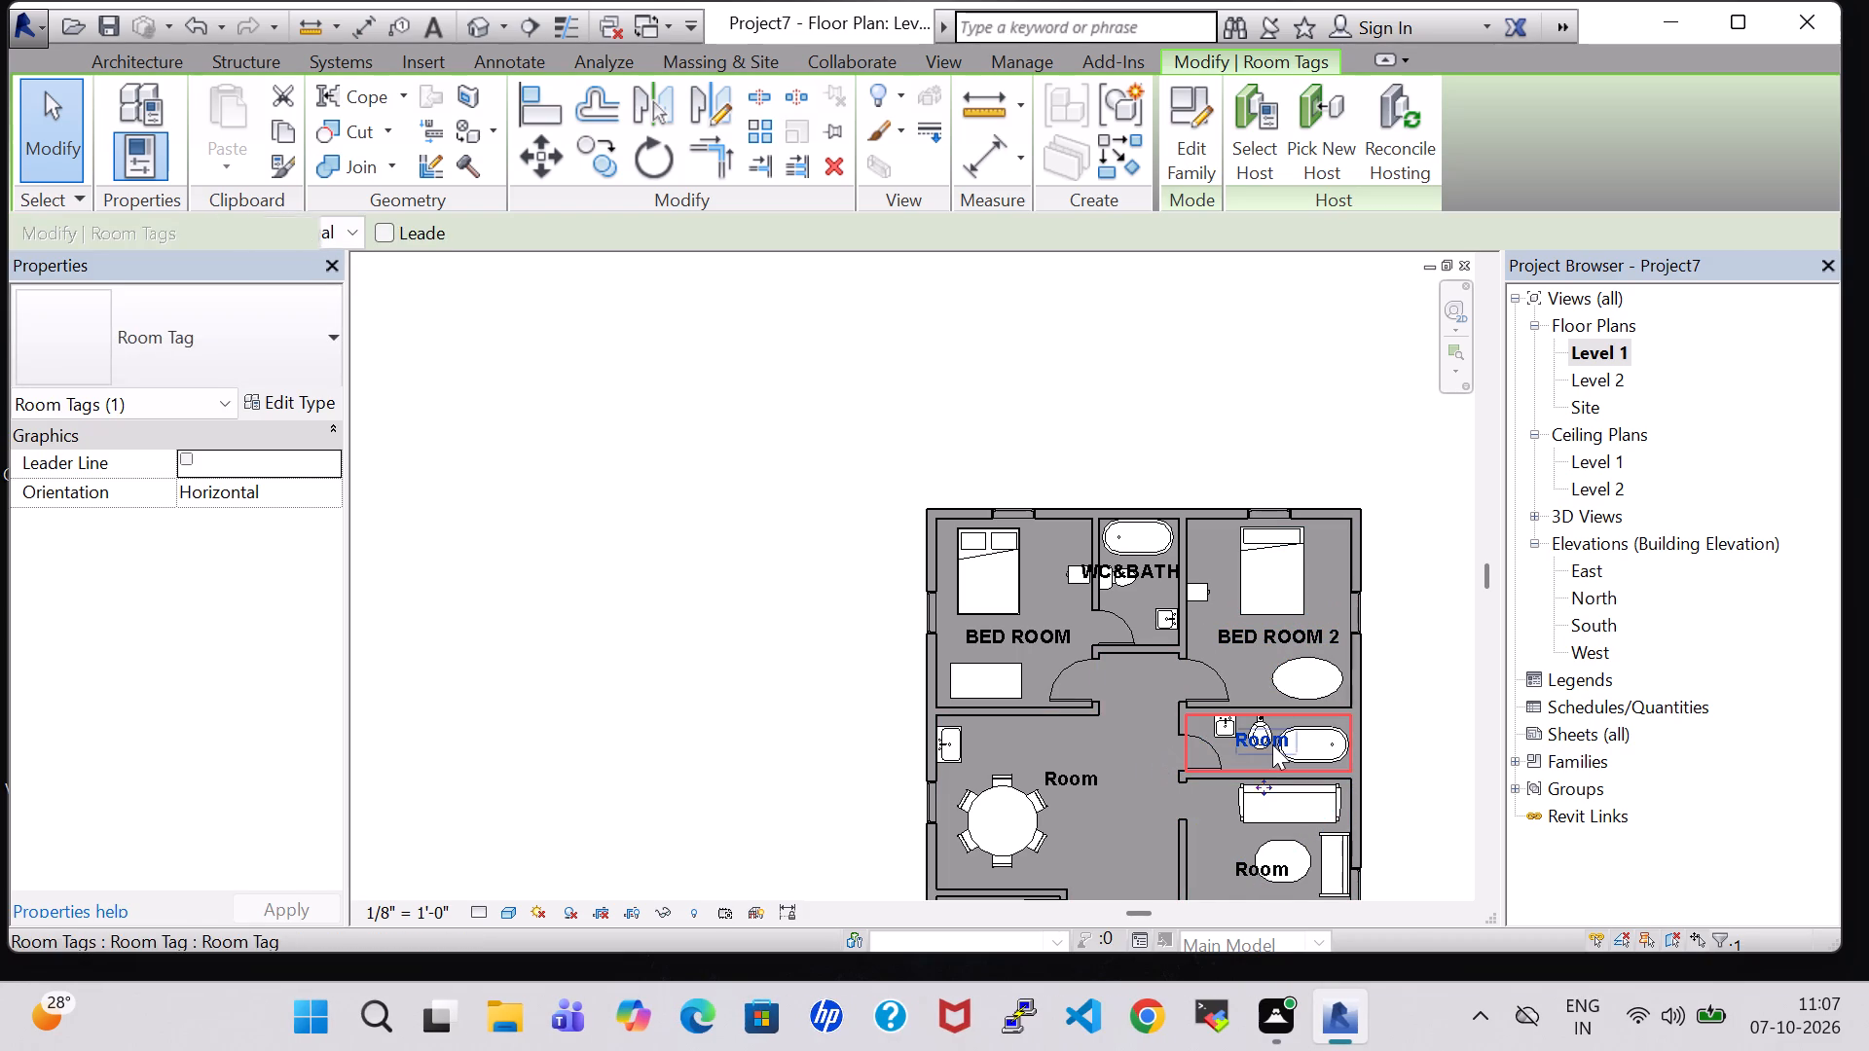
click(1272, 744)
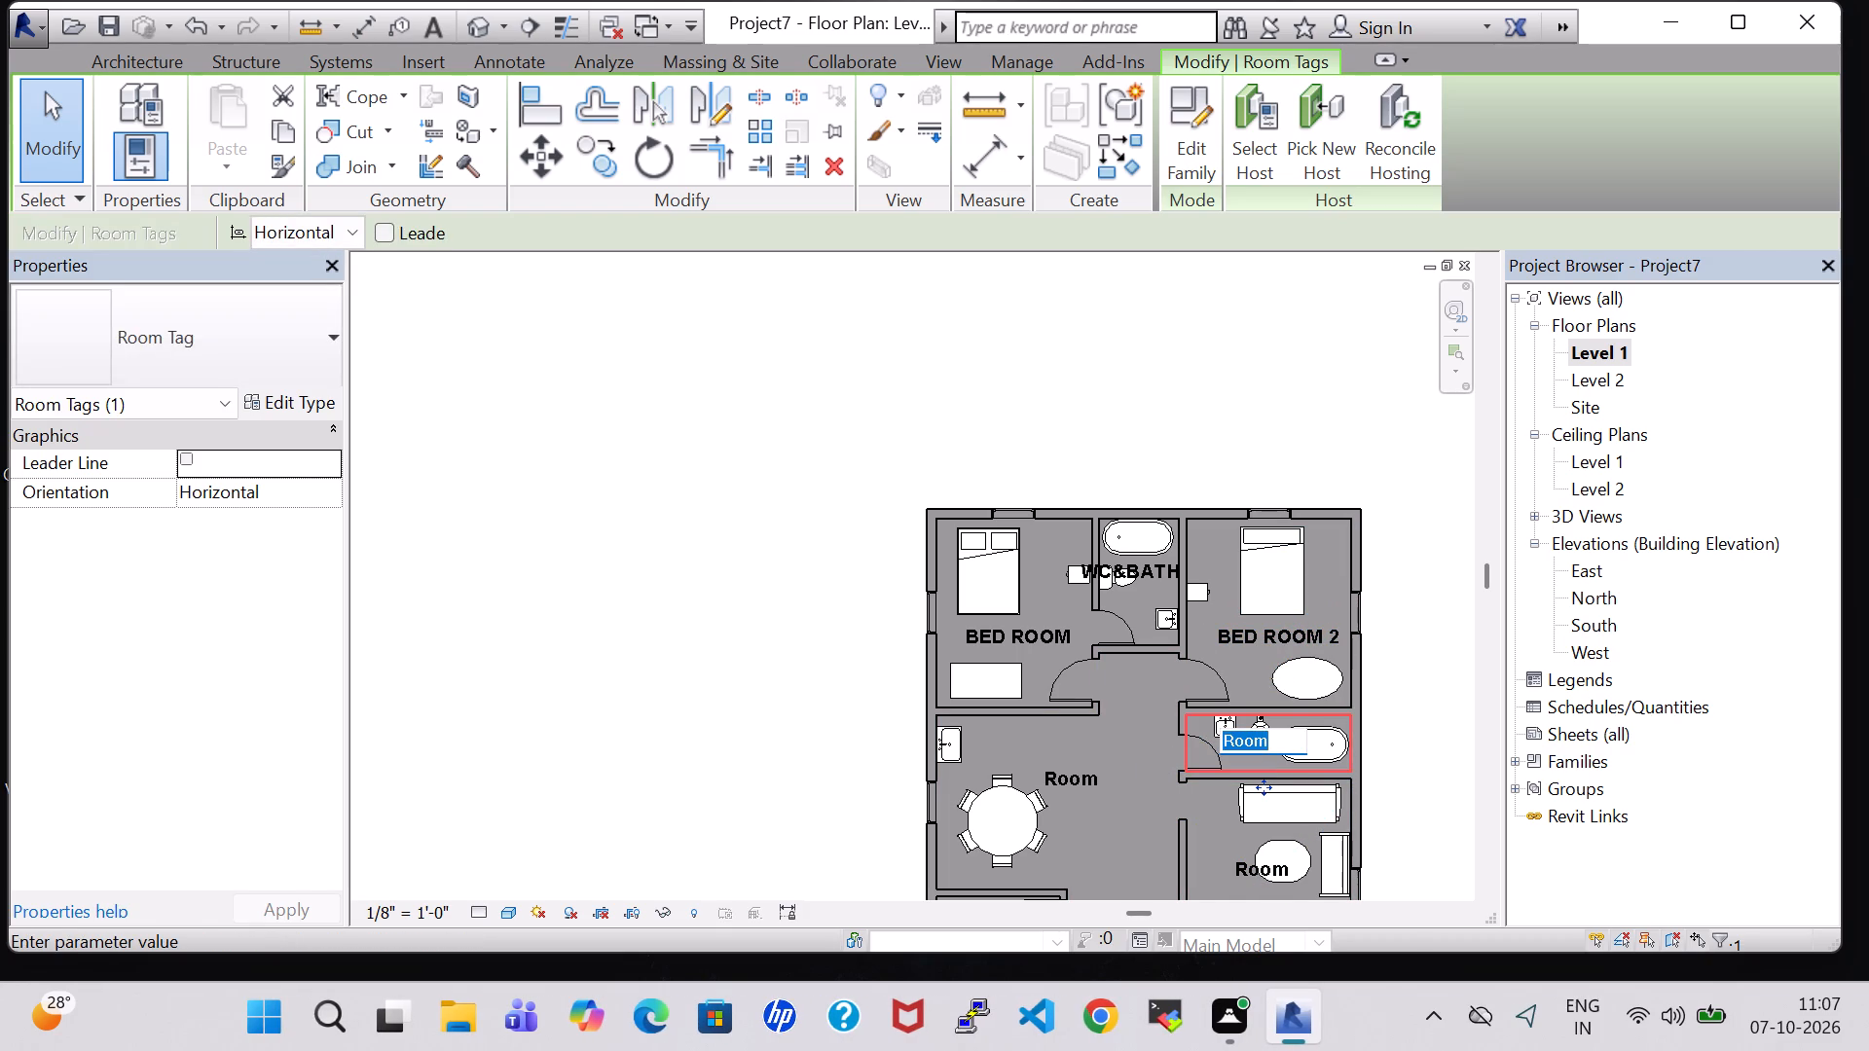
key(BackSpace)
text(WX)
key(space)
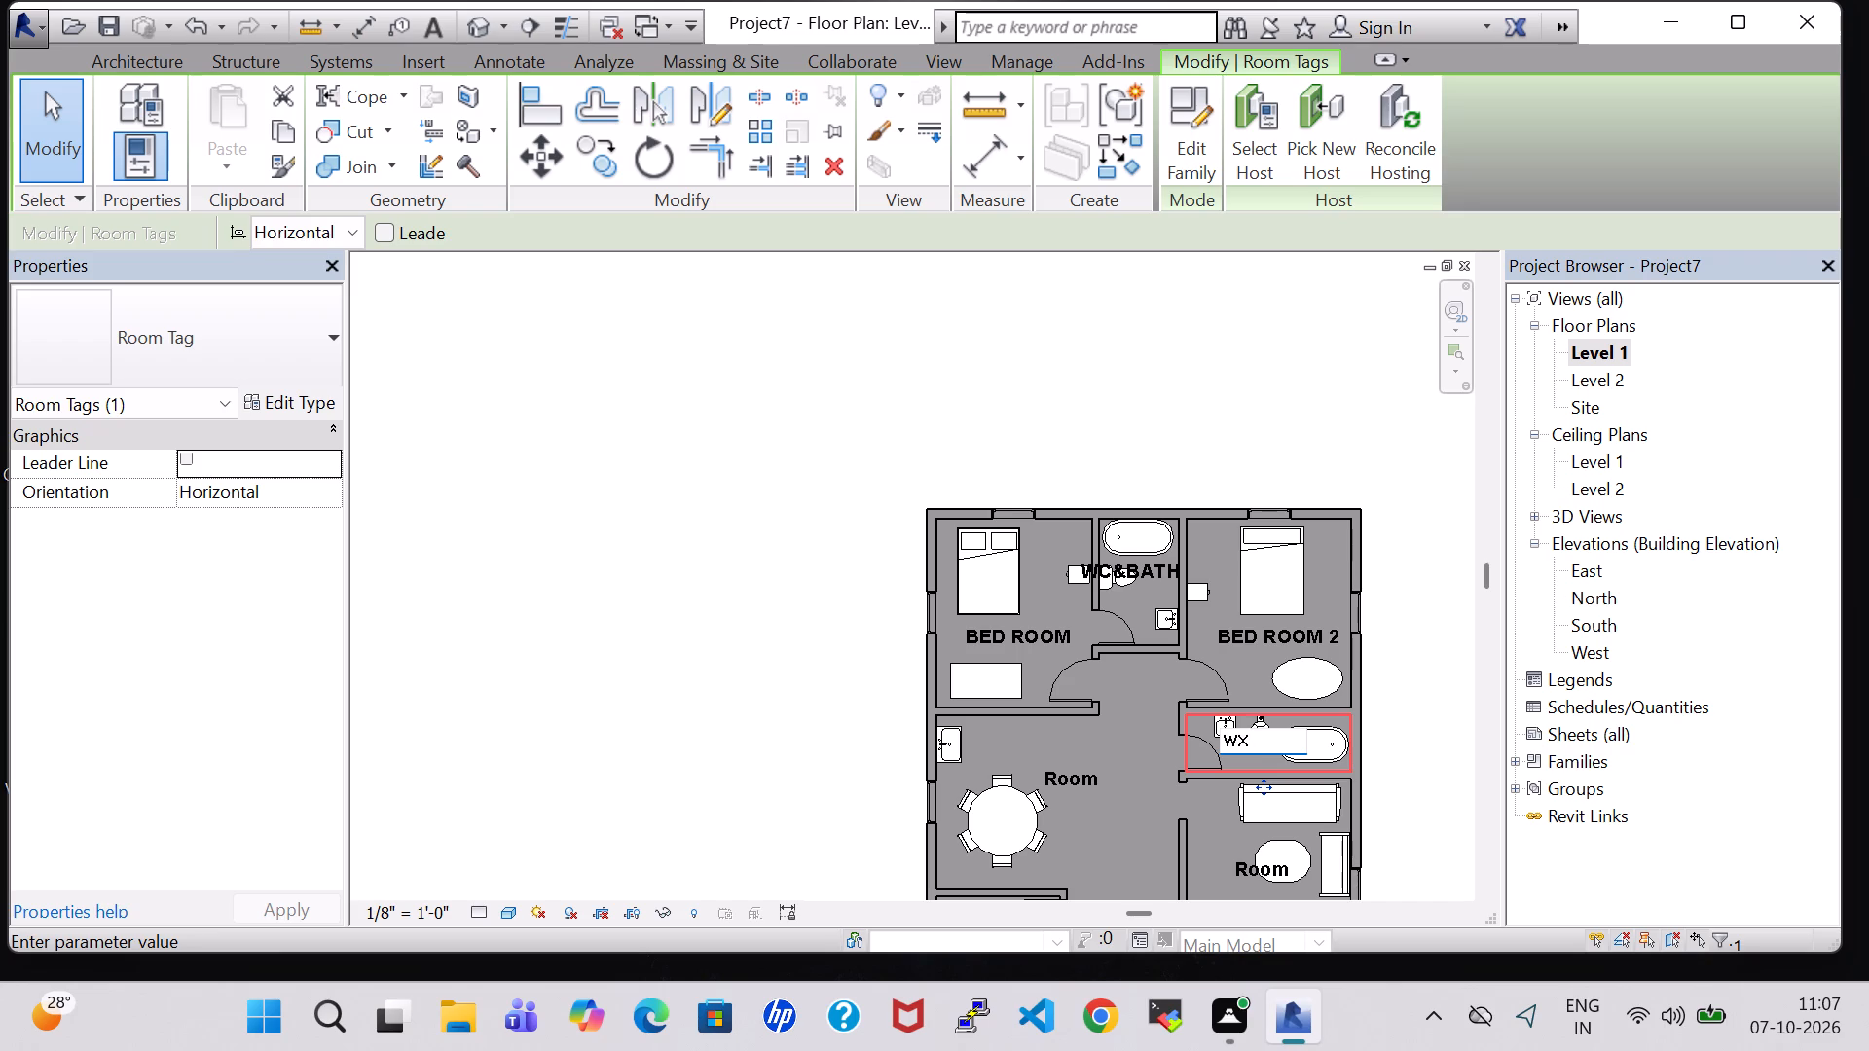
key(shift+ampersand)
key(BackSpace)
key(BackSpace)
key(BackSpace)
key(c)
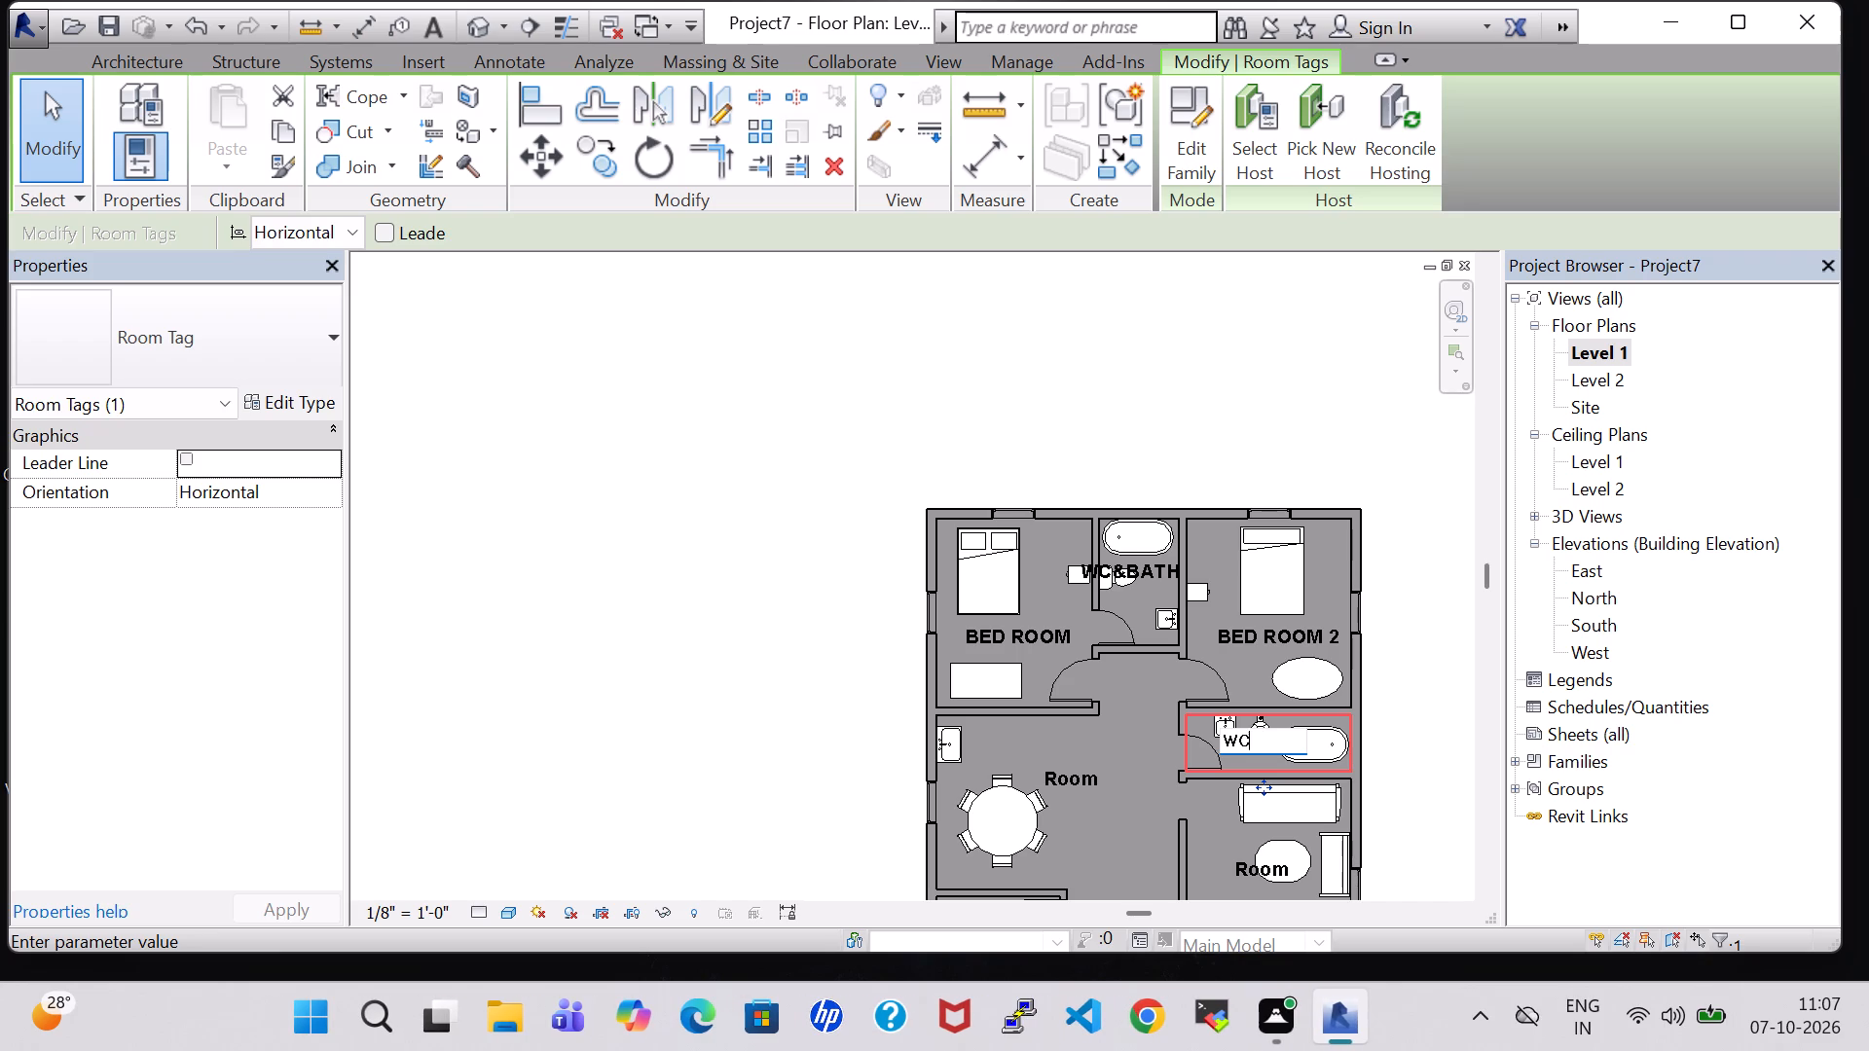
key(7)
text(BATH)
key(Return)
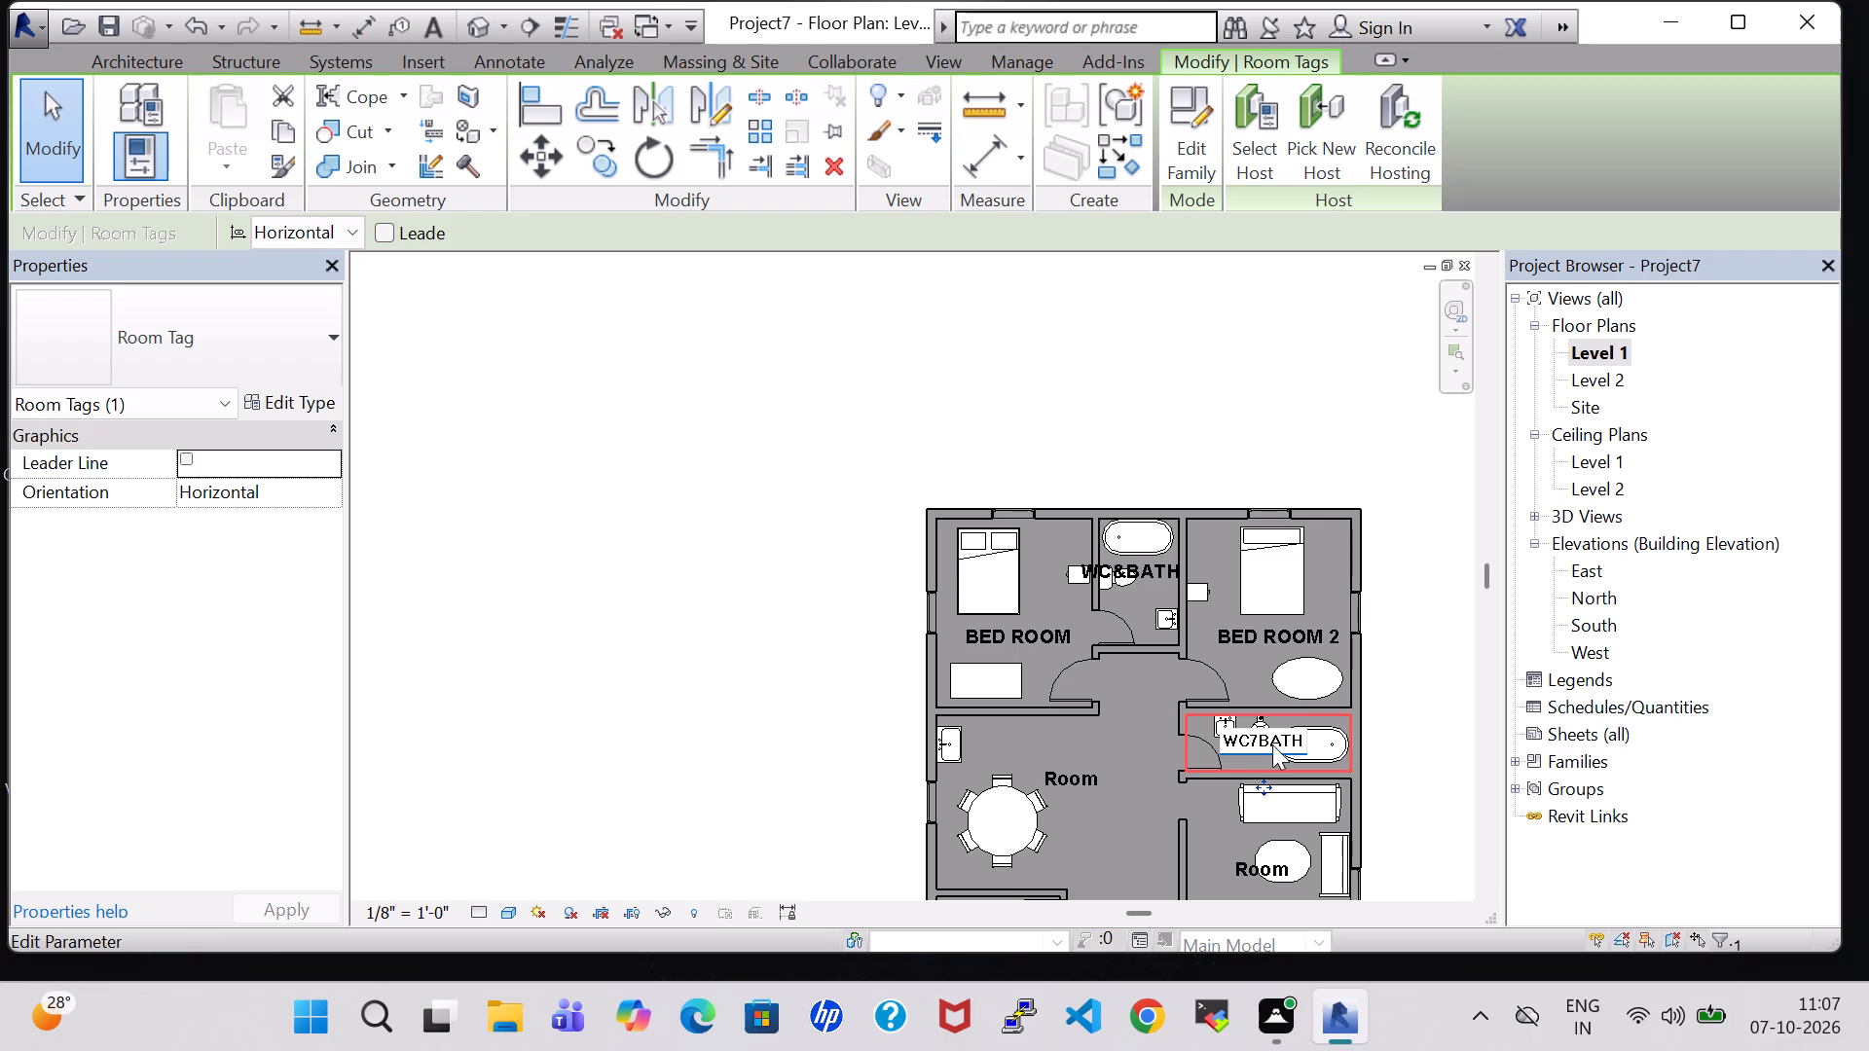
Nudge the tag of the bathroom below BED ROOM 2 slightly down and to the right.
key(Down)
key(Down)
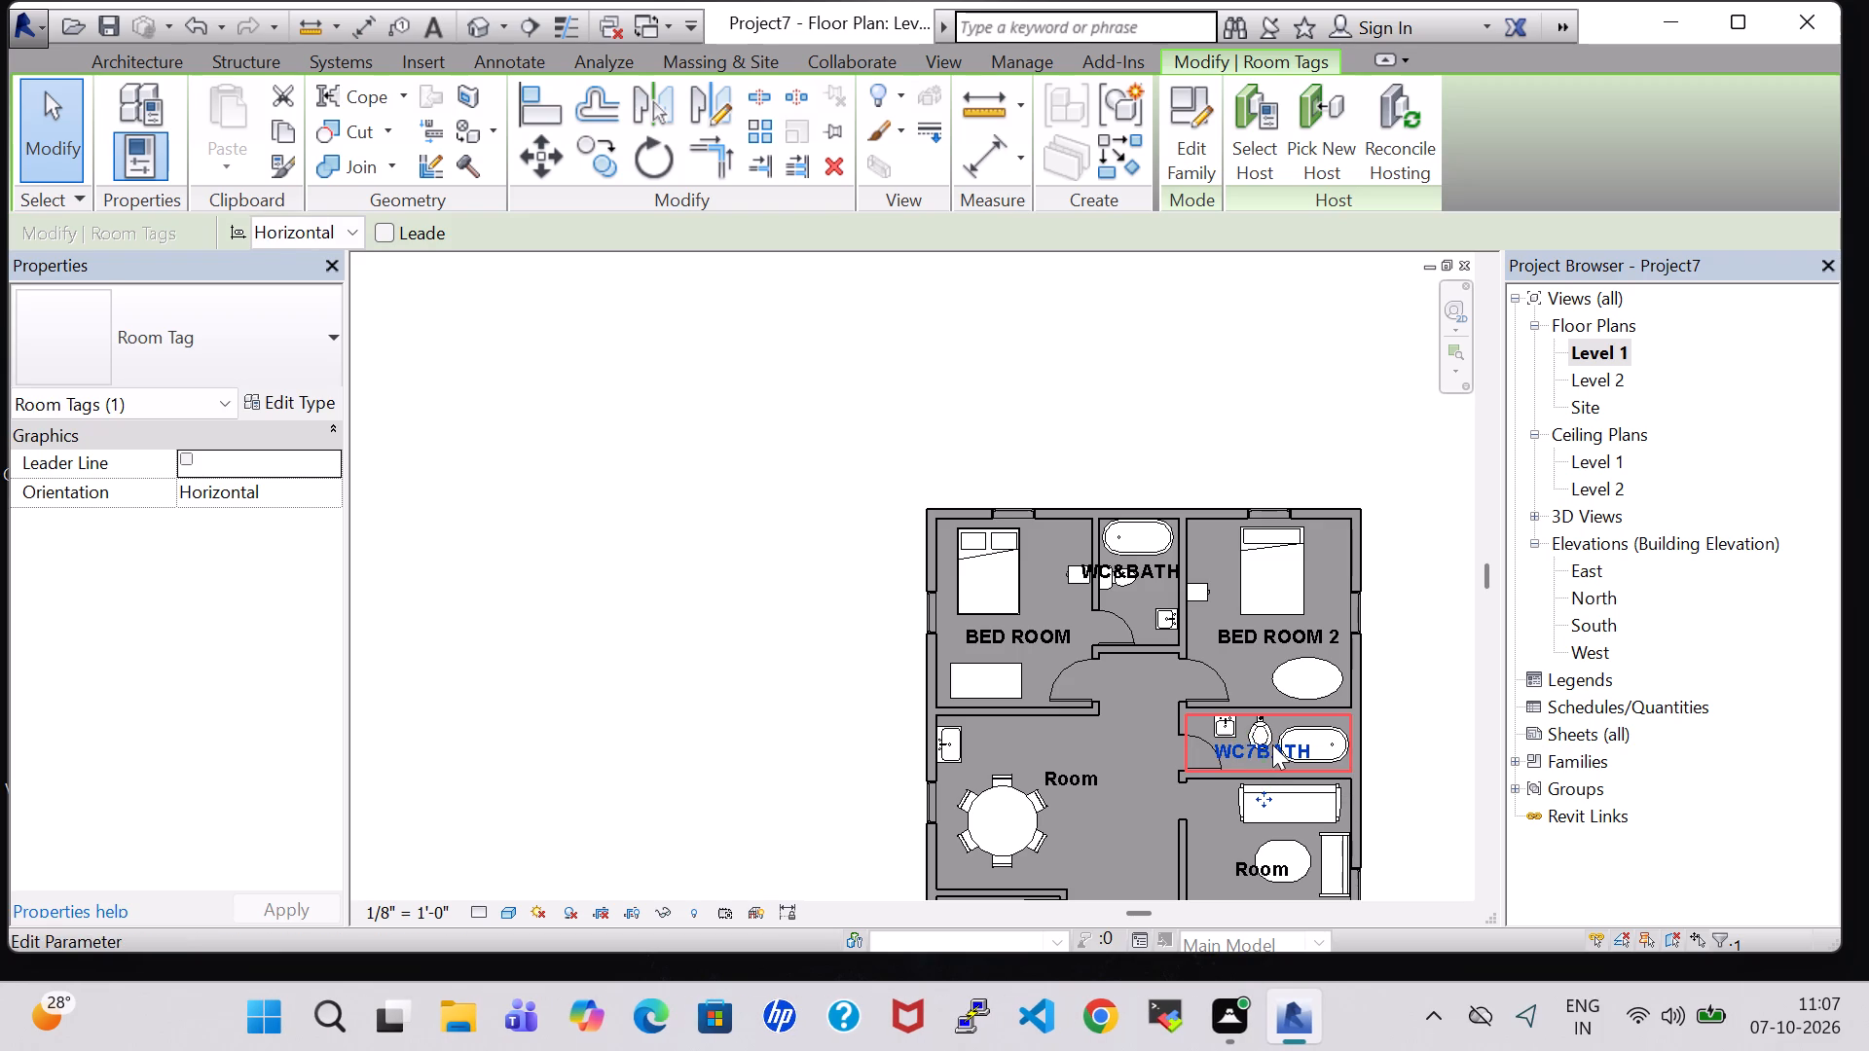
key(Up)
key(Right)
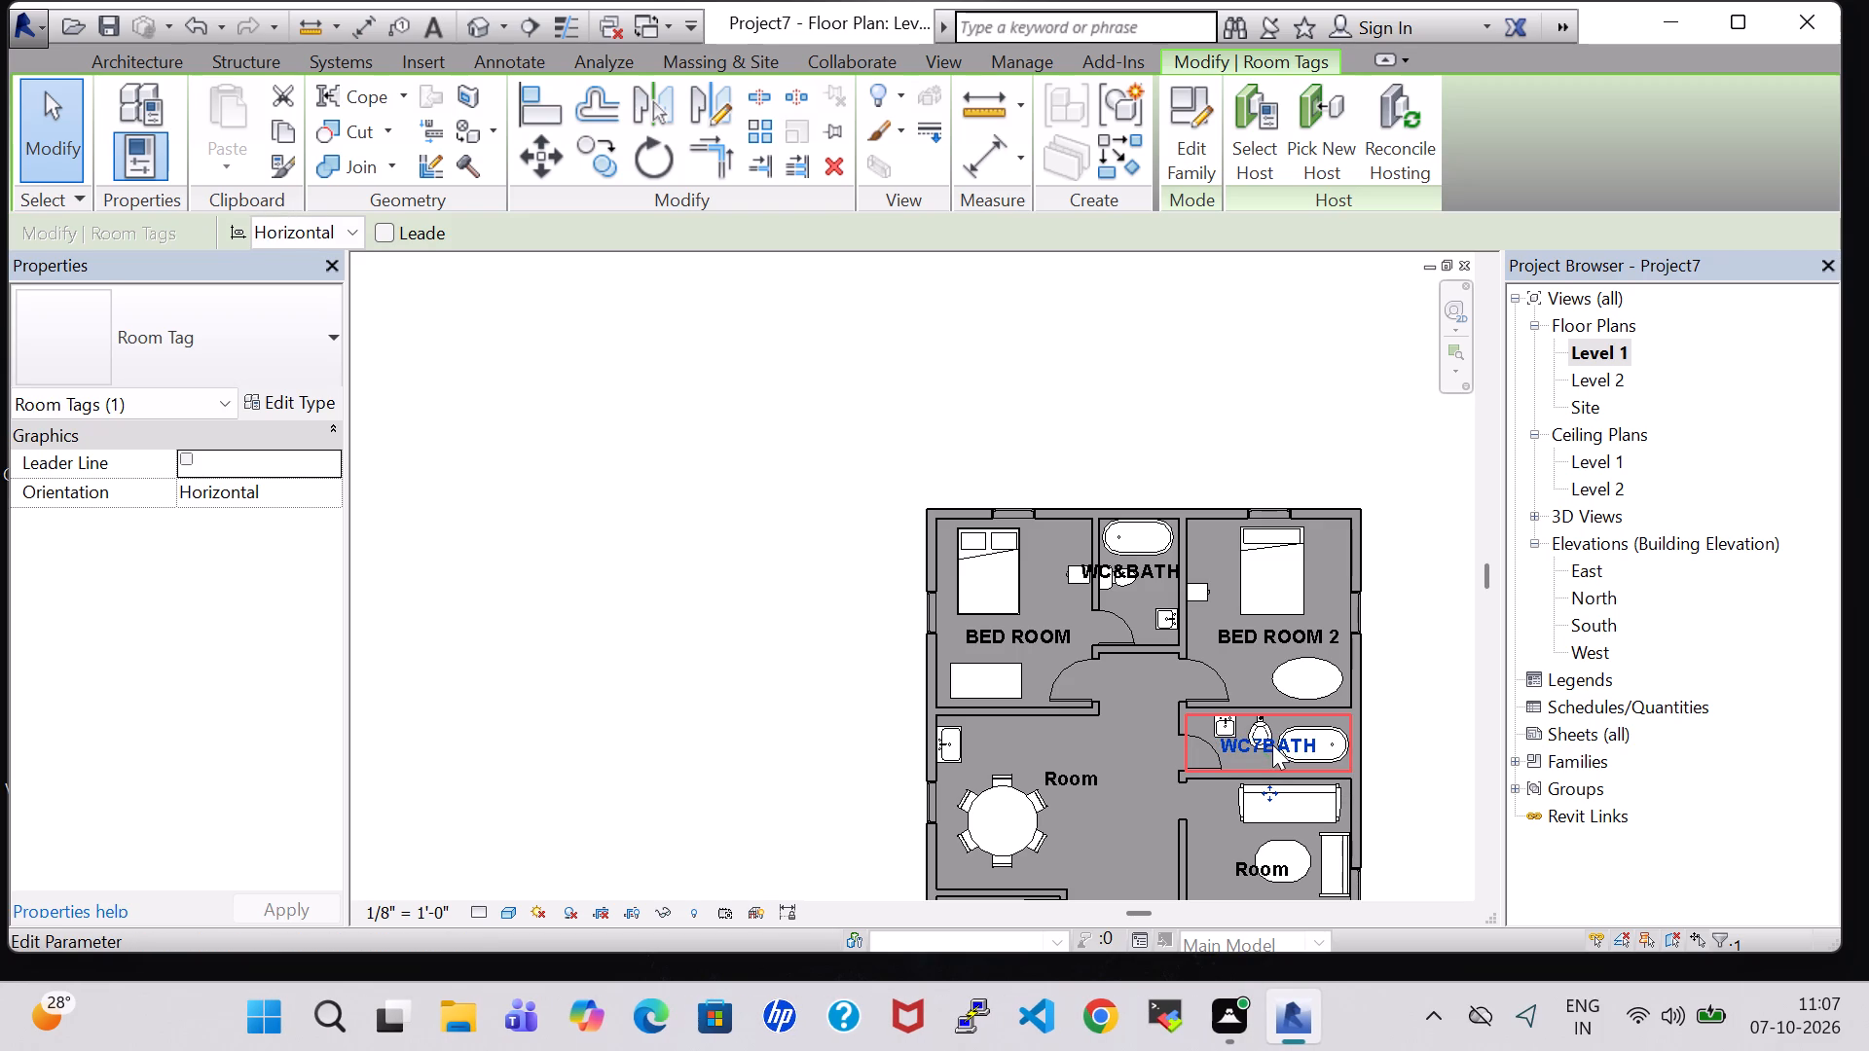
Rename the room with the round dining table as DINING HALL through its tag.
click(1081, 783)
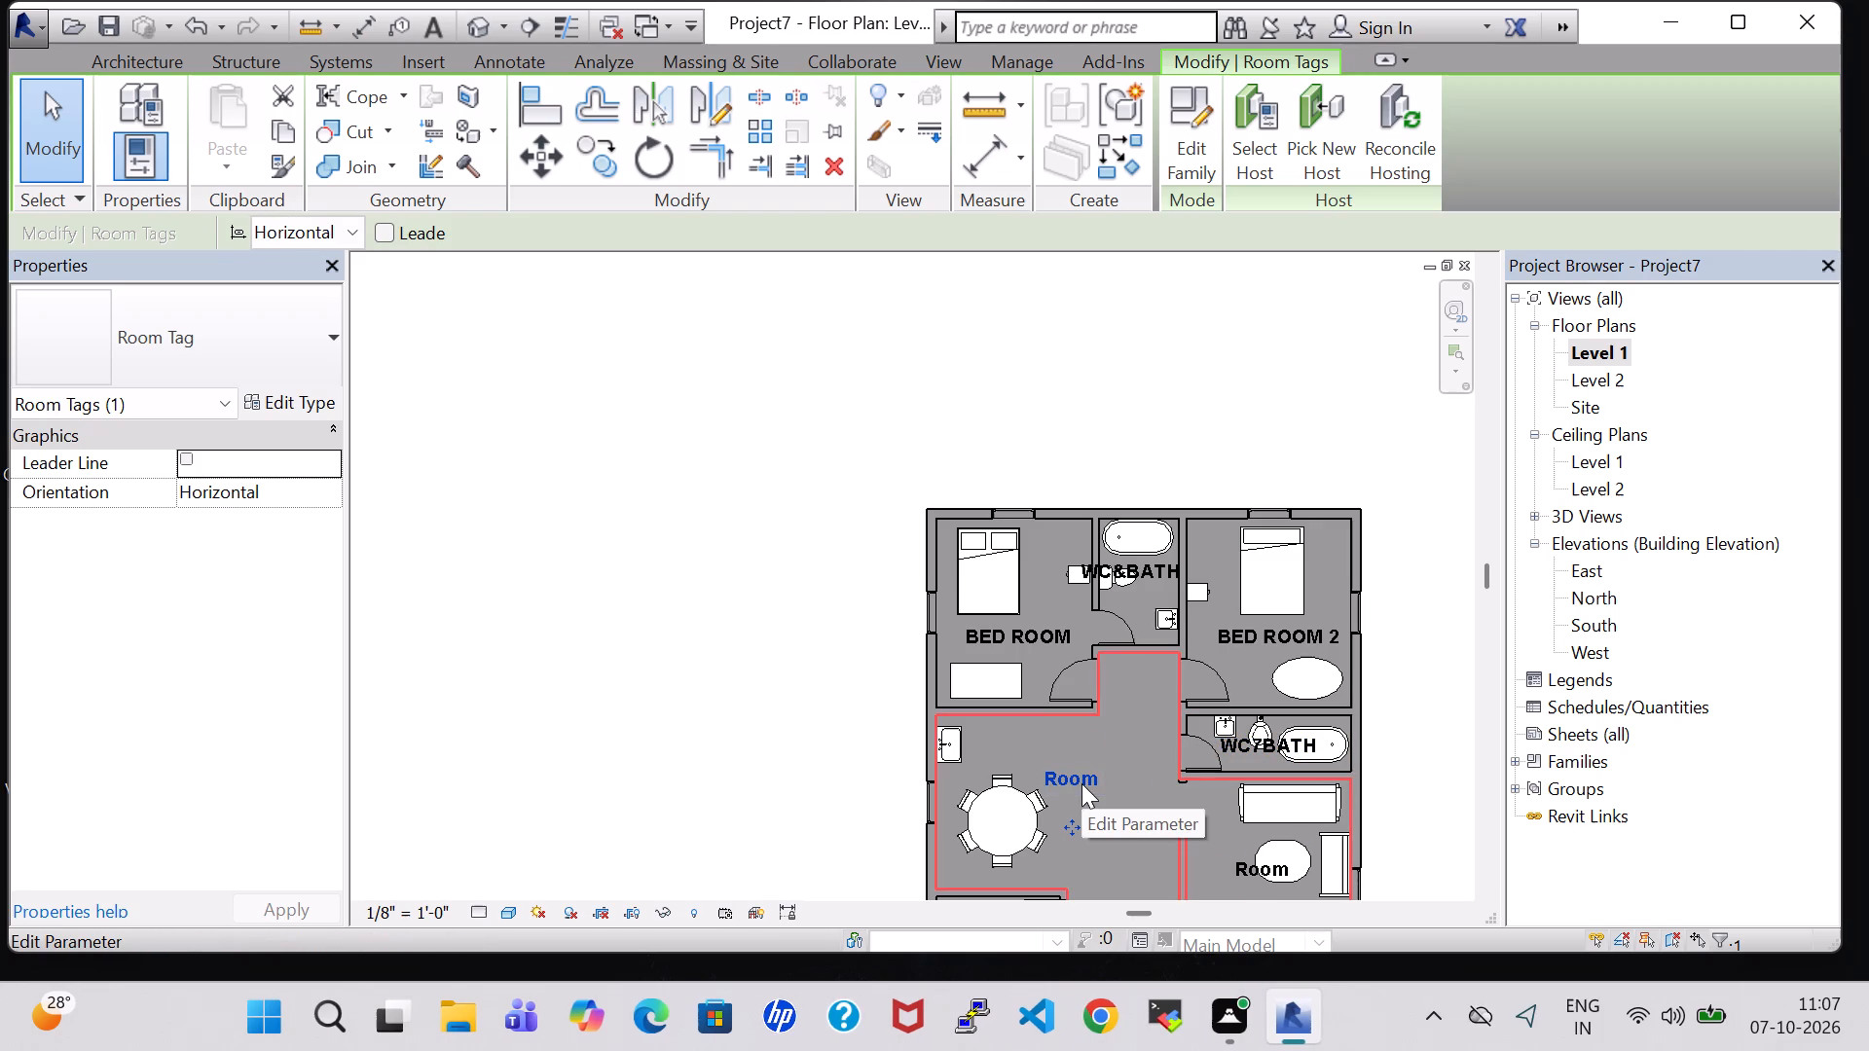
key(Return)
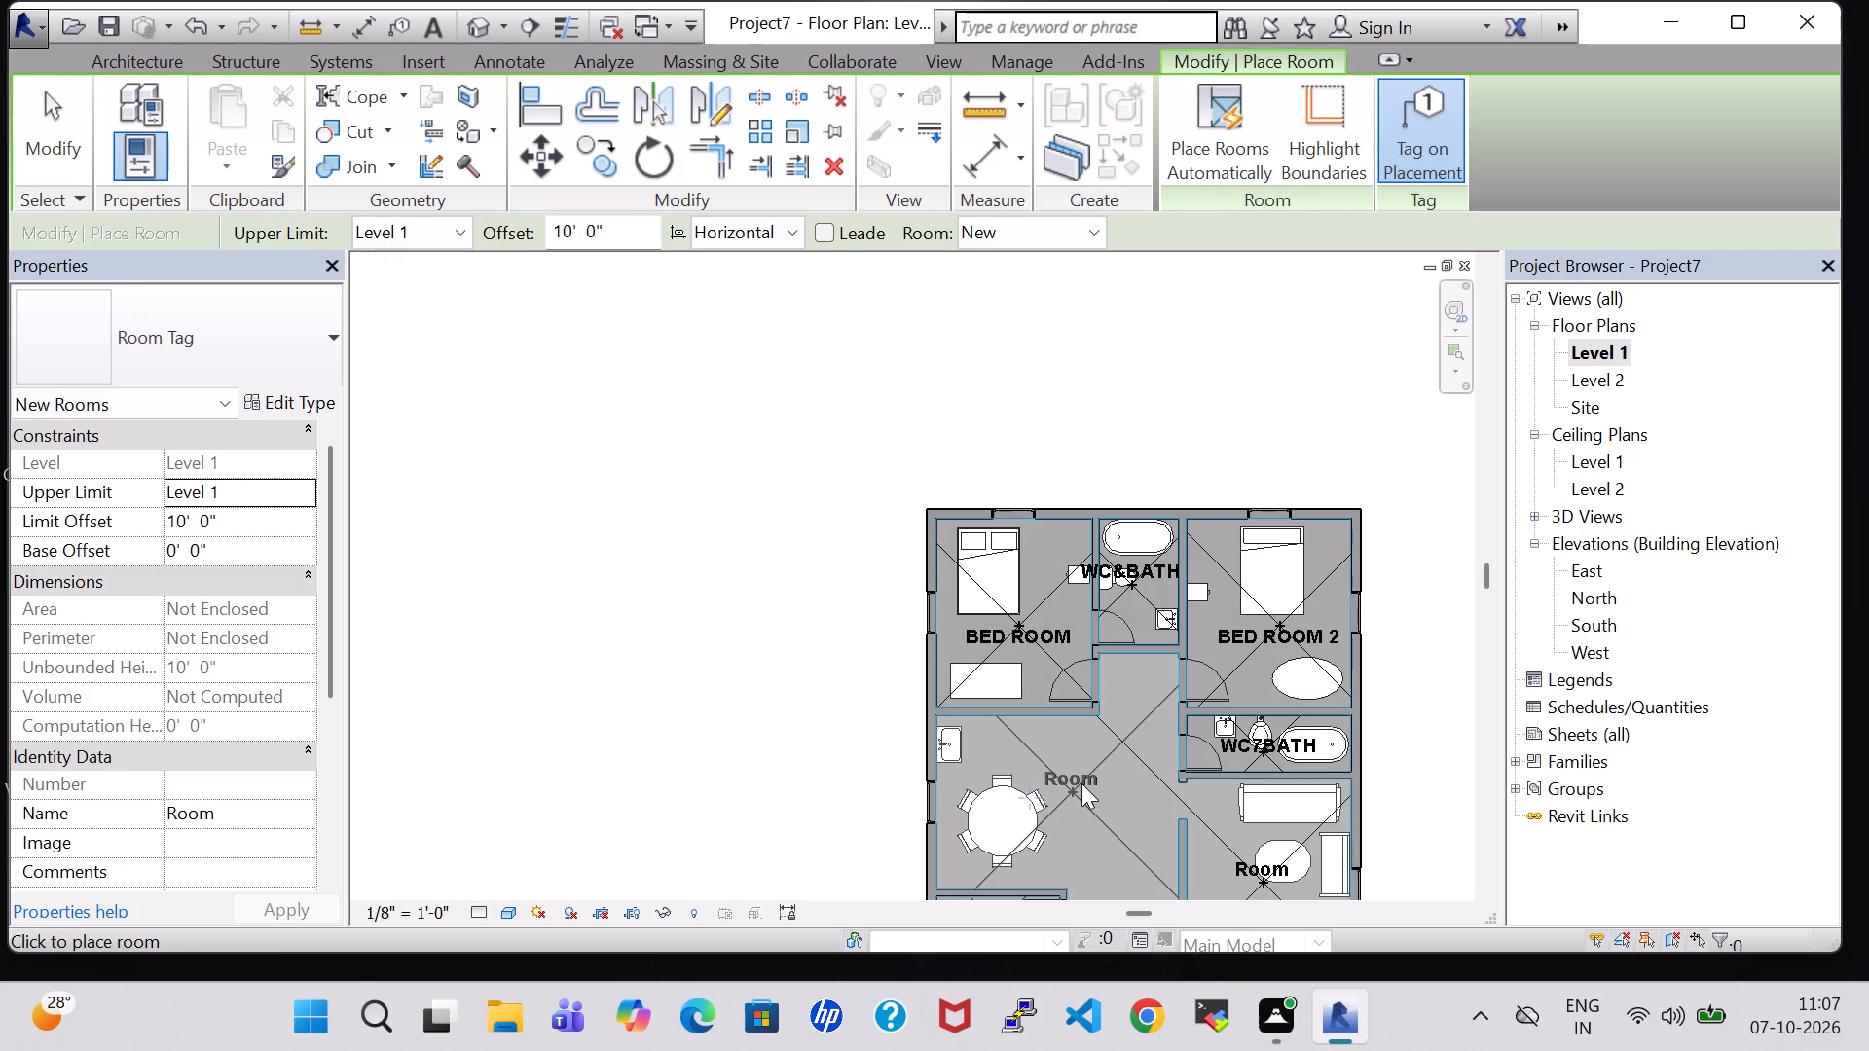
key(Escape)
click(1081, 783)
click(1081, 783)
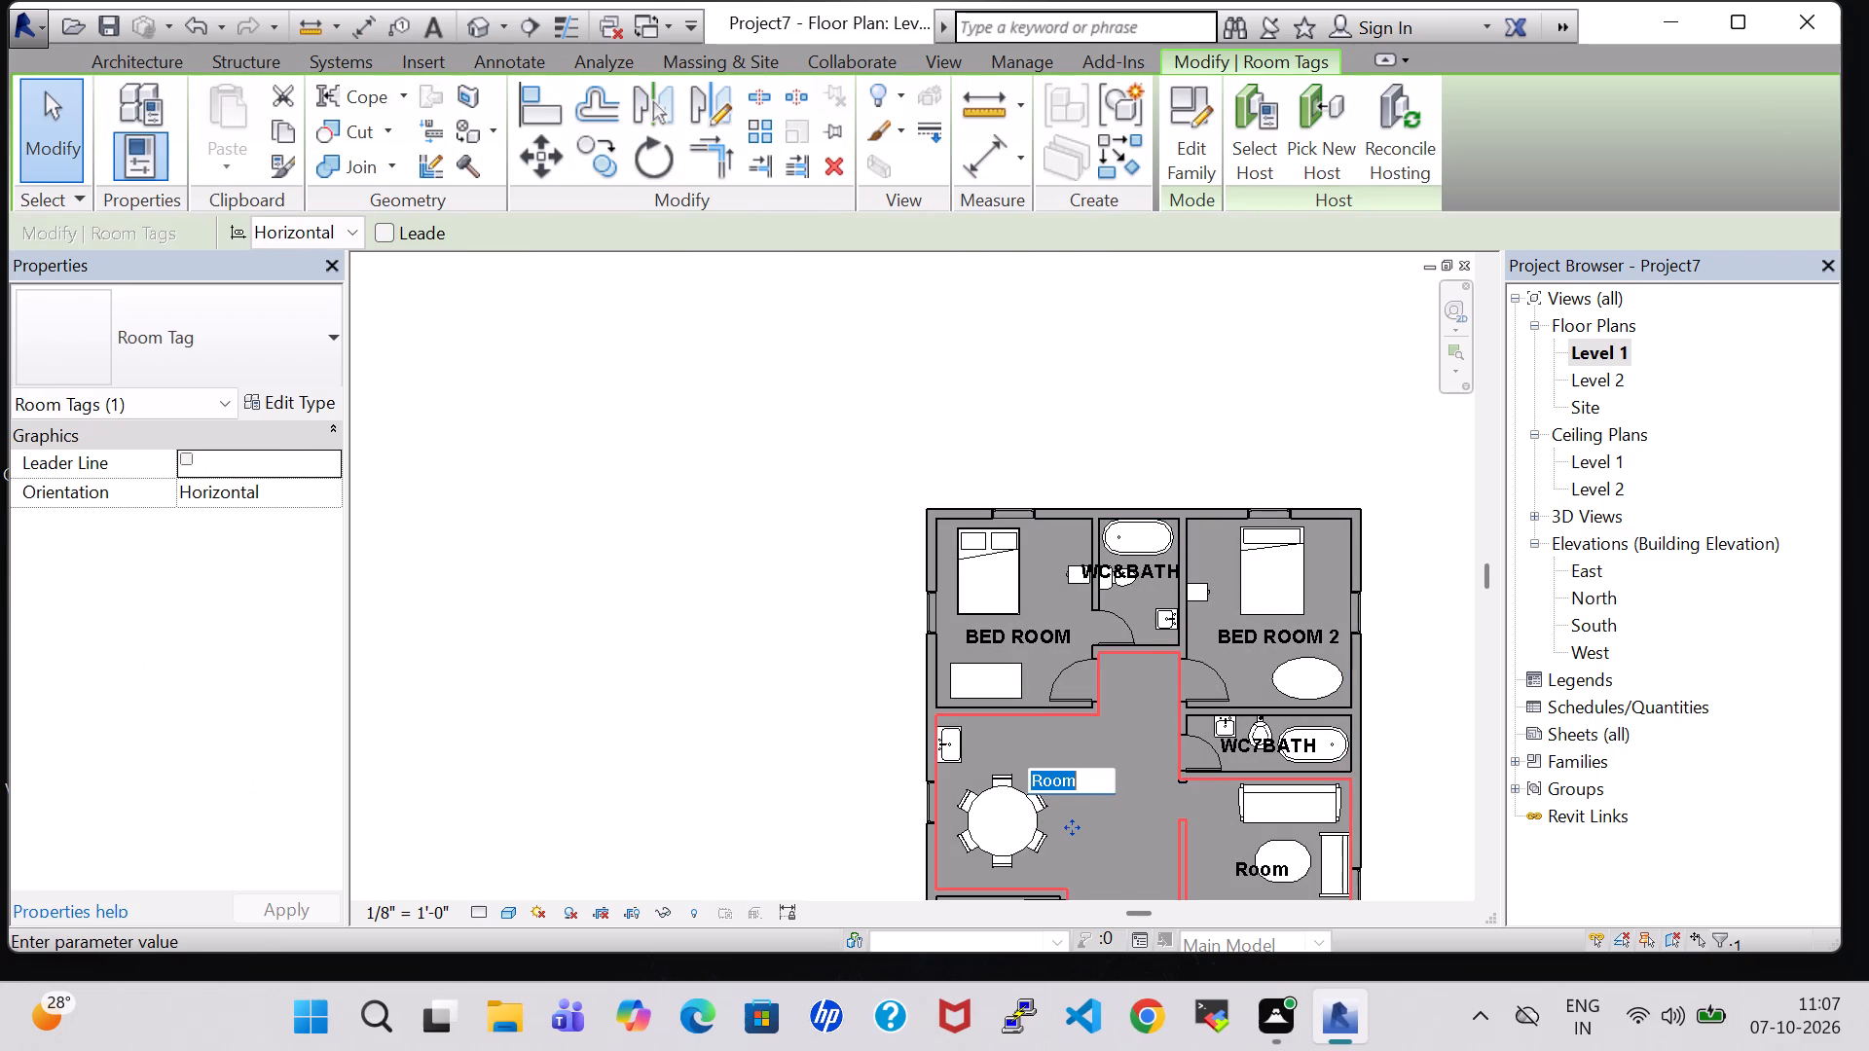
key(BackSpace)
text(DINING)
key(space)
text(HALL)
key(Return)
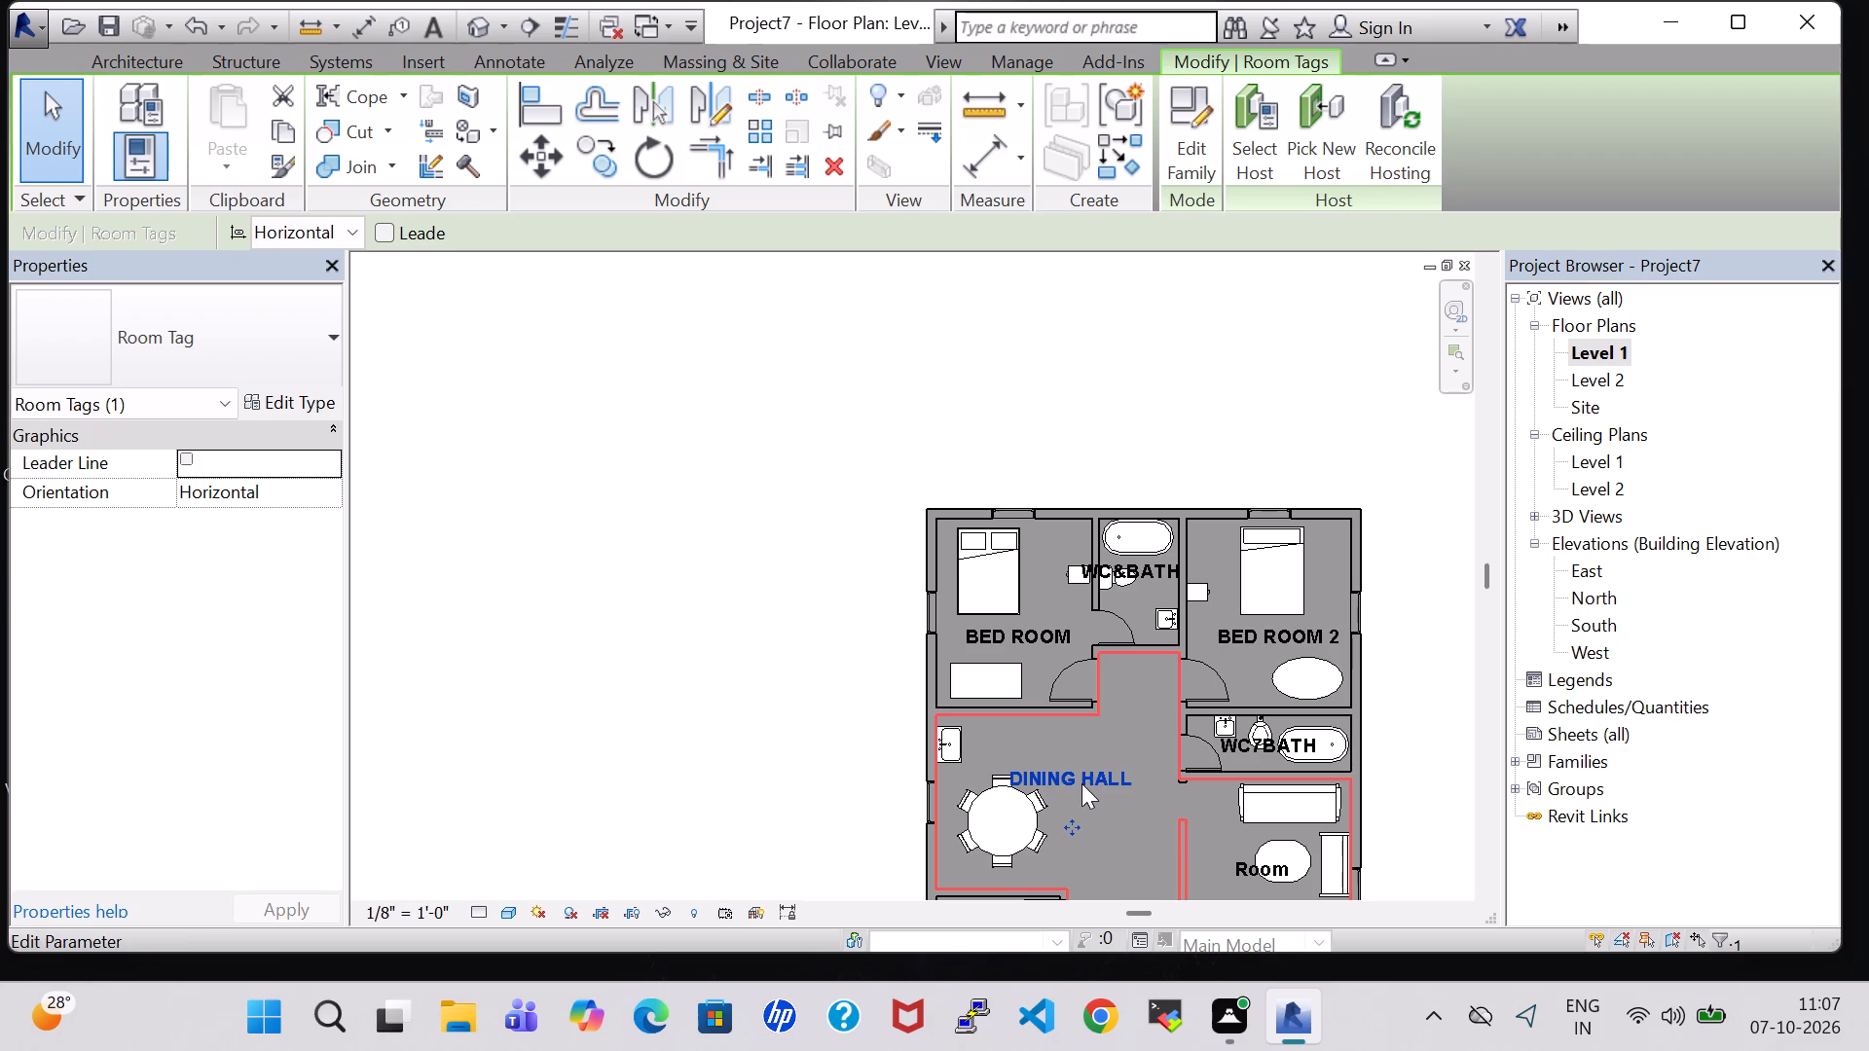
Nudge the DINING HALL tag right and down so it sits beside the round dining table.
click(1081, 783)
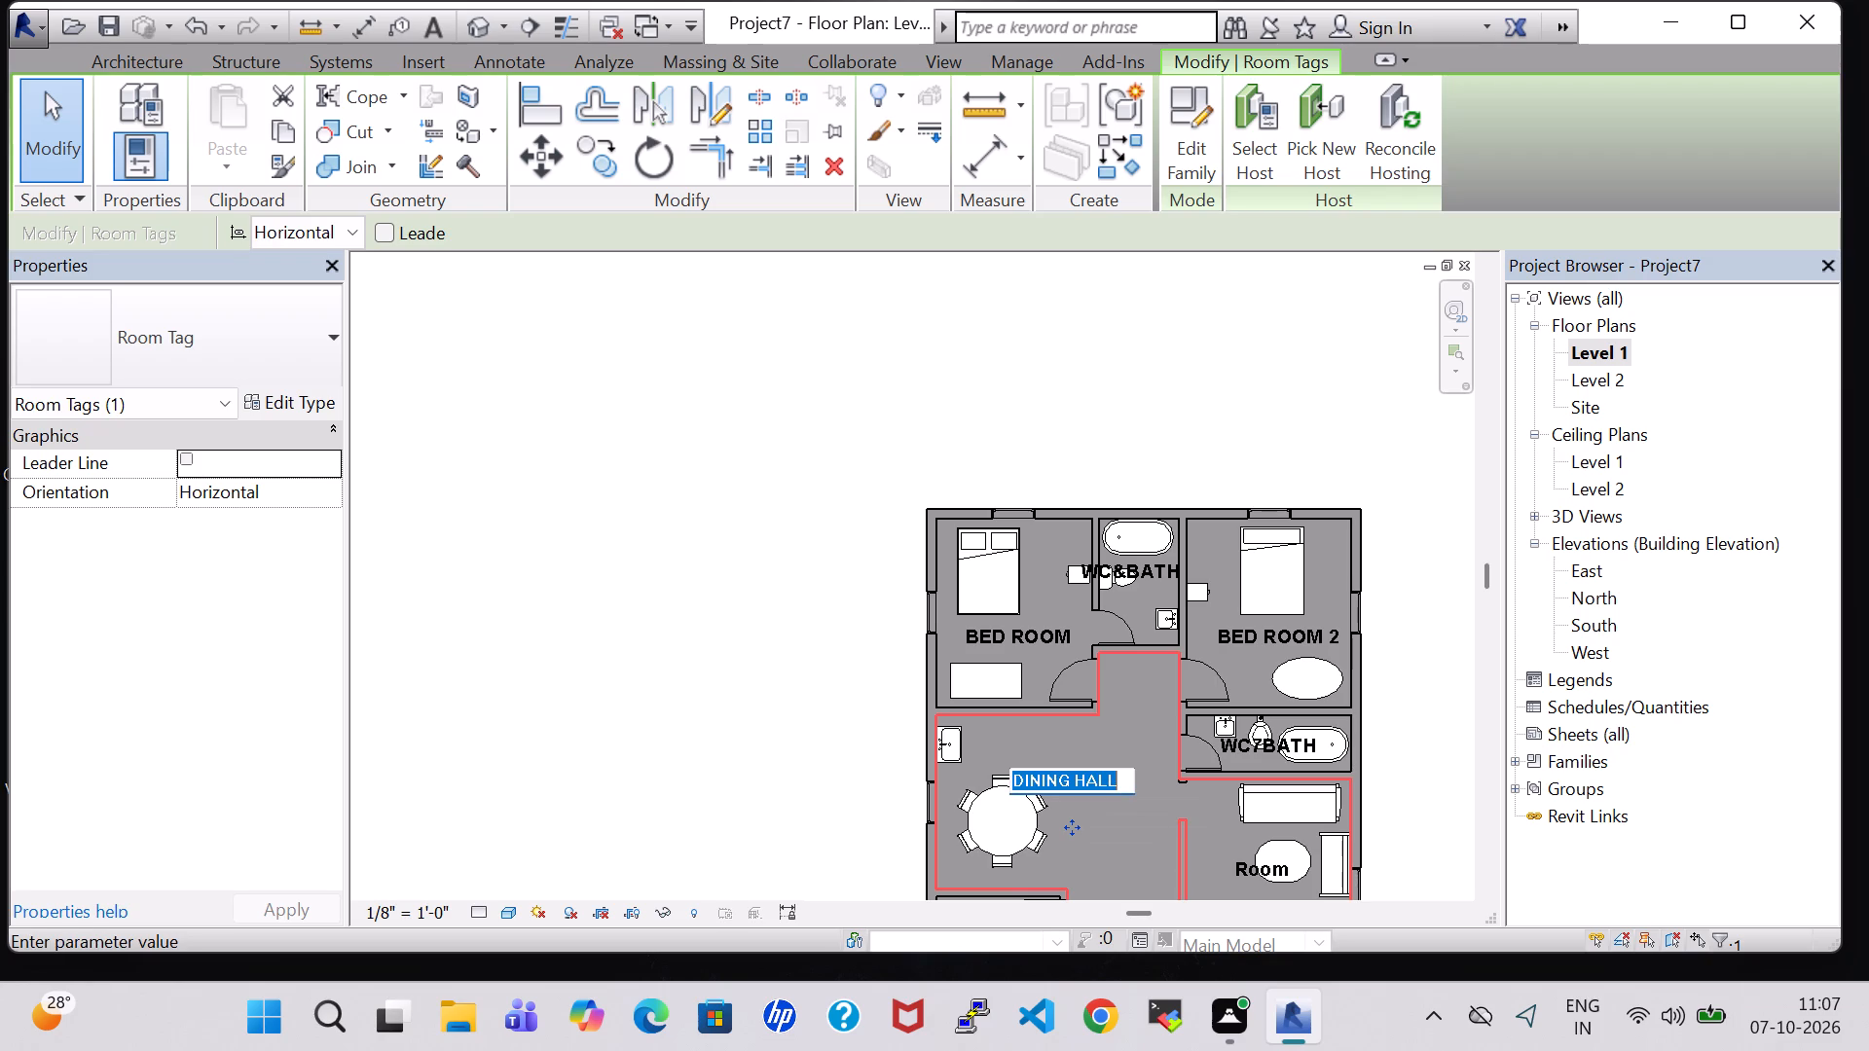
click(1088, 819)
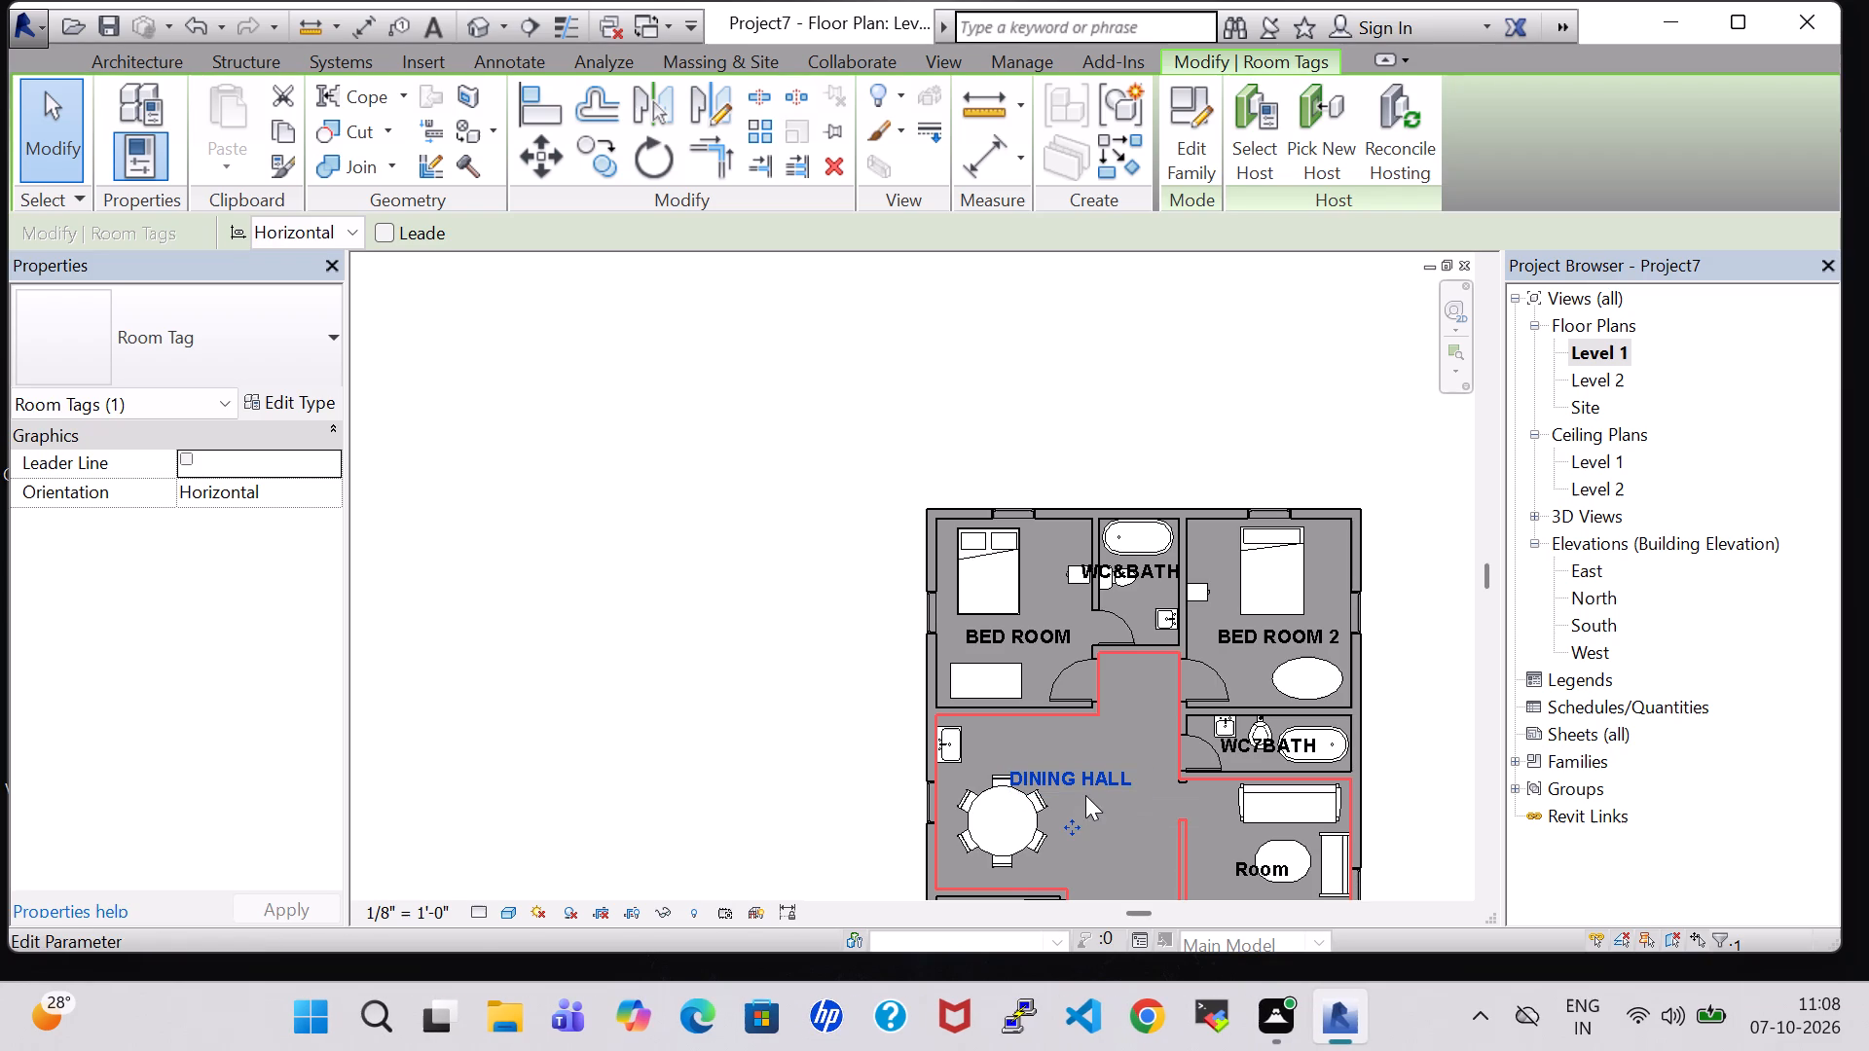
key(Right)
key(Right)
key(Right)
key(Right)
key(Right)
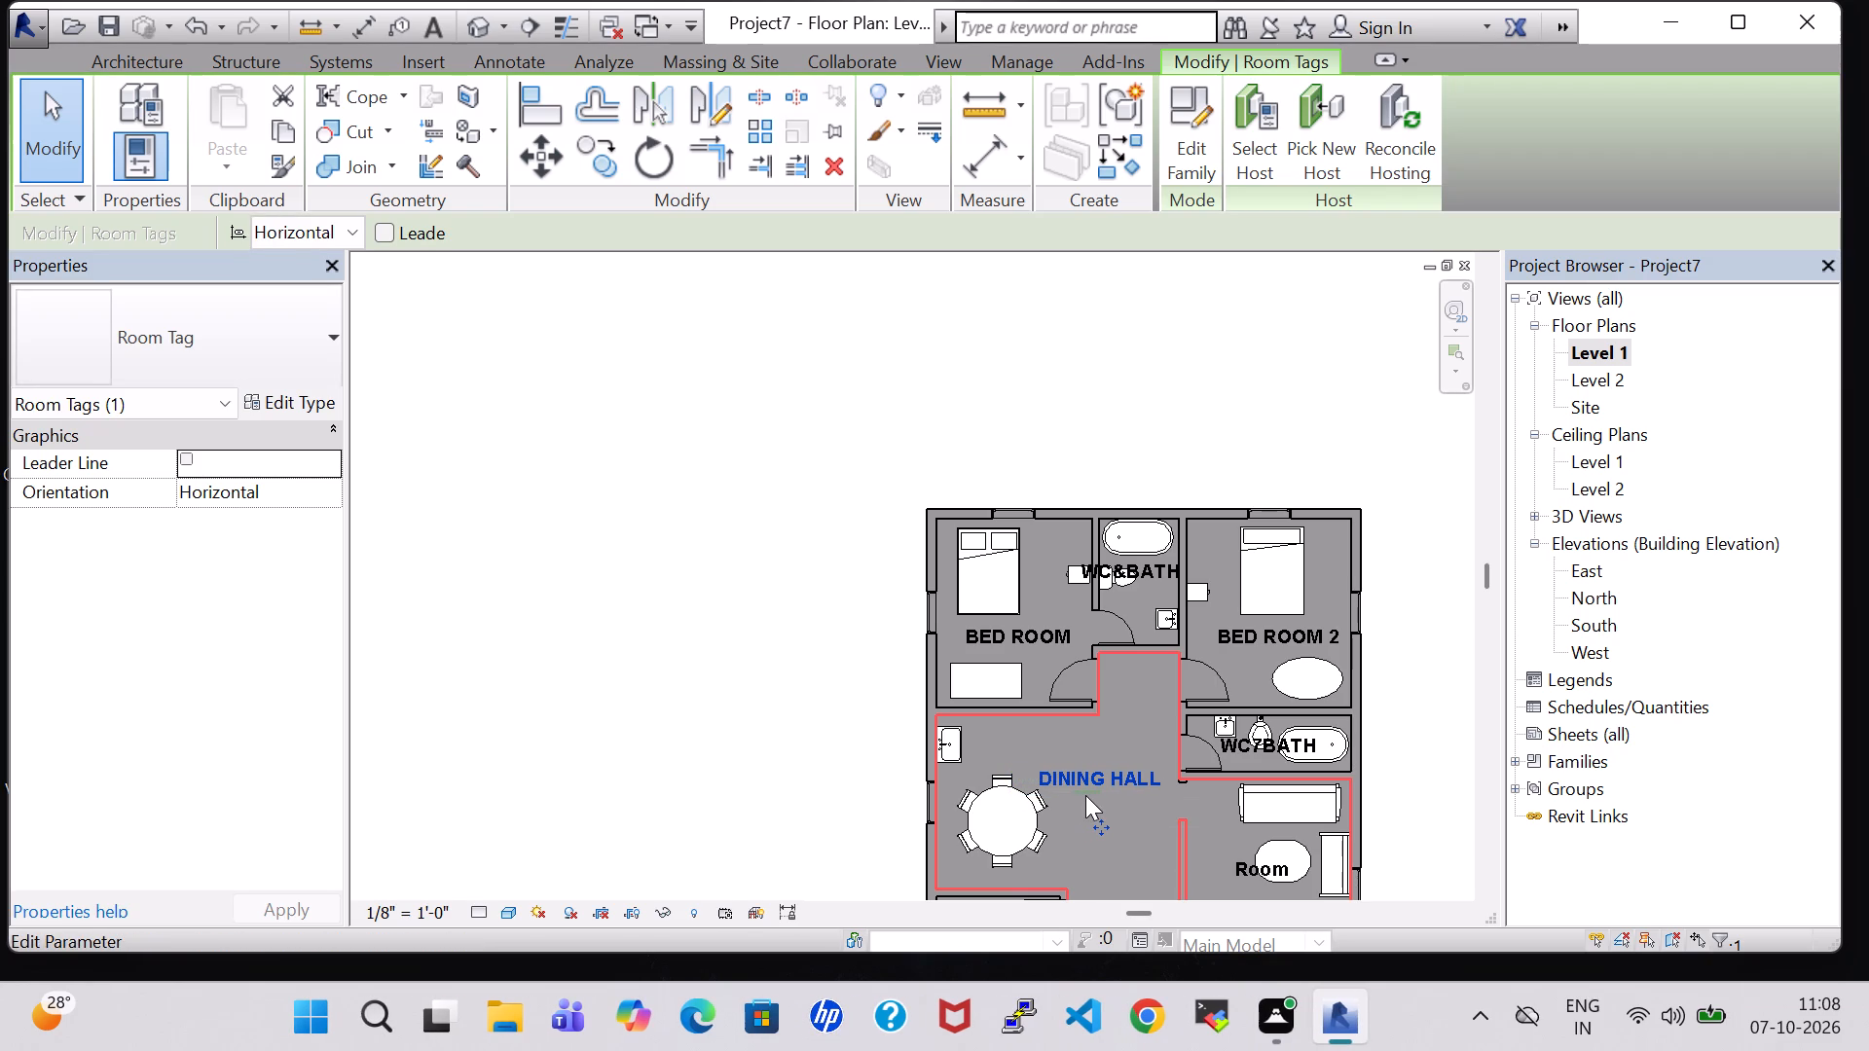
key(Down)
key(Down)
key(Down)
key(Down)
key(Down)
key(Down)
key(Down)
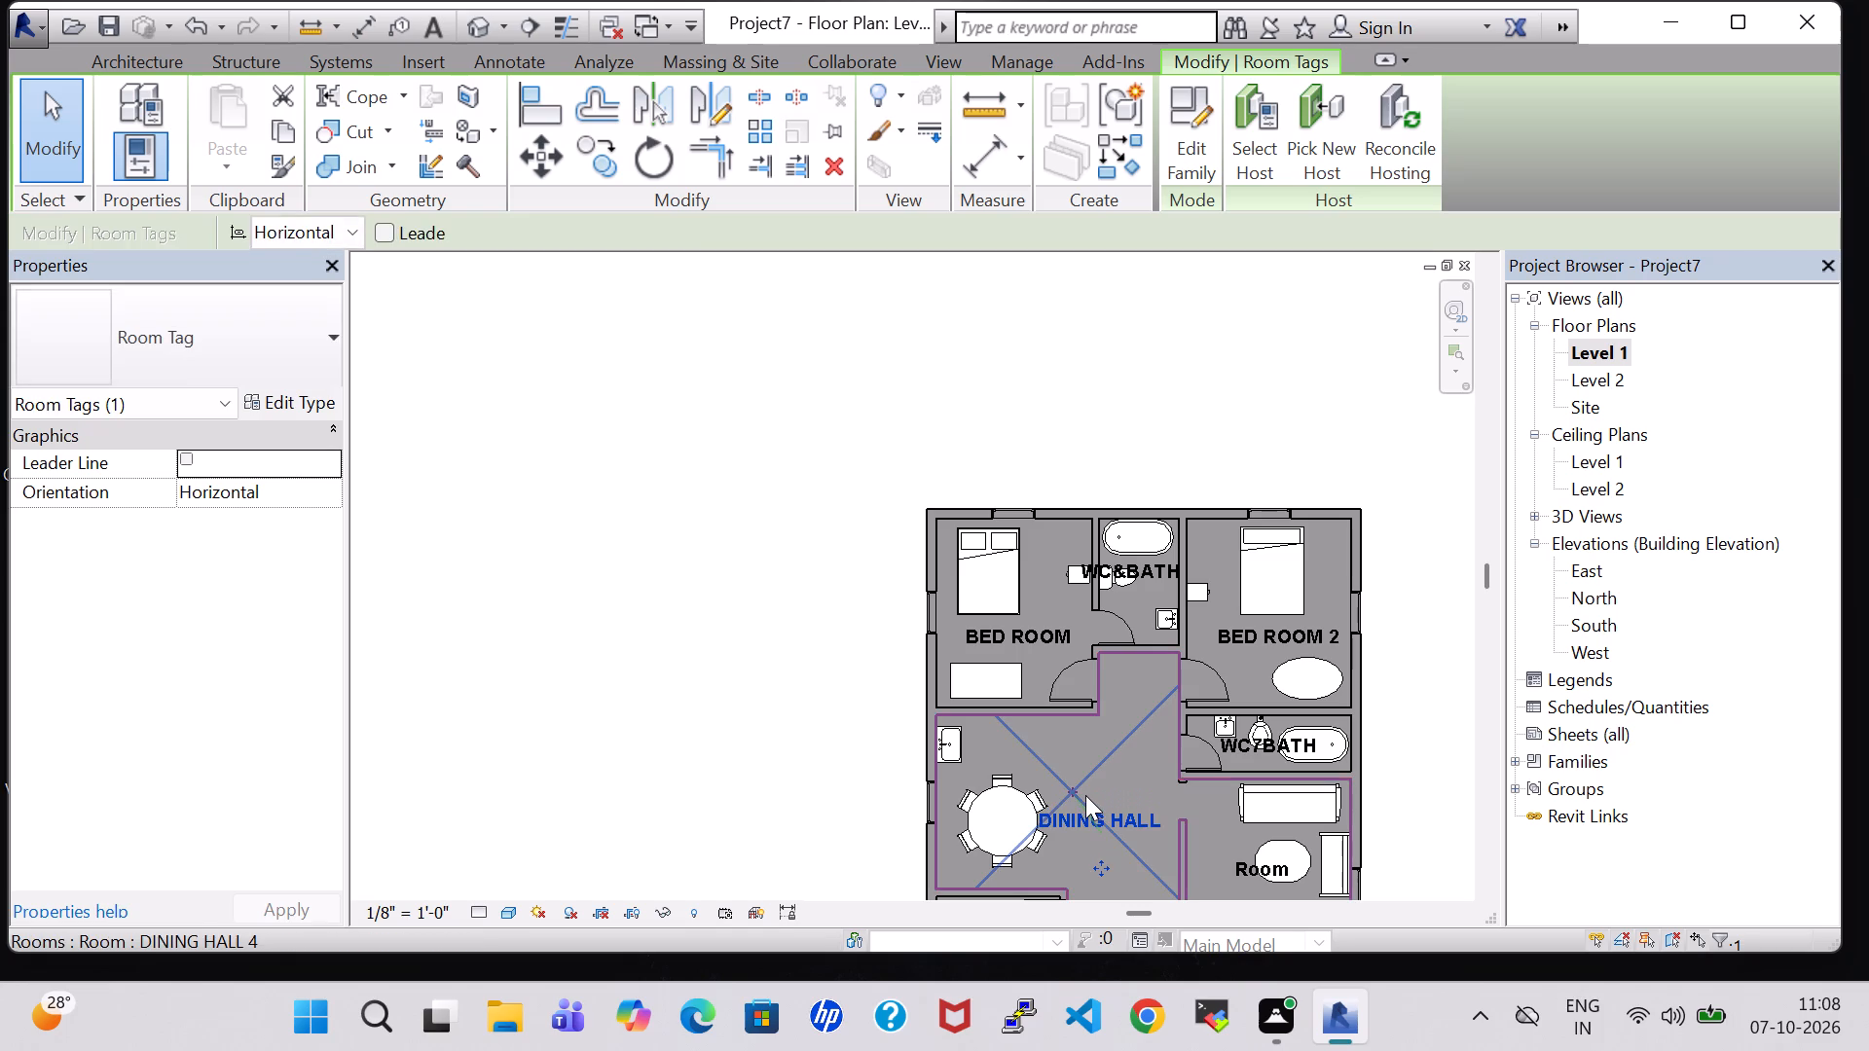
key(Right)
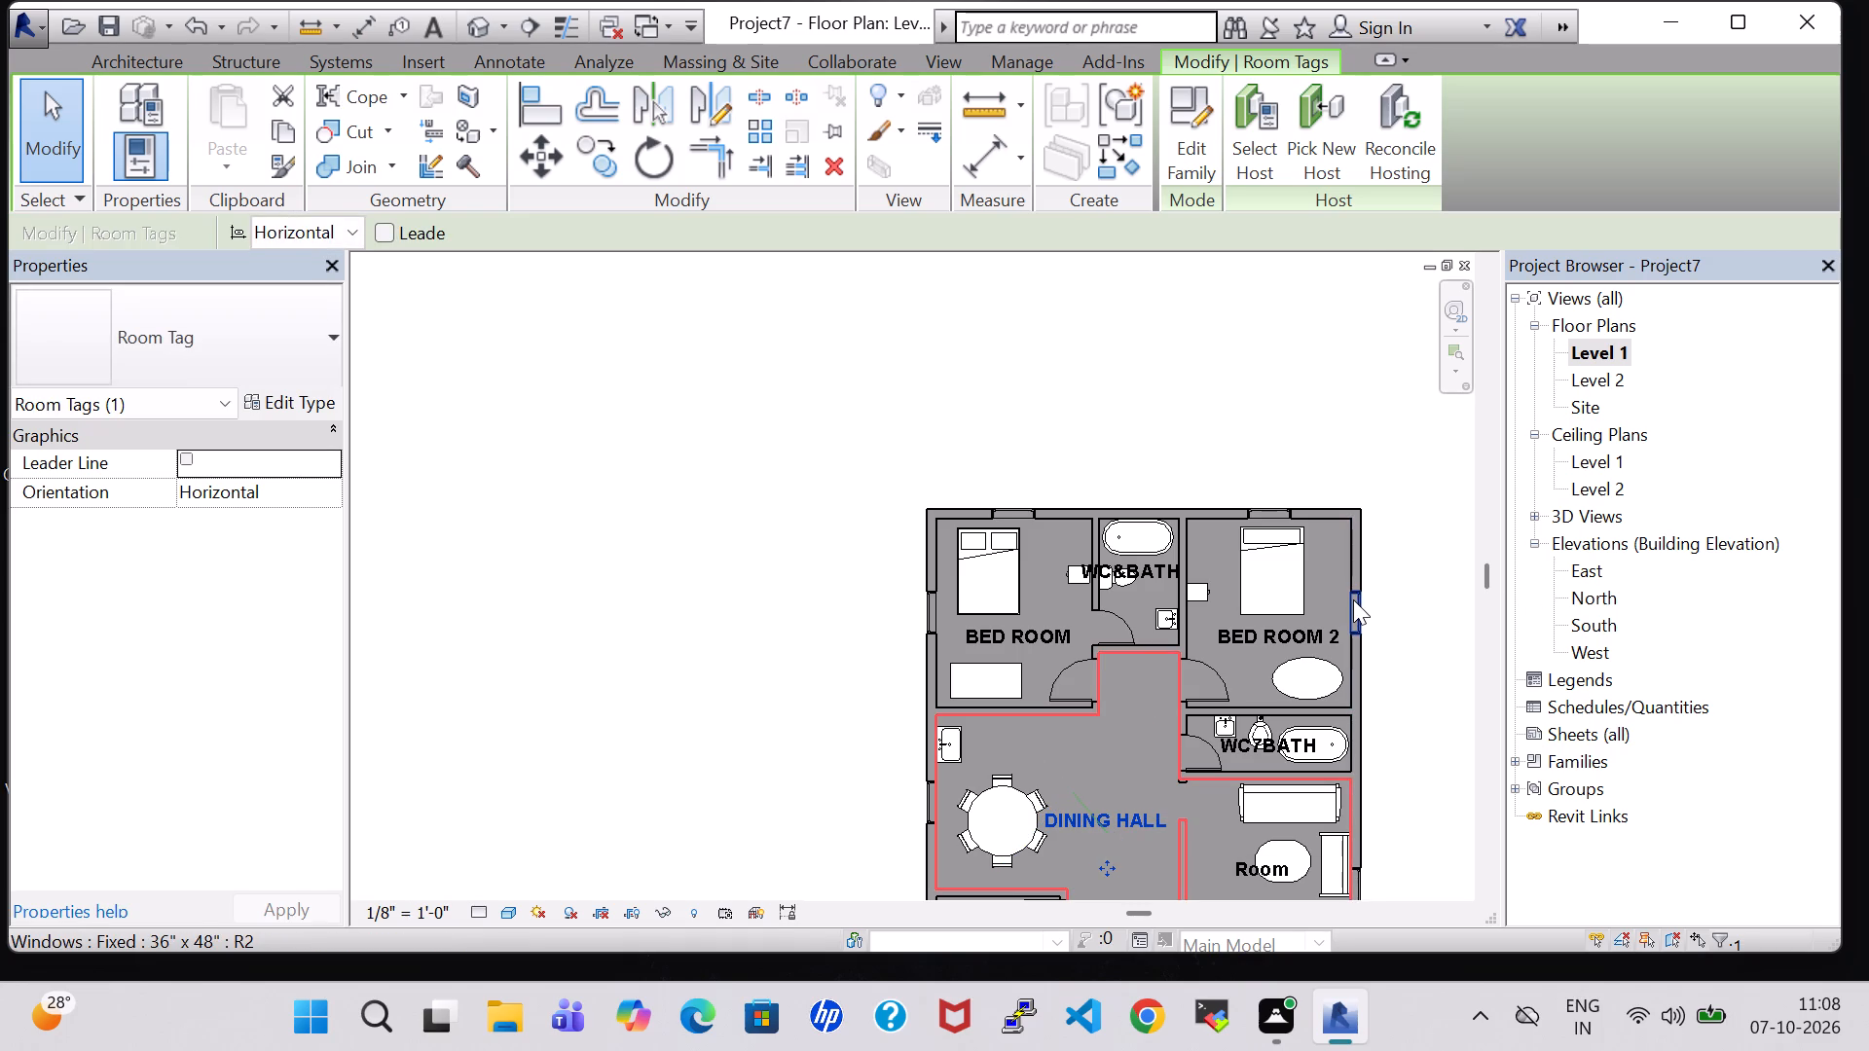
Correct the name of the bathroom directly below BED ROOM 2 to WC&BATH through its tag.
middle_drag(1391, 674, 1350, 441)
click(1210, 515)
click(1210, 515)
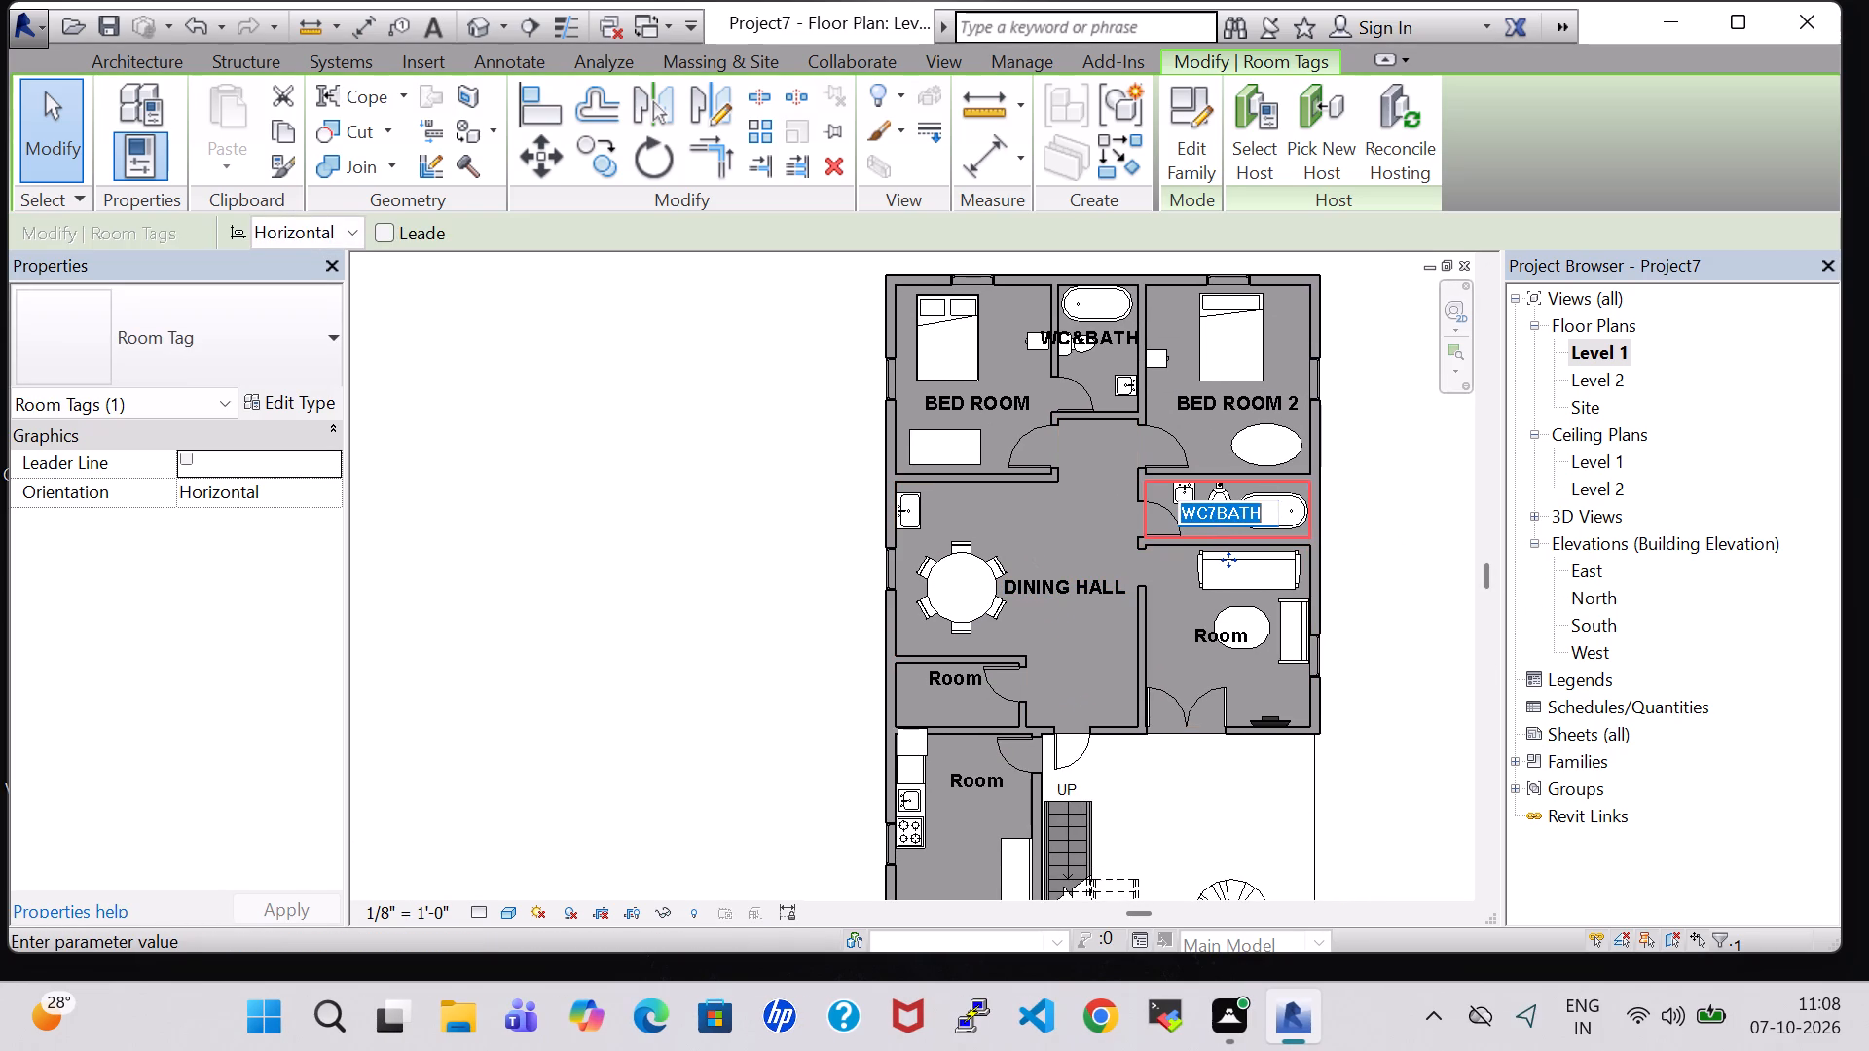
click(1212, 515)
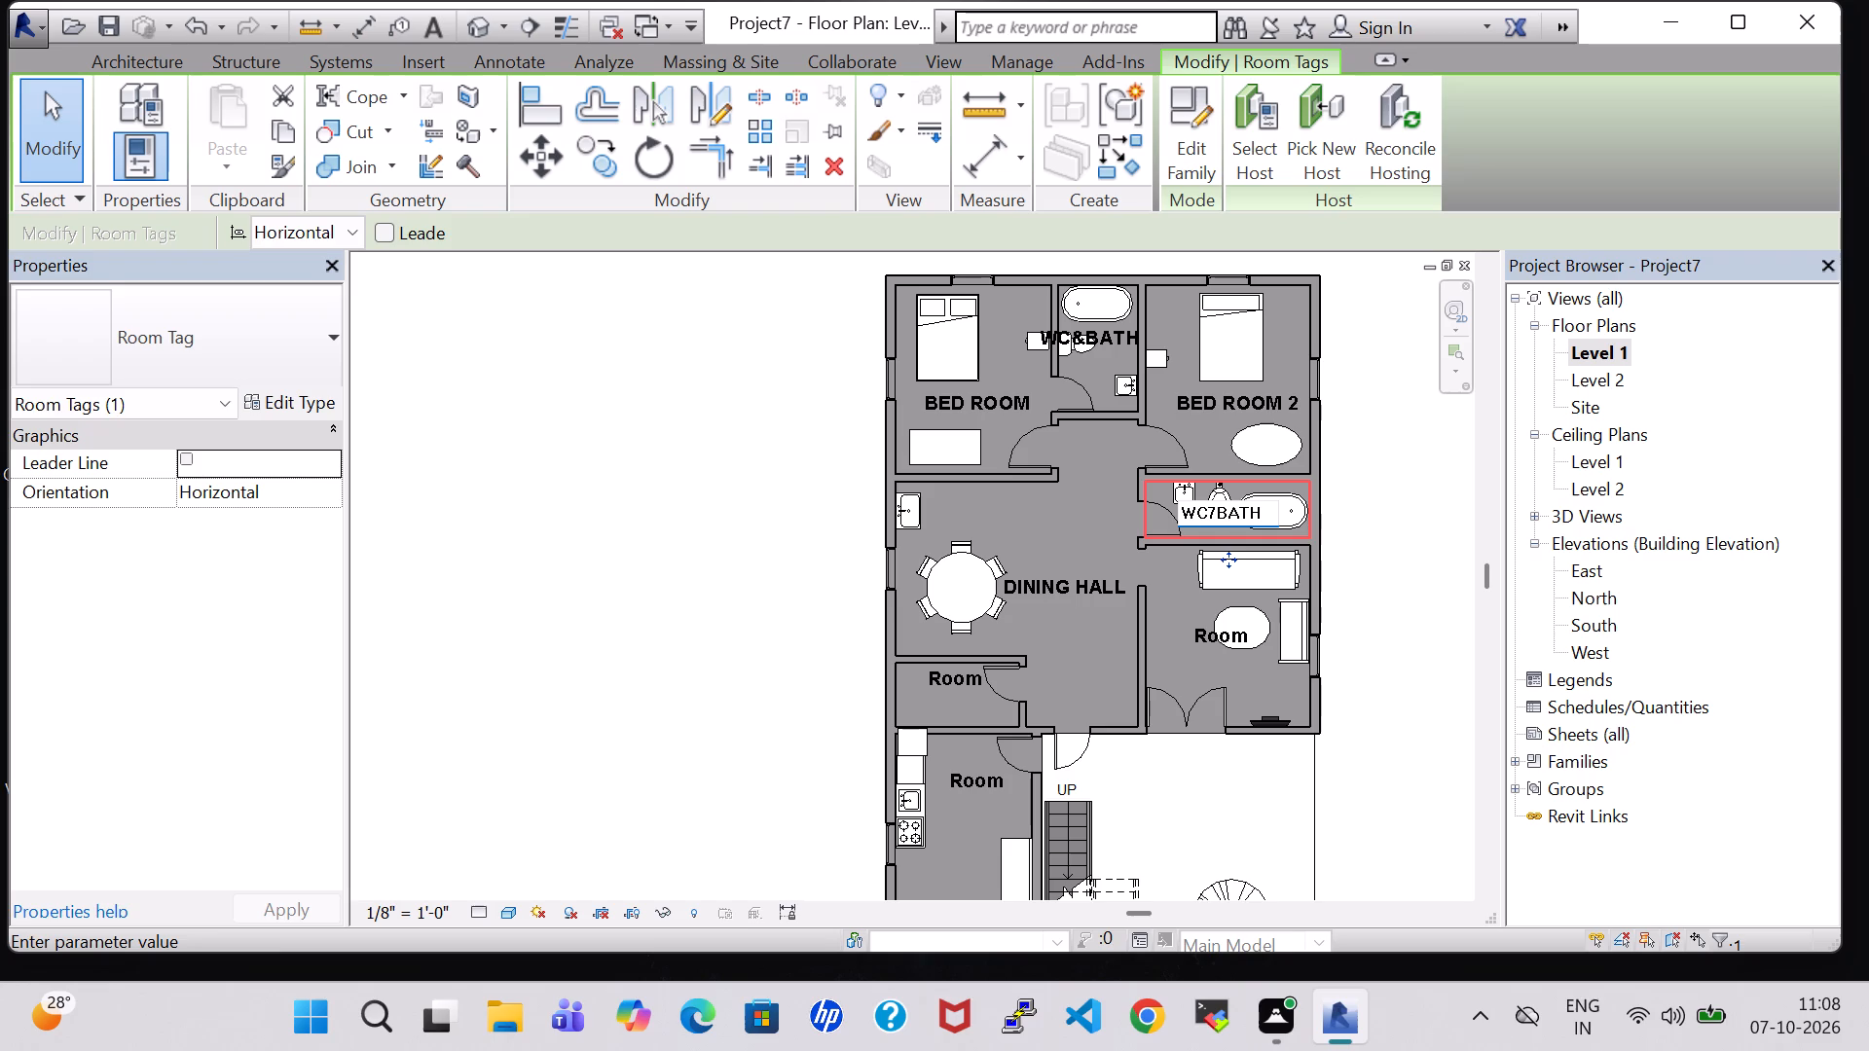
key(BackSpace)
key(shift+ampersand)
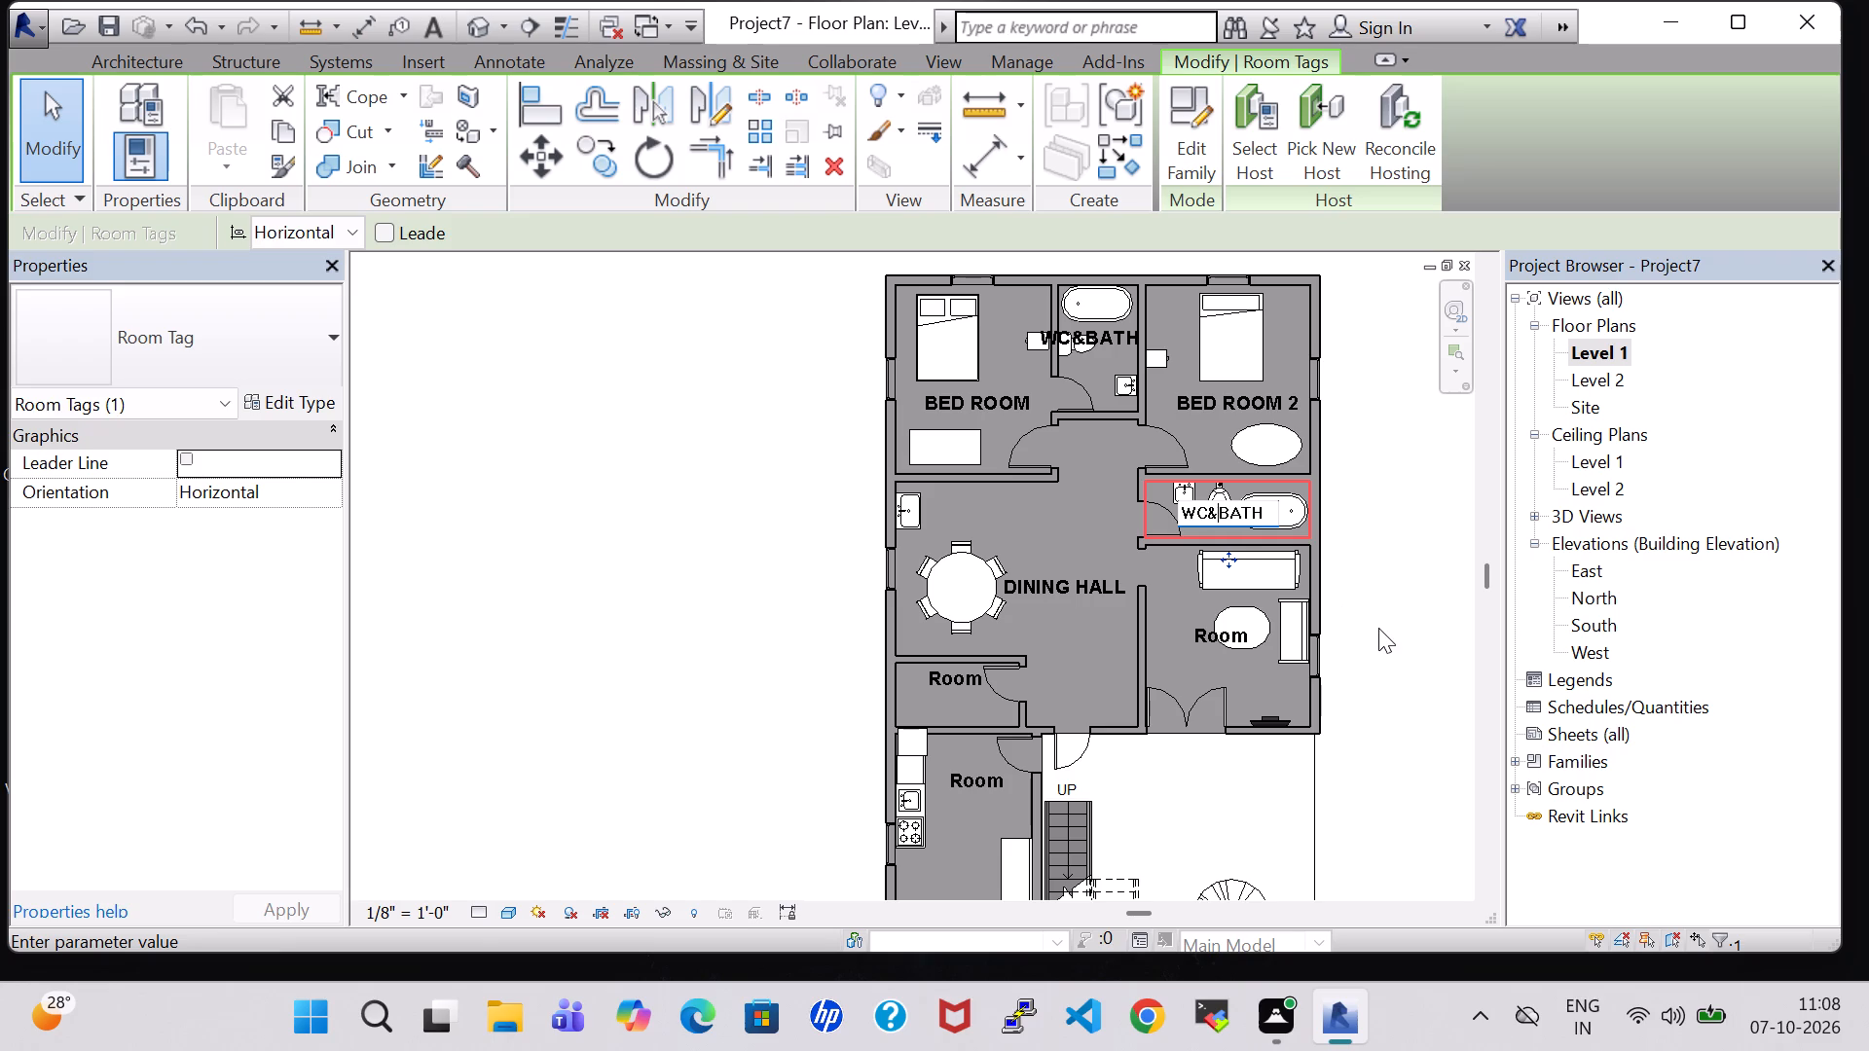
click(1378, 628)
Rename the room with the sofas, below the second bathroom, as LIVING ROOM through its tag.
click(1231, 642)
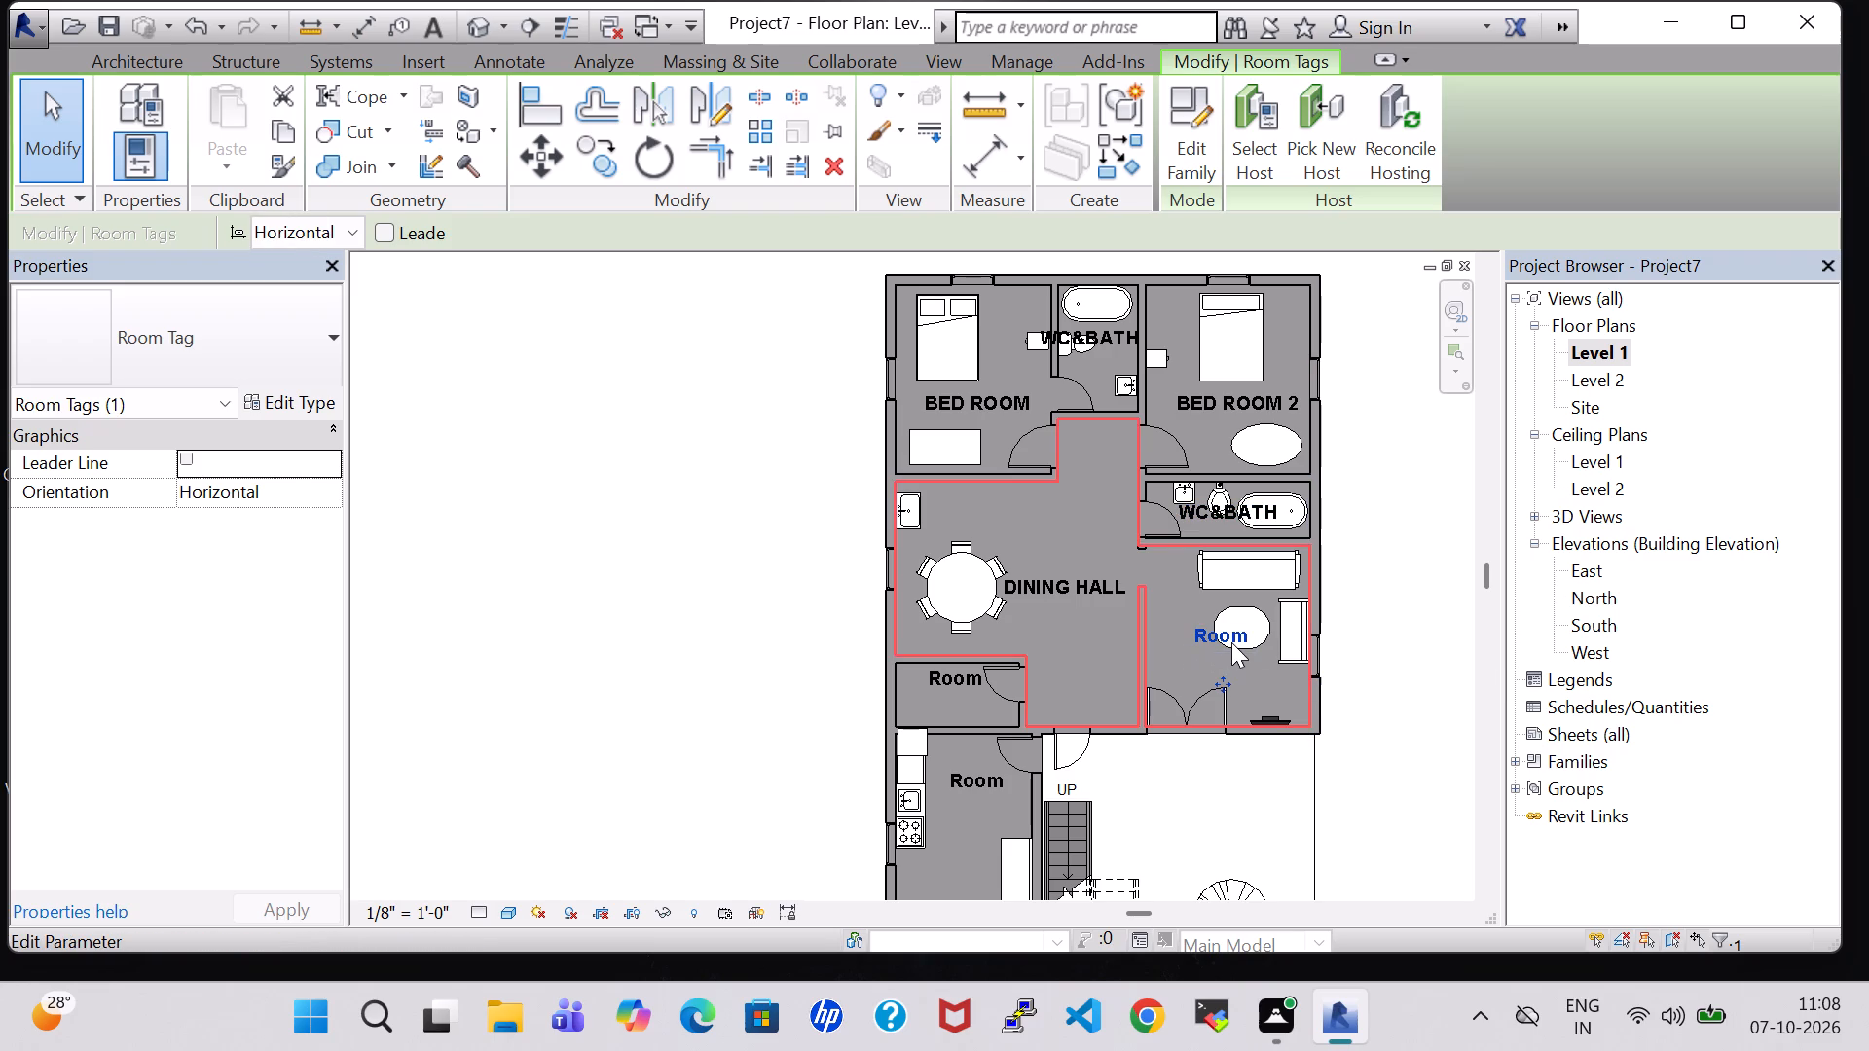
click(1228, 642)
key(BackSpace)
text(LIV)
key(o)
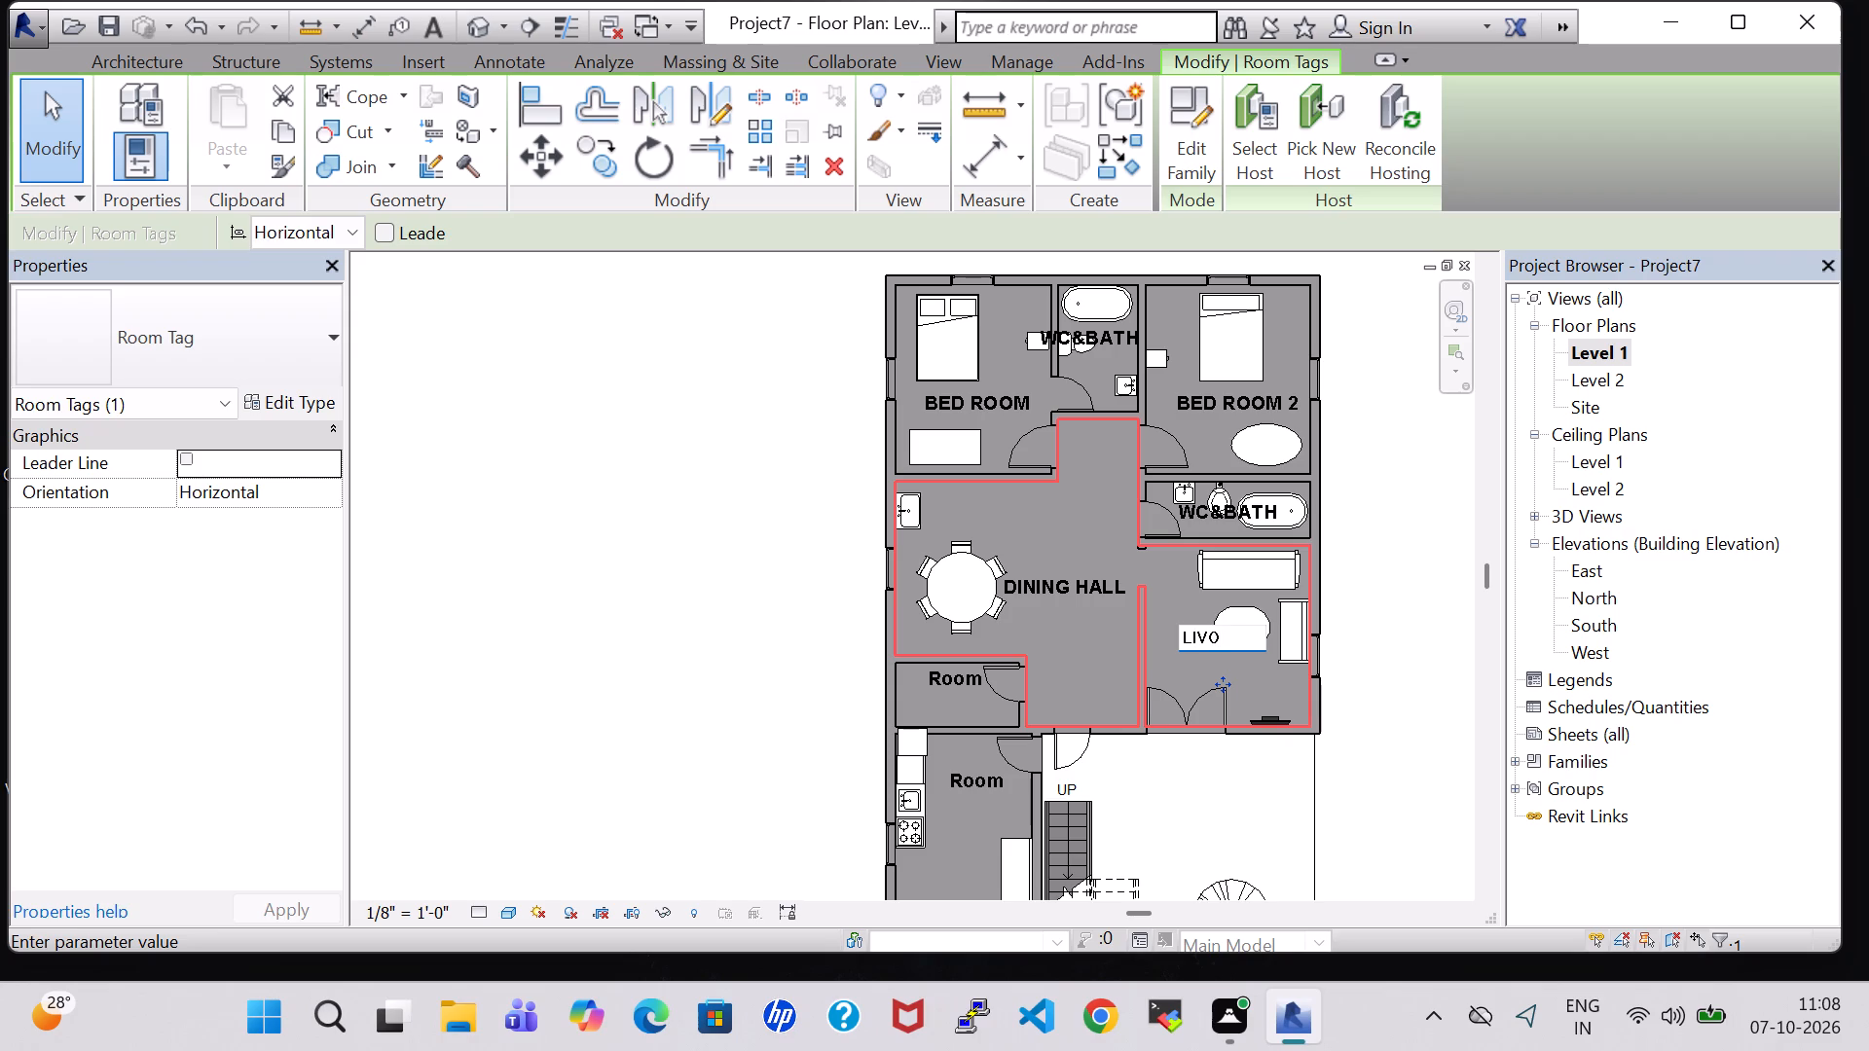
key(BackSpace)
text(ING ROOM)
key(Return)
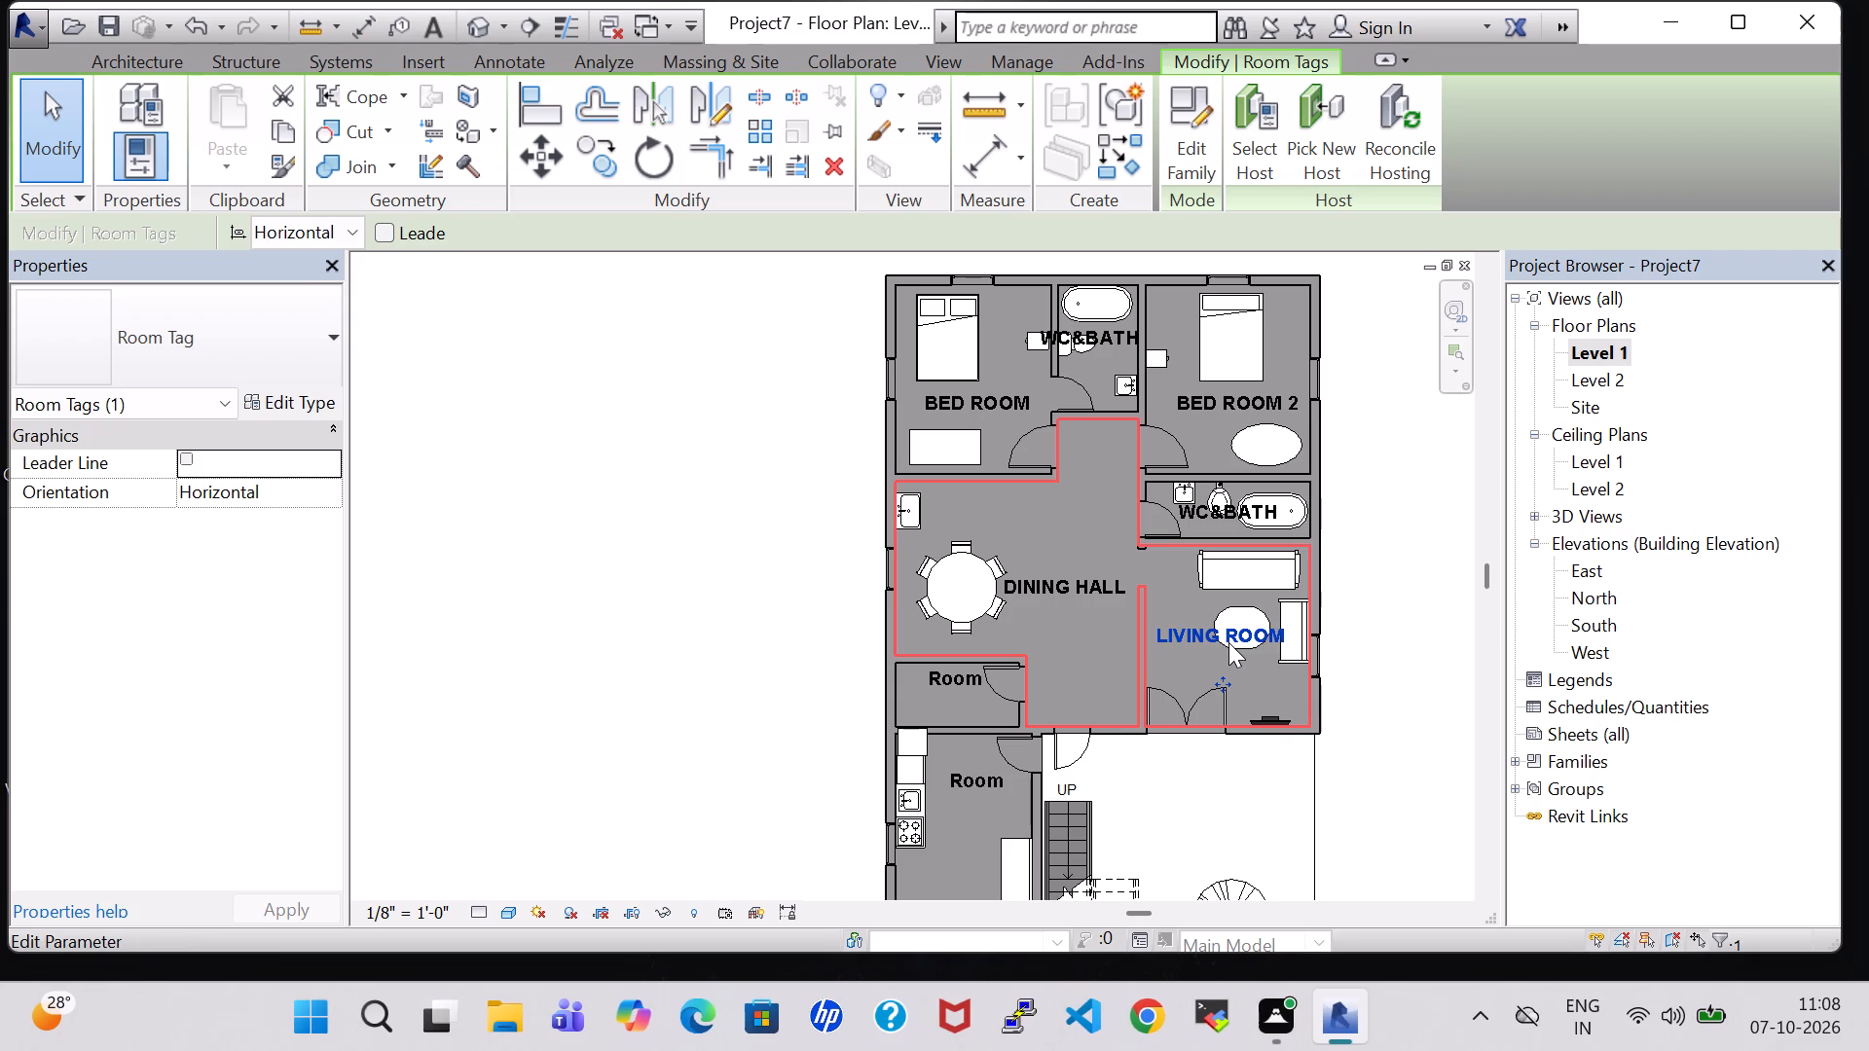
Rename the small room between the dining hall and the kitchen as POOJA ROOM through its tag.
click(950, 695)
click(951, 688)
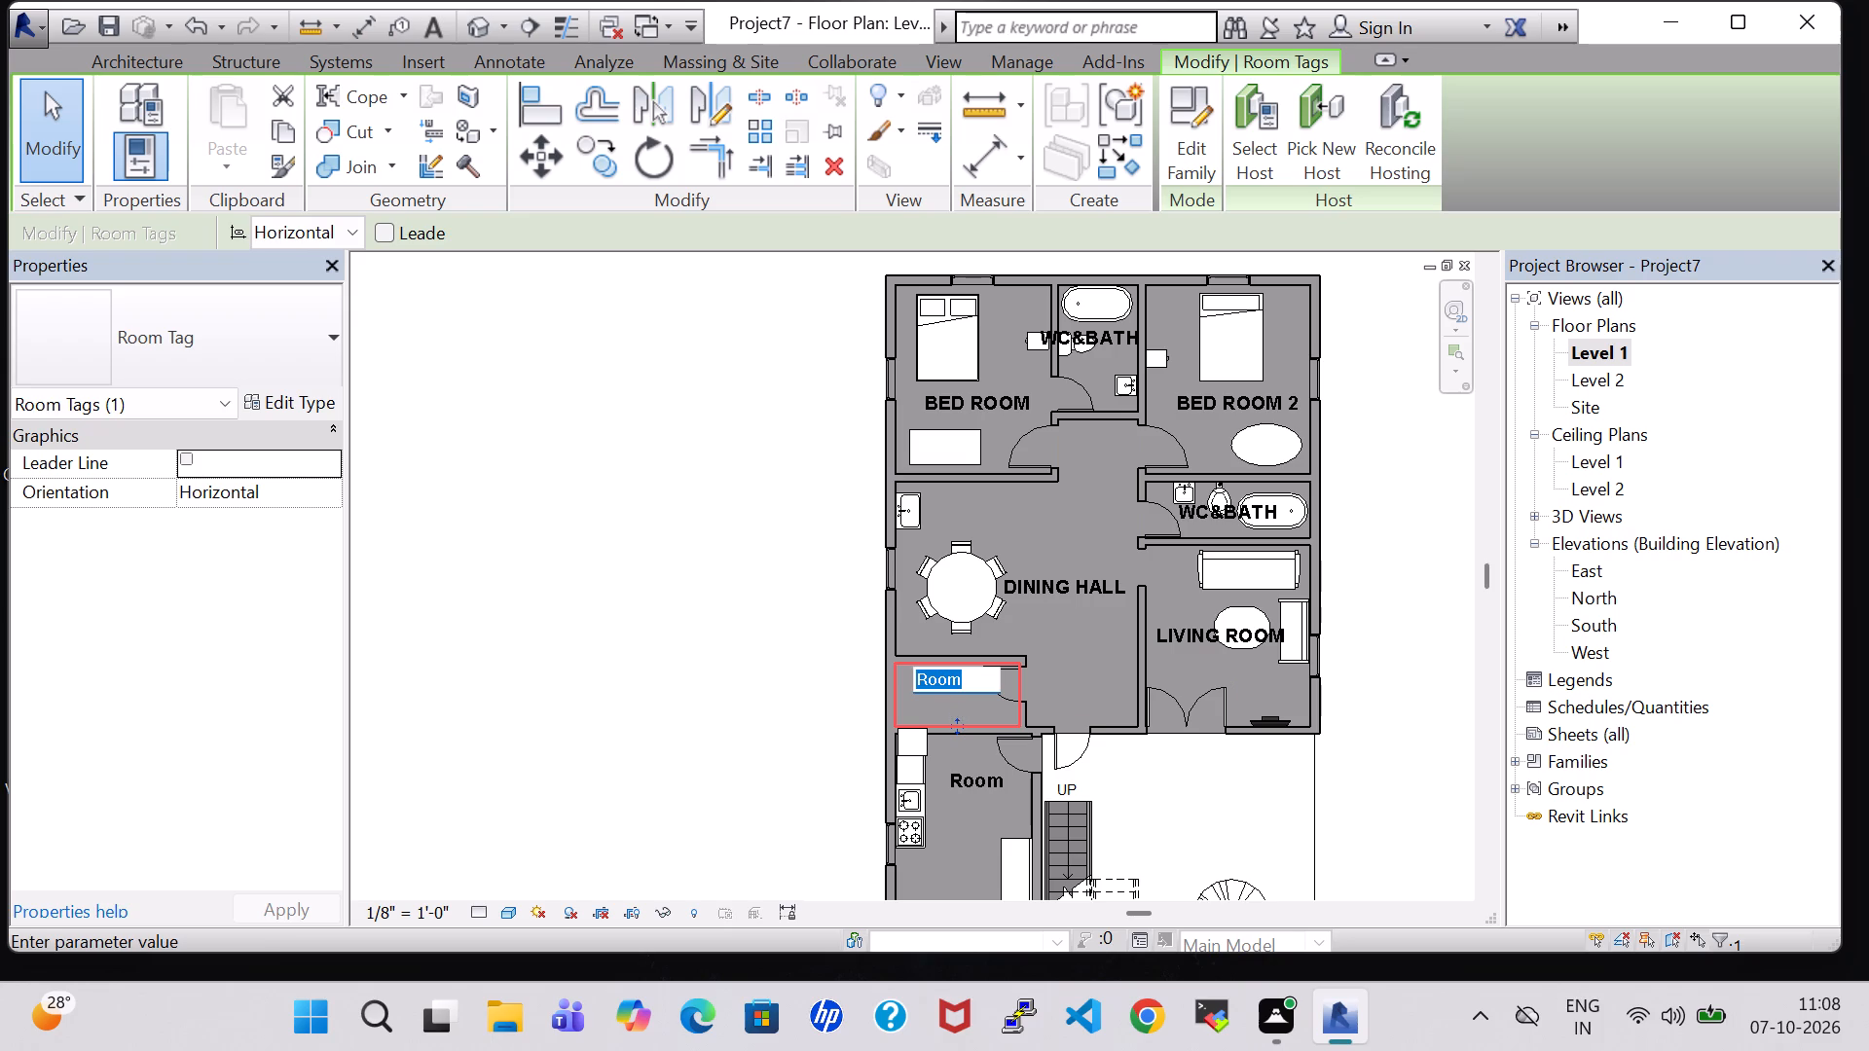
key(BackSpace)
text(POOJA ROOM)
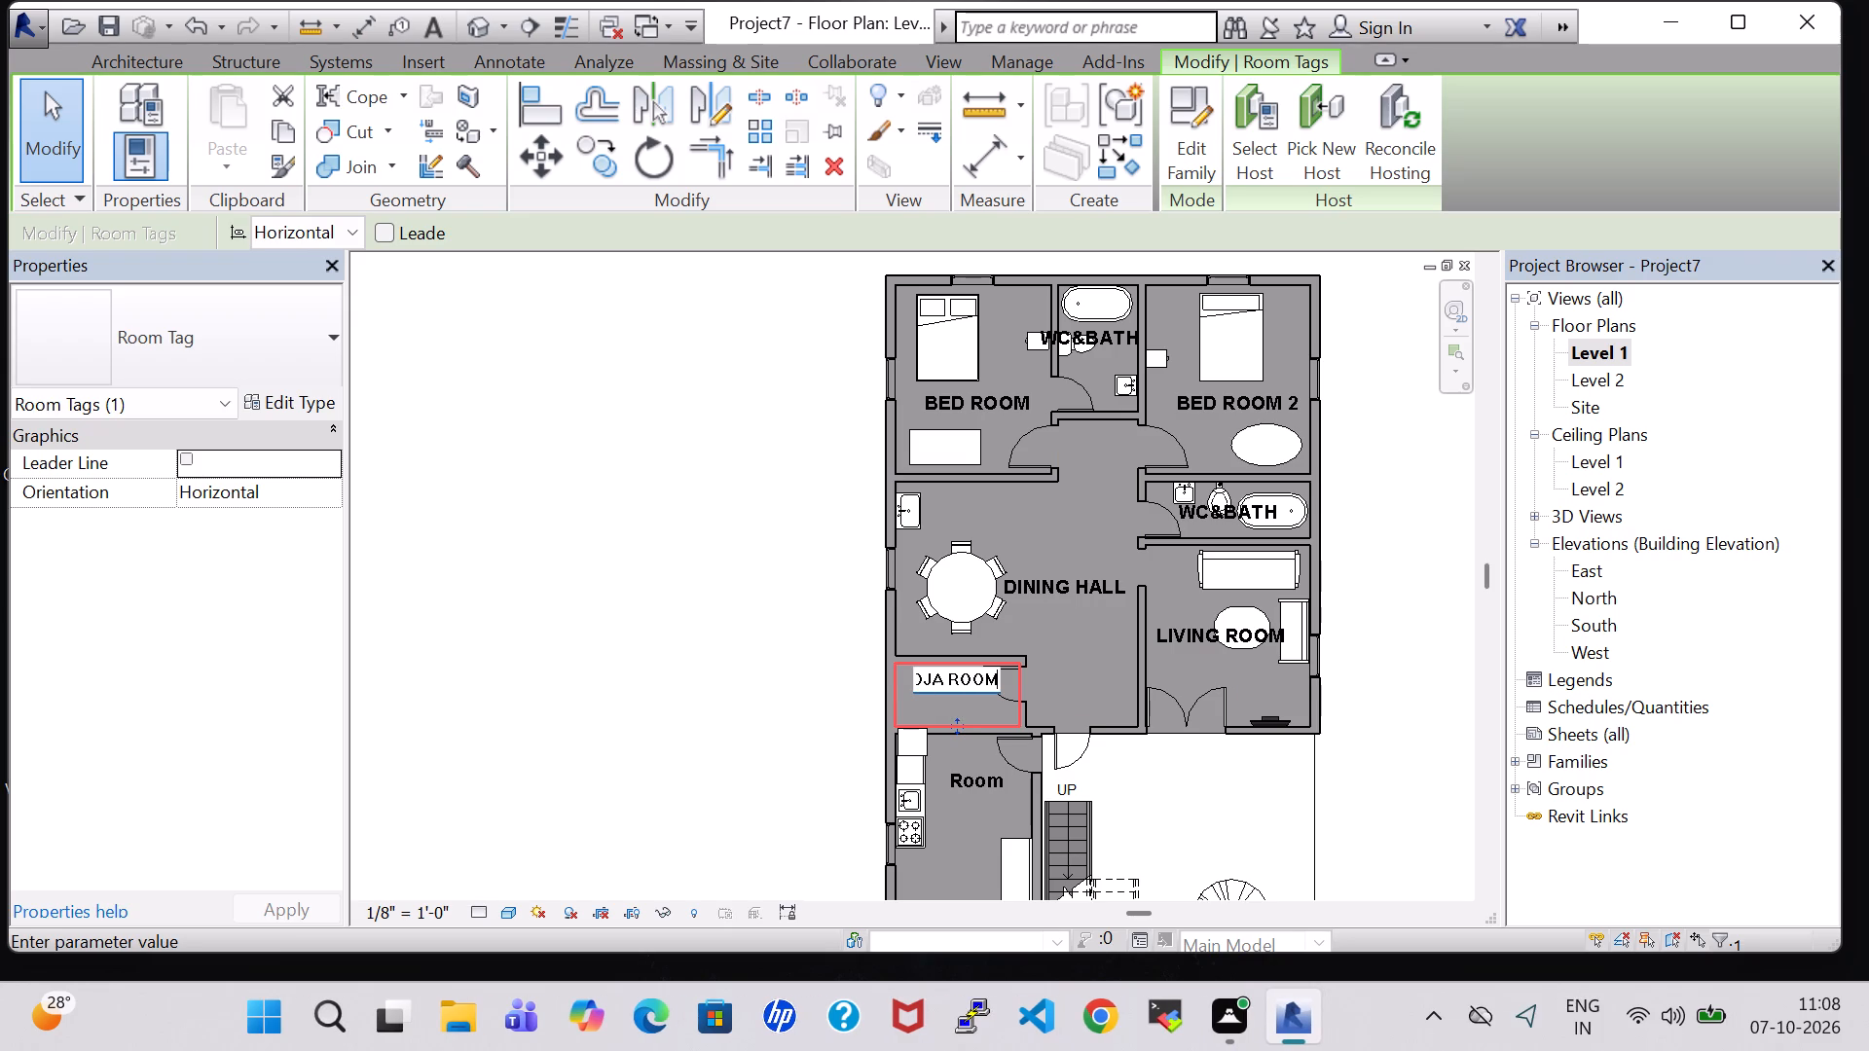
key(Return)
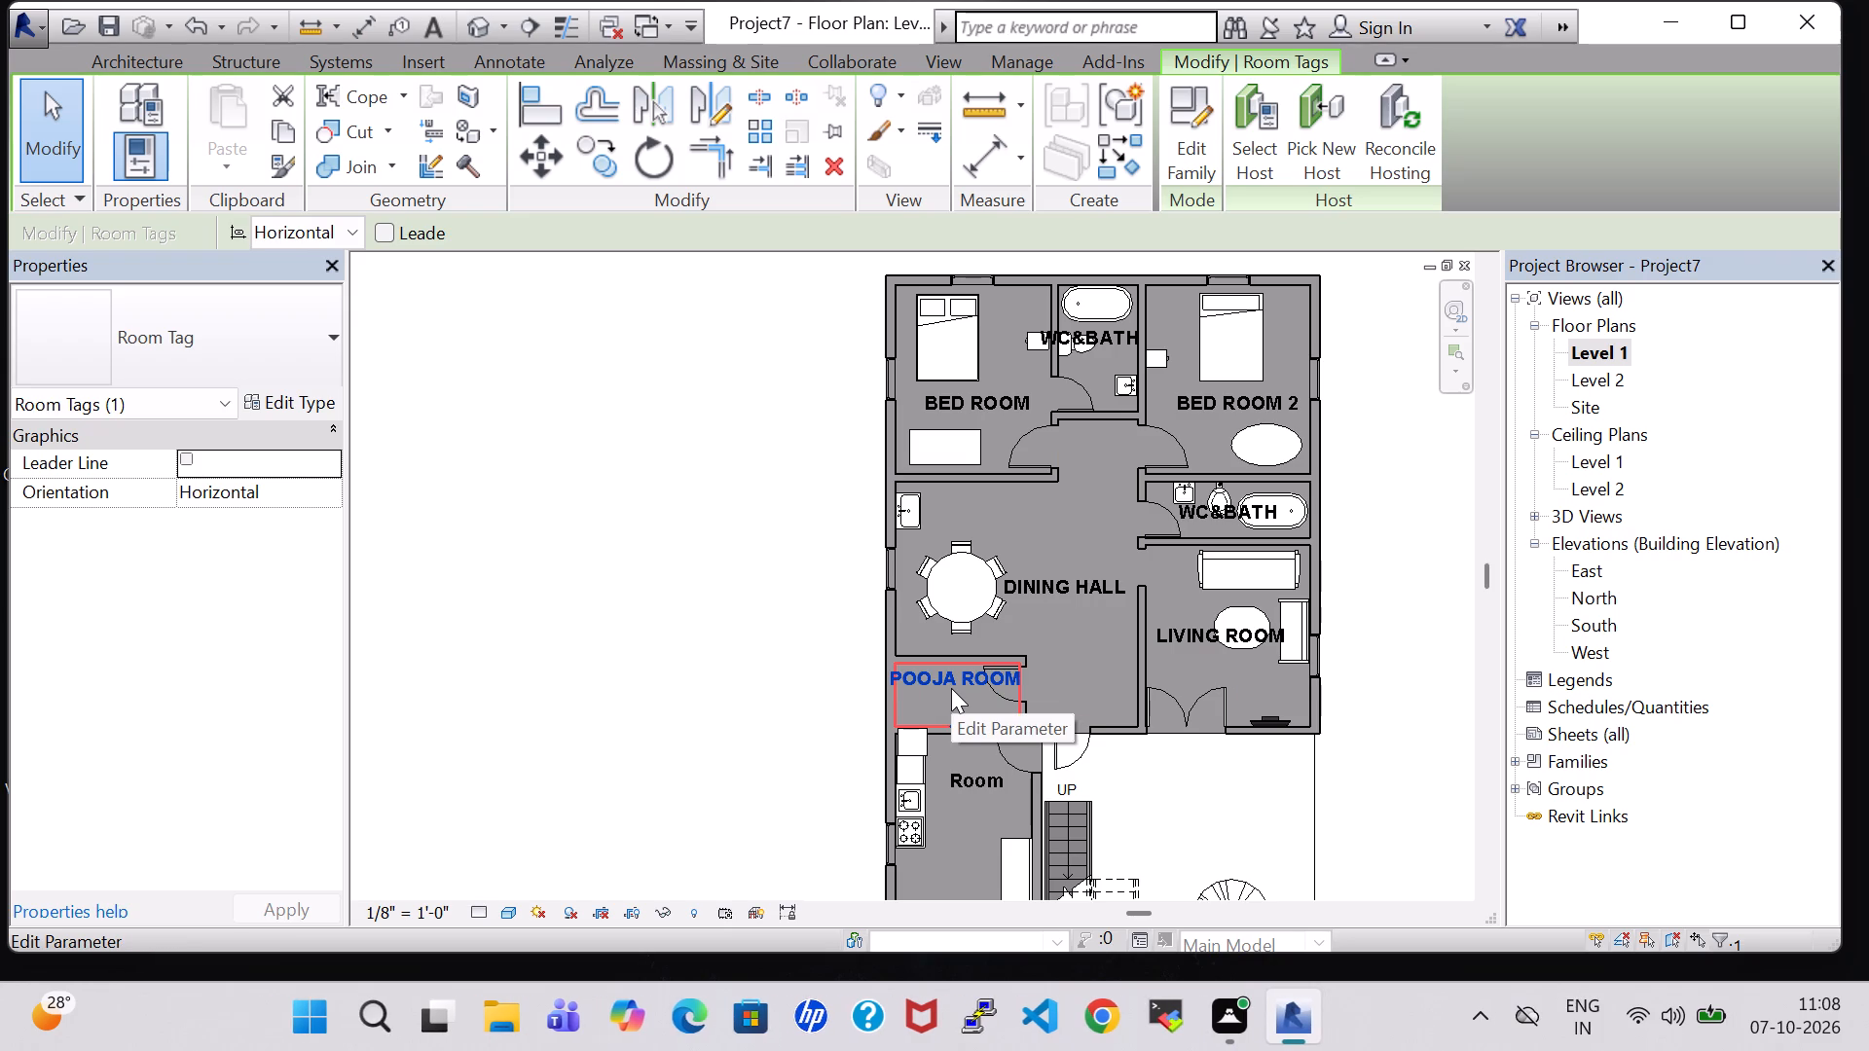
Nudge the POOJA ROOM tag down and slightly right so it sits centrally in its small room.
click(939, 683)
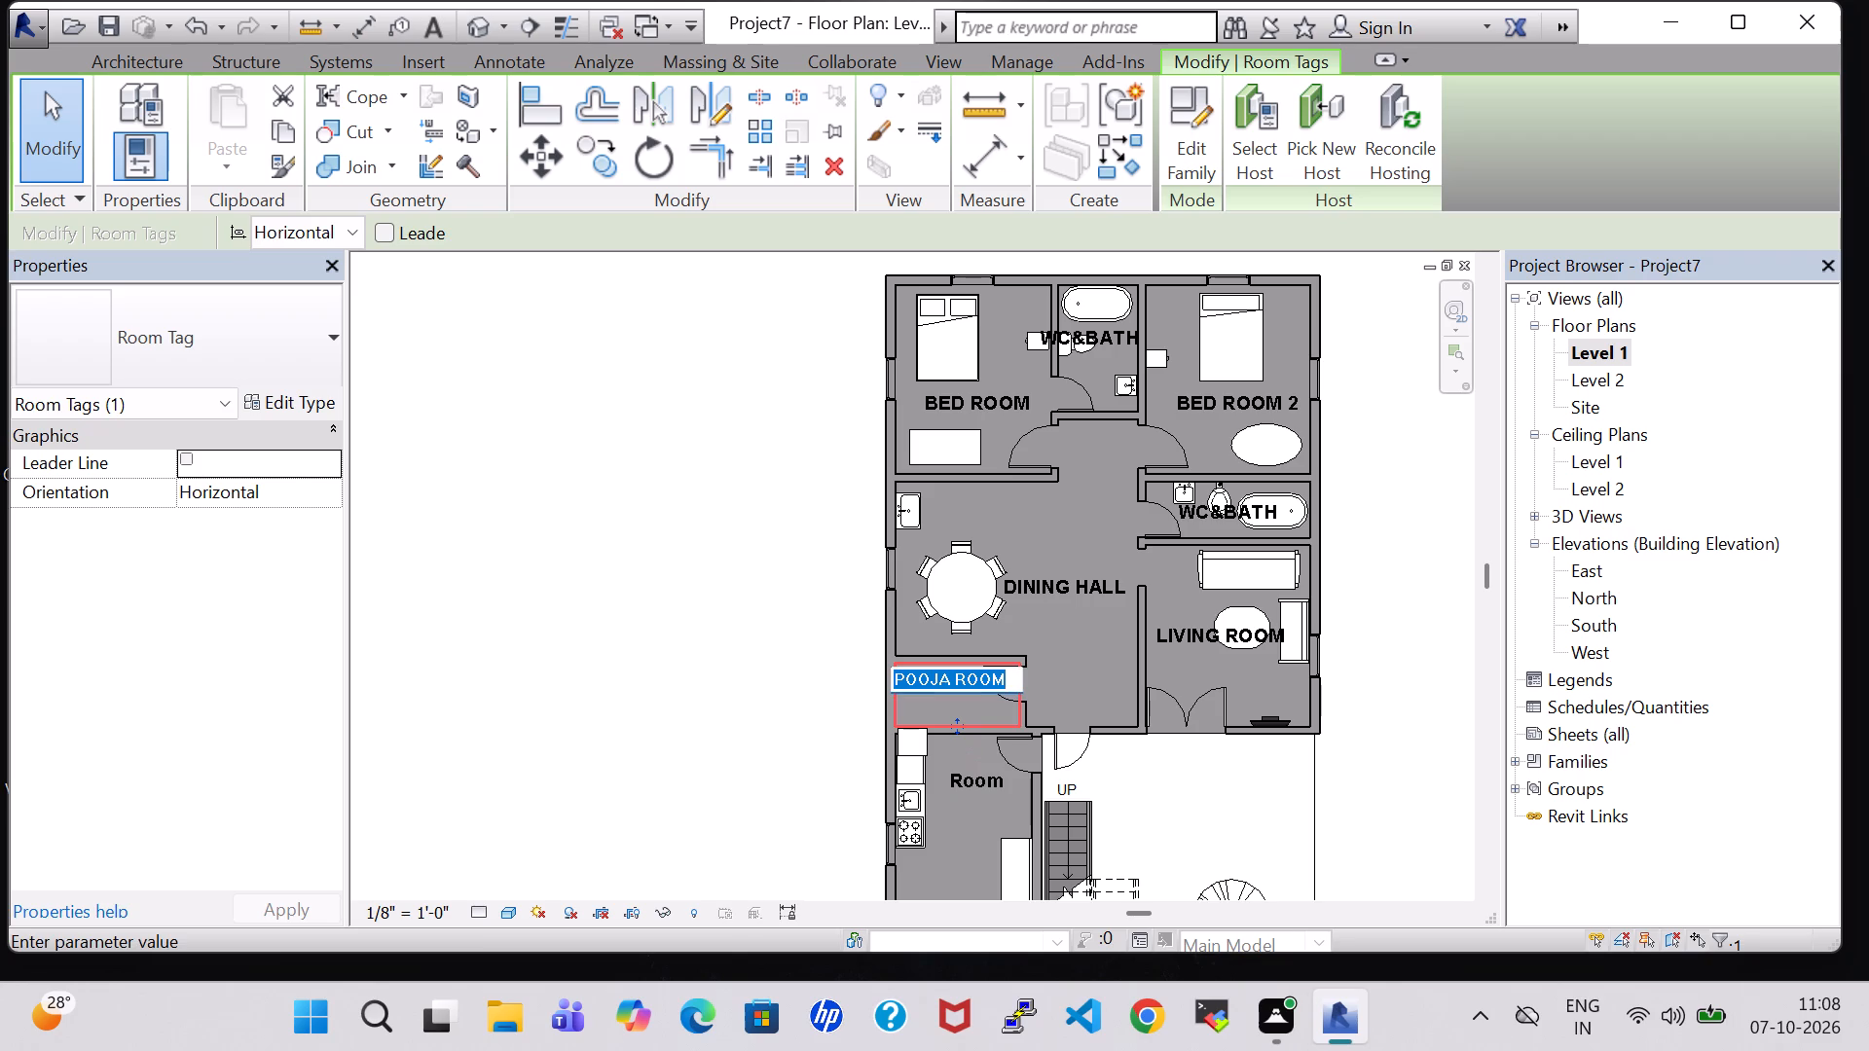
key(Down)
key(Down)
key(Down)
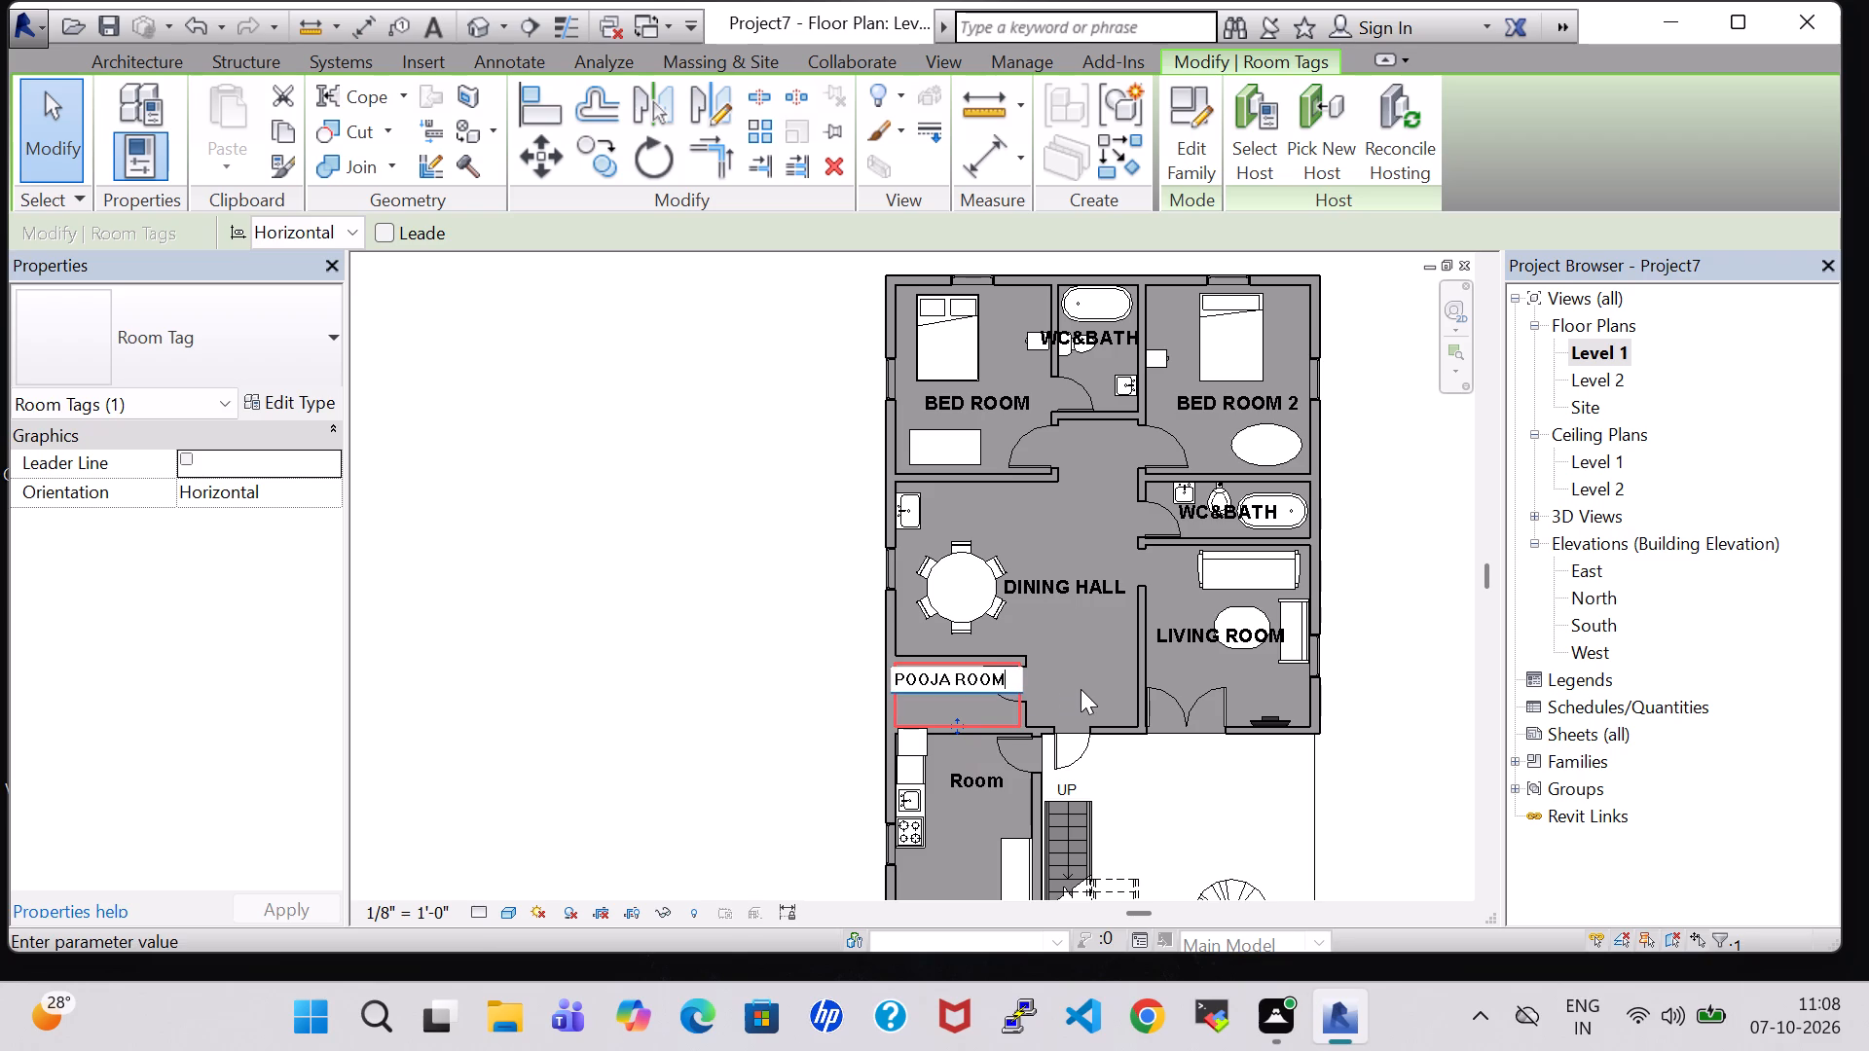
click(1081, 689)
key(Down)
key(Down)
key(Down)
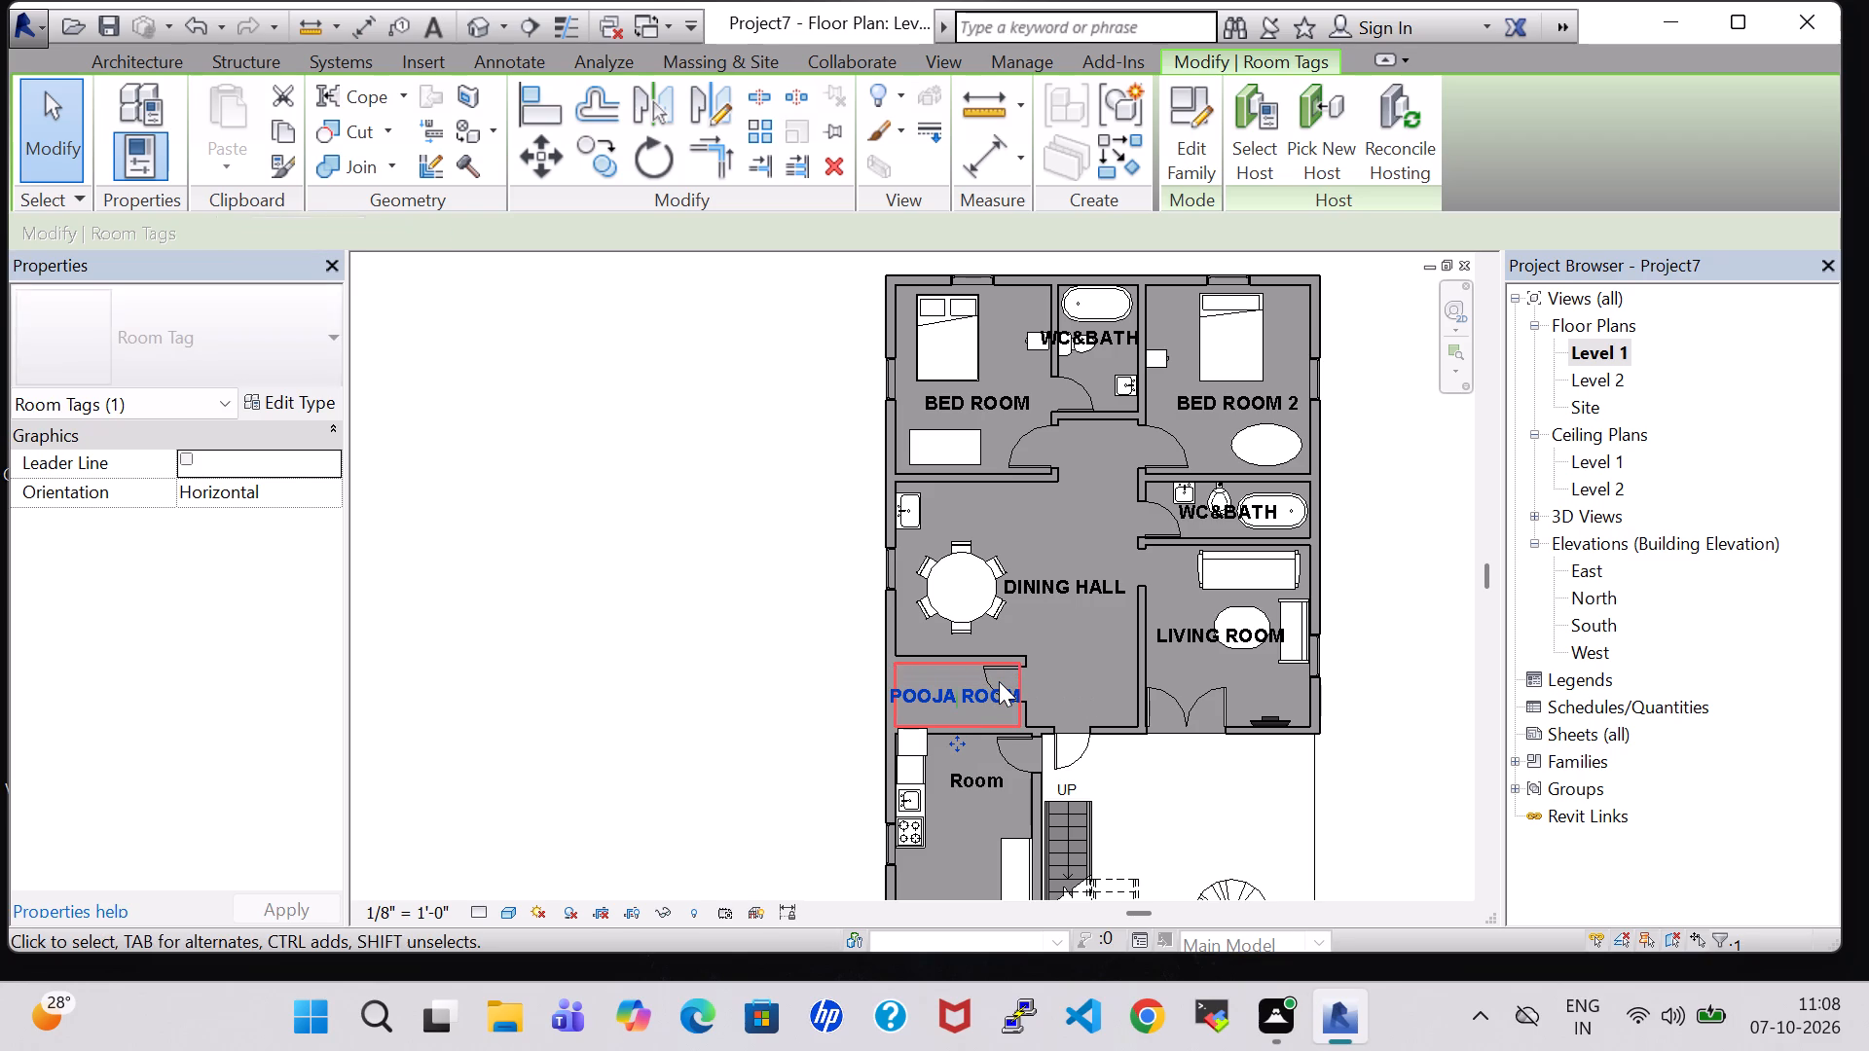
key(Right)
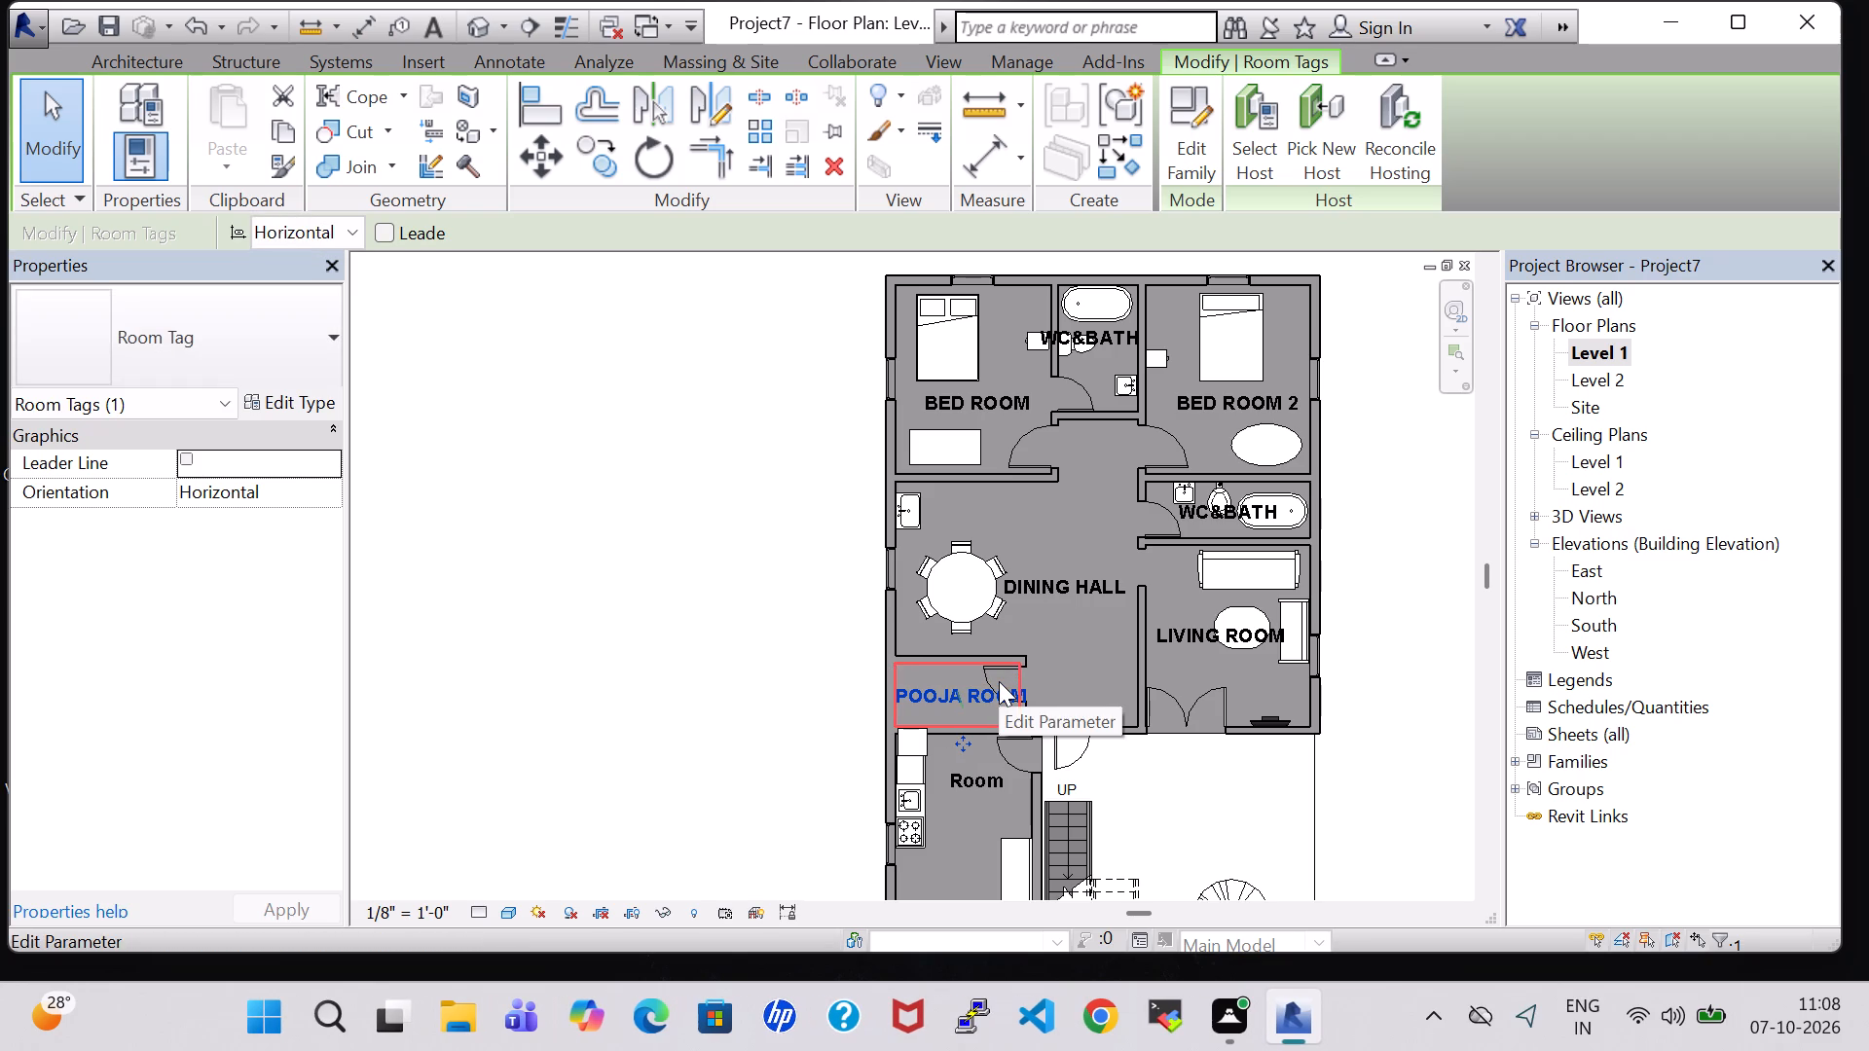
Rename the room with the stove and sink, below the POOJA ROOM, as KITCHEN through its tag.
click(963, 788)
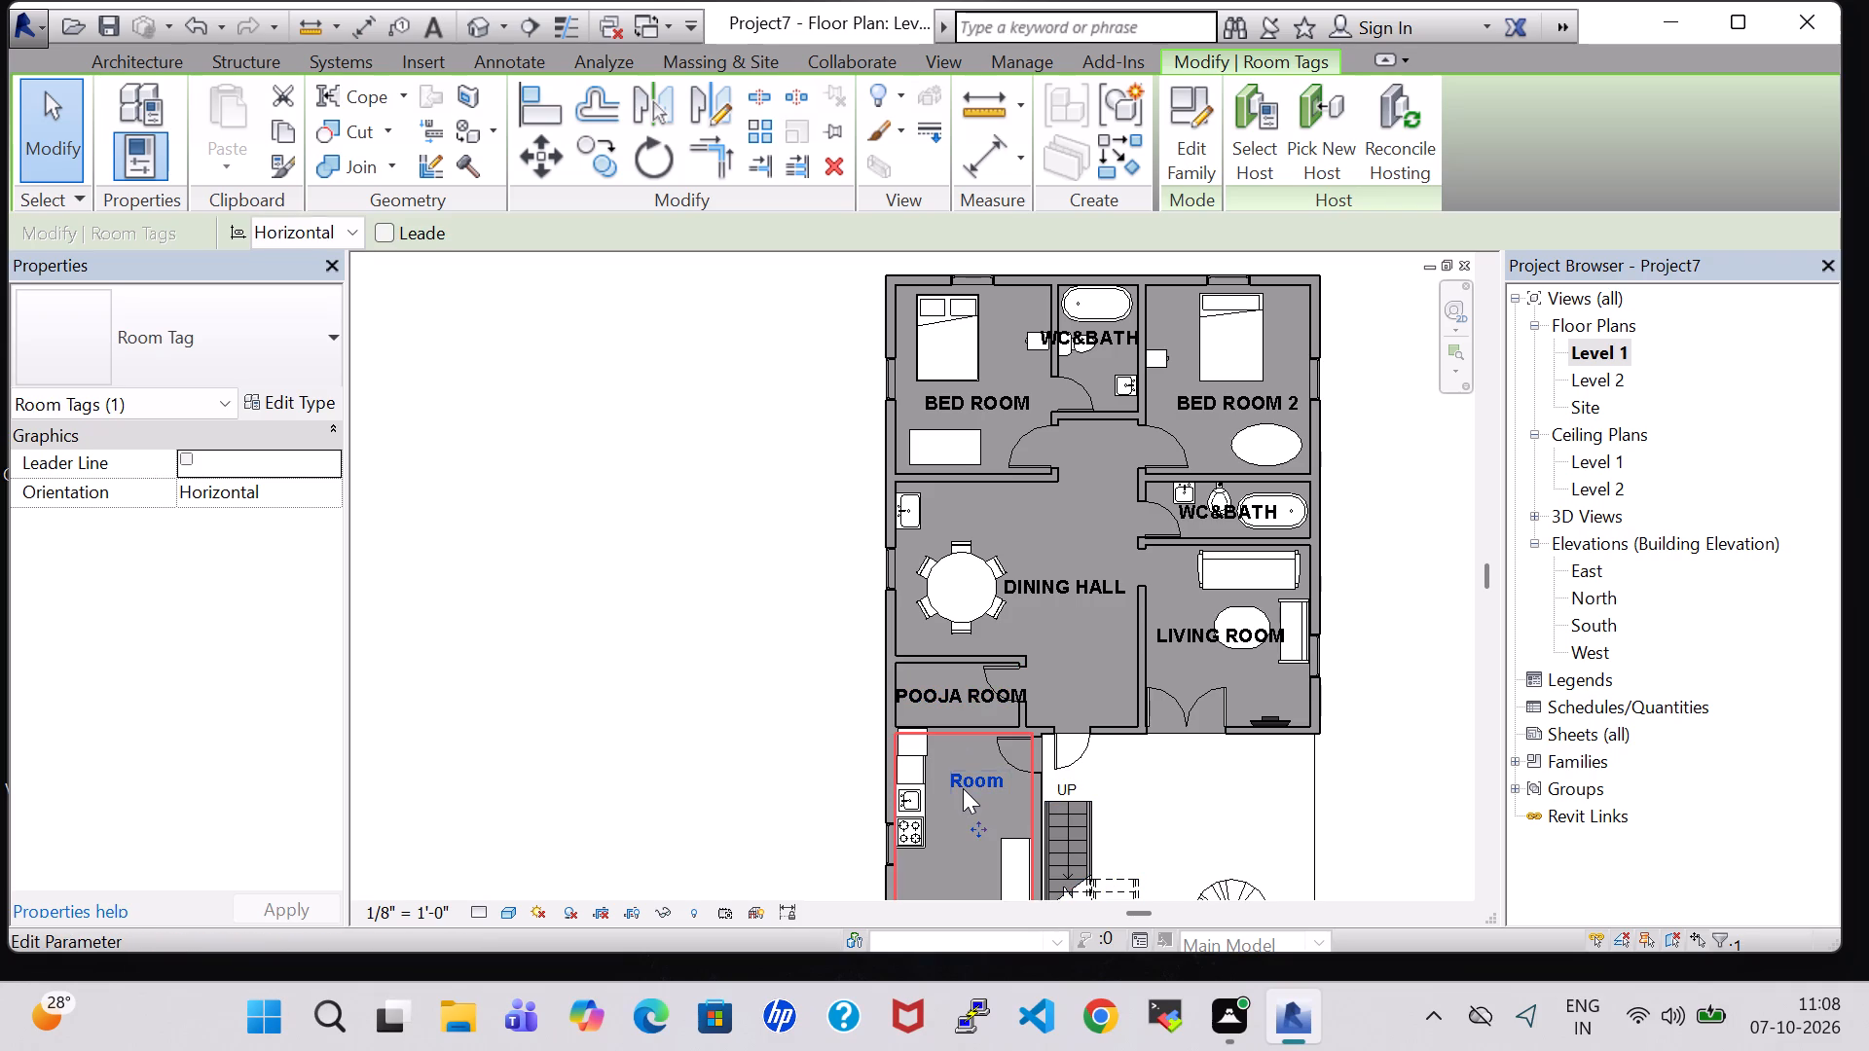
click(963, 788)
key(BackSpace)
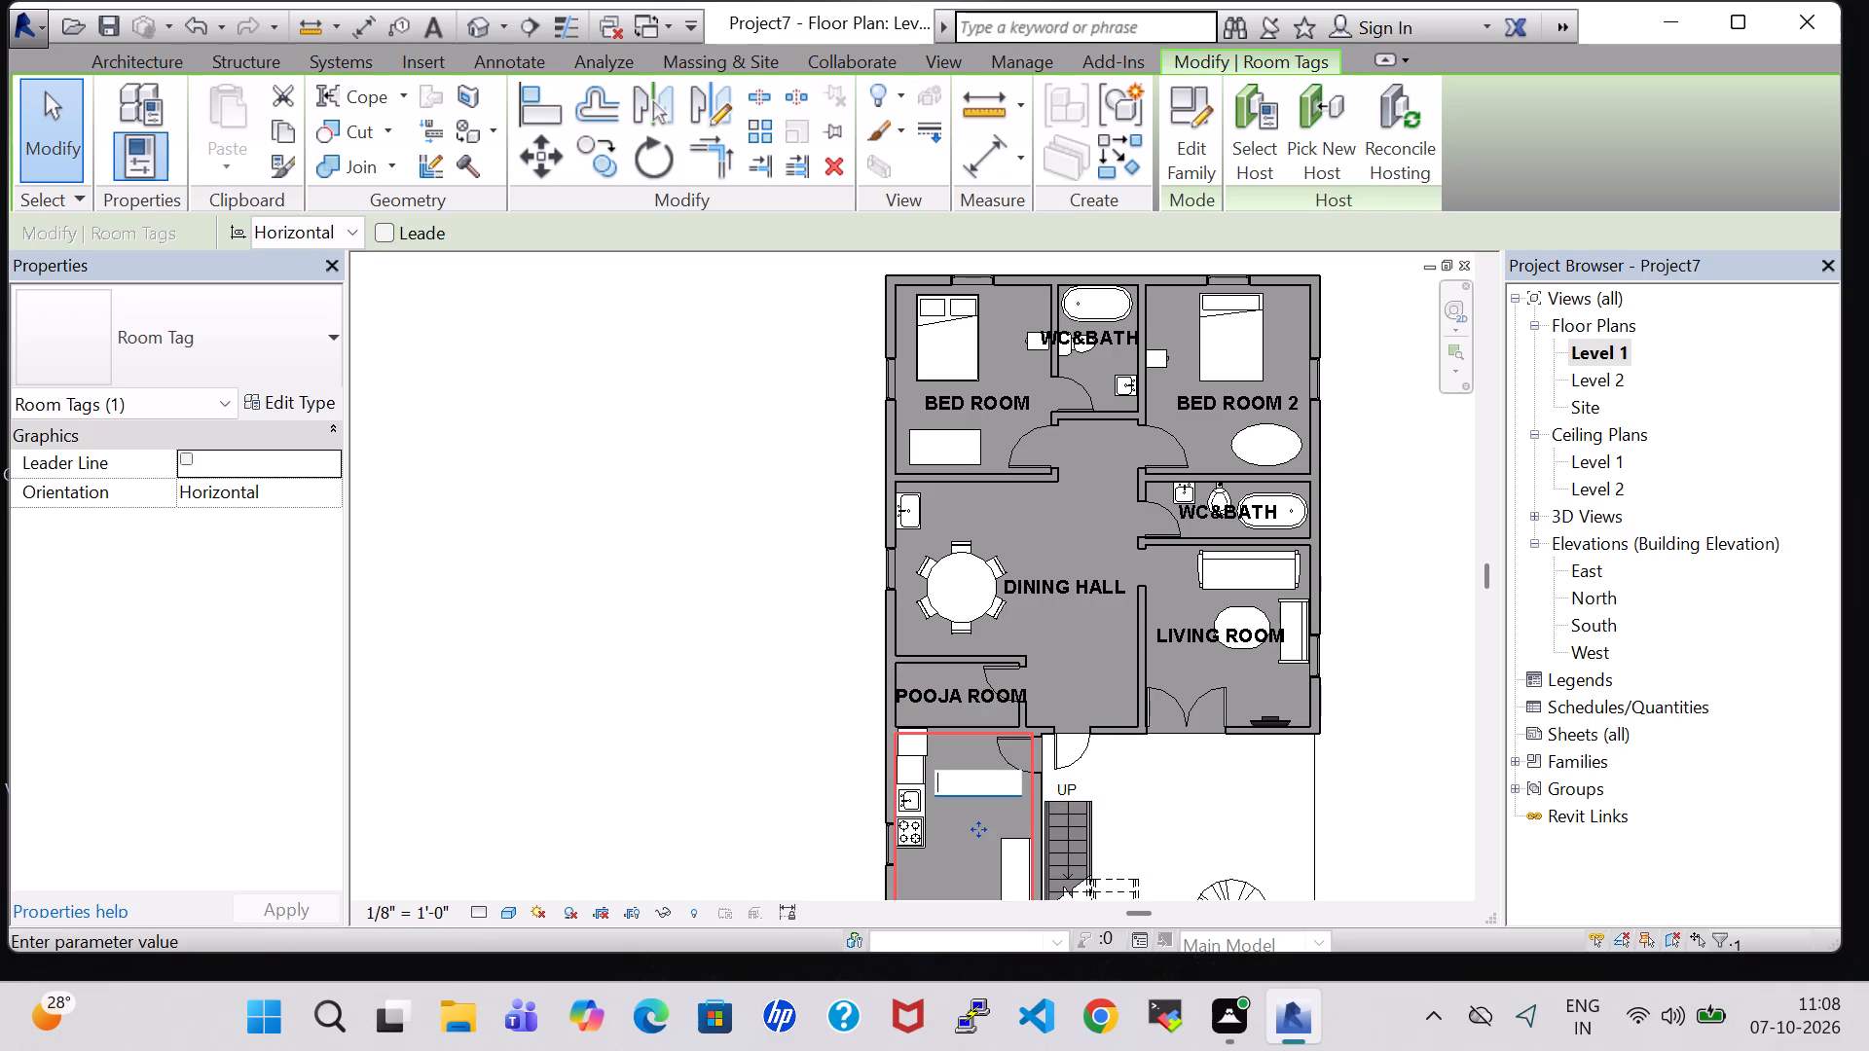
text(KITCHEN)
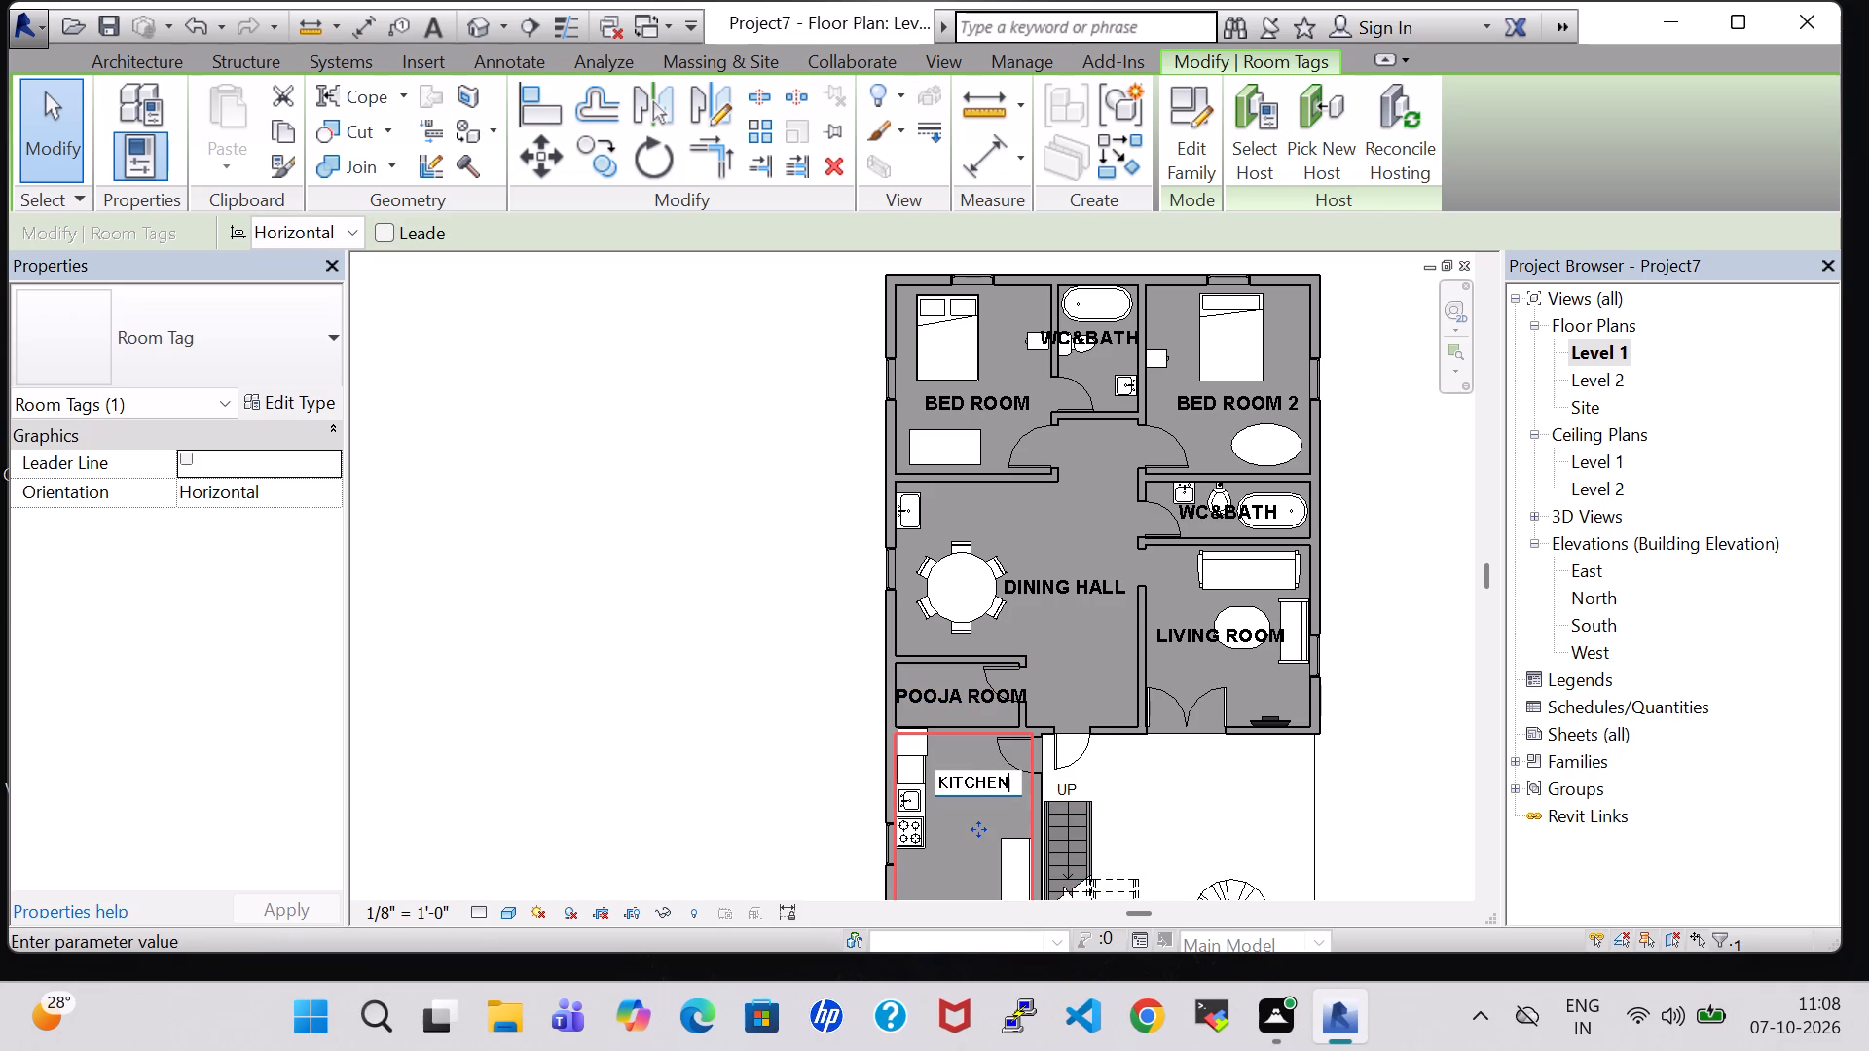
key(Return)
Nudge the KITCHEN tag down into the open floor area beside the sink and stove, and deselect it.
key(Down)
key(Down)
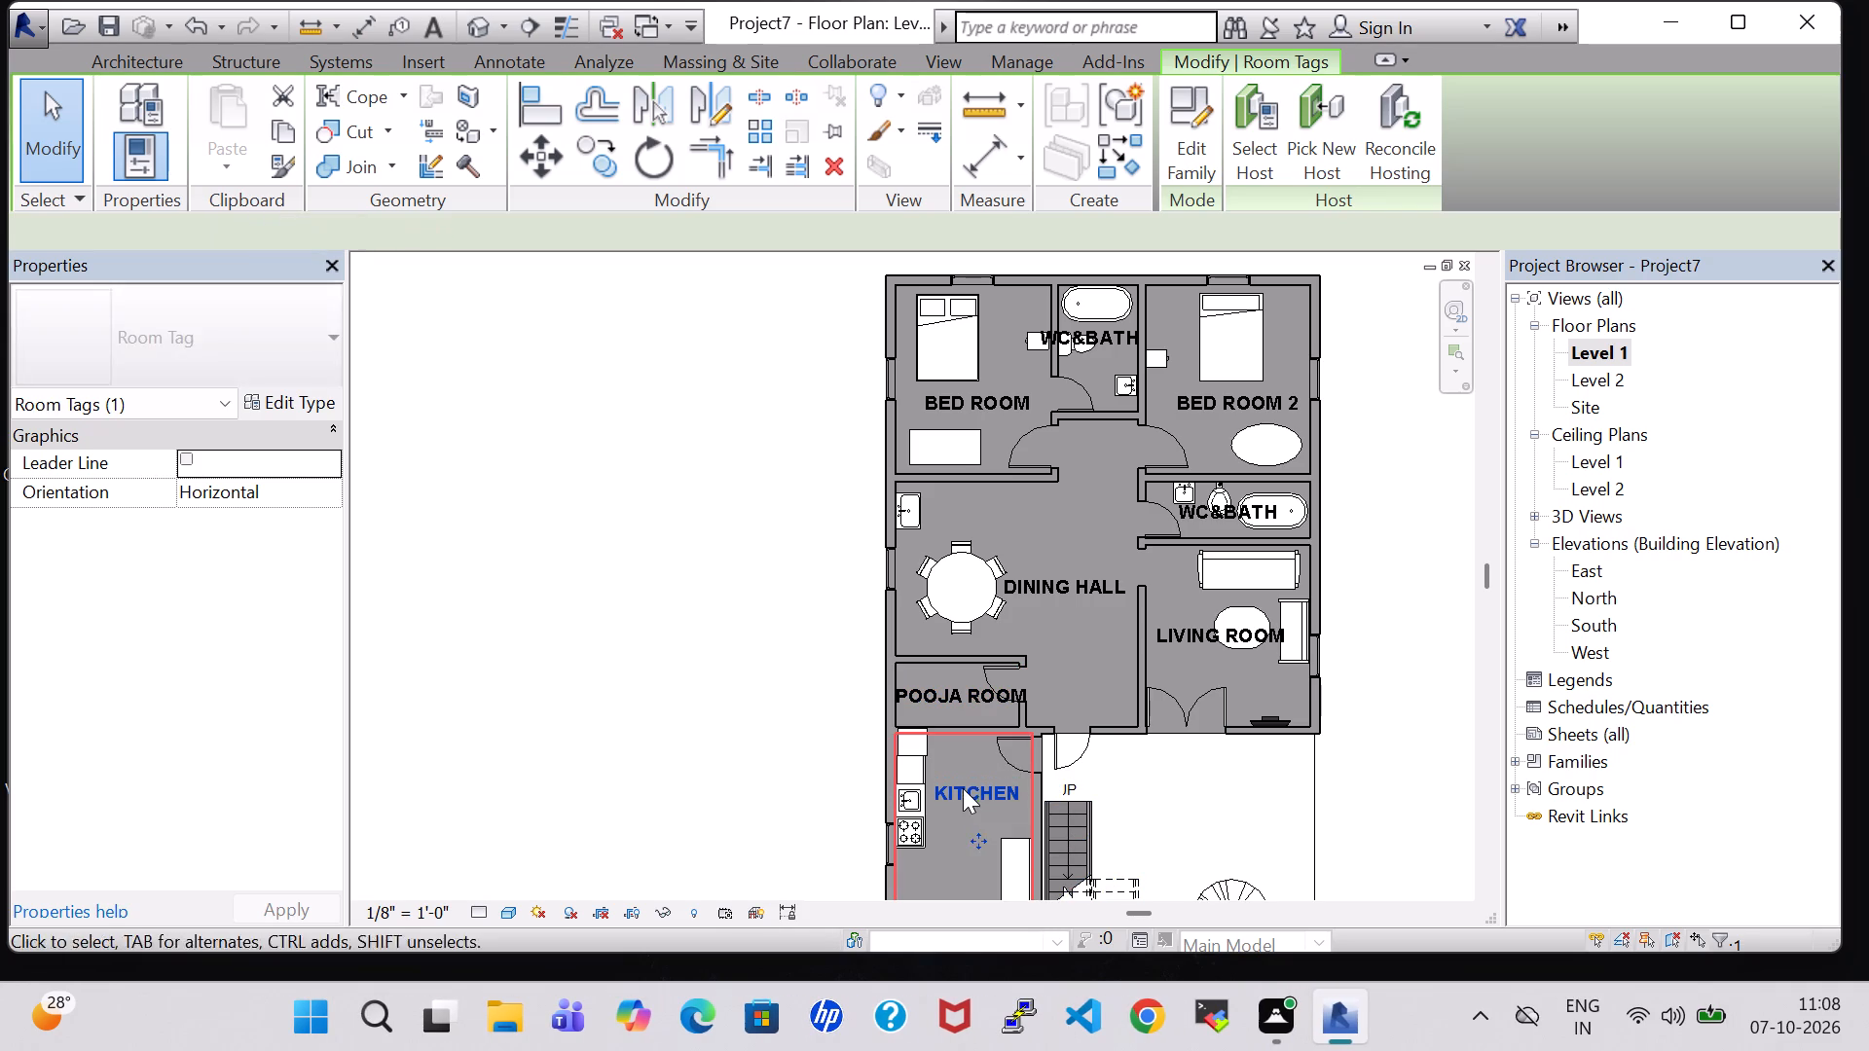
key(Down)
key(Down)
key(Down)
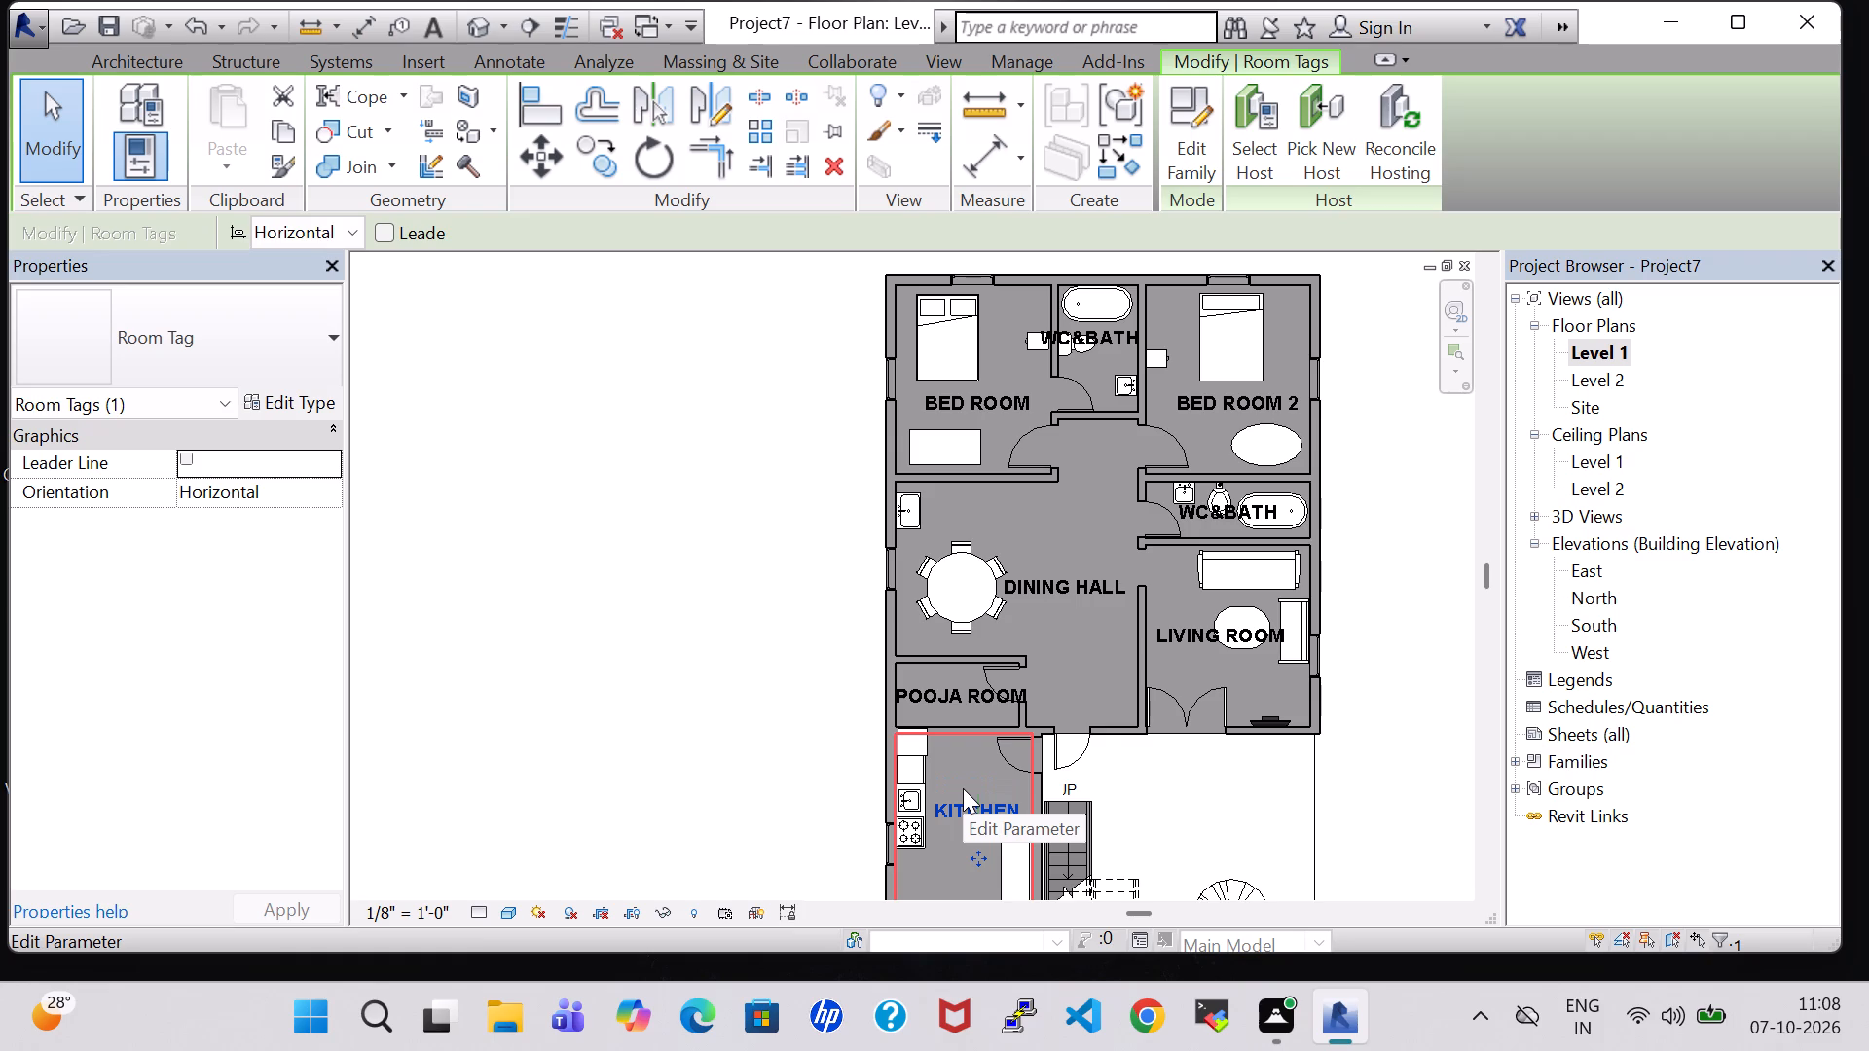
scroll(963, 788, down, 2)
click(756, 661)
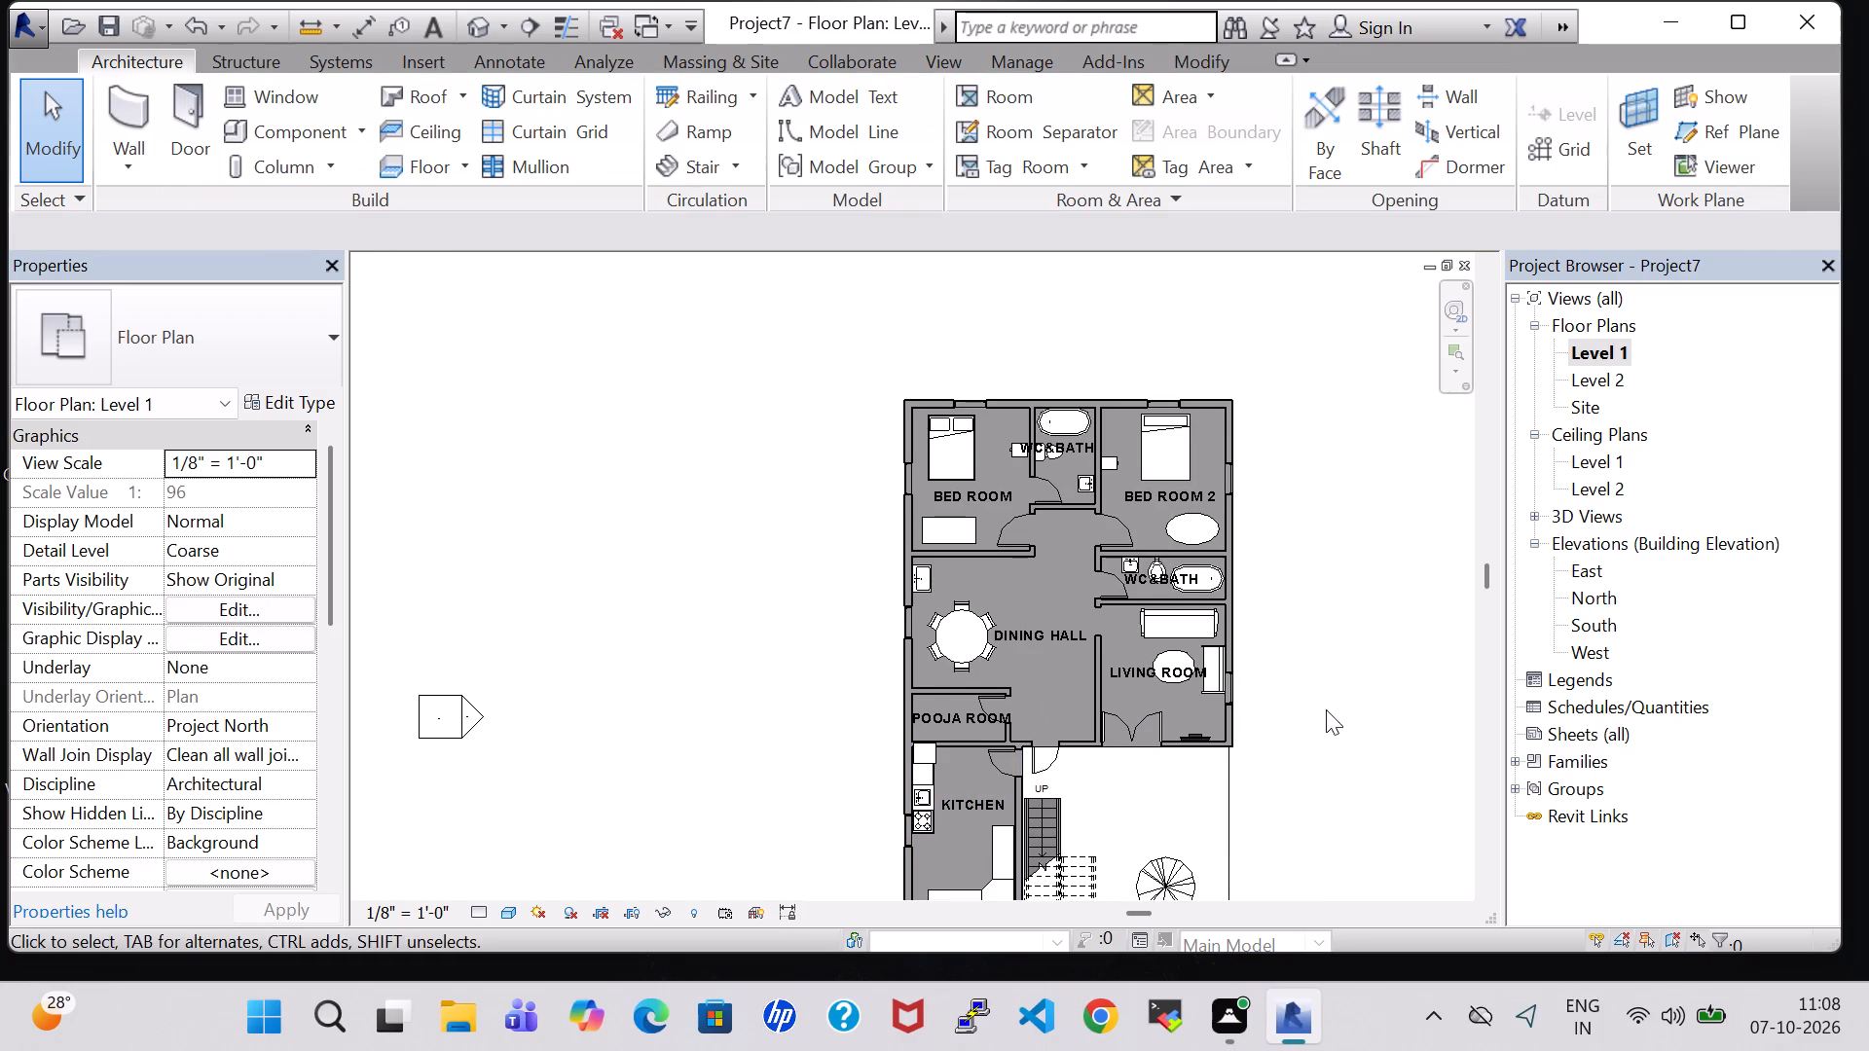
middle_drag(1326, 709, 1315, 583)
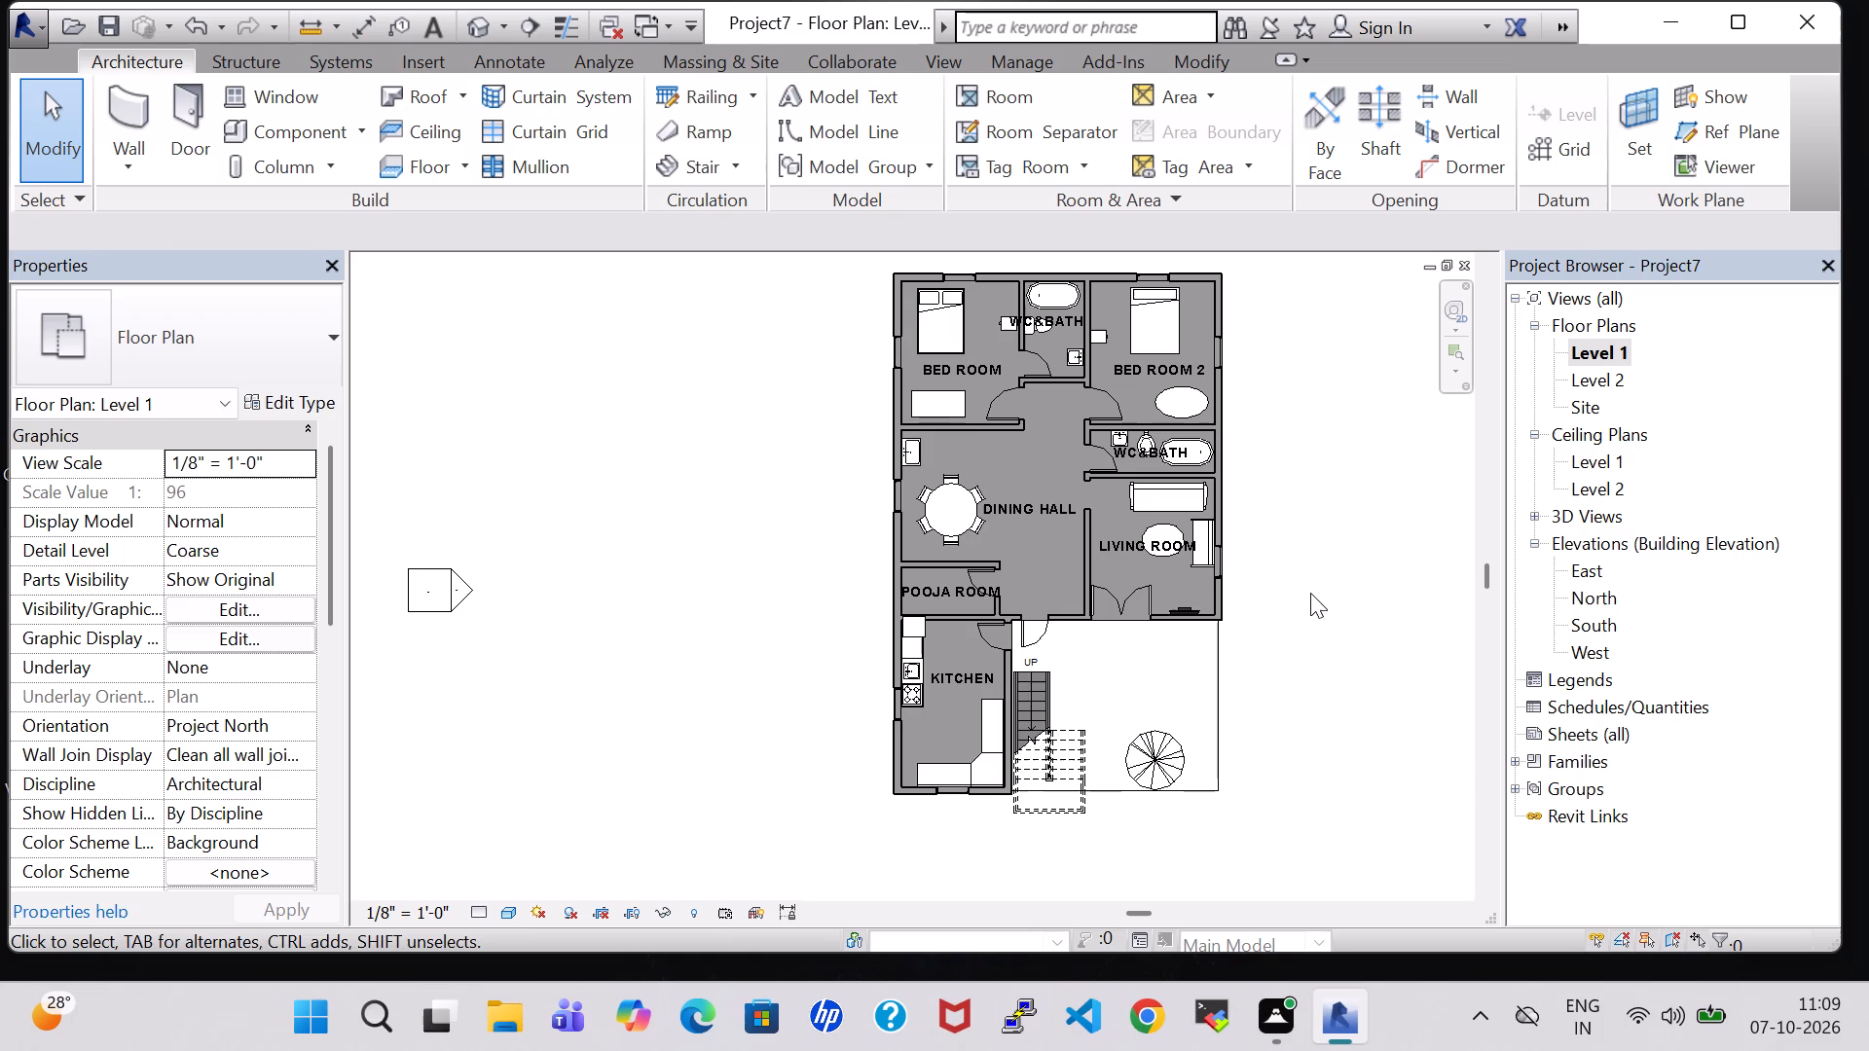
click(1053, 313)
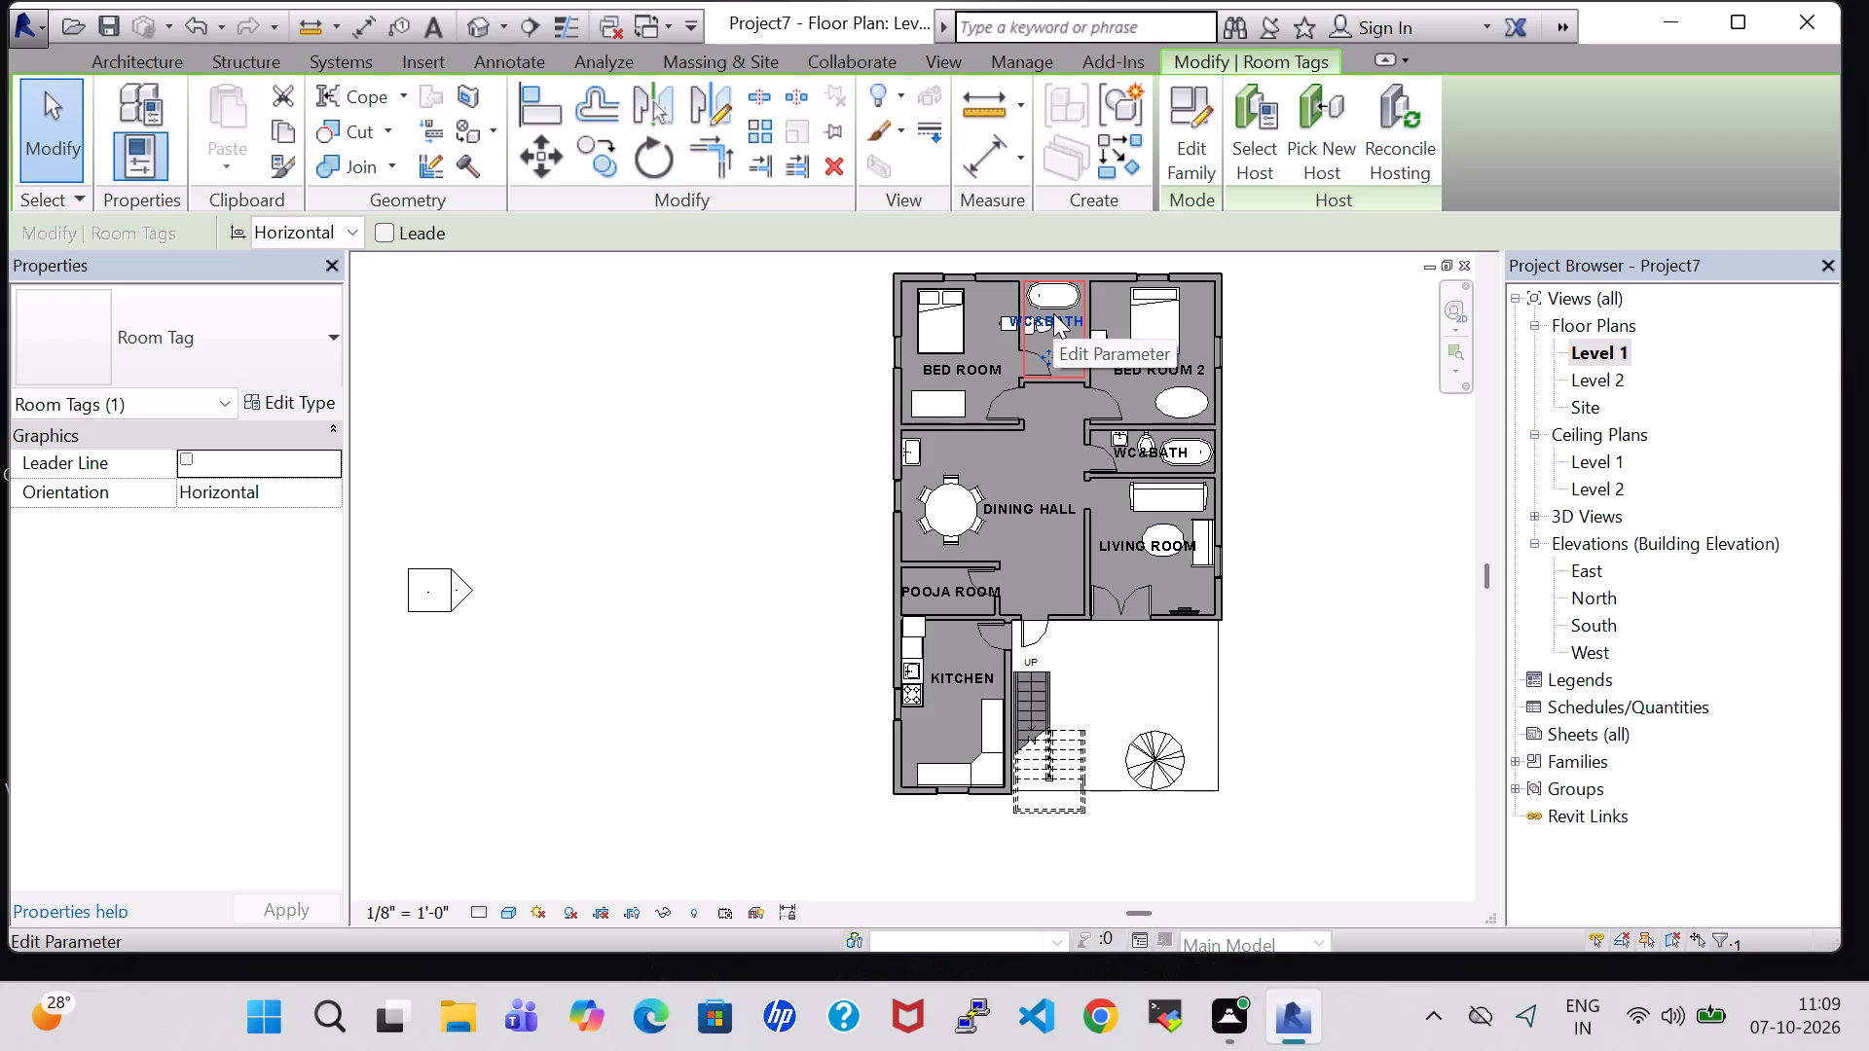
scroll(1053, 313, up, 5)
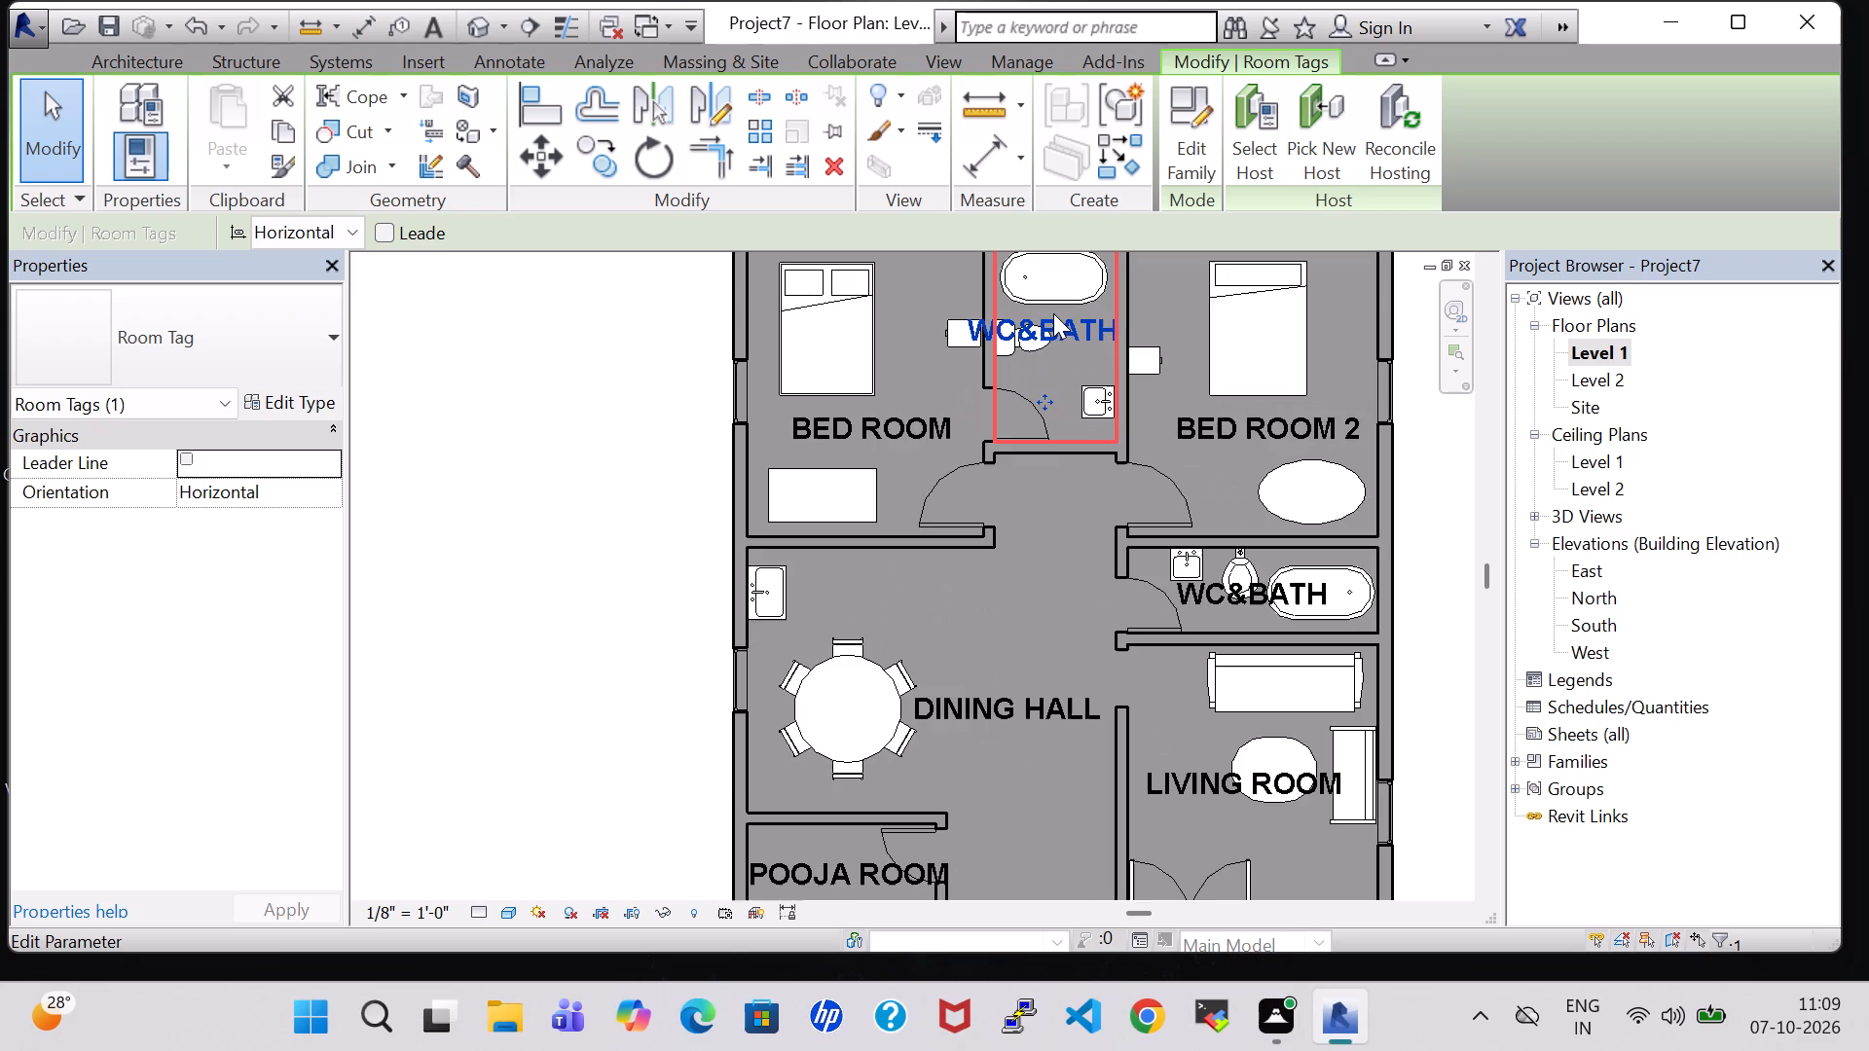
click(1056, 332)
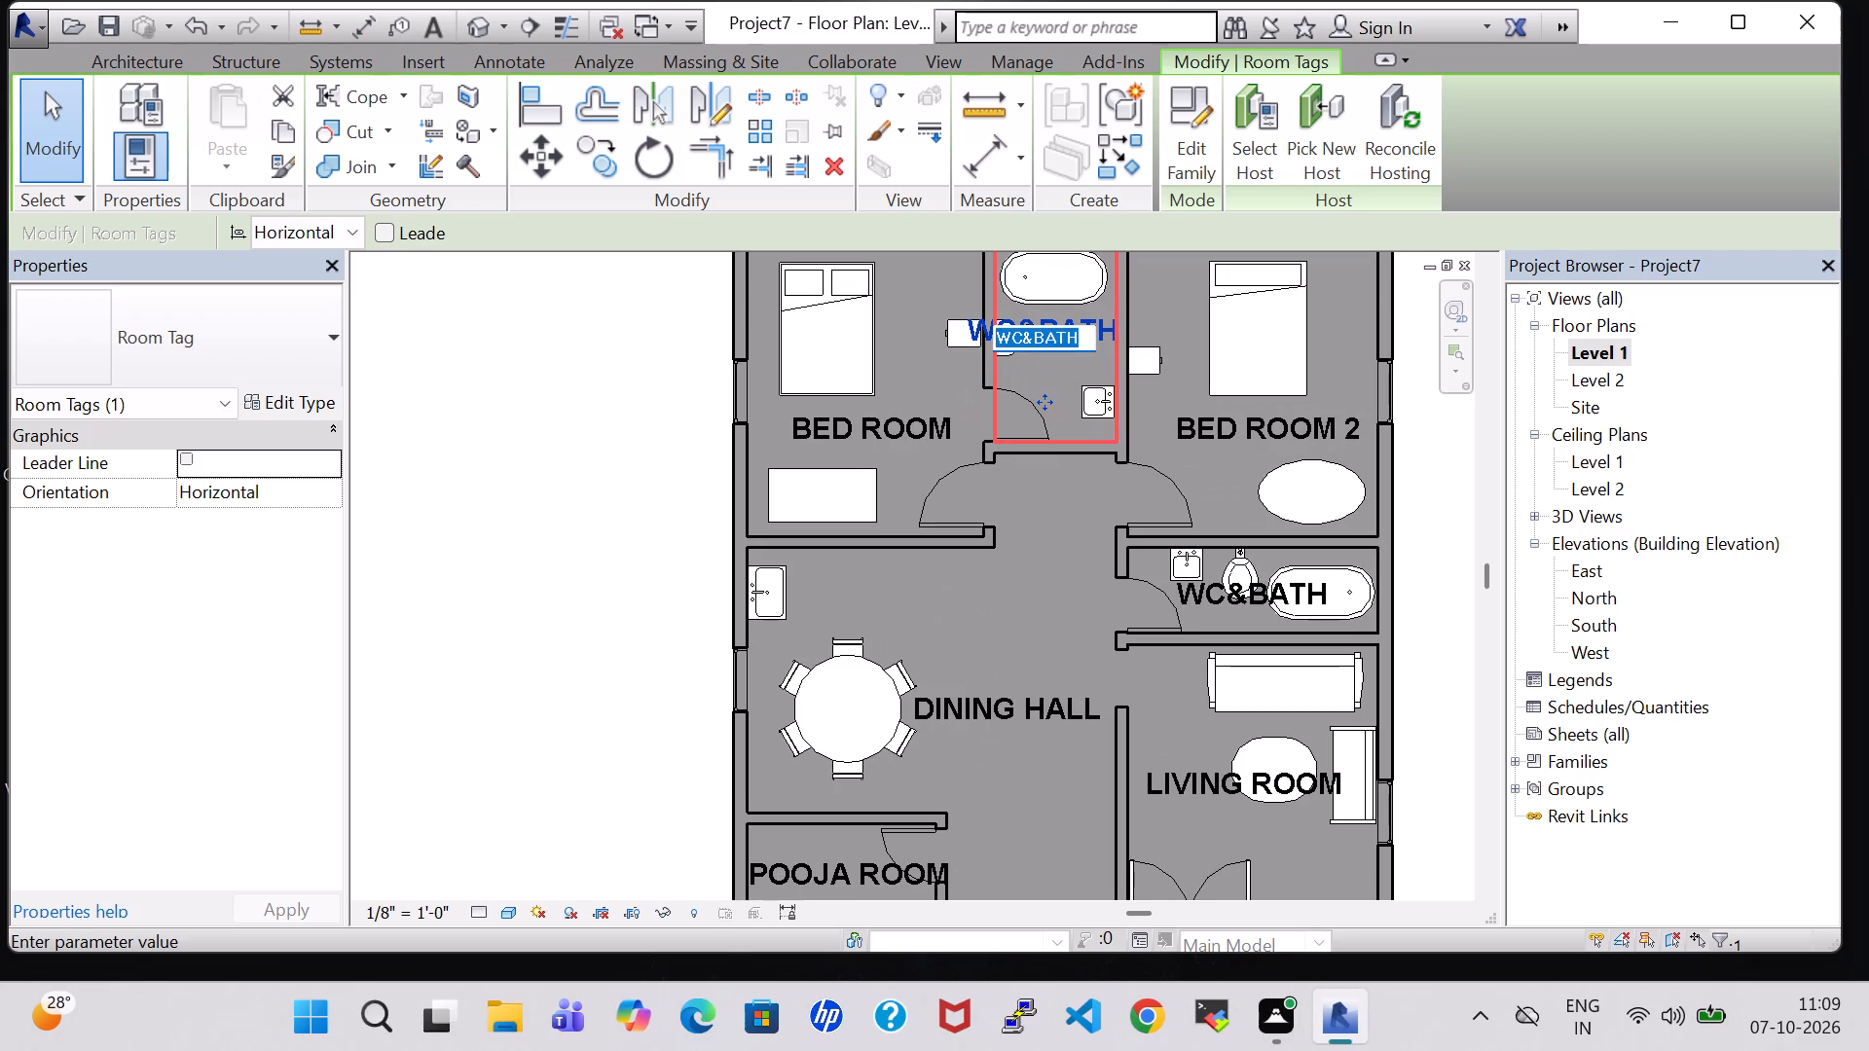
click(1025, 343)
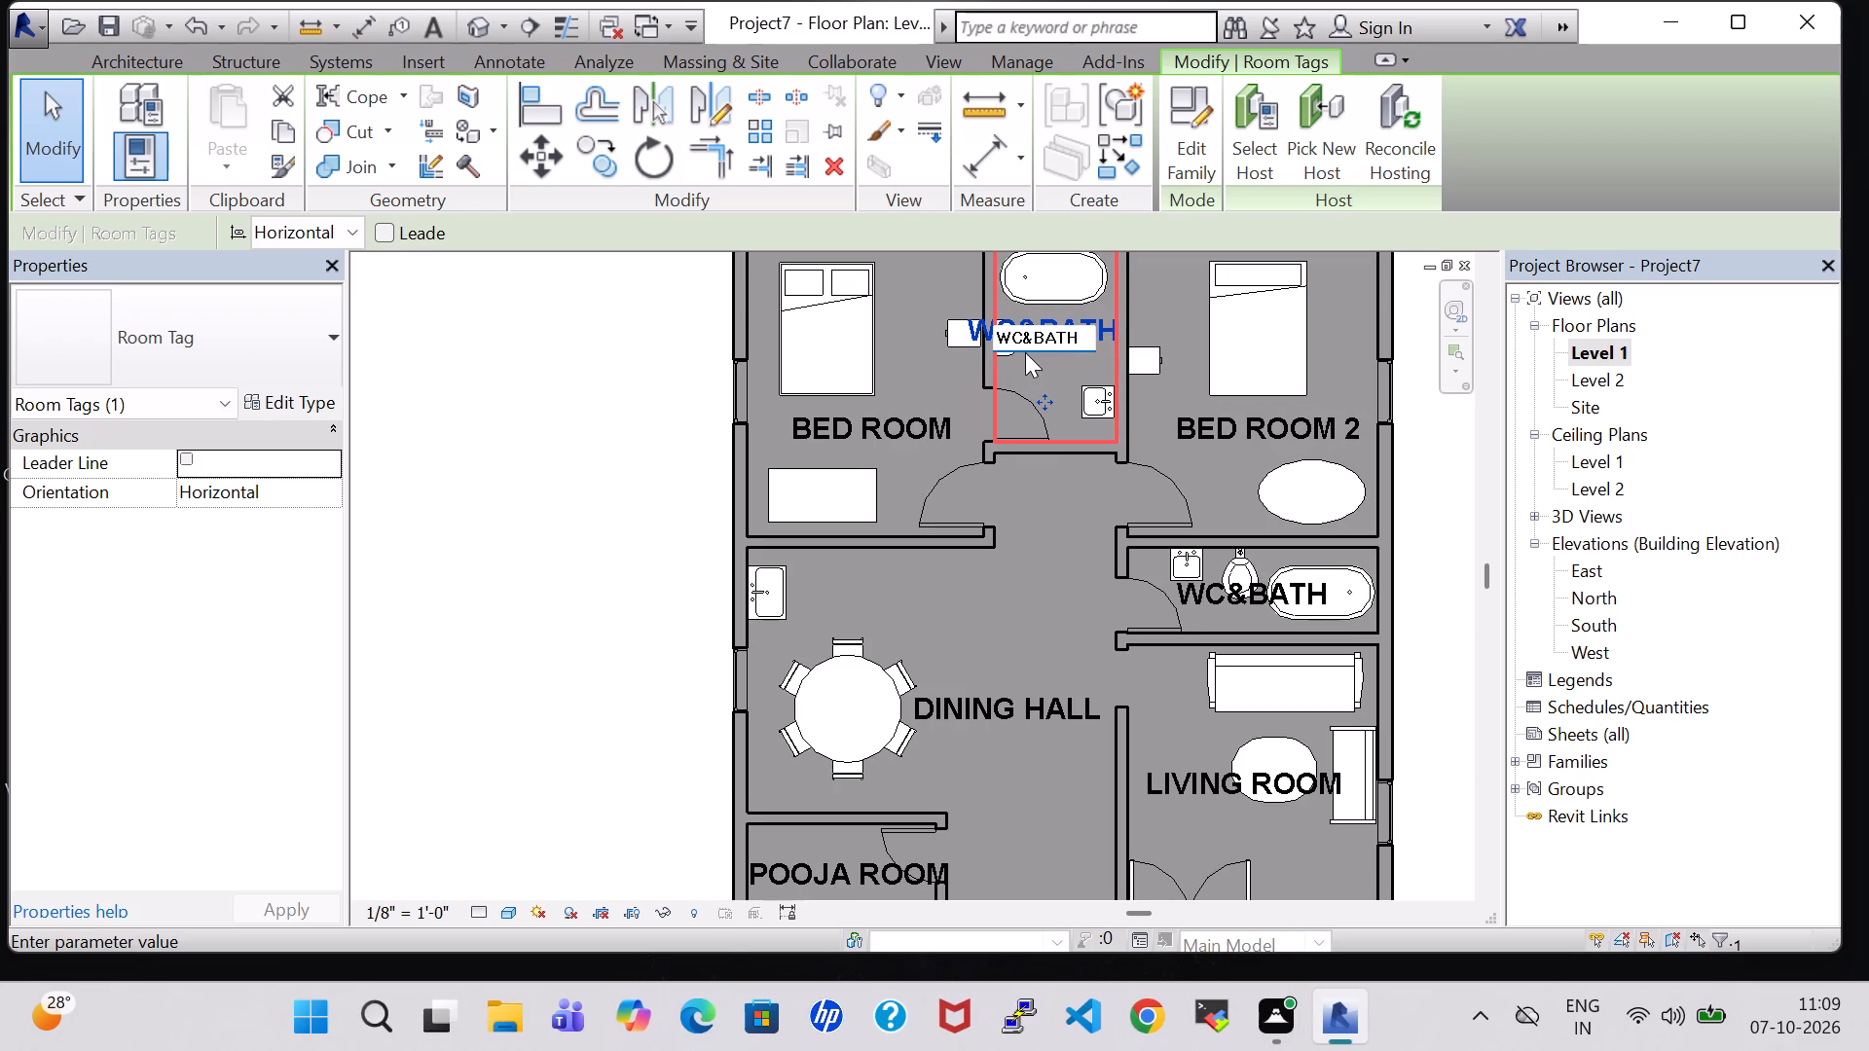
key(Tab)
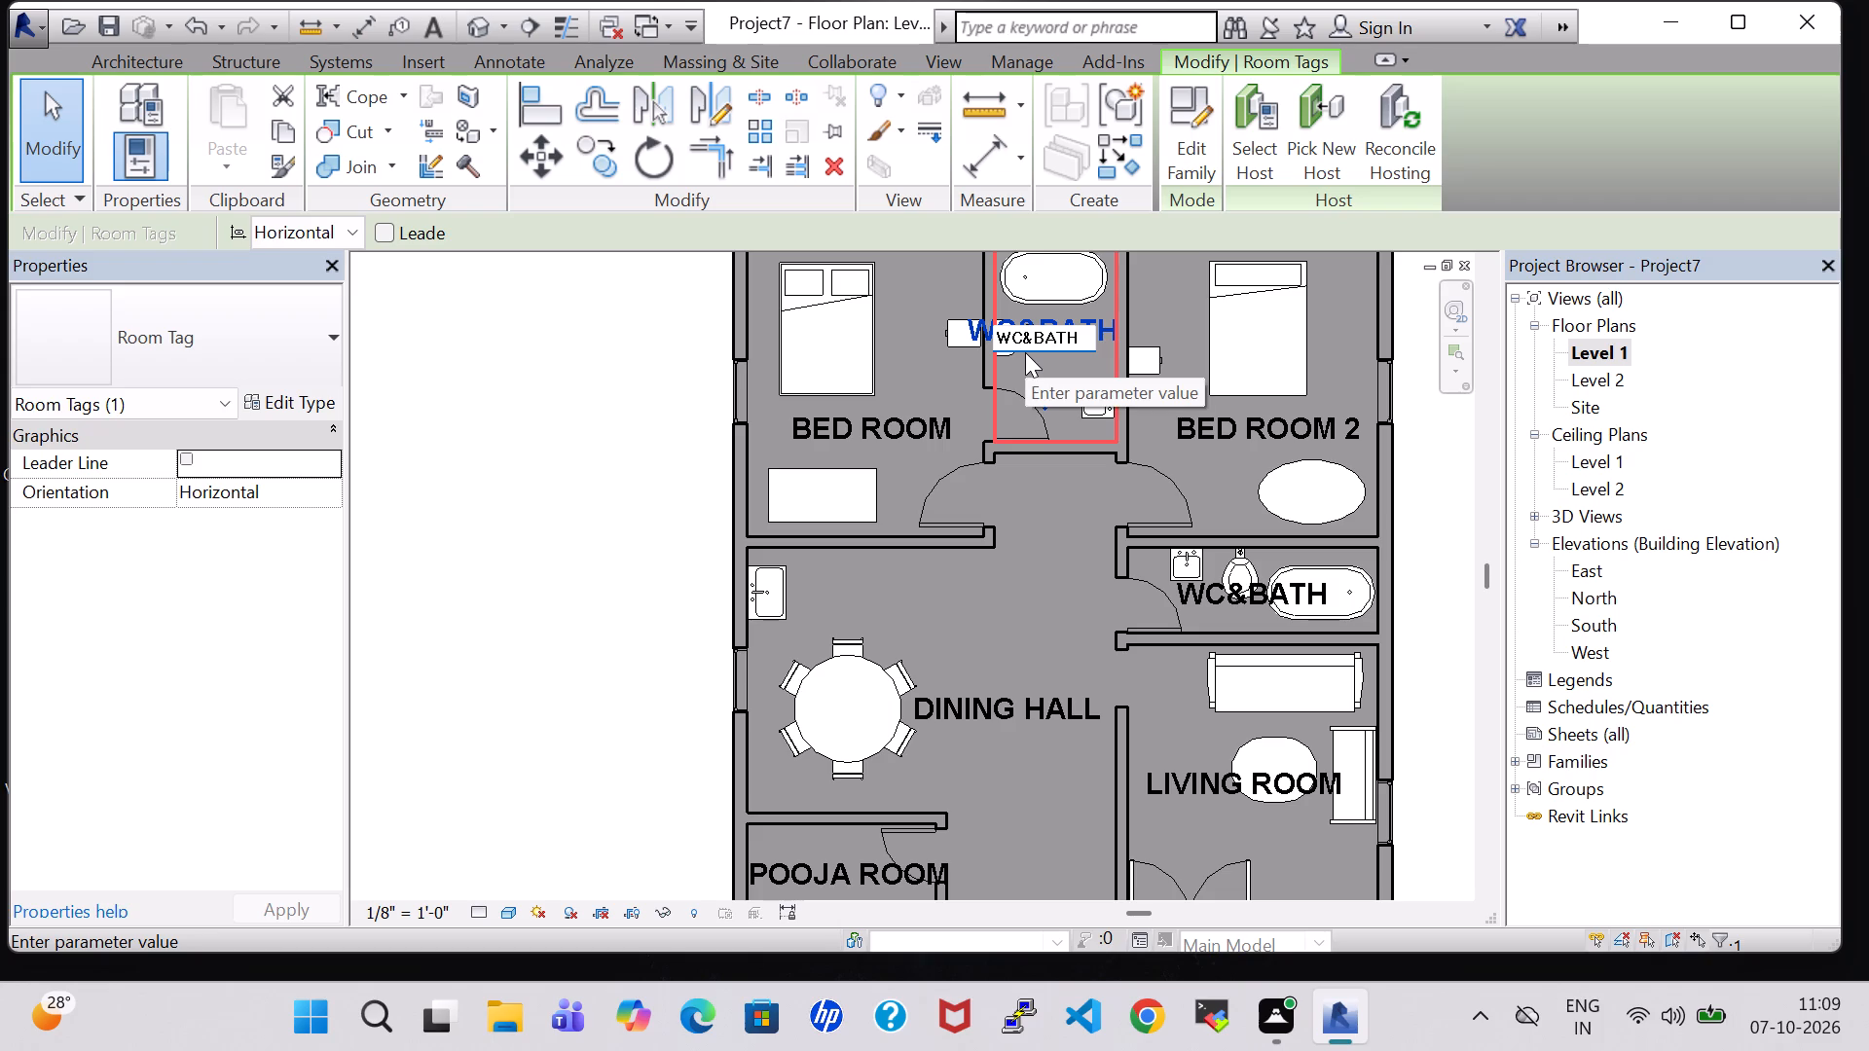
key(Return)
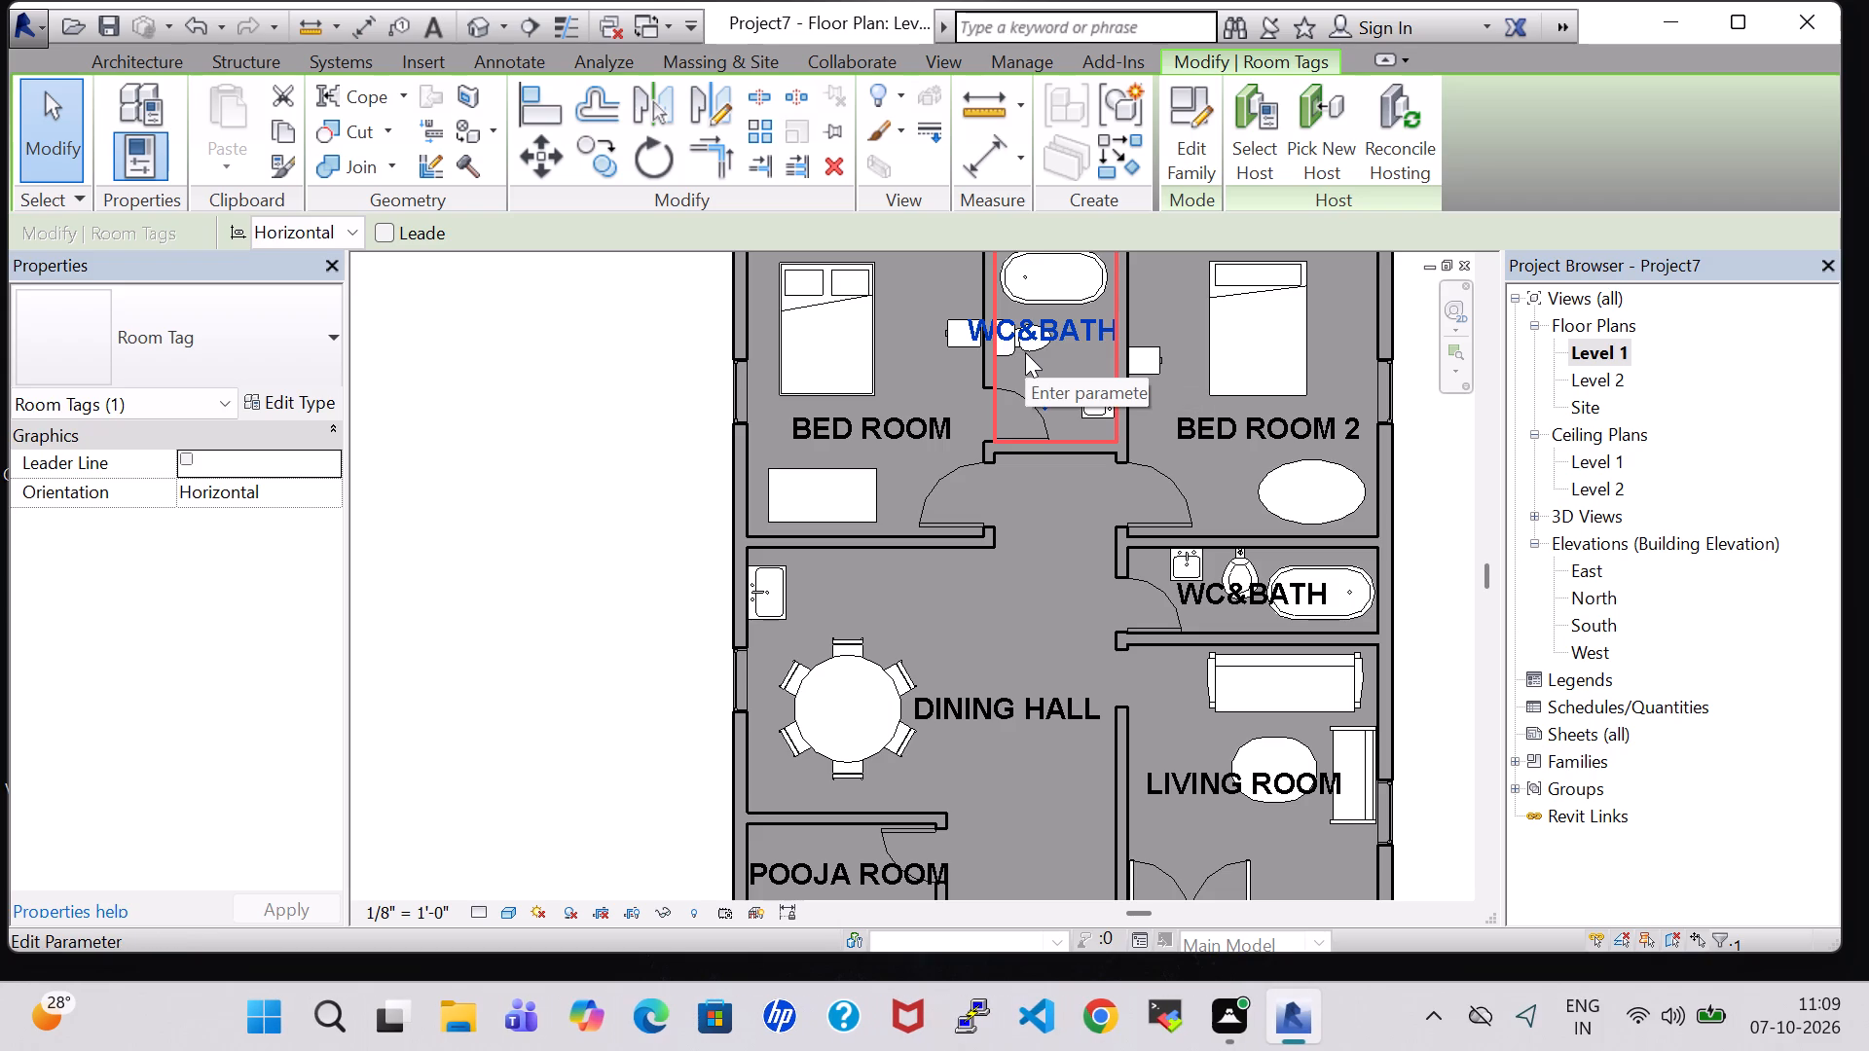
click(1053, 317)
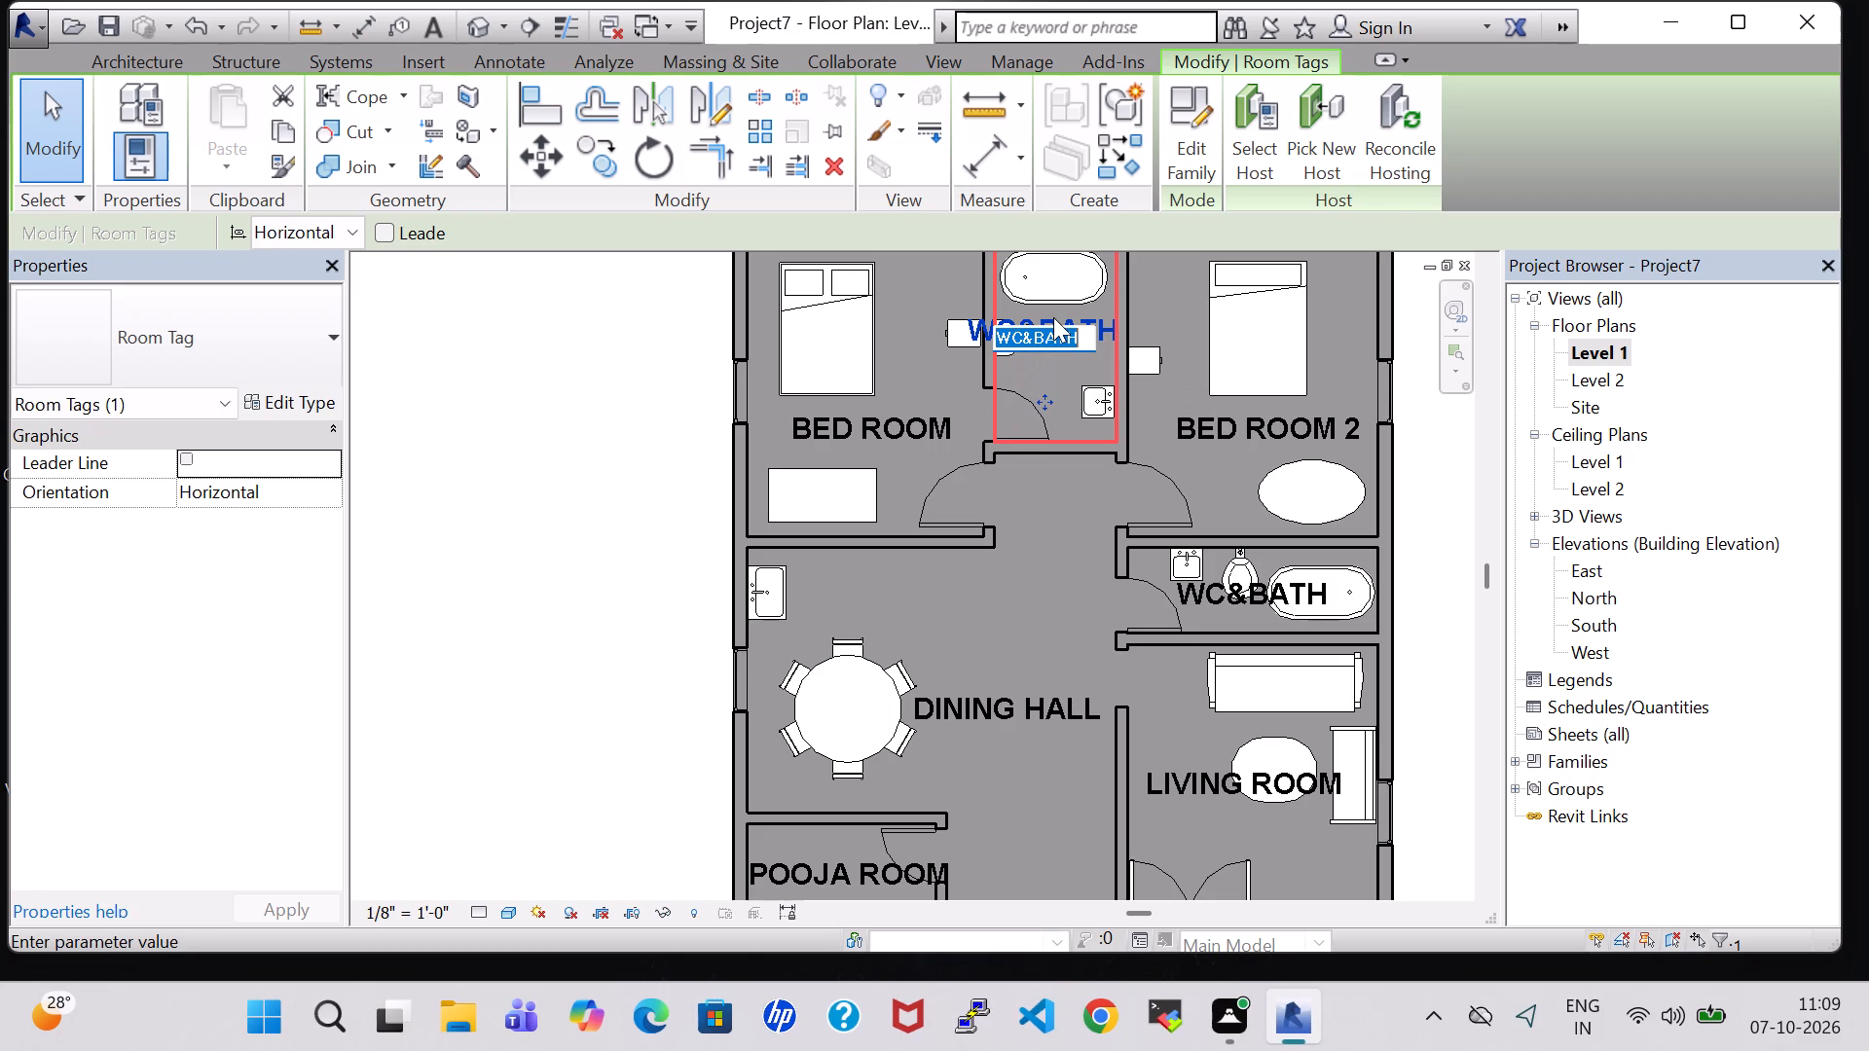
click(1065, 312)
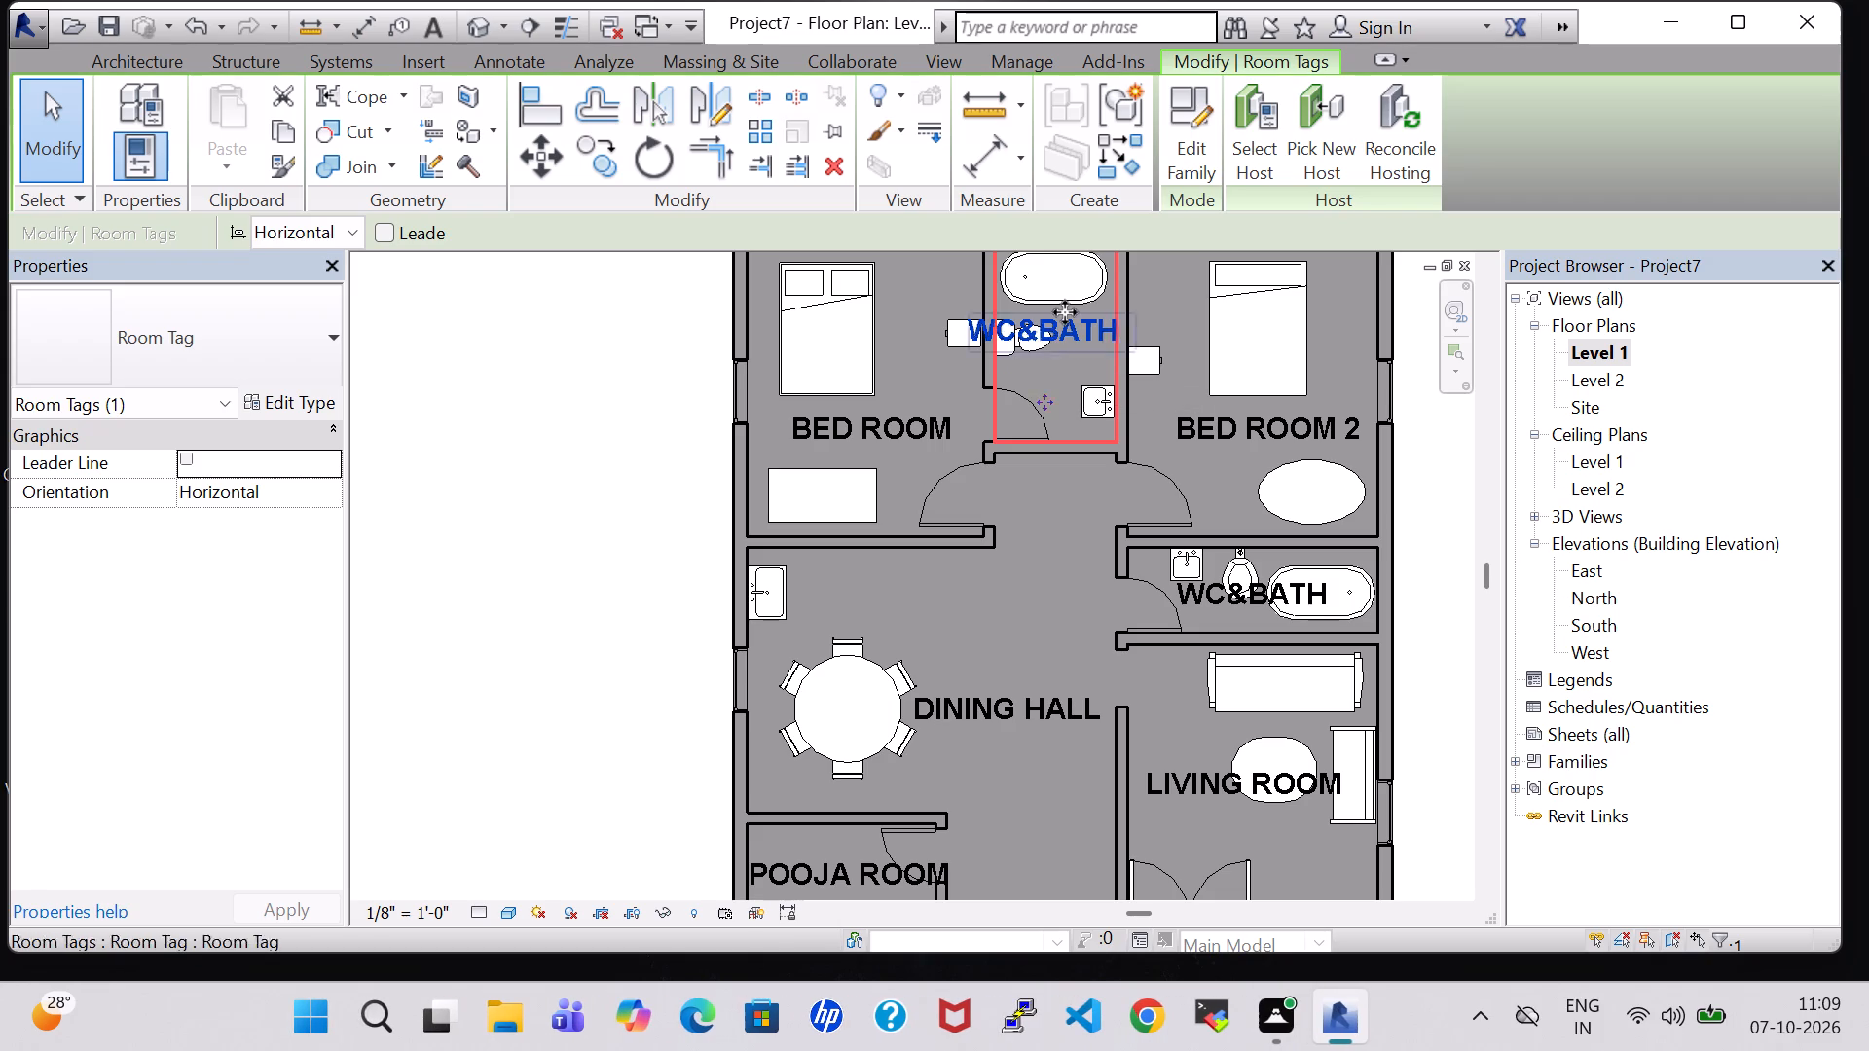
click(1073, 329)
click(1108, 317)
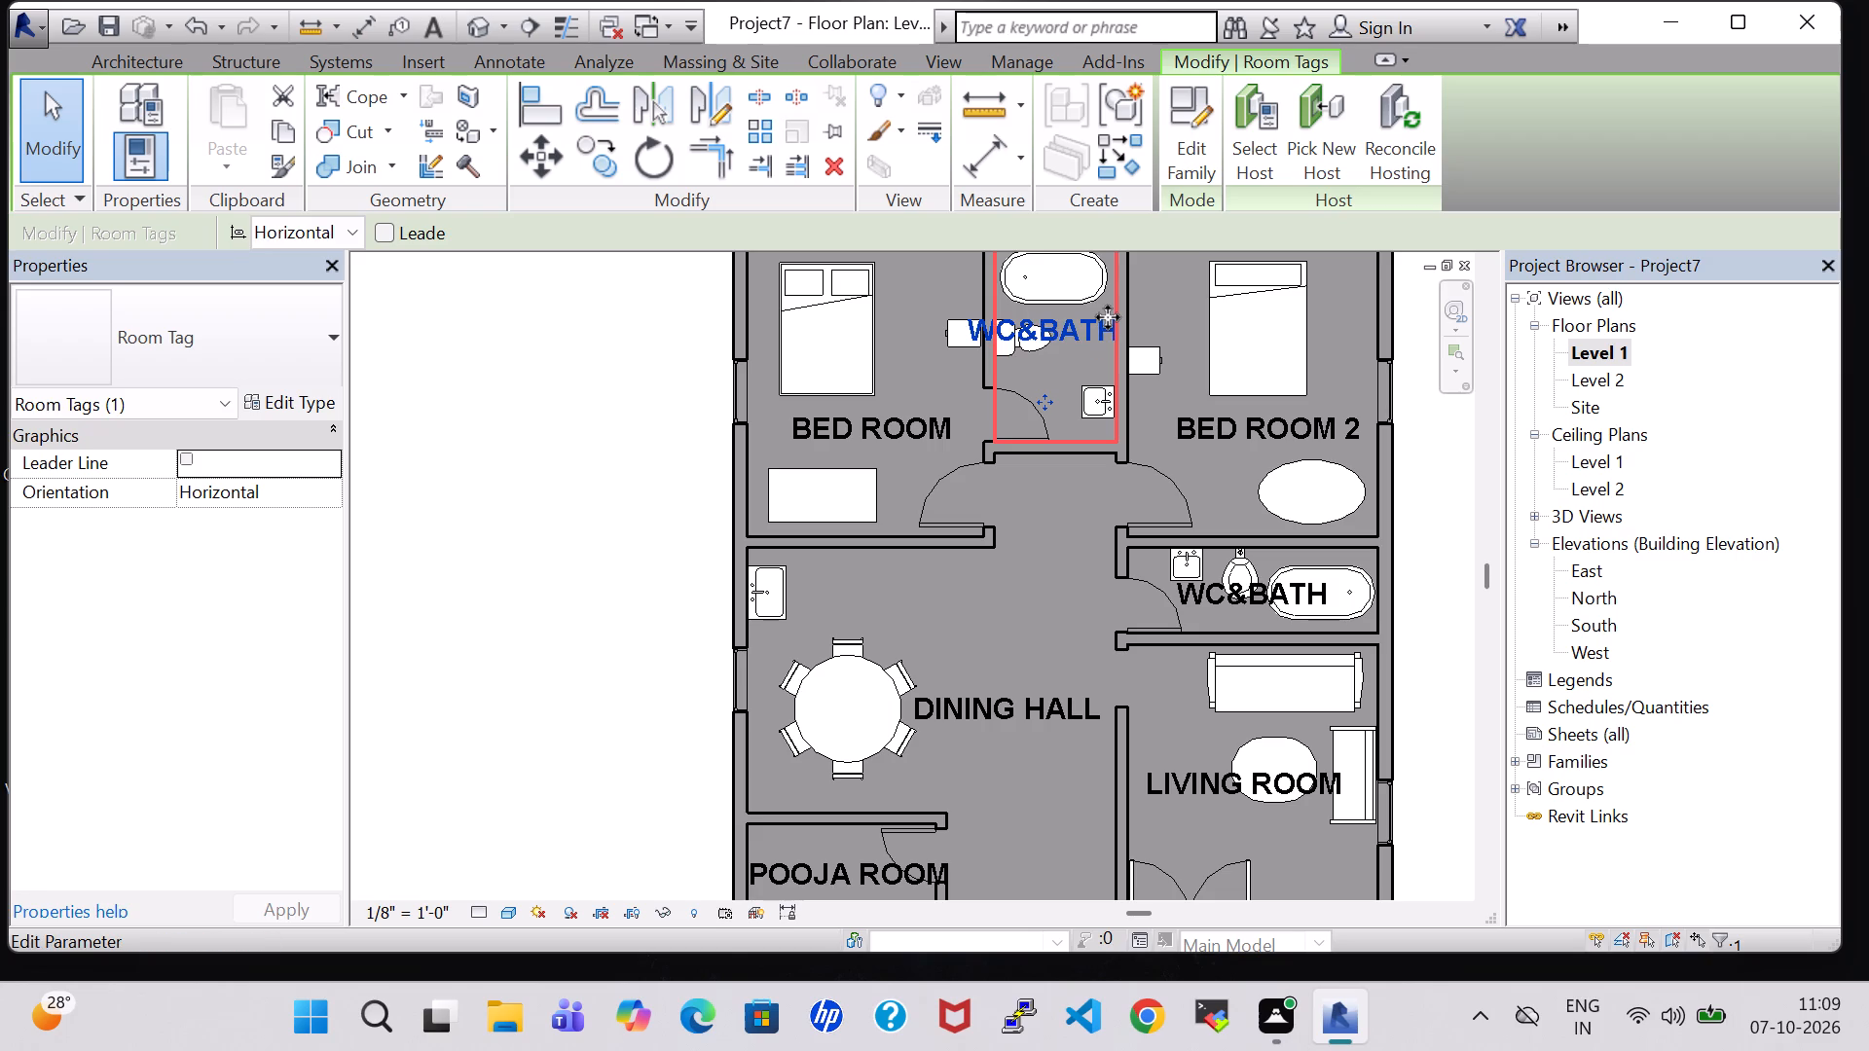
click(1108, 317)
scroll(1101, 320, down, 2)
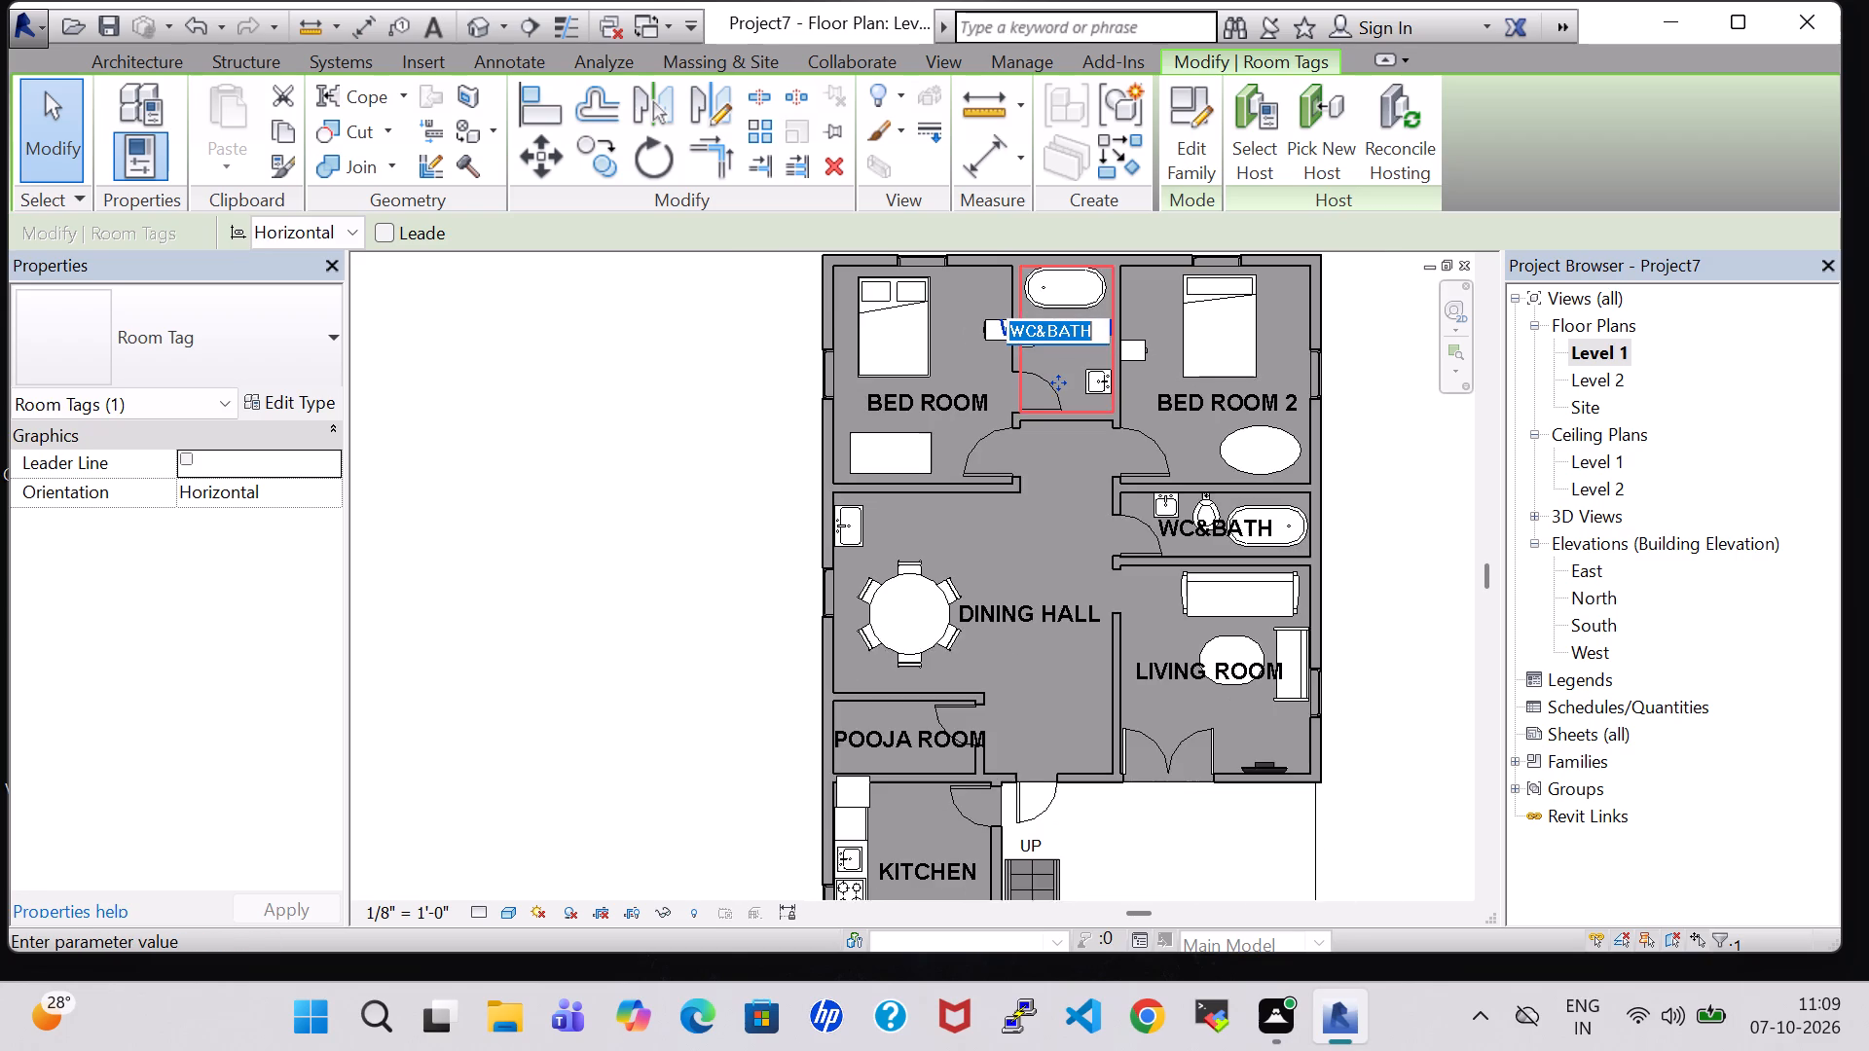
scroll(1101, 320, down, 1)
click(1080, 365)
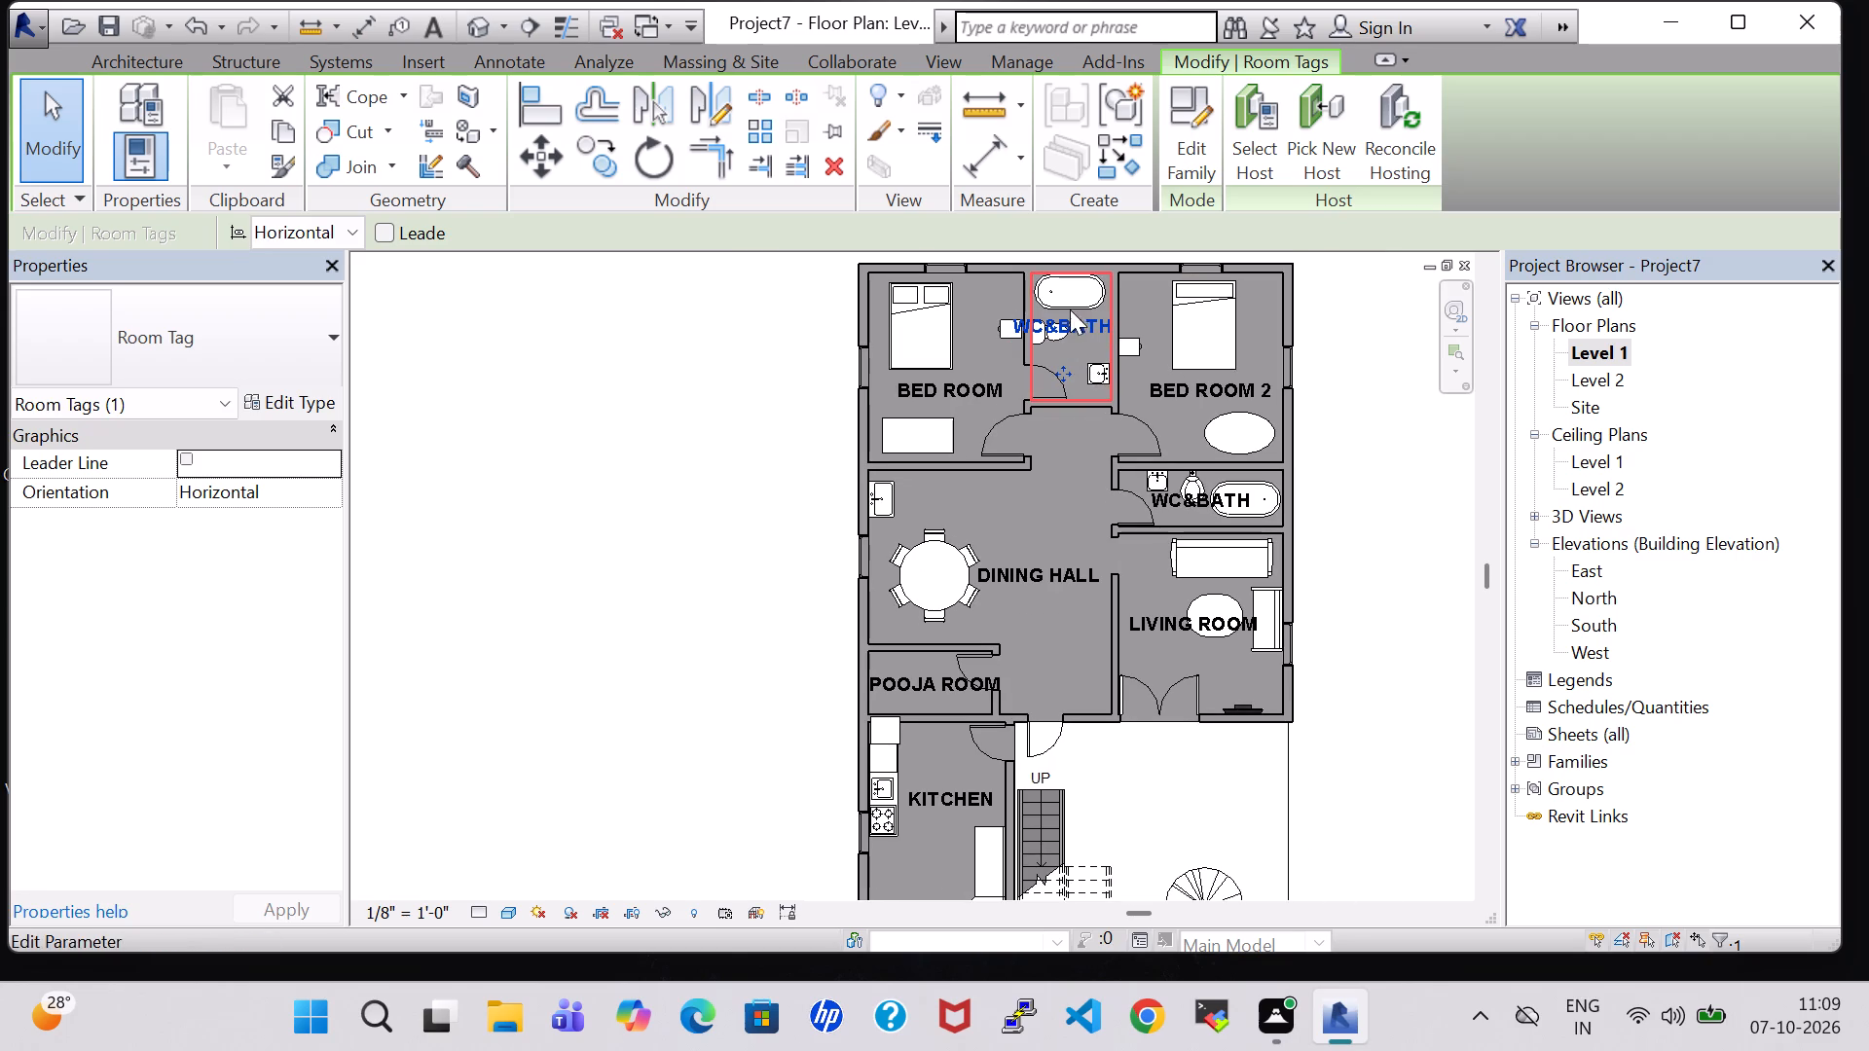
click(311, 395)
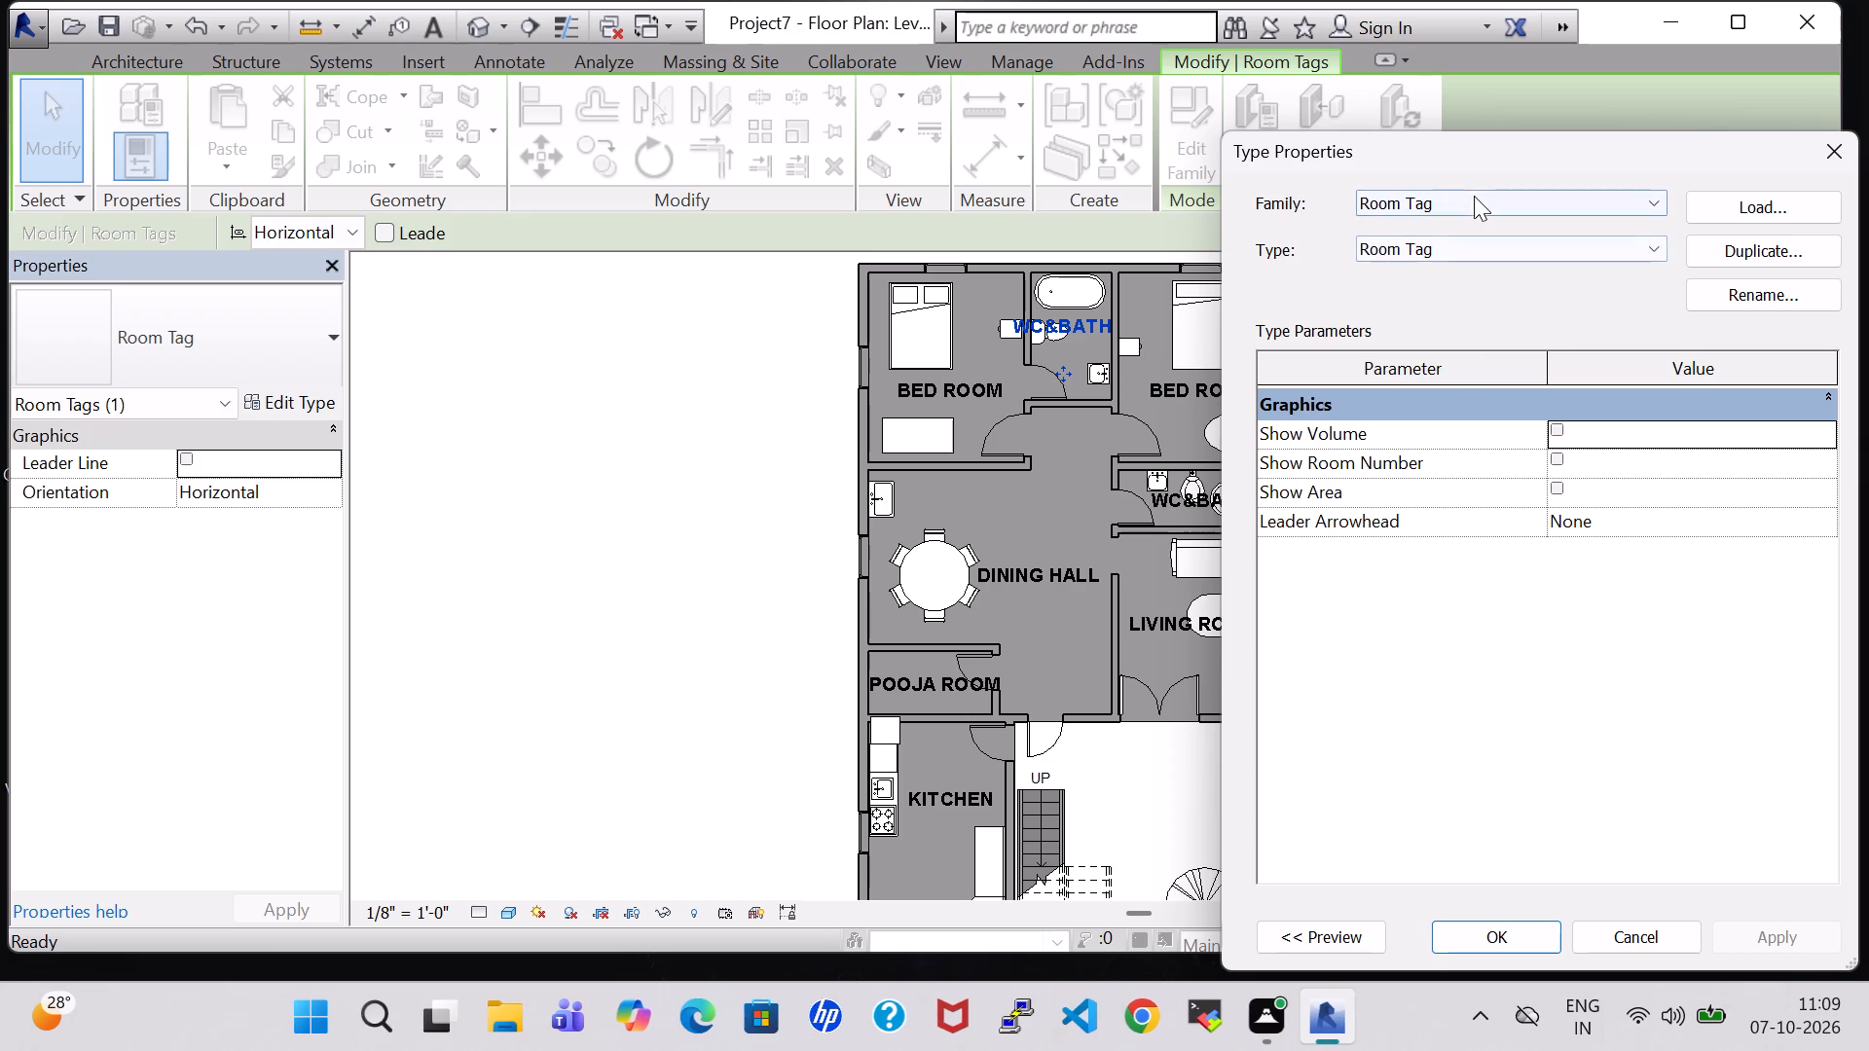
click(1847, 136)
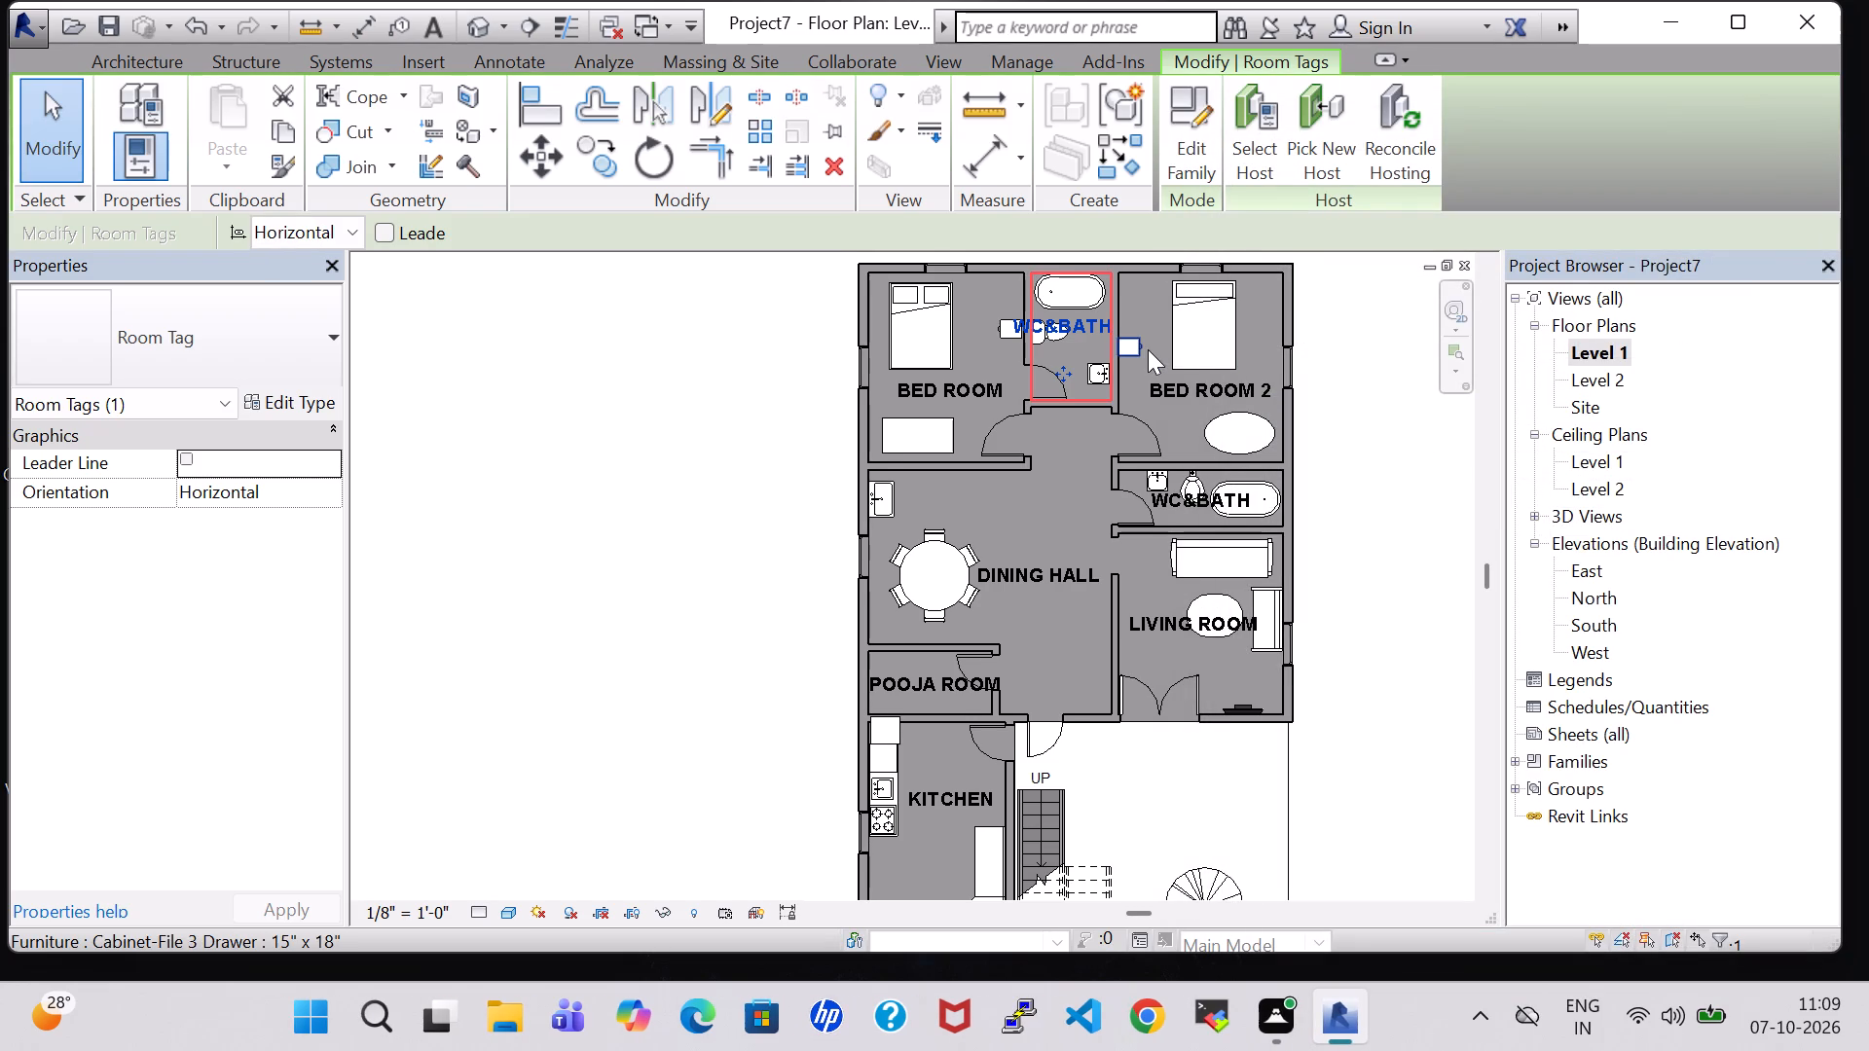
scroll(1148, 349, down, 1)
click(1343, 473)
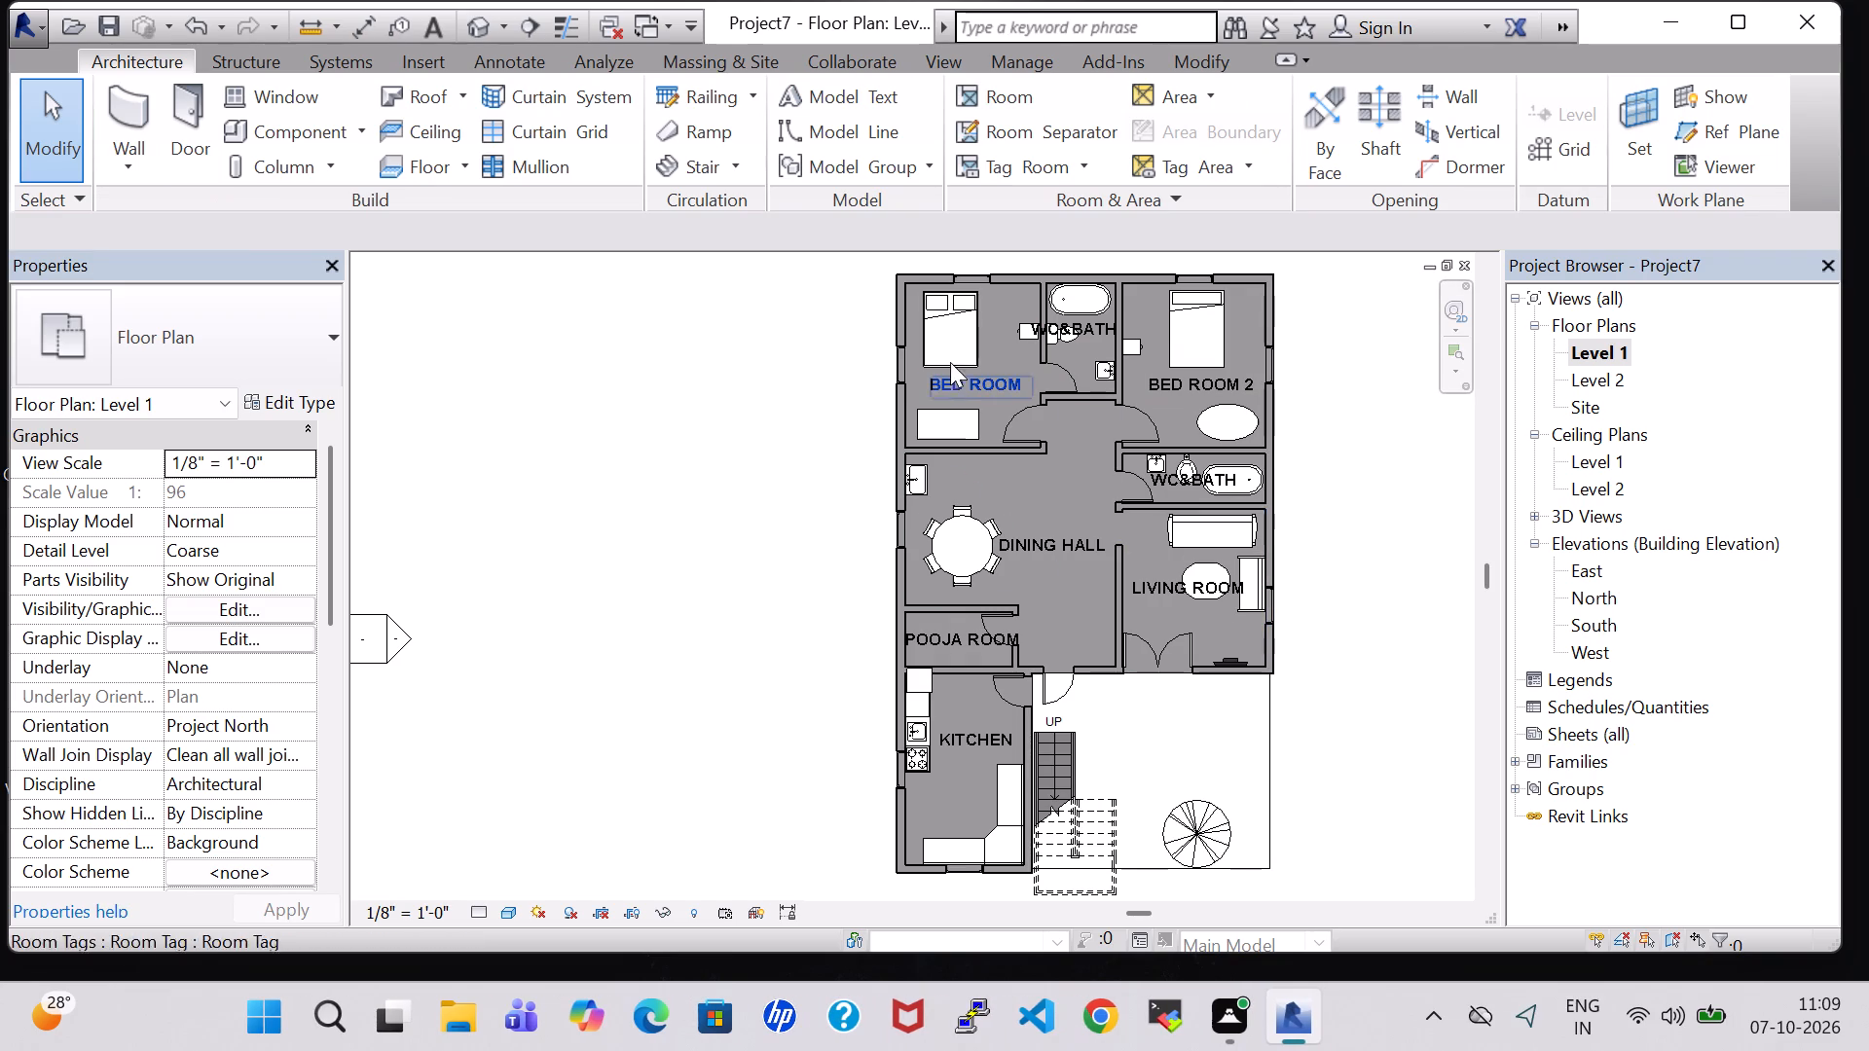
Rename the BED ROOM tag in the upper-left bedroom of the plan as BED ROOM 1.
click(976, 395)
click(1002, 375)
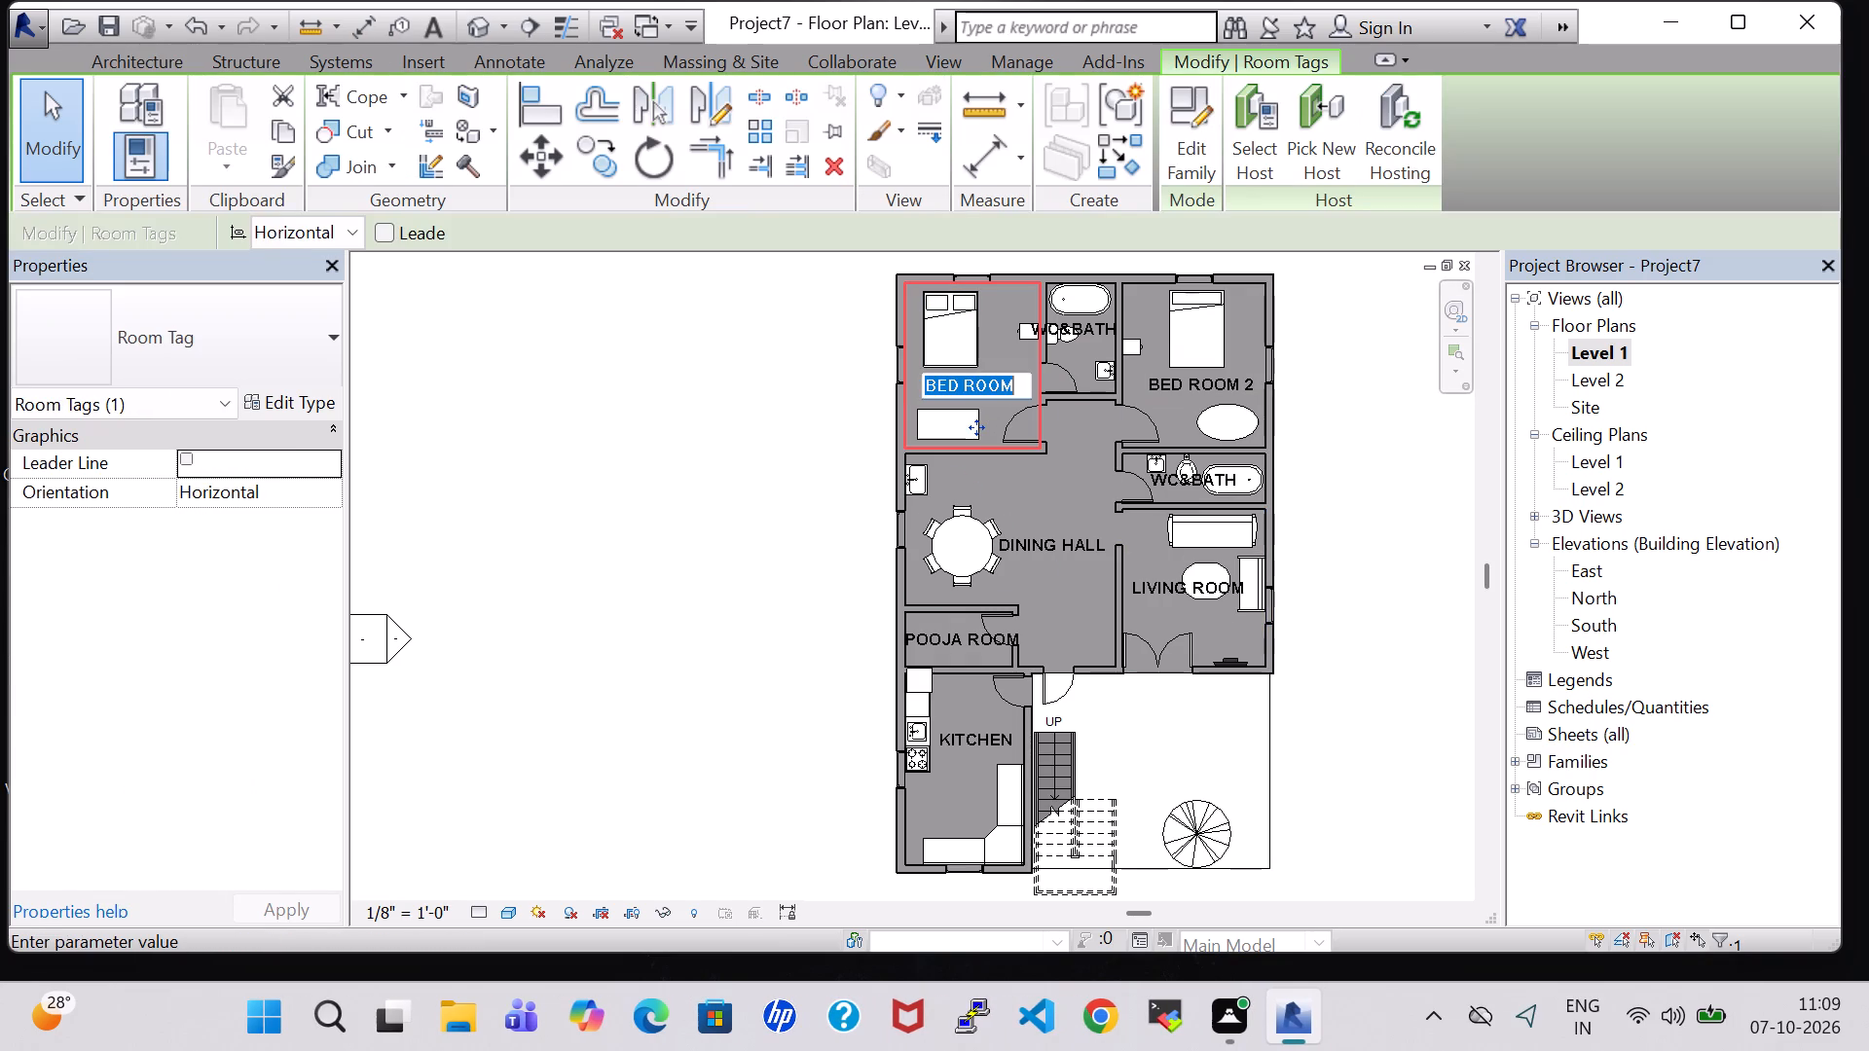
click(1019, 375)
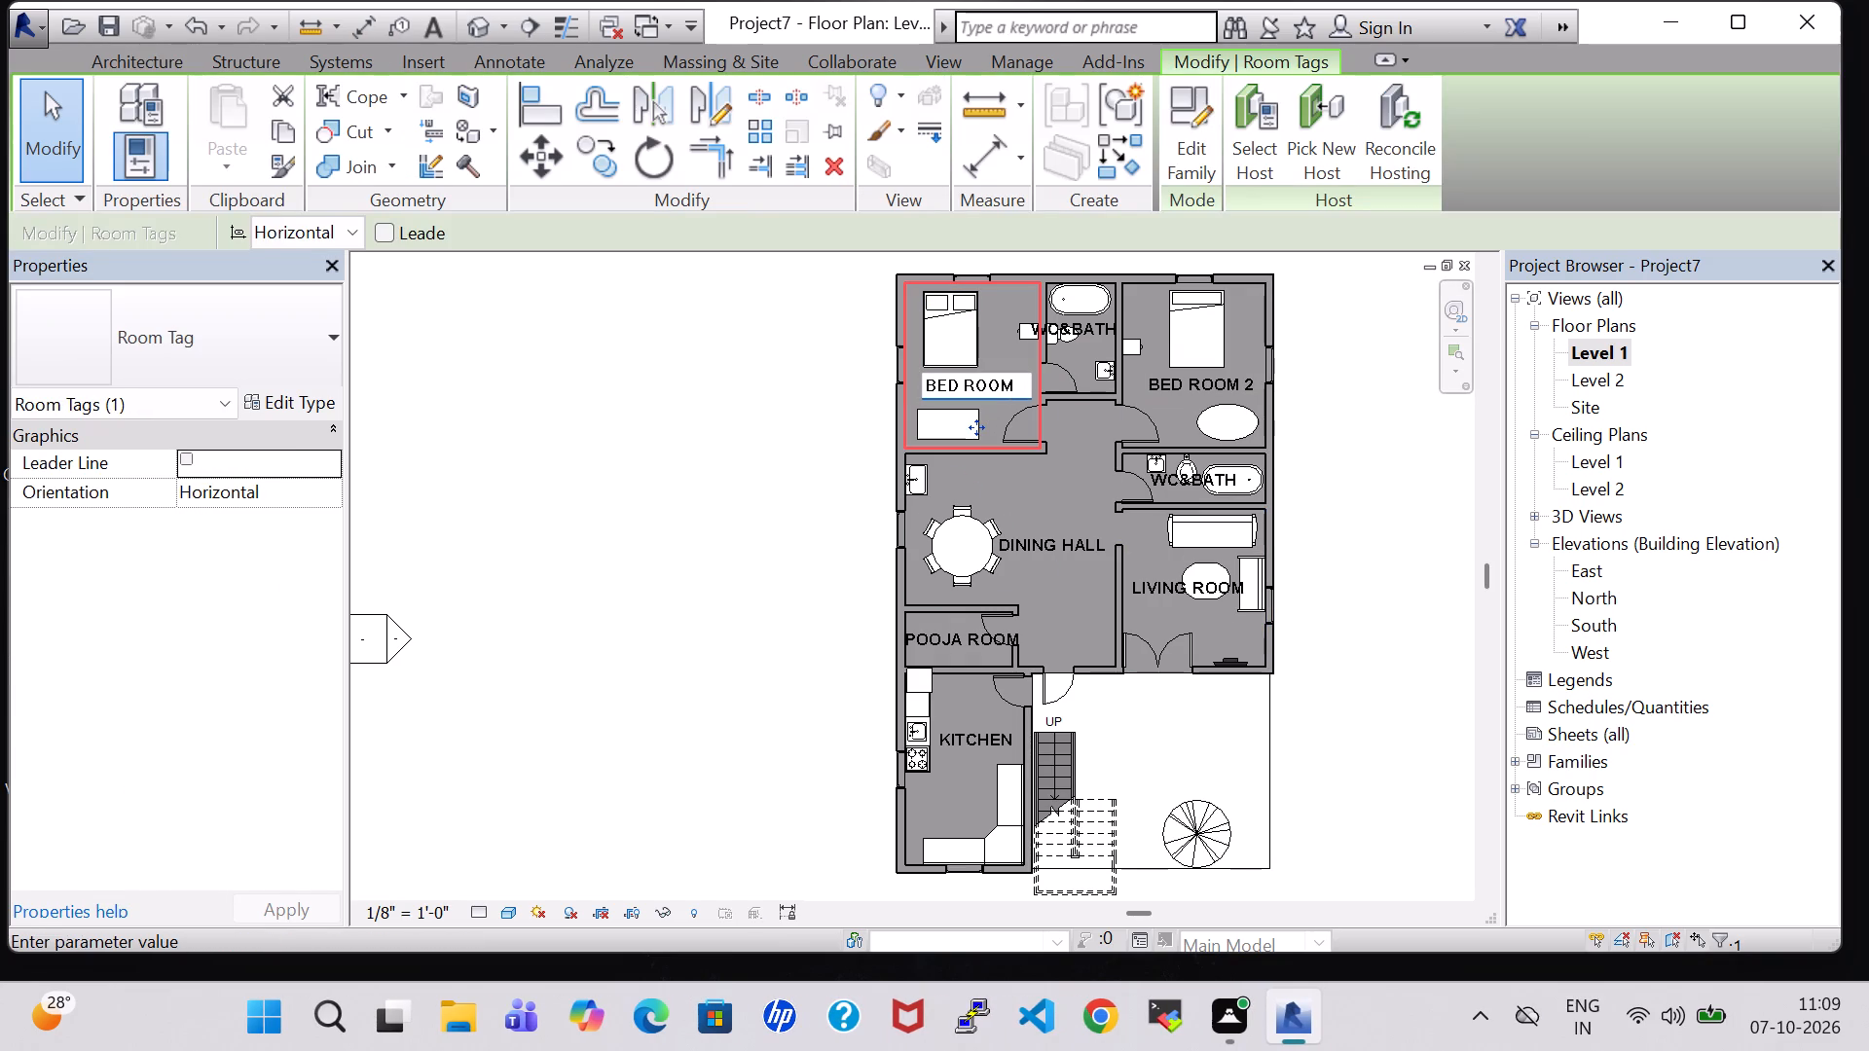
key(space)
key(1)
key(Return)
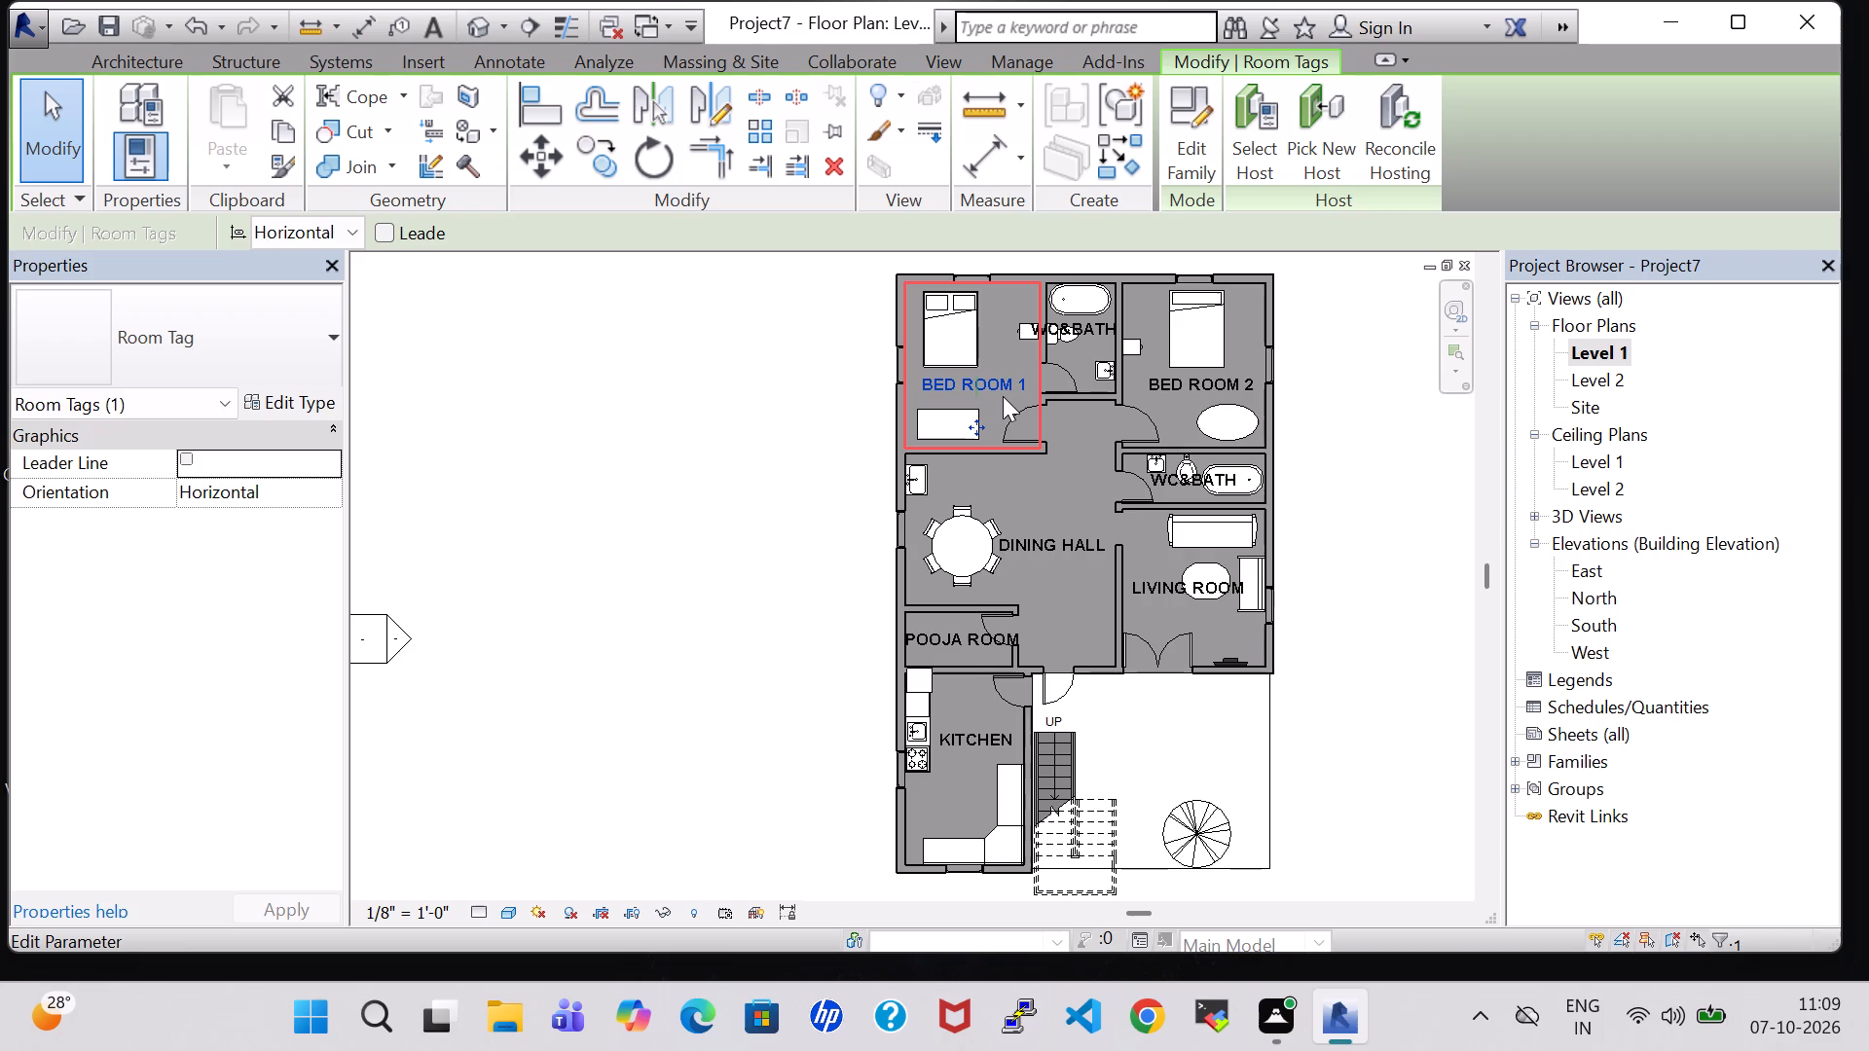
Nudge the BED ROOM 1 tag slightly left so it sits clear of the bedroom's inner wall, and deselect it.
click(982, 380)
key(Left)
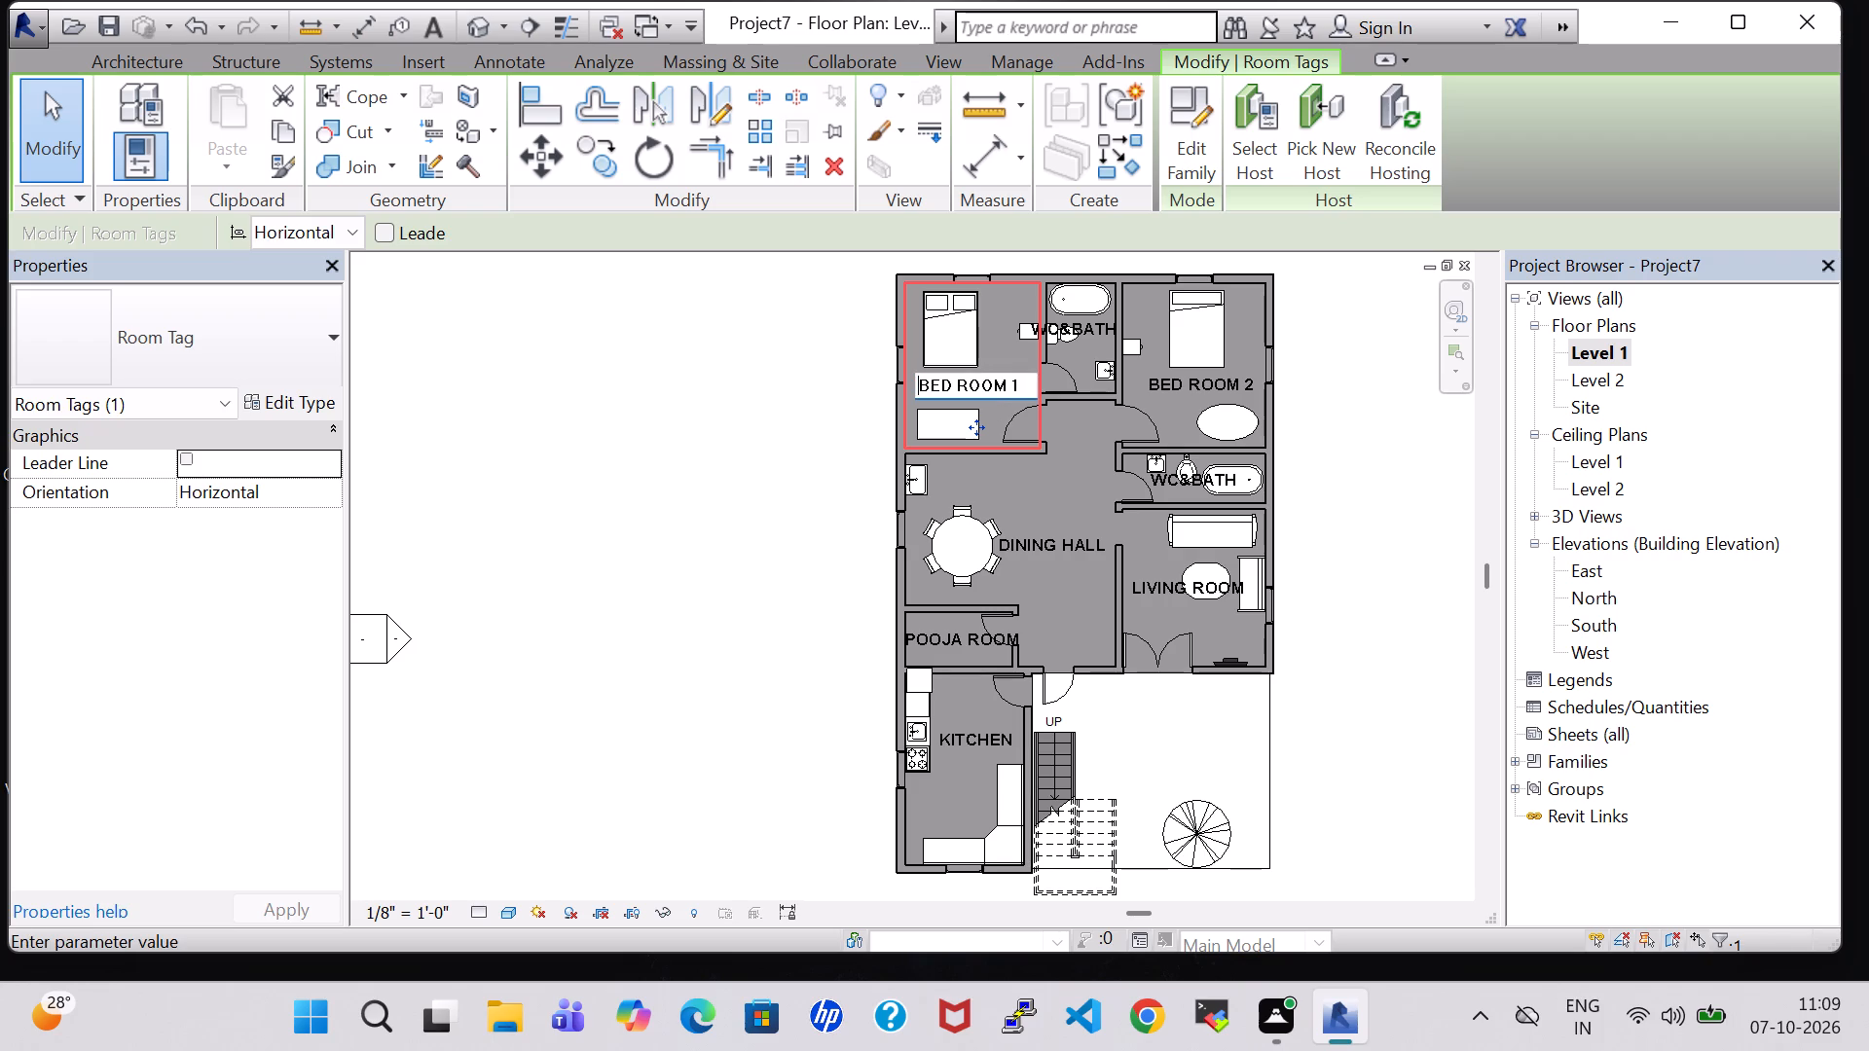
key(Left)
click(1325, 382)
key(Left)
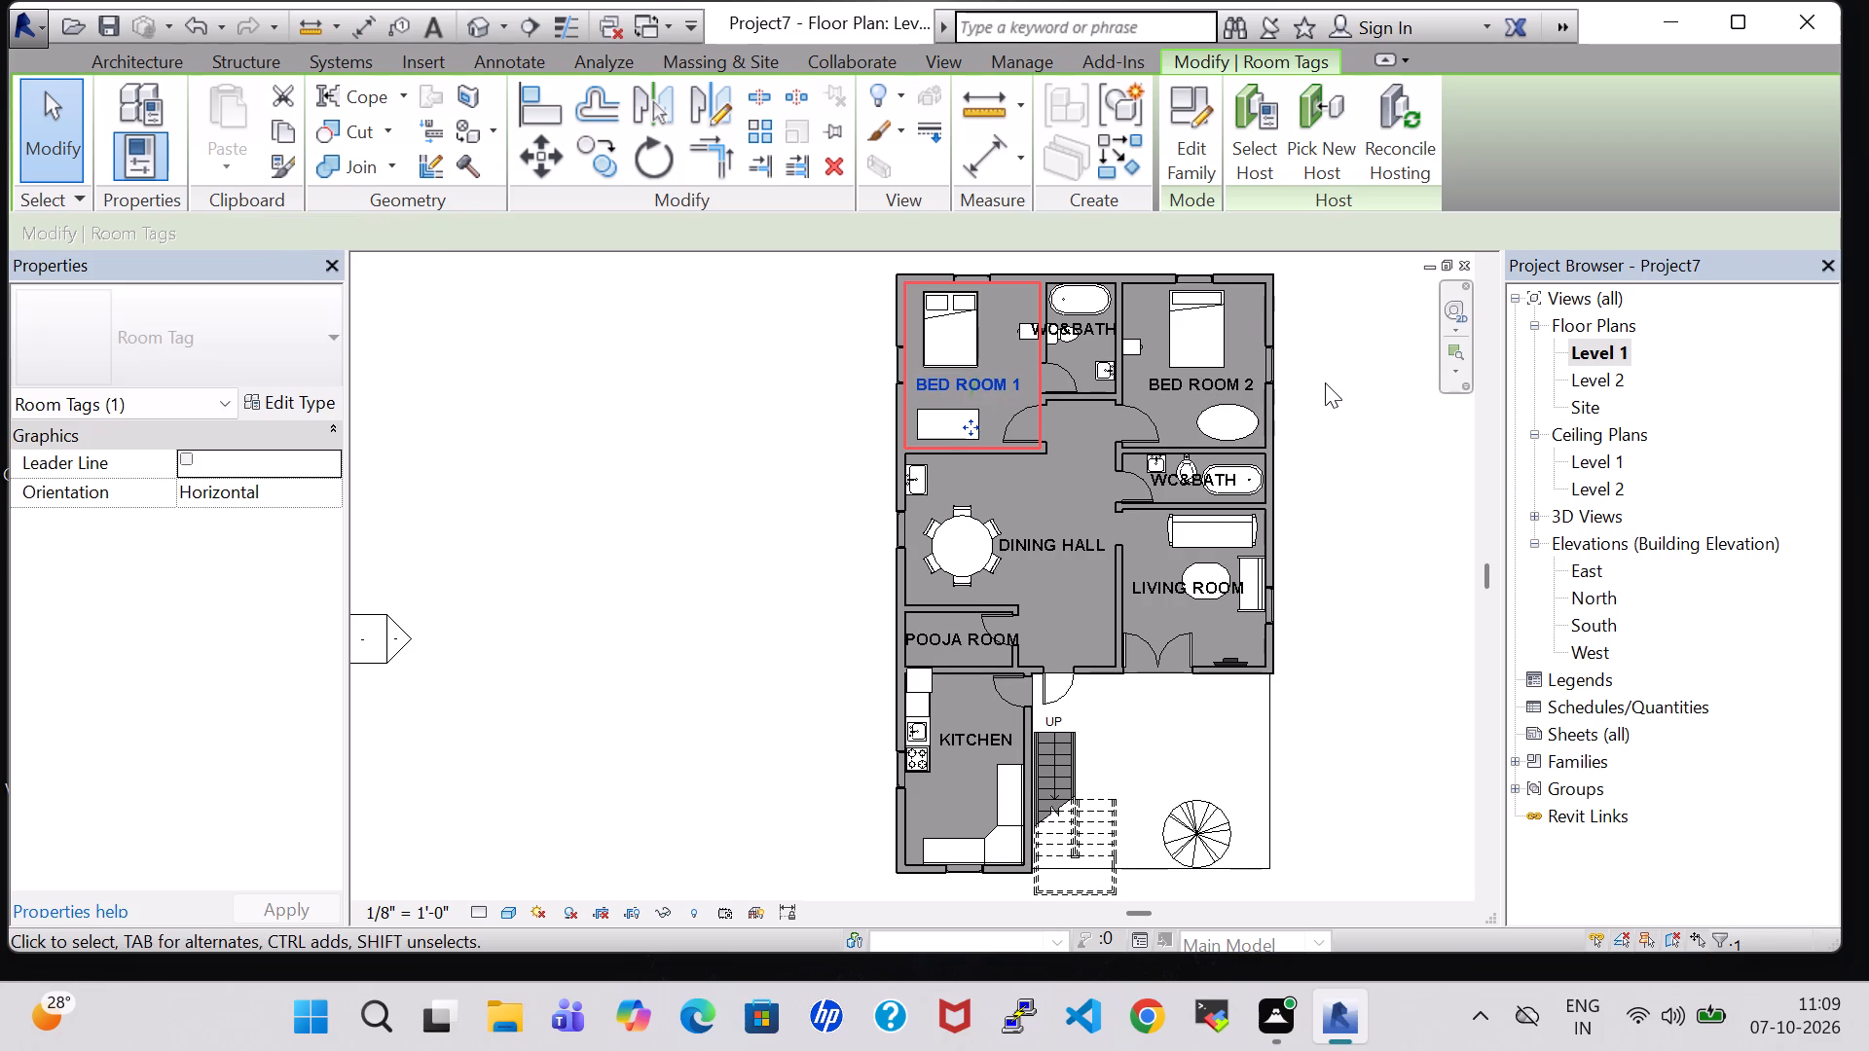
key(Left)
key(Right)
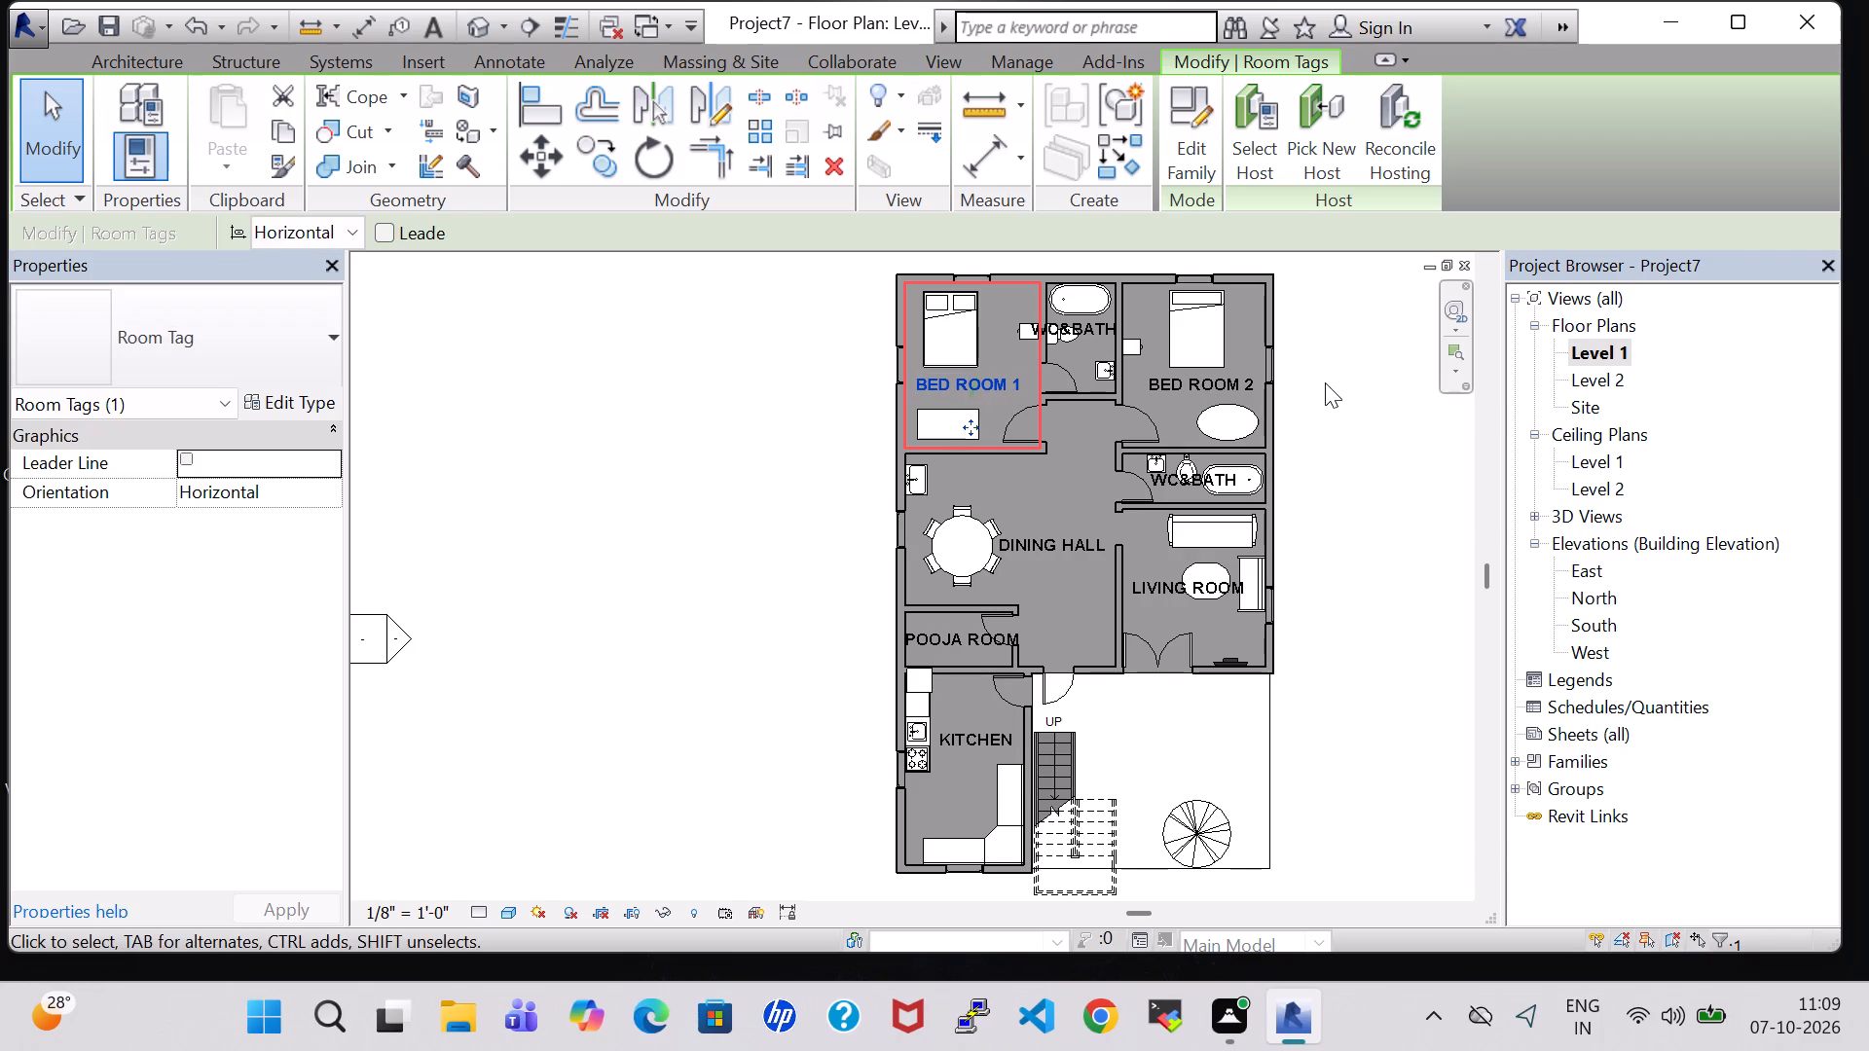
click(1348, 394)
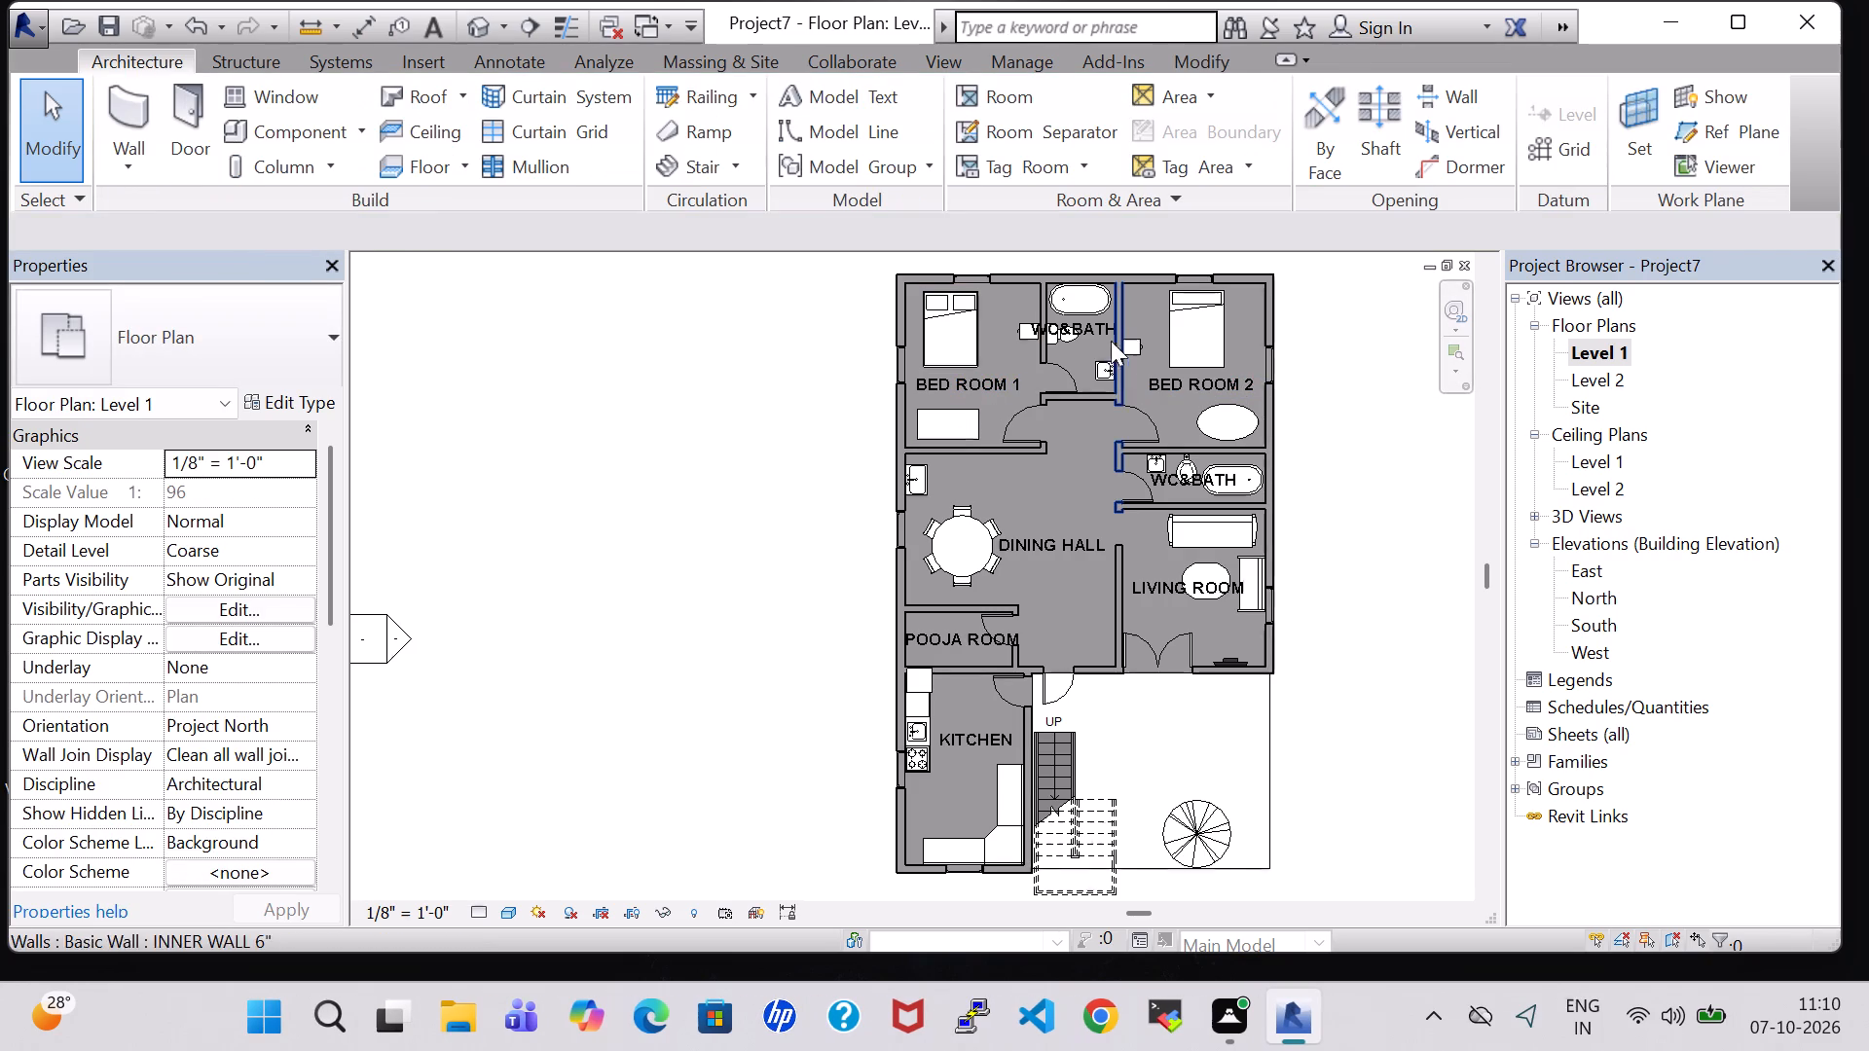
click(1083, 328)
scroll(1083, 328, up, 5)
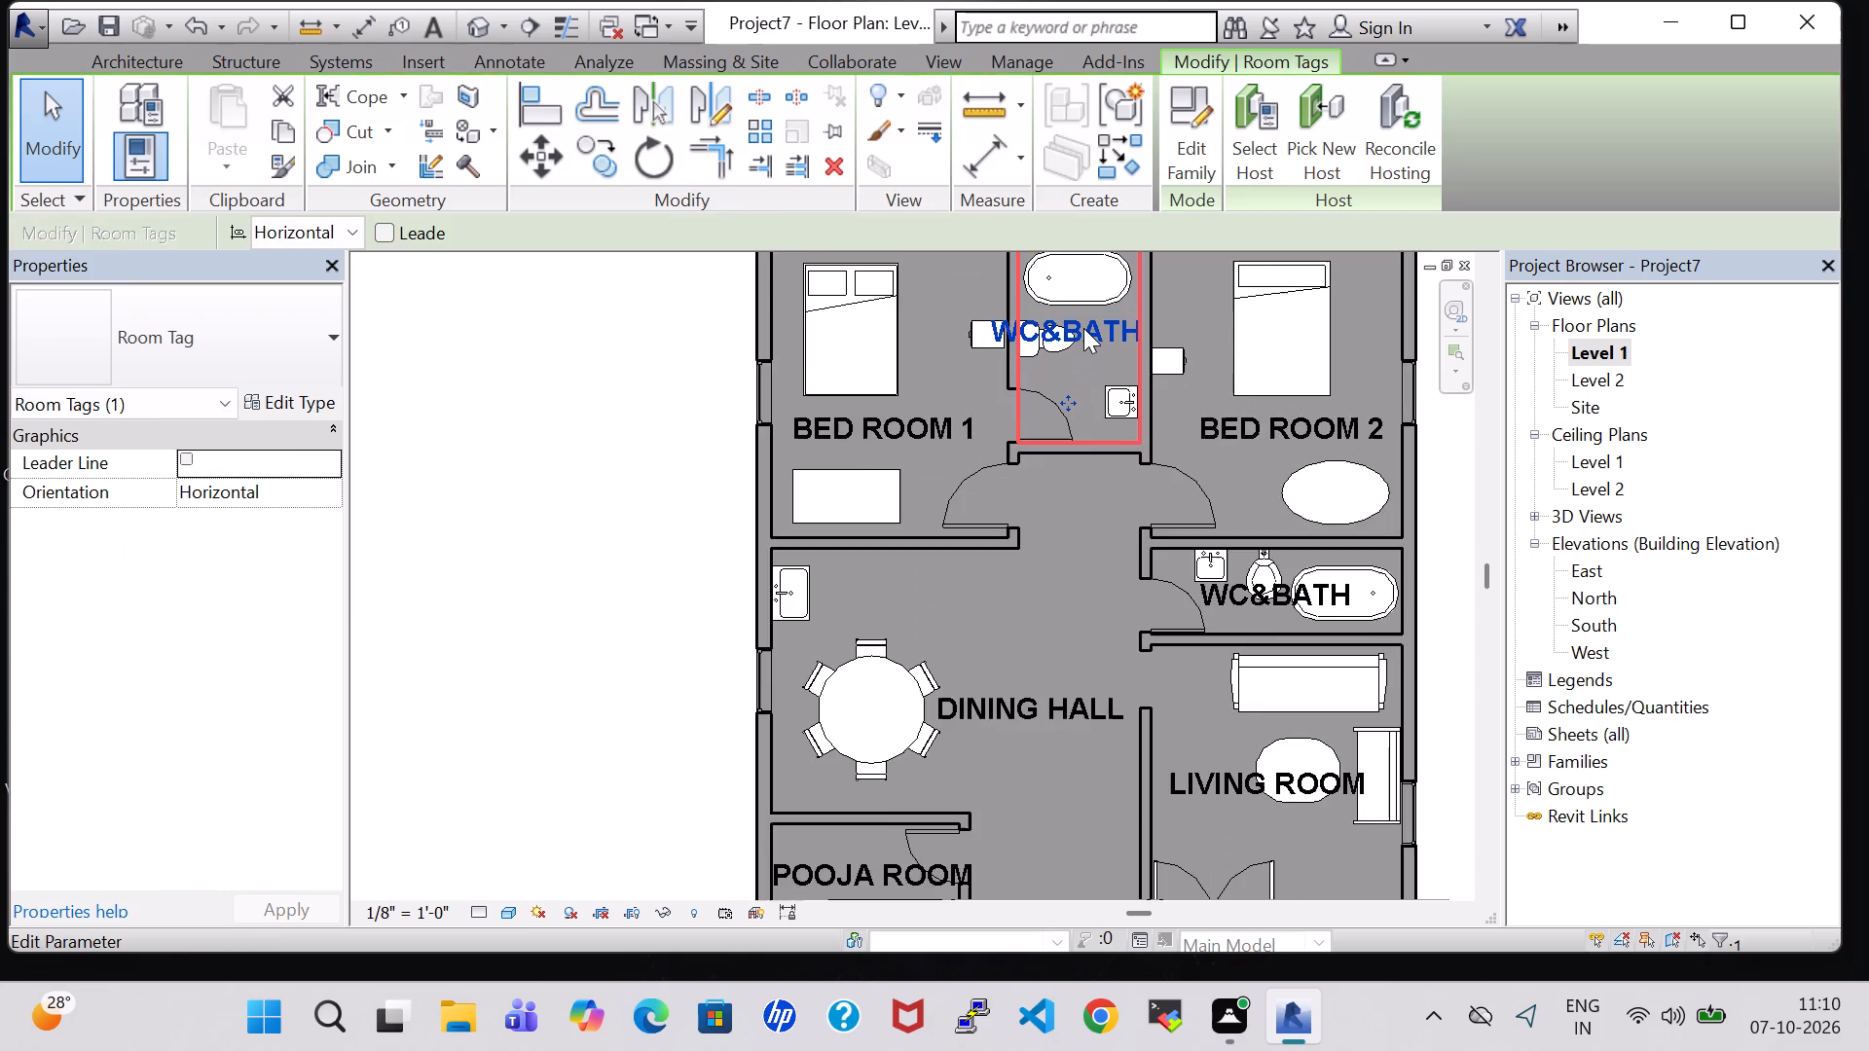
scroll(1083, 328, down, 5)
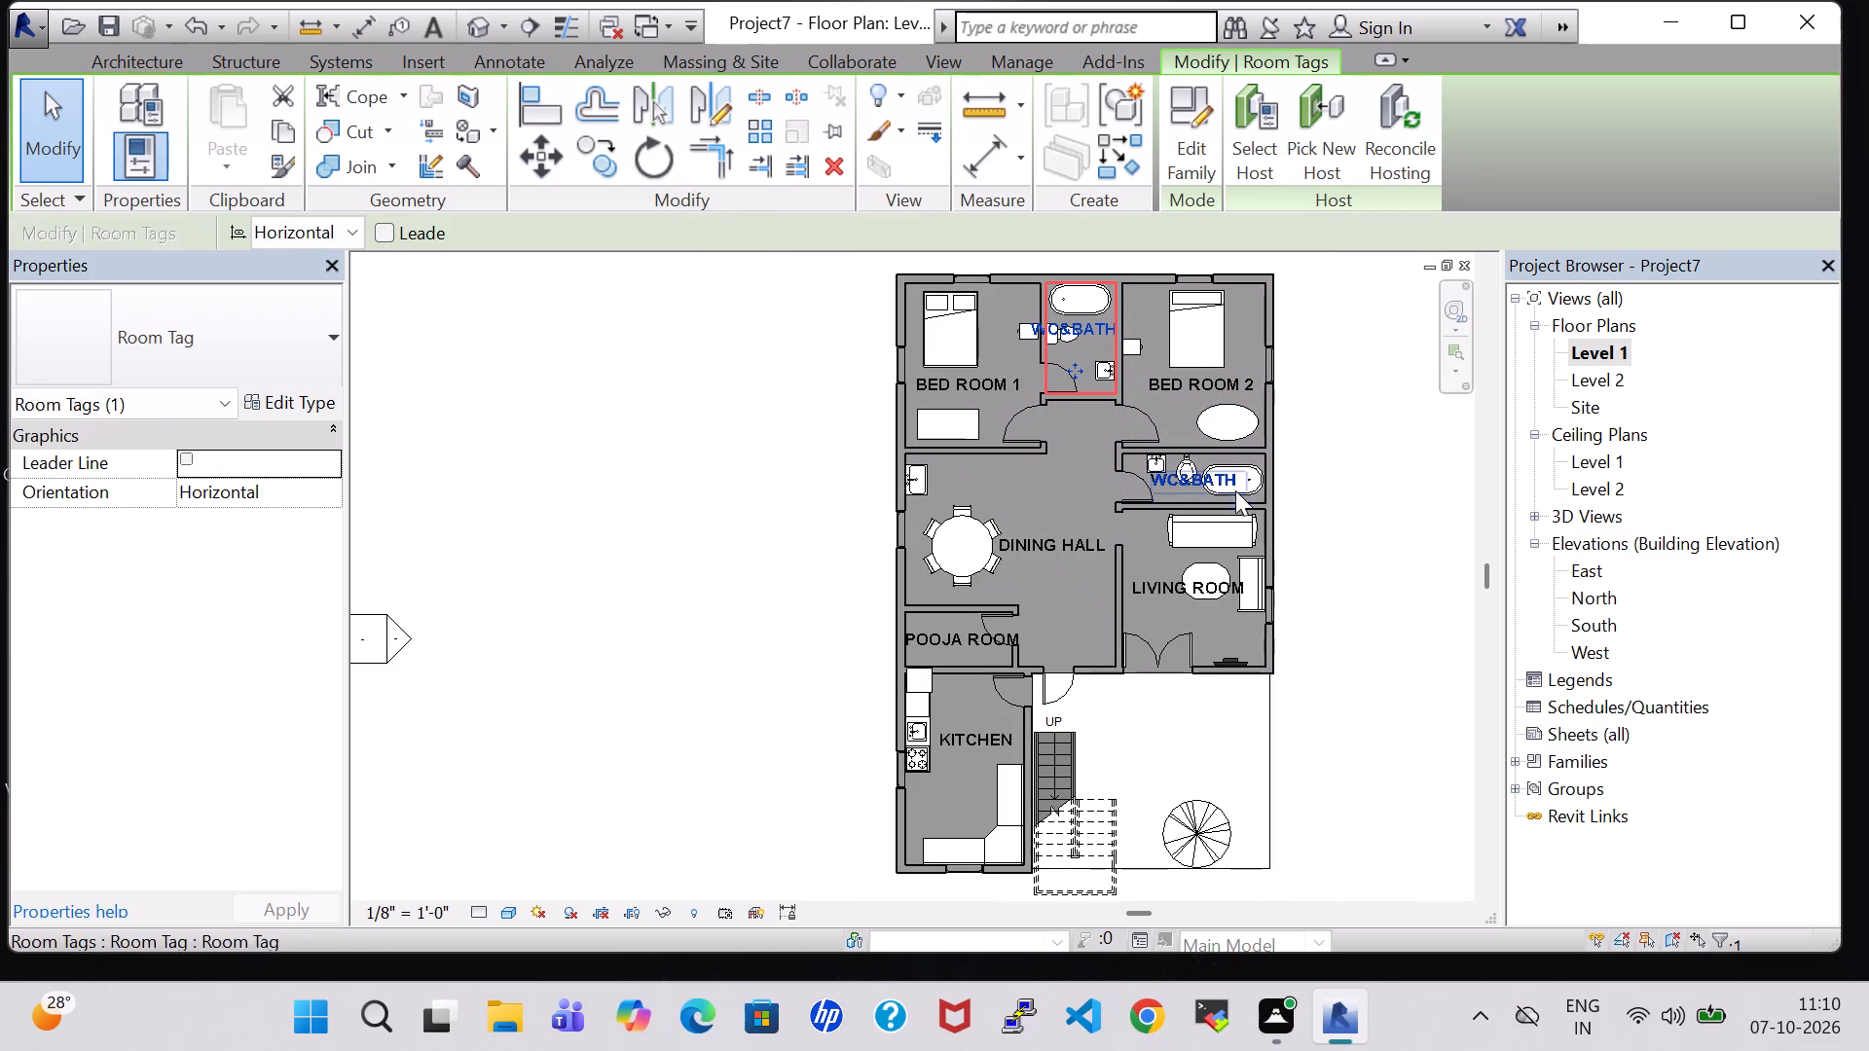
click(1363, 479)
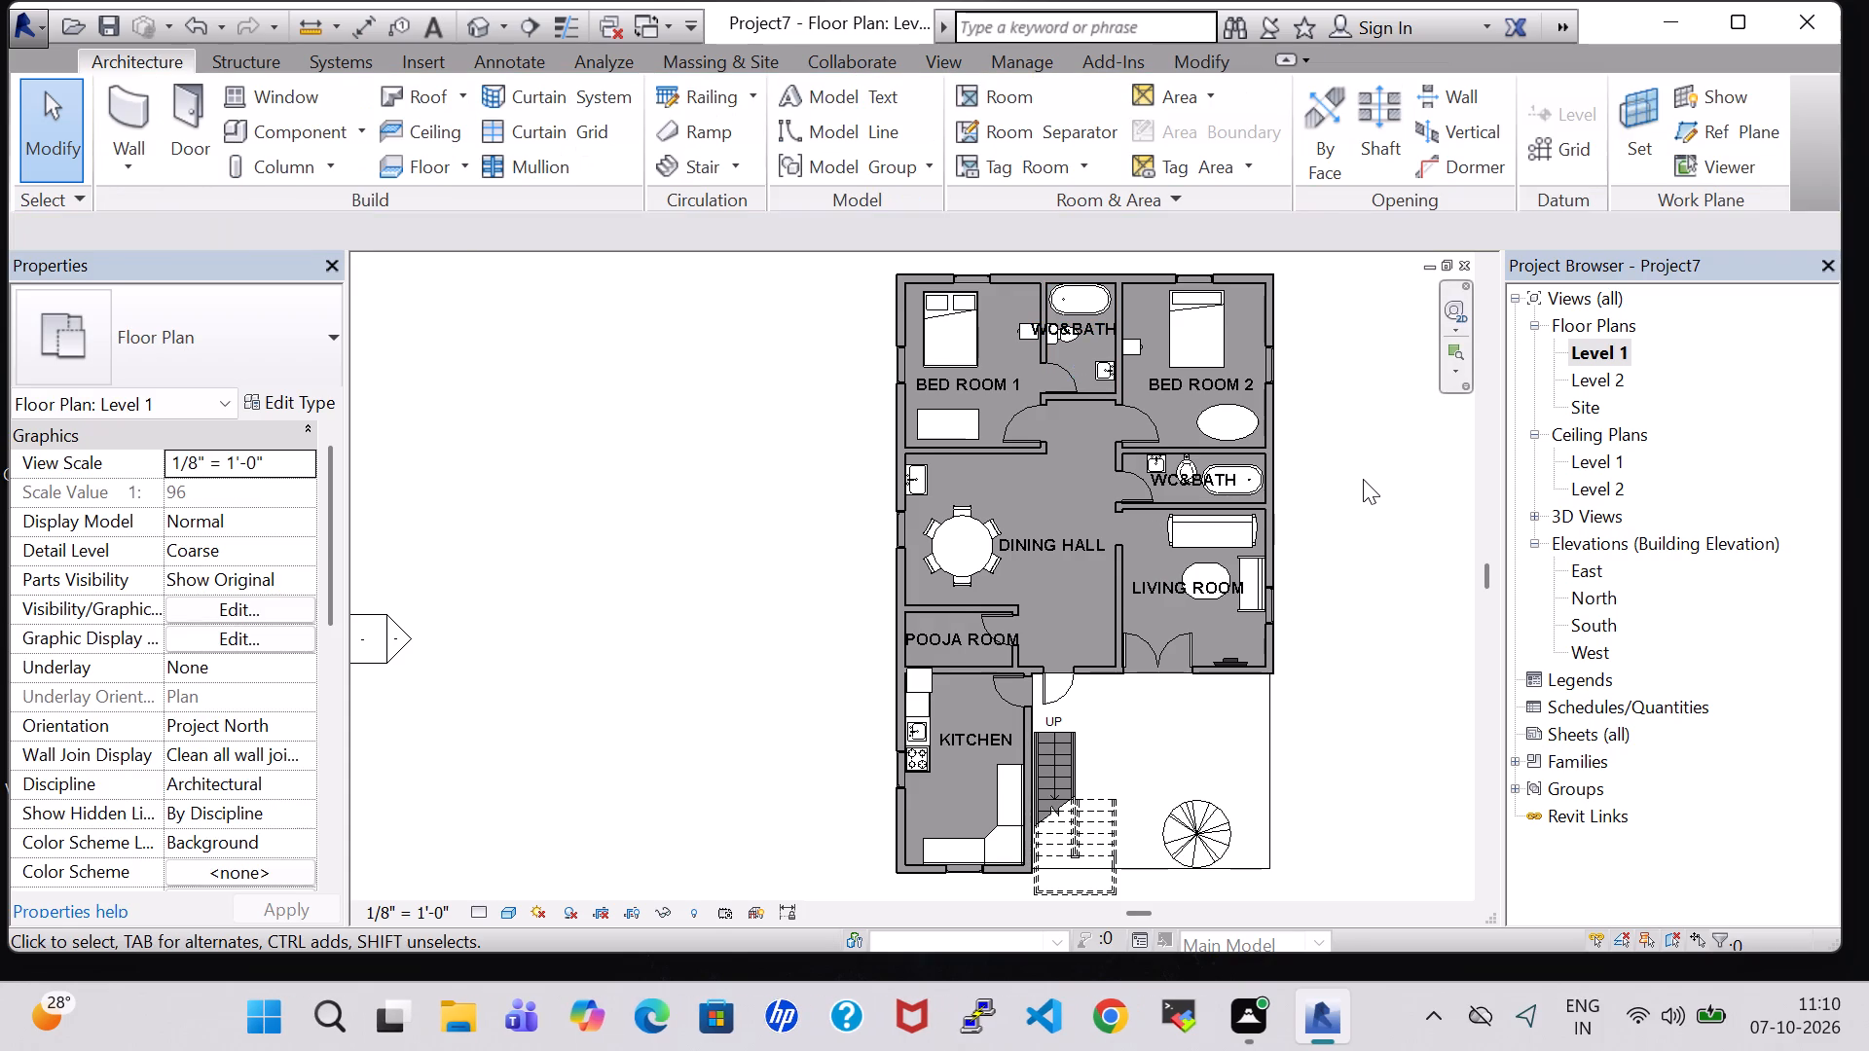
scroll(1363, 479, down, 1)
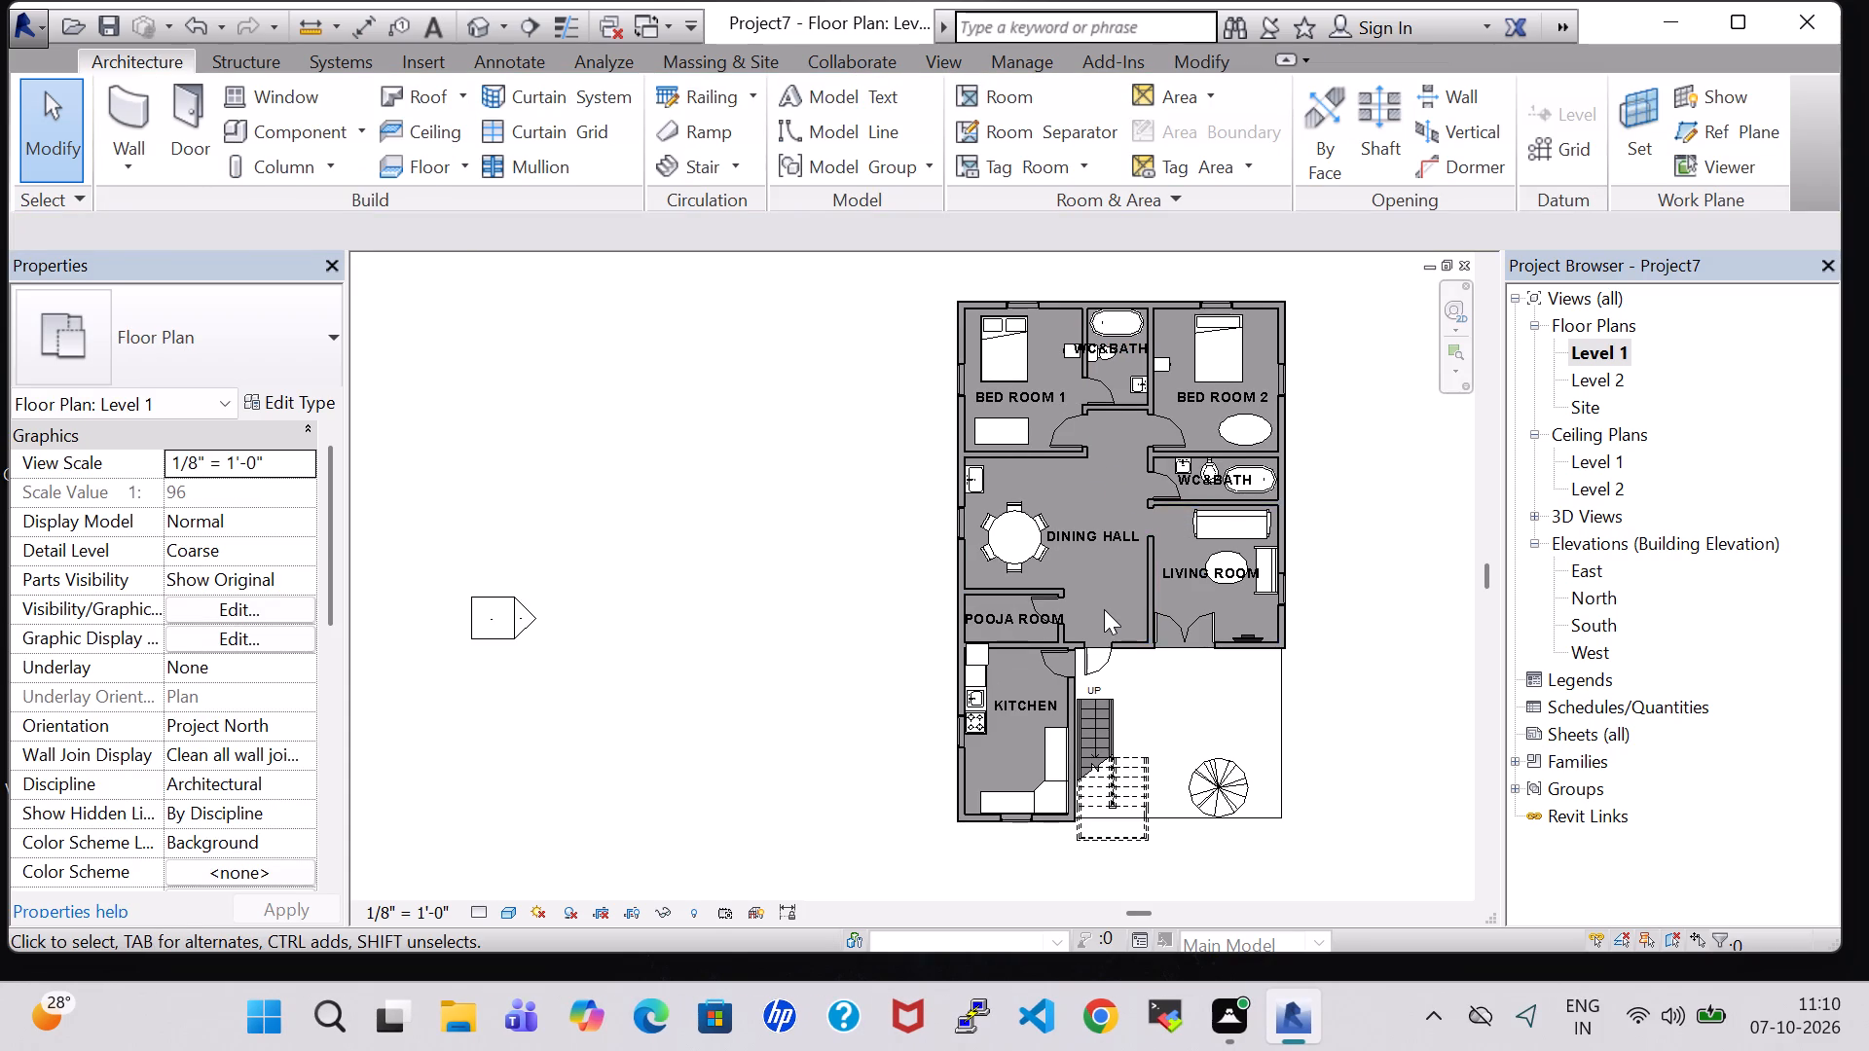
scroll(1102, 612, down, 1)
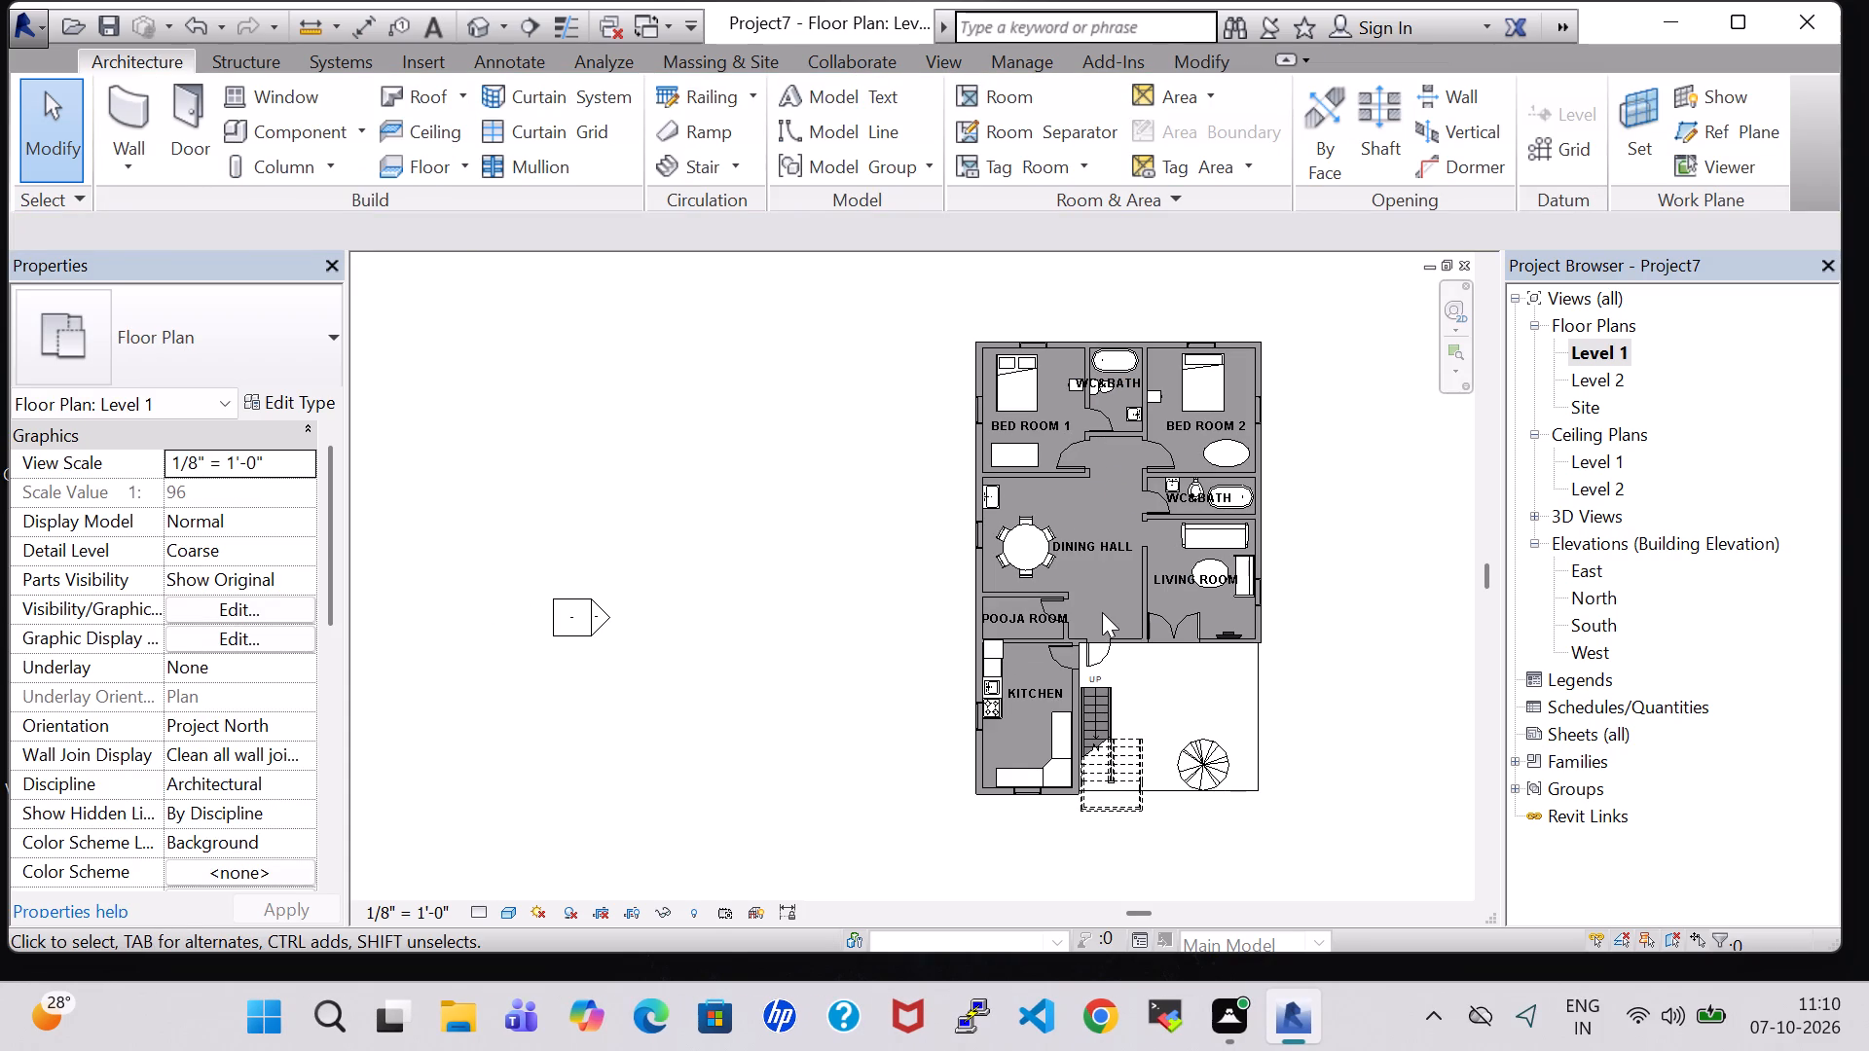
Nudge the POOJA ROOM's 6" door wall toward the dining hall, to 9' - 6" from the outer wall.
scroll(1102, 612, up, 9)
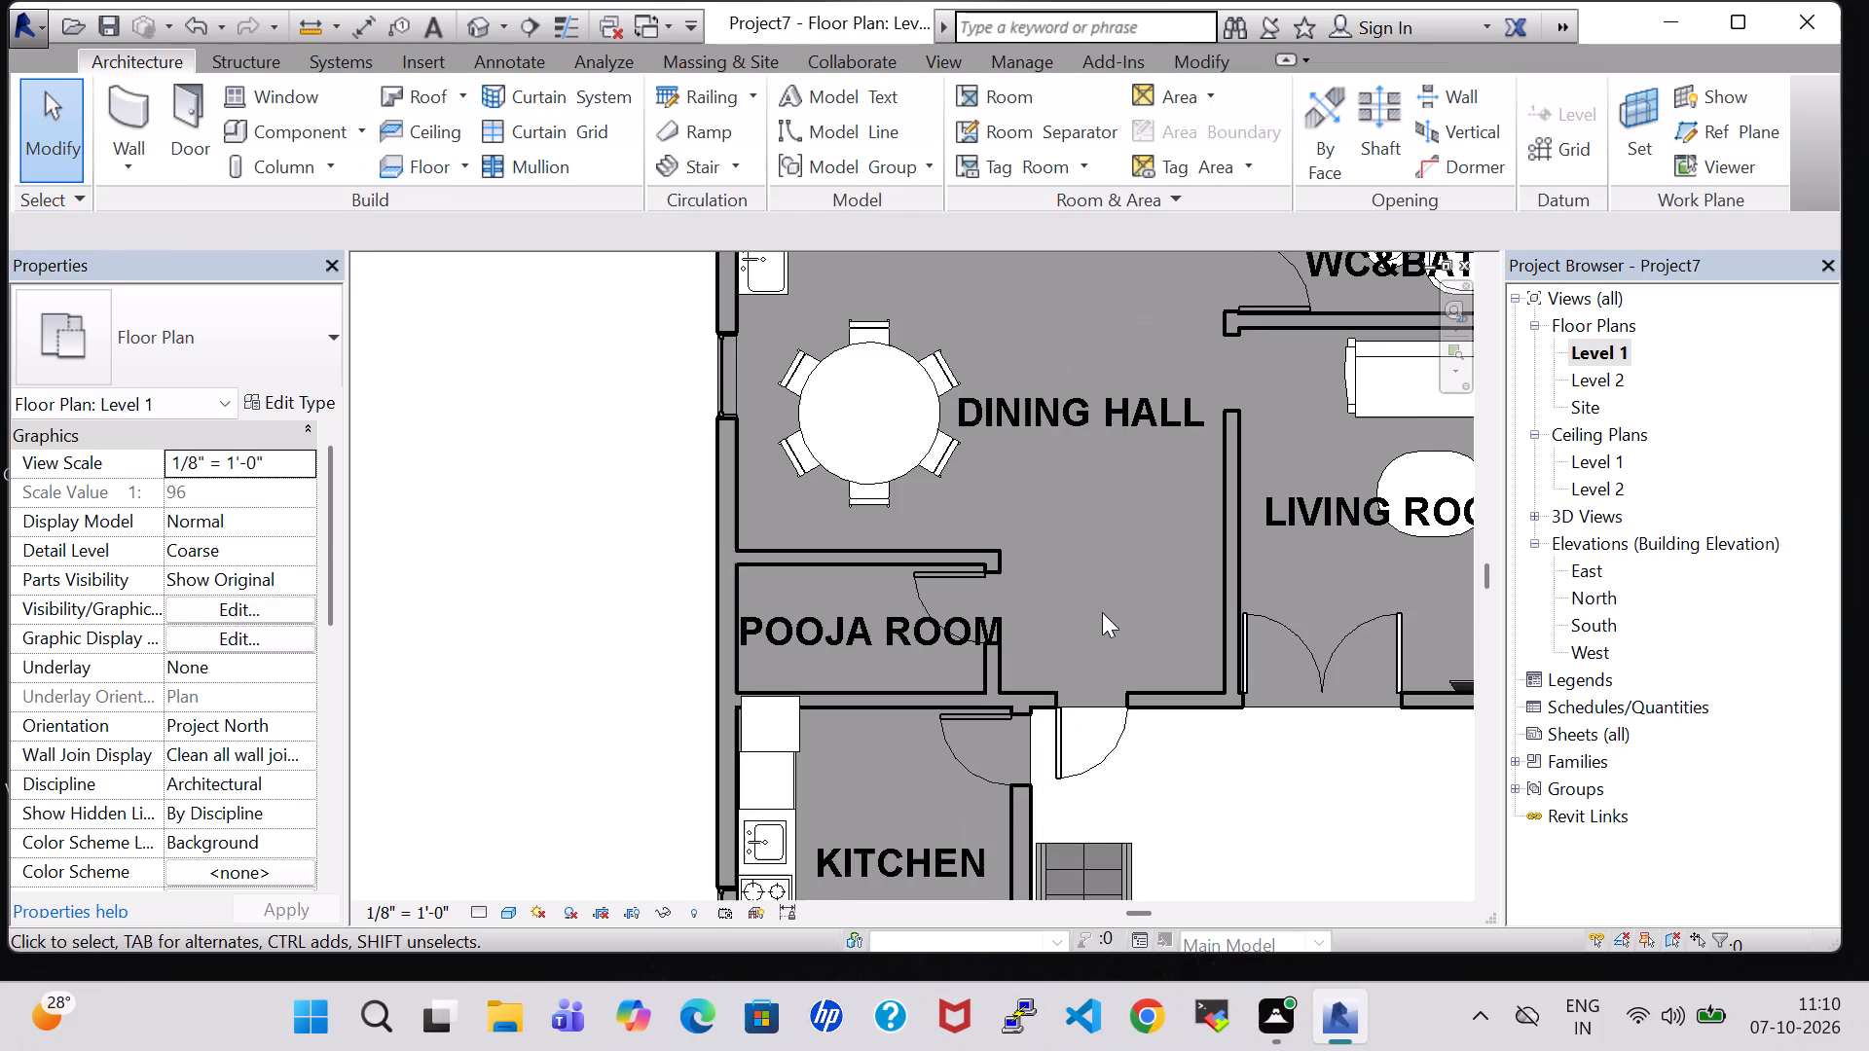
click(980, 673)
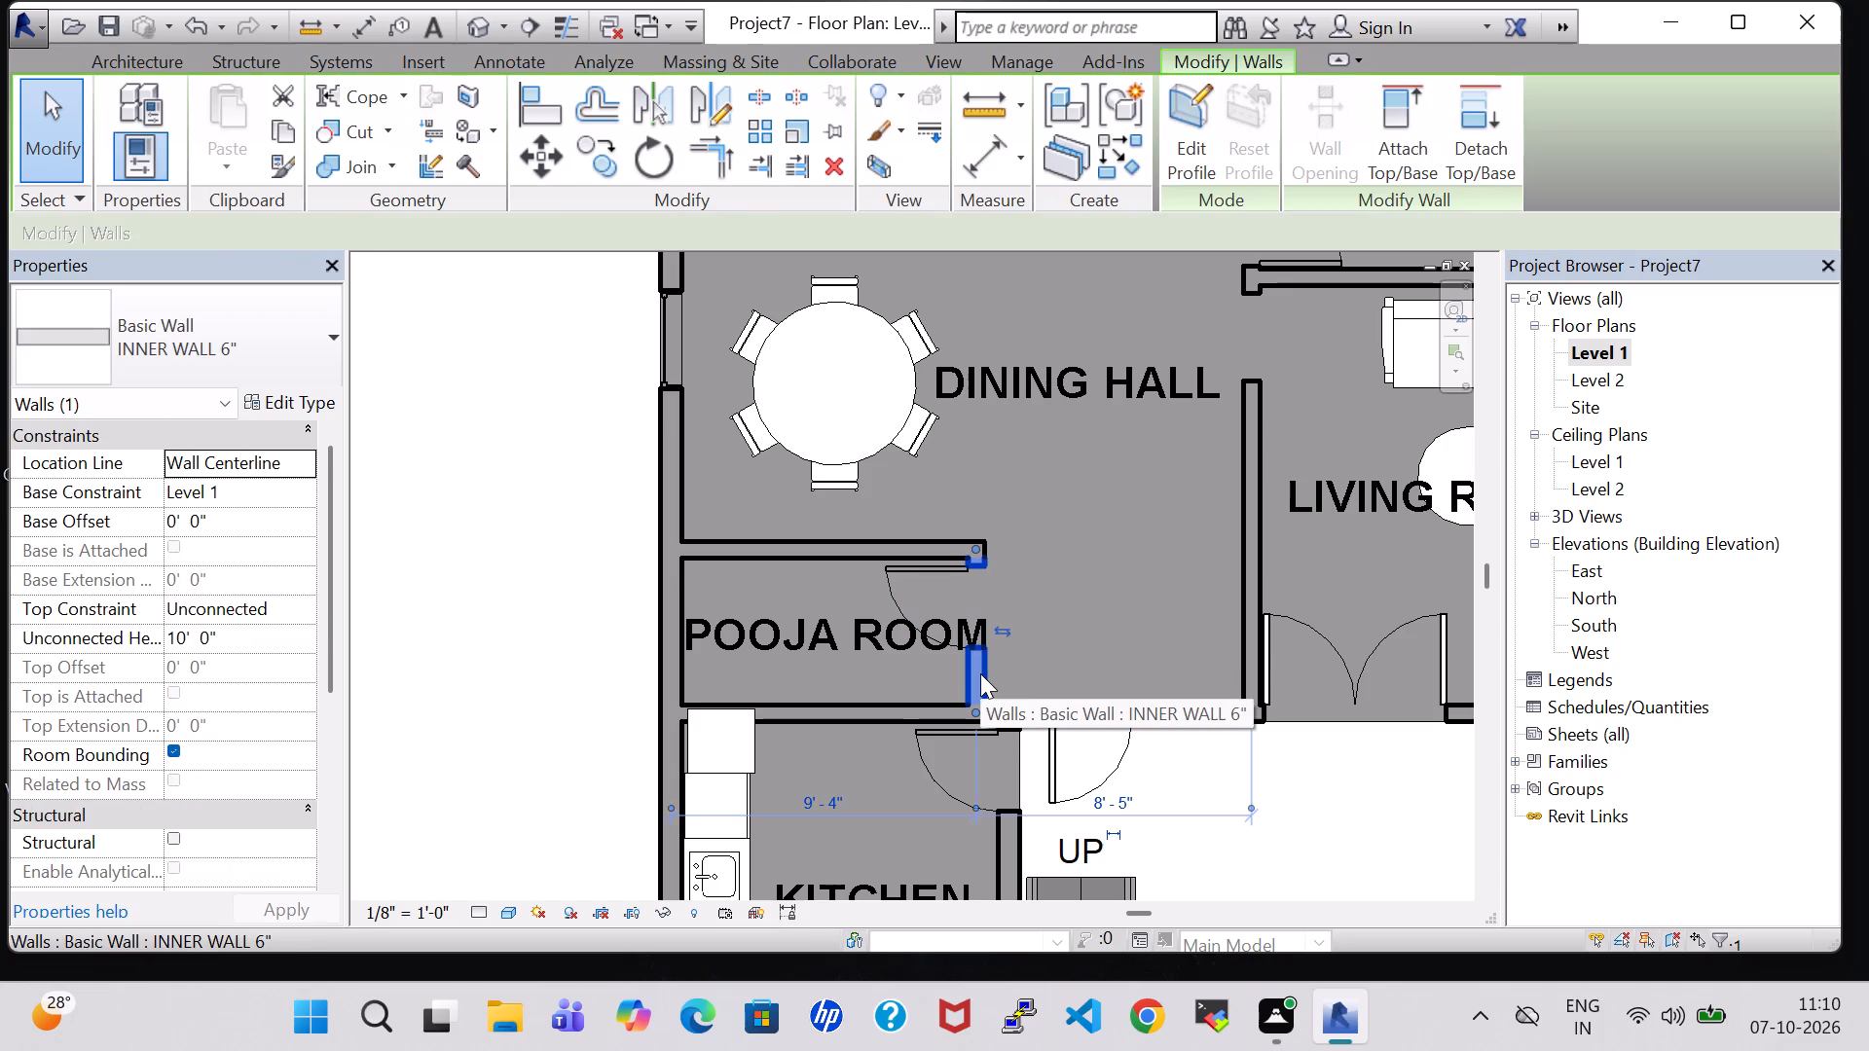
key(Right)
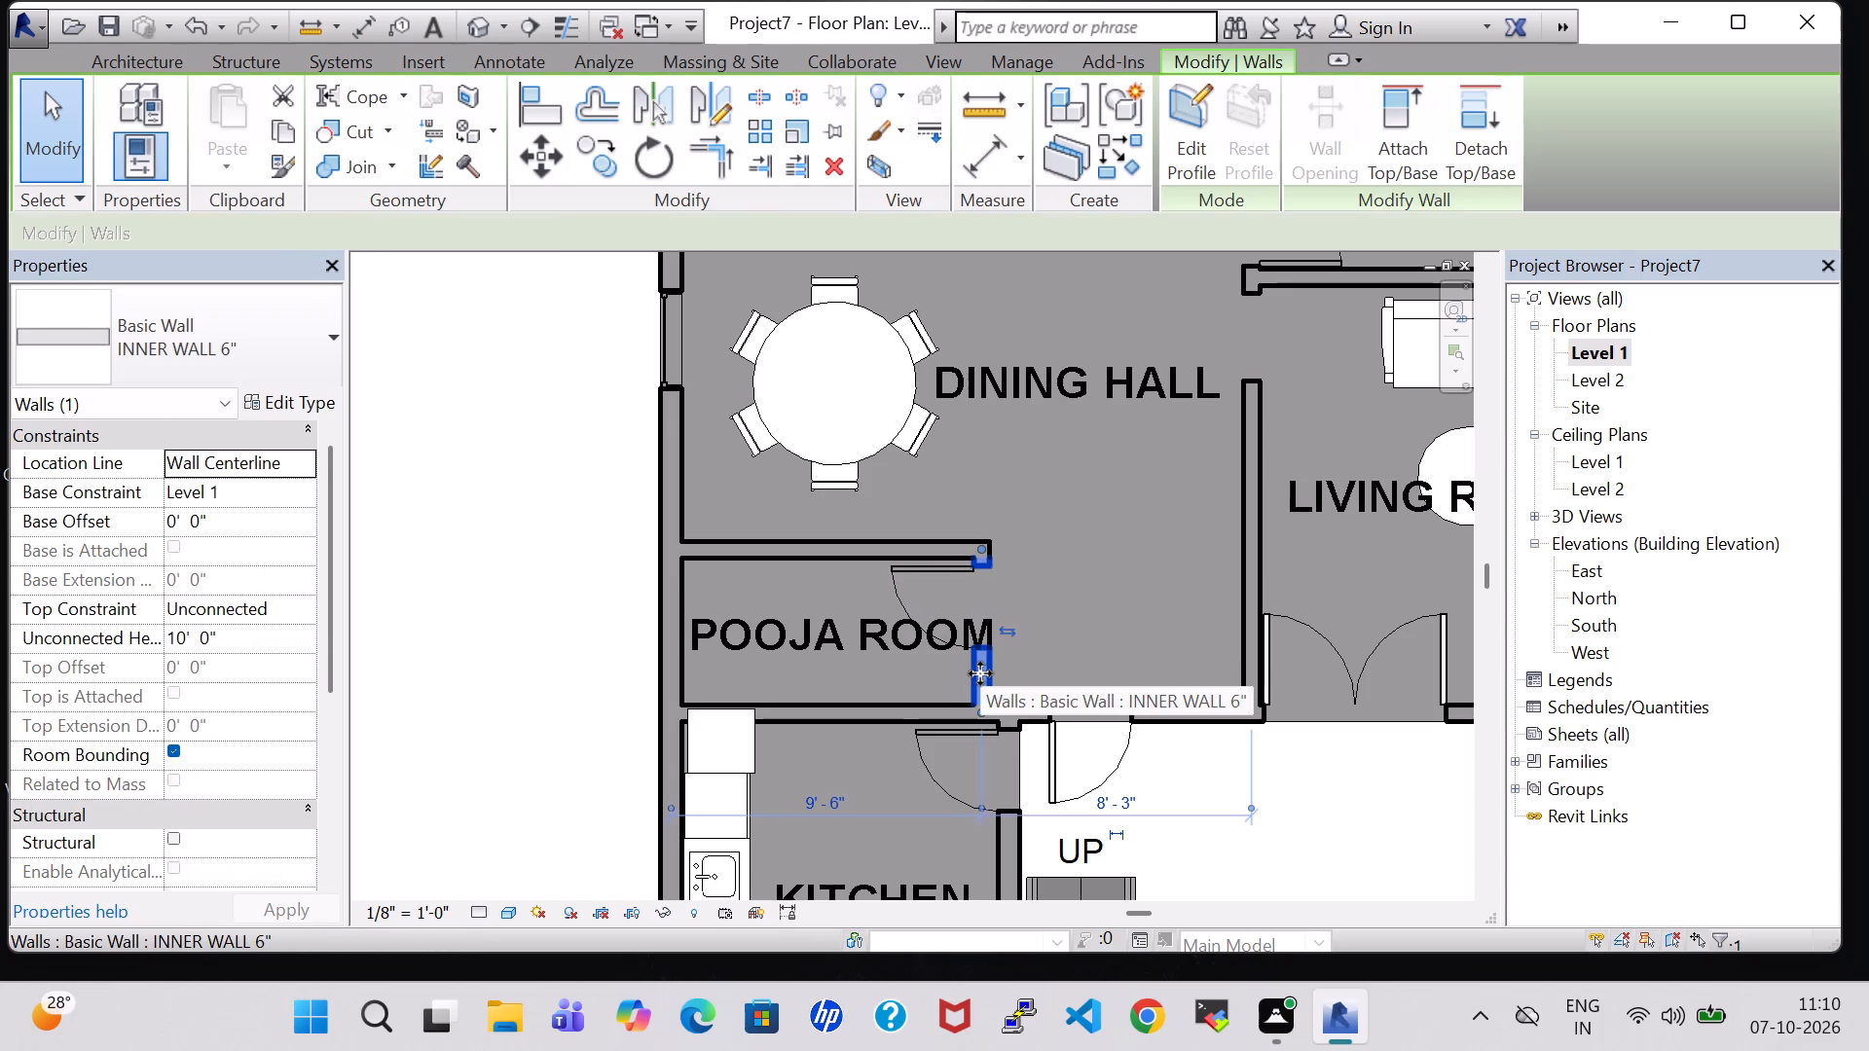
key(Right)
key(Right)
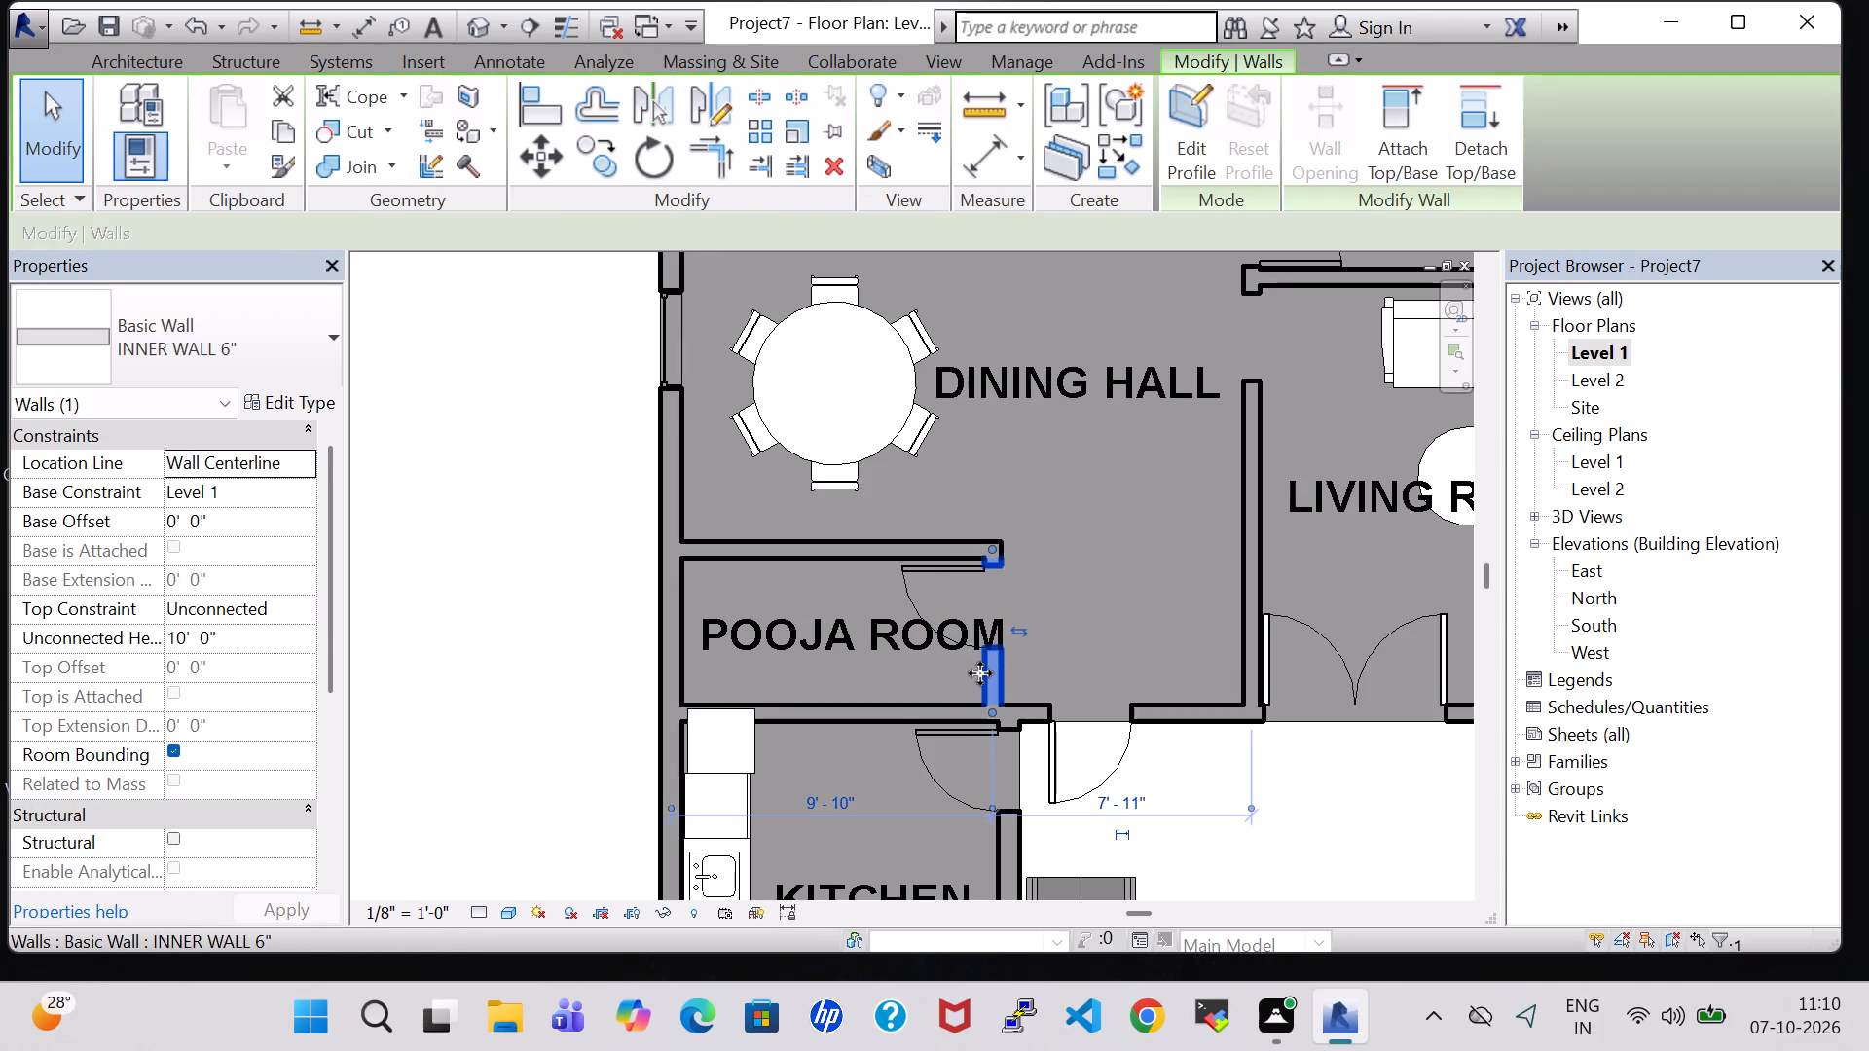
key(Left)
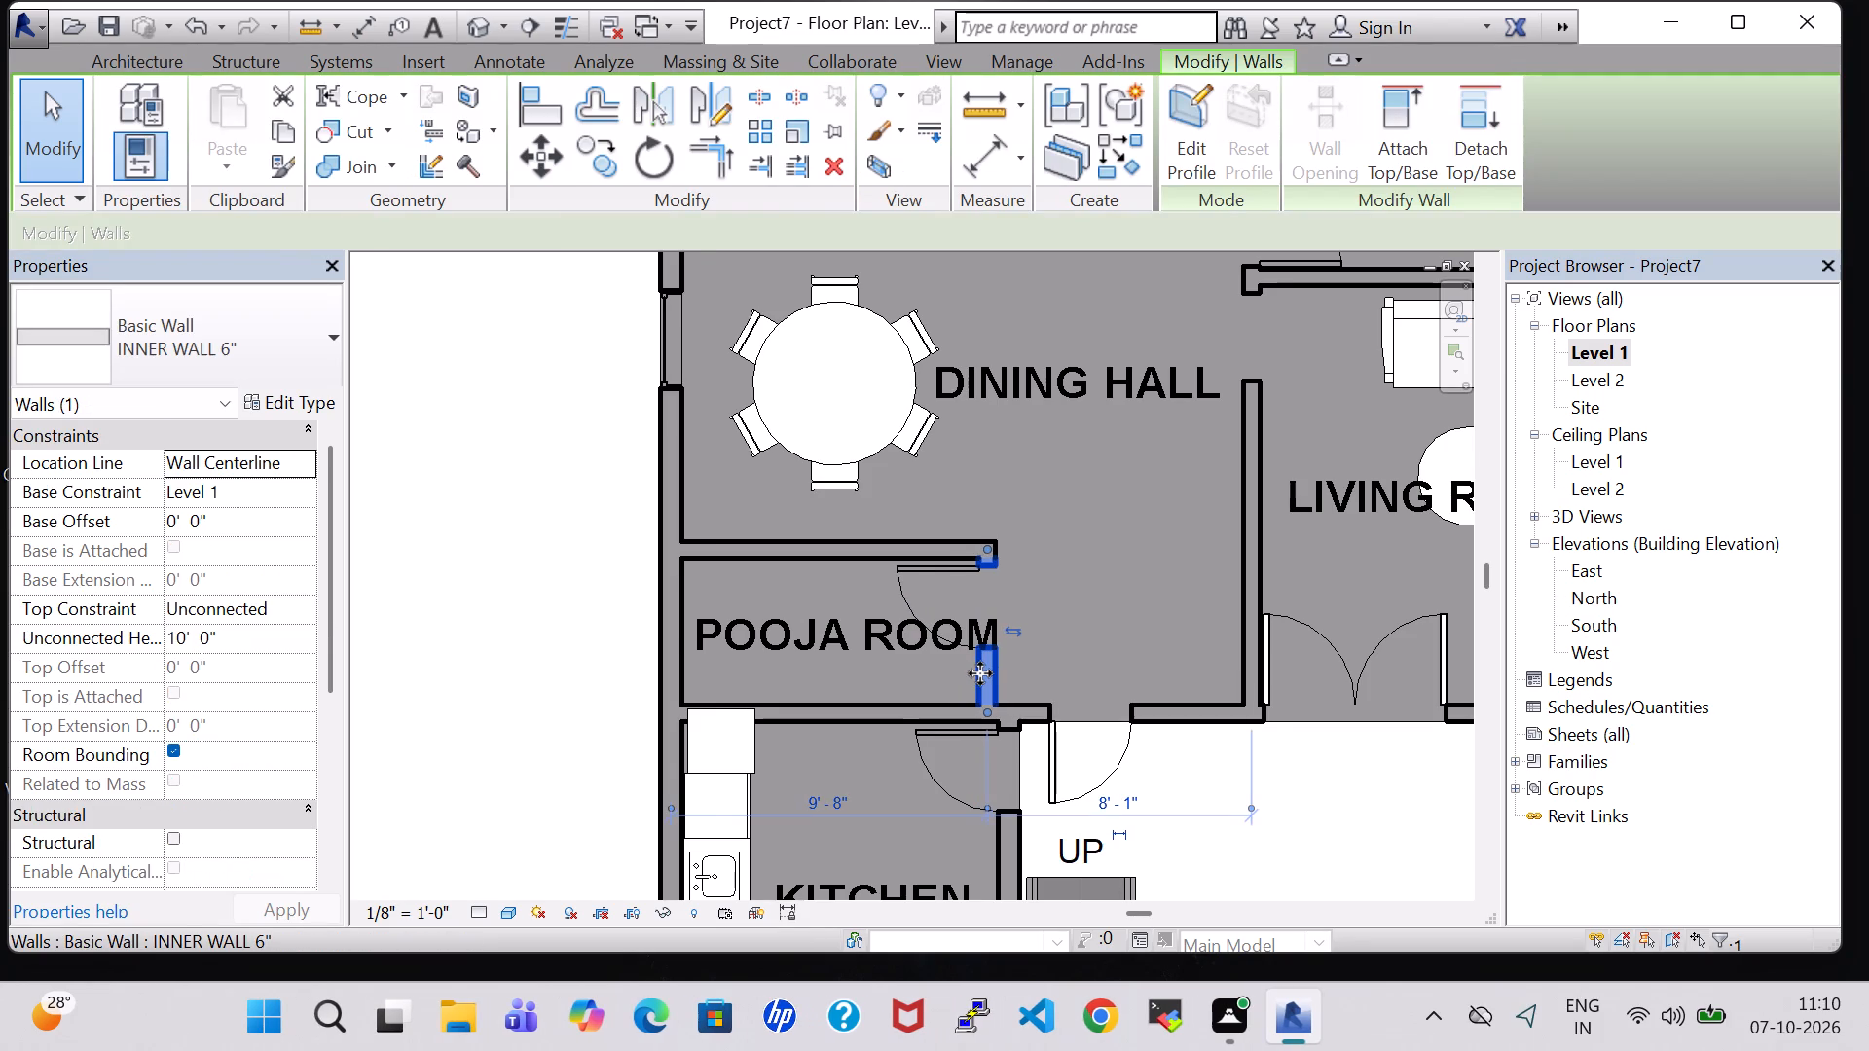
key(Left)
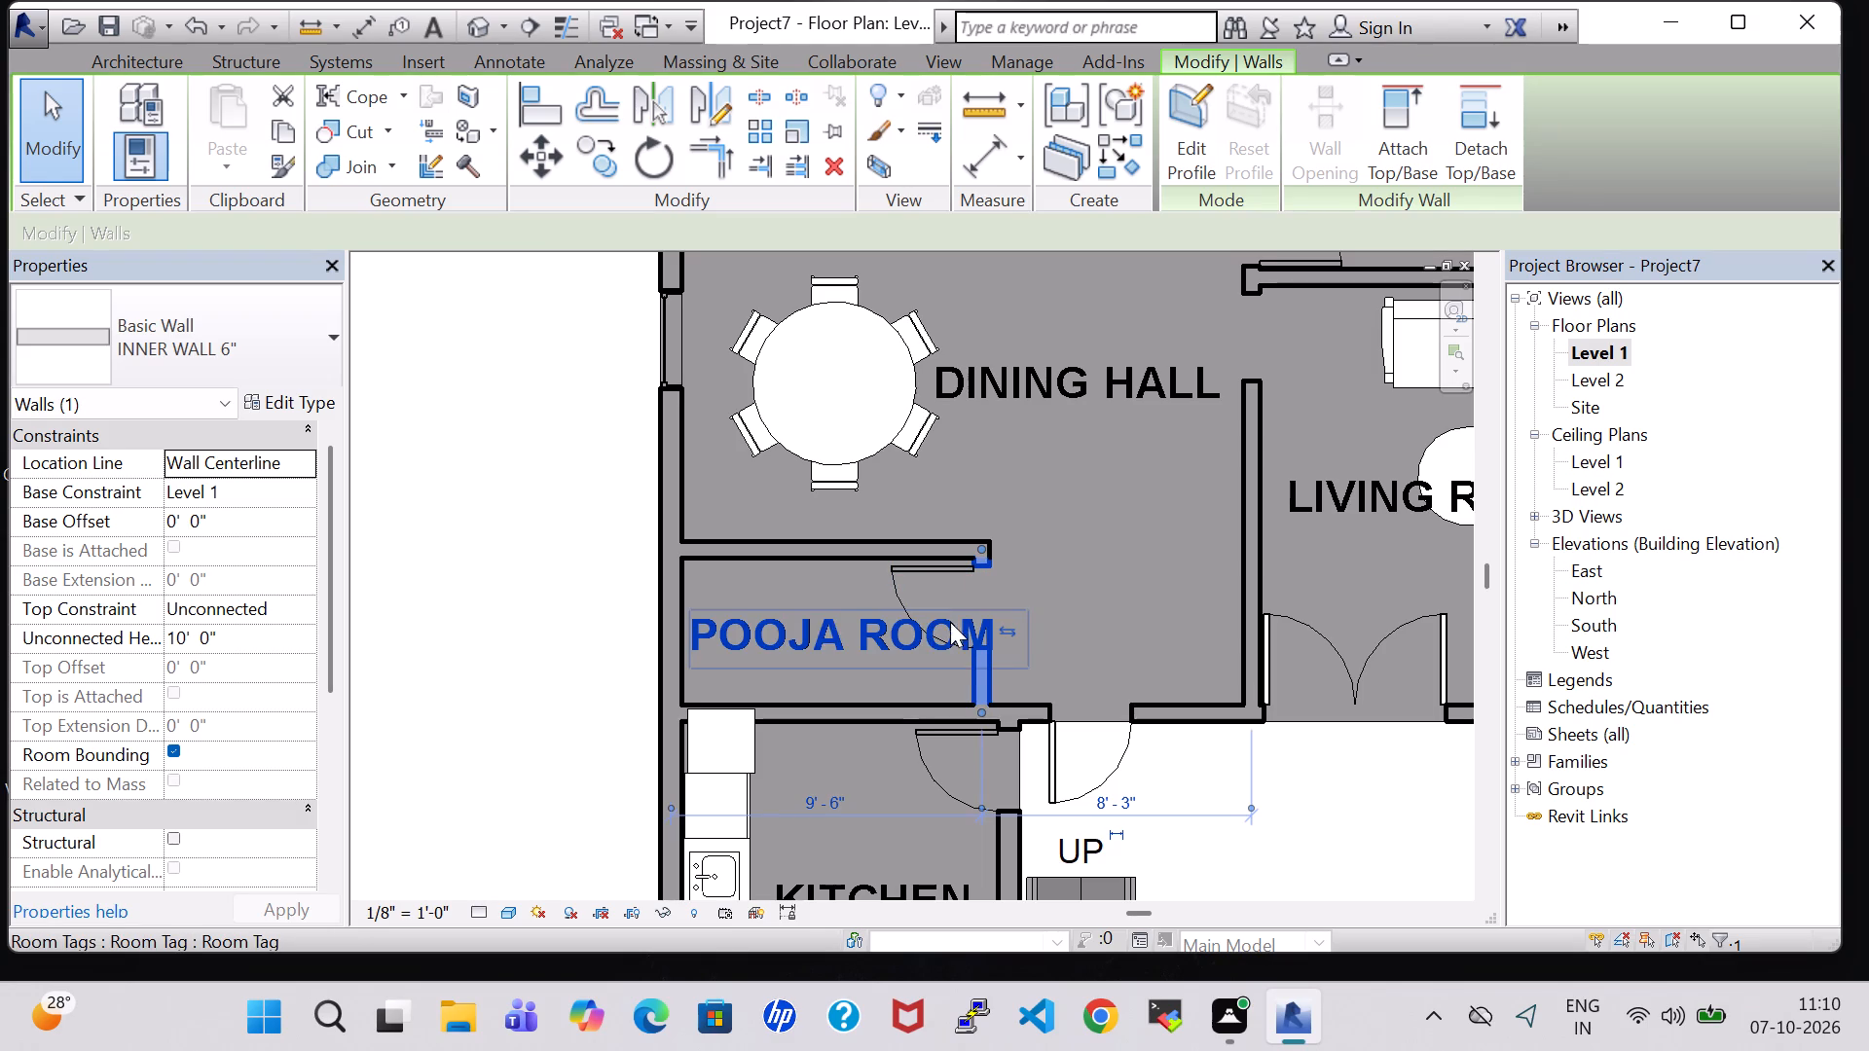
Nudge the POOJA ROOM tag slightly left, away from the door wall, and deselect it.
click(804, 622)
key(Left)
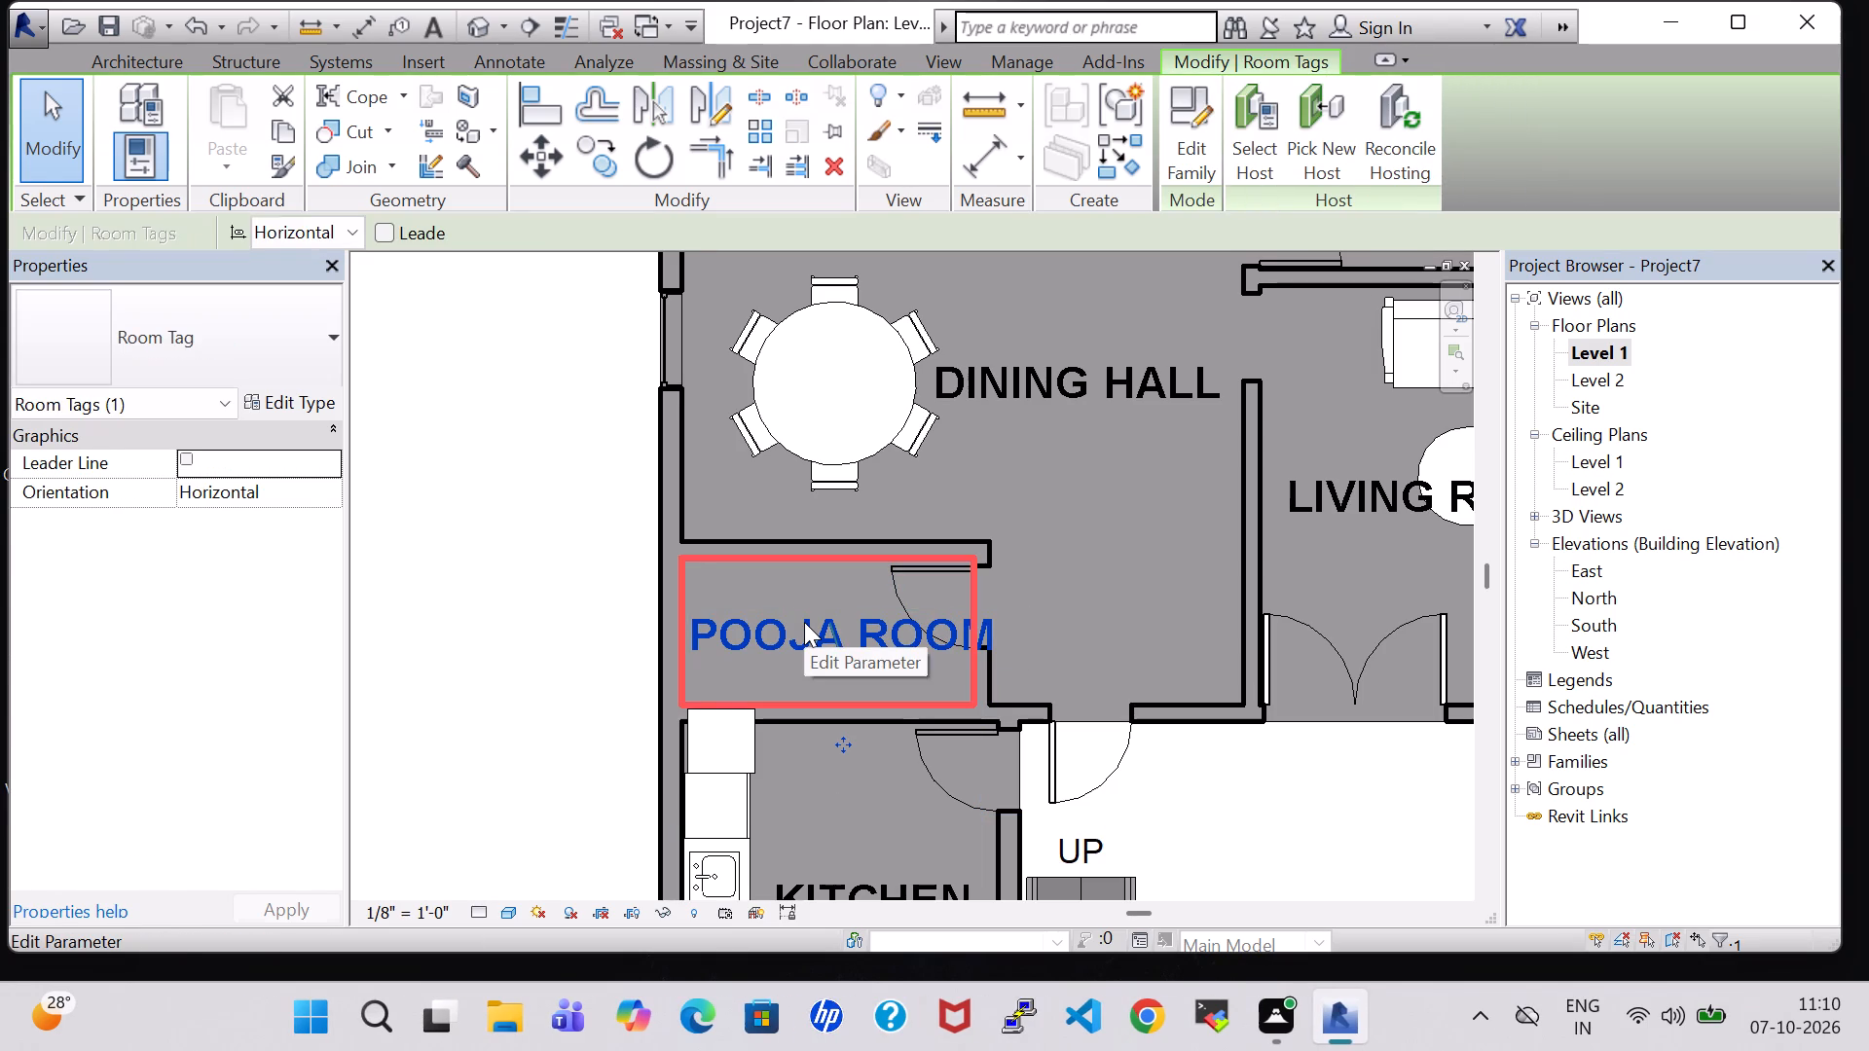
click(1026, 661)
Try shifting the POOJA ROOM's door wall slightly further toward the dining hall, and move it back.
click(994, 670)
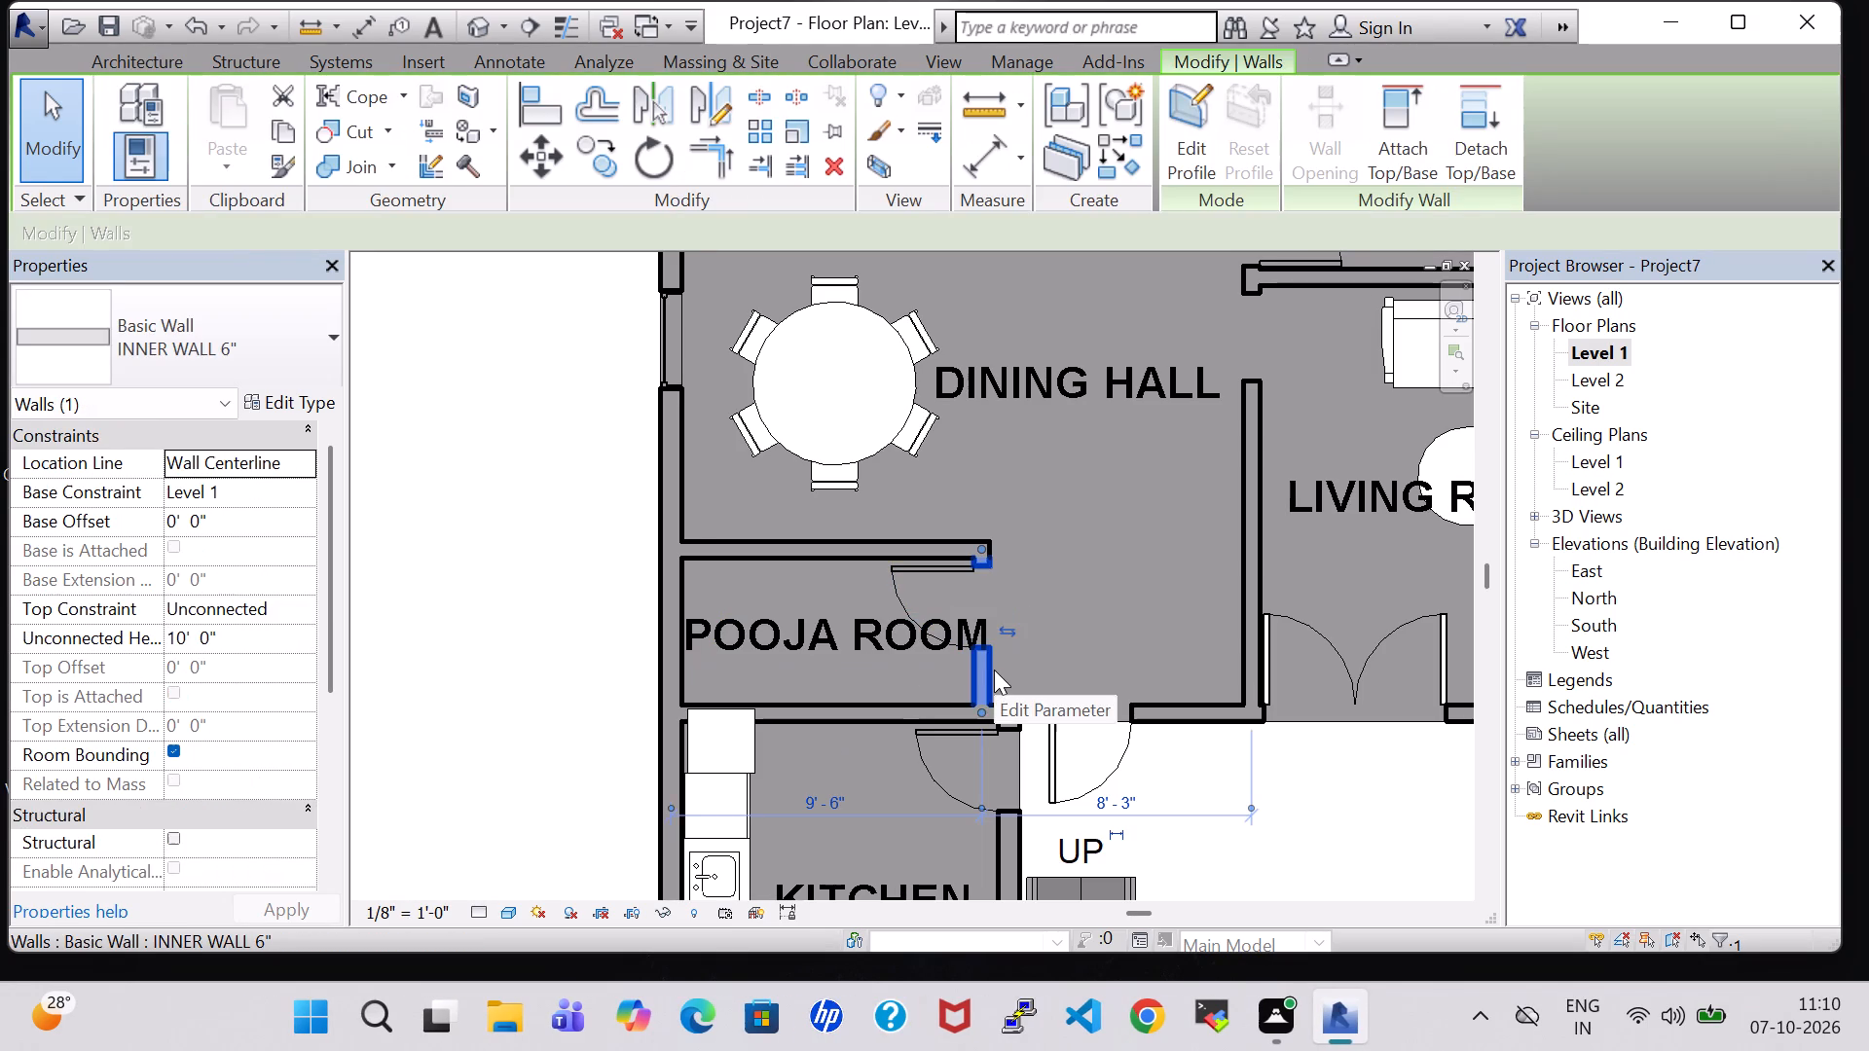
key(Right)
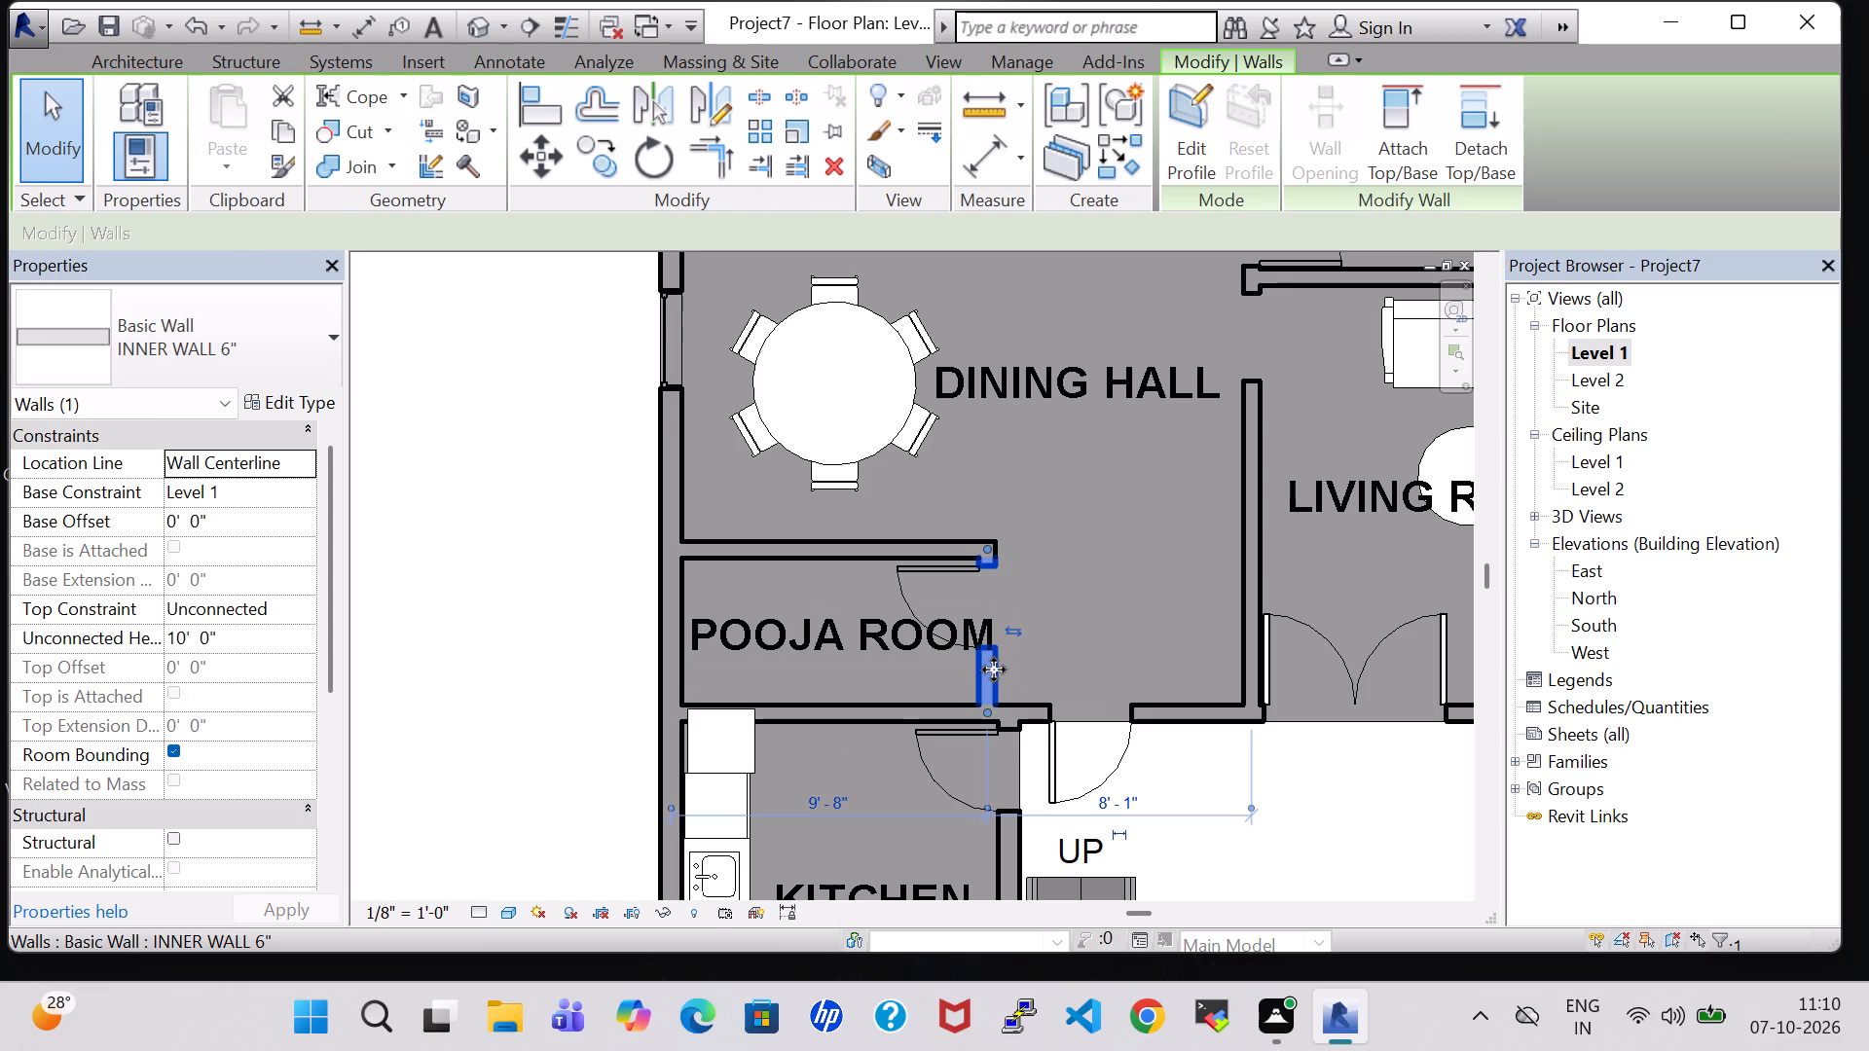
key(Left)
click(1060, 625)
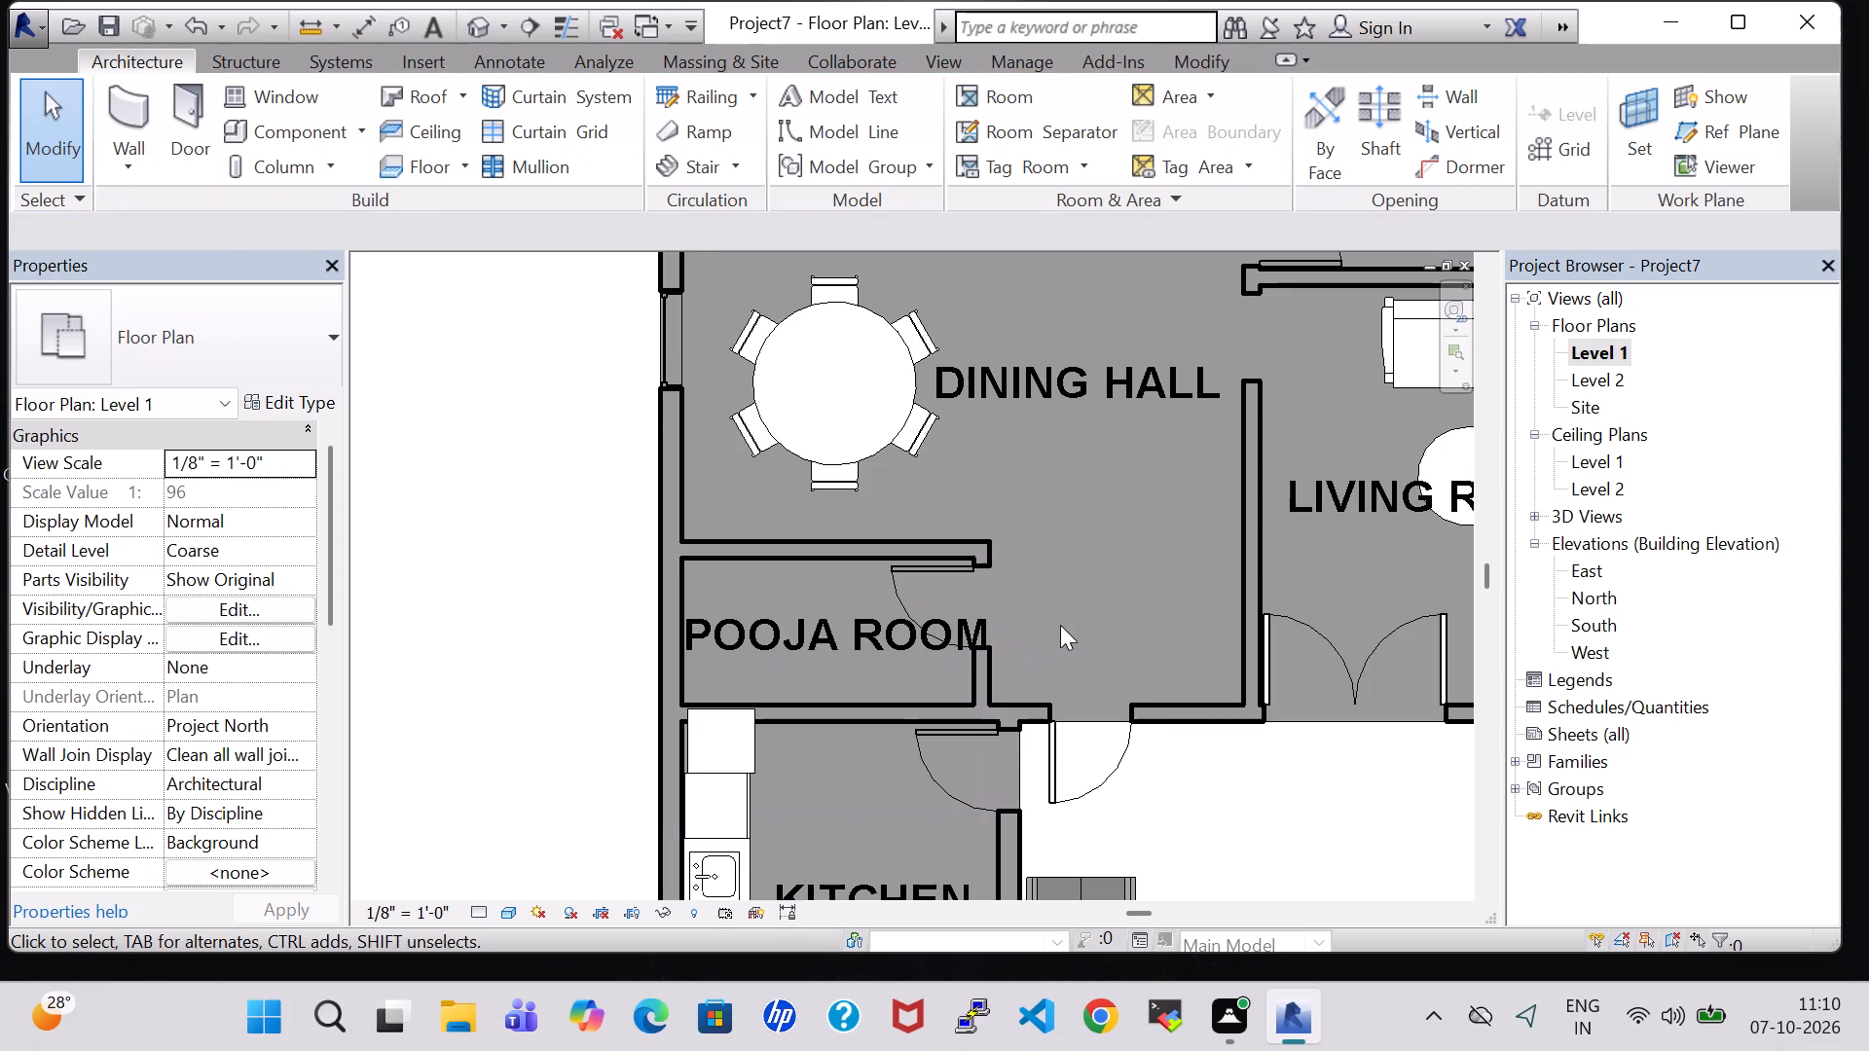
Save the house project with its labelled Level 1 plan.
scroll(1060, 625, down, 3)
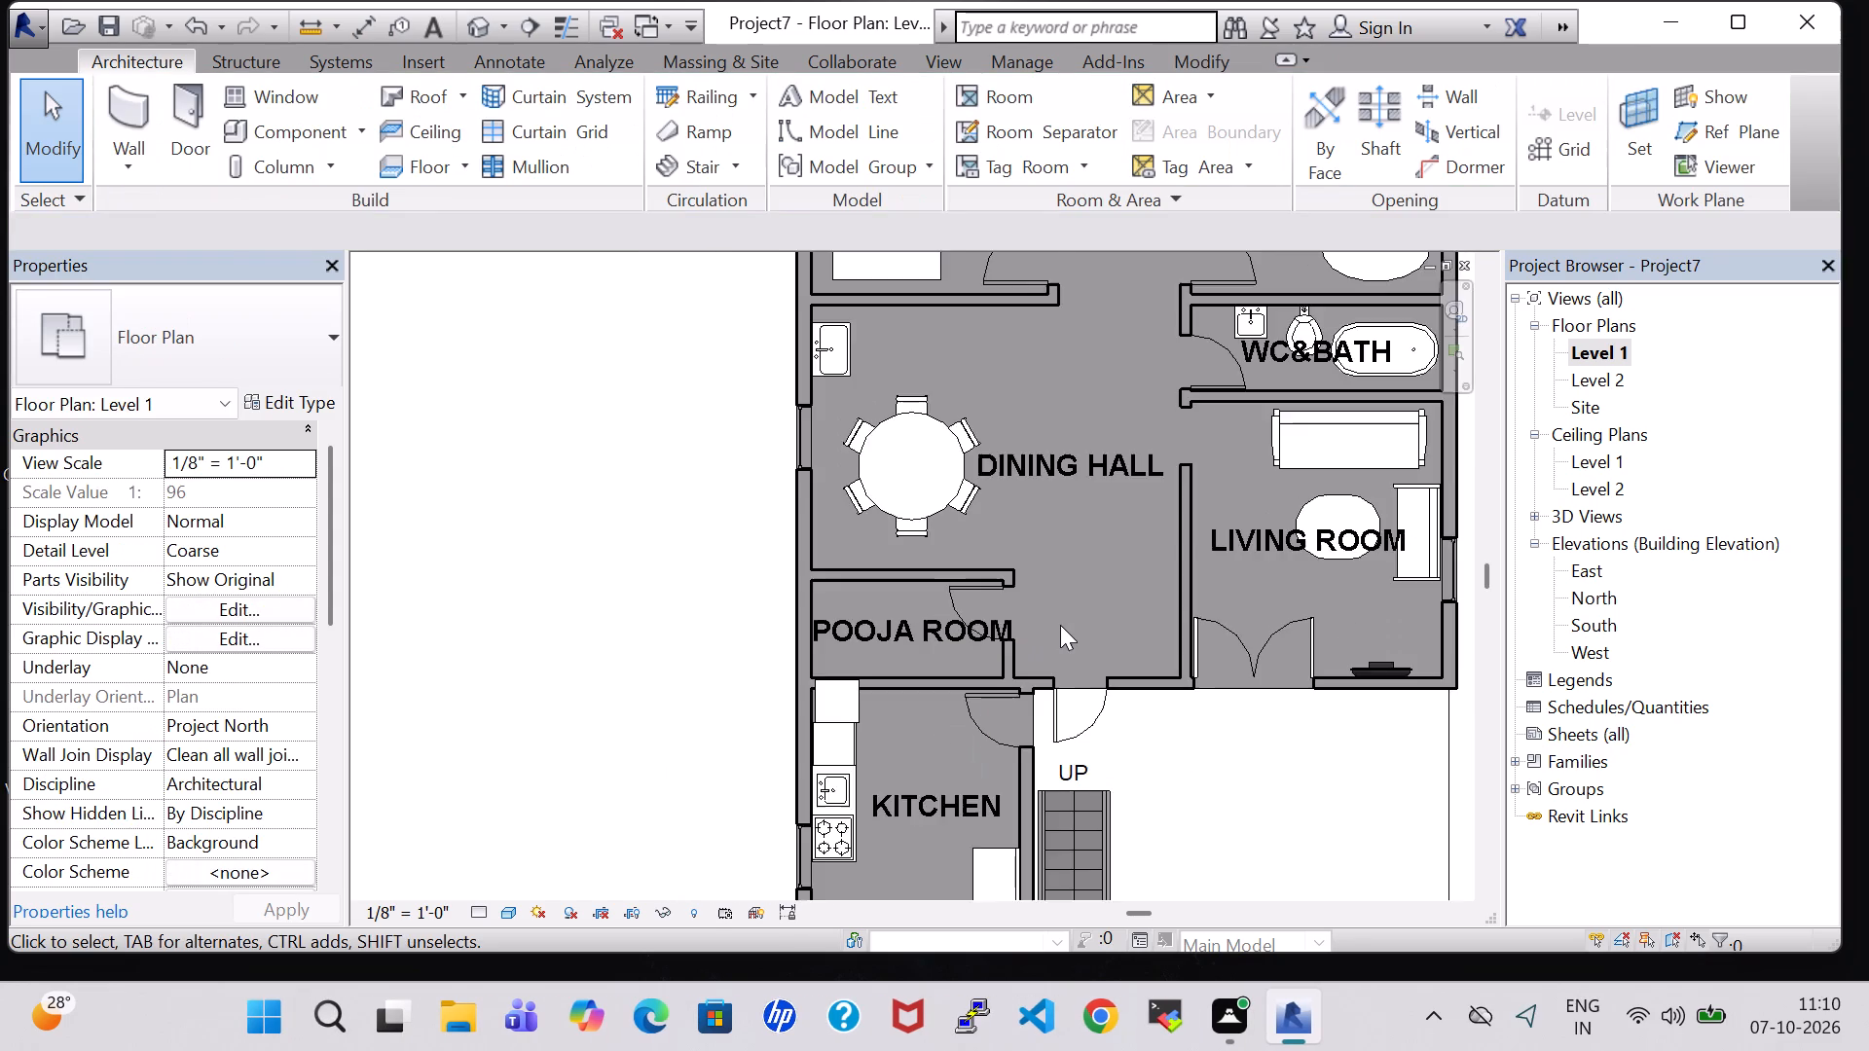
scroll(1060, 625, down, 4)
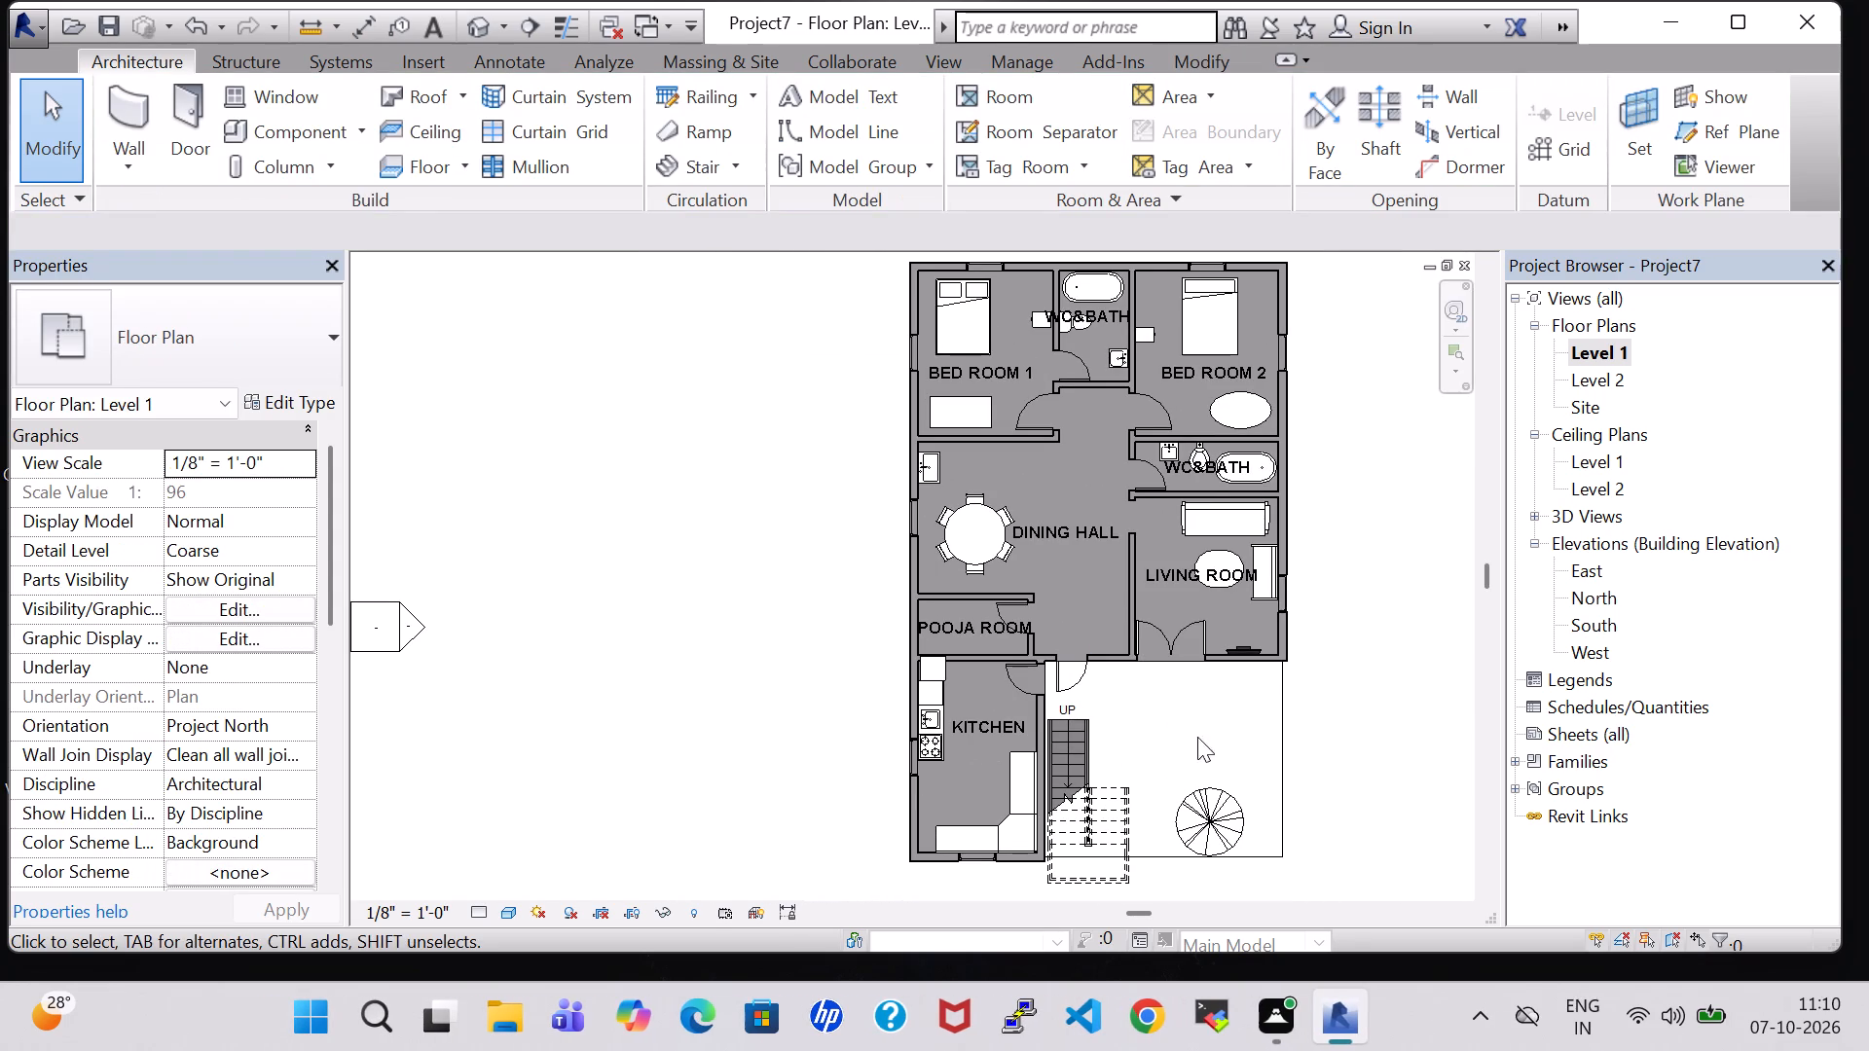
click(1358, 686)
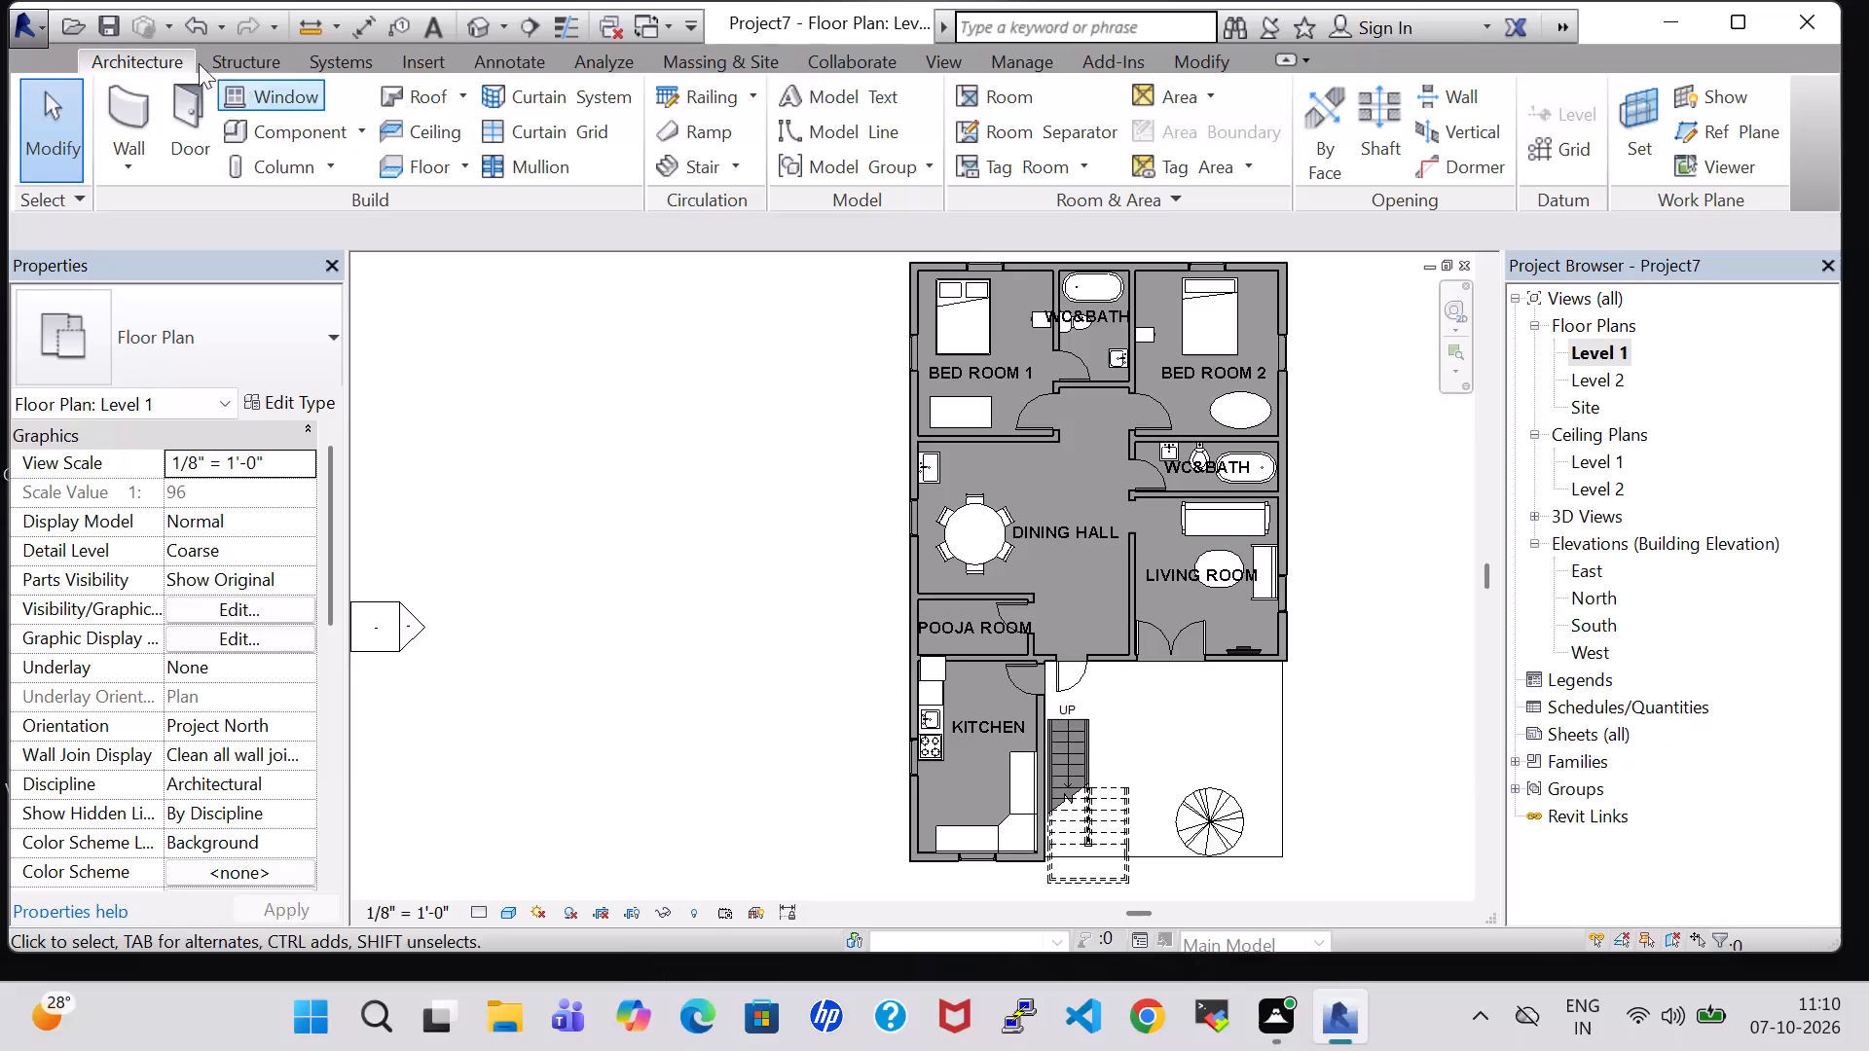
click(97, 18)
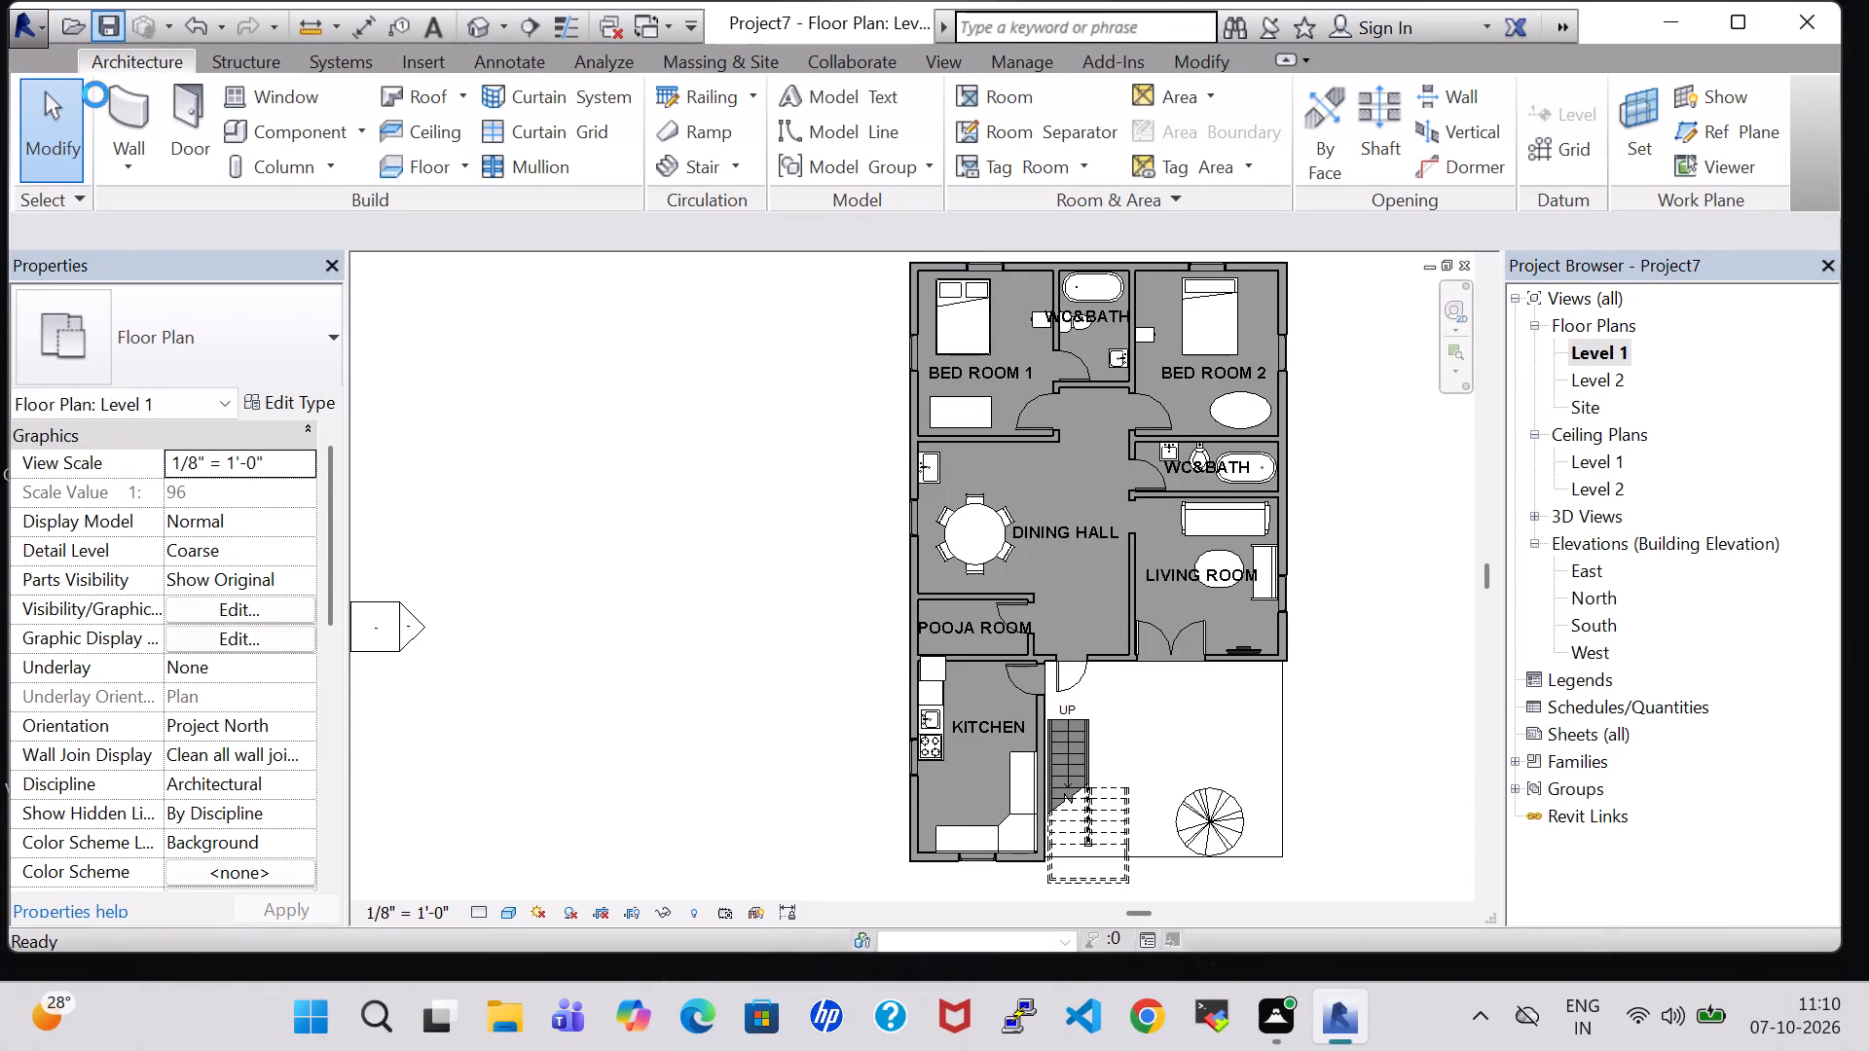
Examine the Level 1 floor plan and the East, North, South and West building elevations.
double_click(1587, 348)
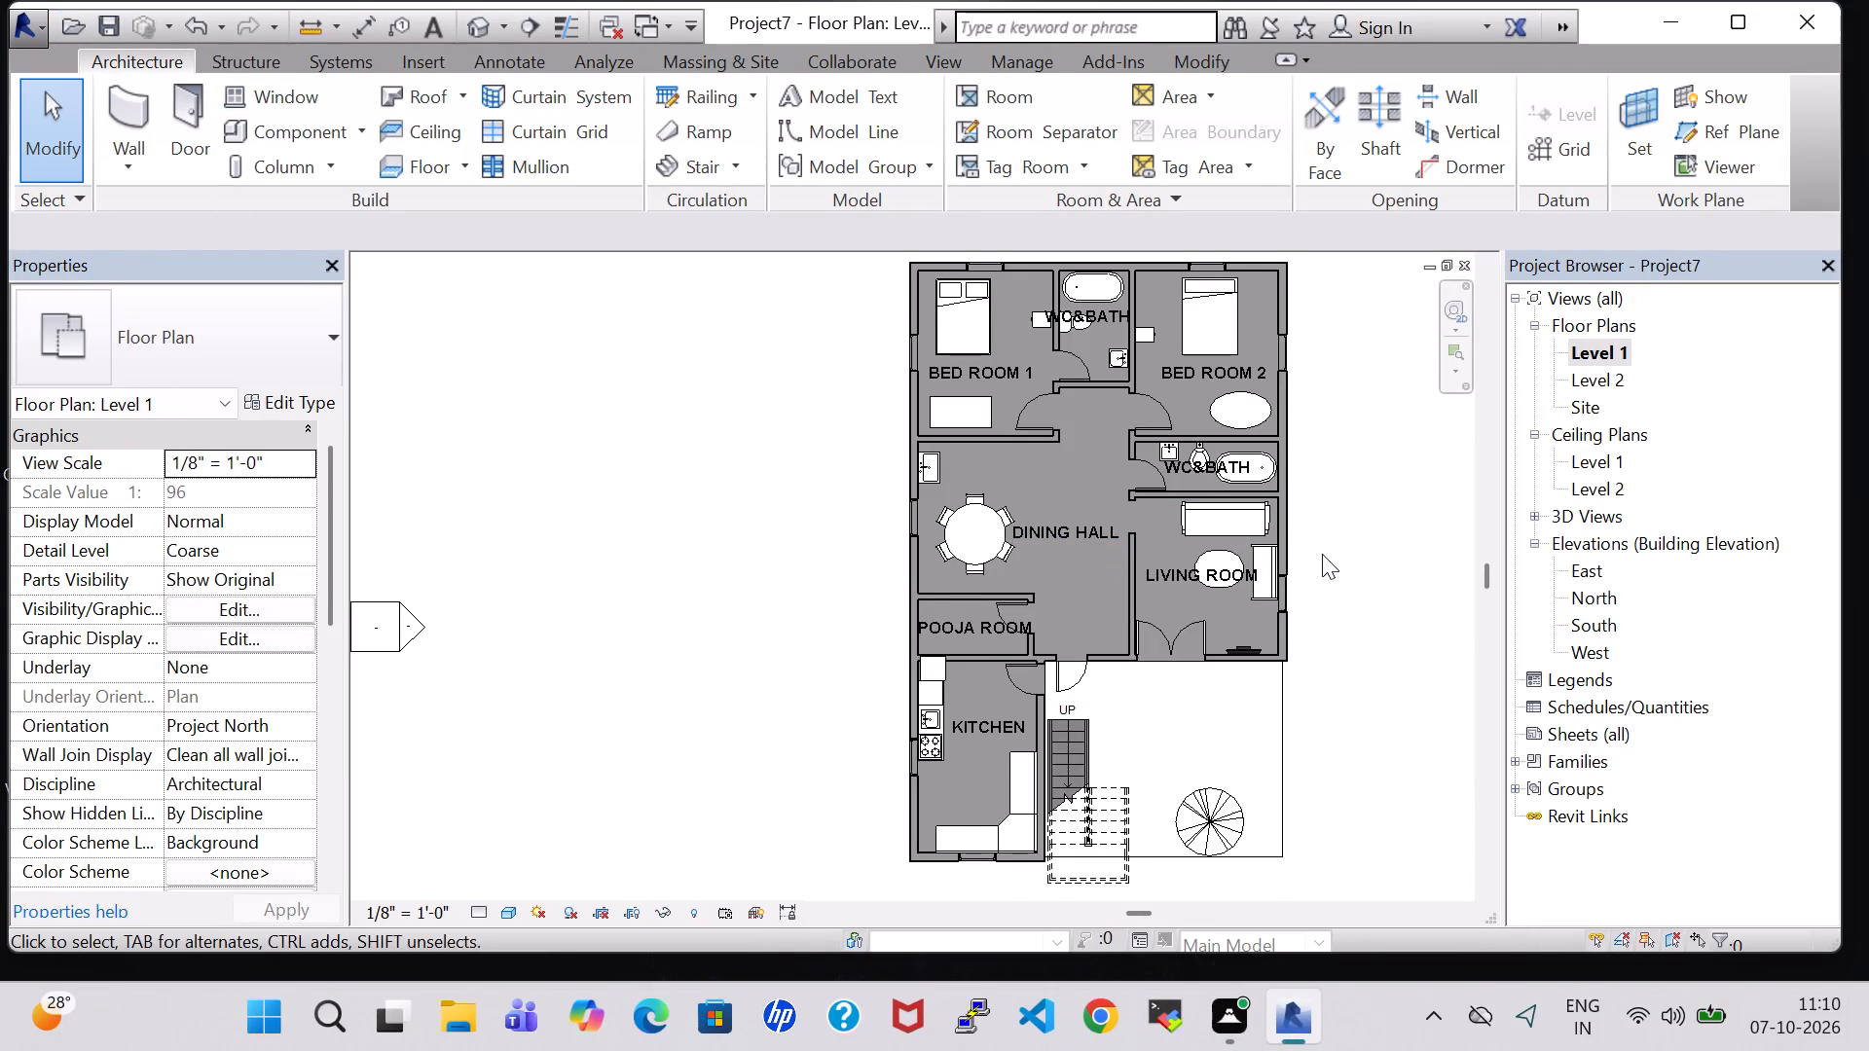
scroll(1322, 554, up, 2)
scroll(1322, 554, down, 3)
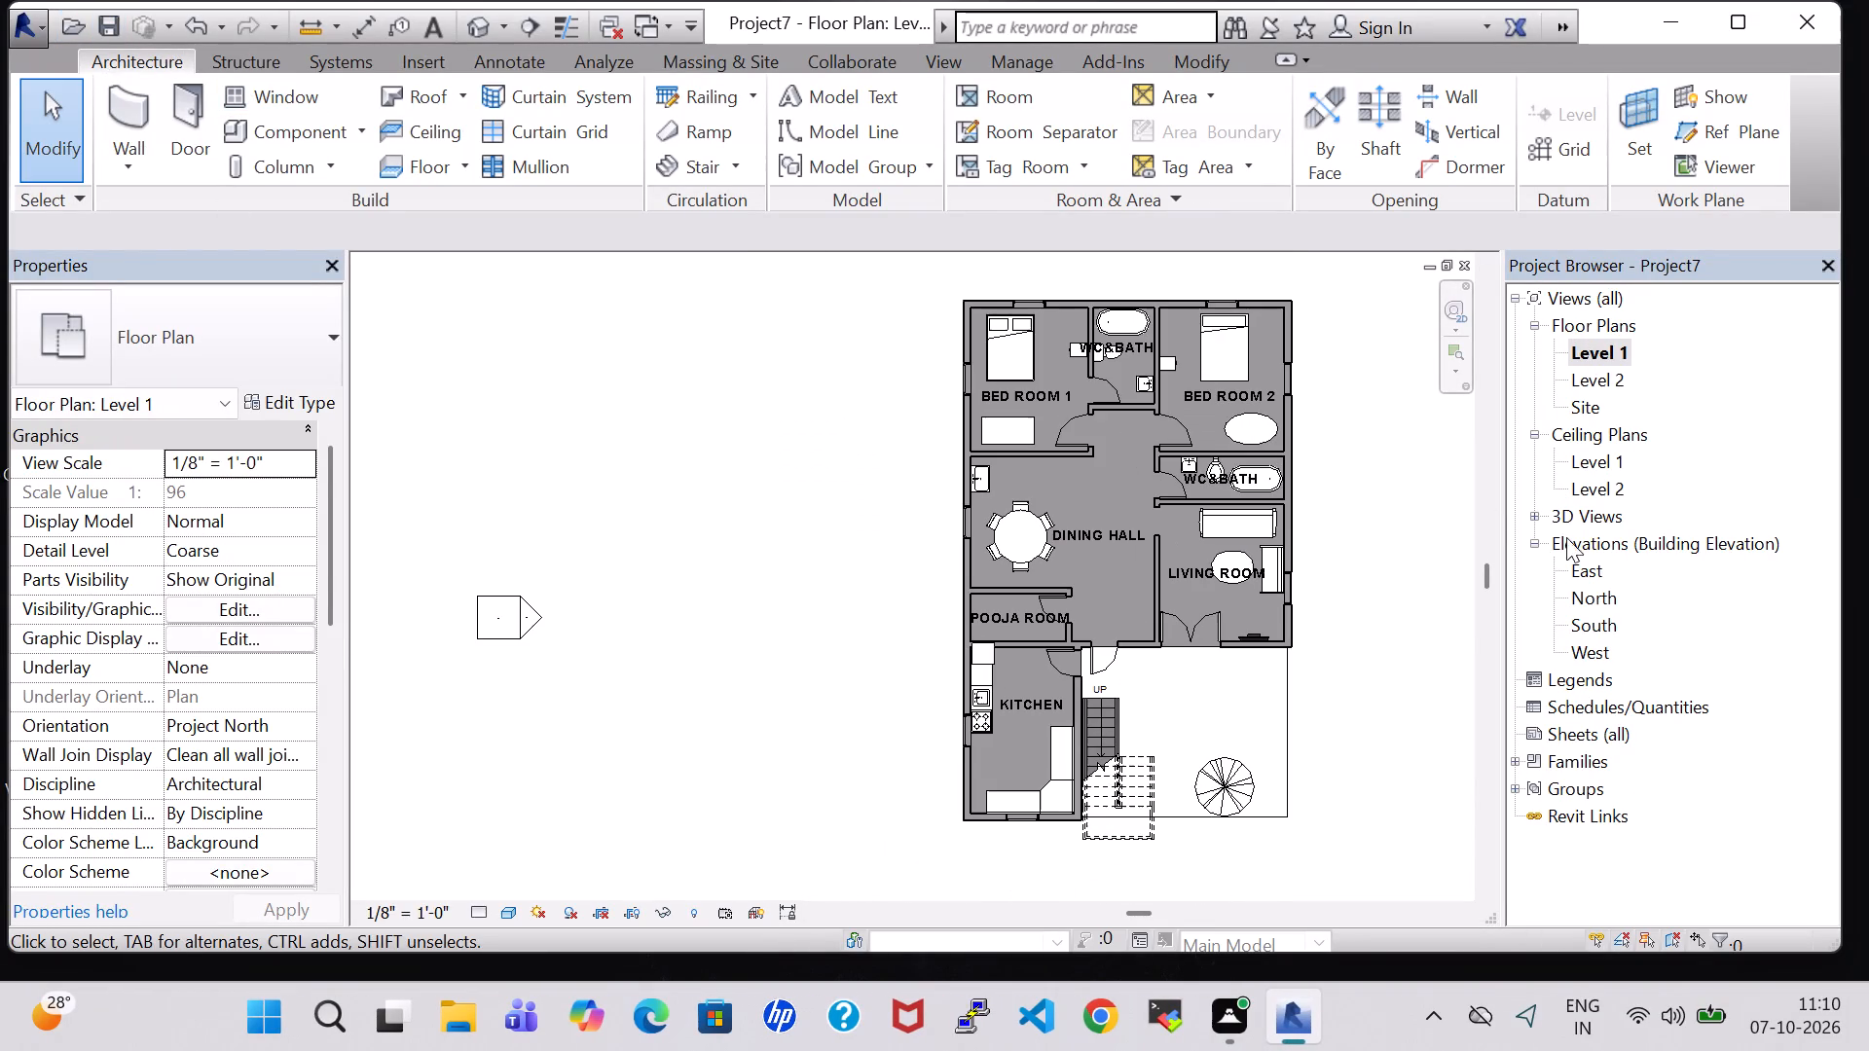
double_click(1587, 572)
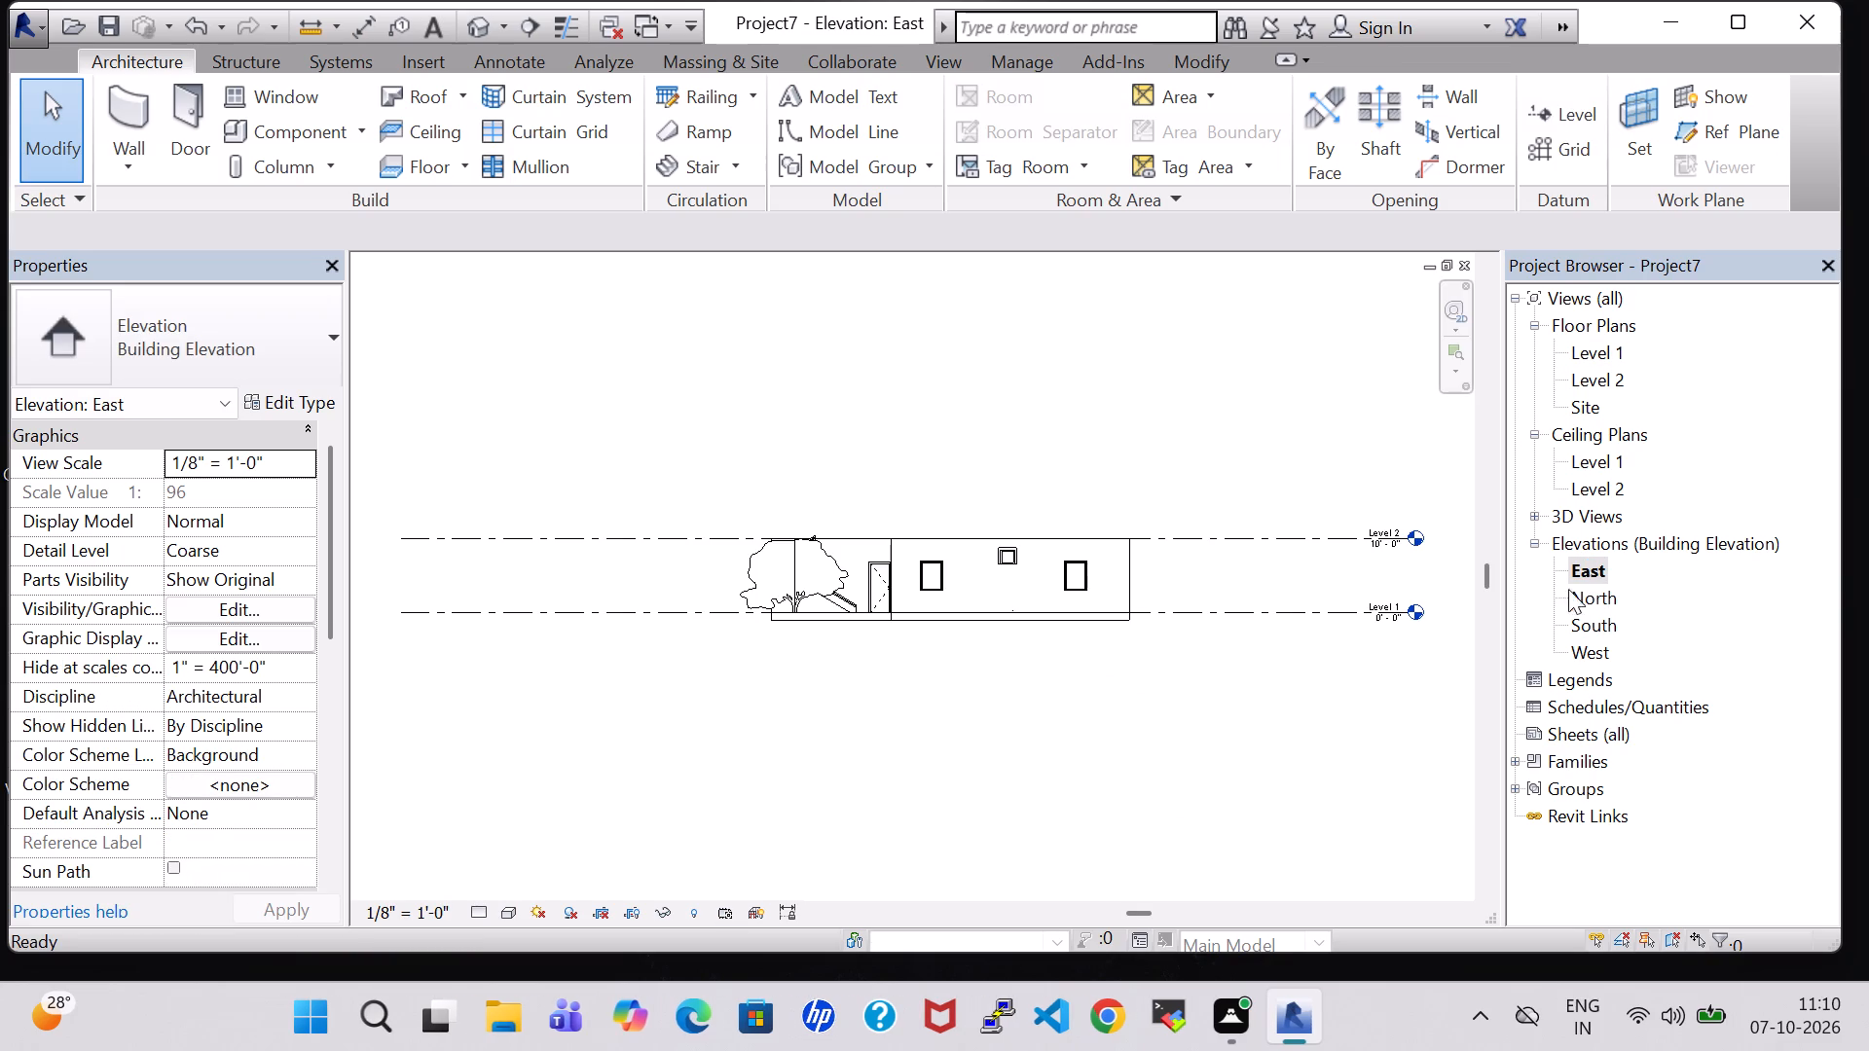
scroll(935, 634, up, 7)
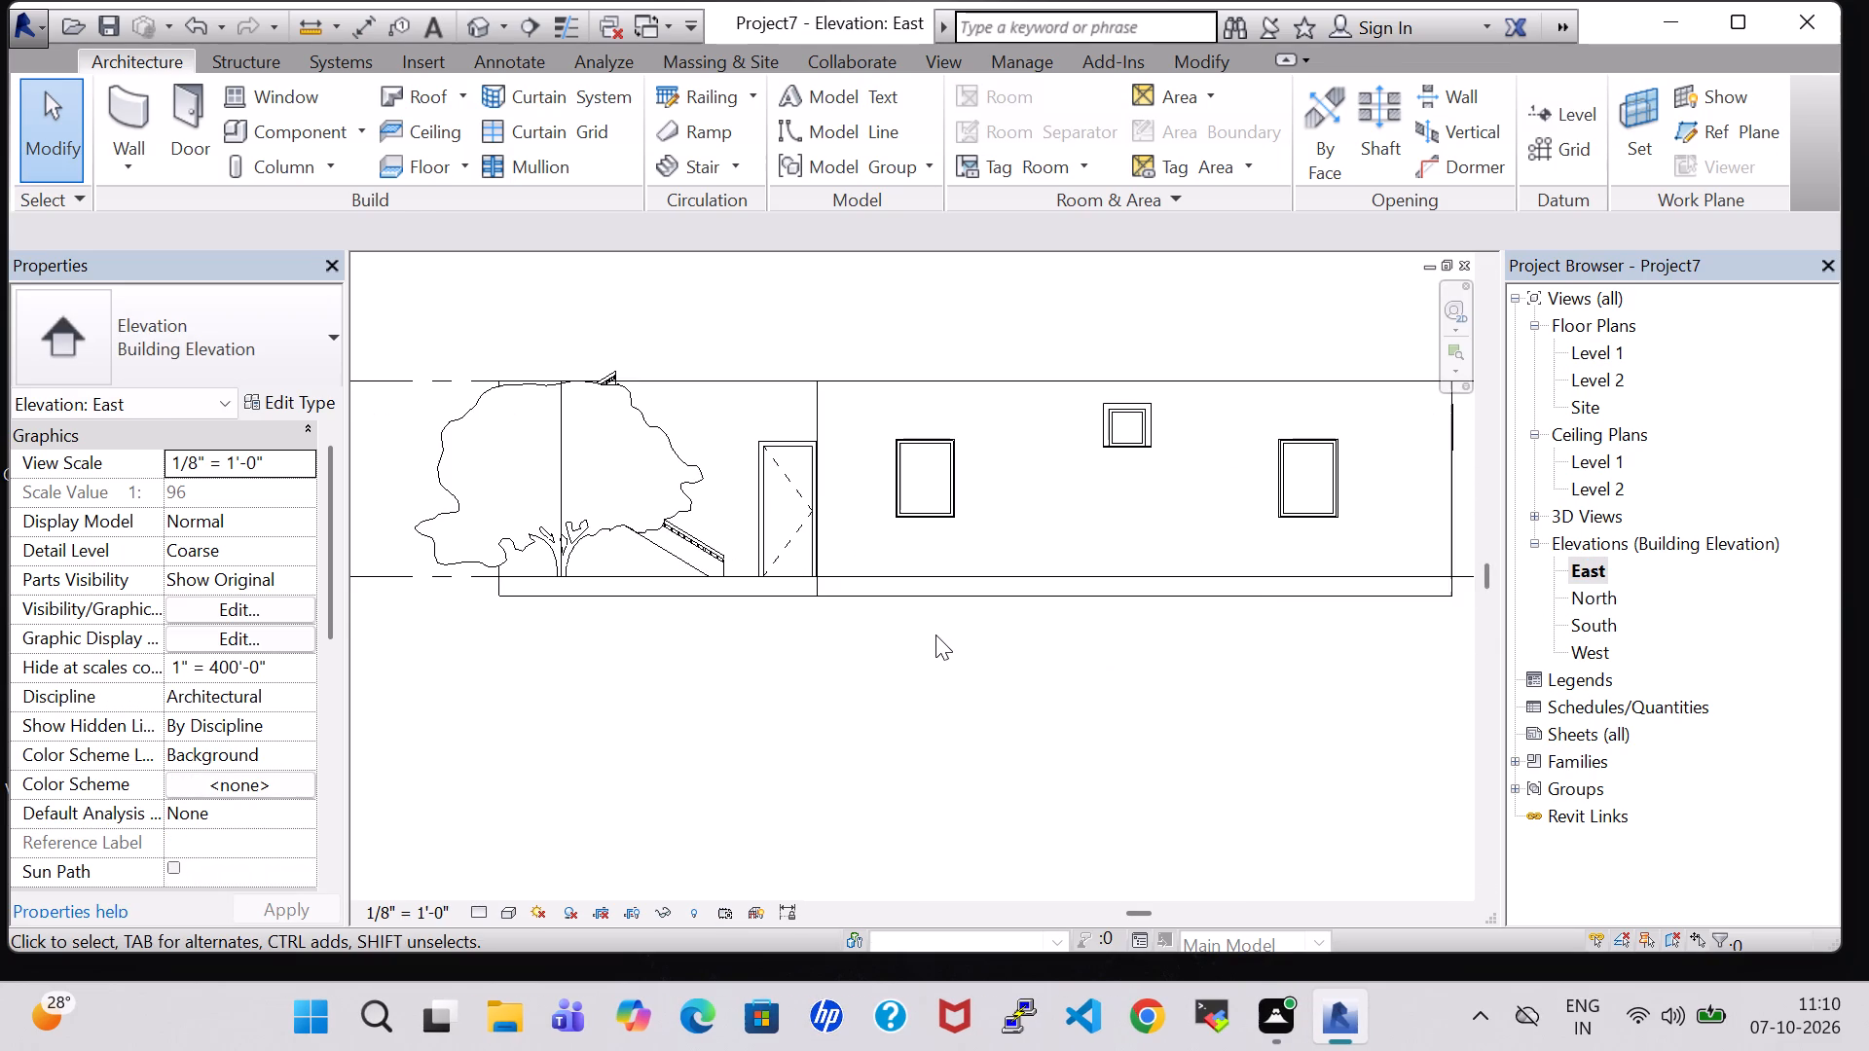
scroll(935, 634, down, 4)
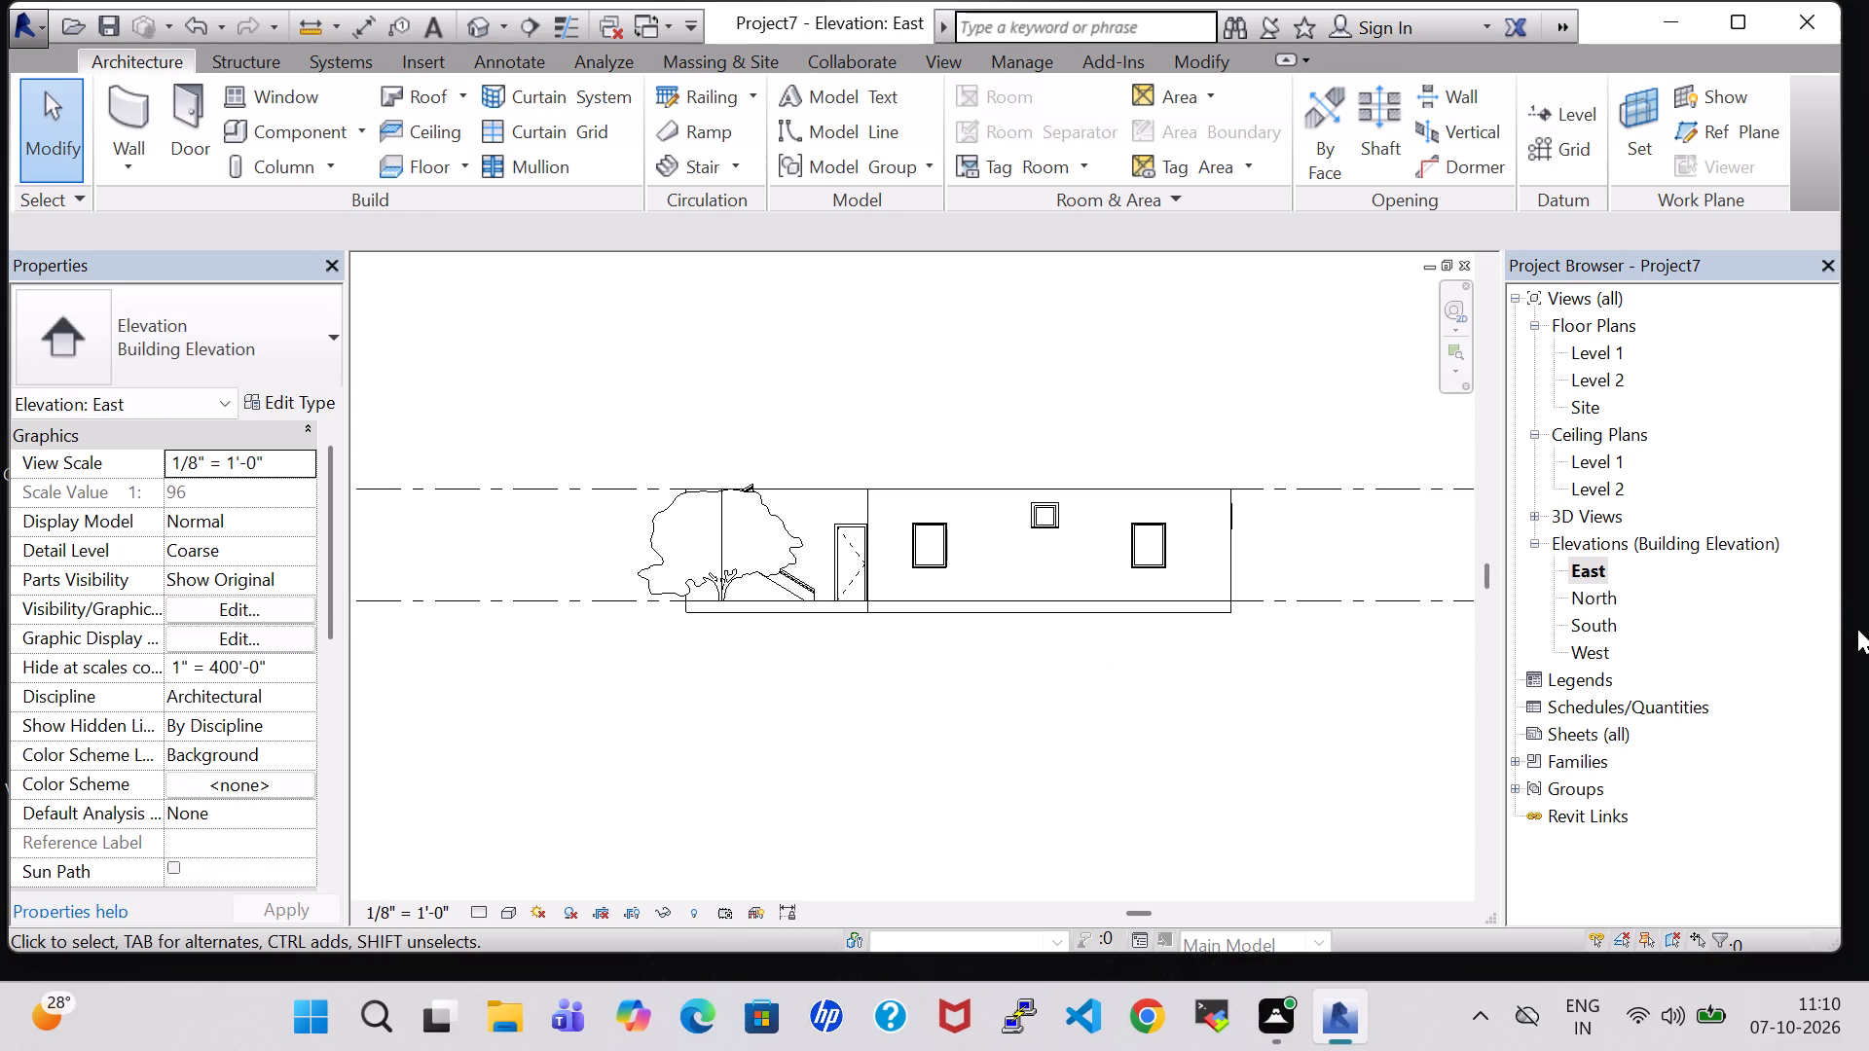
double_click(1596, 607)
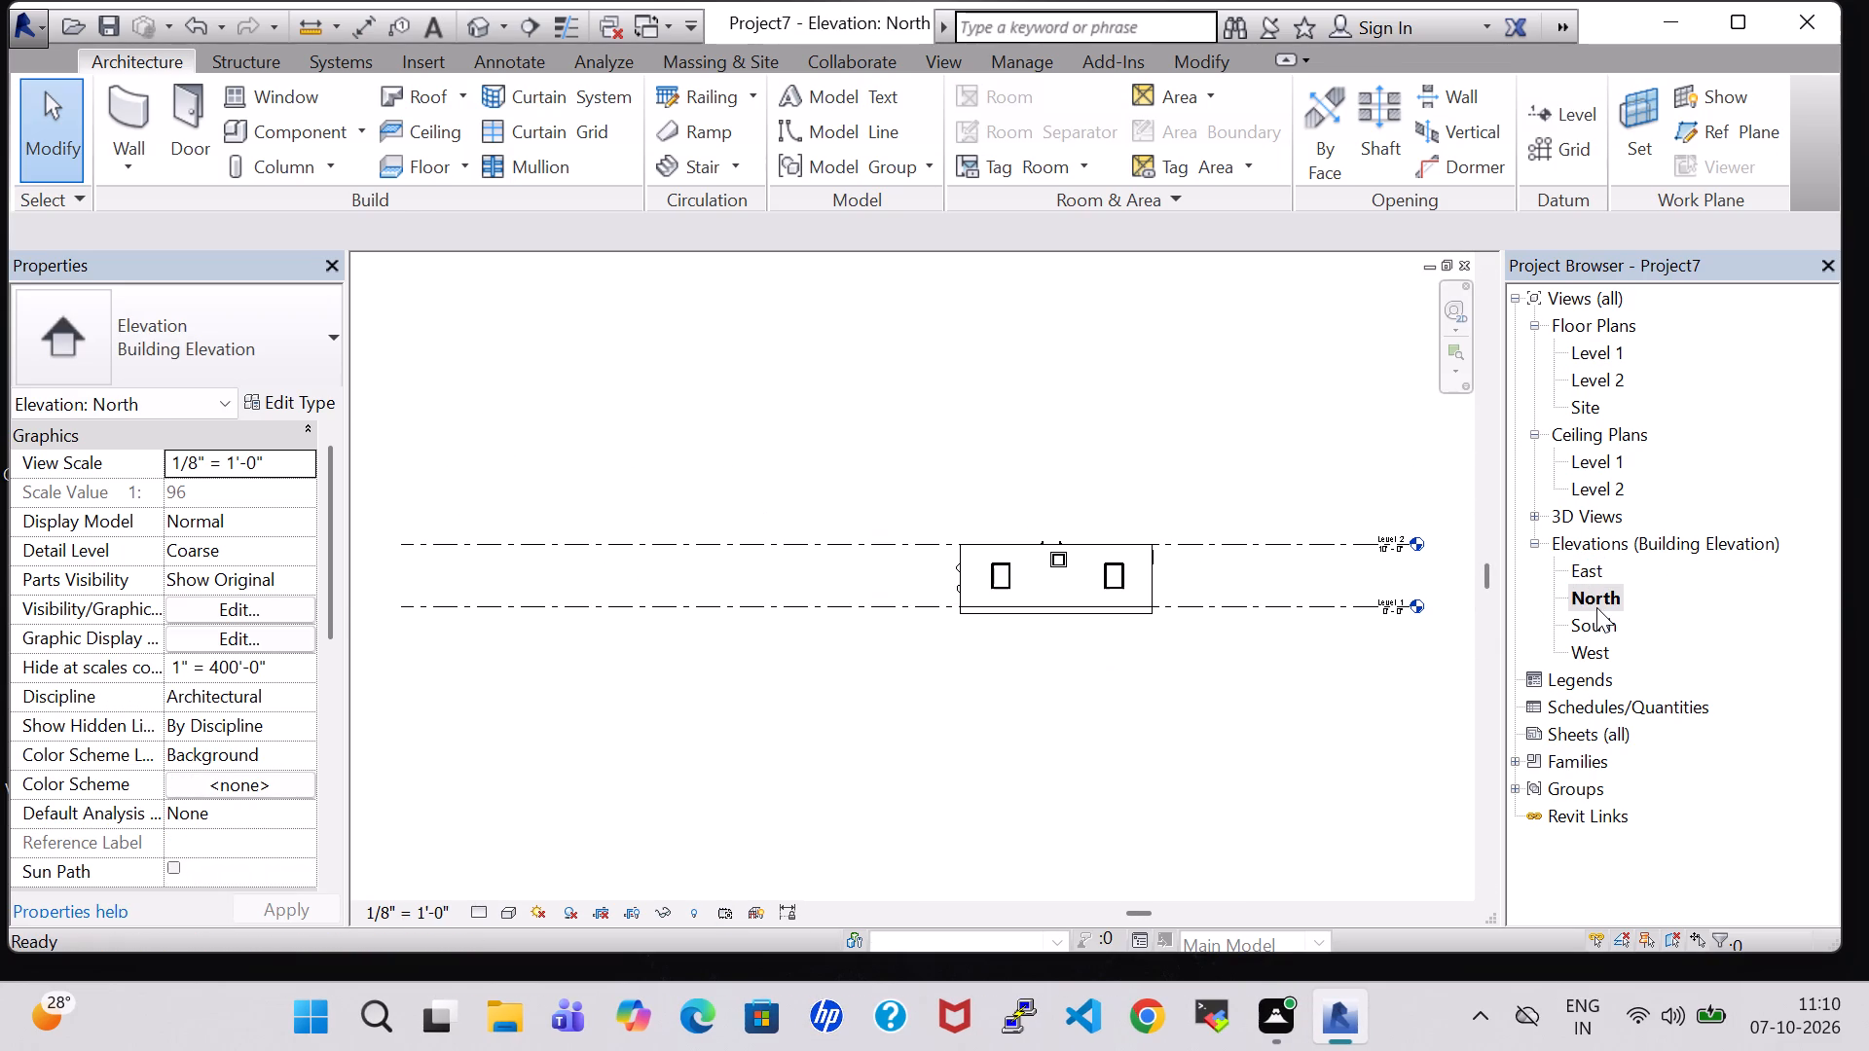
double_click(1593, 628)
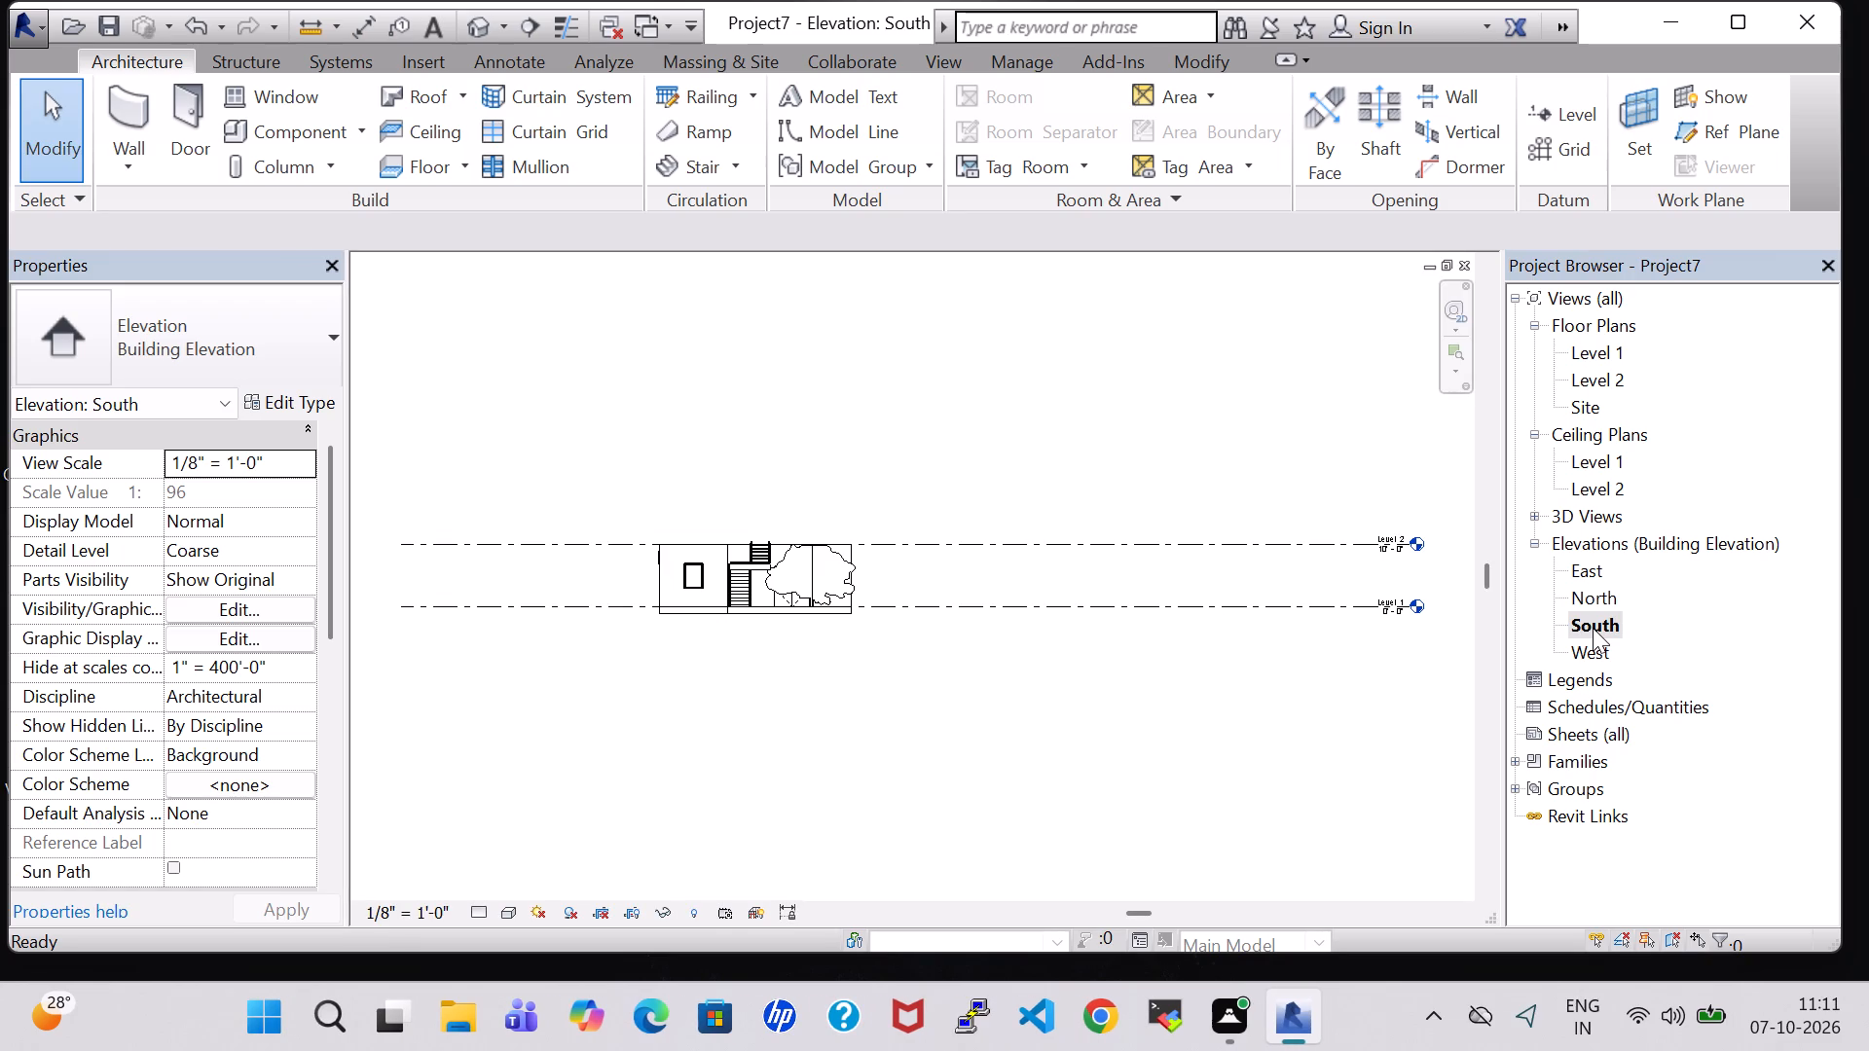
double_click(1593, 646)
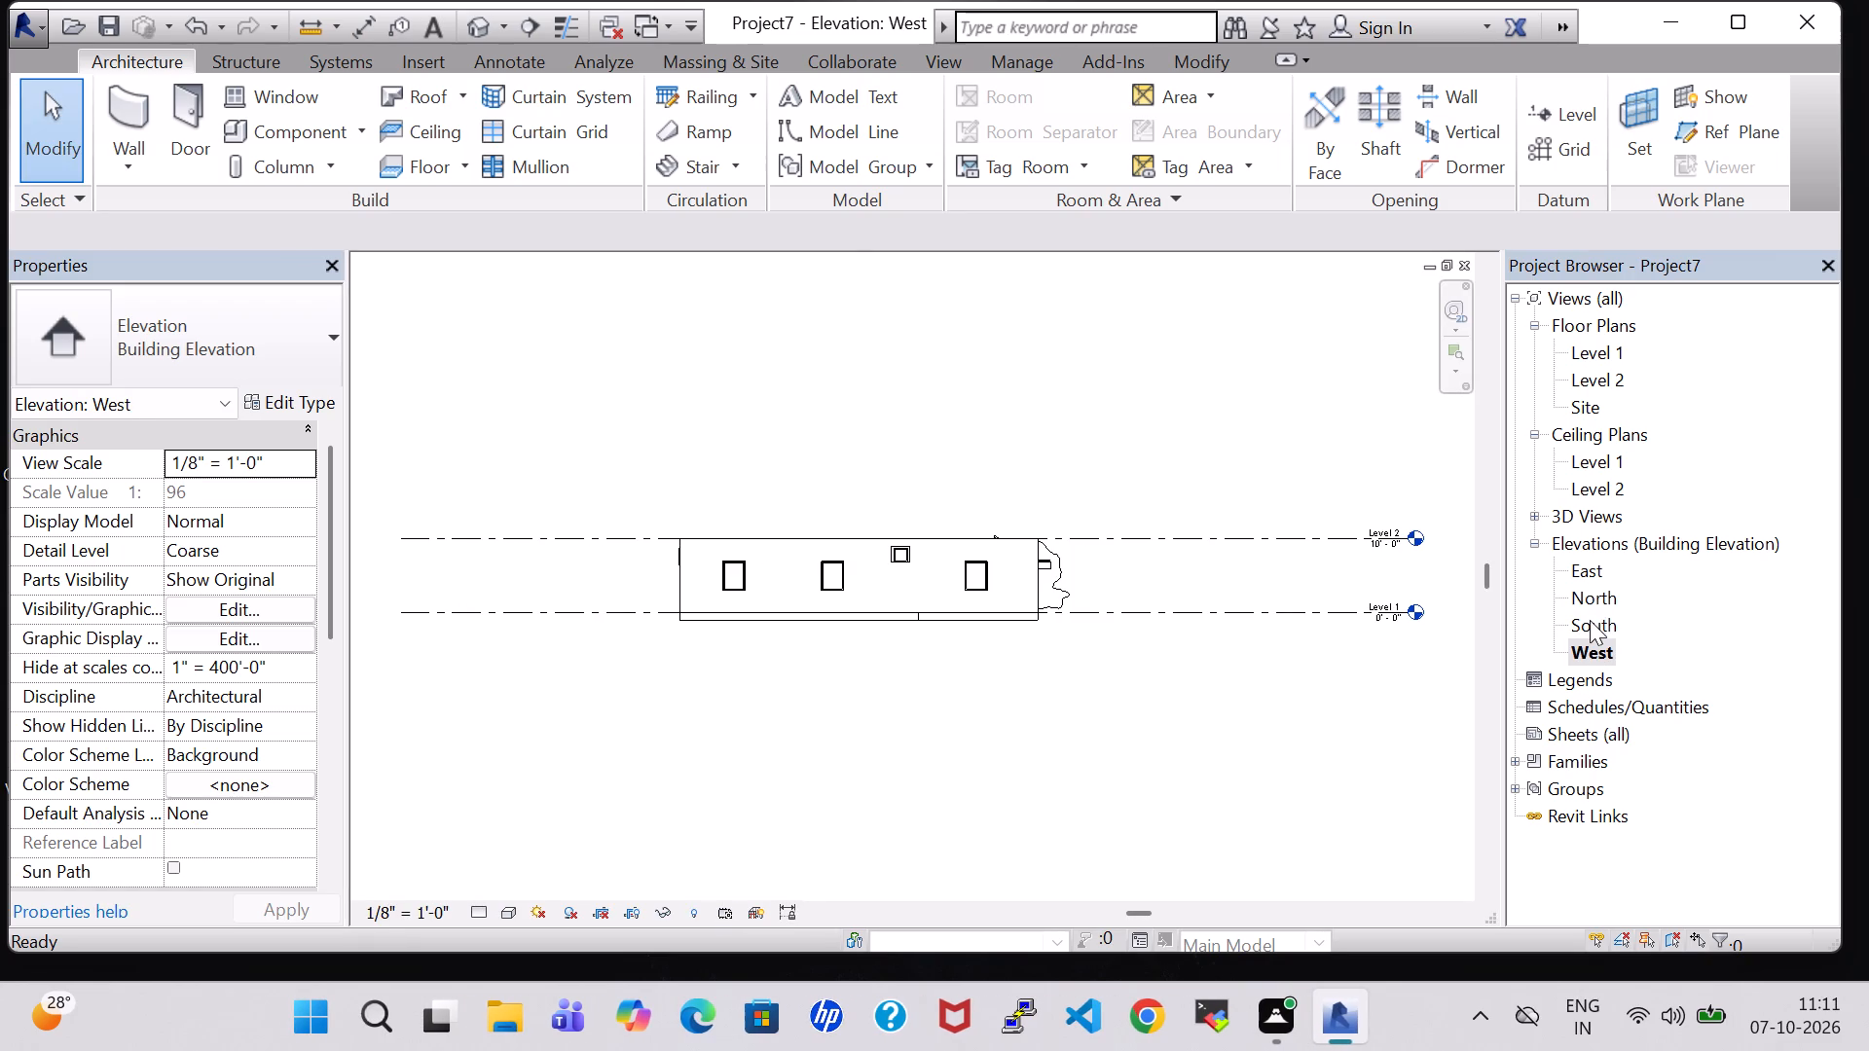
double_click(1590, 620)
scroll(833, 642, up, 3)
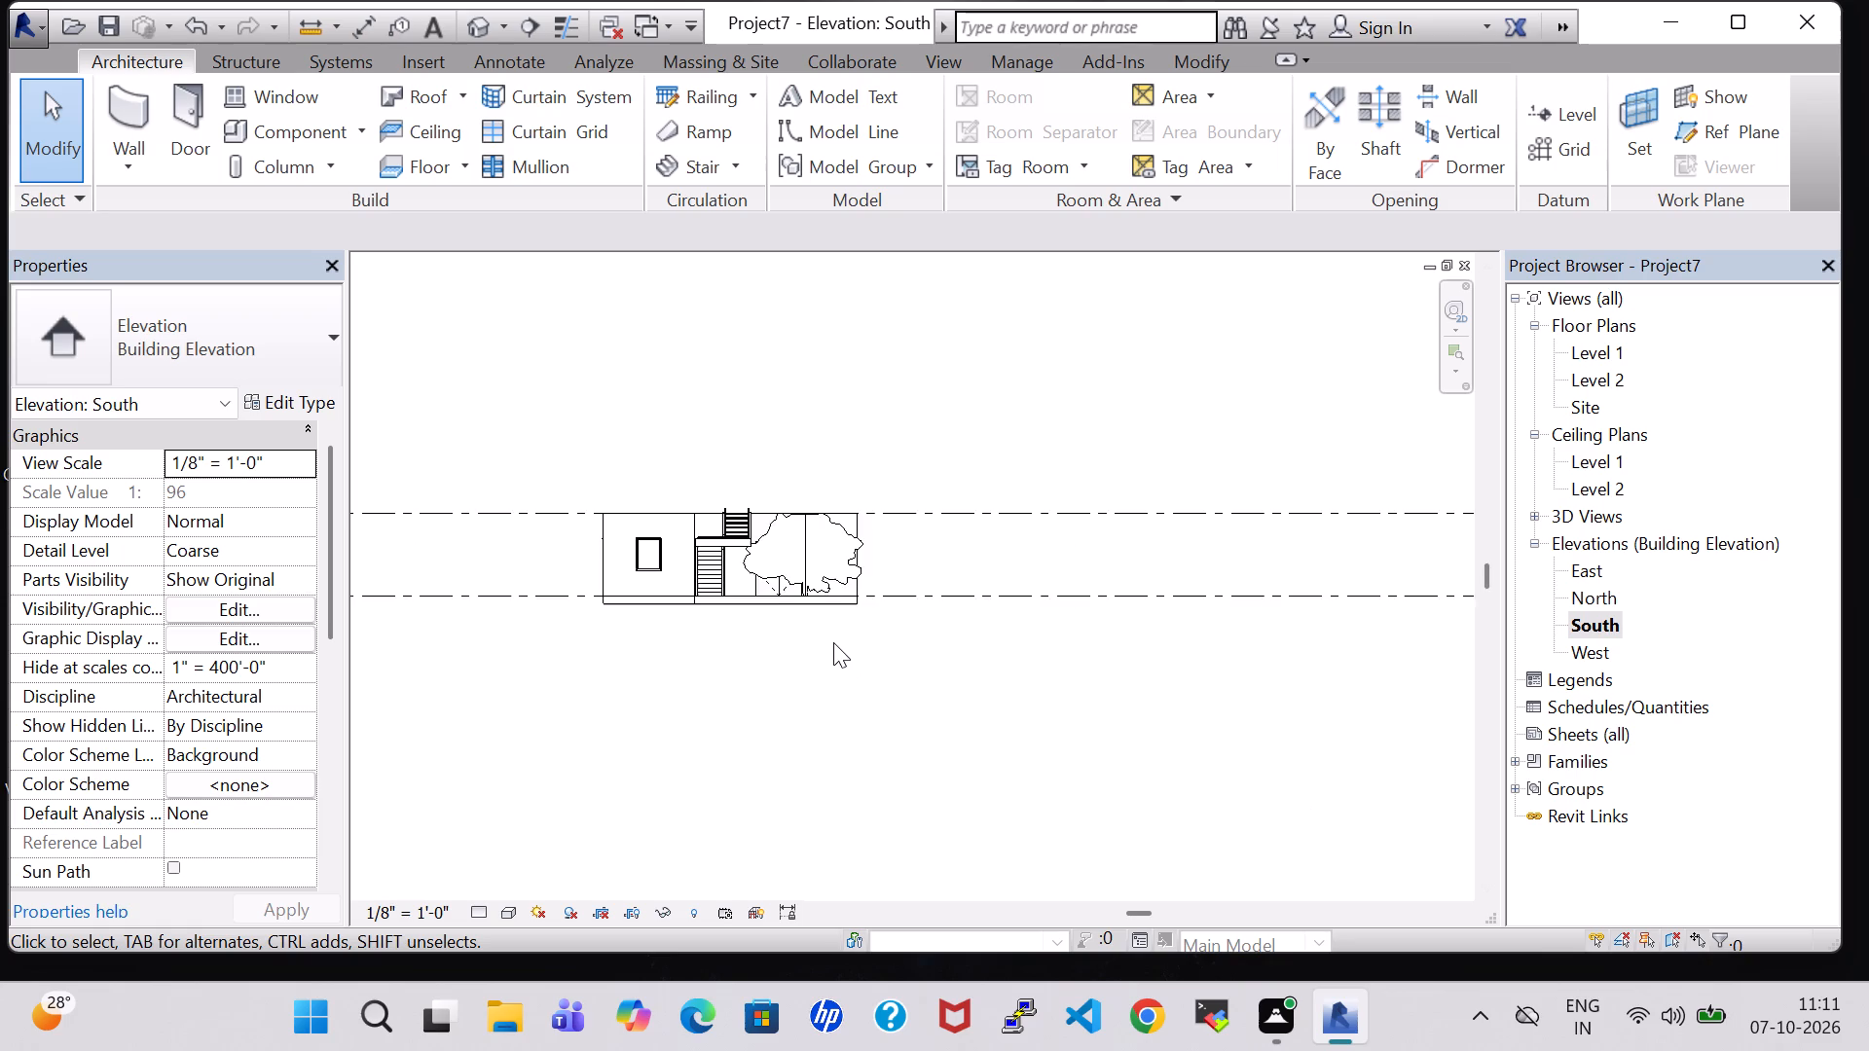
Examine the South, West, North and East building elevations, and return to the Level 1 floor plan.
scroll(833, 642, up, 1)
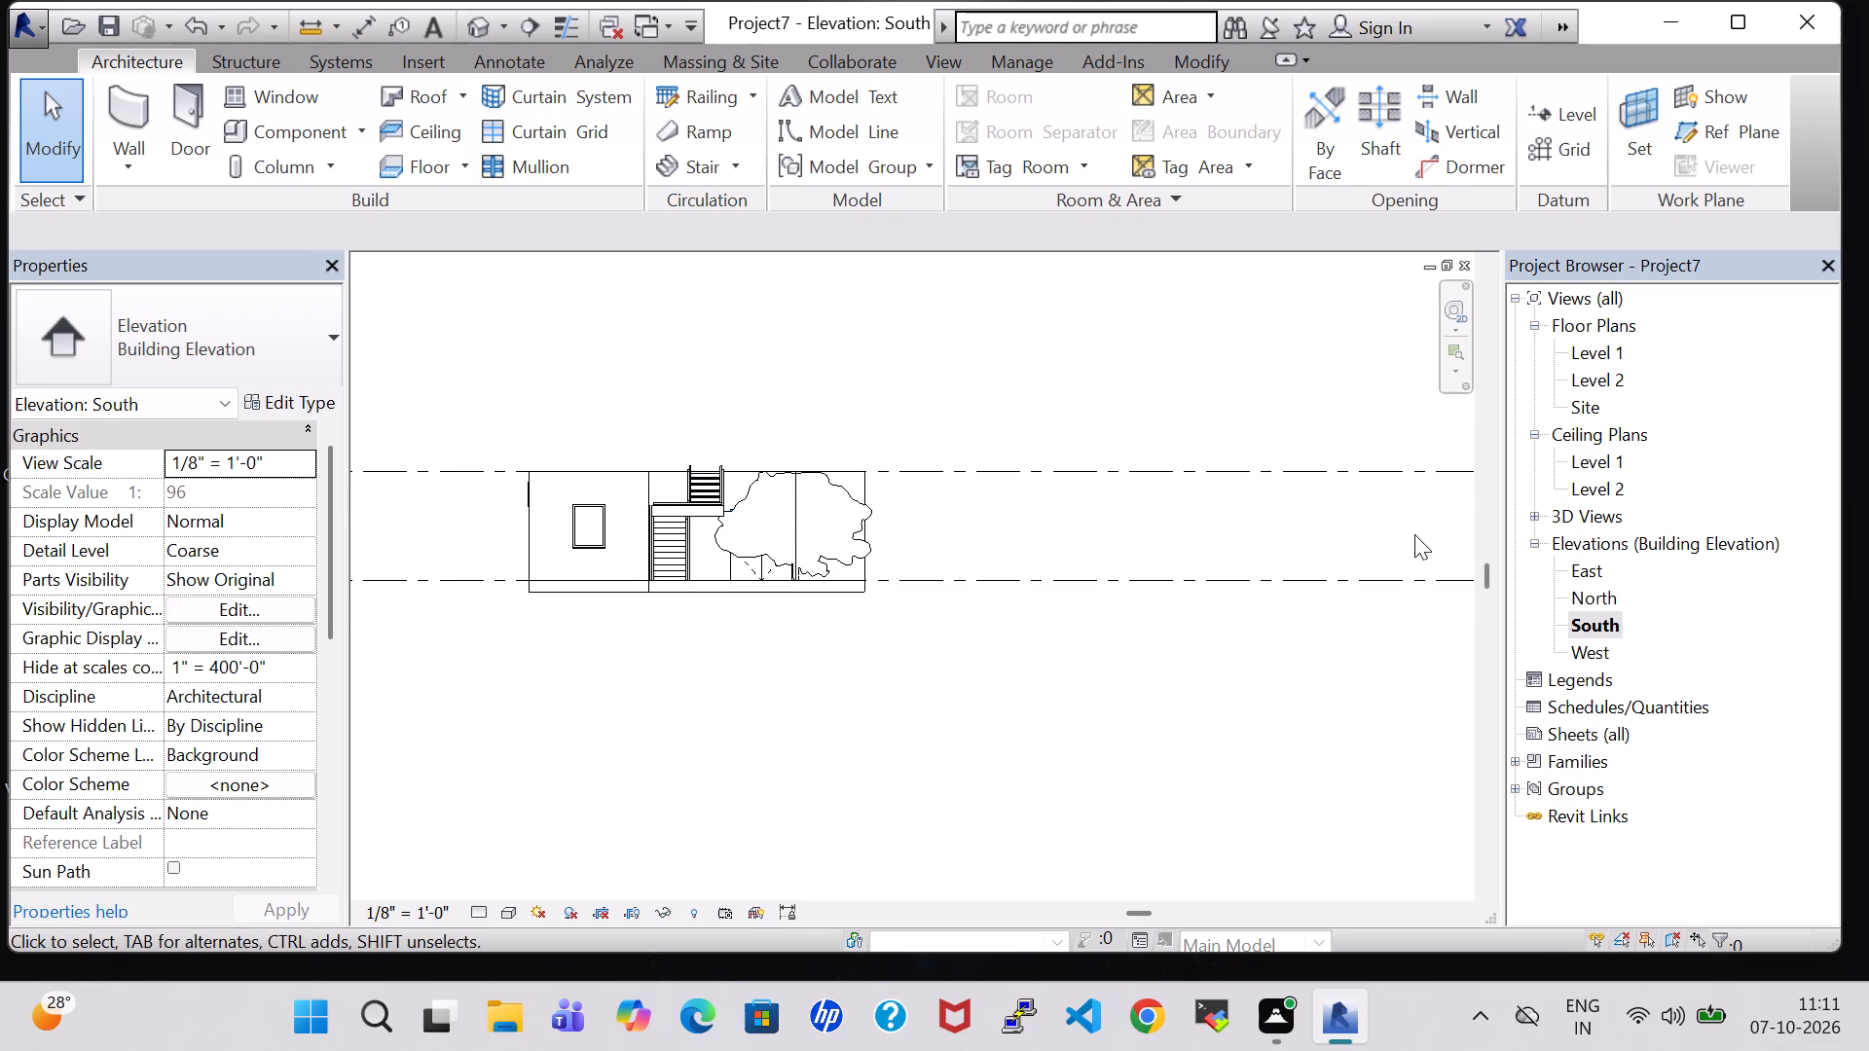
double_click(1599, 652)
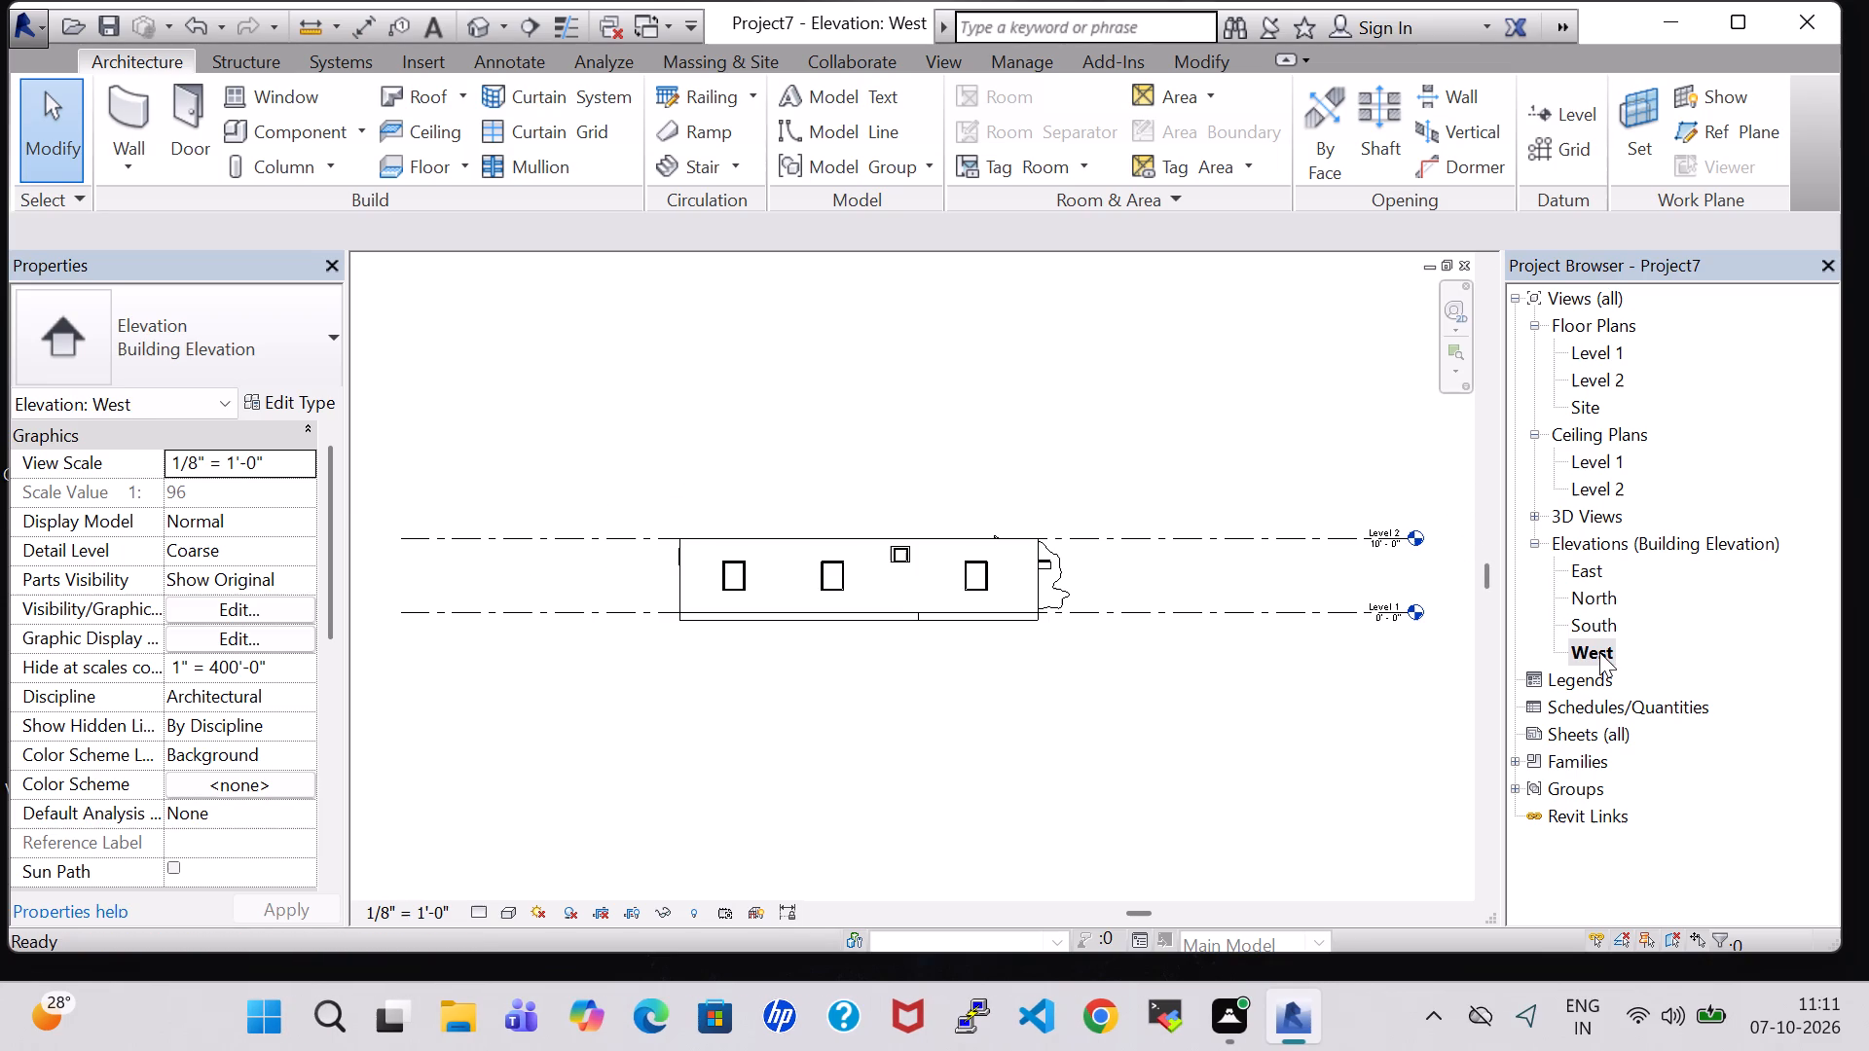
double_click(1580, 596)
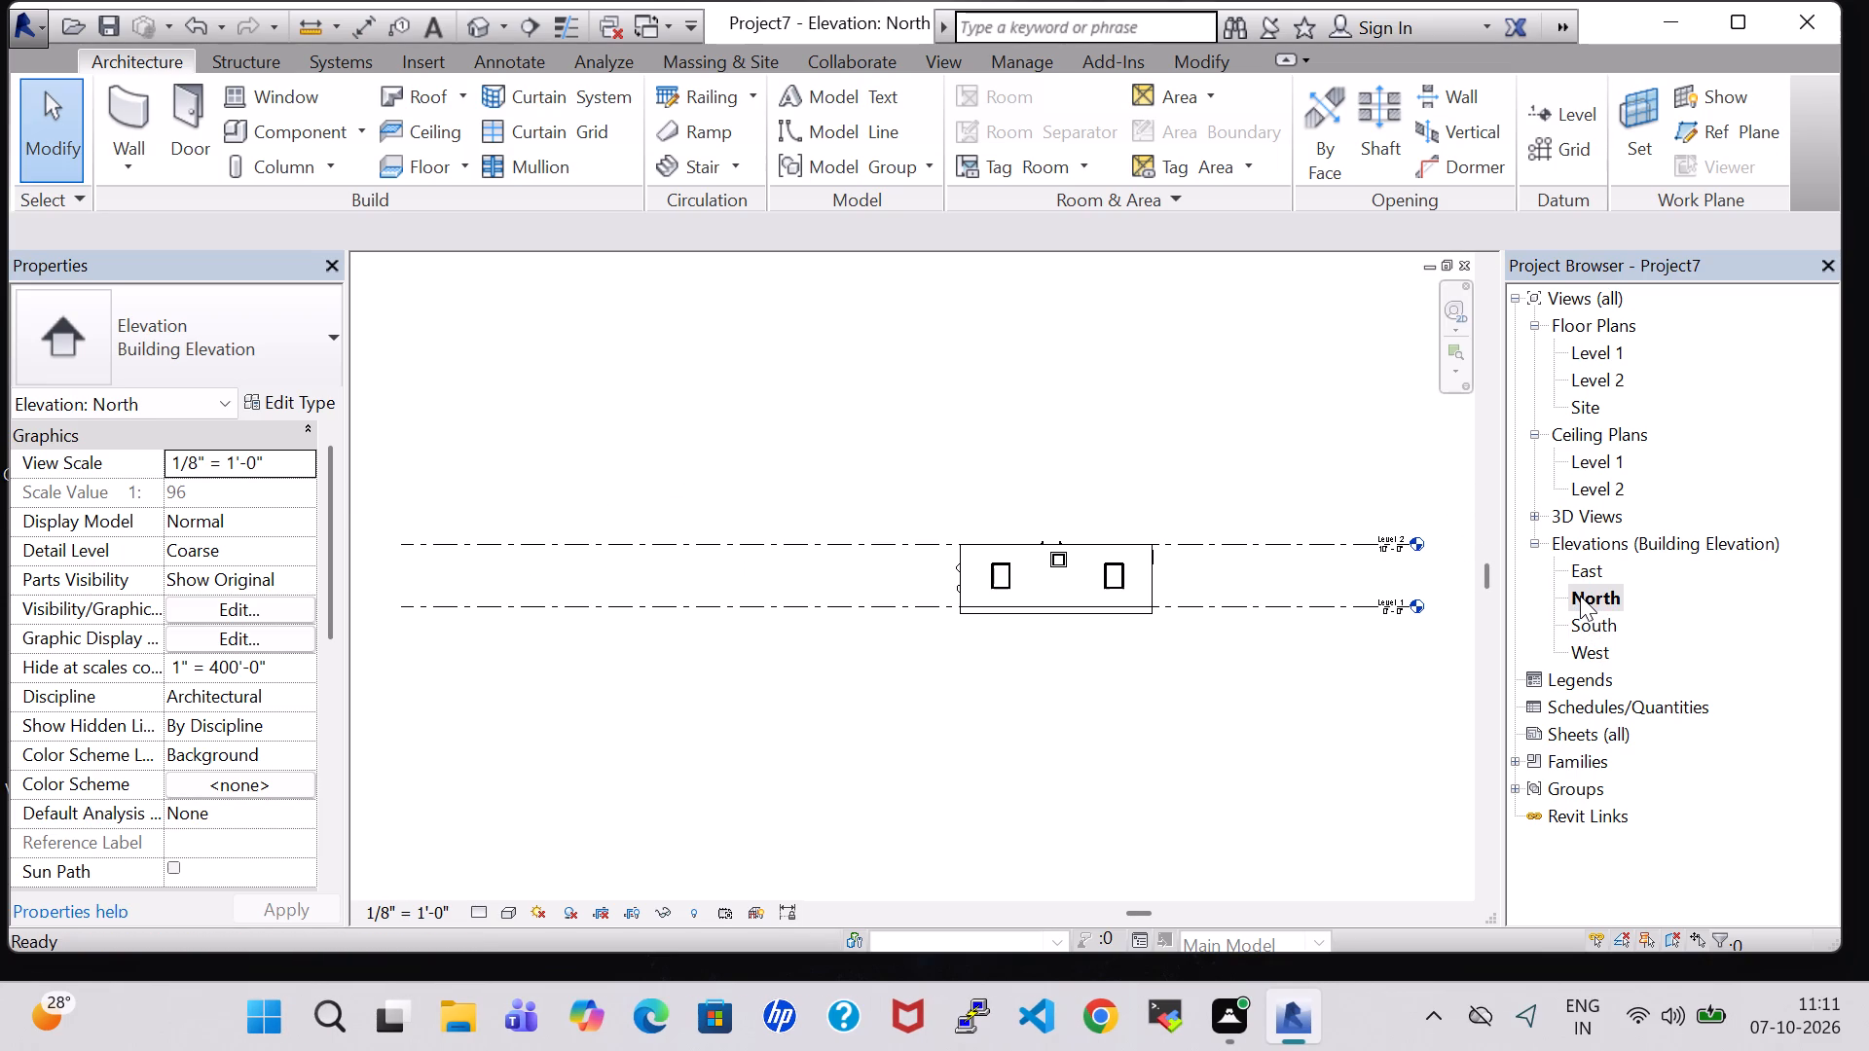
double_click(1580, 579)
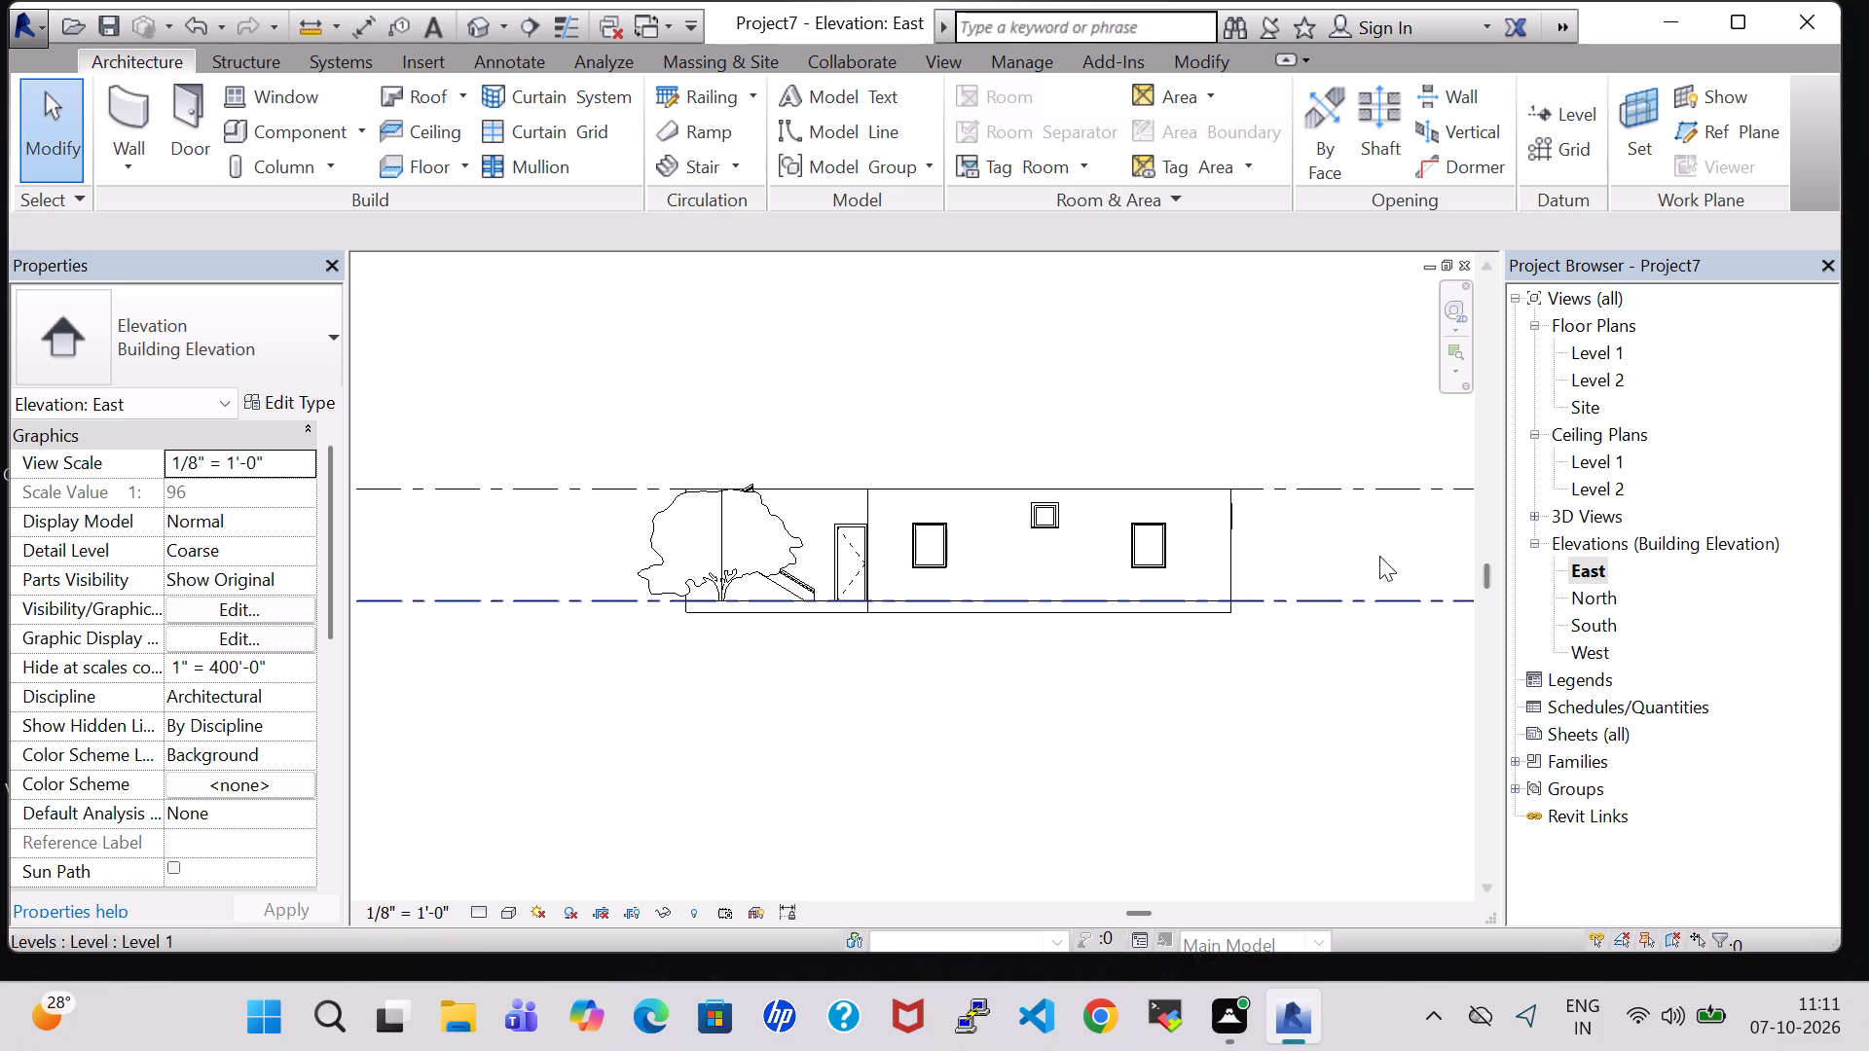
double_click(1616, 358)
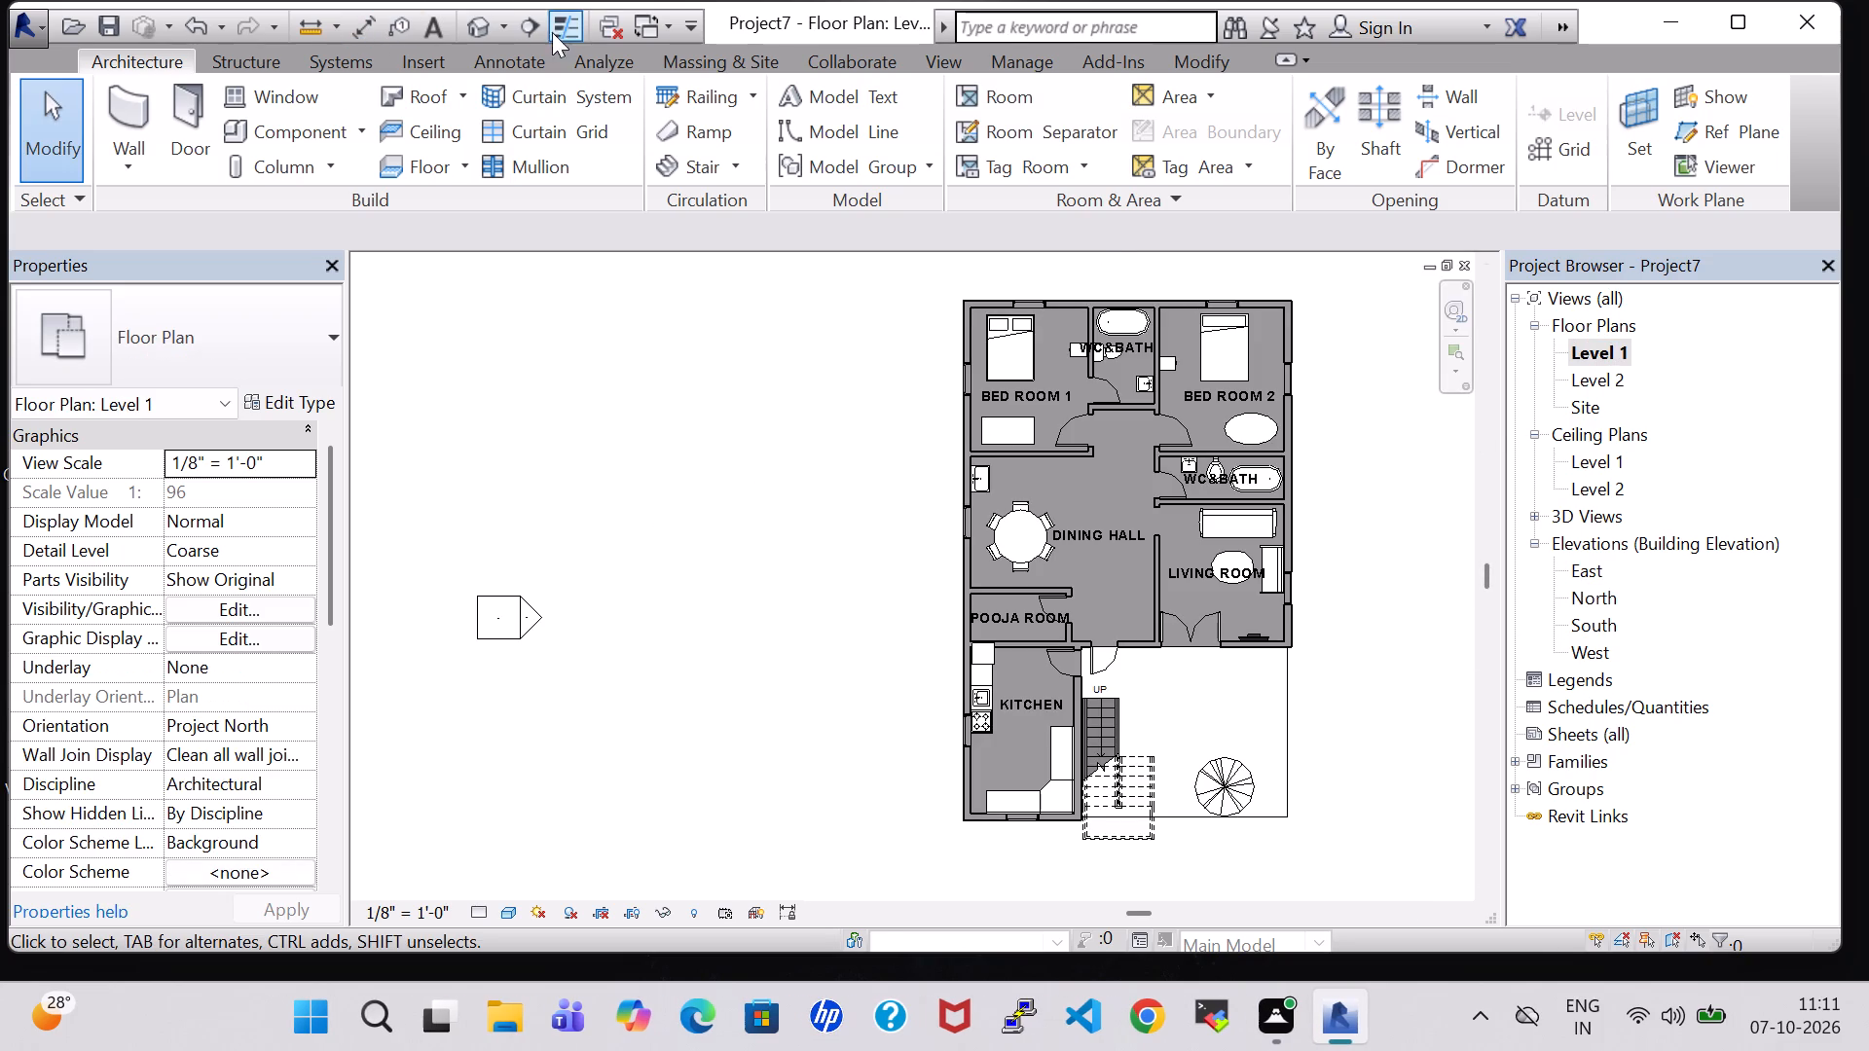
Examine the furnished rooms, porch and stair from above in the 3D view, and return to the Level 1 plan.
click(488, 19)
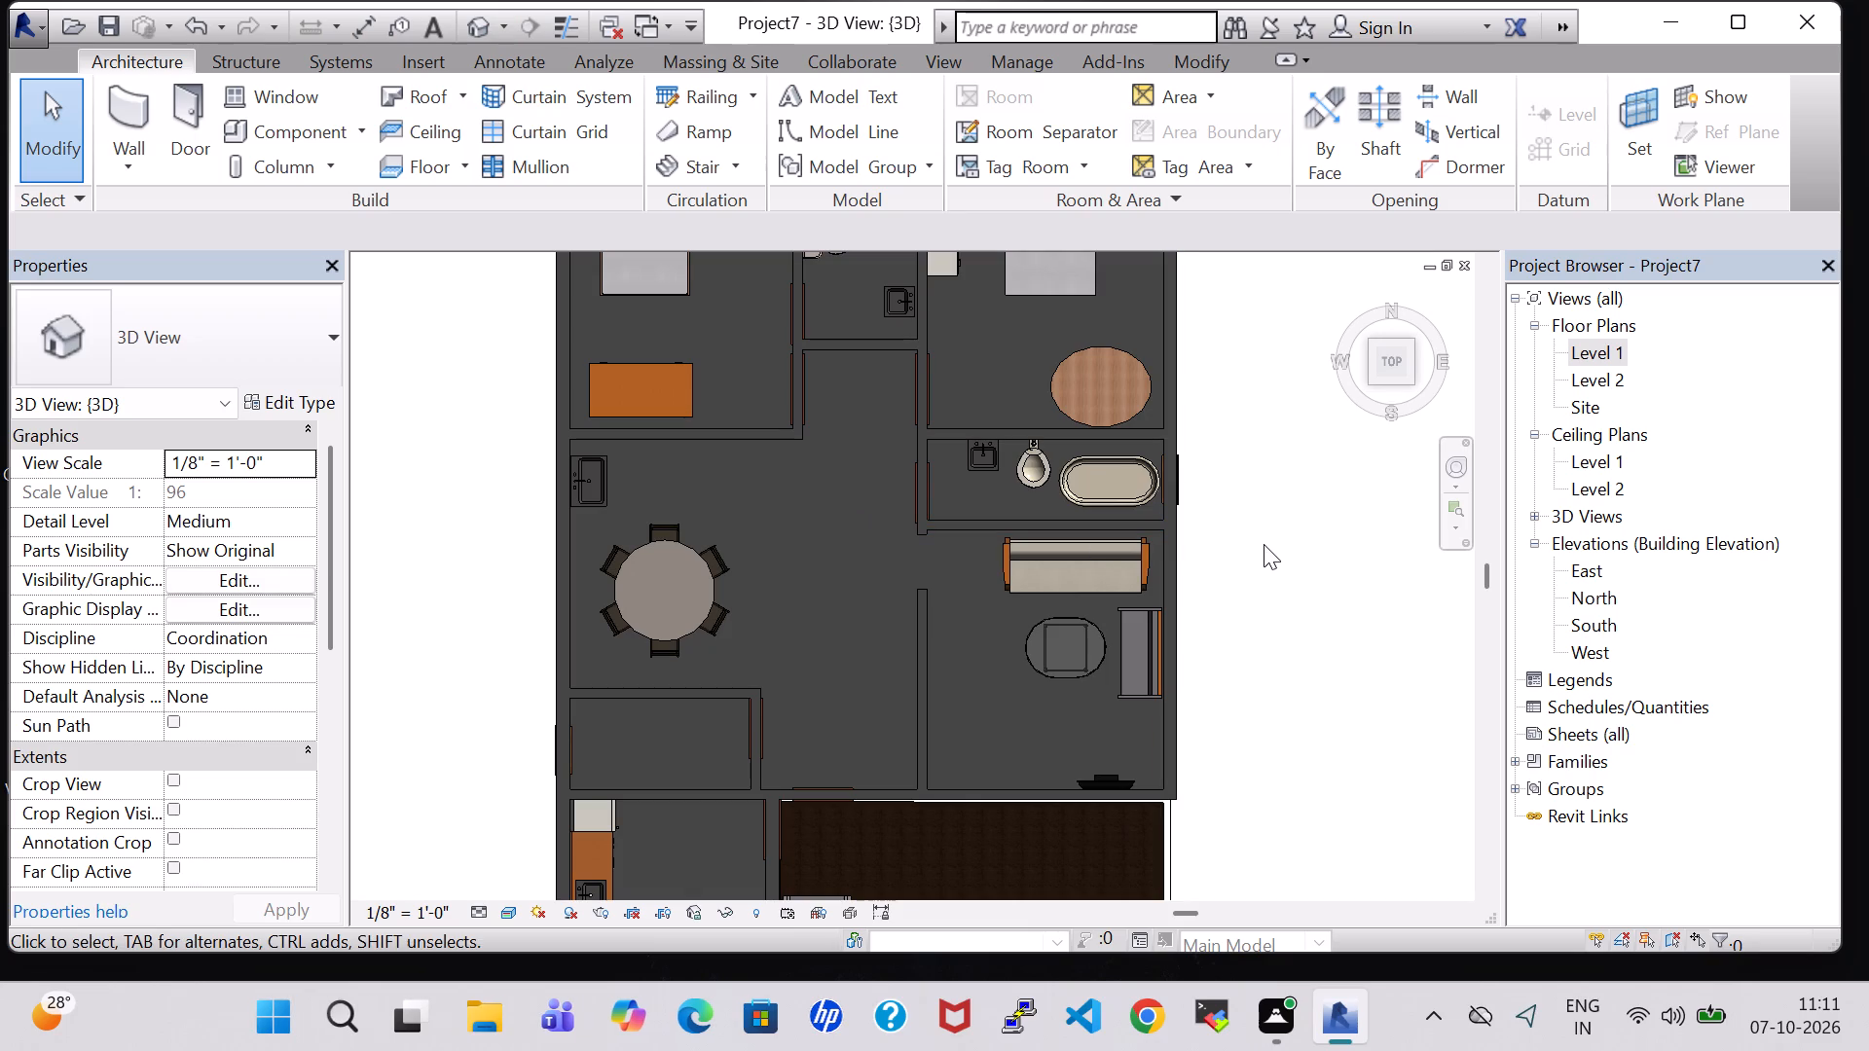
scroll(1264, 544, down, 3)
middle_drag(1264, 544, 1244, 573)
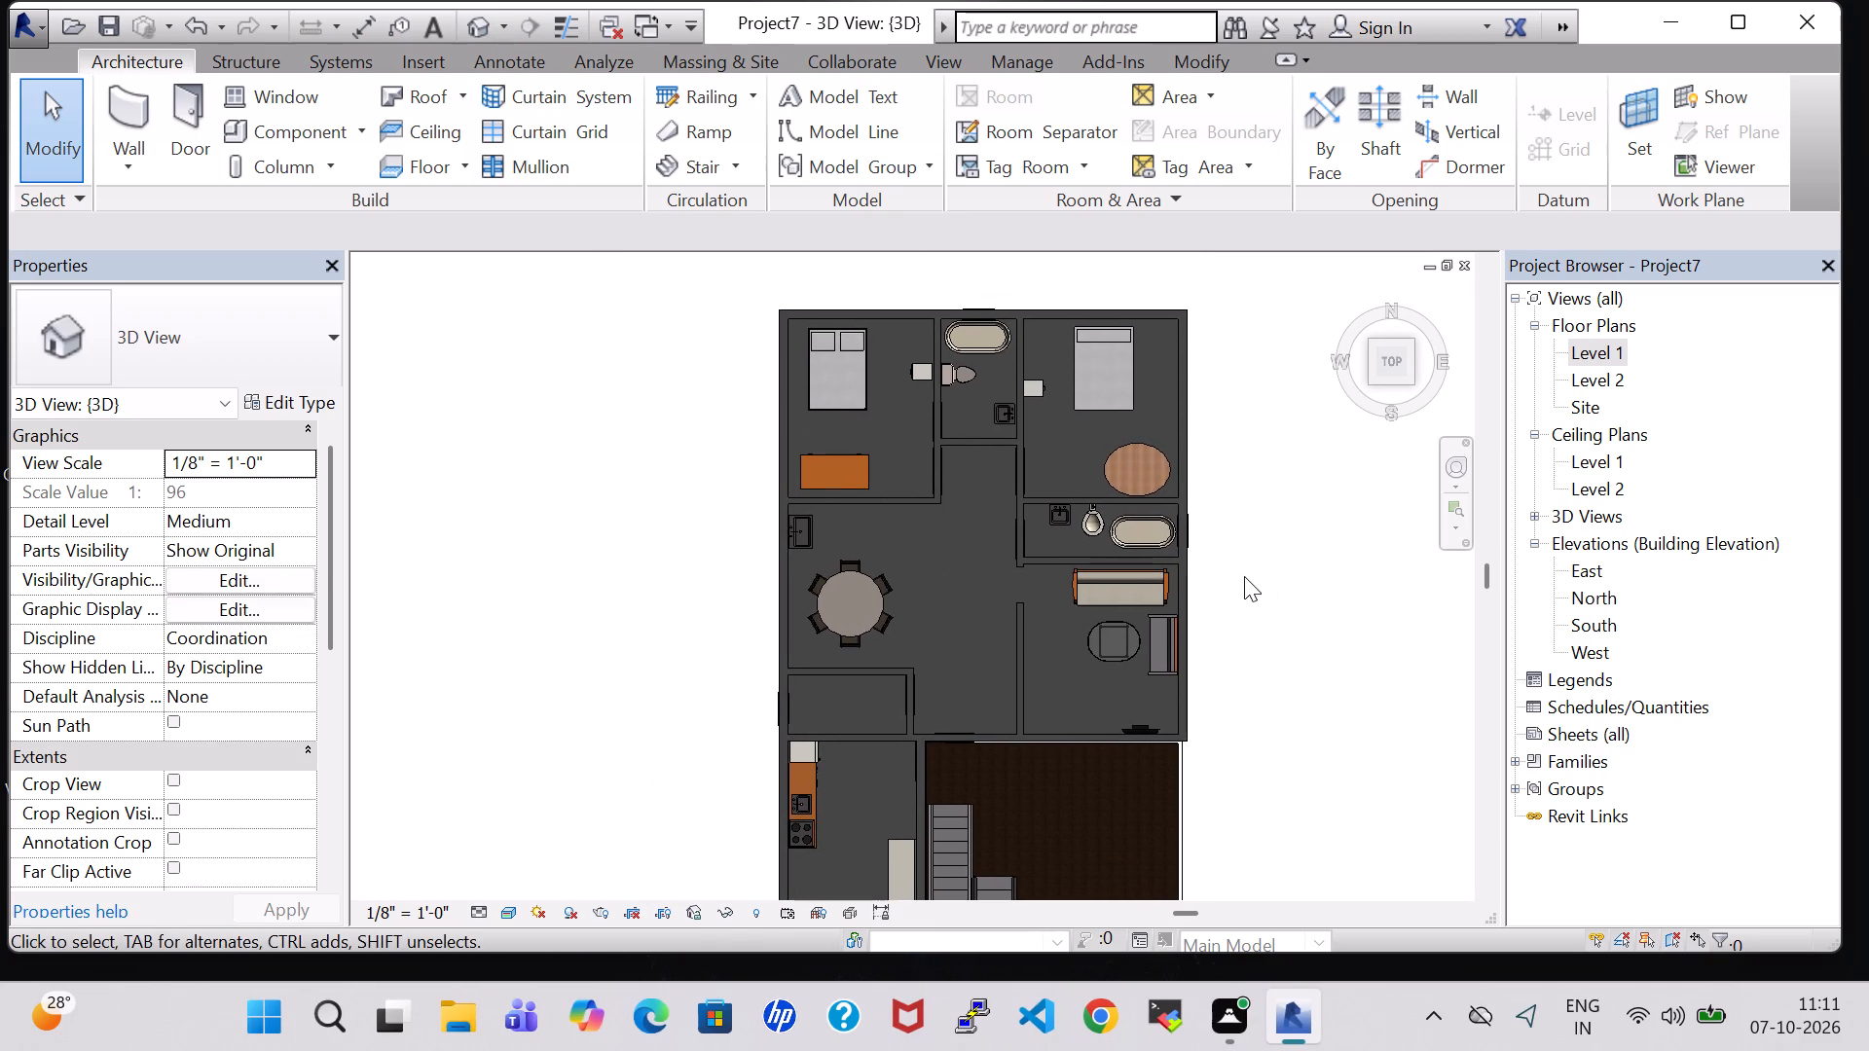
middle_drag(1263, 672, 1269, 565)
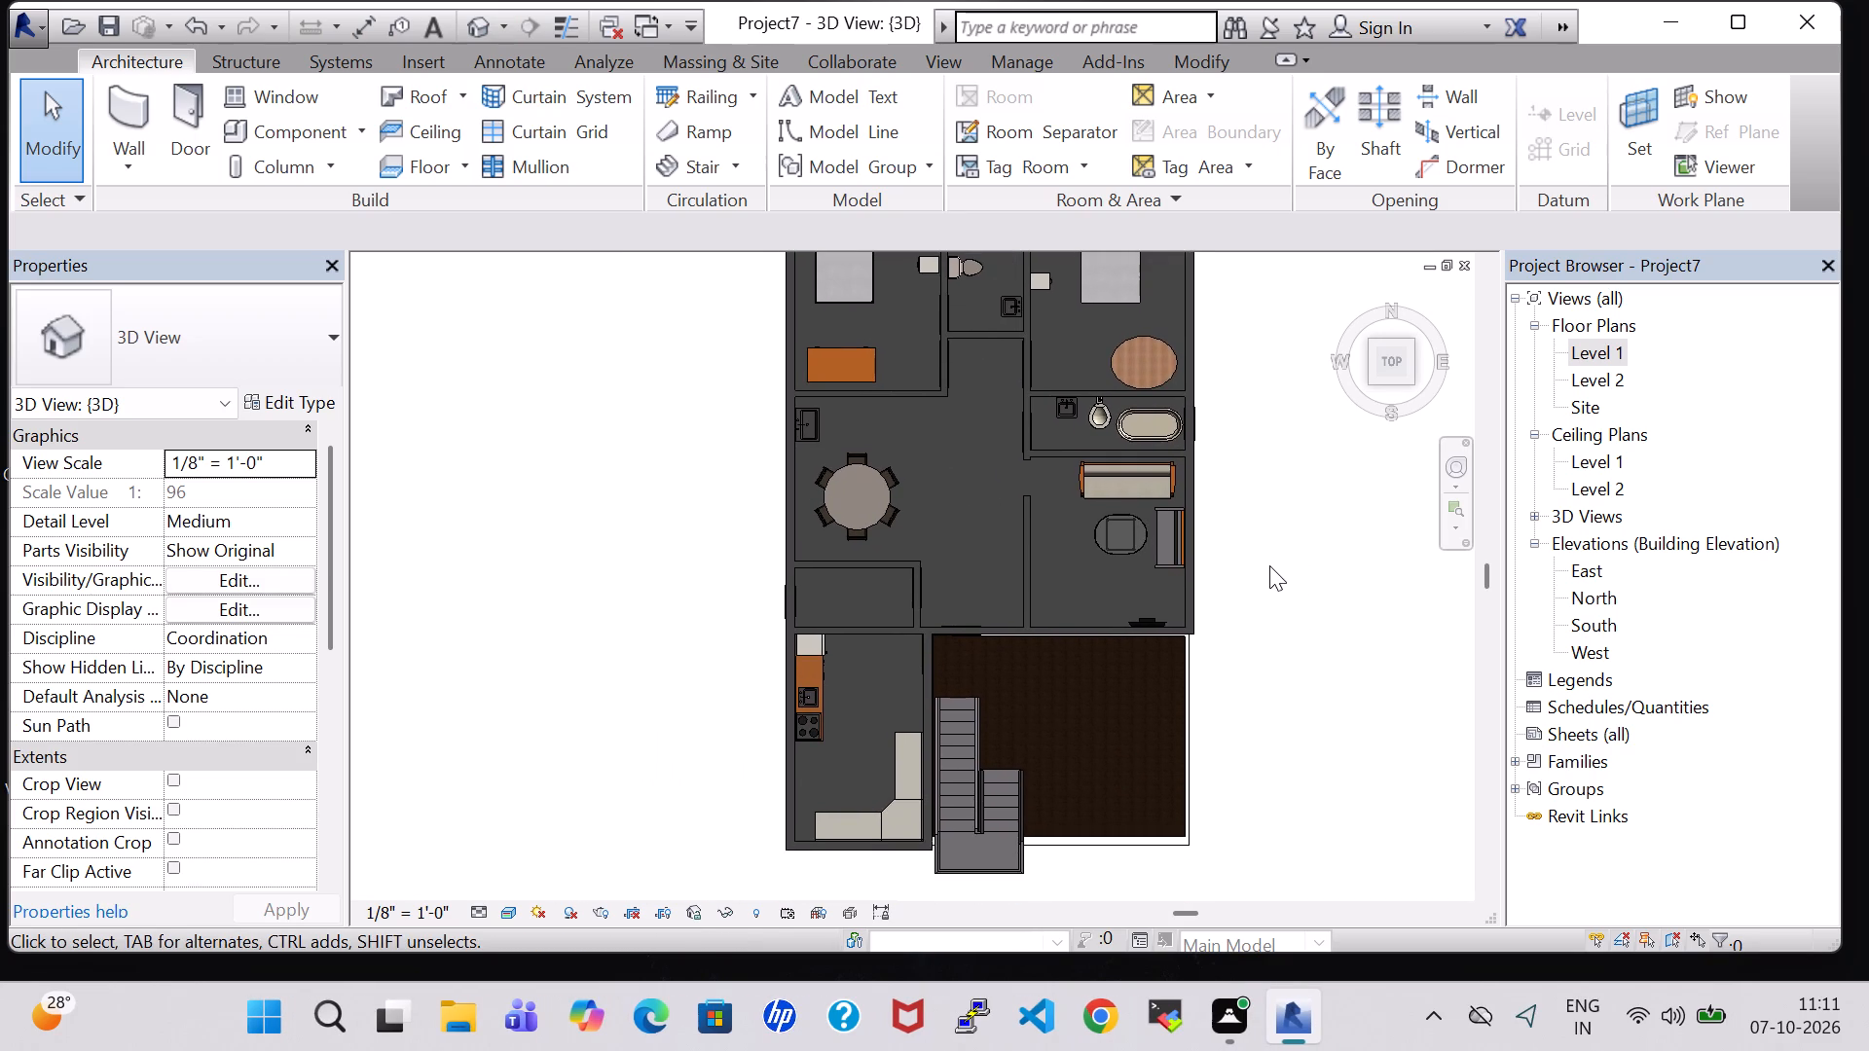
scroll(1269, 565, up, 1)
middle_drag(1351, 706, 1333, 601)
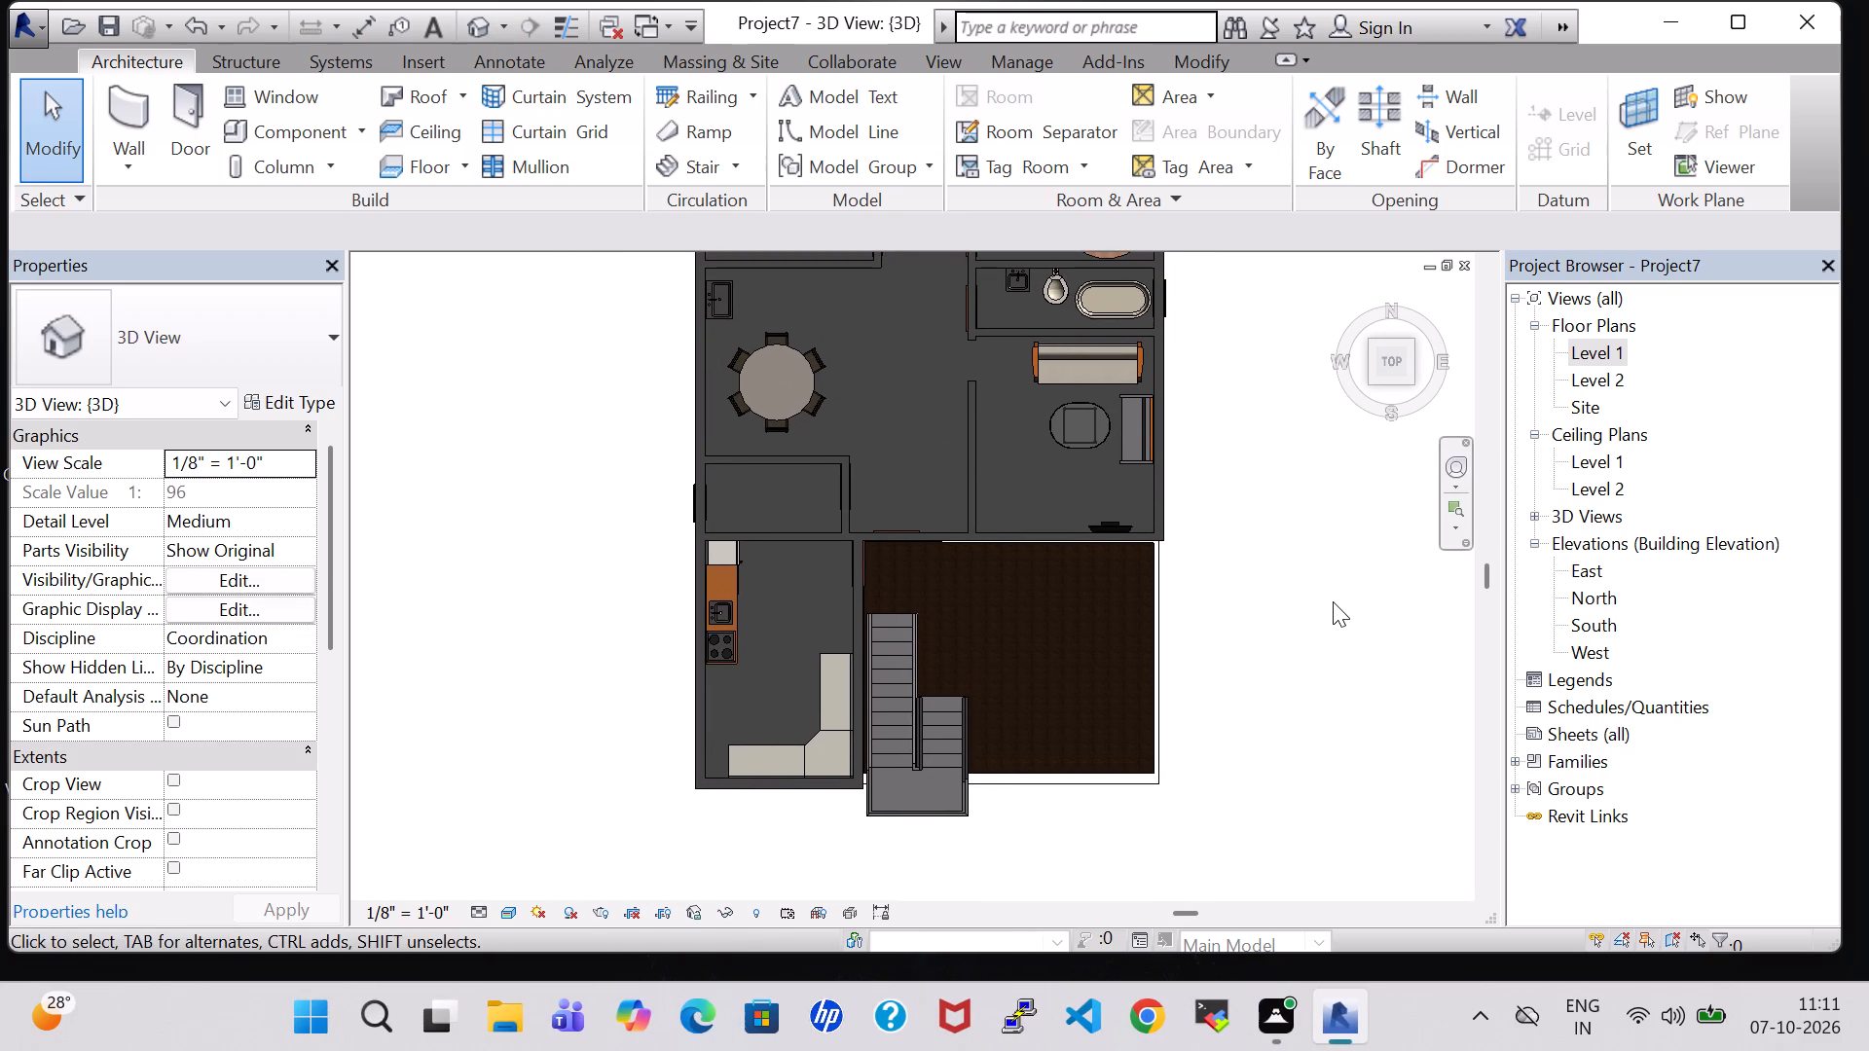
scroll(1333, 601, up, 1)
middle_drag(1333, 601, 1393, 945)
scroll(1333, 601, up, 1)
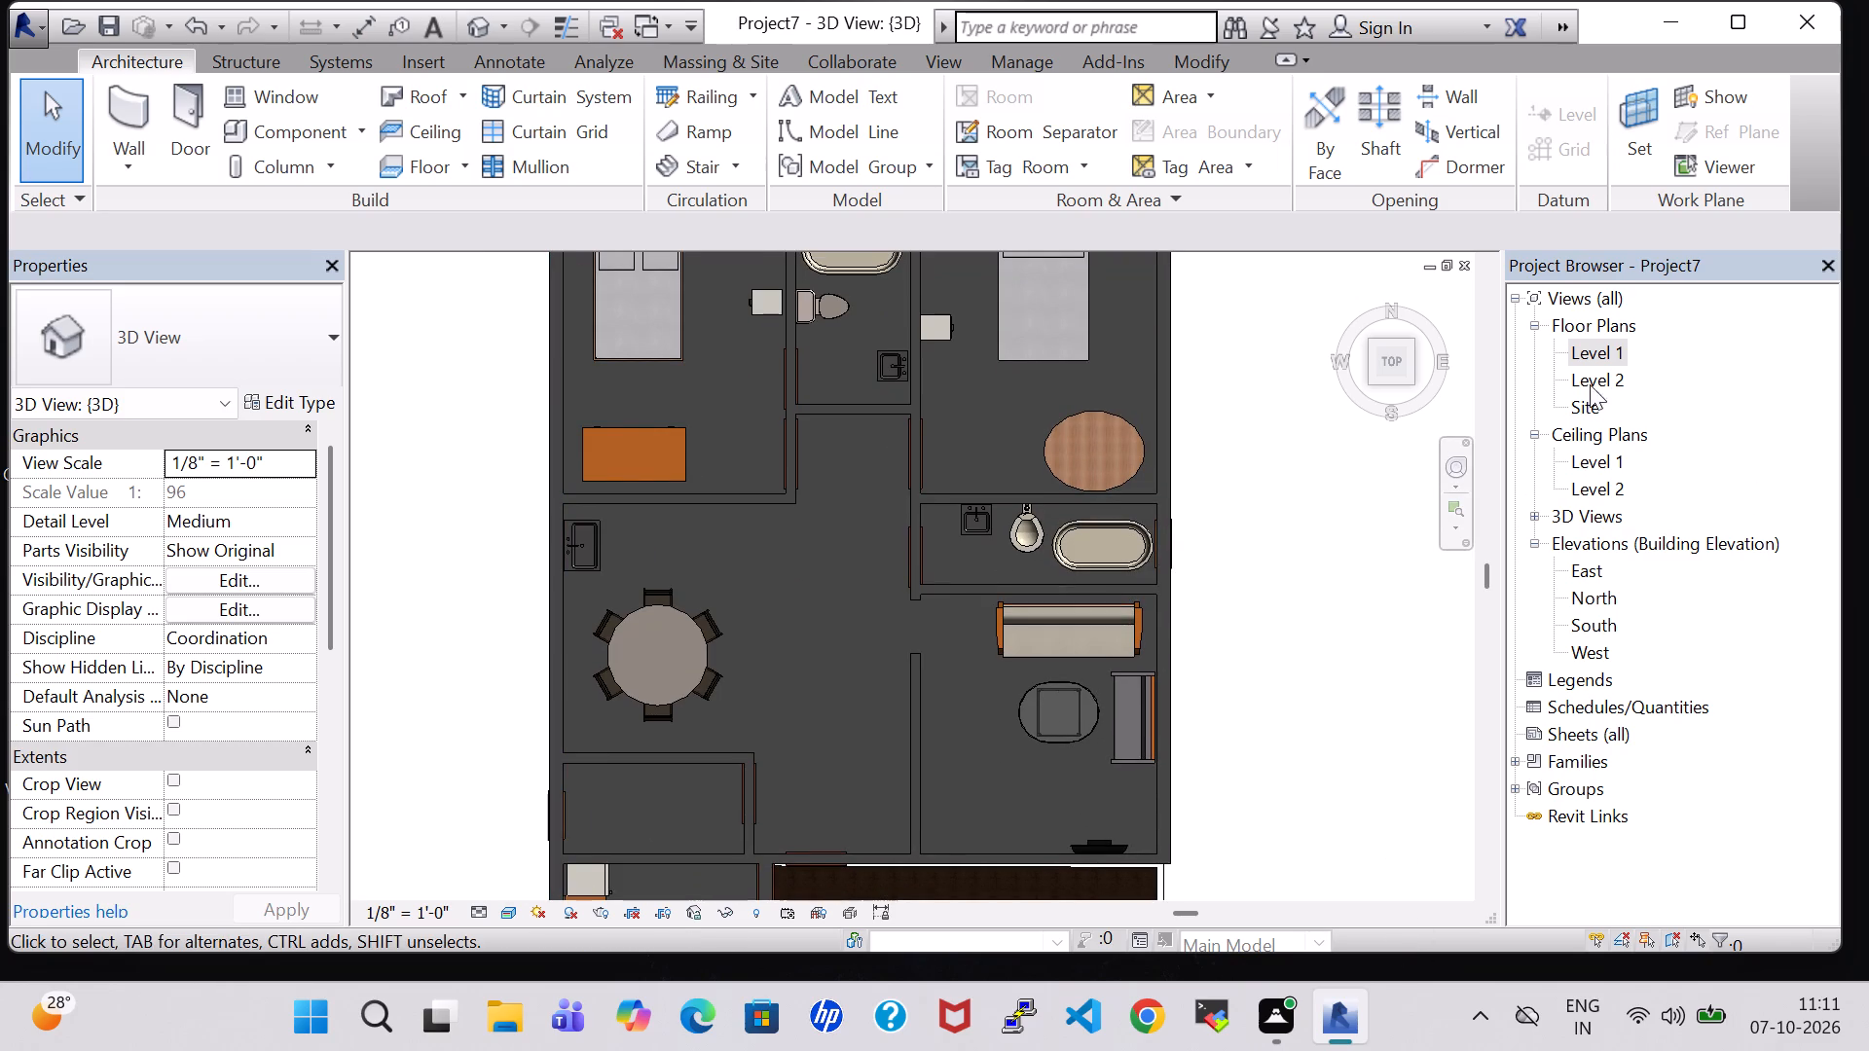
double_click(1584, 349)
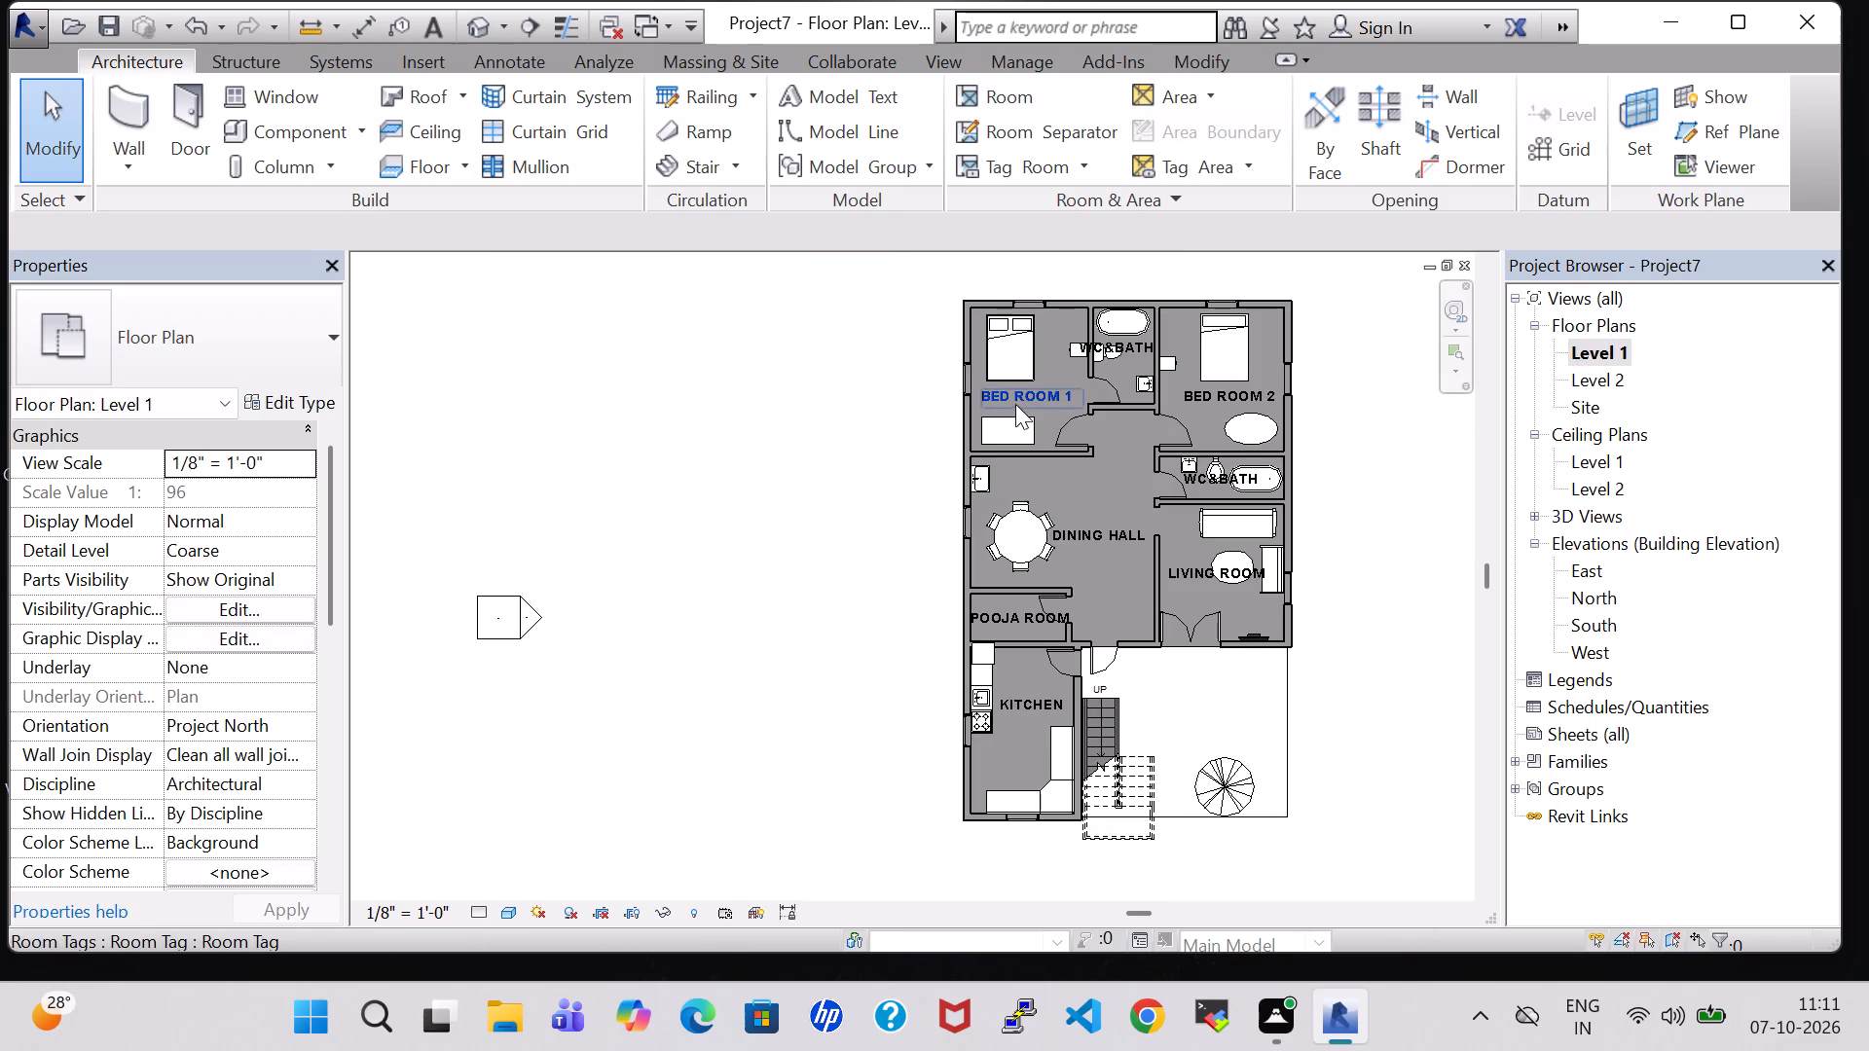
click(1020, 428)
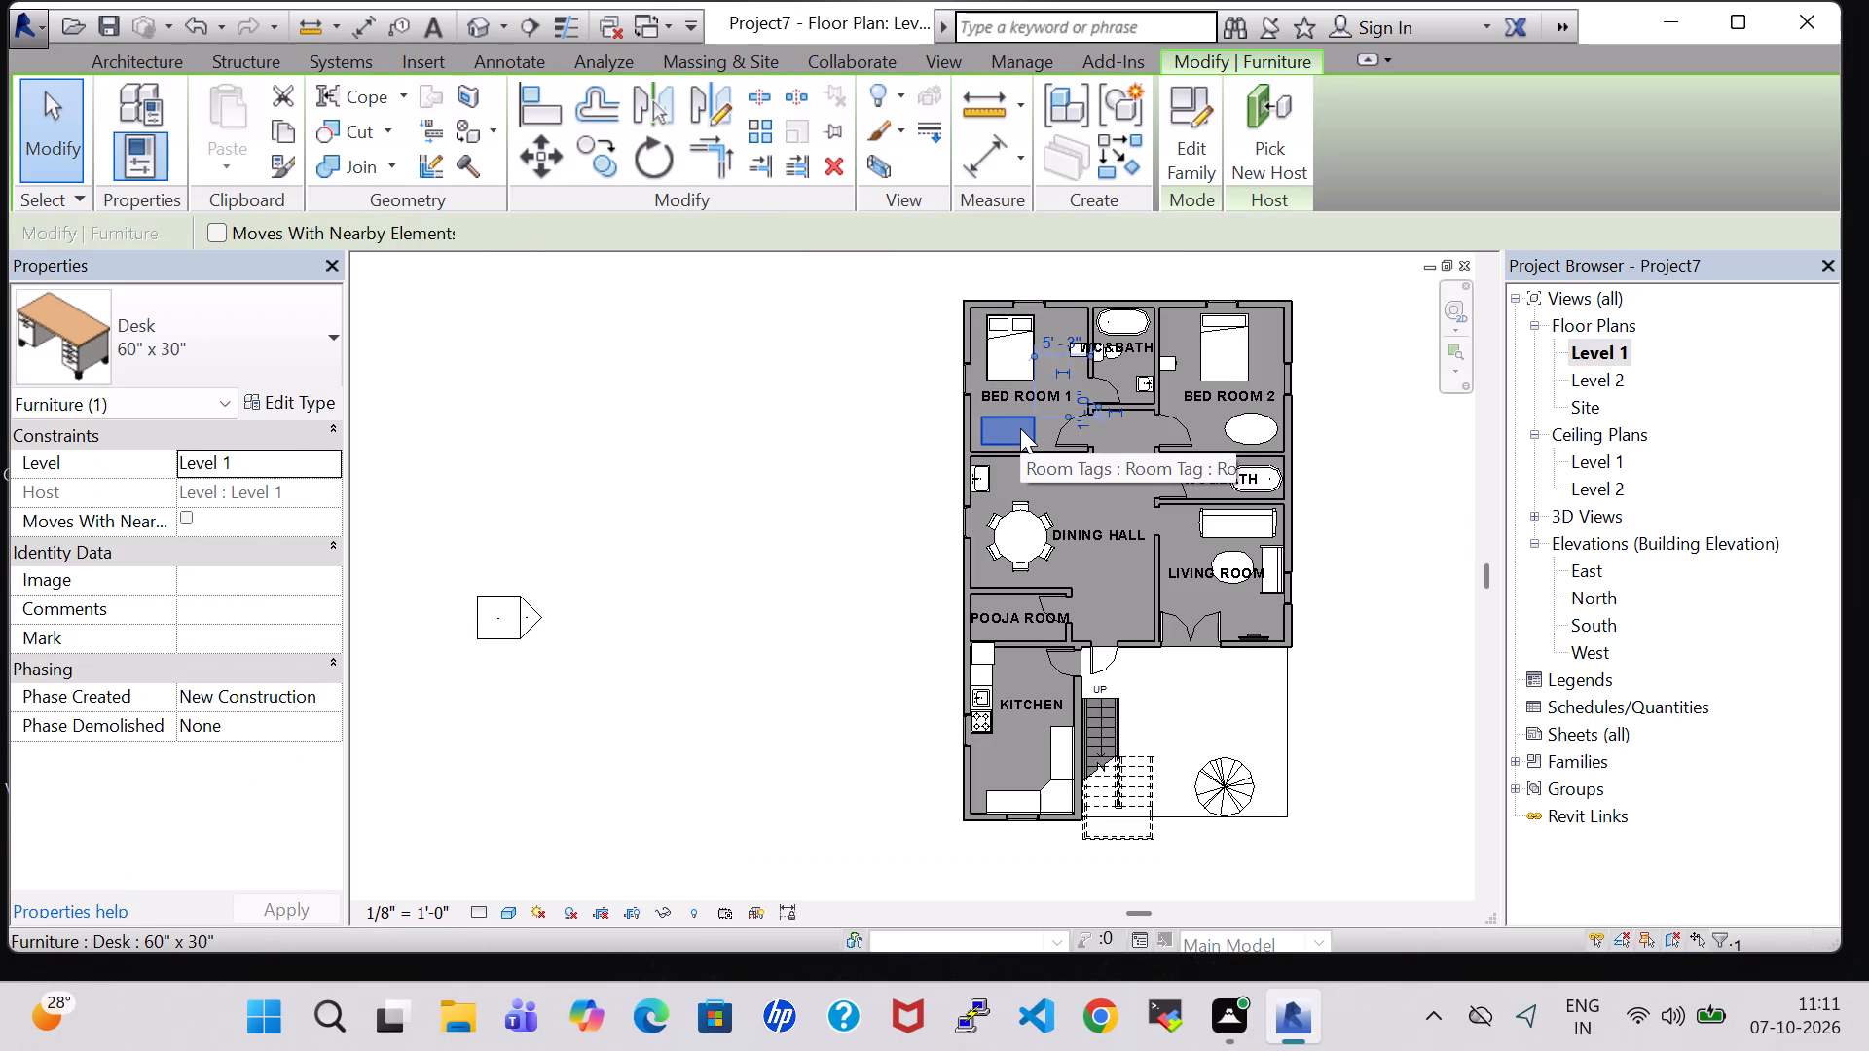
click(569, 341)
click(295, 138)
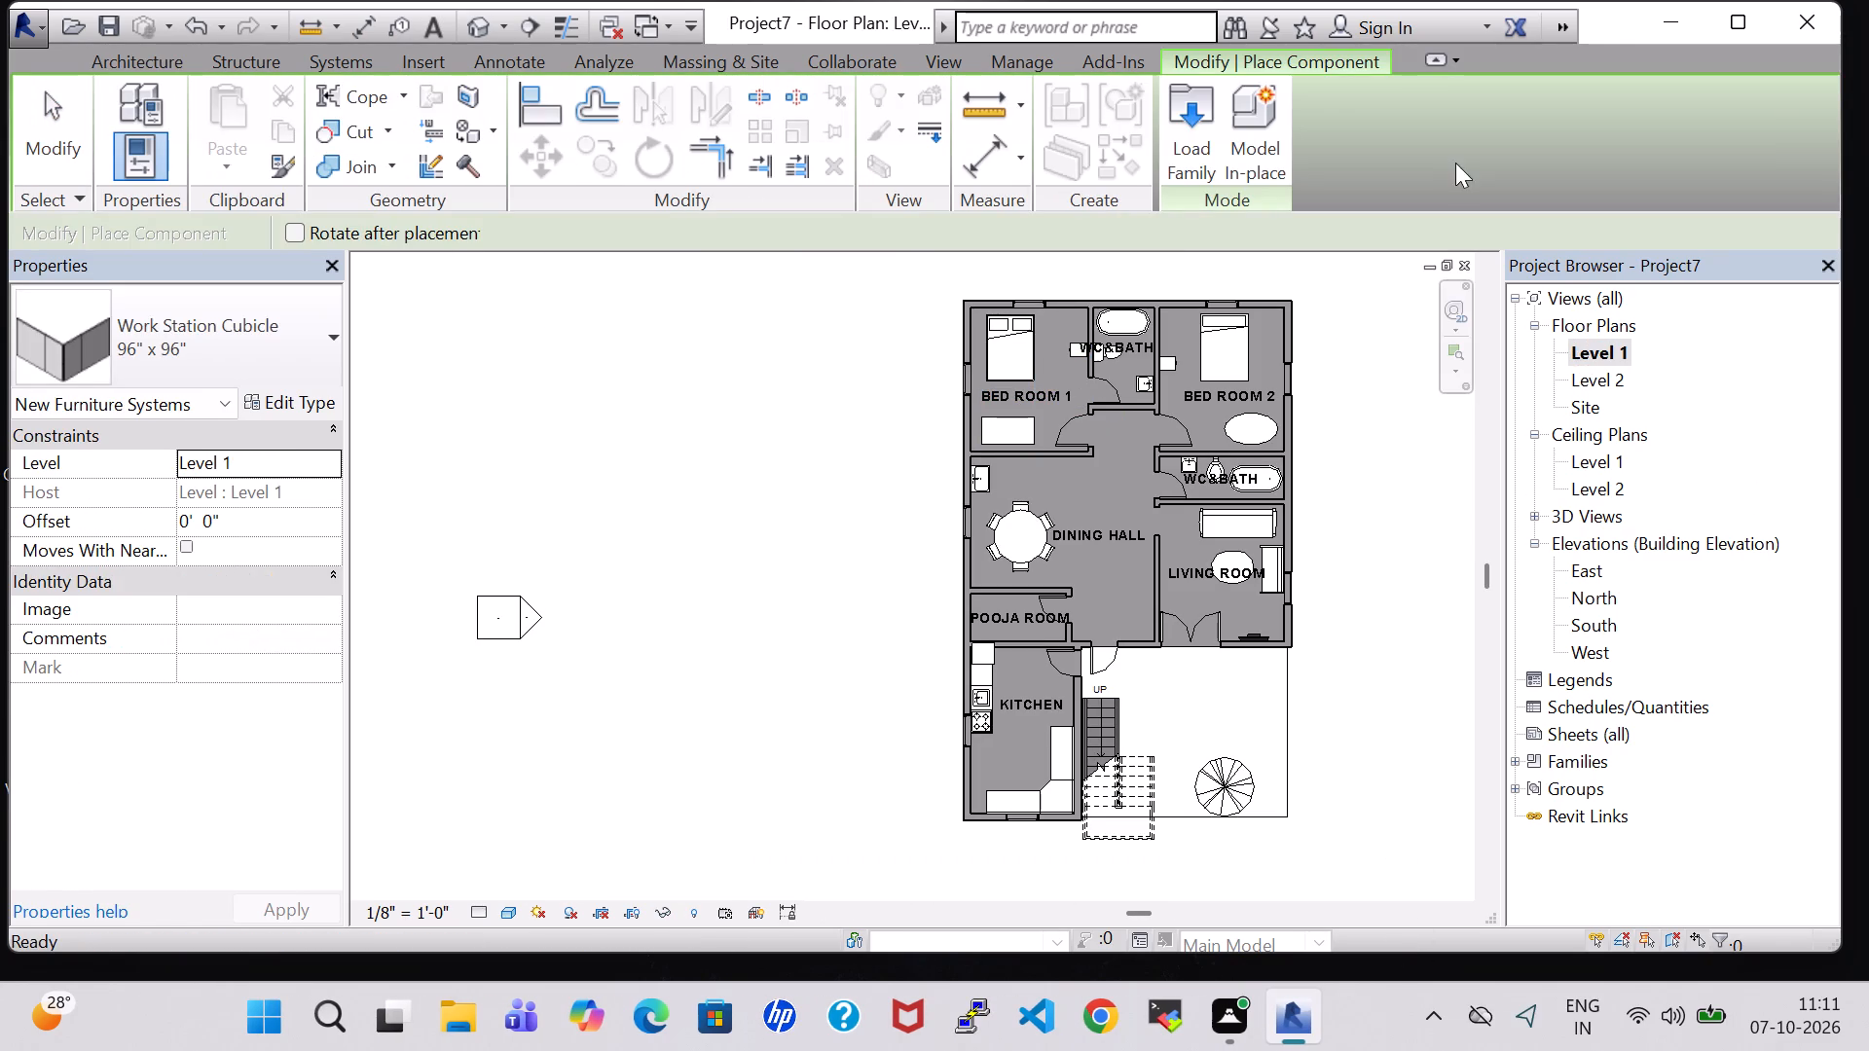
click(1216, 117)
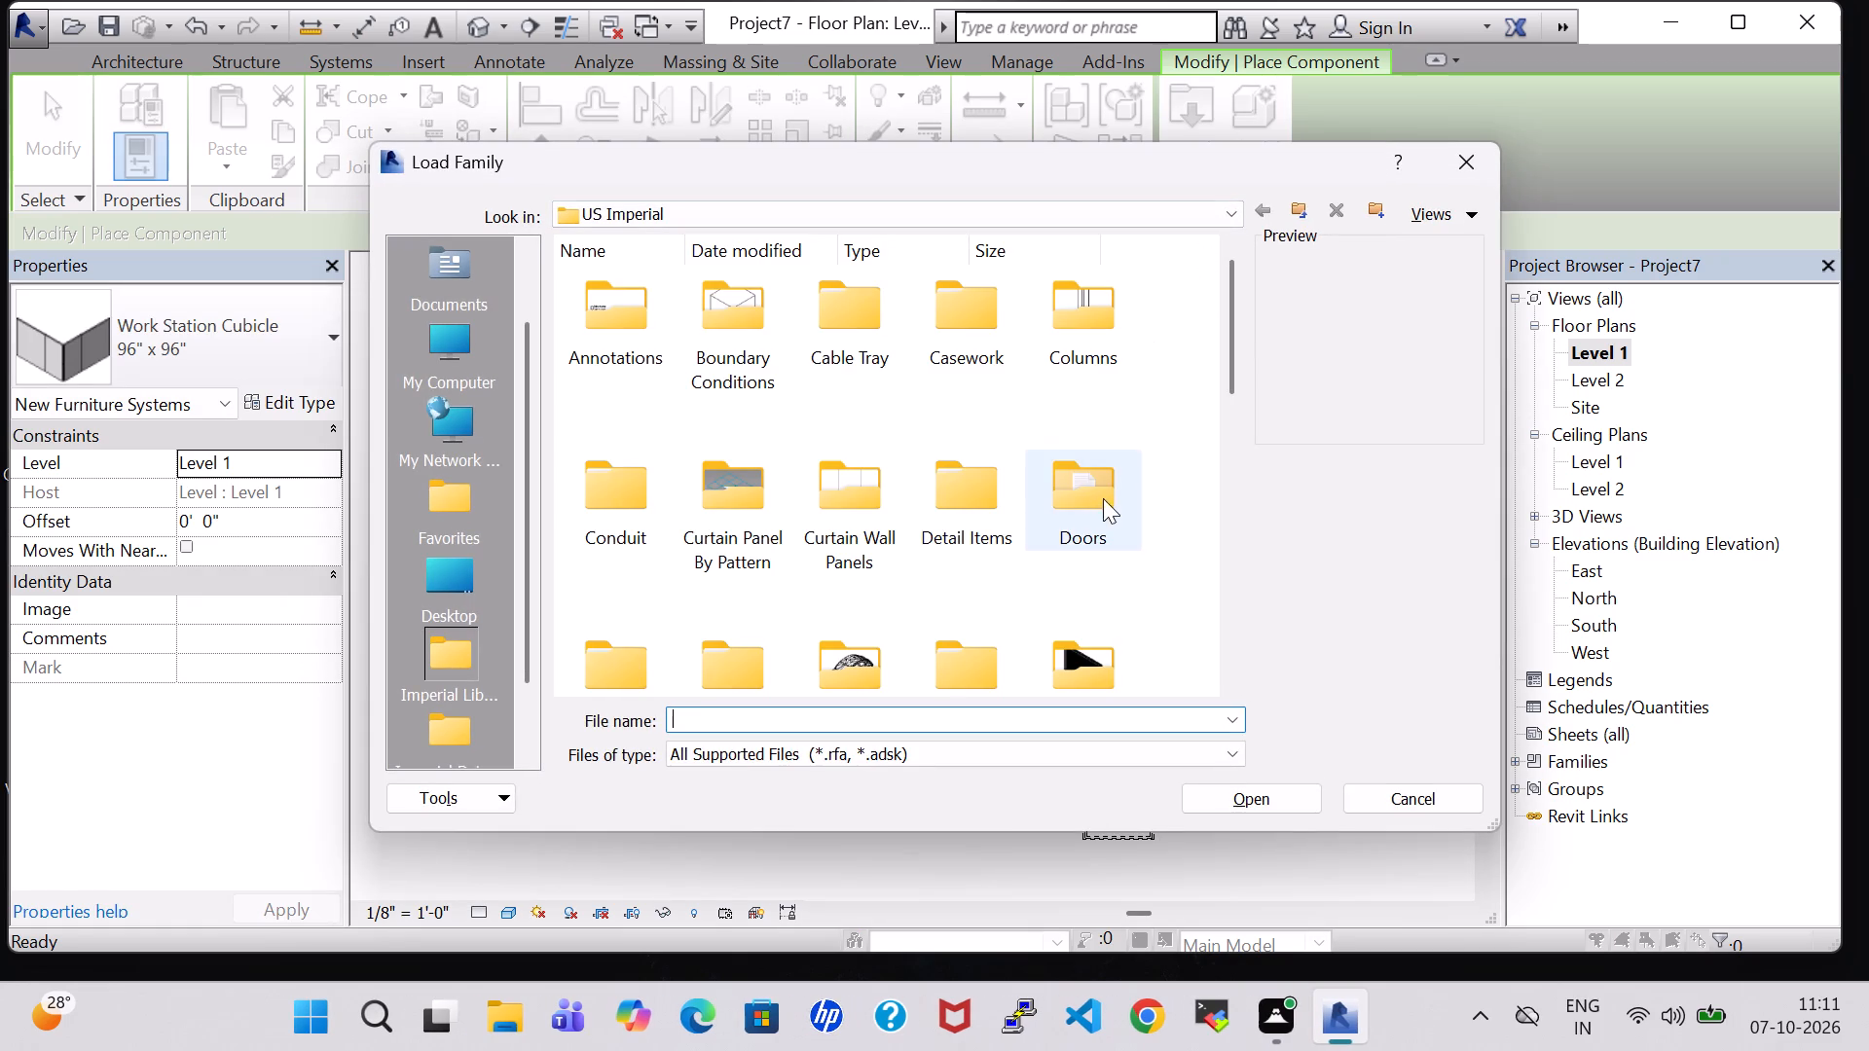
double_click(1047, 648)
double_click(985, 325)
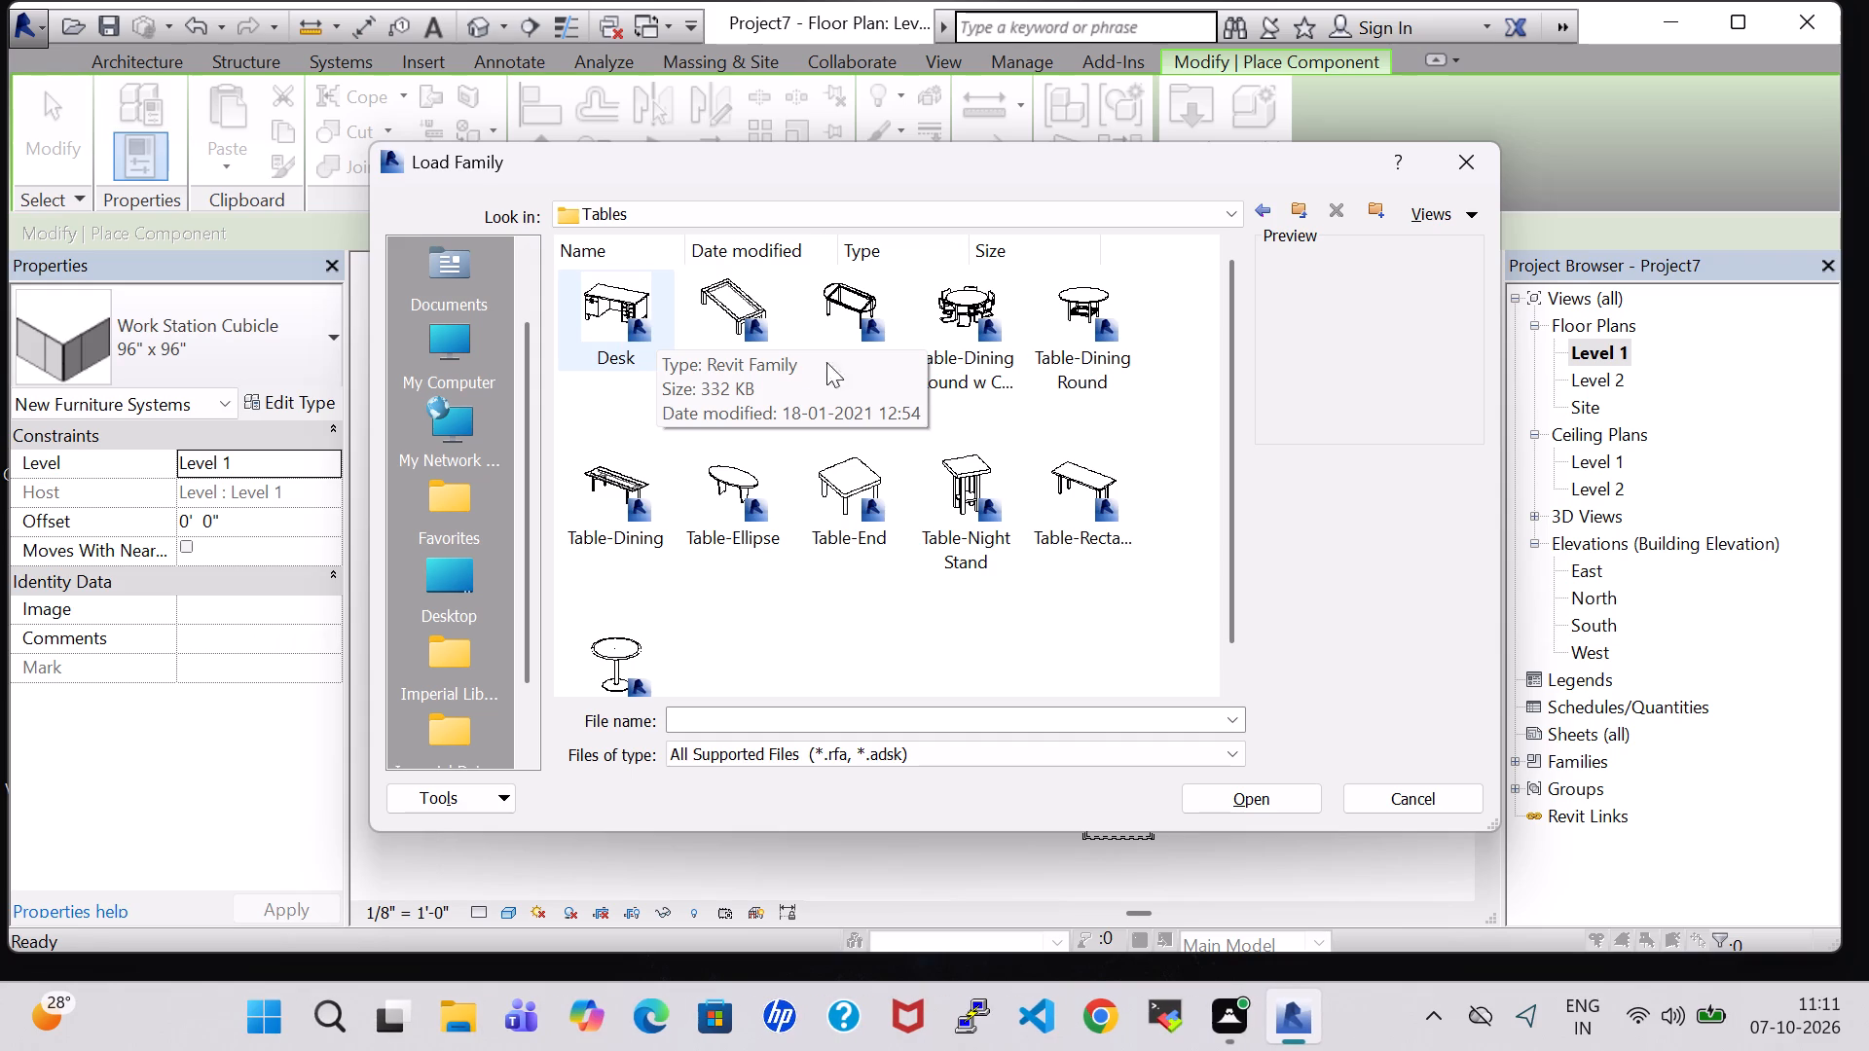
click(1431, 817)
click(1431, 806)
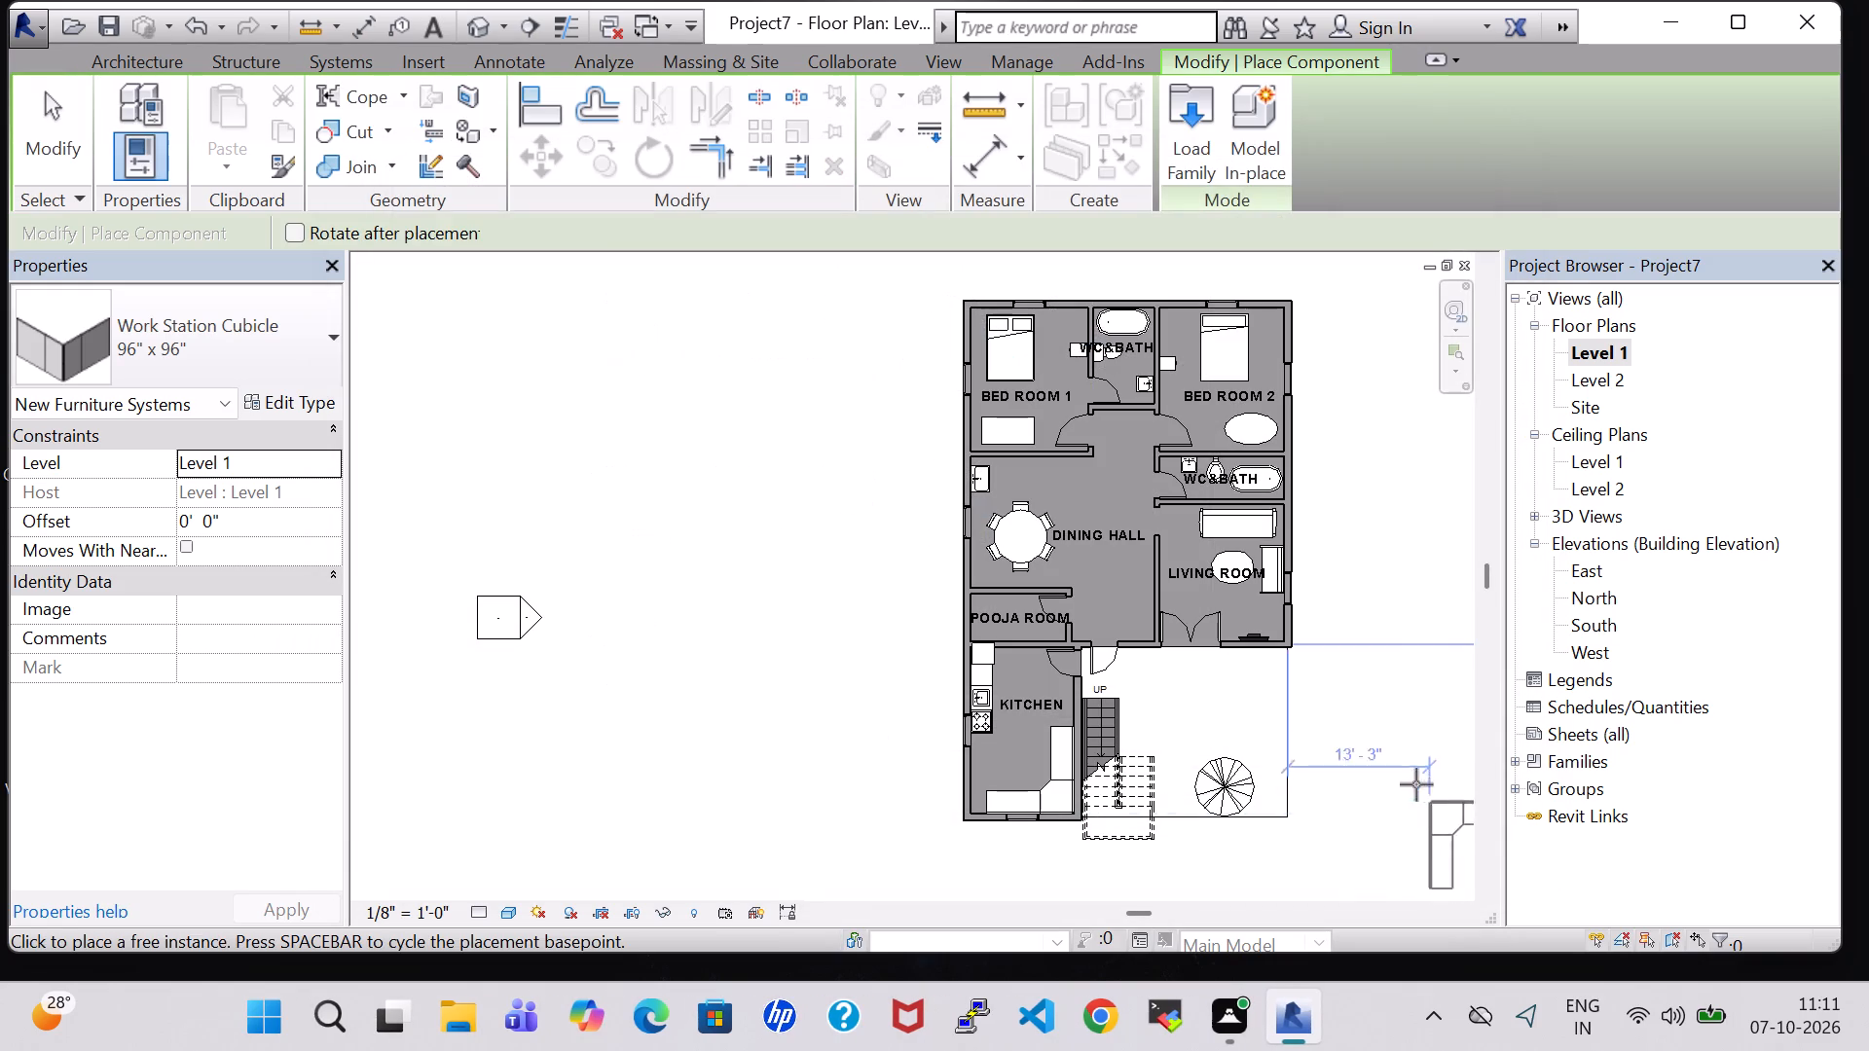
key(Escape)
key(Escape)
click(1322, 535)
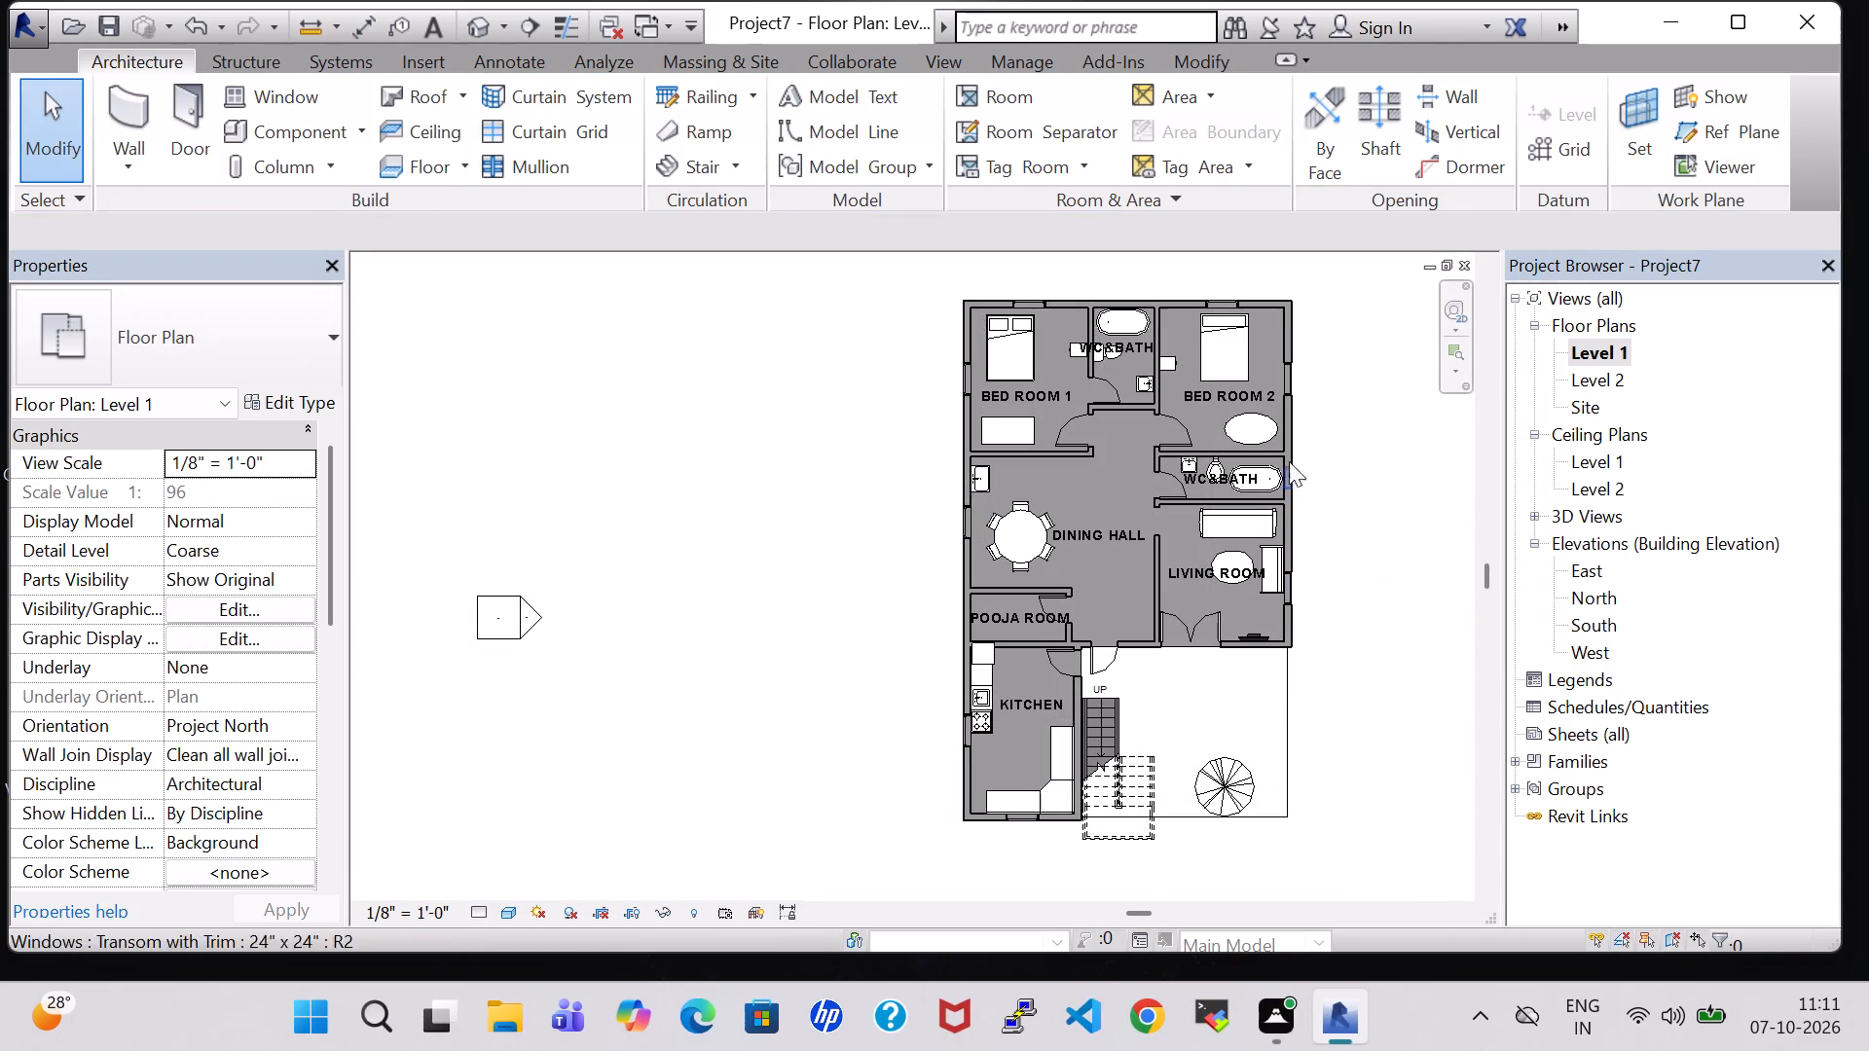
Delete the two-drawer file cabinet beside the bed in BED ROOM 1.
scroll(1141, 358, up, 7)
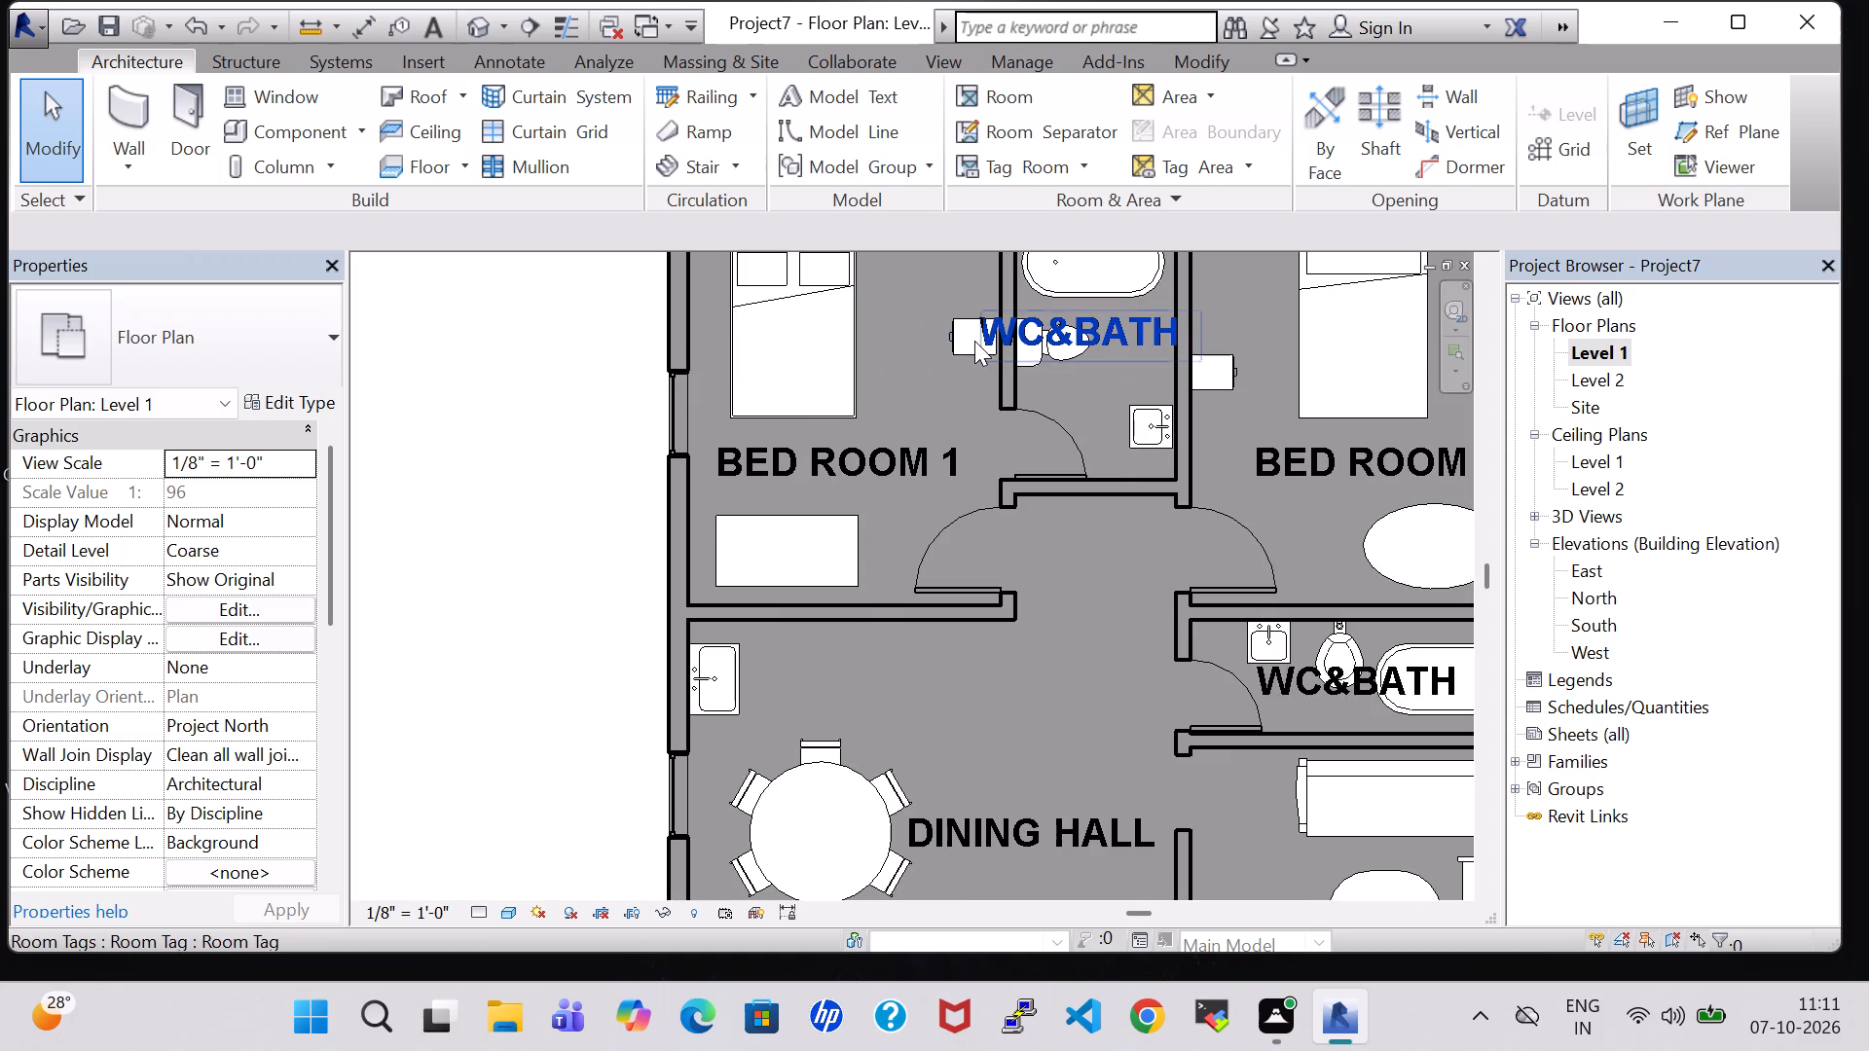
click(957, 344)
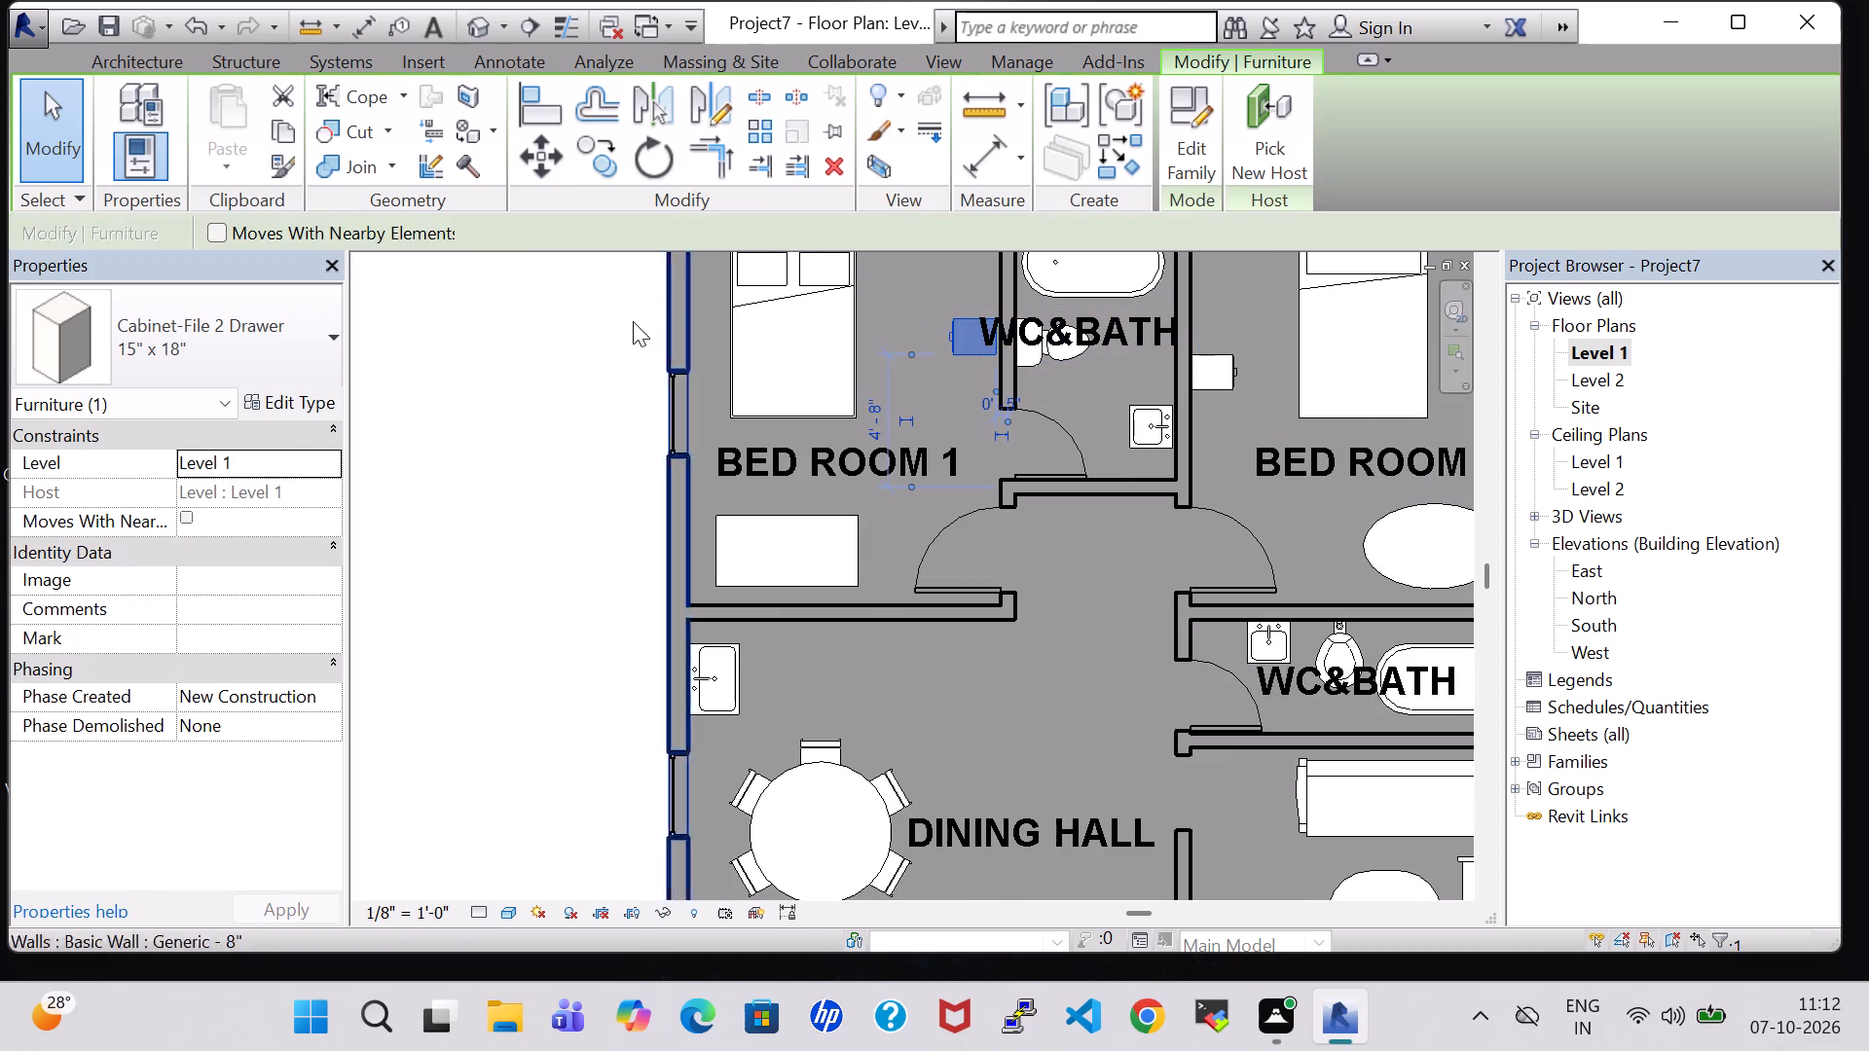
key(Delete)
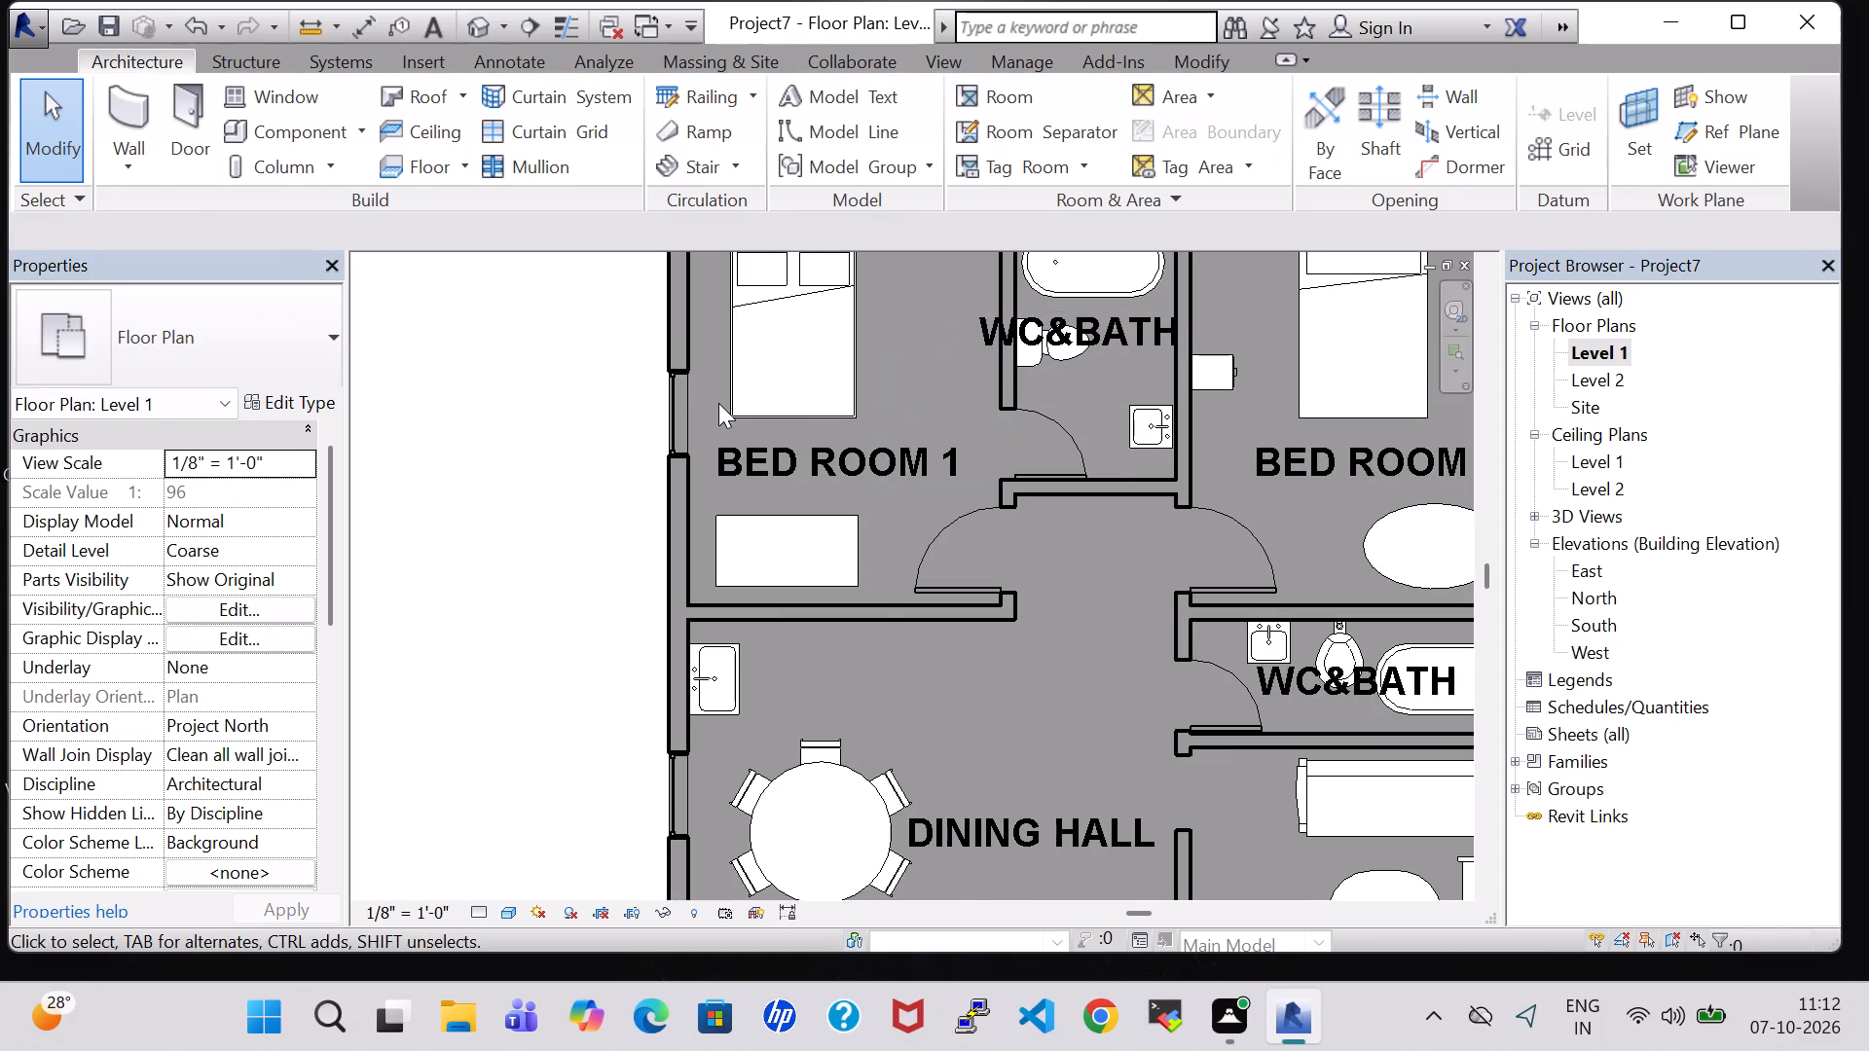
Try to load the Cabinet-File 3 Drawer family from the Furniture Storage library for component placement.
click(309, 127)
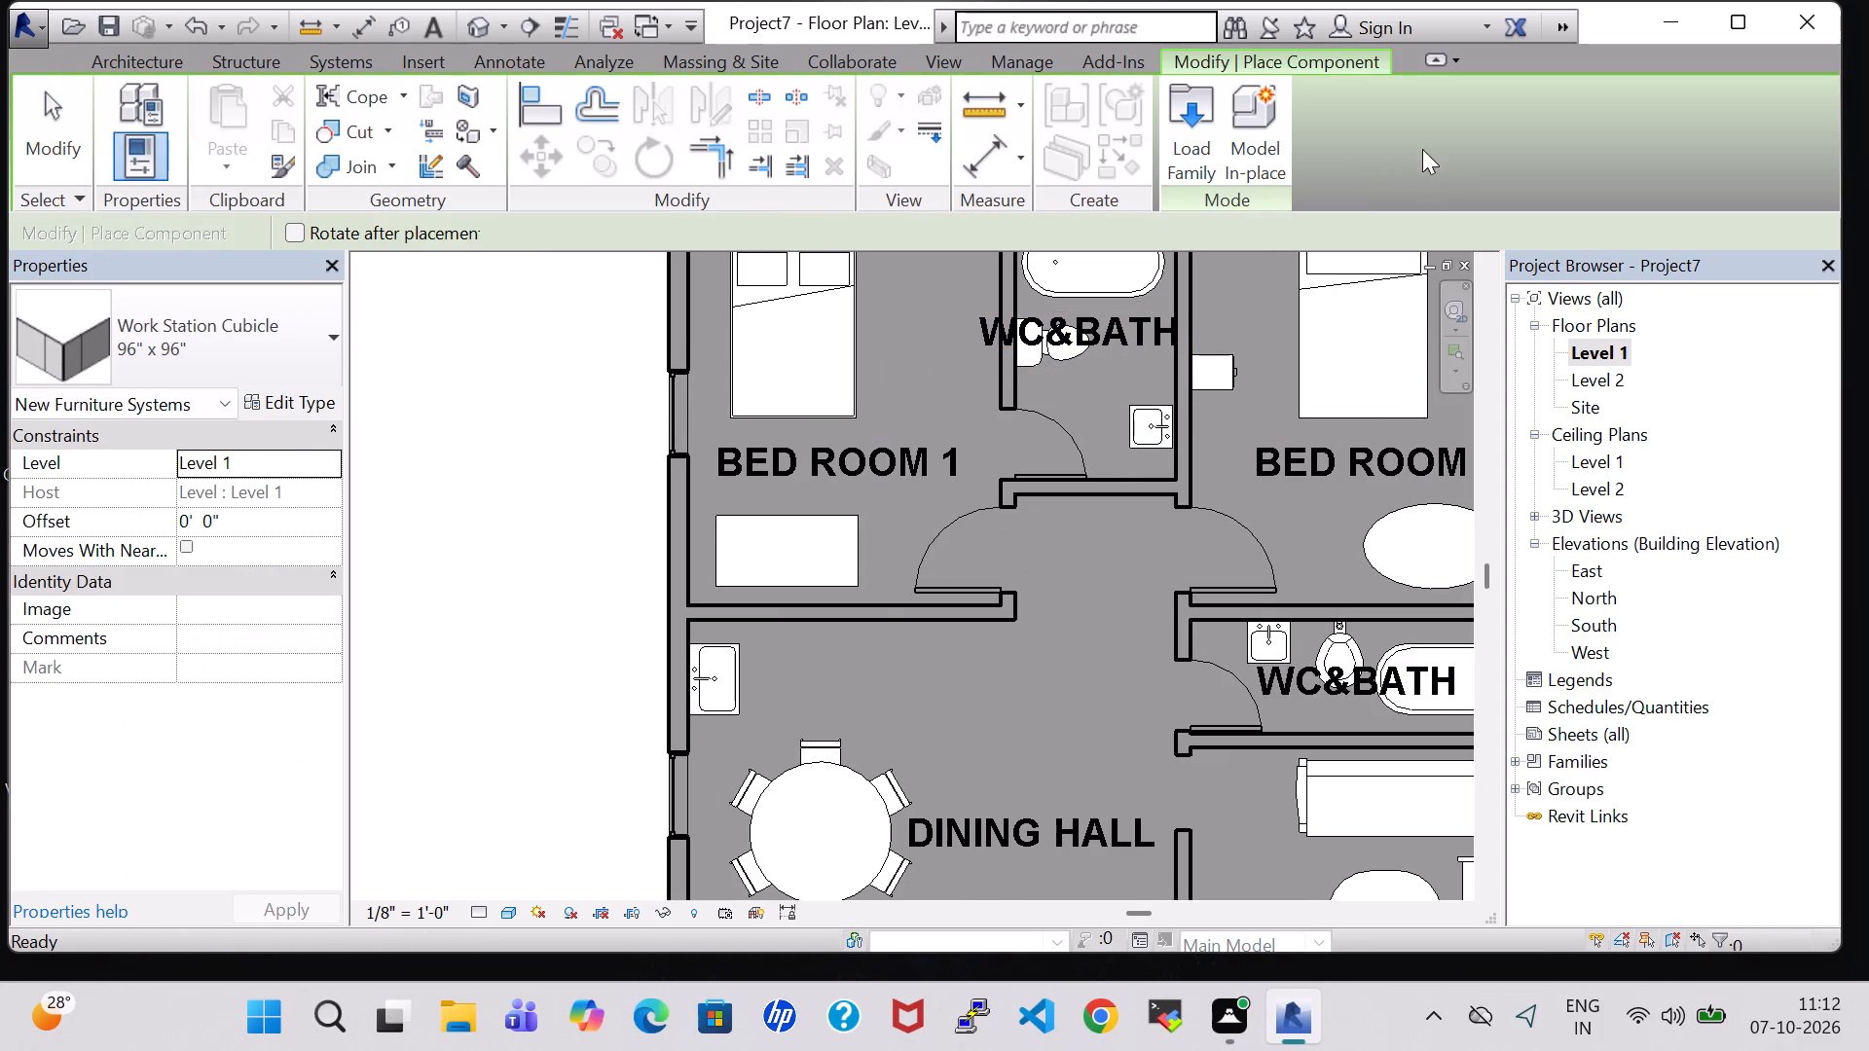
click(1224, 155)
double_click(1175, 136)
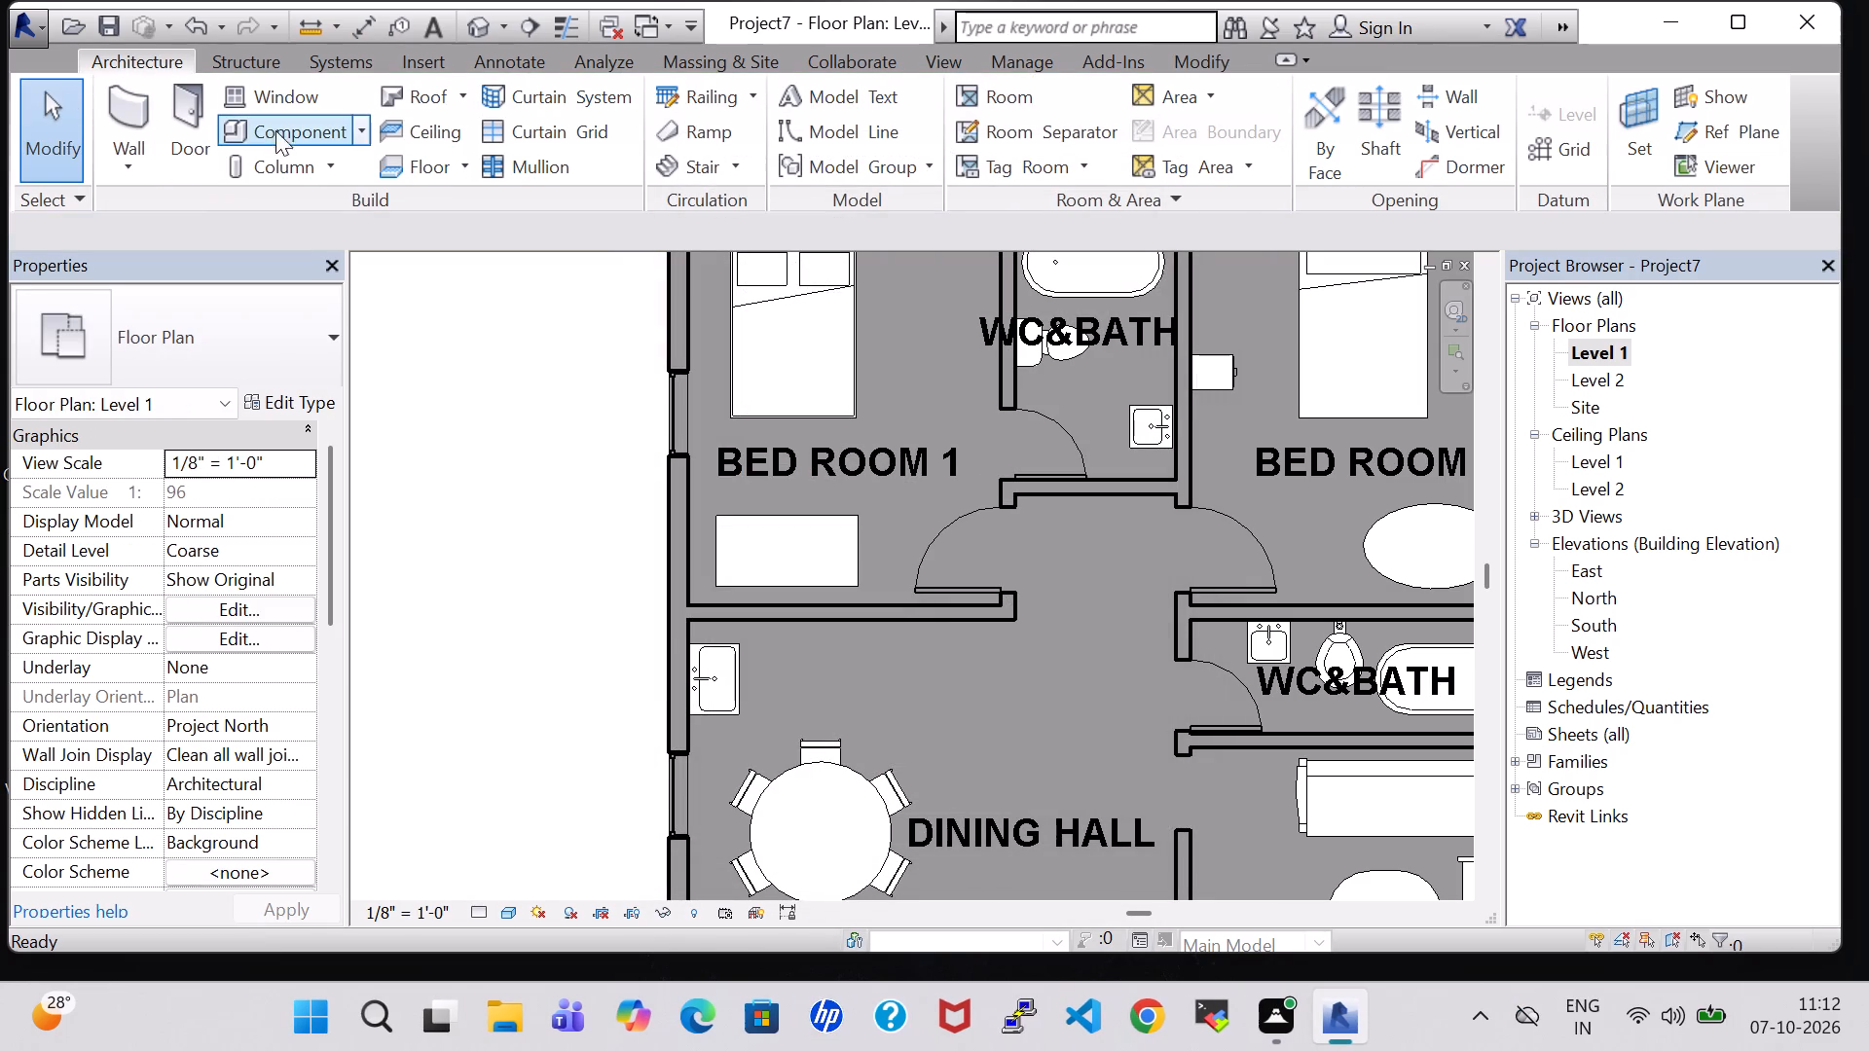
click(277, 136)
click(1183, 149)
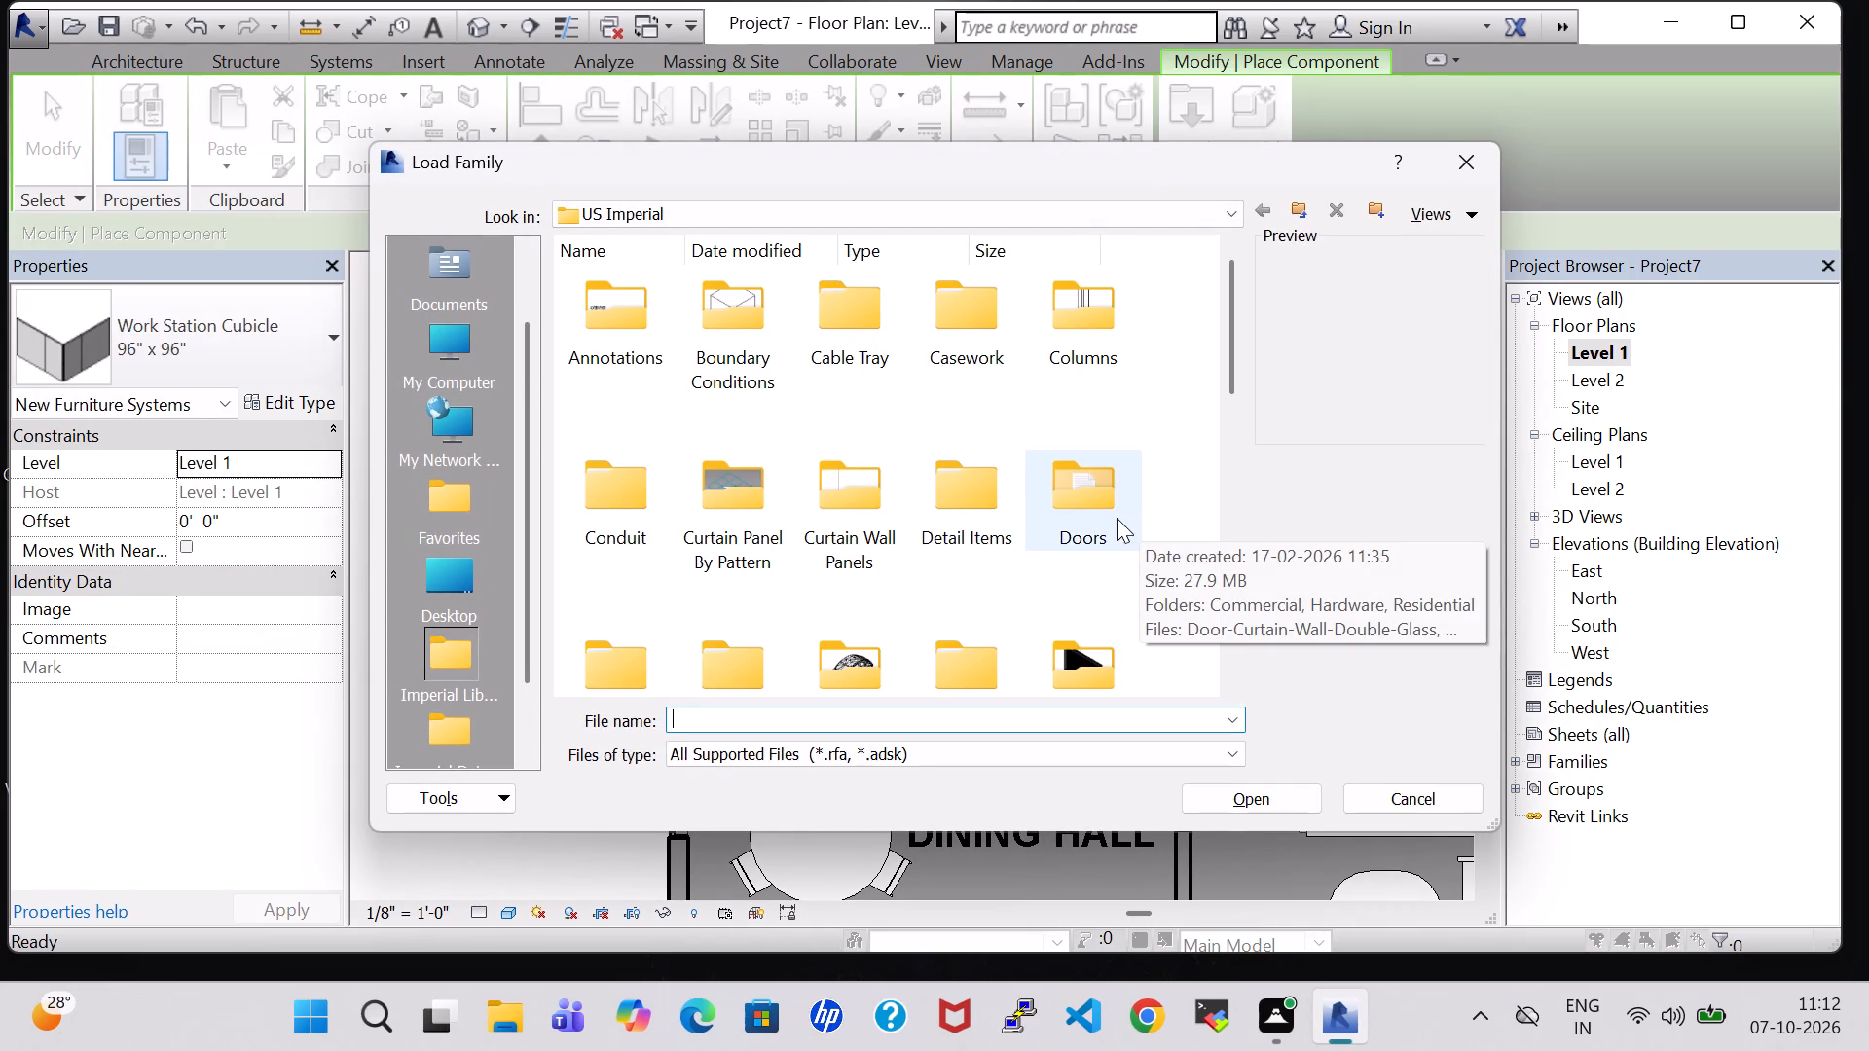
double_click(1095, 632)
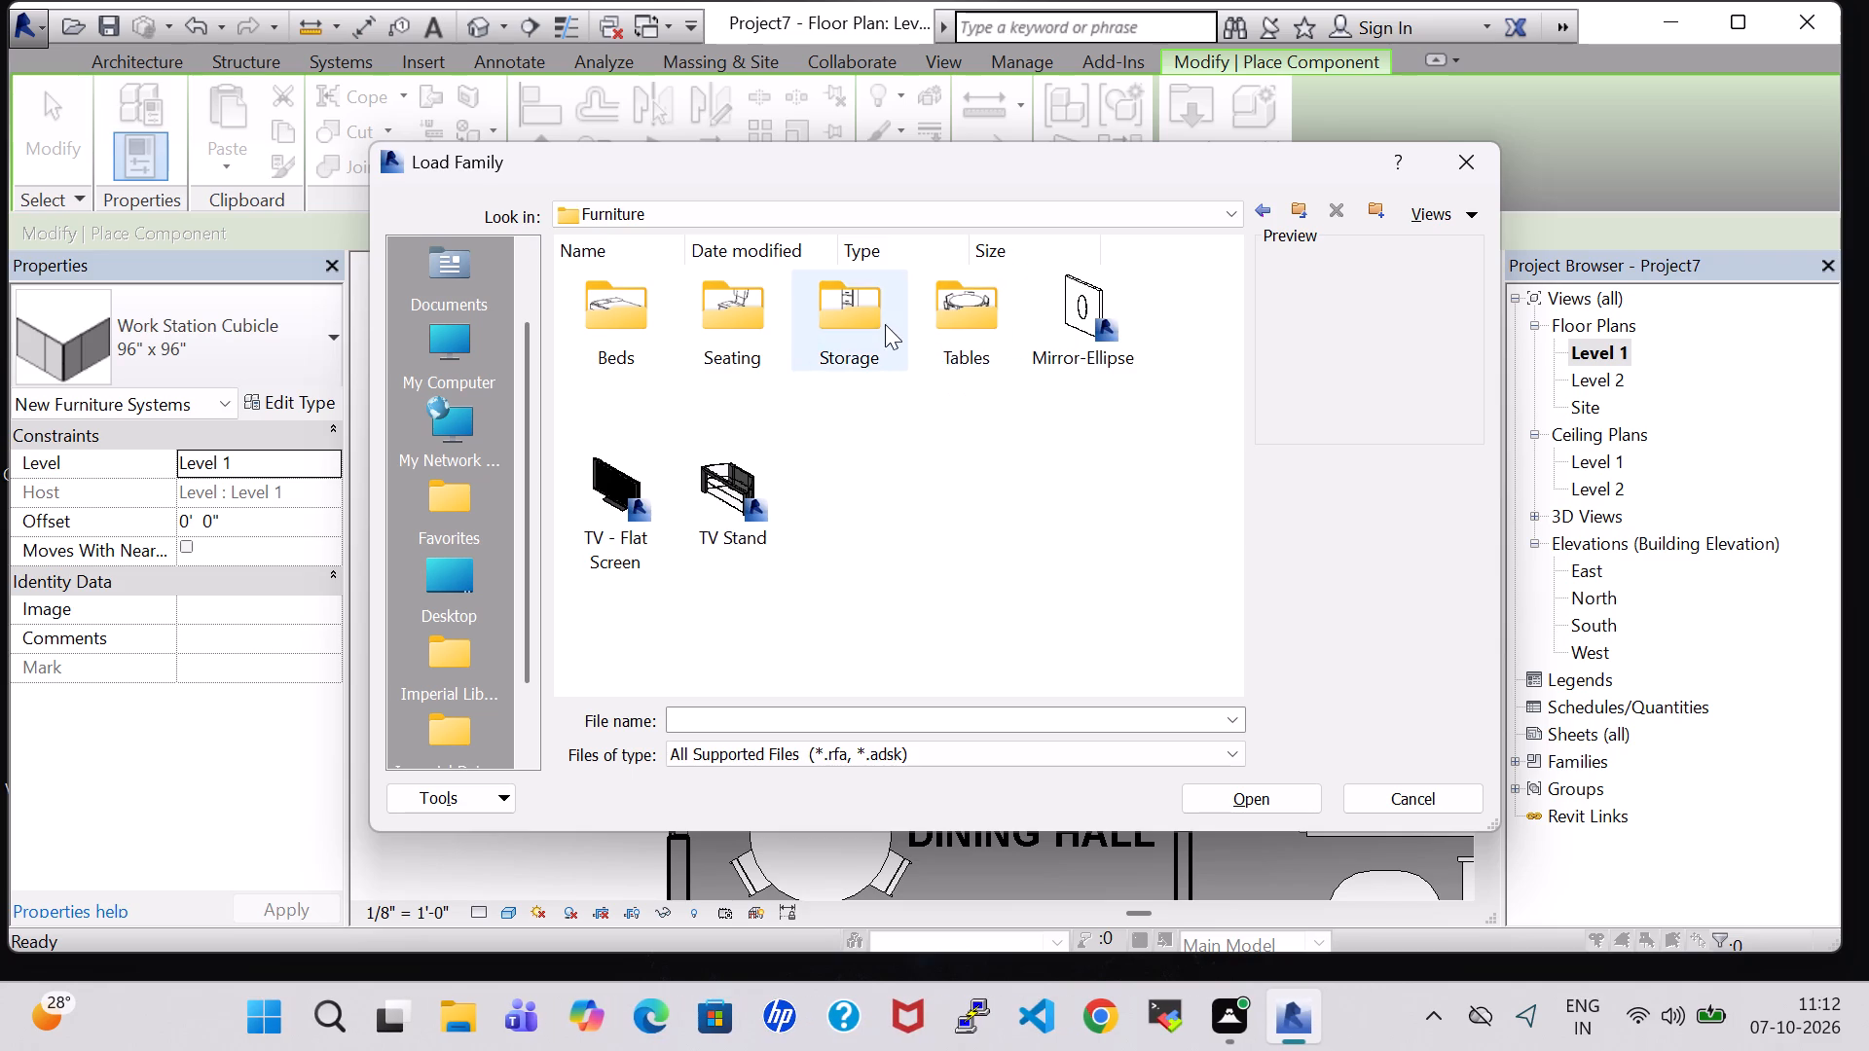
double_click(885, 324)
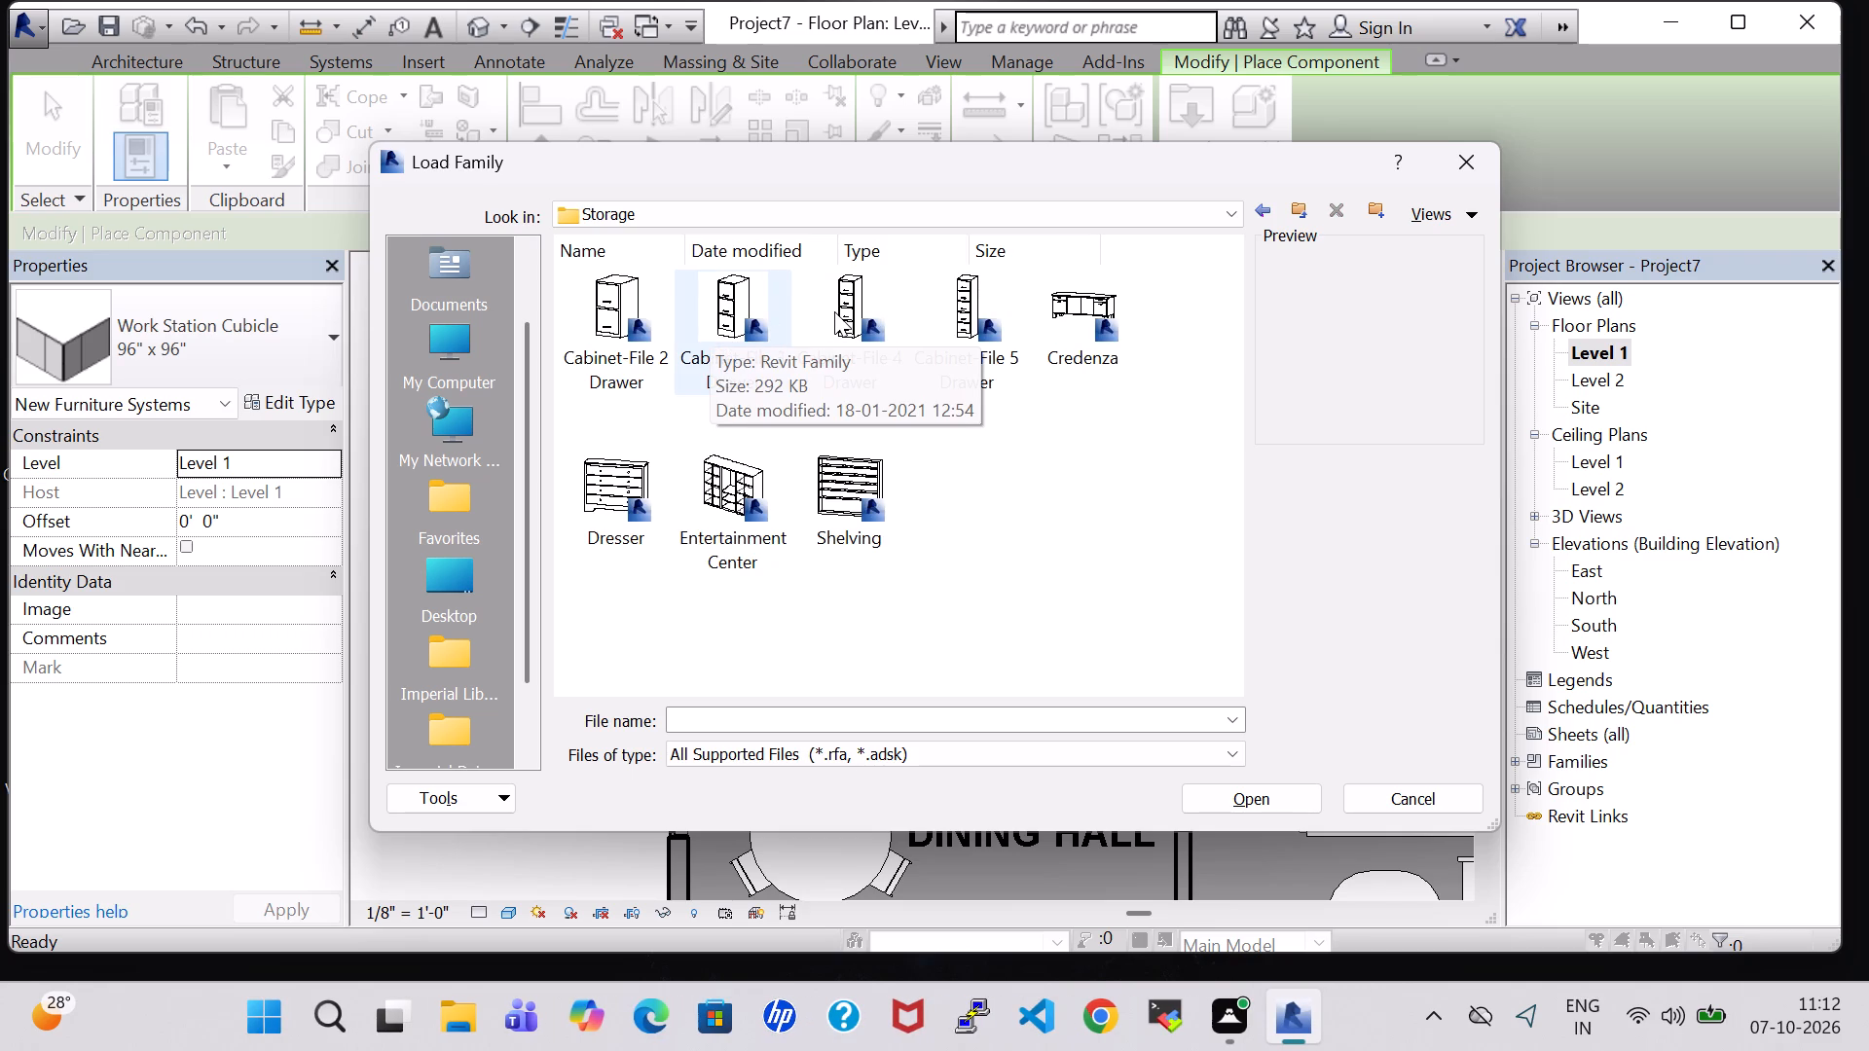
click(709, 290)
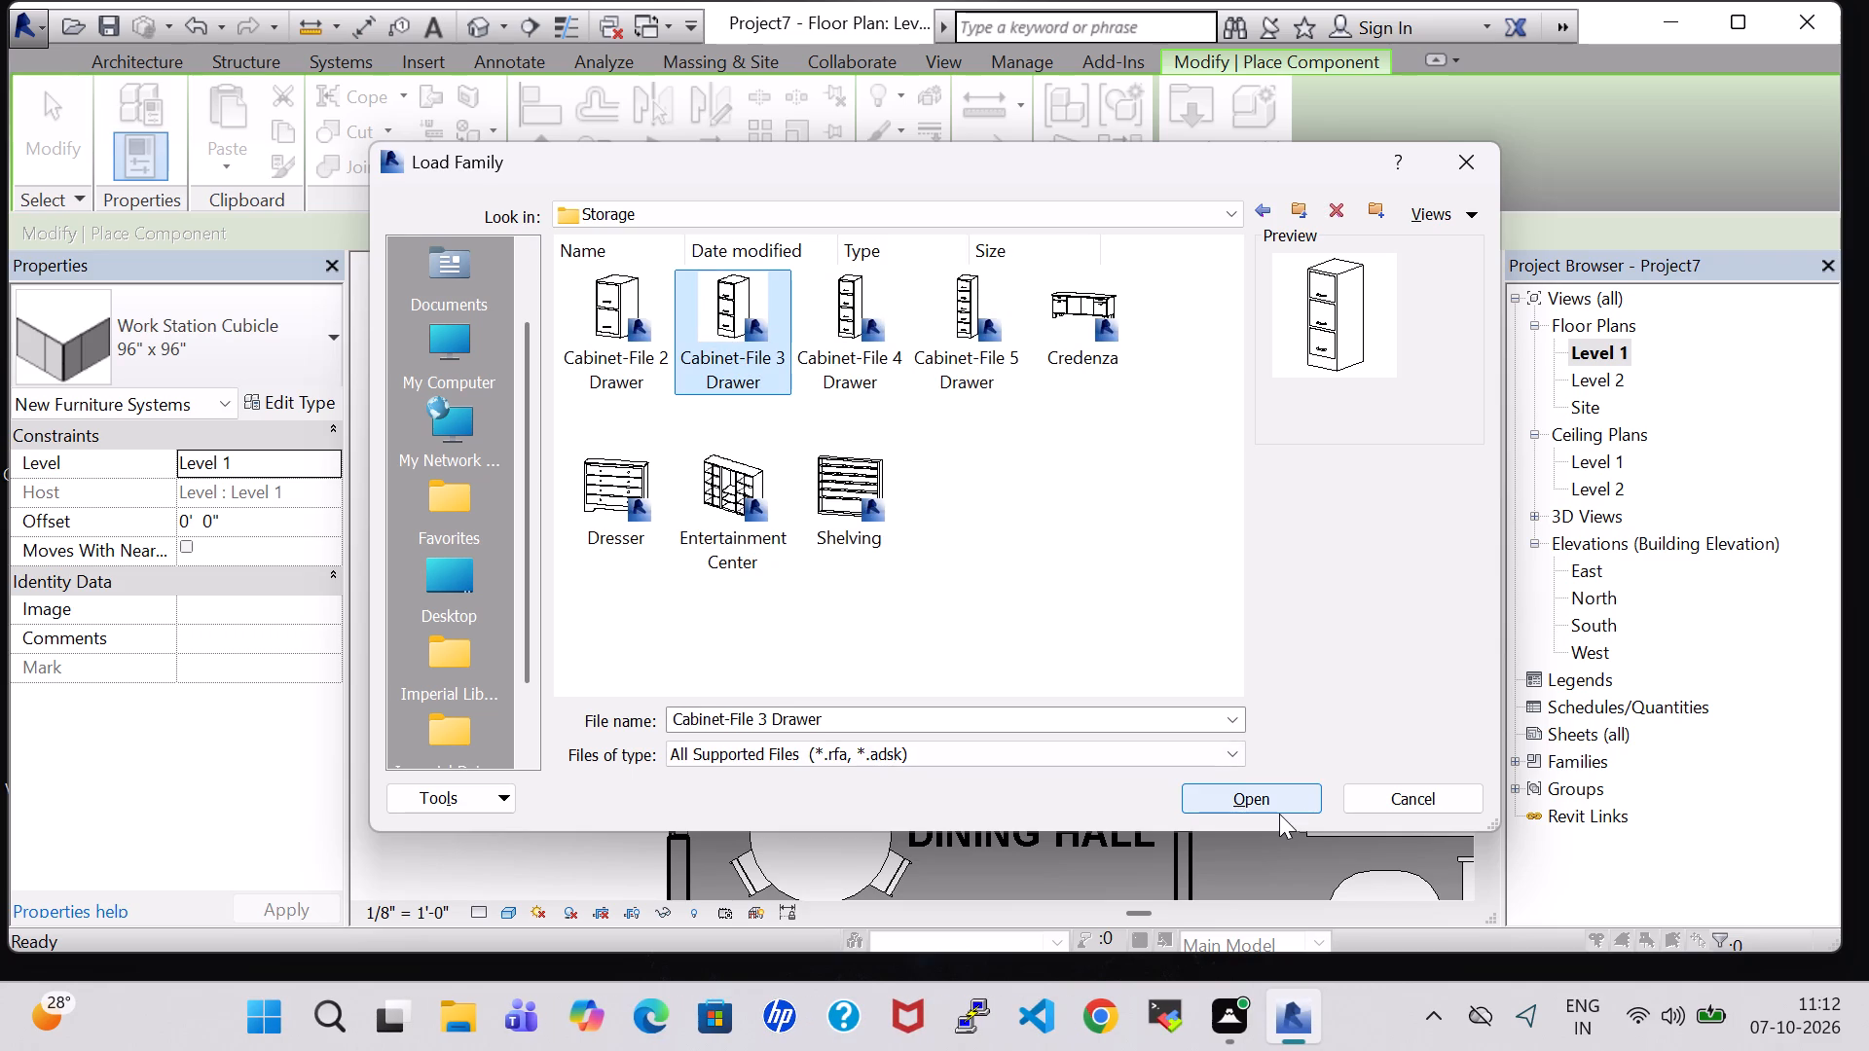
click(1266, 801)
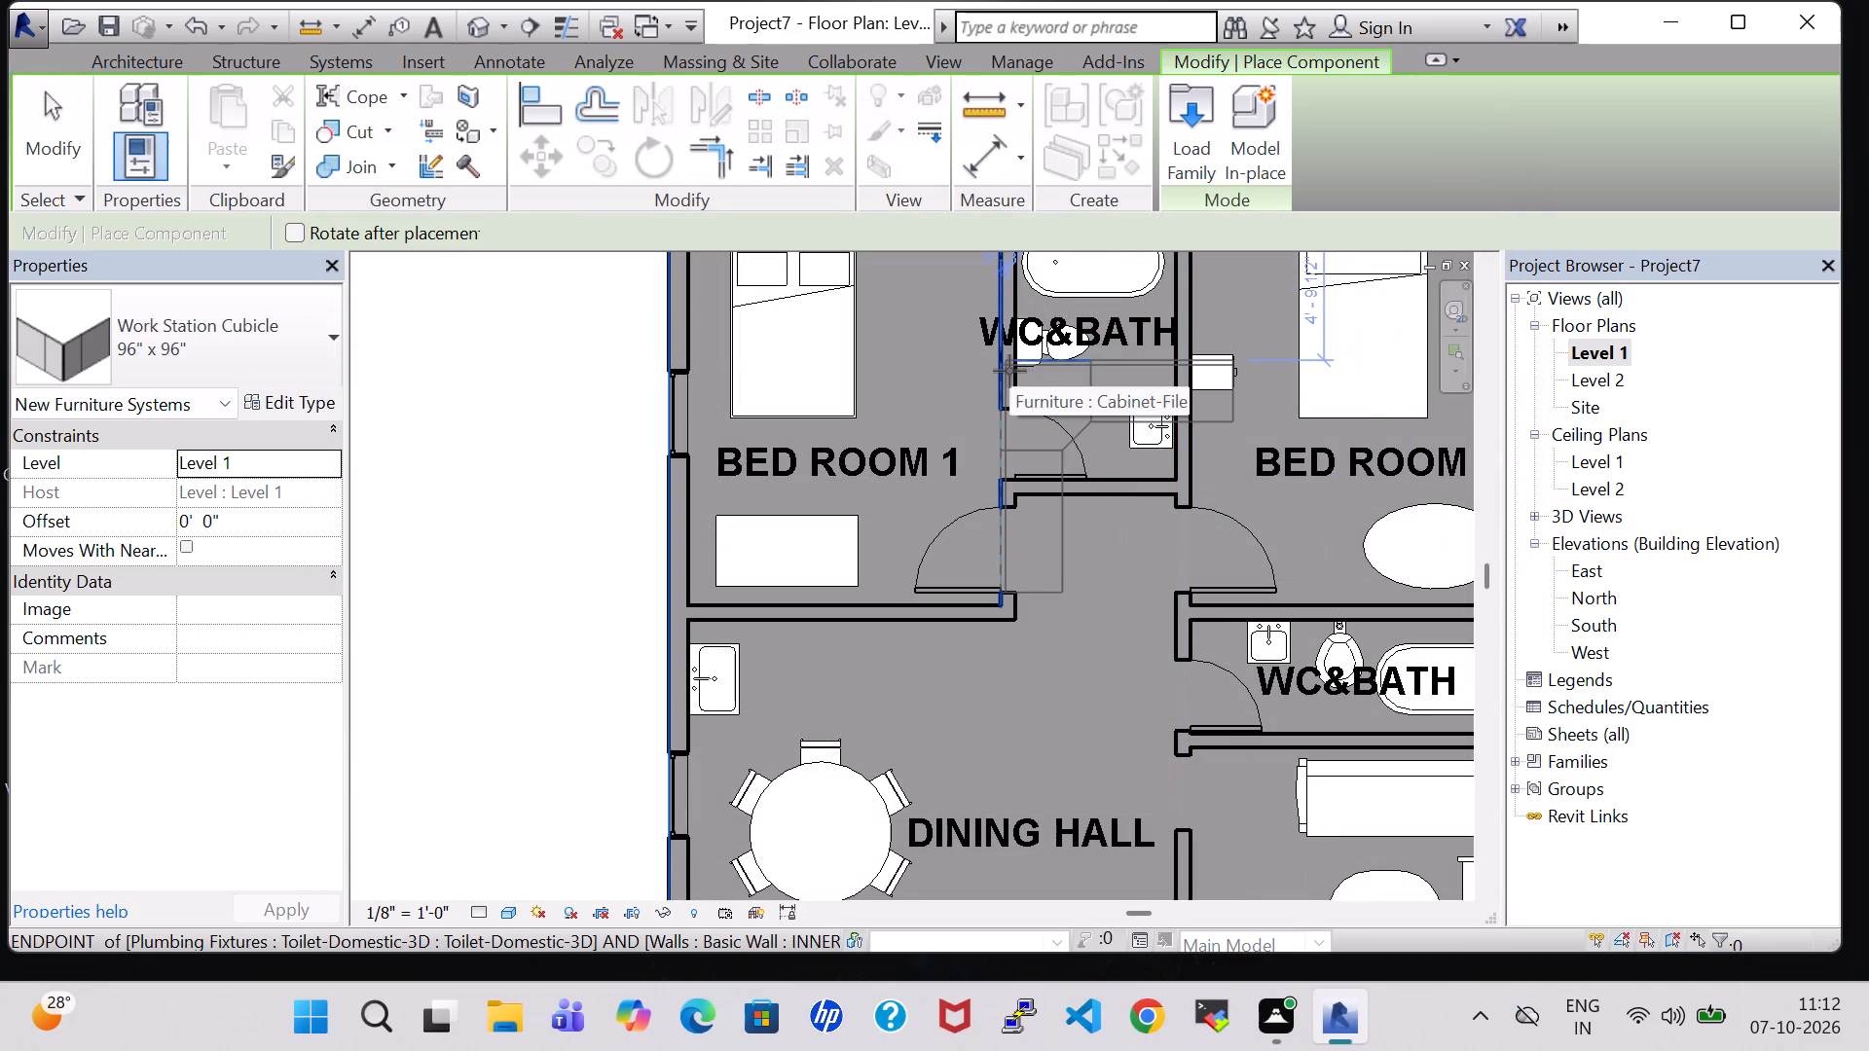
Load the Cabinet-File 4 Drawer family from the Furniture Storage library.
click(1163, 159)
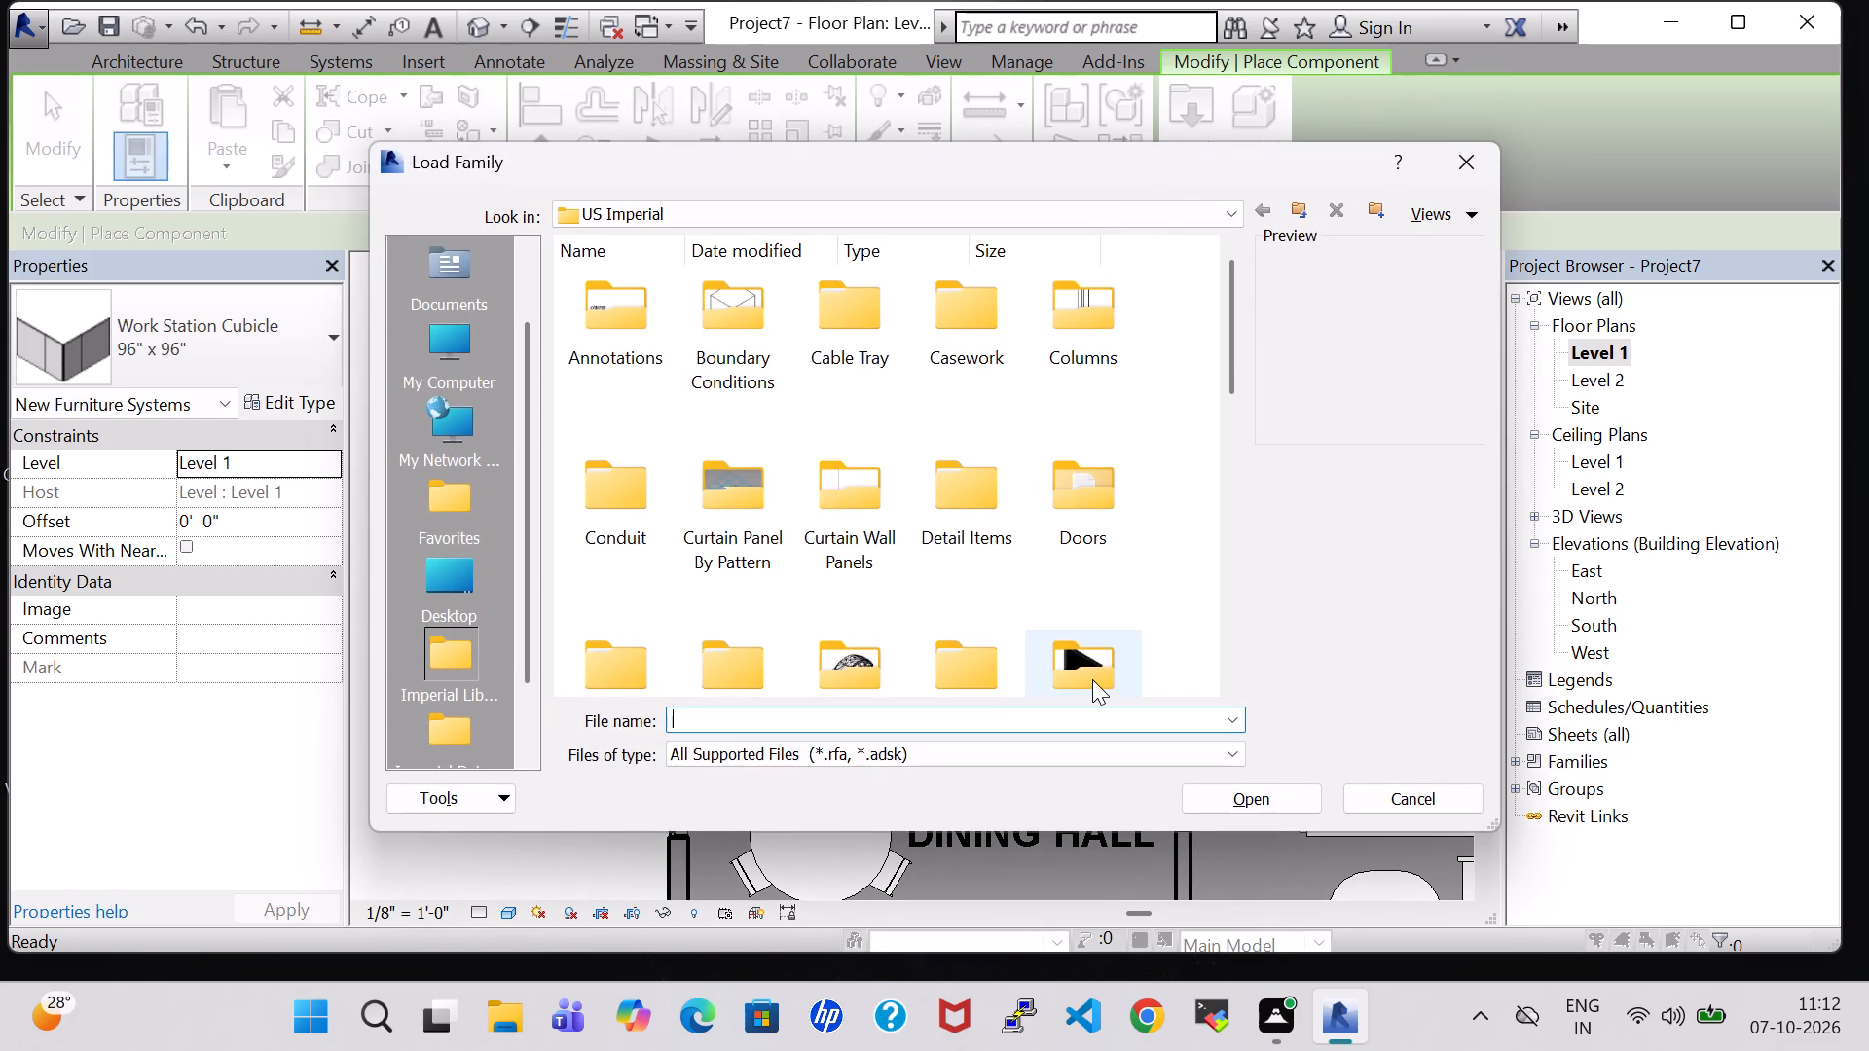
double_click(1092, 679)
double_click(834, 340)
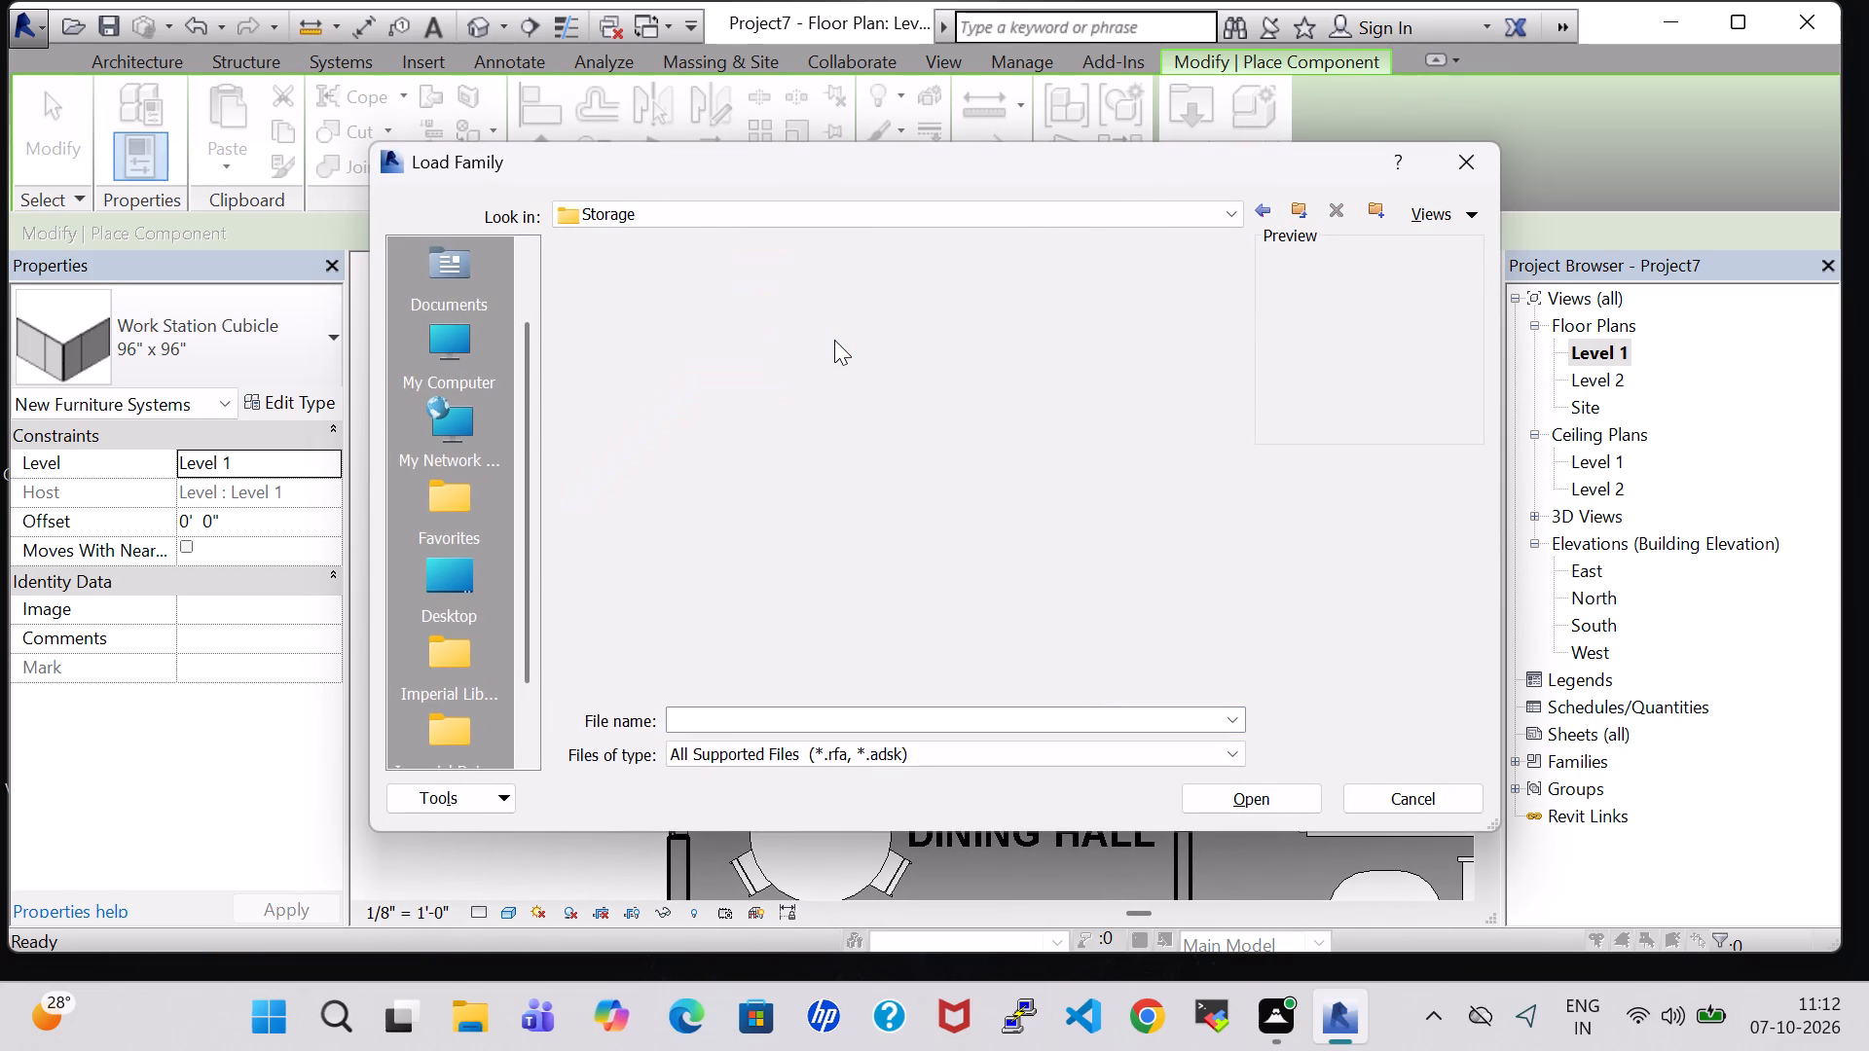
click(855, 308)
click(1209, 794)
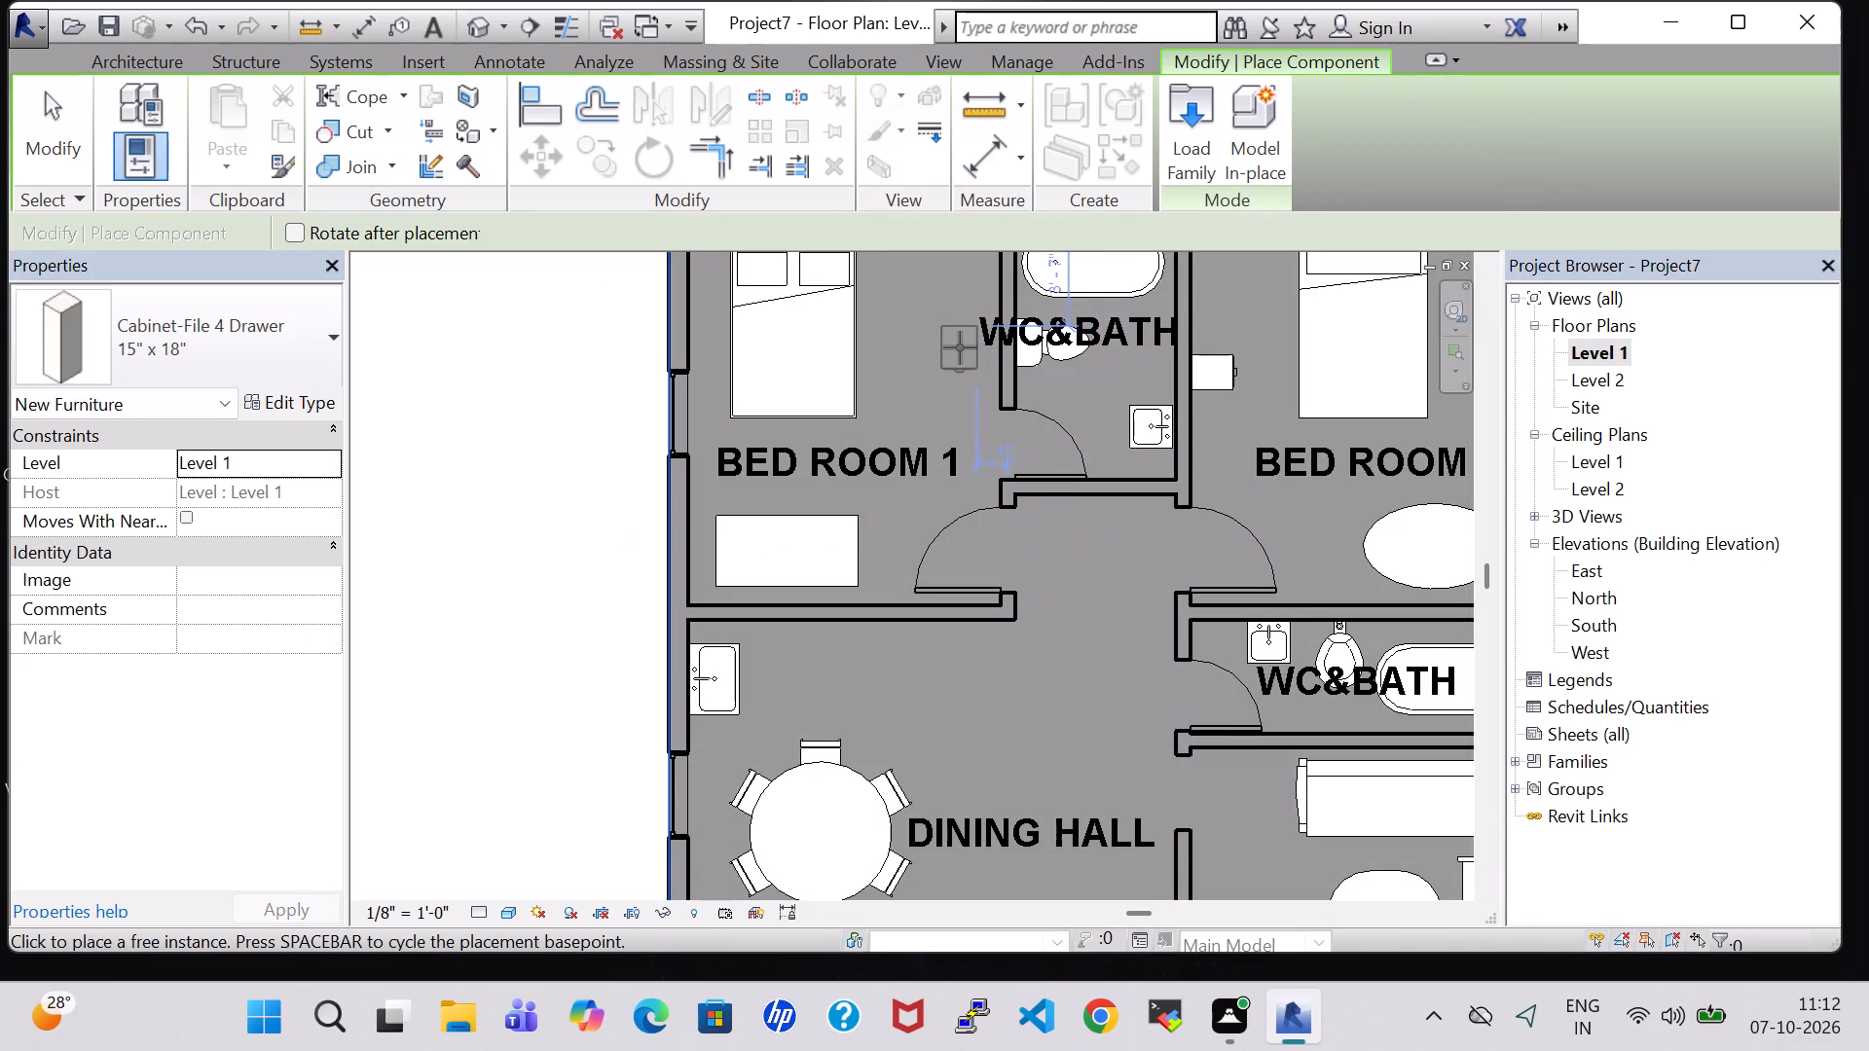
Place the 15" x 18" four-drawer cabinet in BED ROOM 1, rotated with its back against the bathroom wall, facing the bed.
key(space)
key(space)
key(space)
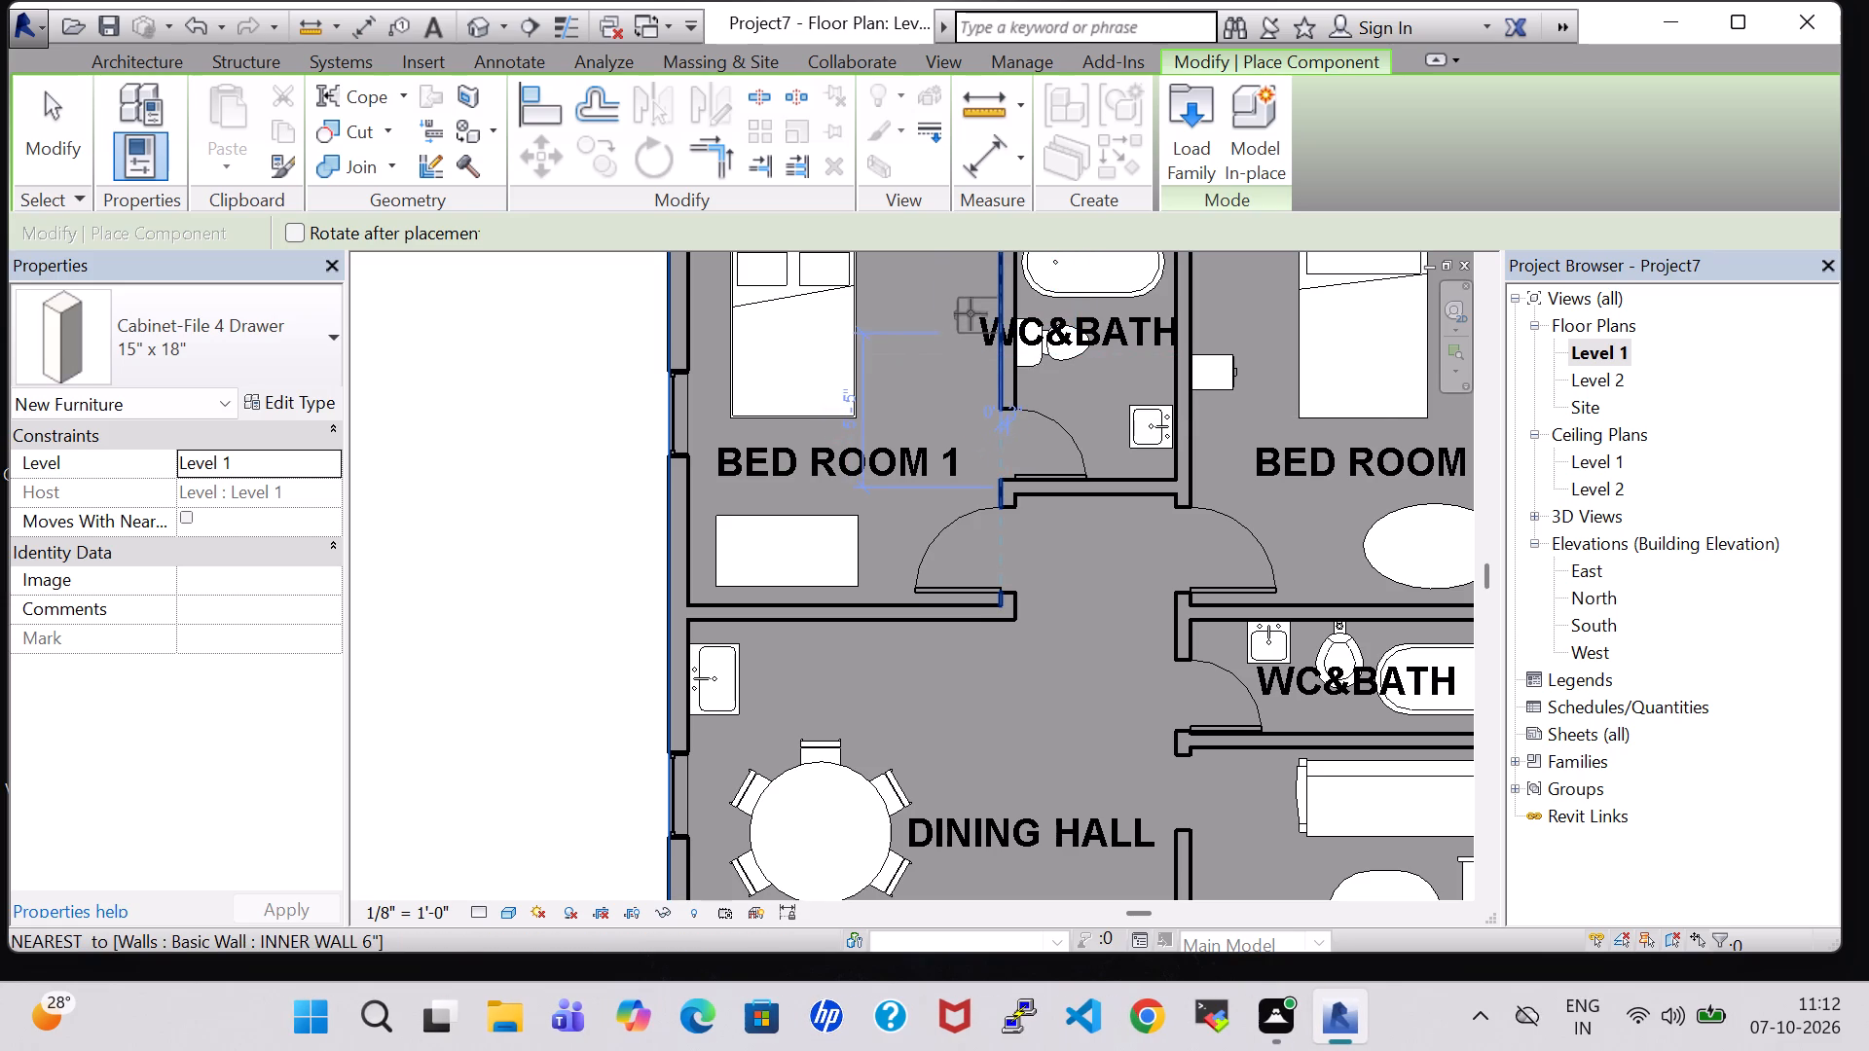
click(968, 300)
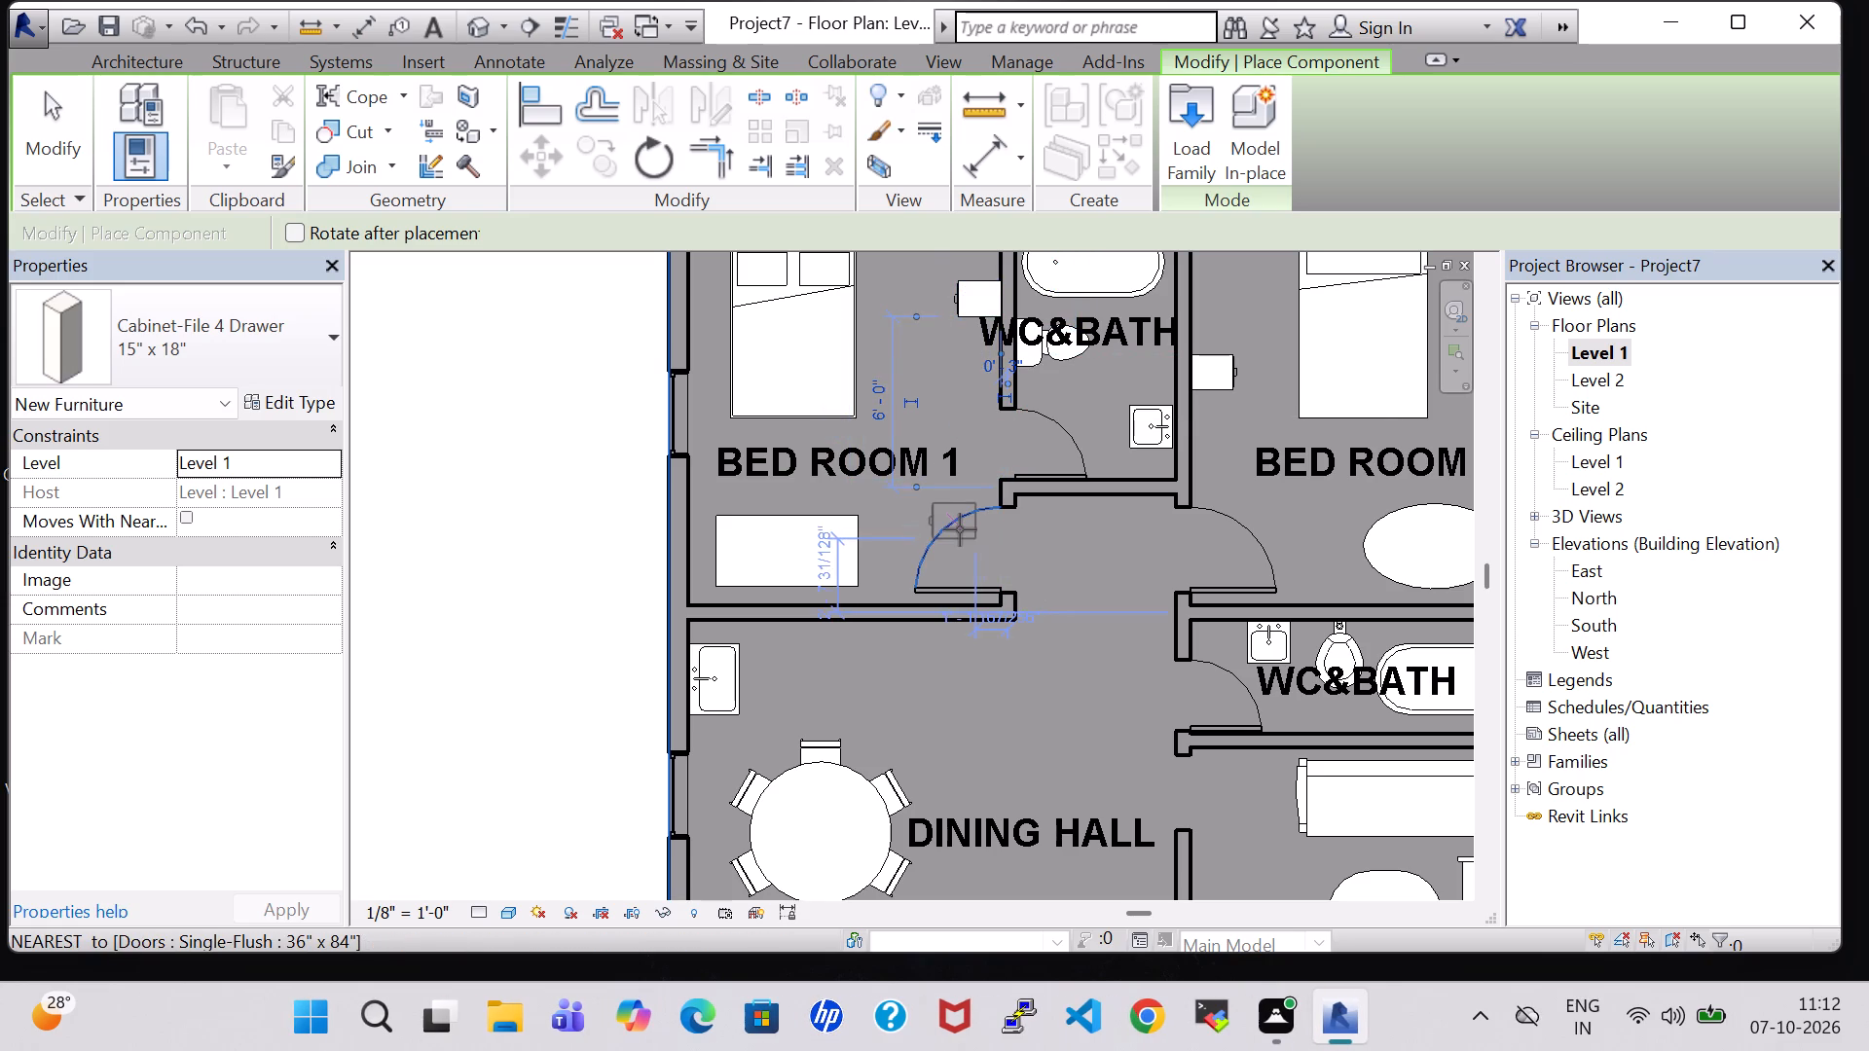
key(Escape)
key(Escape)
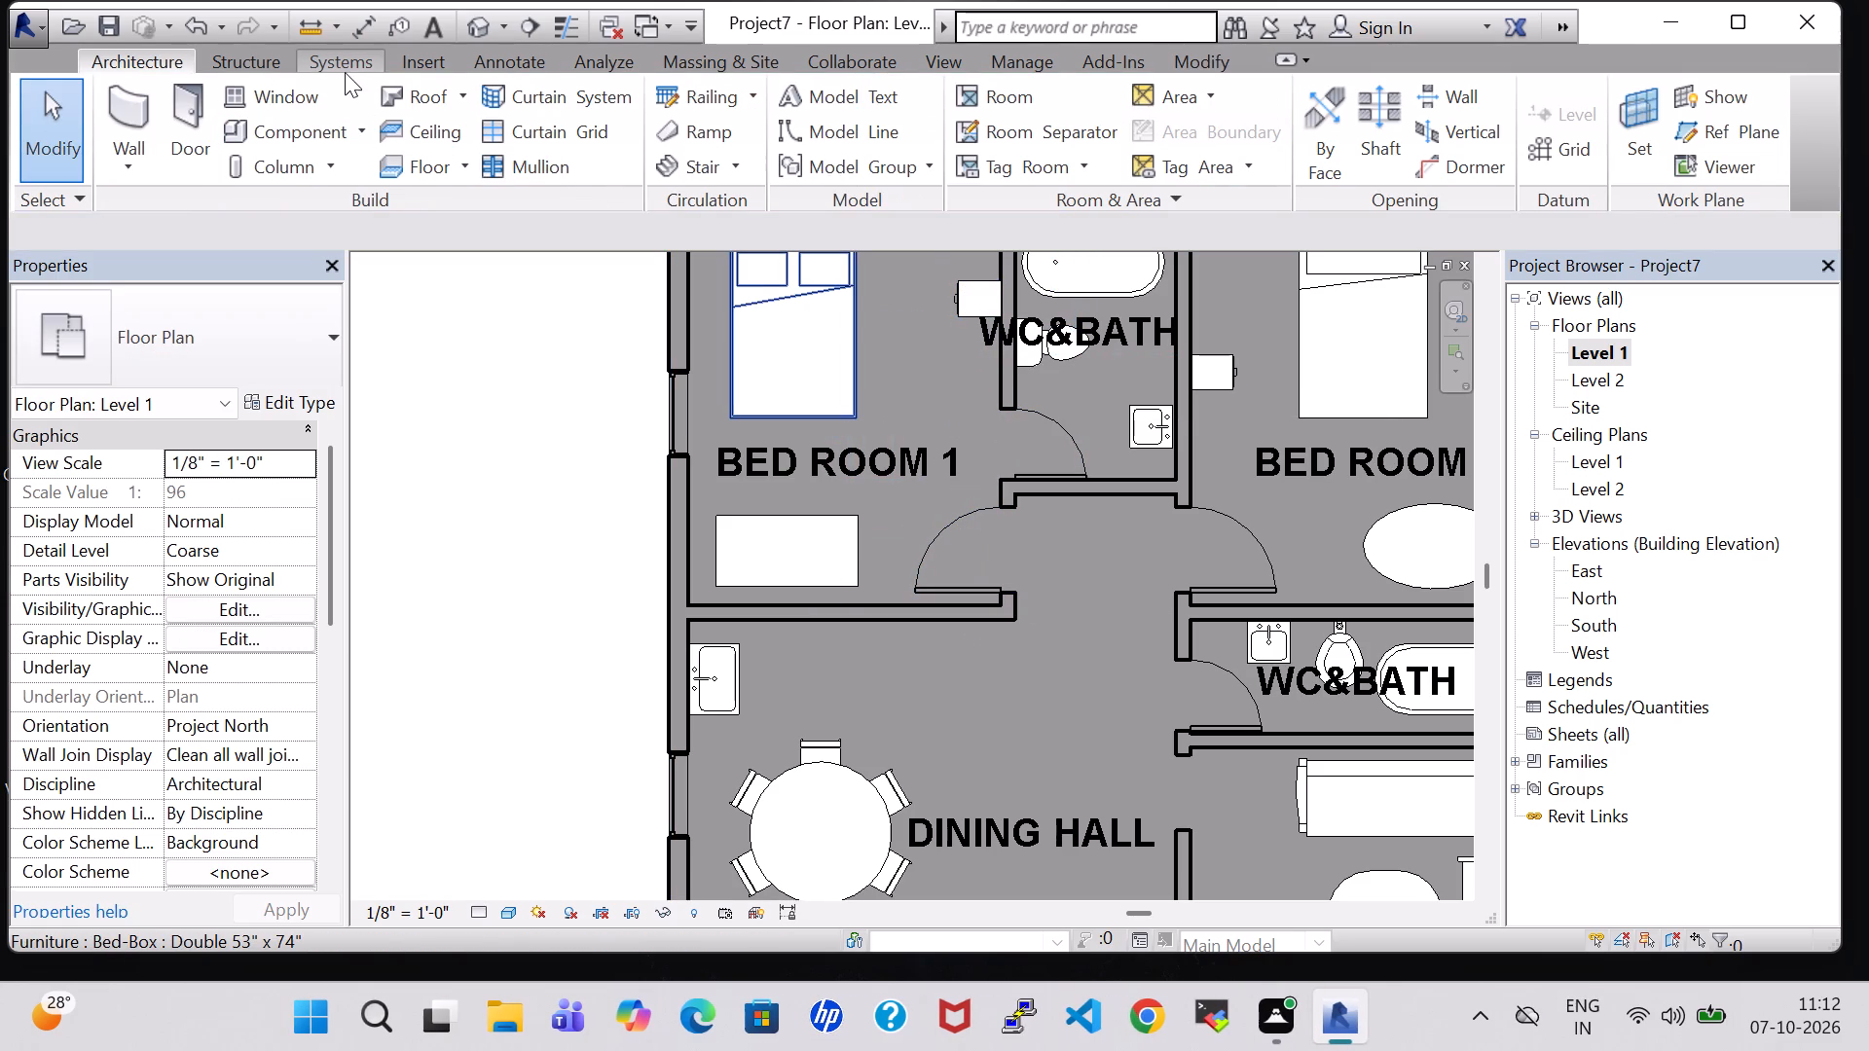
Examine the new BED ROOM 1 cabinet and the other furnished rooms in the 3D view from several sides.
click(463, 36)
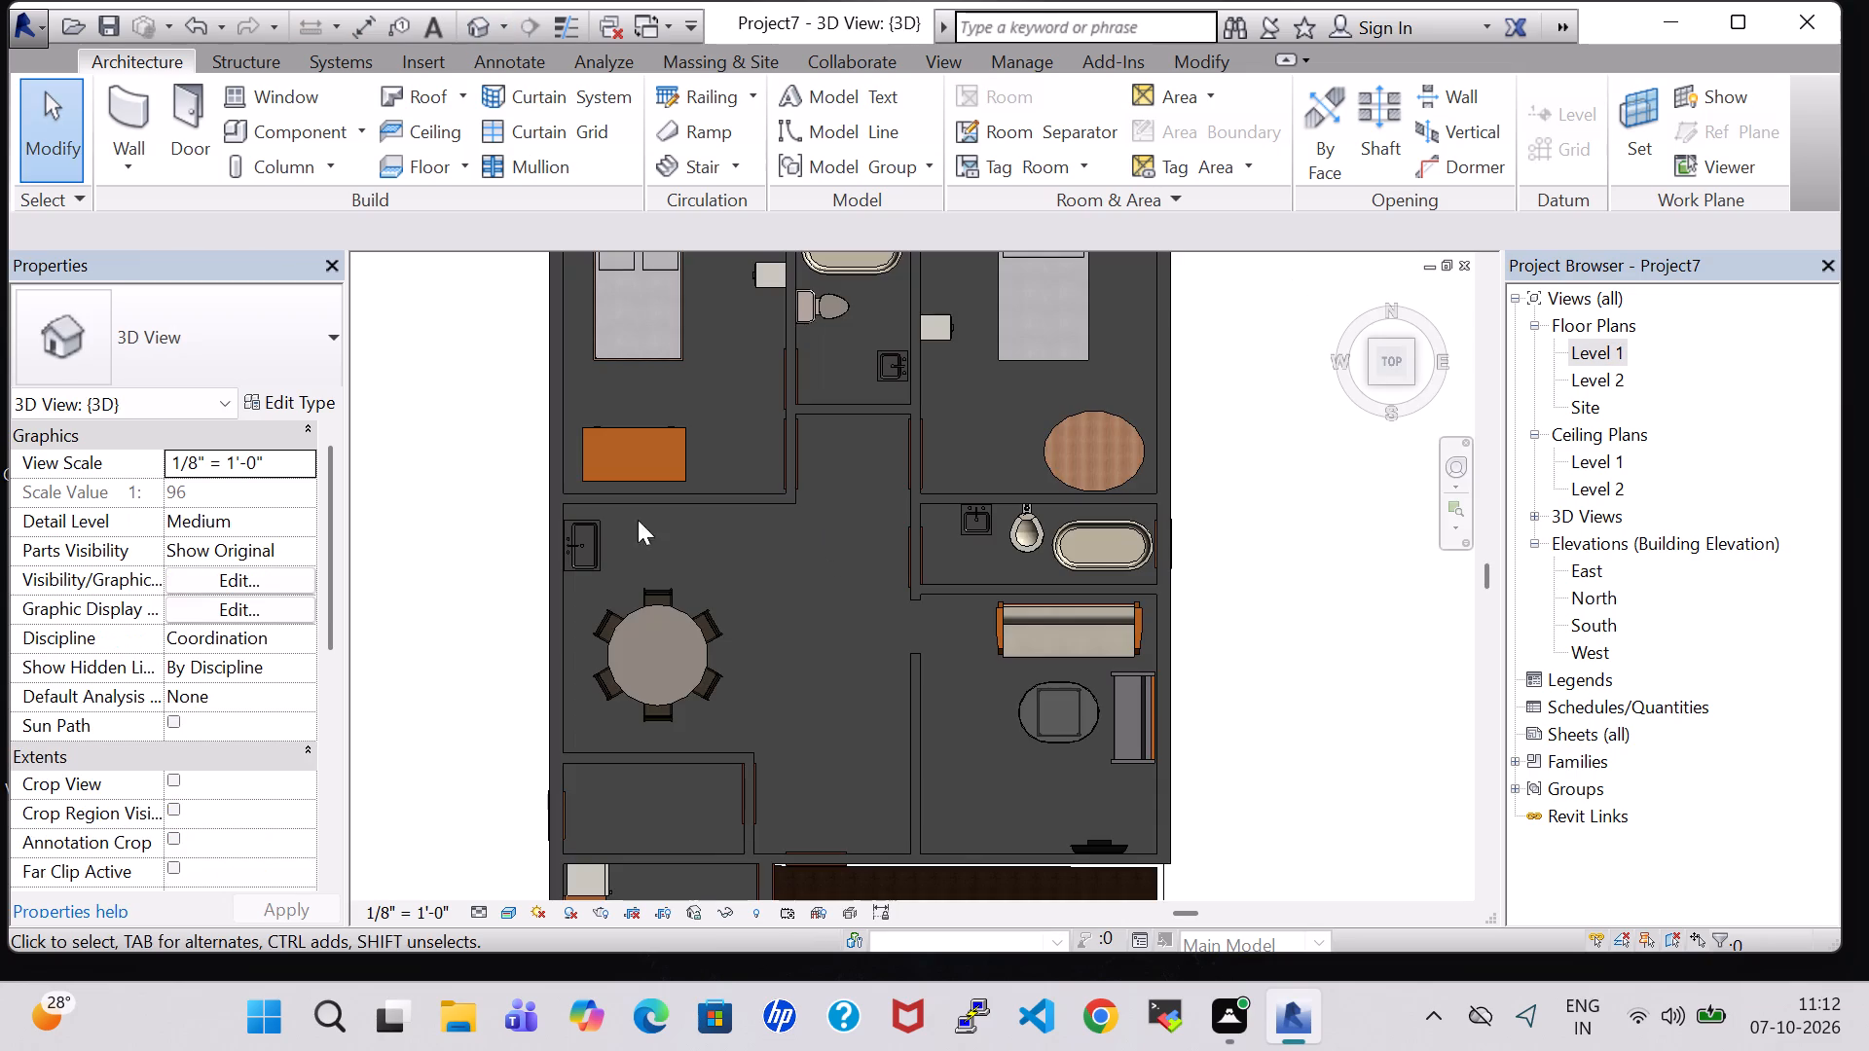
shift+middle_drag(386, 542, 593, 505)
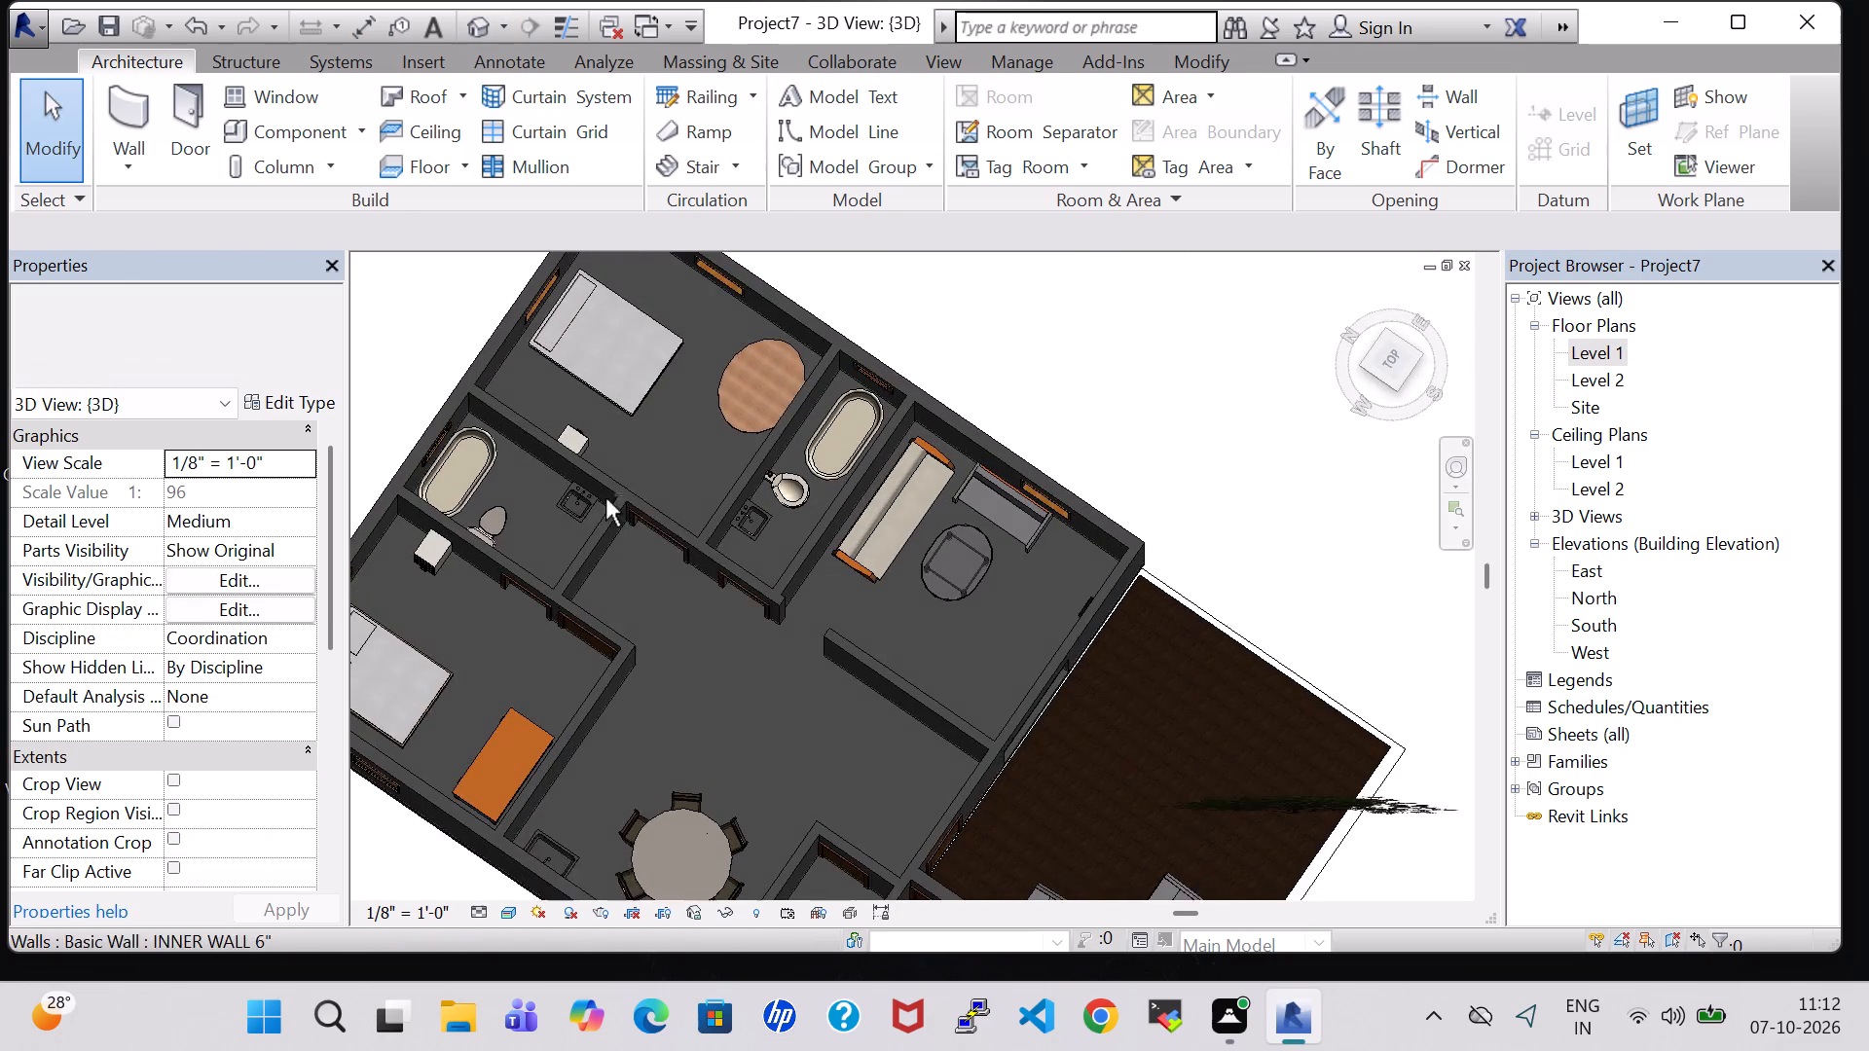
middle_drag(1018, 394, 1195, 263)
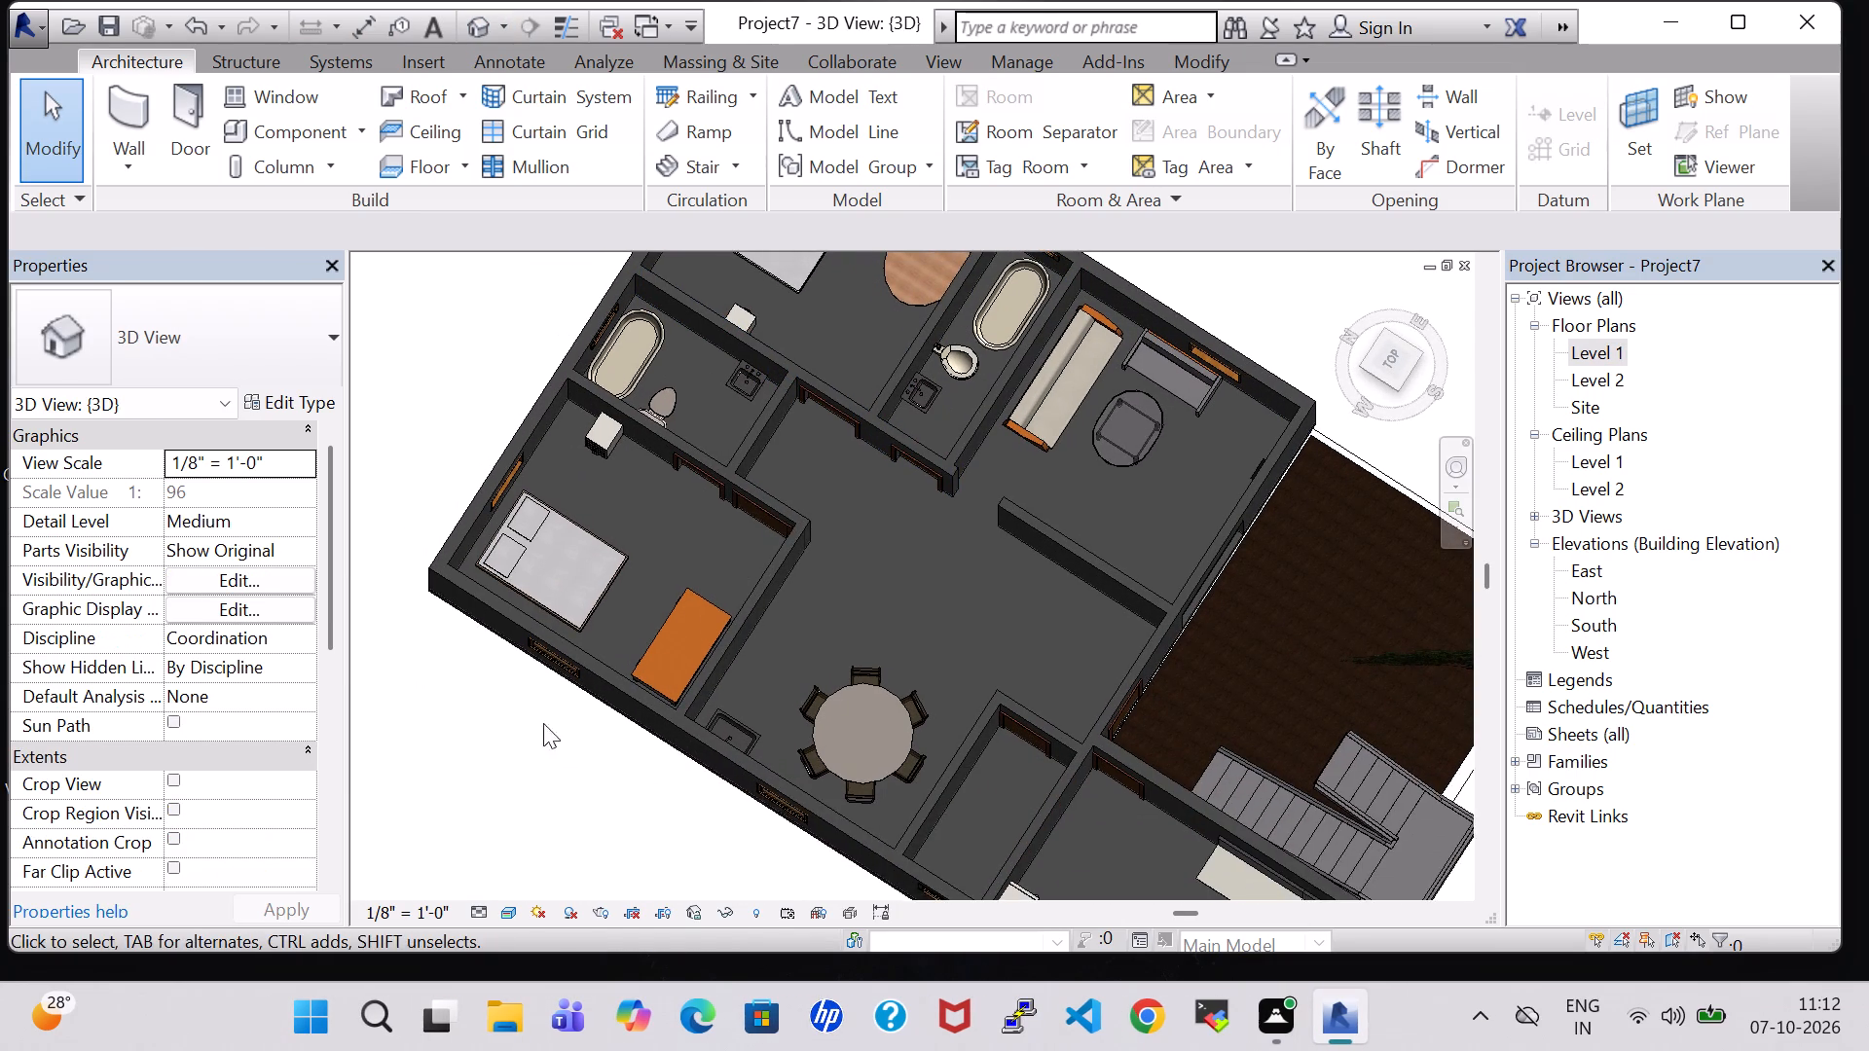
shift+middle_drag(477, 774, 670, 634)
scroll(780, 814, up, 1)
middle_drag(780, 814, 801, 670)
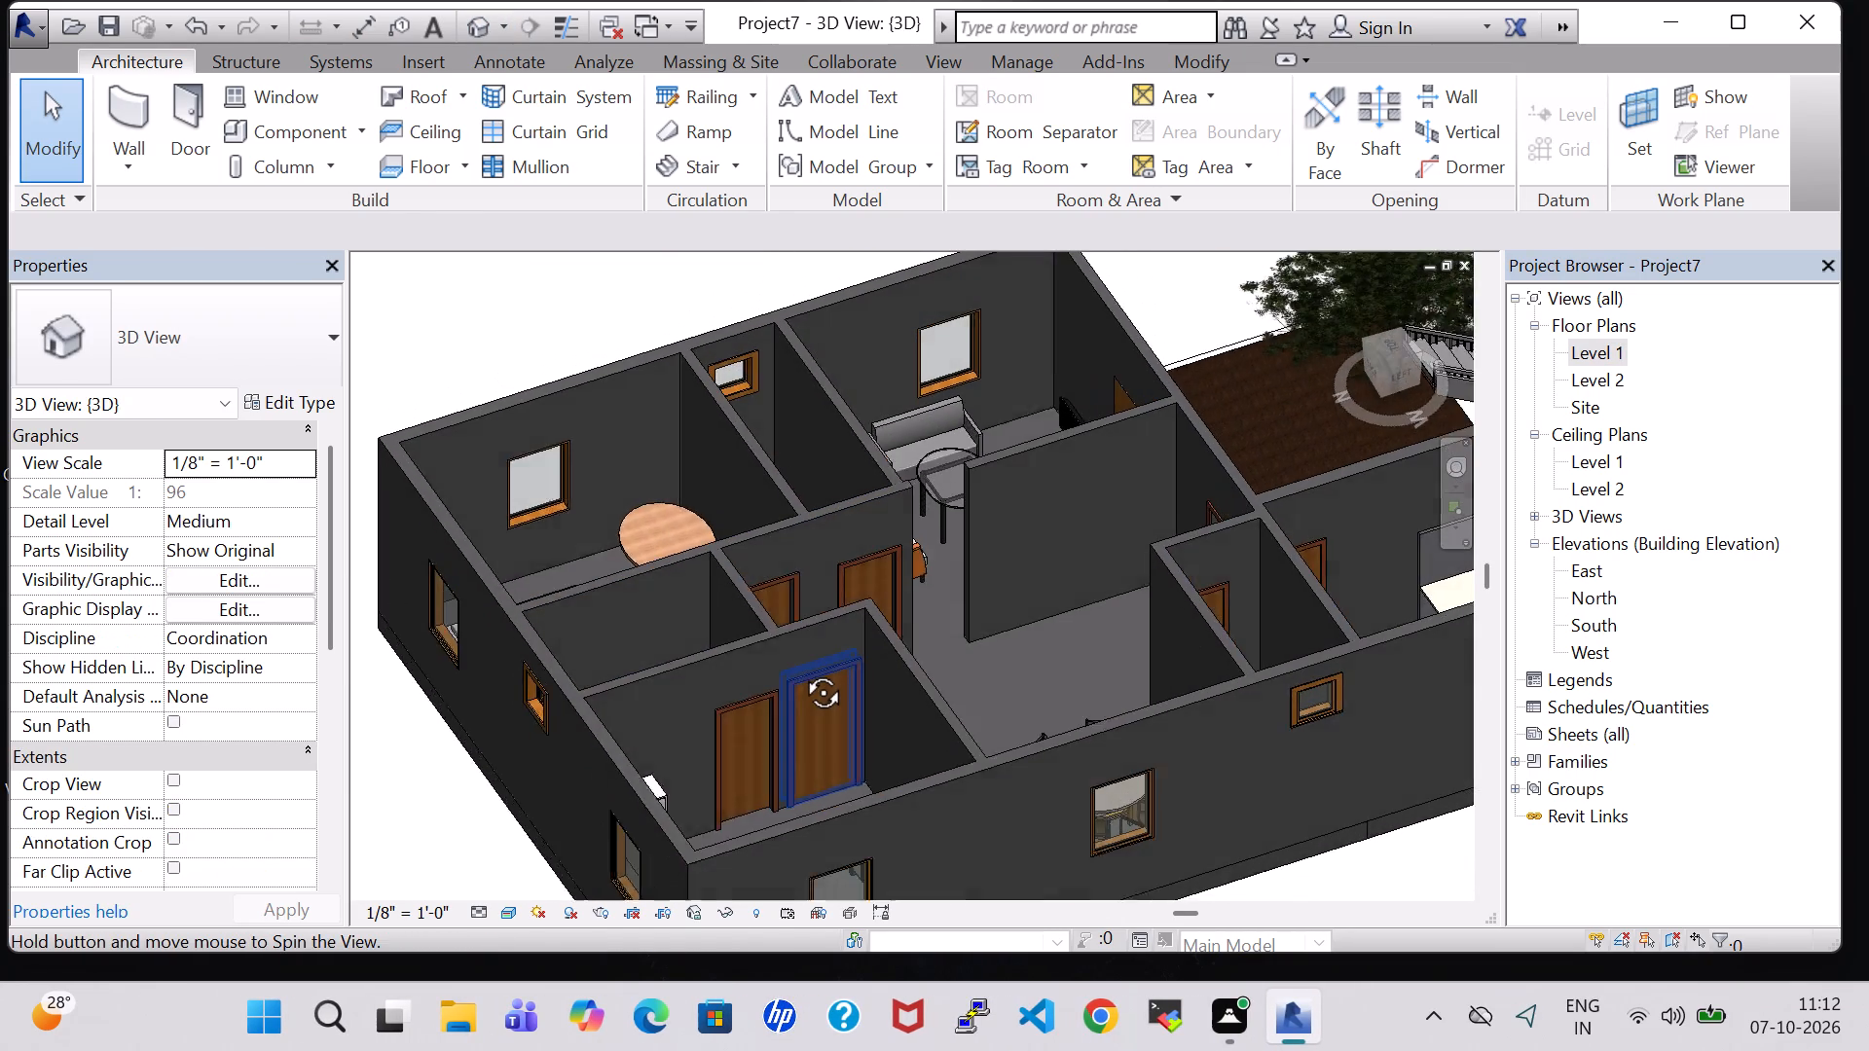
middle_drag(801, 670, 675, 674)
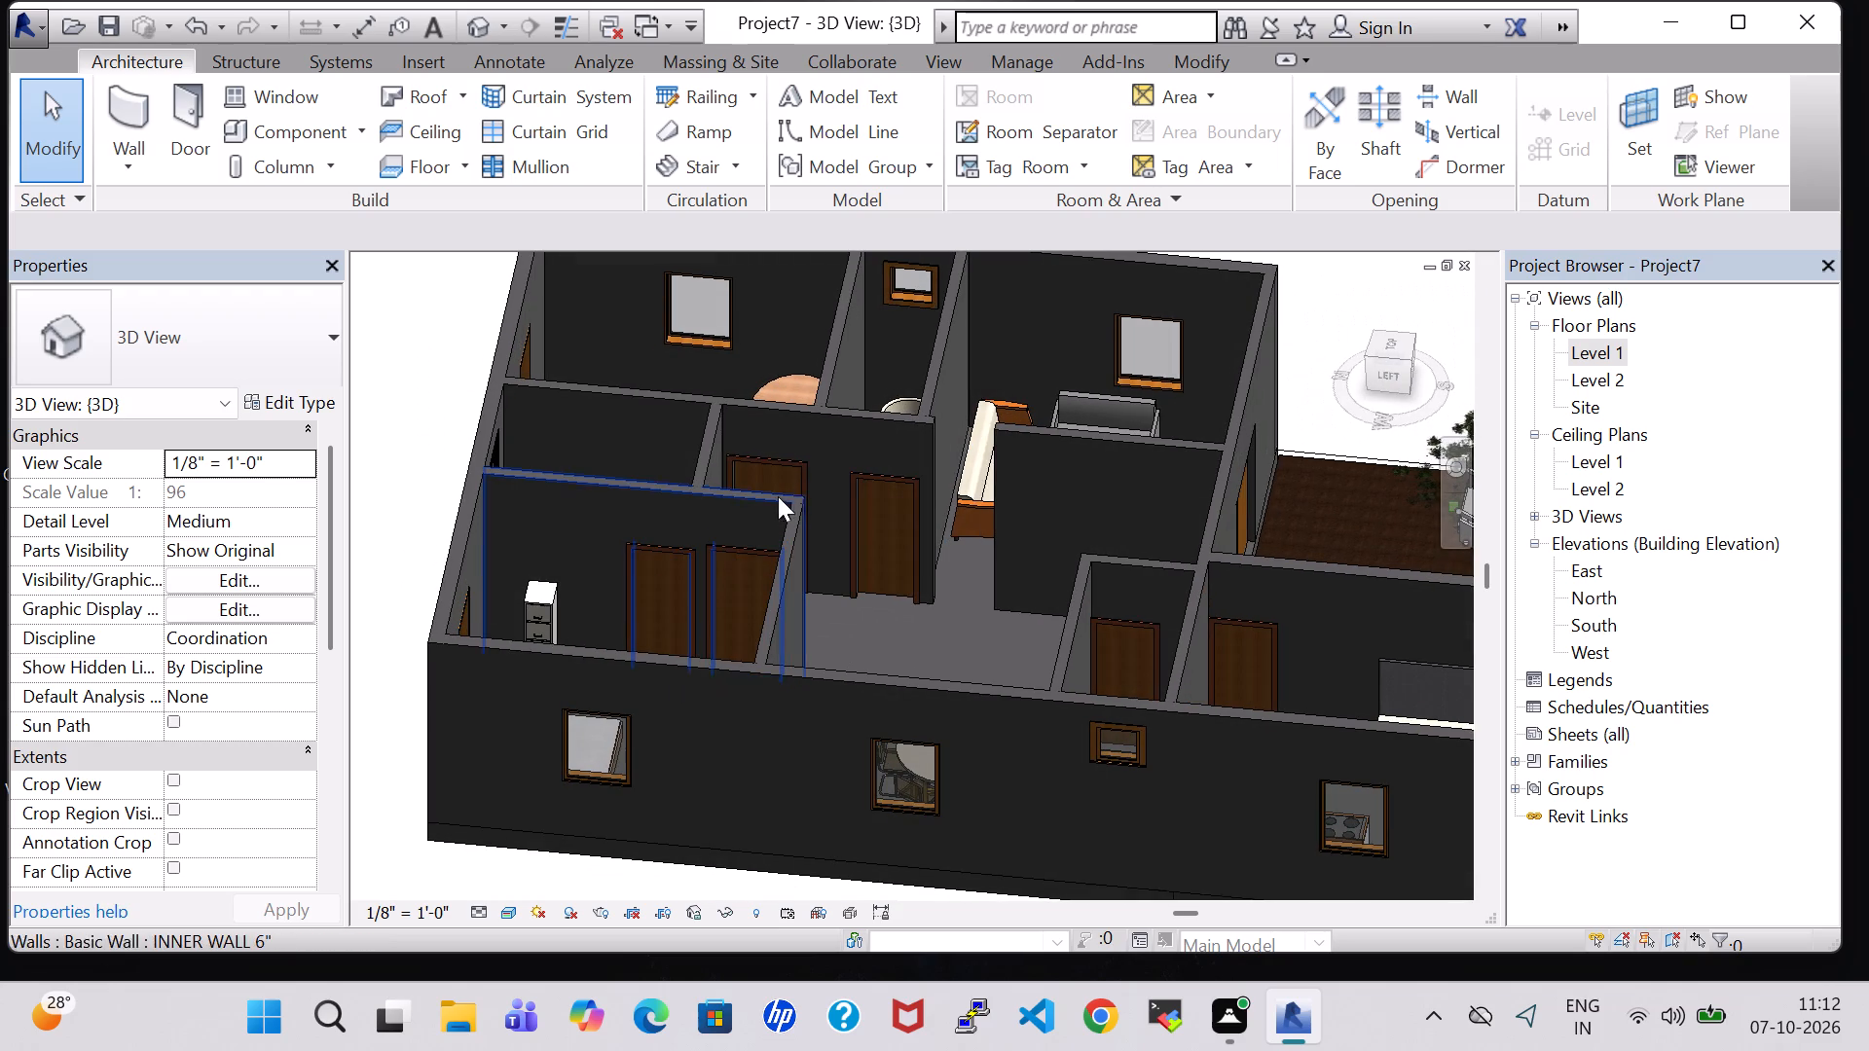
middle_drag(1022, 317, 923, 631)
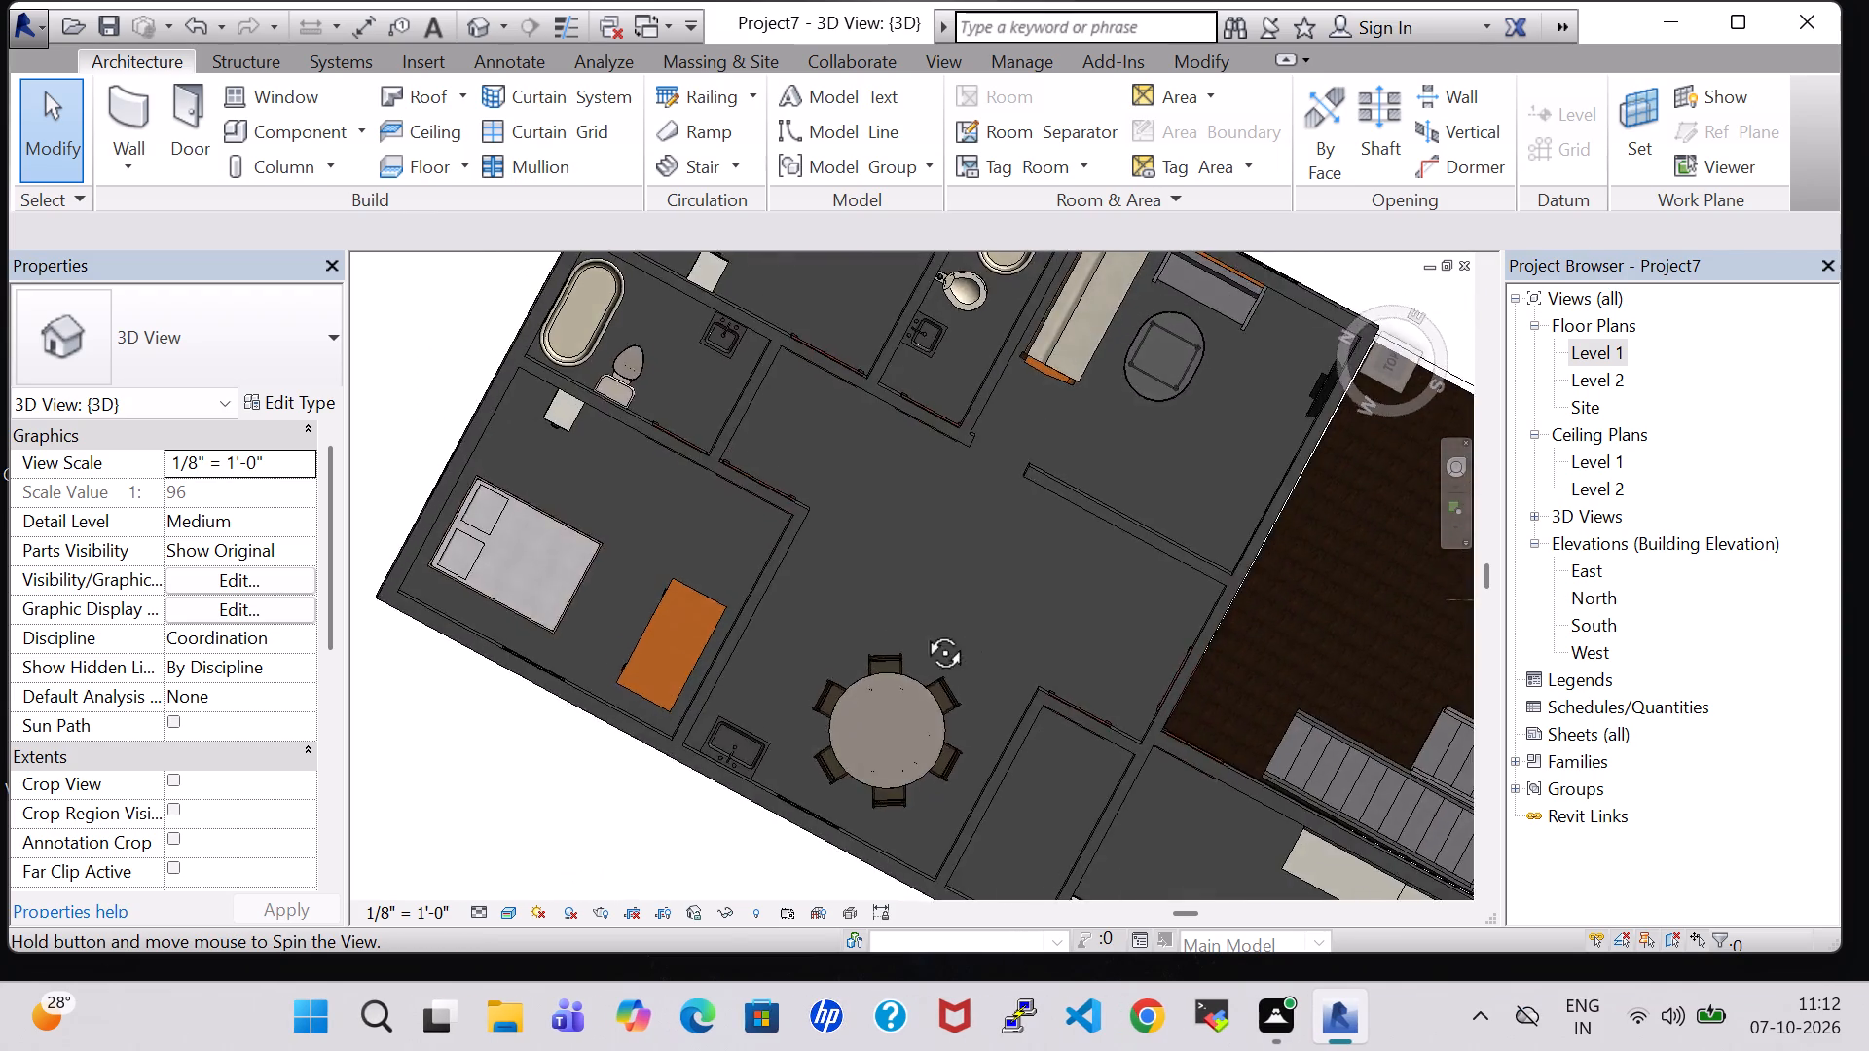
middle_drag(923, 631, 515, 298)
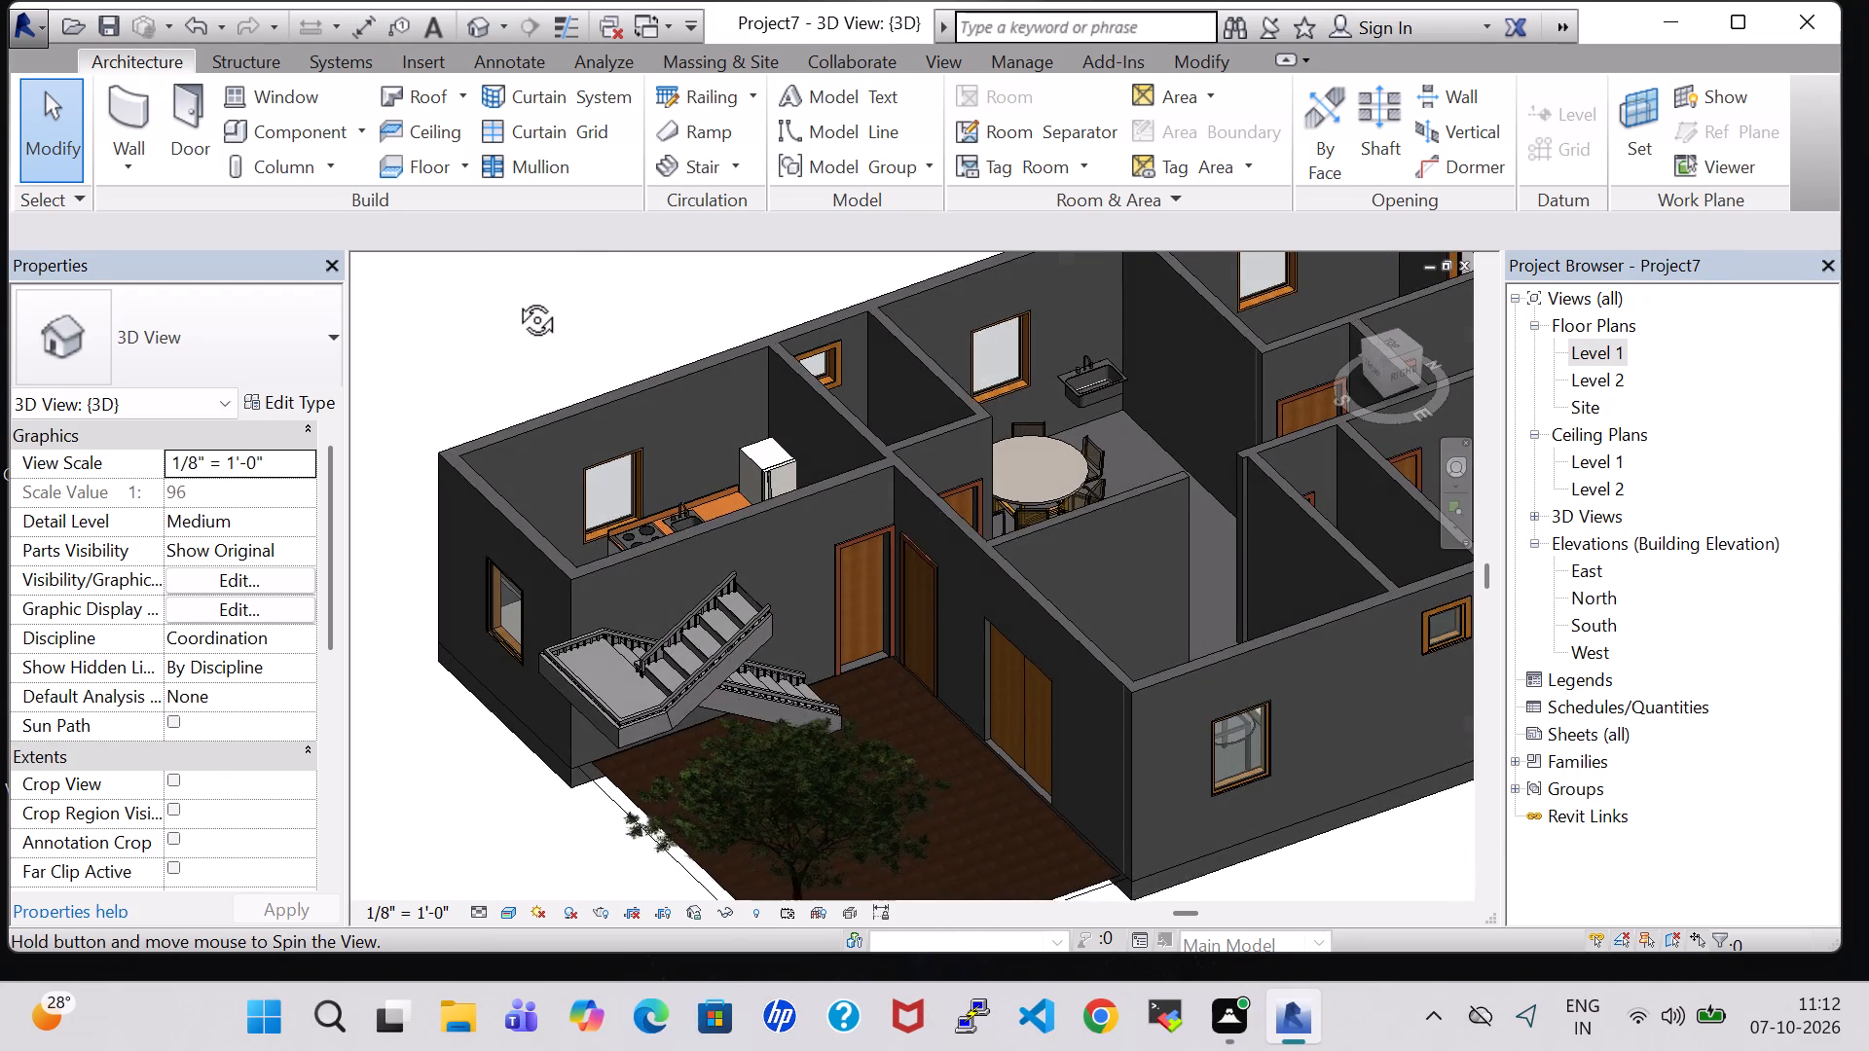
middle_drag(515, 298, 515, 305)
middle_drag(1398, 867, 1282, 876)
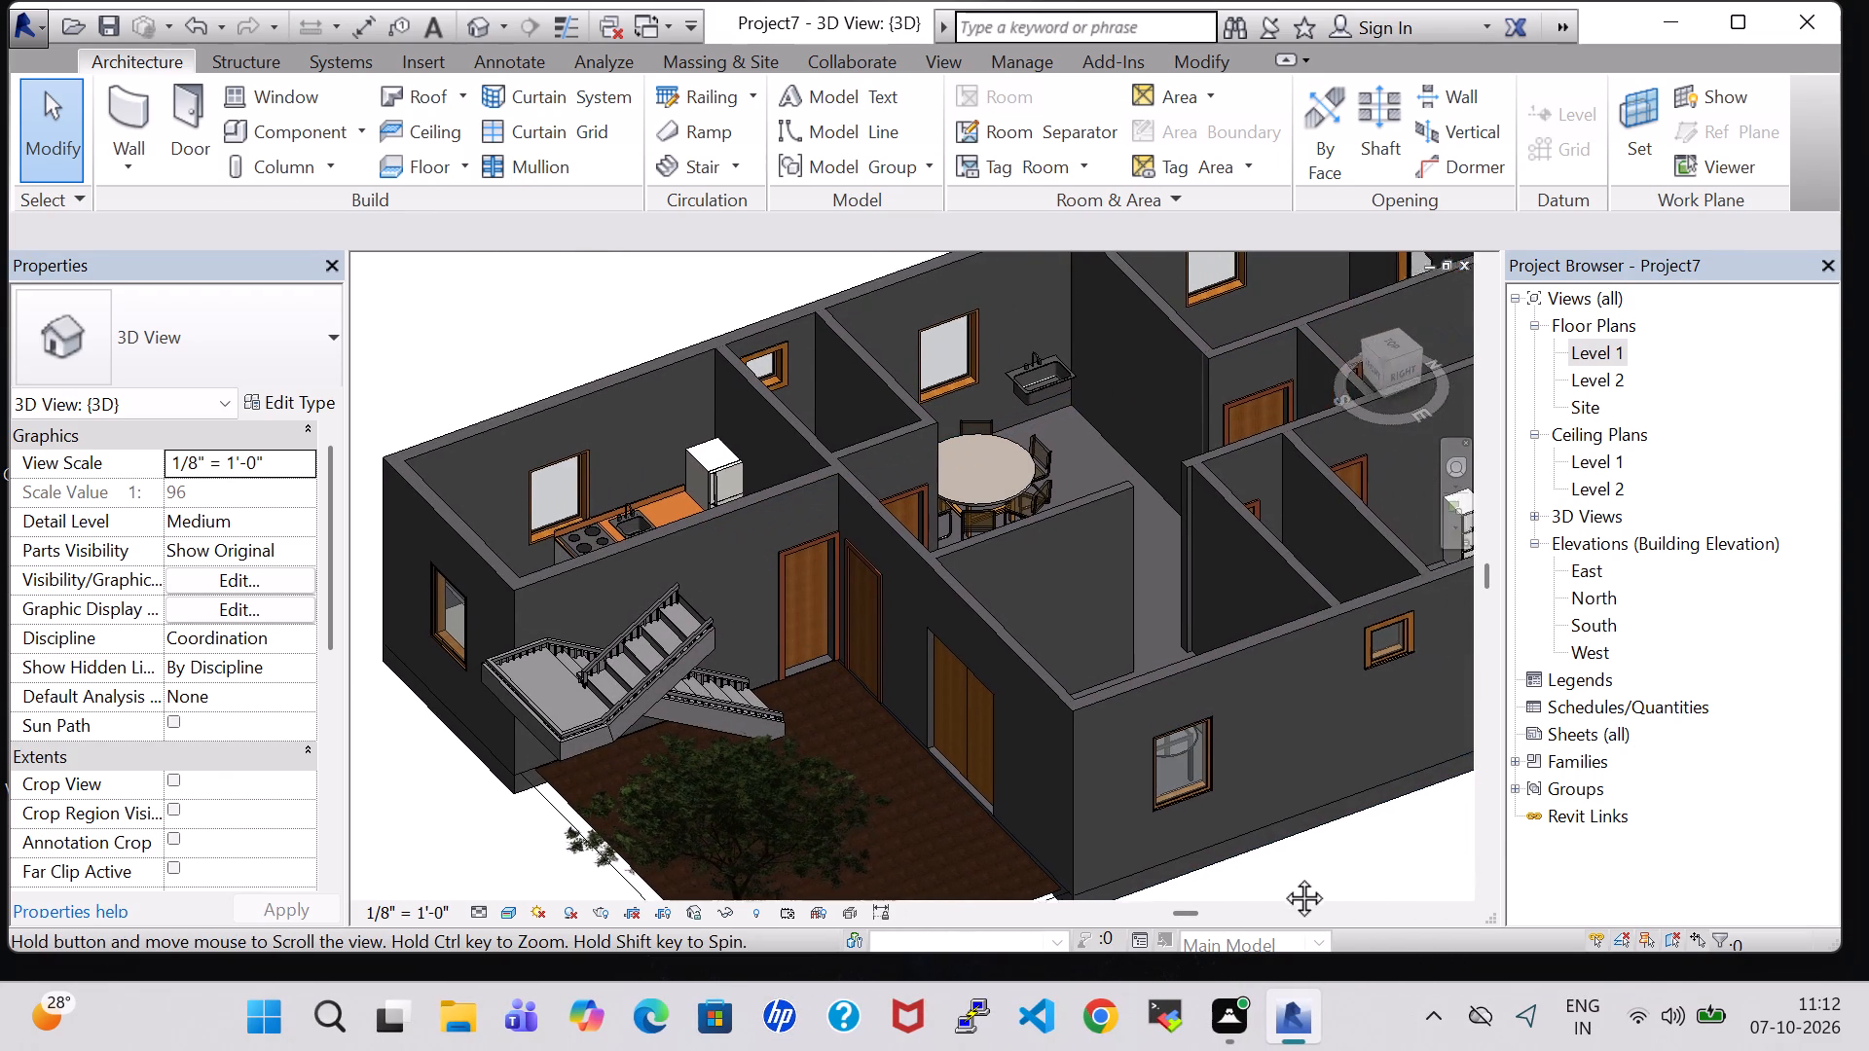
middle_drag(1282, 876, 1073, 891)
scroll(1175, 773, up, 1)
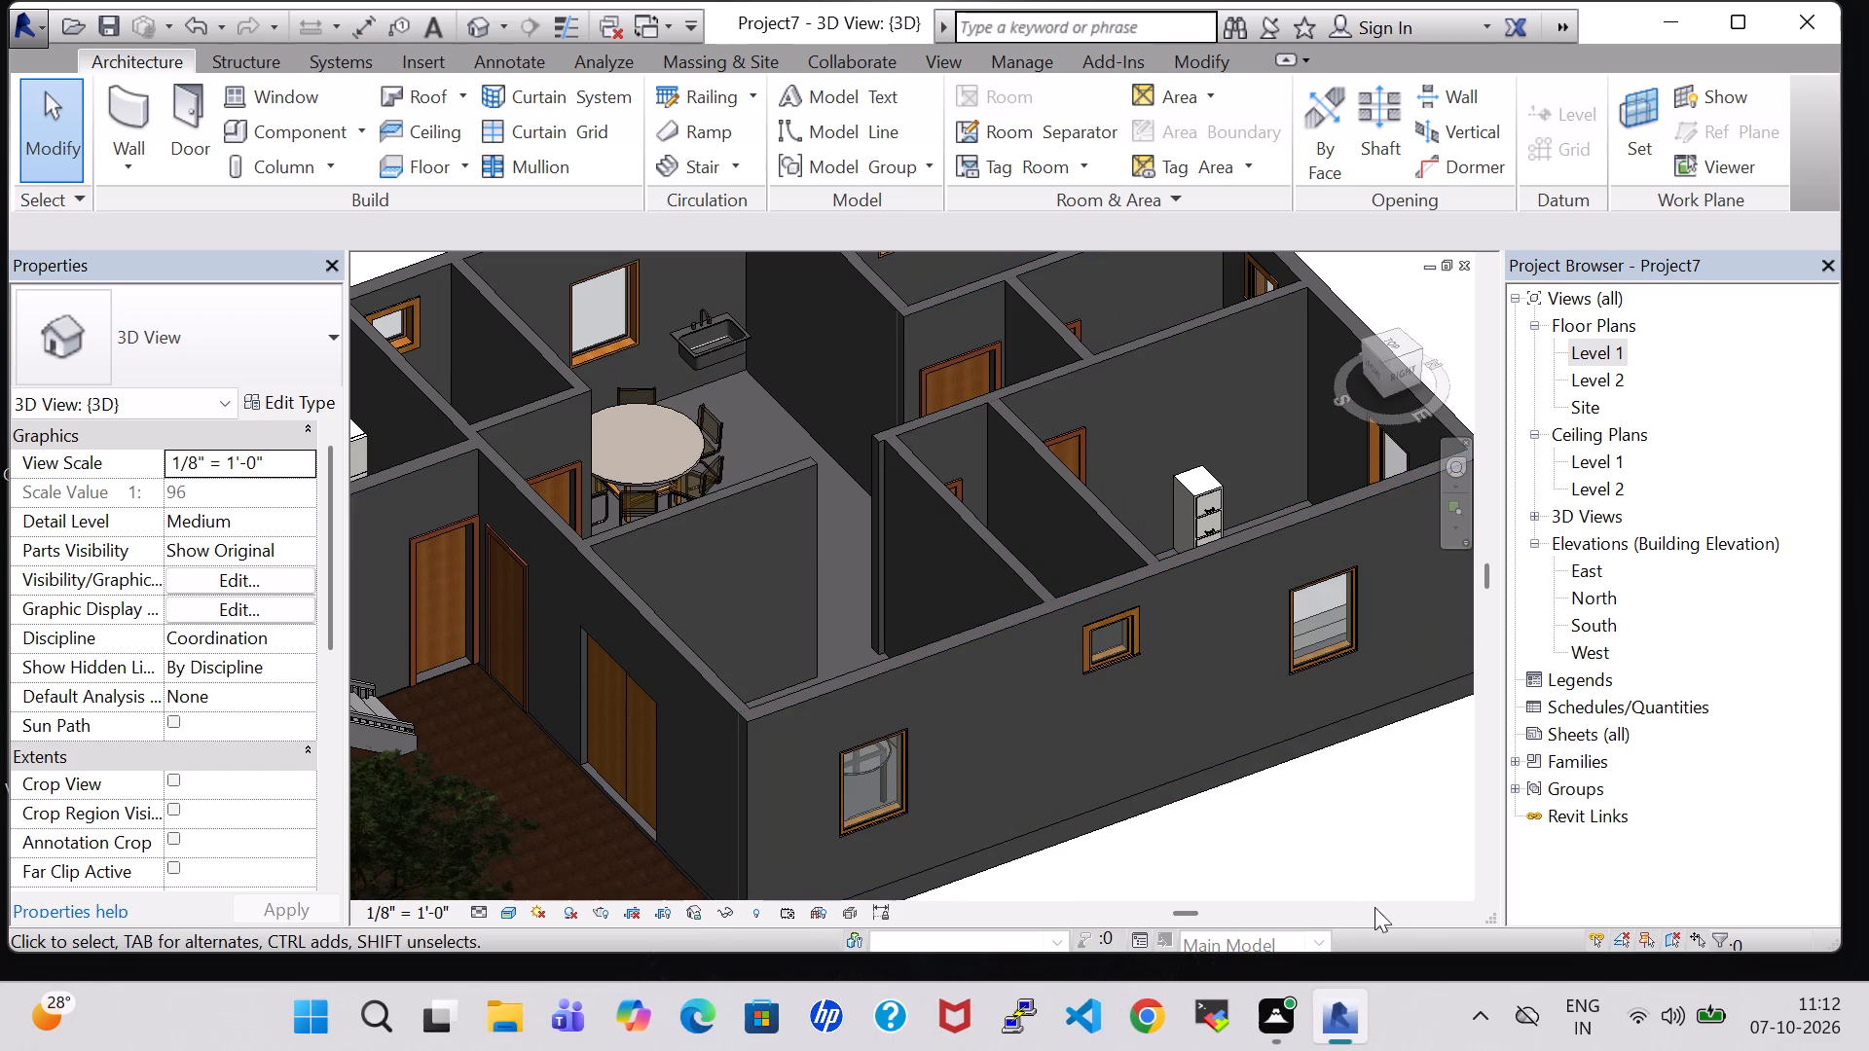
shift+middle_drag(1255, 434, 1263, 500)
shift+middle_drag(1217, 814, 1441, 880)
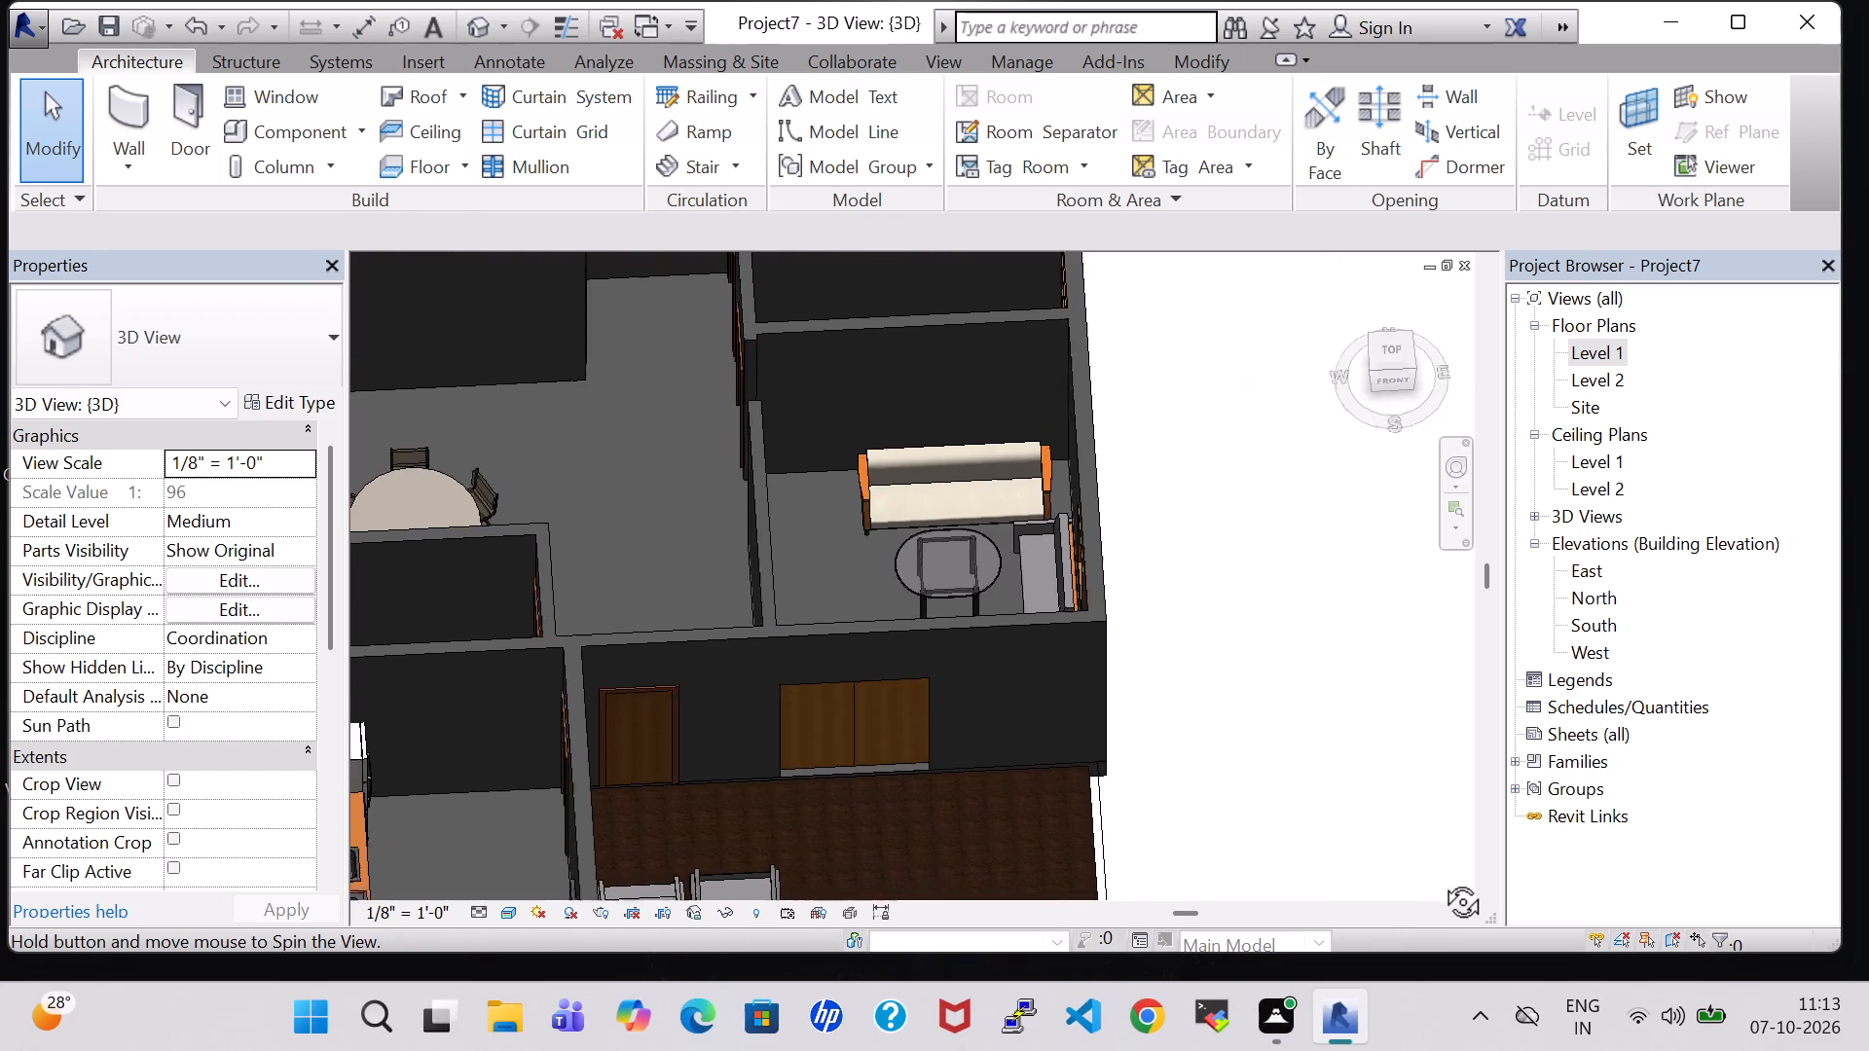
shift+middle_drag(1441, 880, 1446, 832)
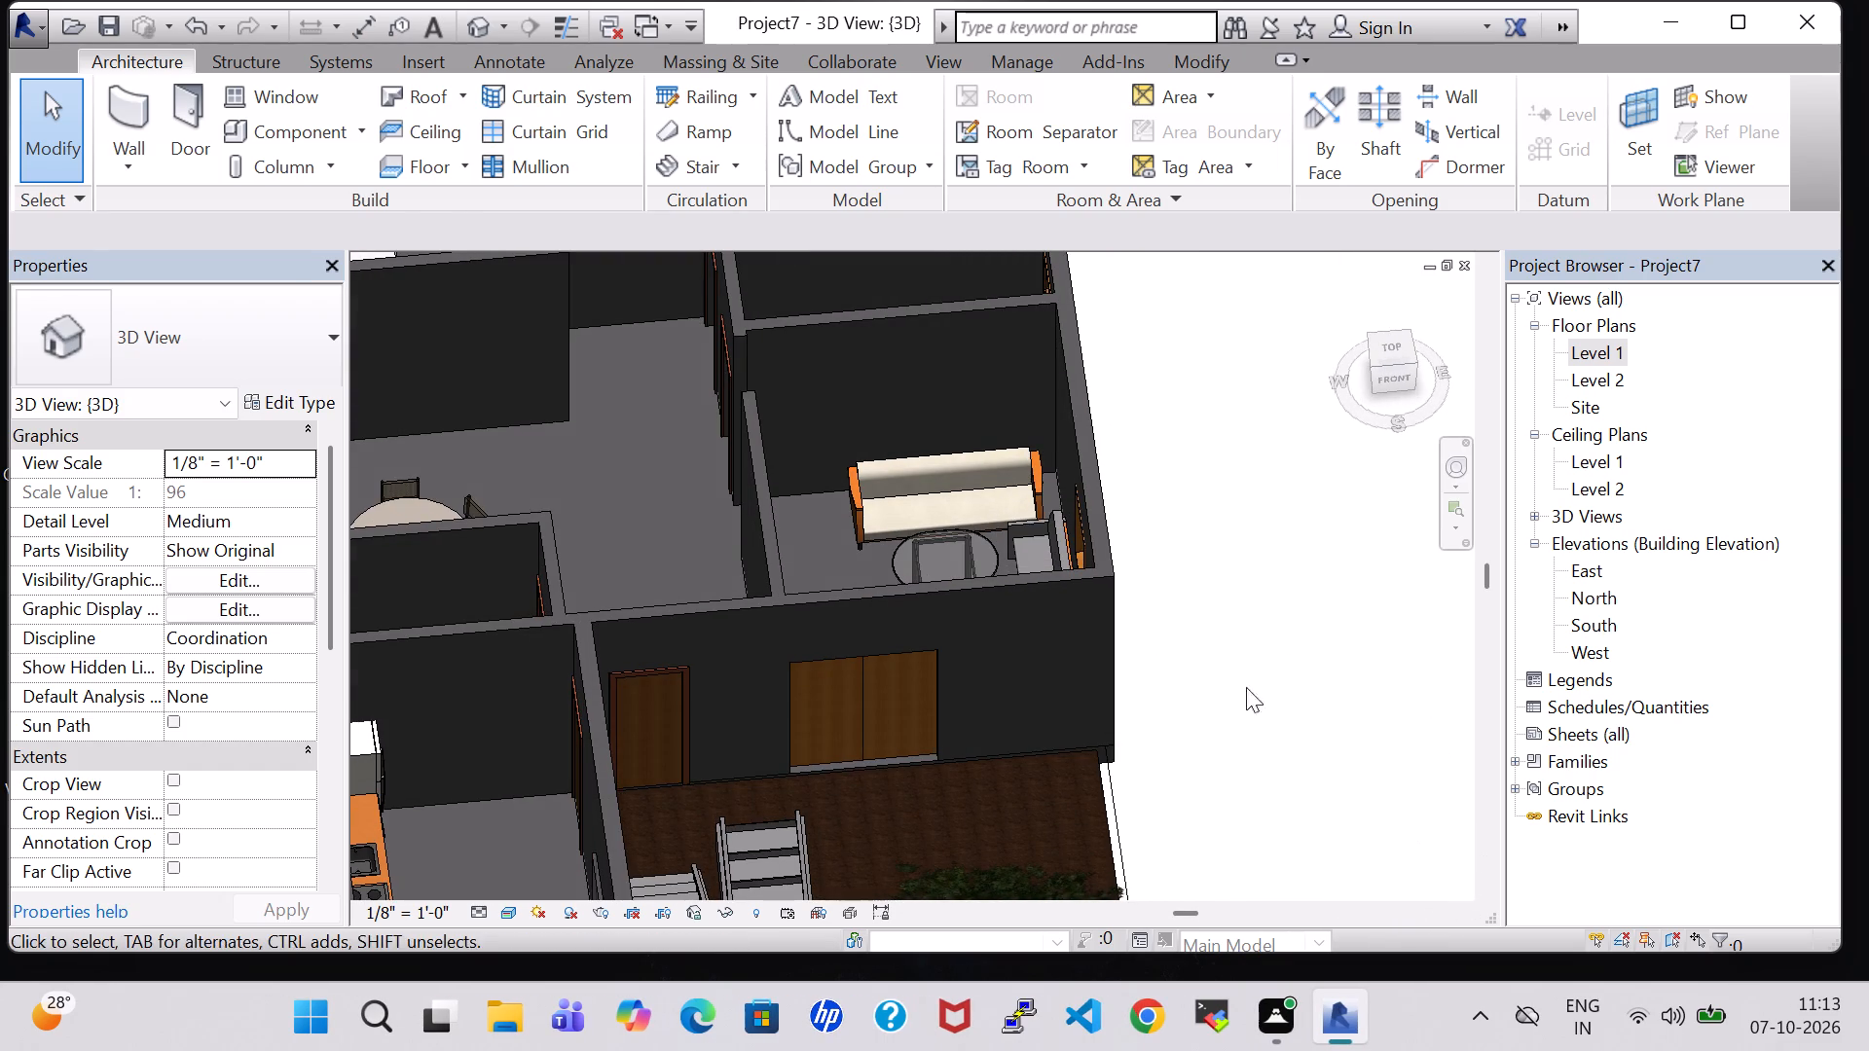
Delete the 32" flat screen TV from the living room in the 3D view.
shift+middle_drag(1211, 458, 1553, 579)
shift+scroll(1211, 458, up, 1)
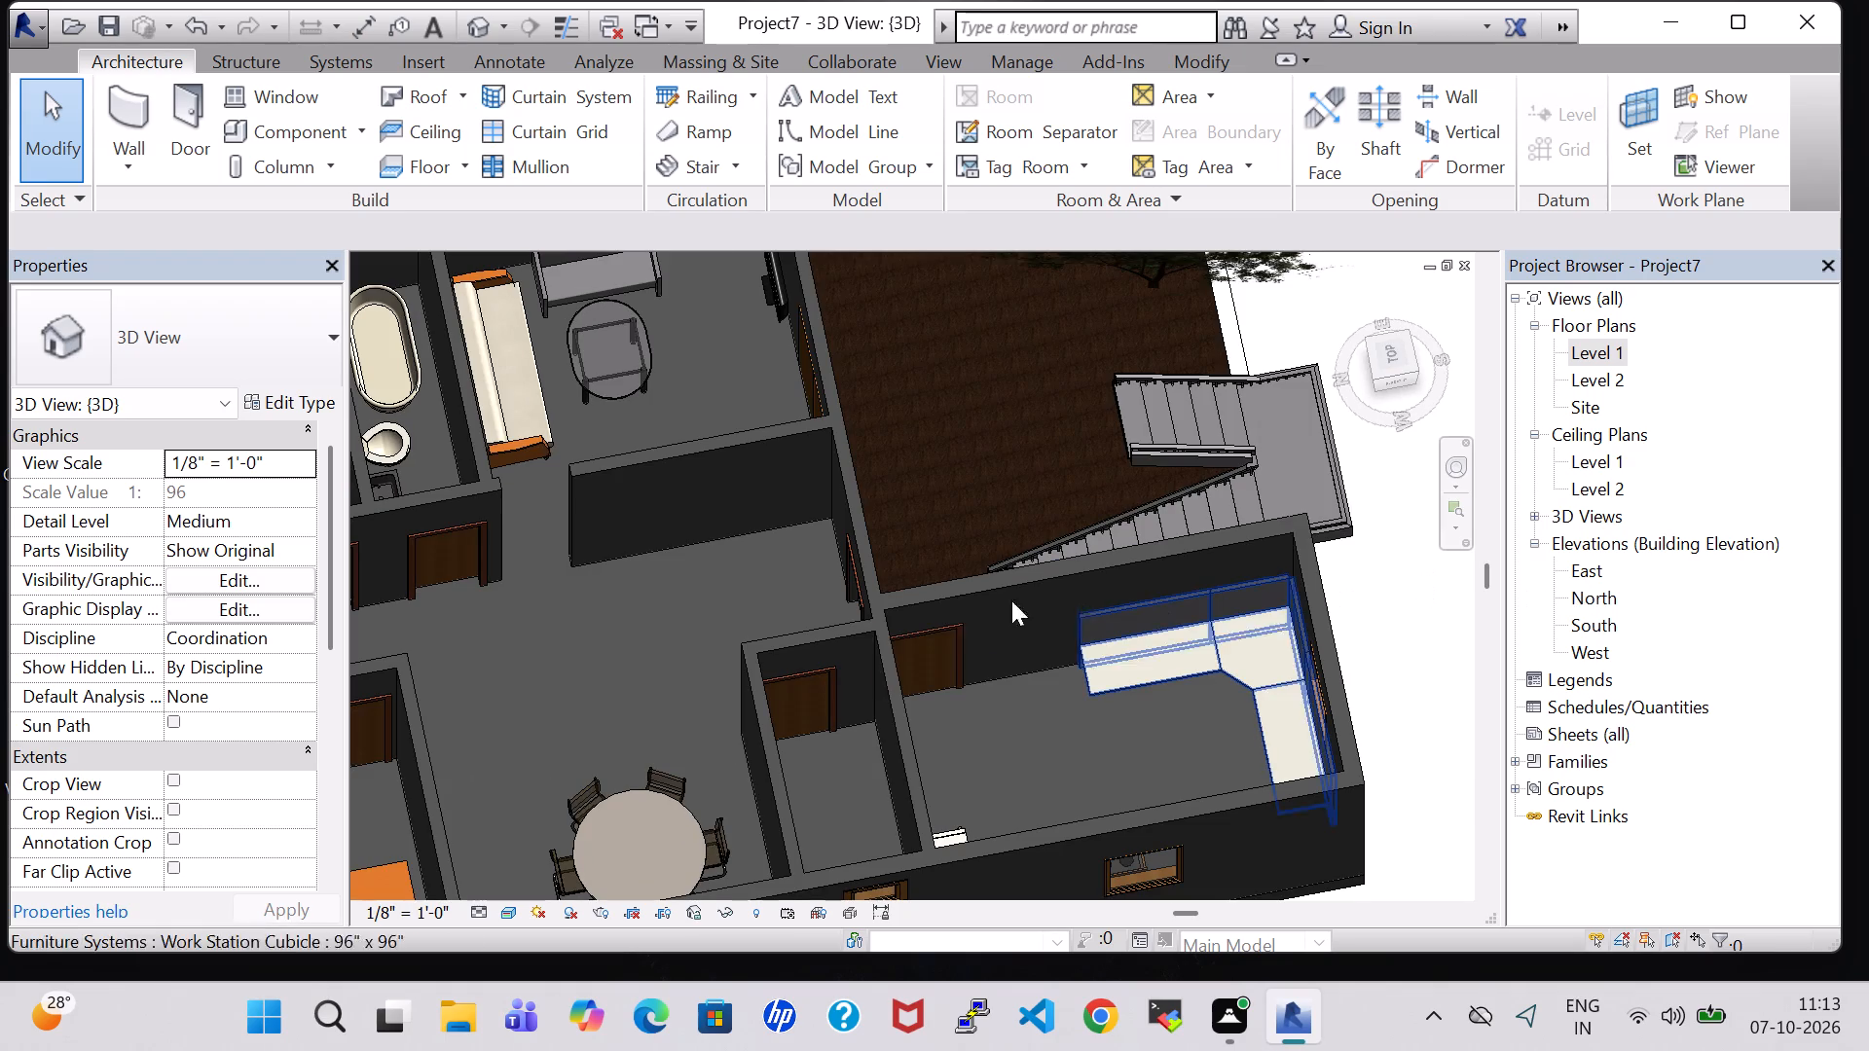
shift+middle_drag(767, 576, 879, 417)
shift+middle_drag(894, 414, 916, 408)
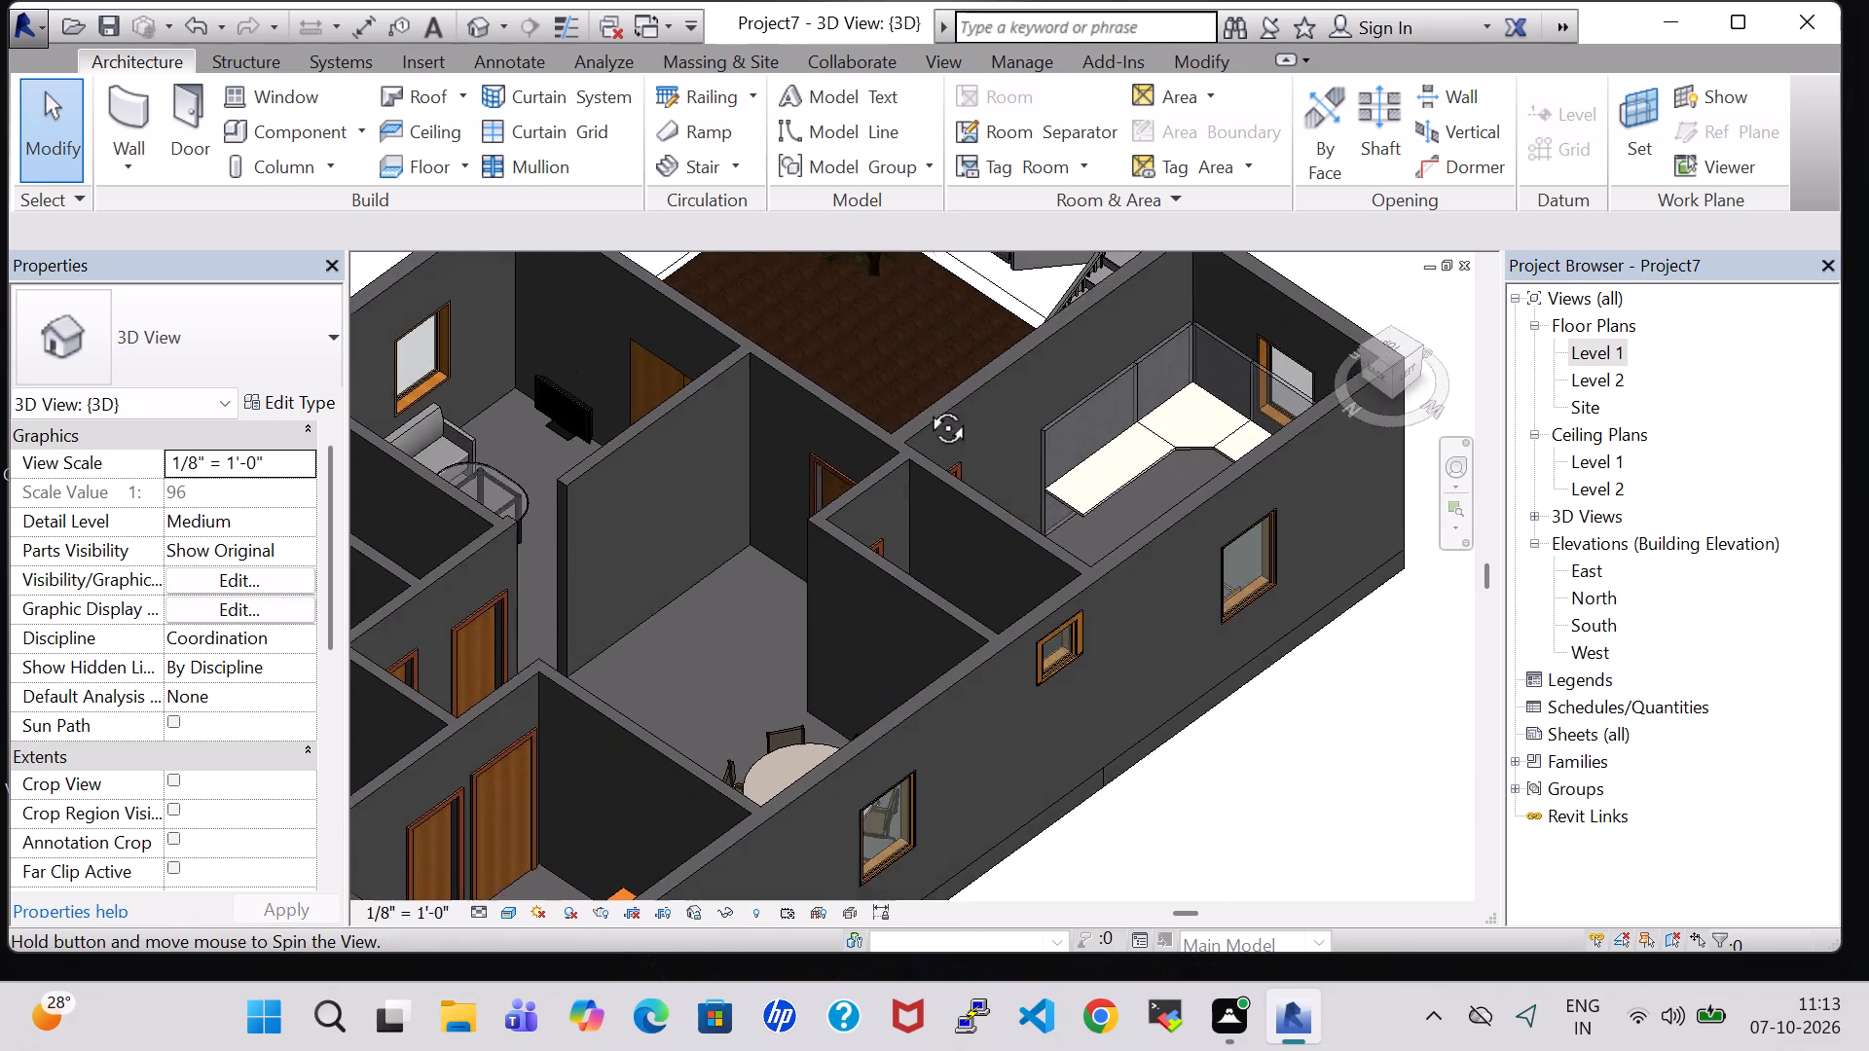
click(532, 394)
key(Delete)
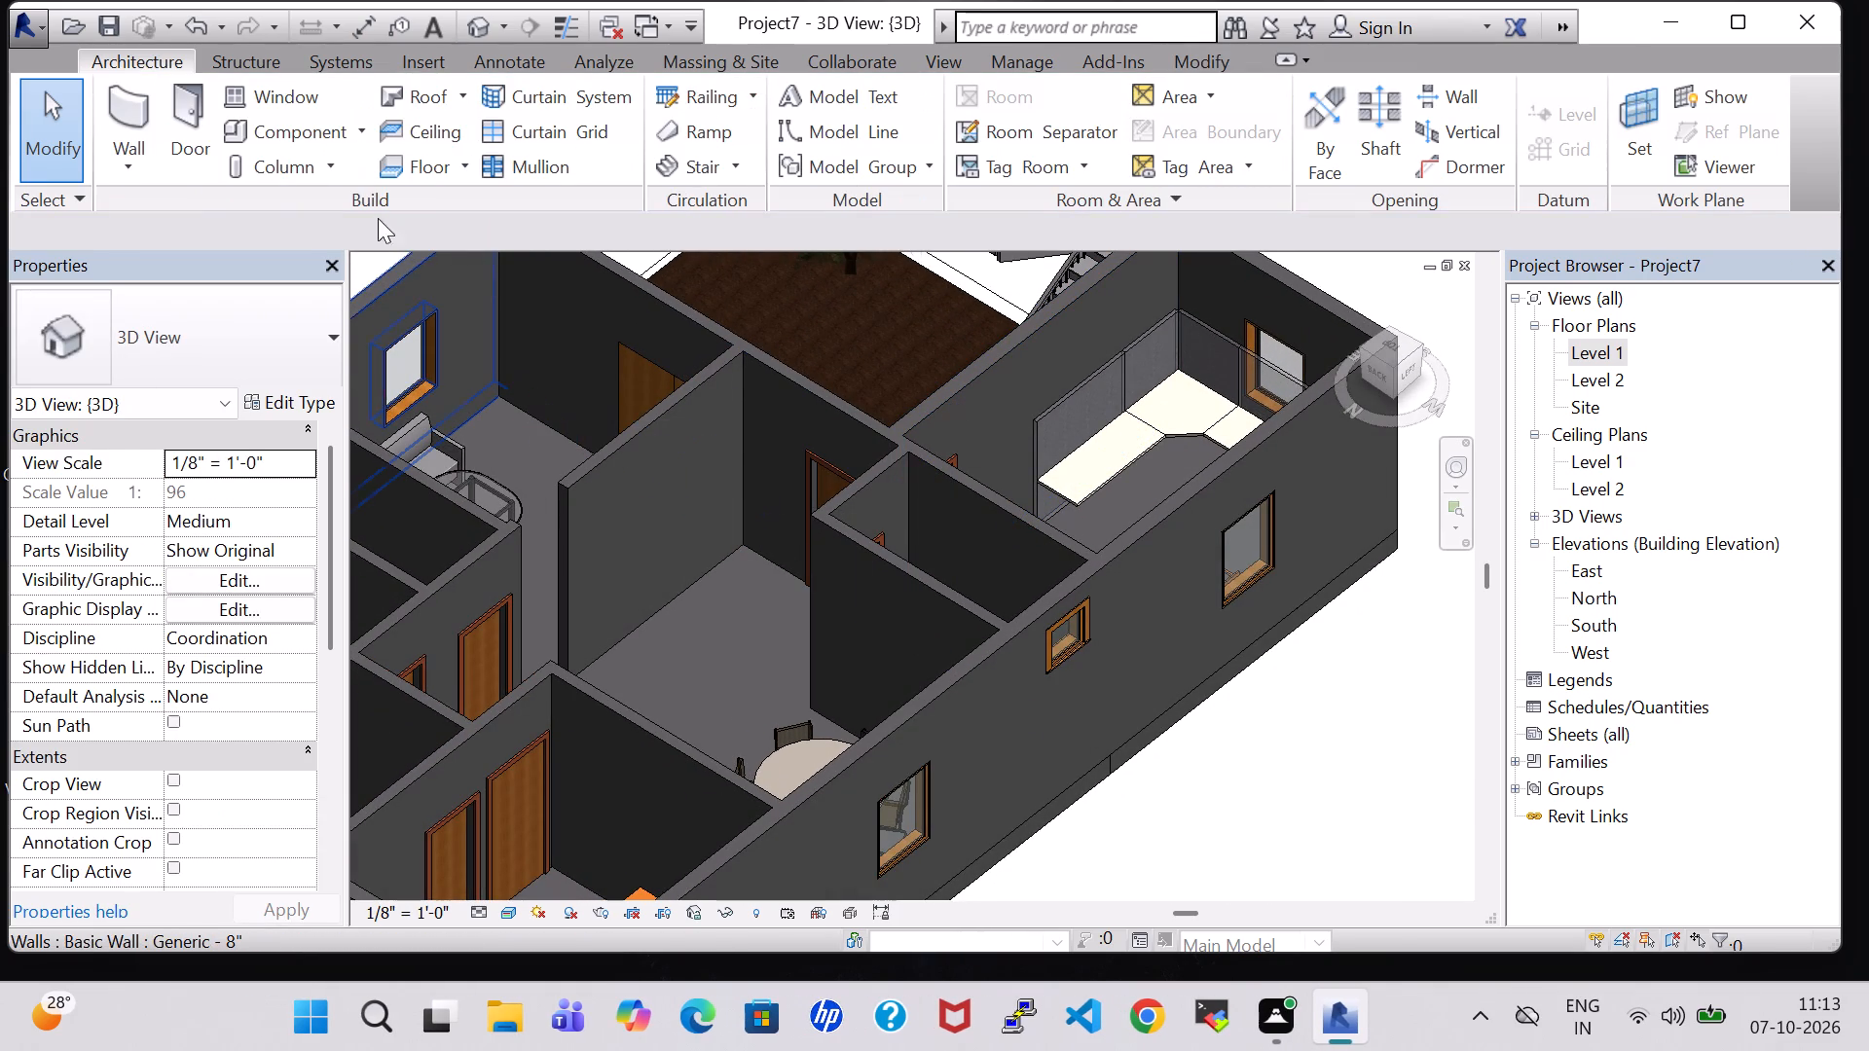
Load the TV Stand family from the Furniture library for component placement on the Level 1 floor plan.
double_click(1610, 360)
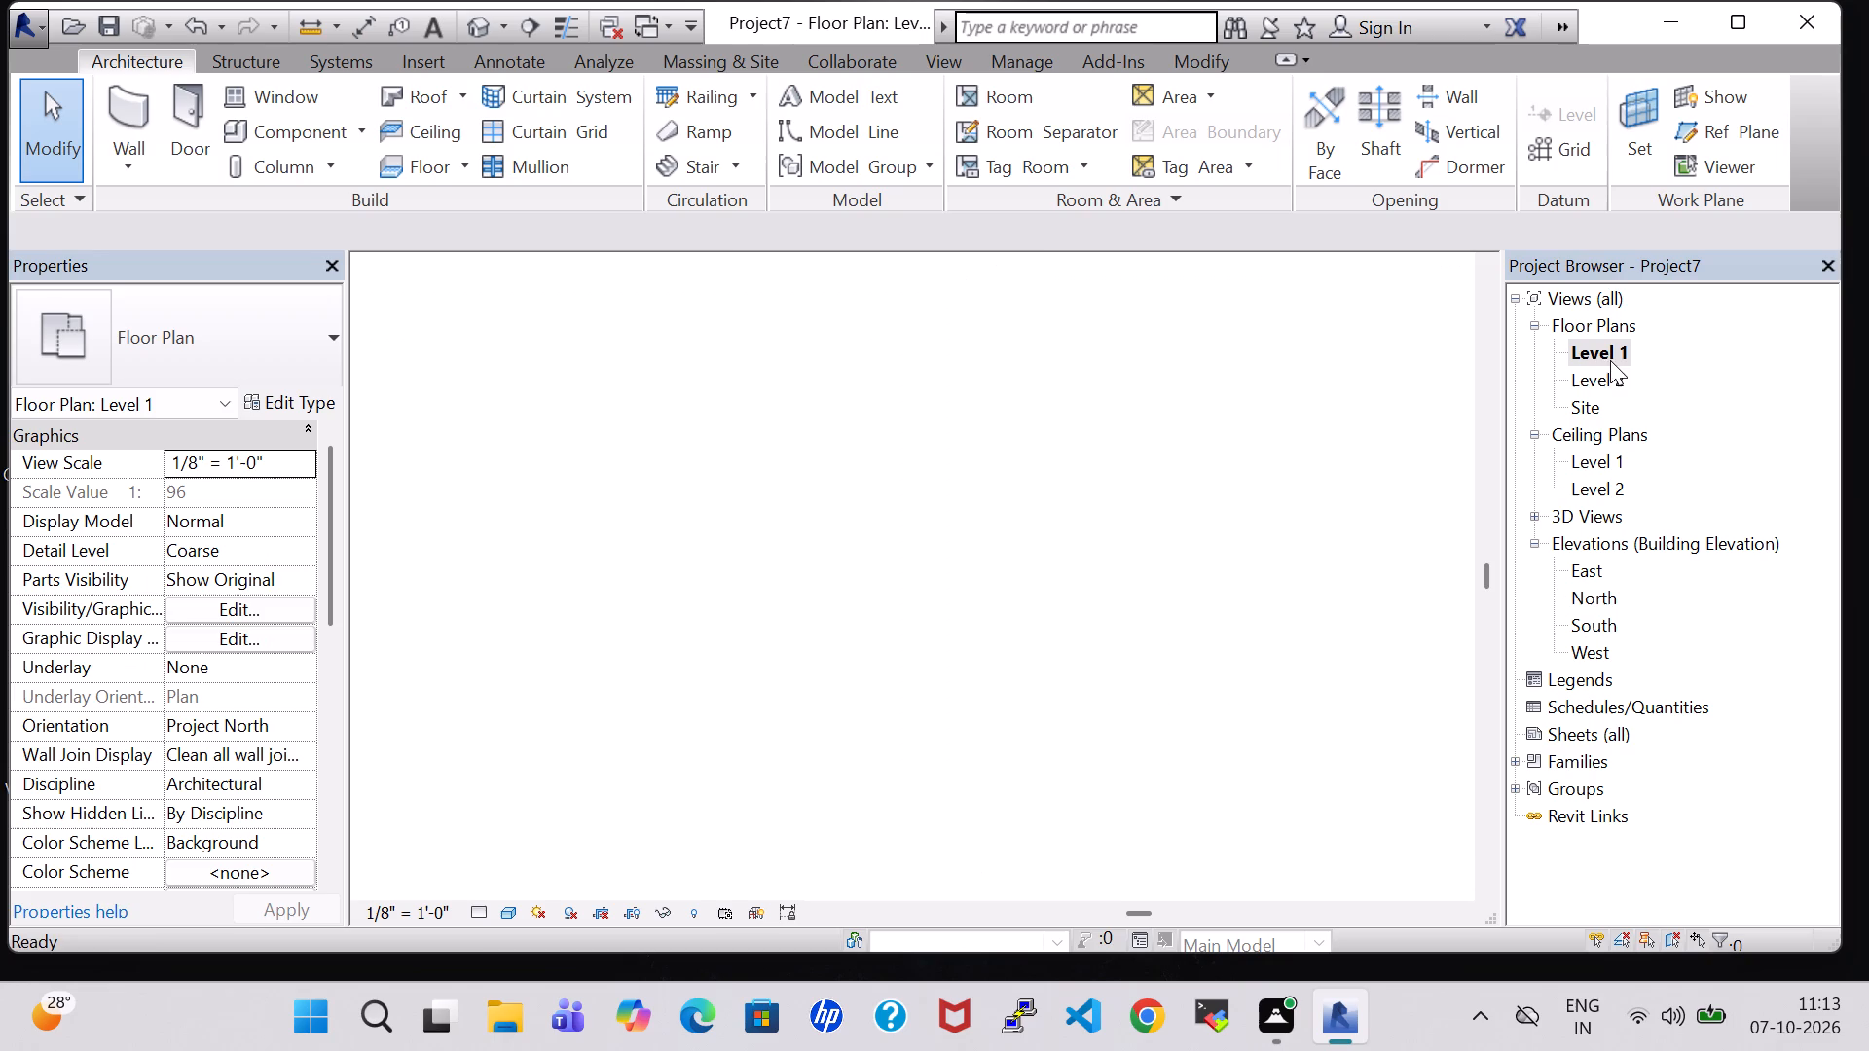
click(288, 115)
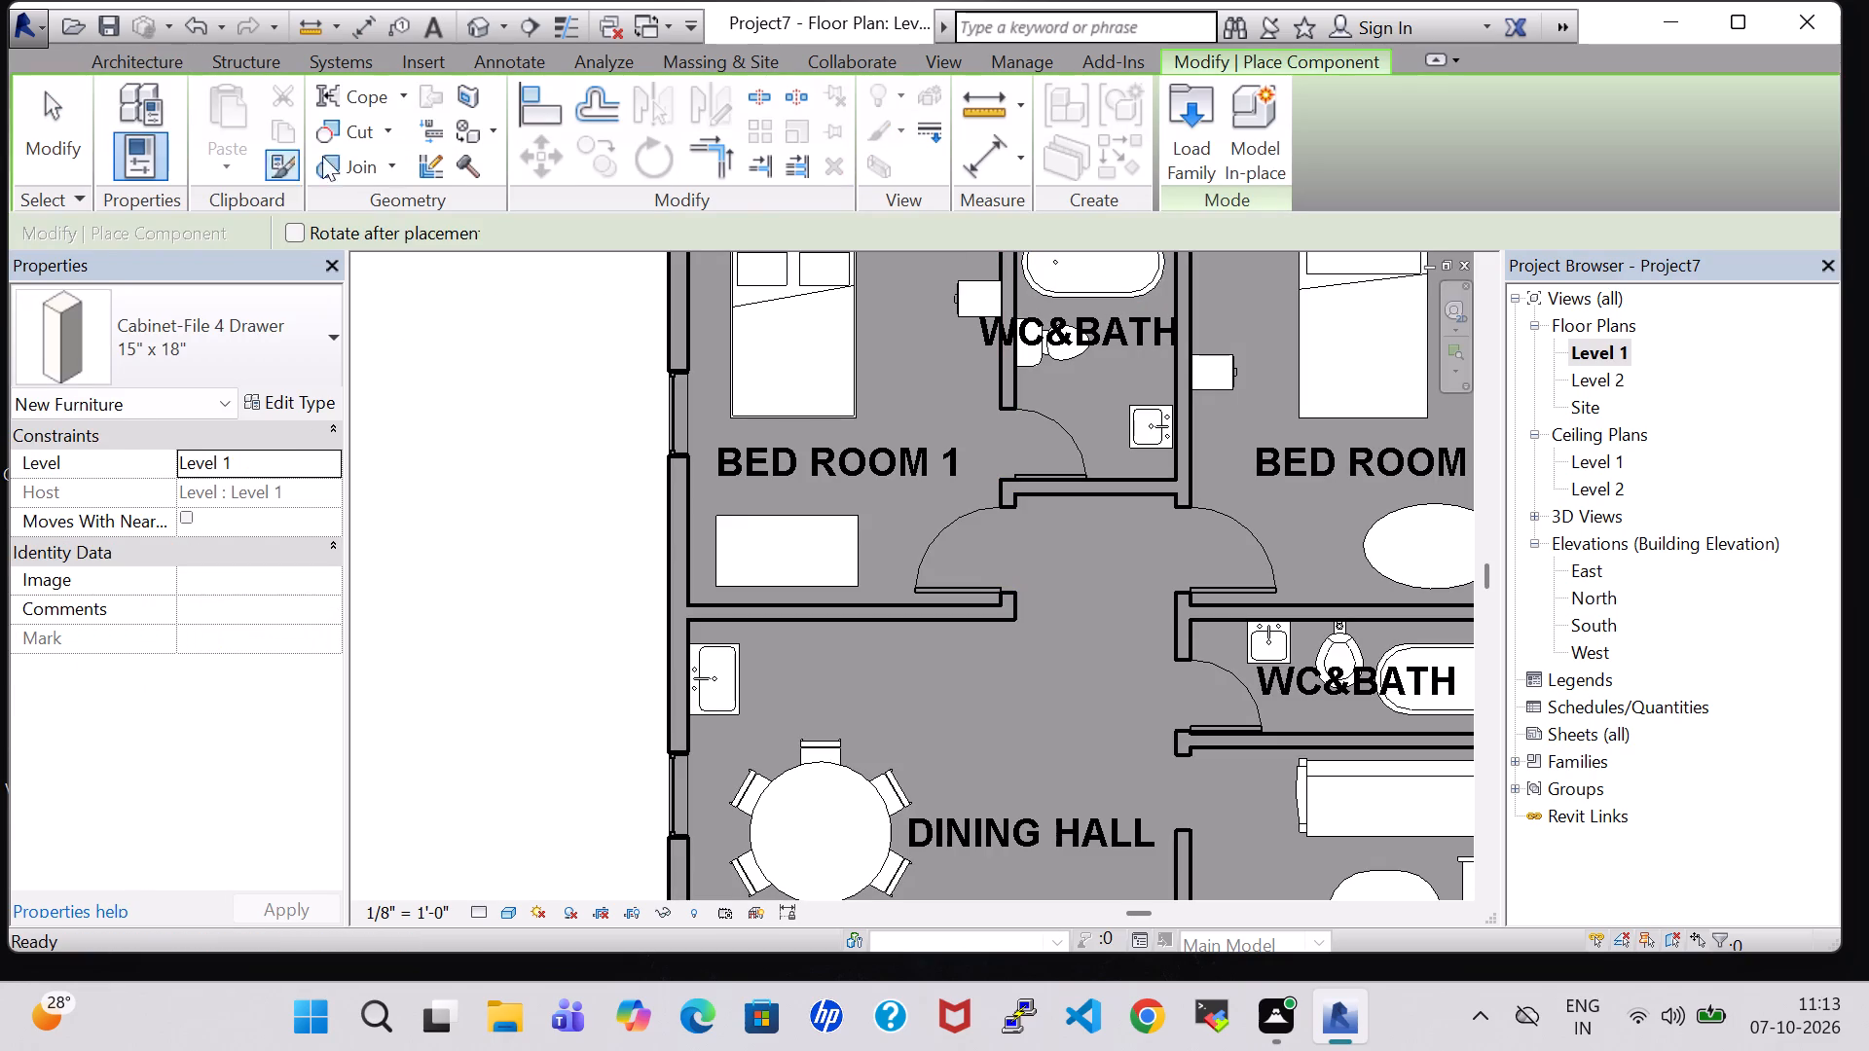
click(1172, 115)
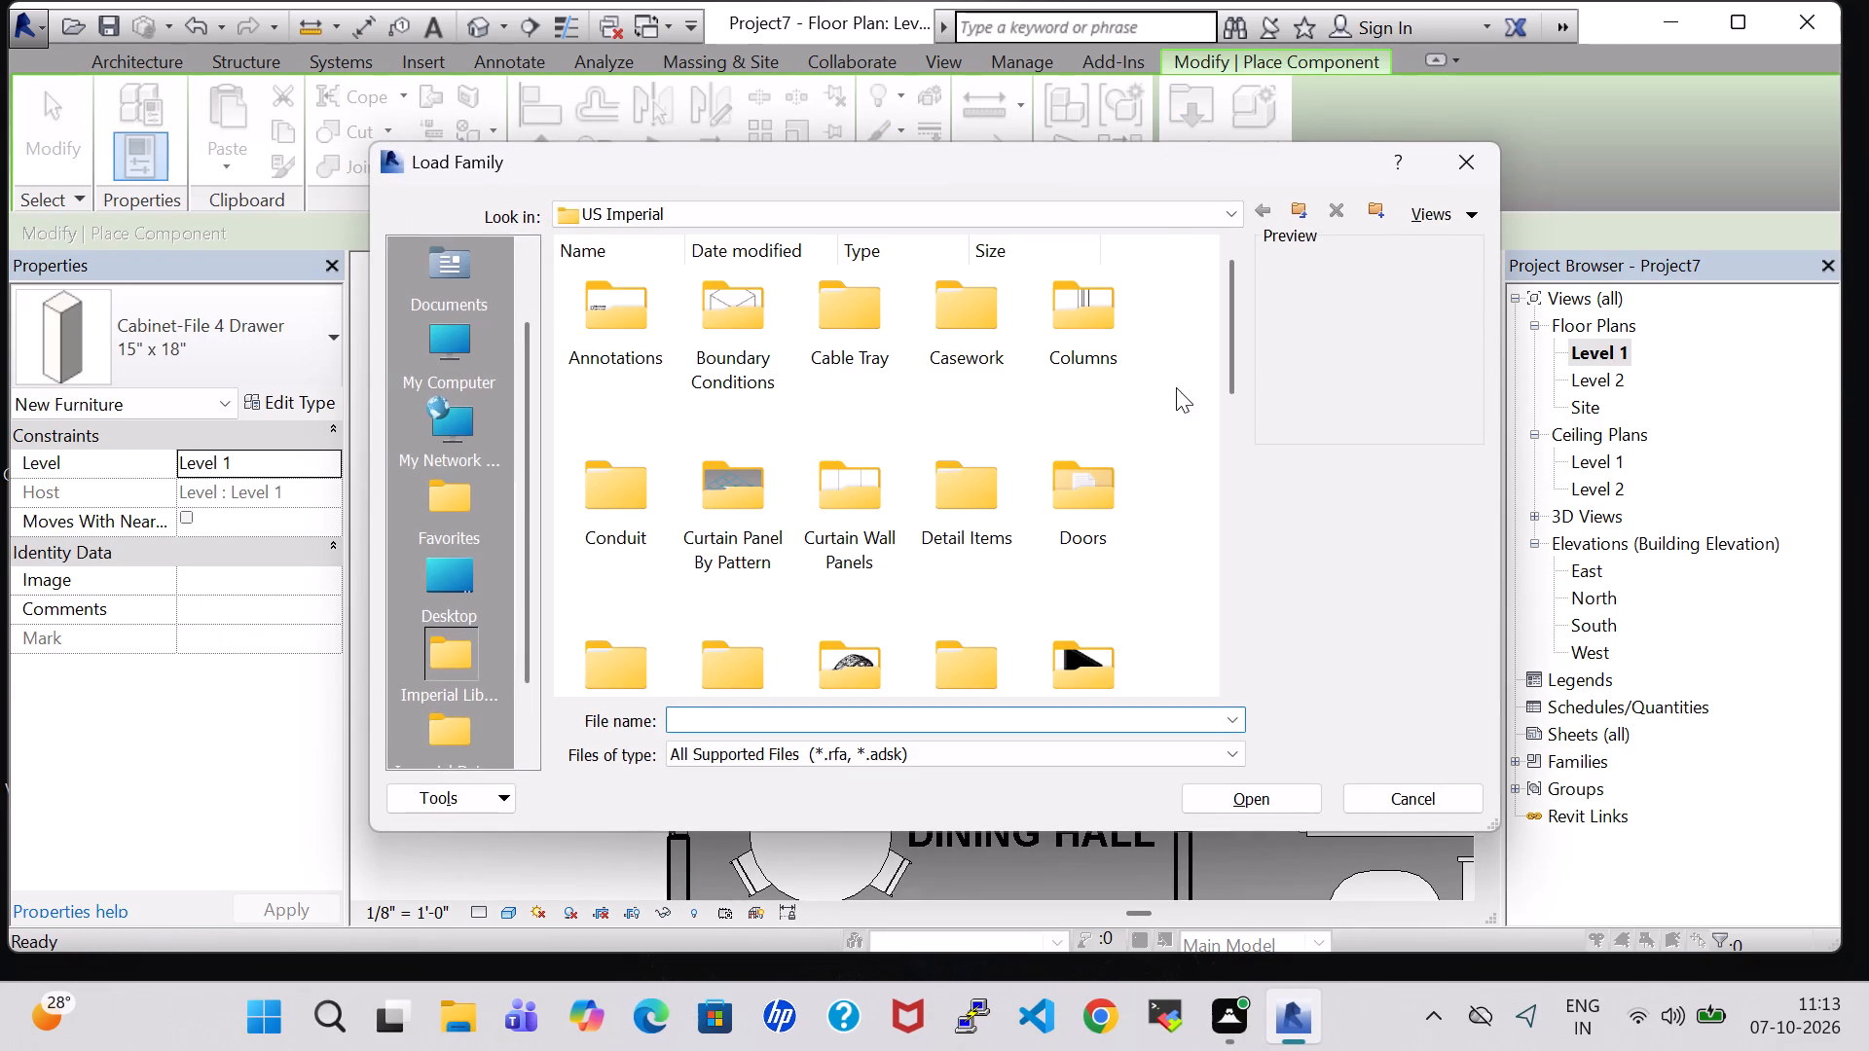
double_click(1053, 670)
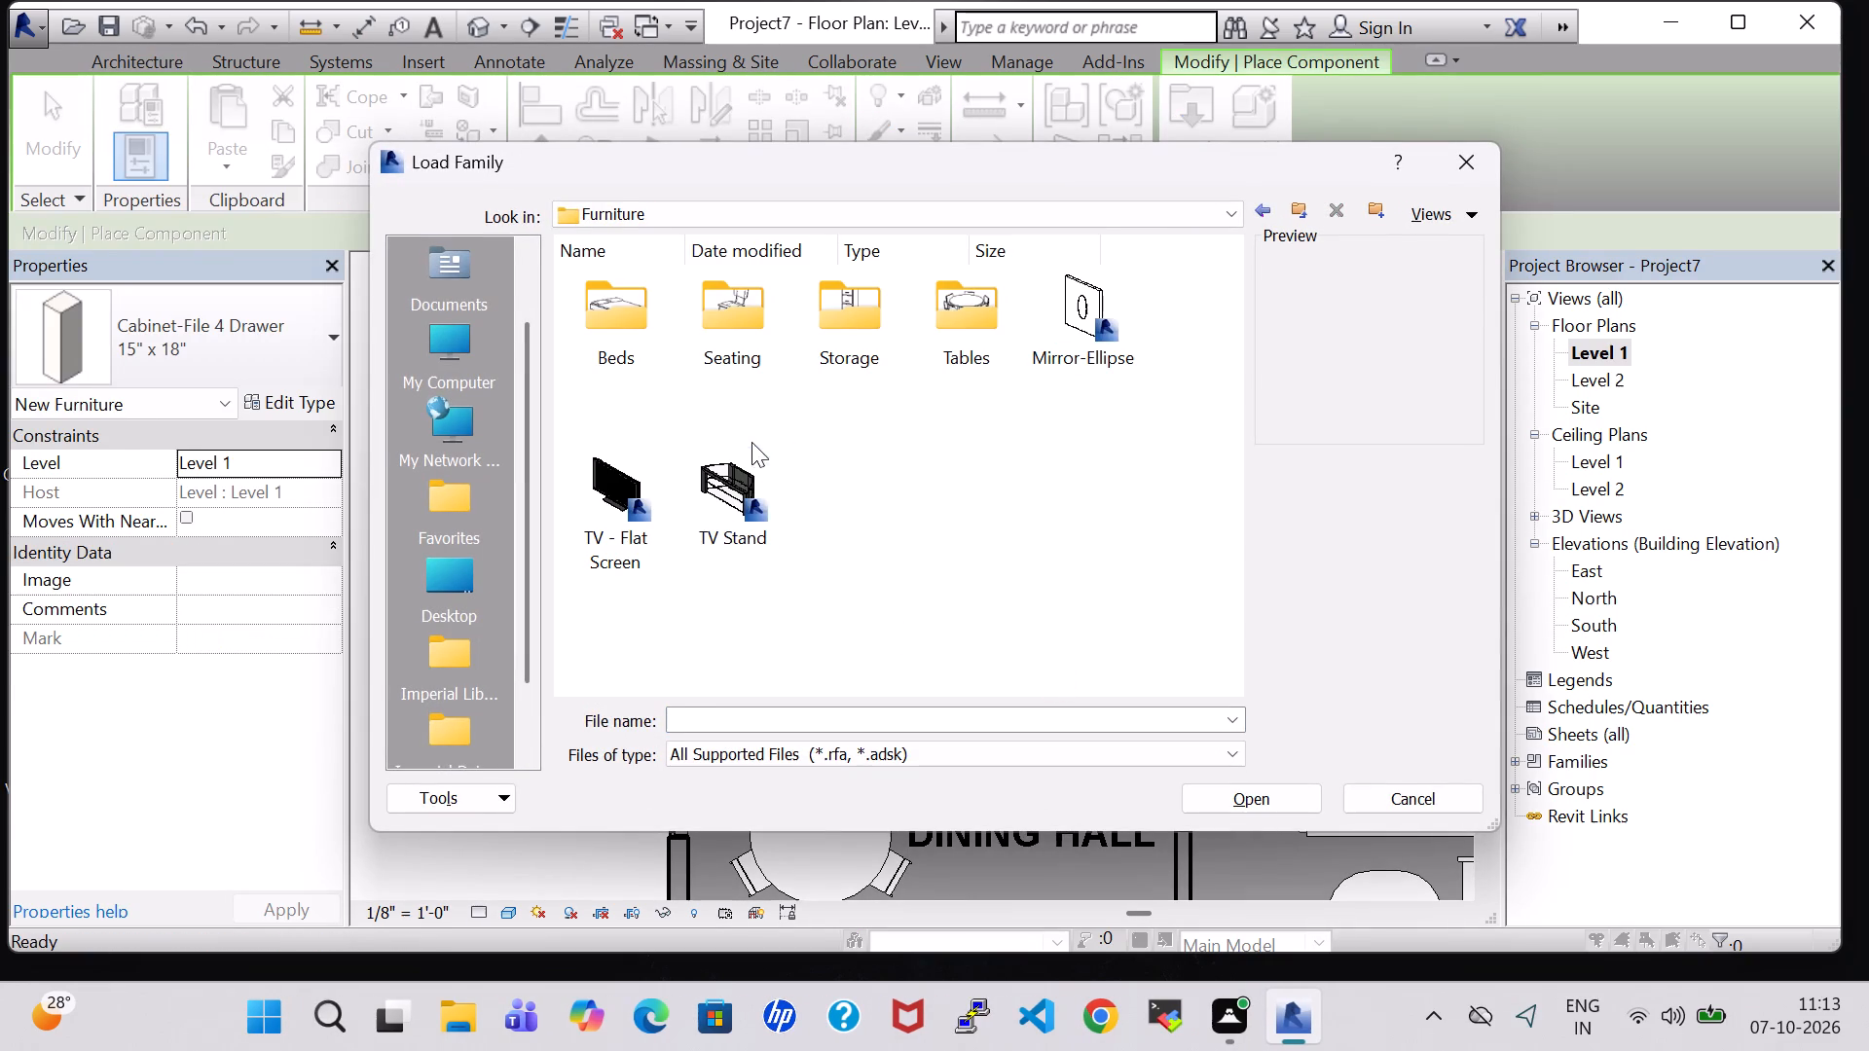
click(742, 460)
click(1225, 802)
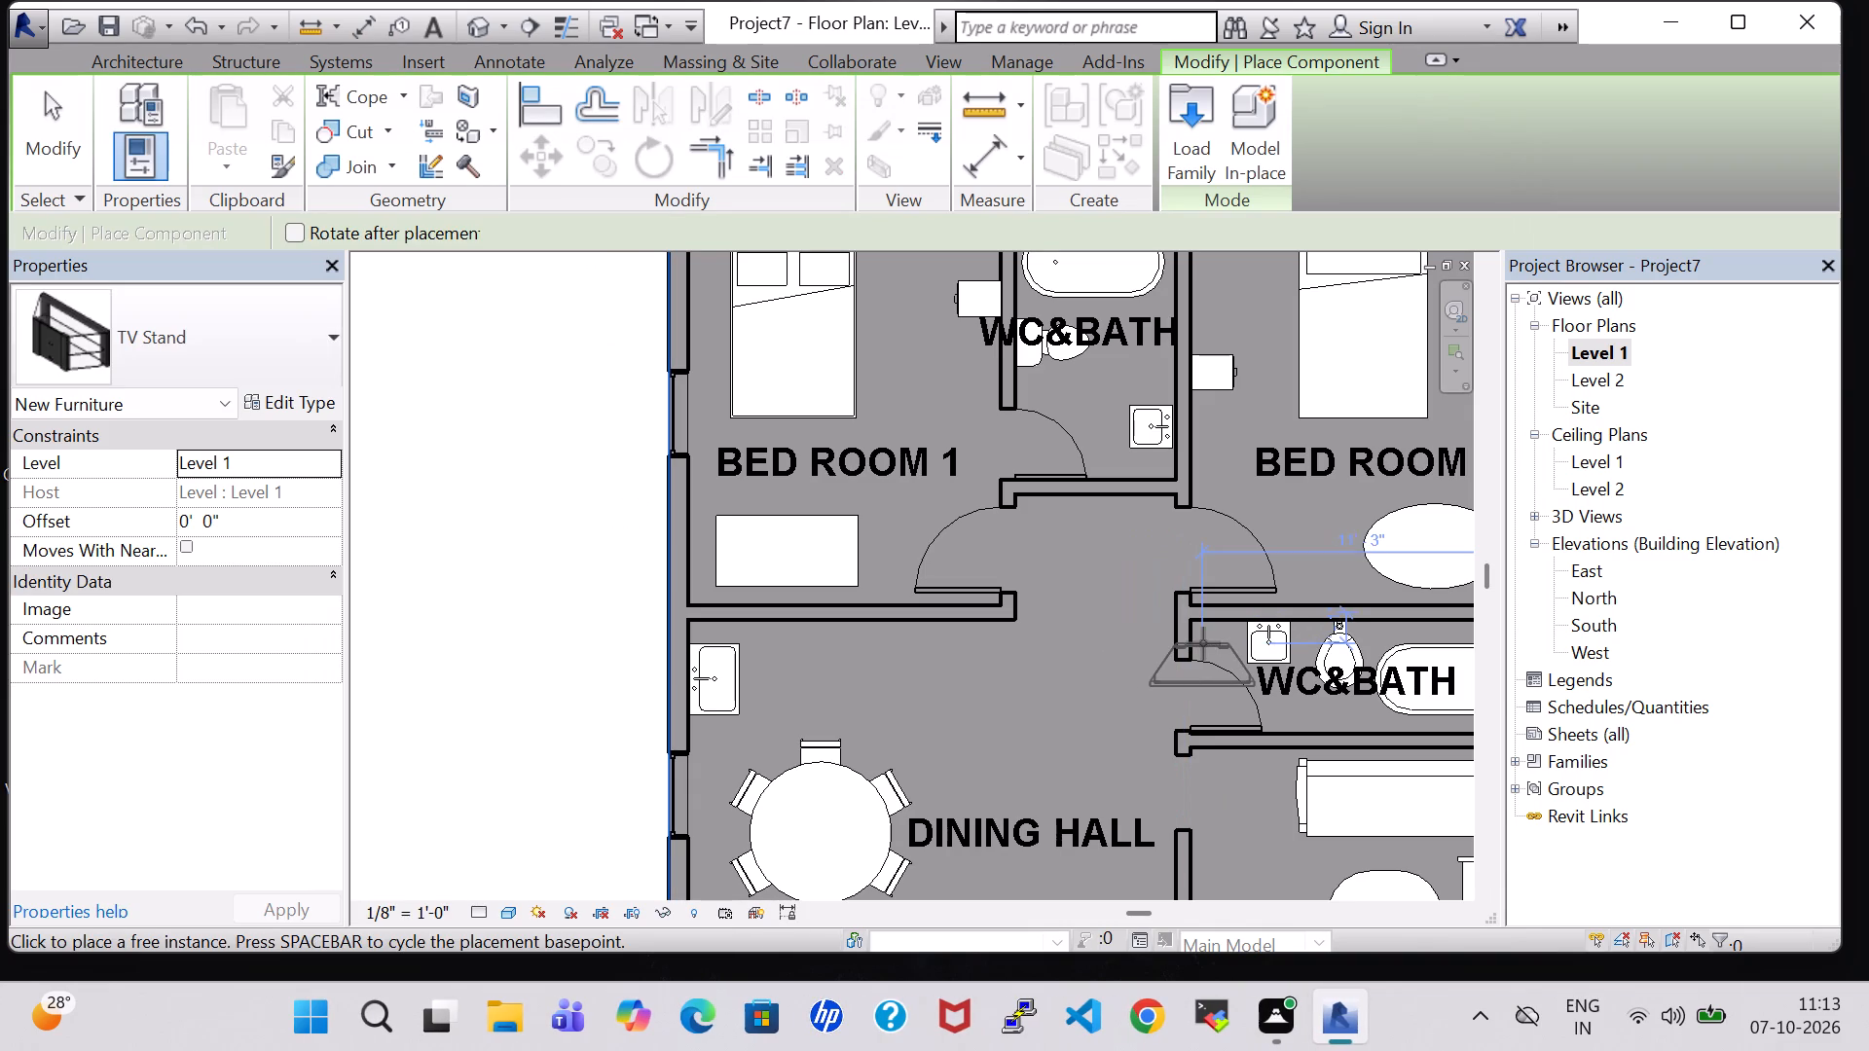
Place the TV stand, rotated 180°, inside the LIVING ROOM with its back to the wall beside the double entrance door.
key(space)
key(space)
middle_drag(1203, 643, 786, 566)
middle_drag(967, 838, 1048, 342)
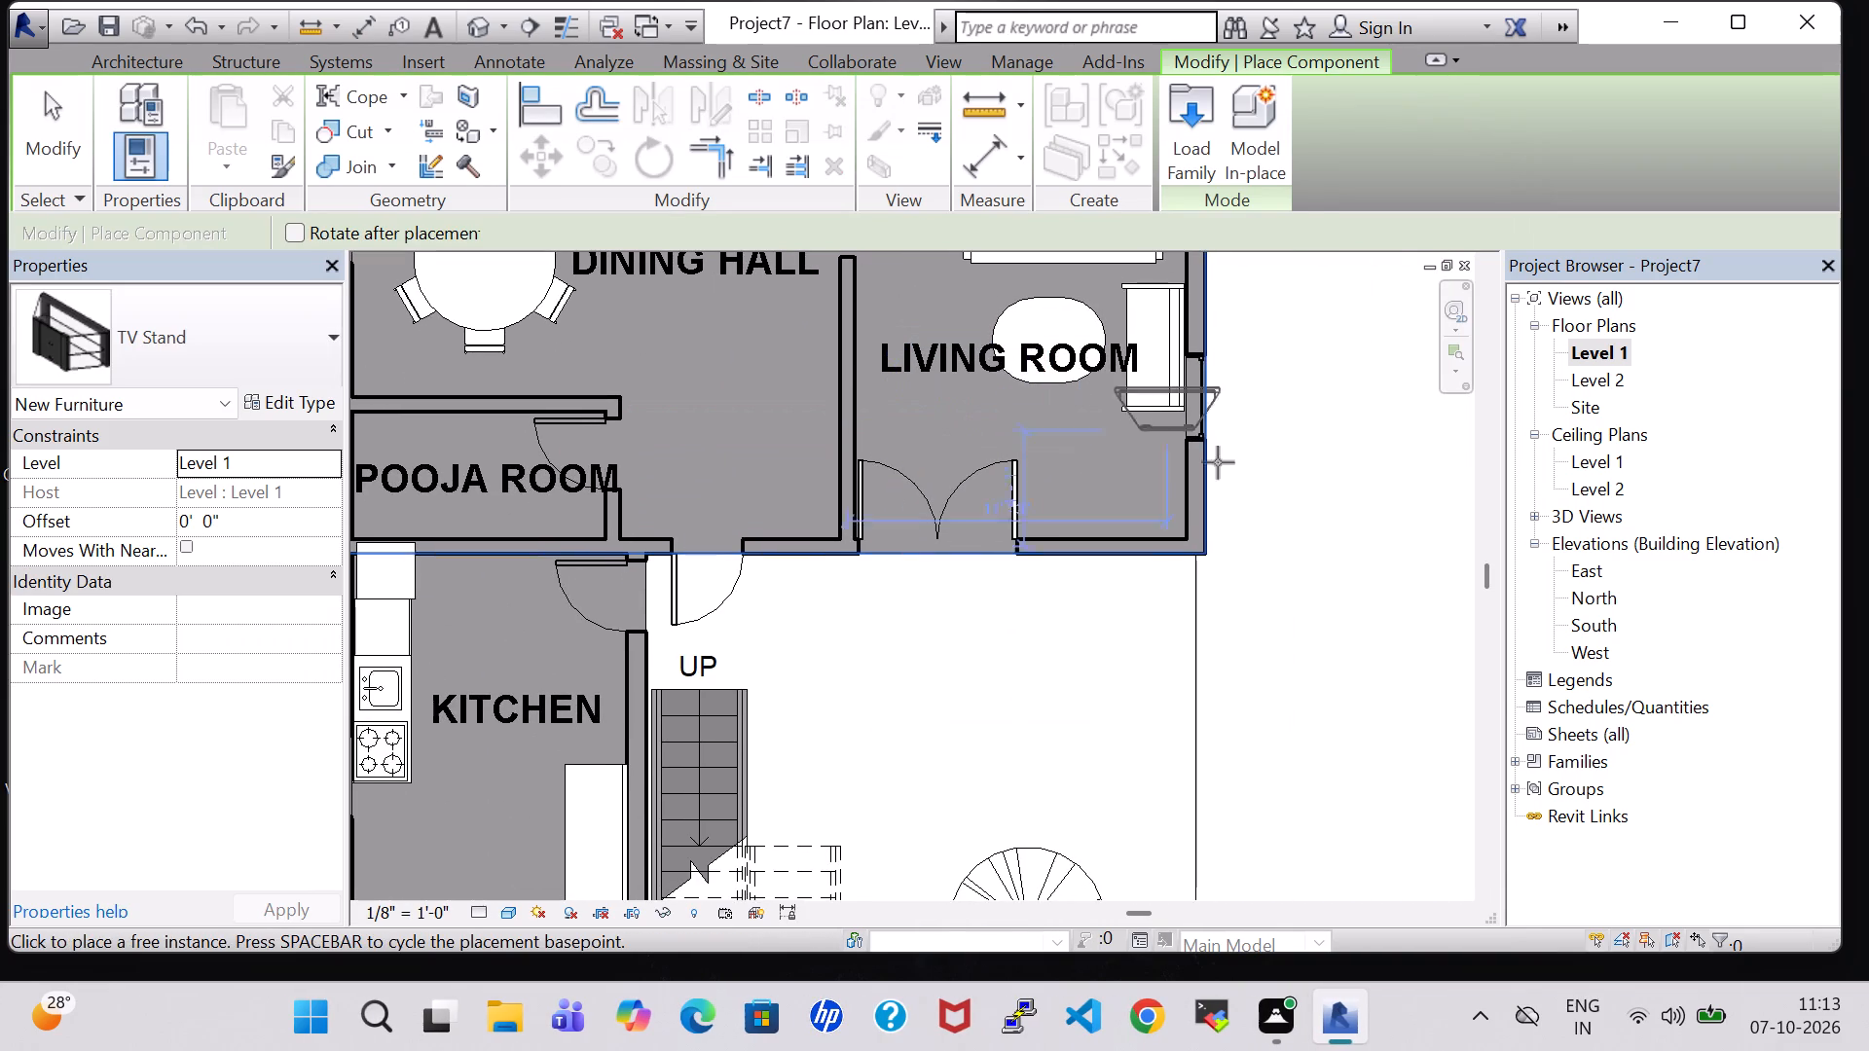
click(1114, 538)
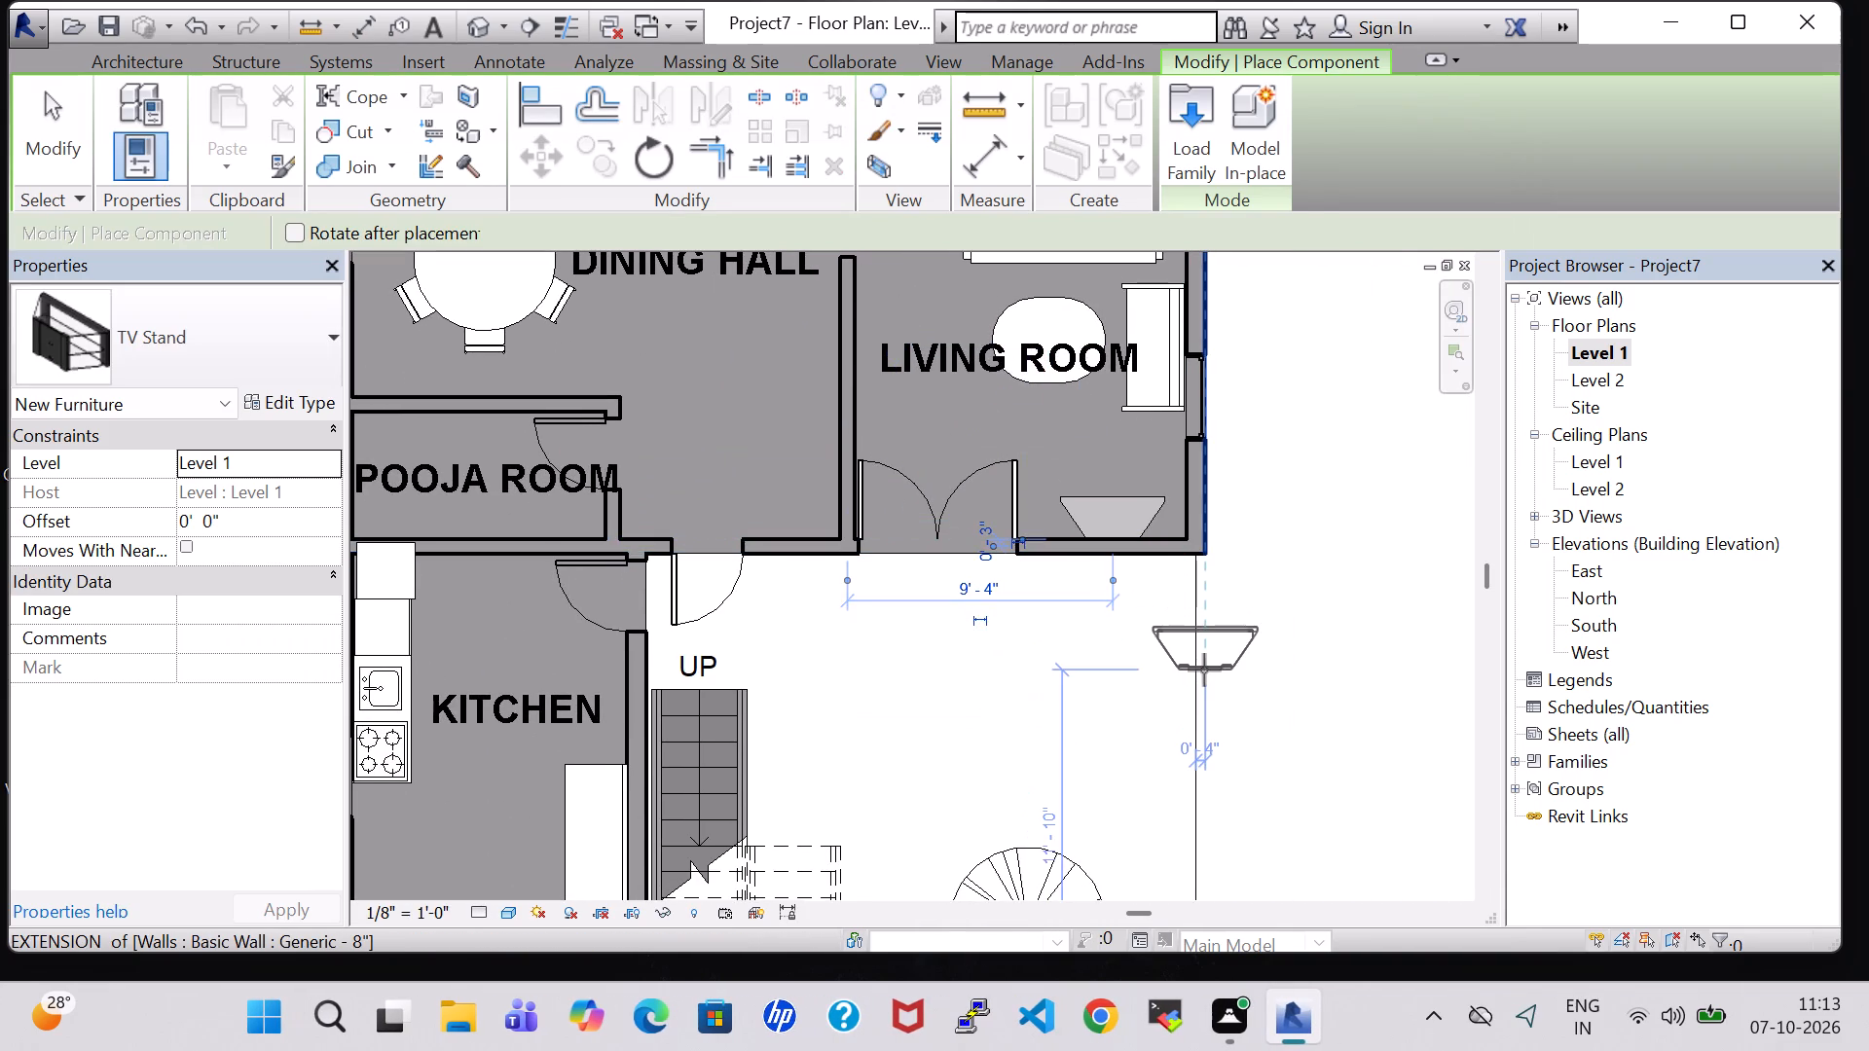
key(Escape)
key(Escape)
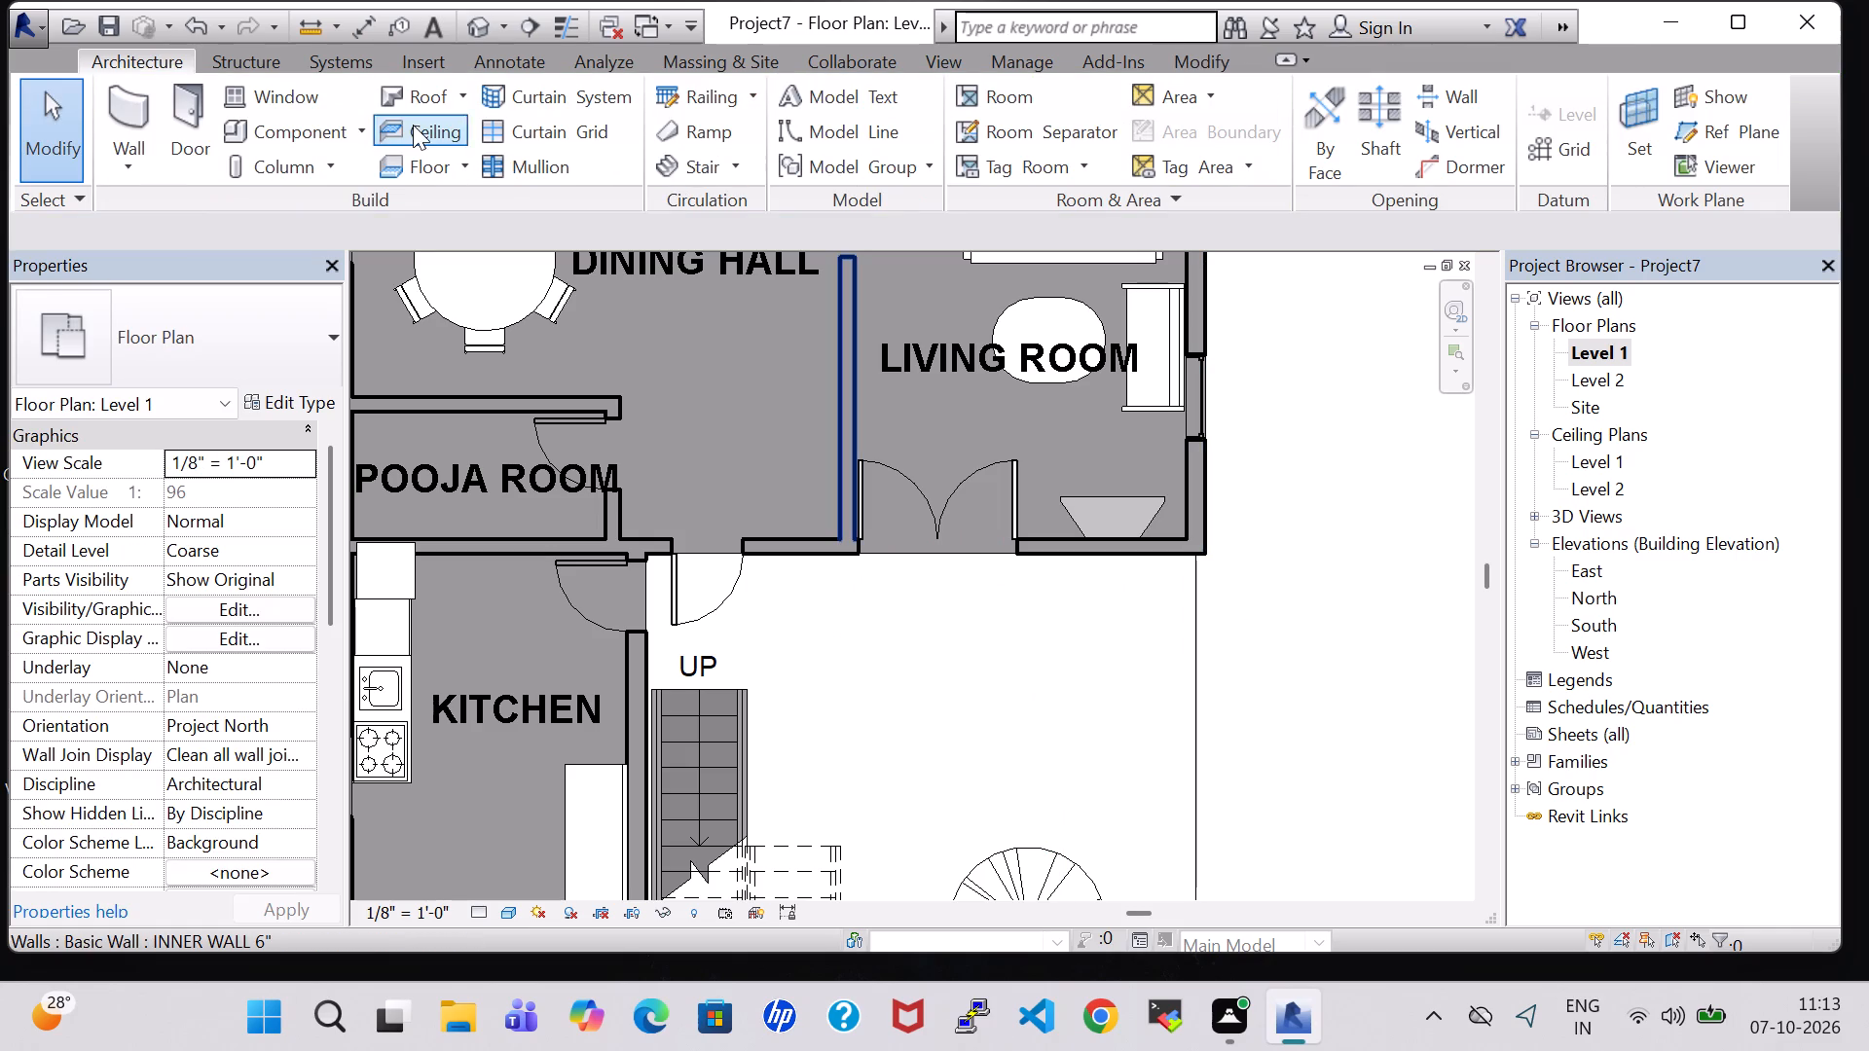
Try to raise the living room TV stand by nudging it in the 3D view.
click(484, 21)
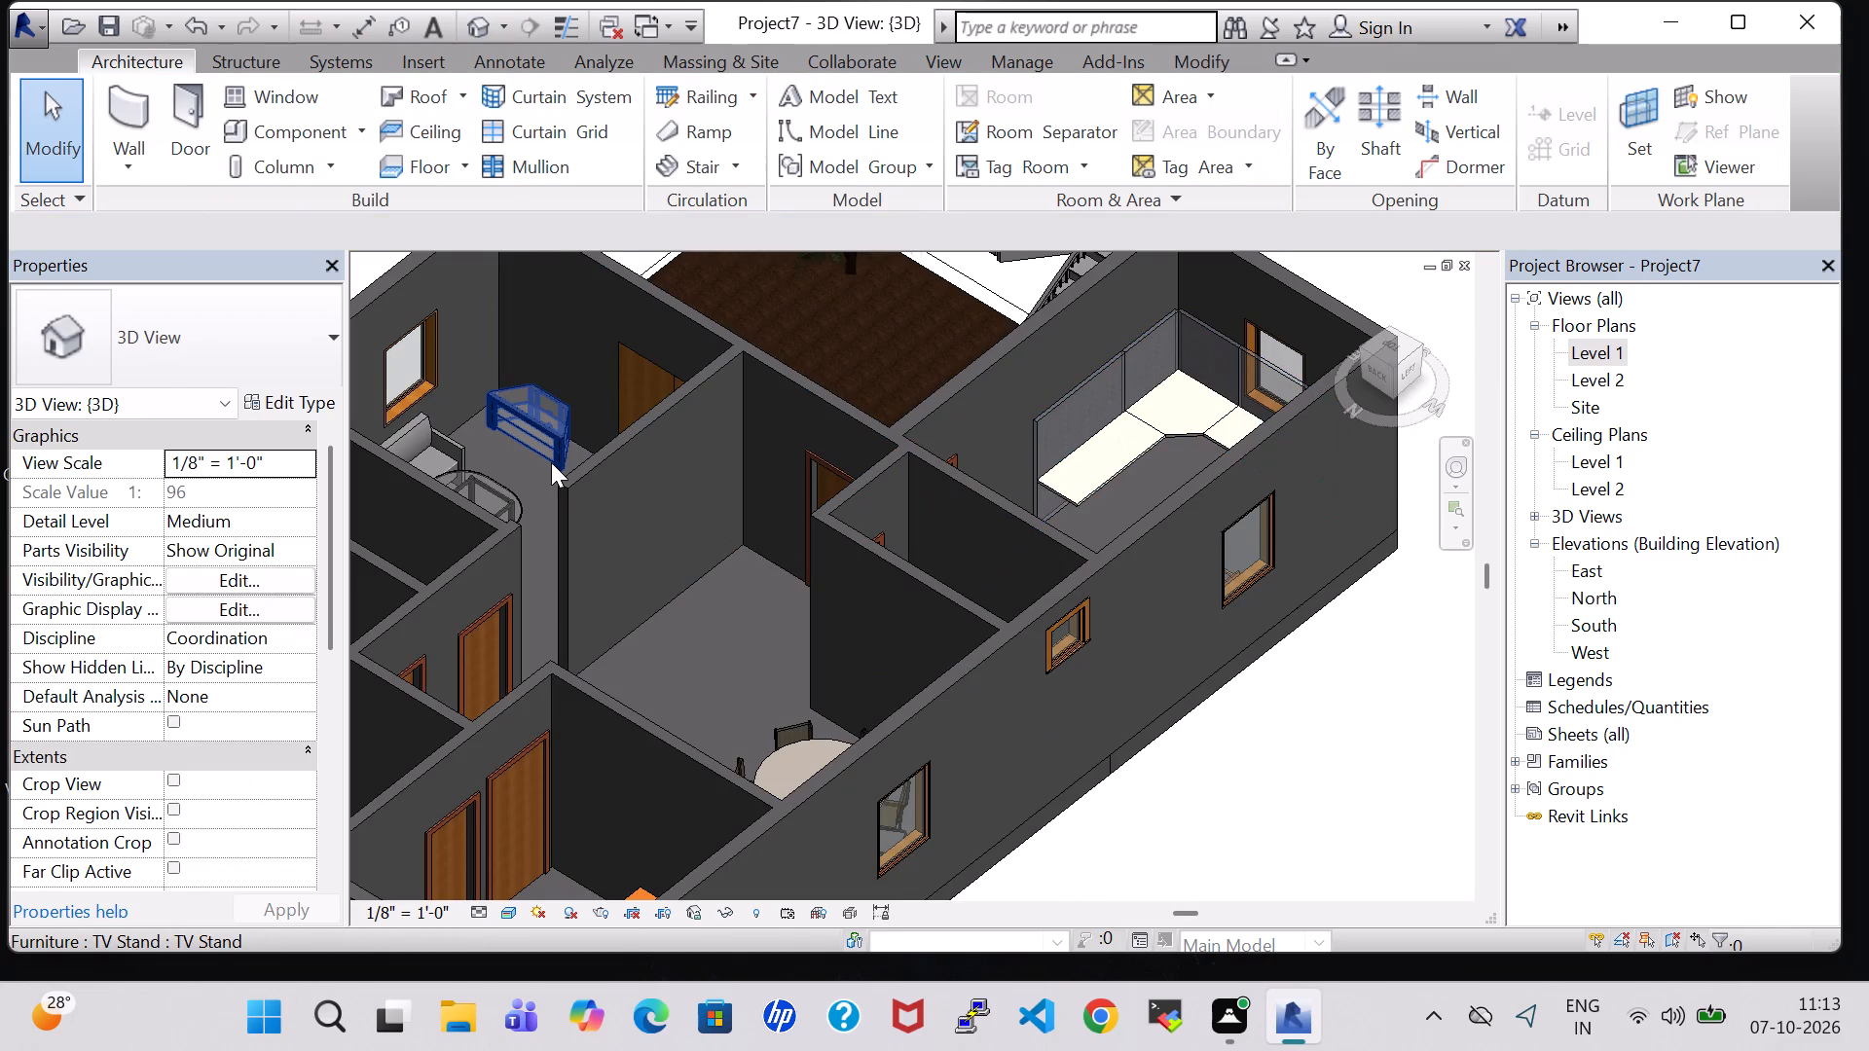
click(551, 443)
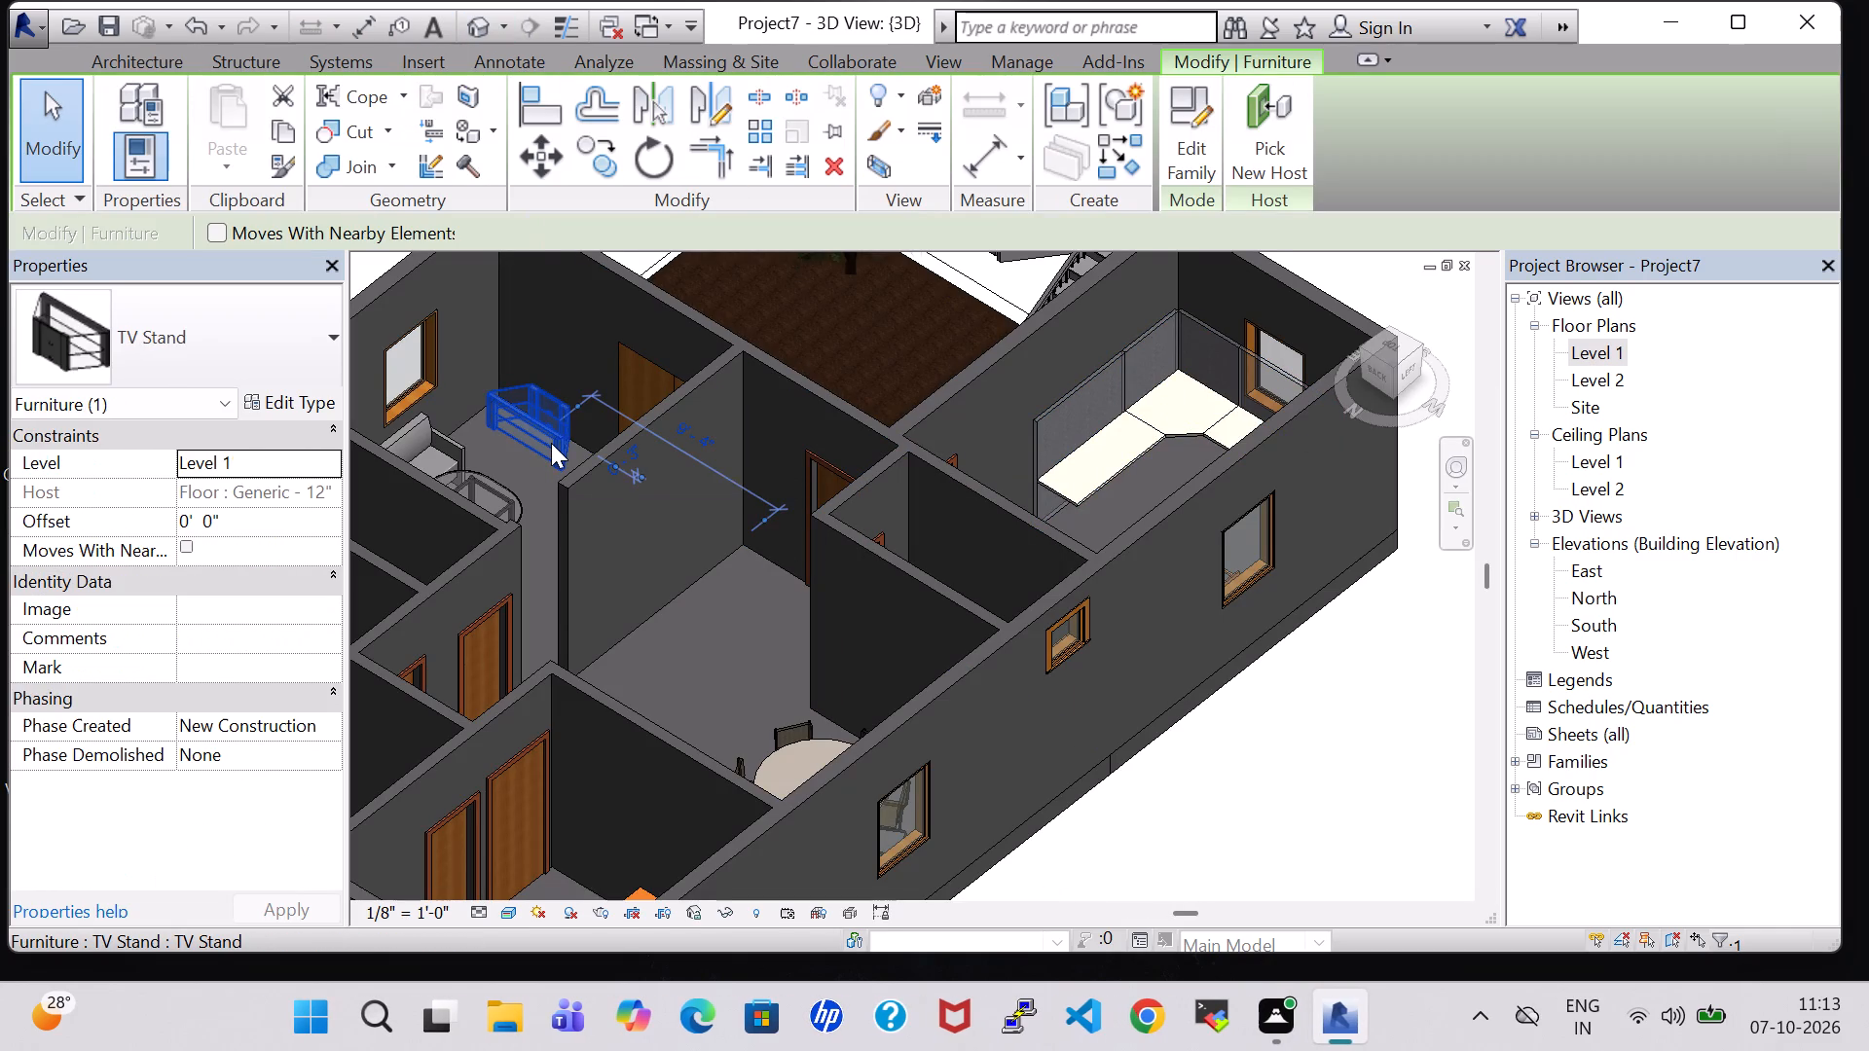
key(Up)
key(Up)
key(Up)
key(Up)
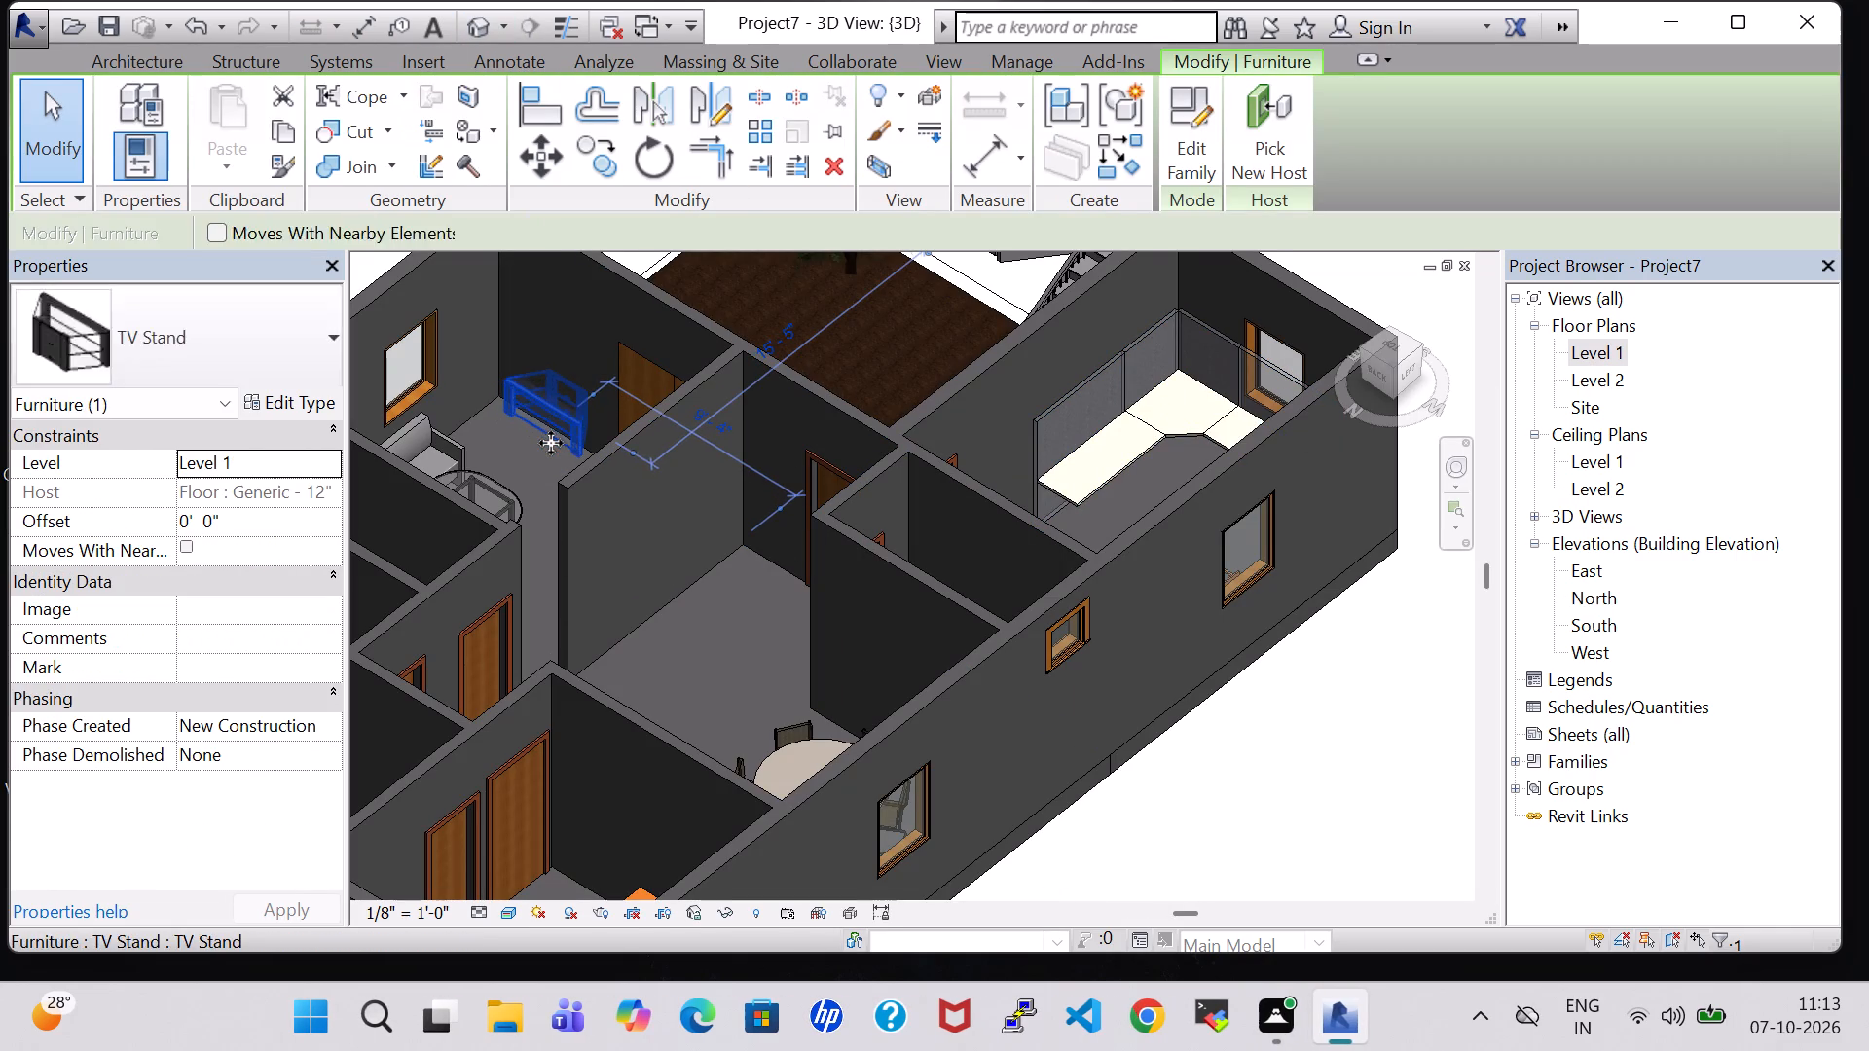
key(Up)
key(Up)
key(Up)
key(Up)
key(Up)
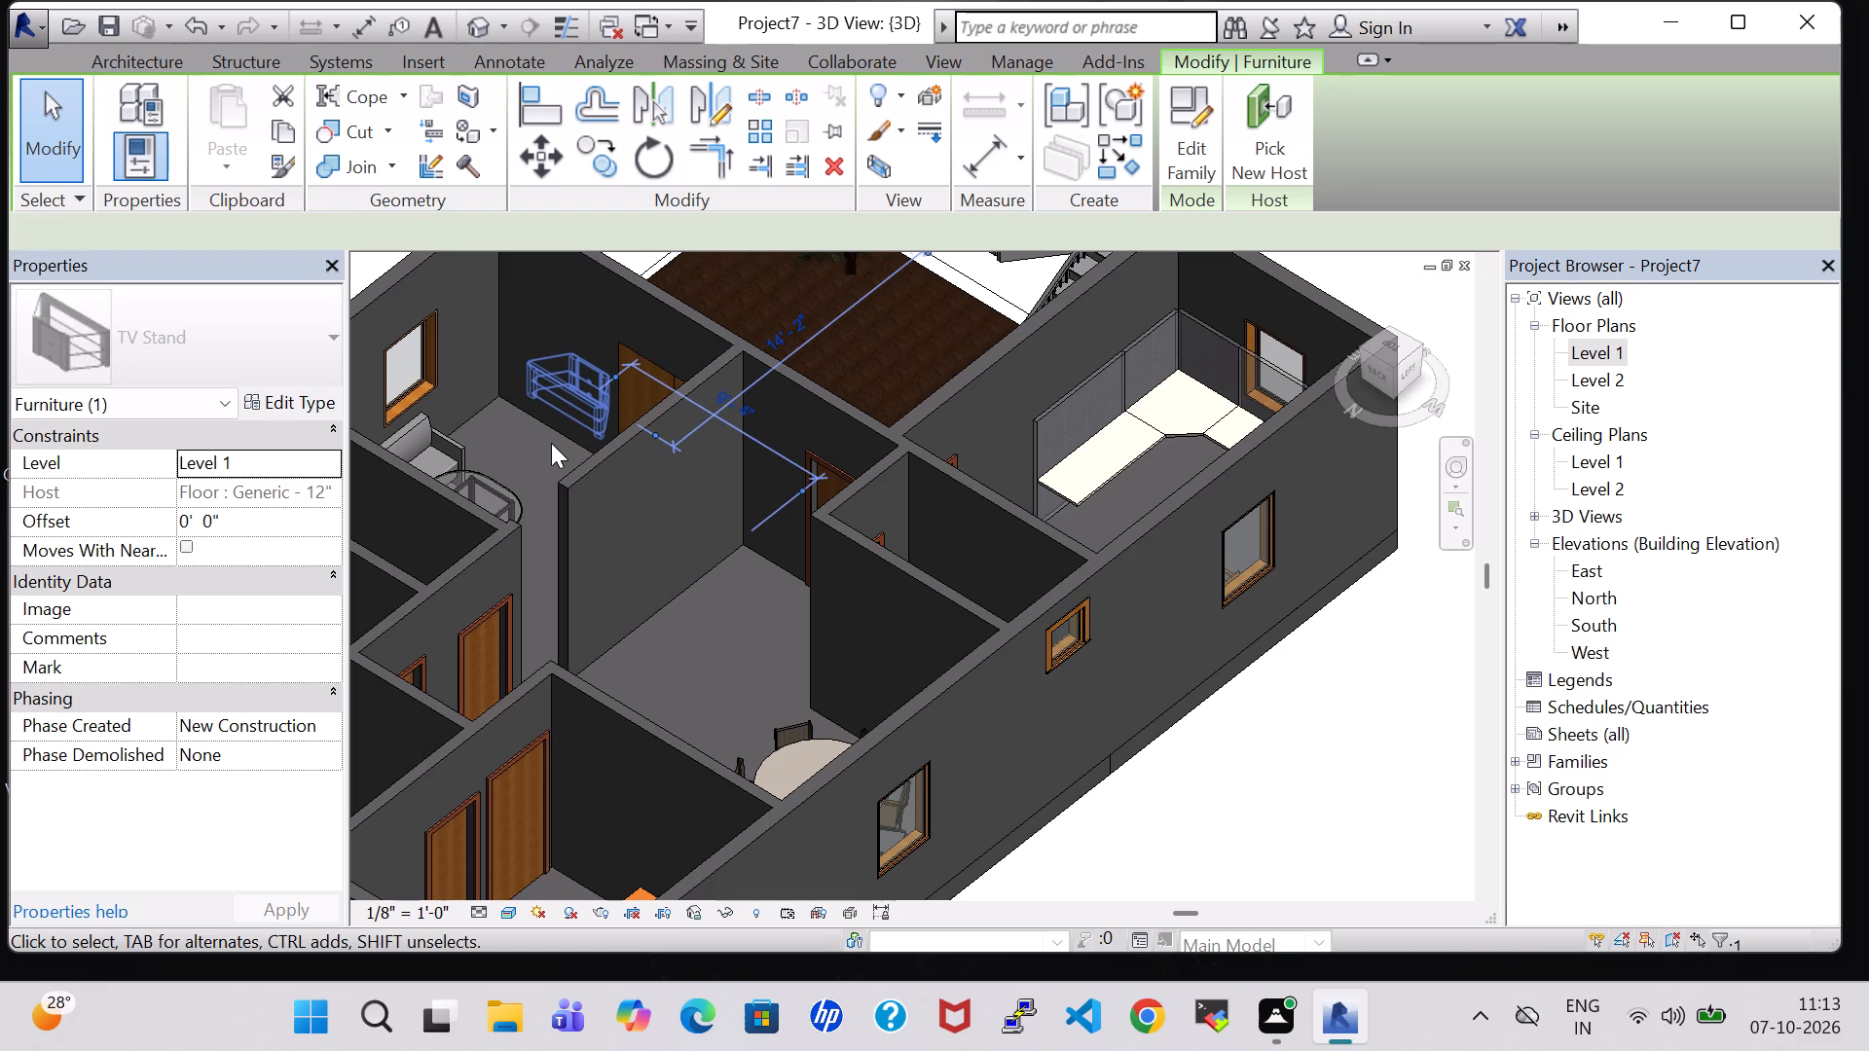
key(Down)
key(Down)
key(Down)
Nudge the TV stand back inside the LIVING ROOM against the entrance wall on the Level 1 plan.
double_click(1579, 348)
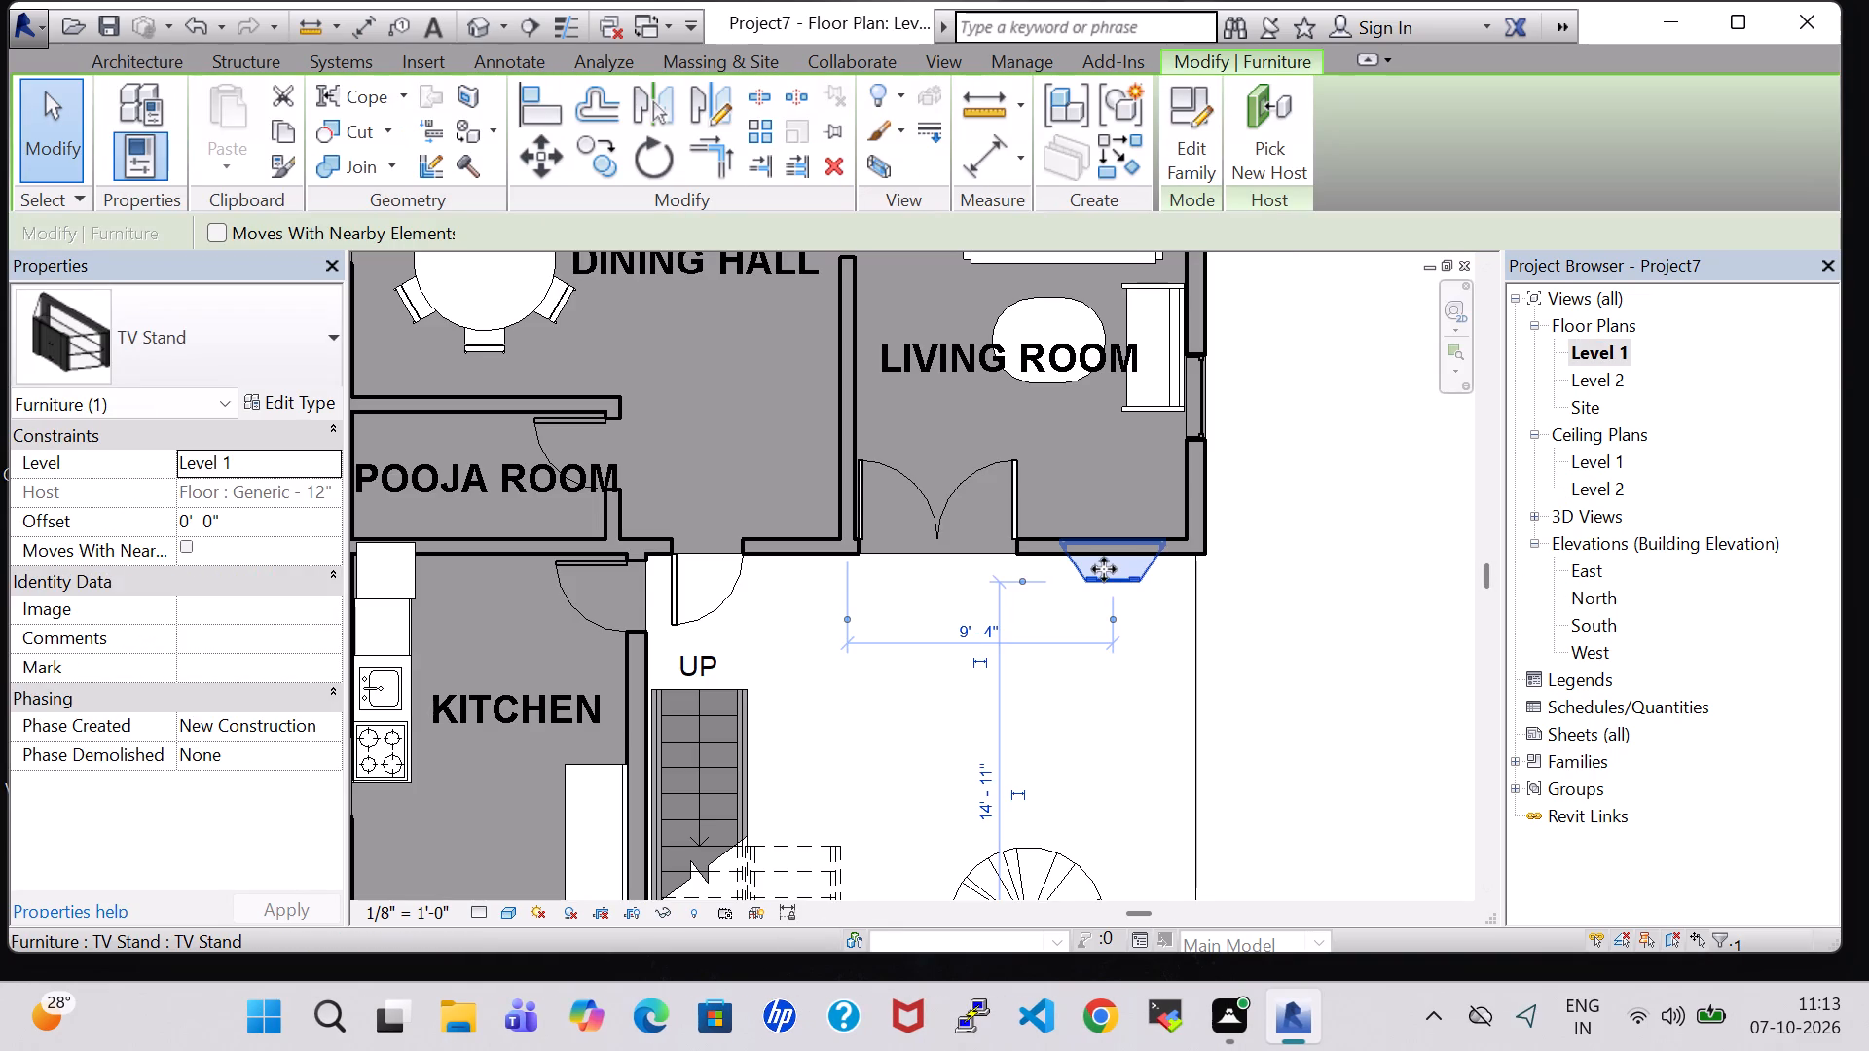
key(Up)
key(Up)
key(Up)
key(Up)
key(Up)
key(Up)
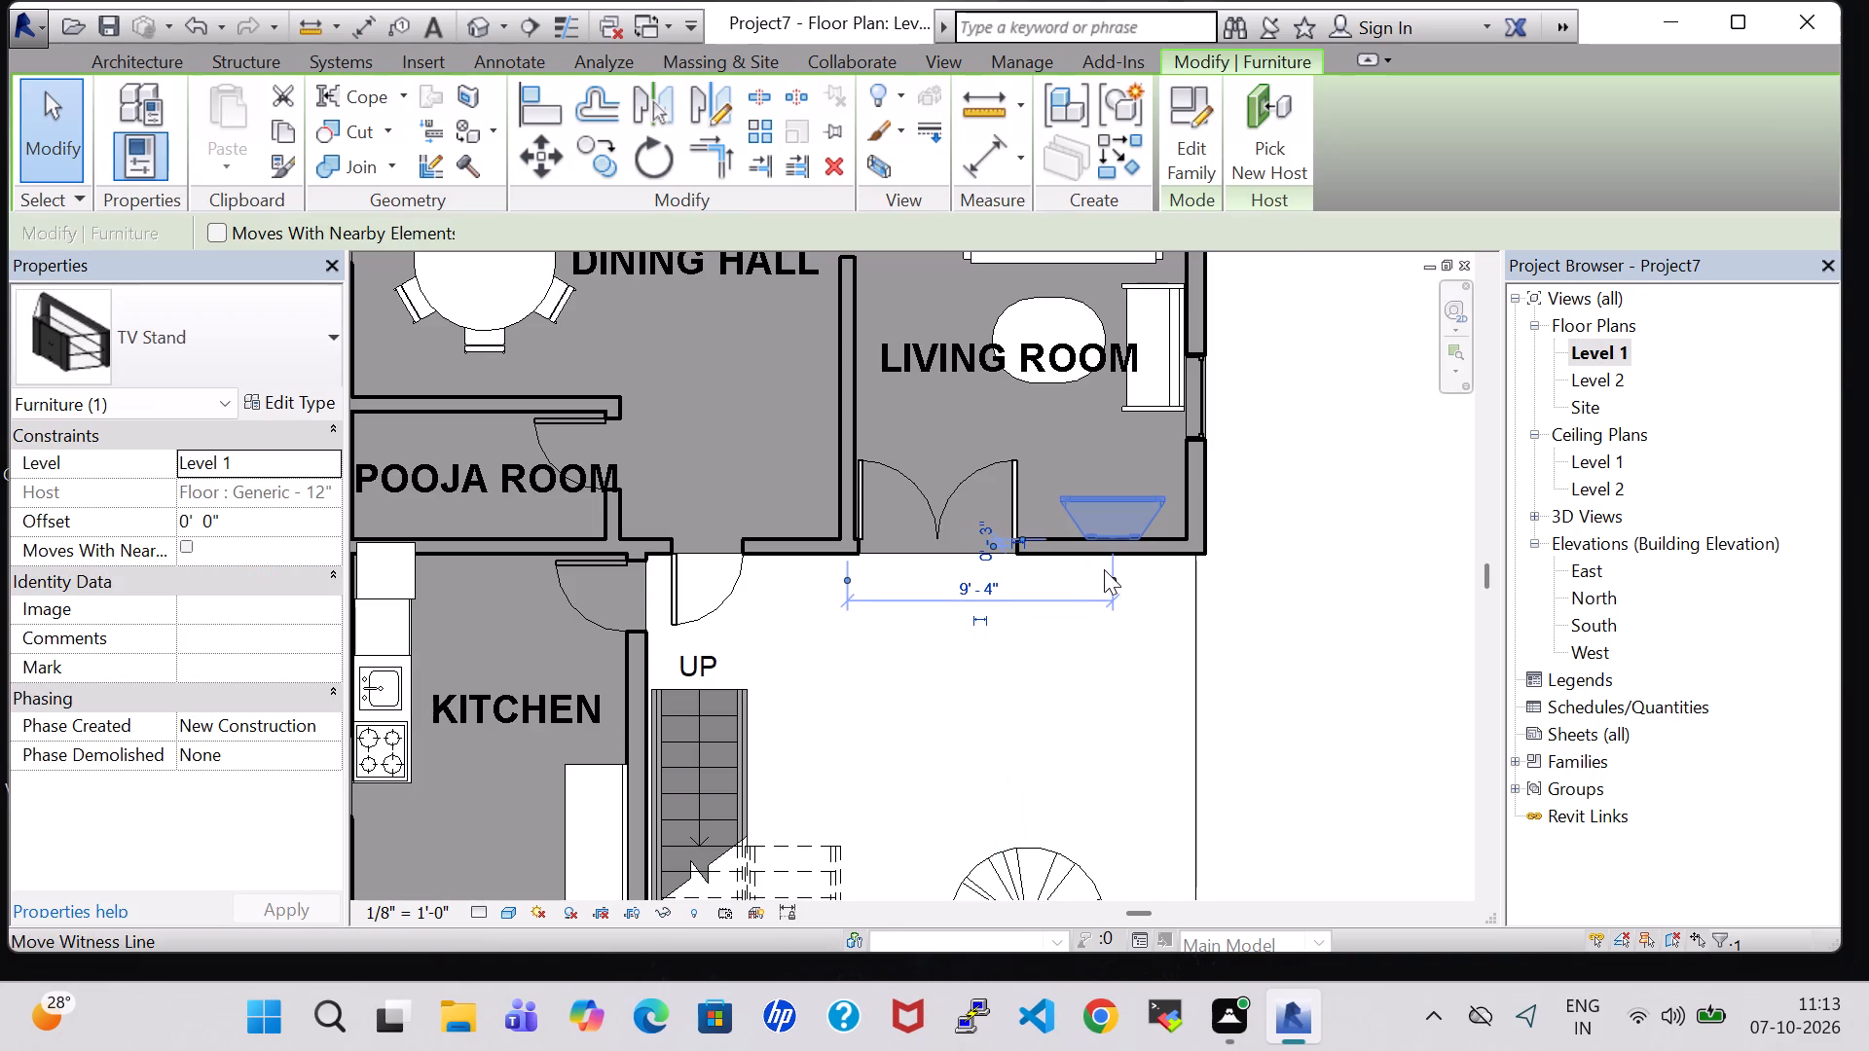
Set the TV stand's offset from Level 1 to 5' 0".
click(194, 523)
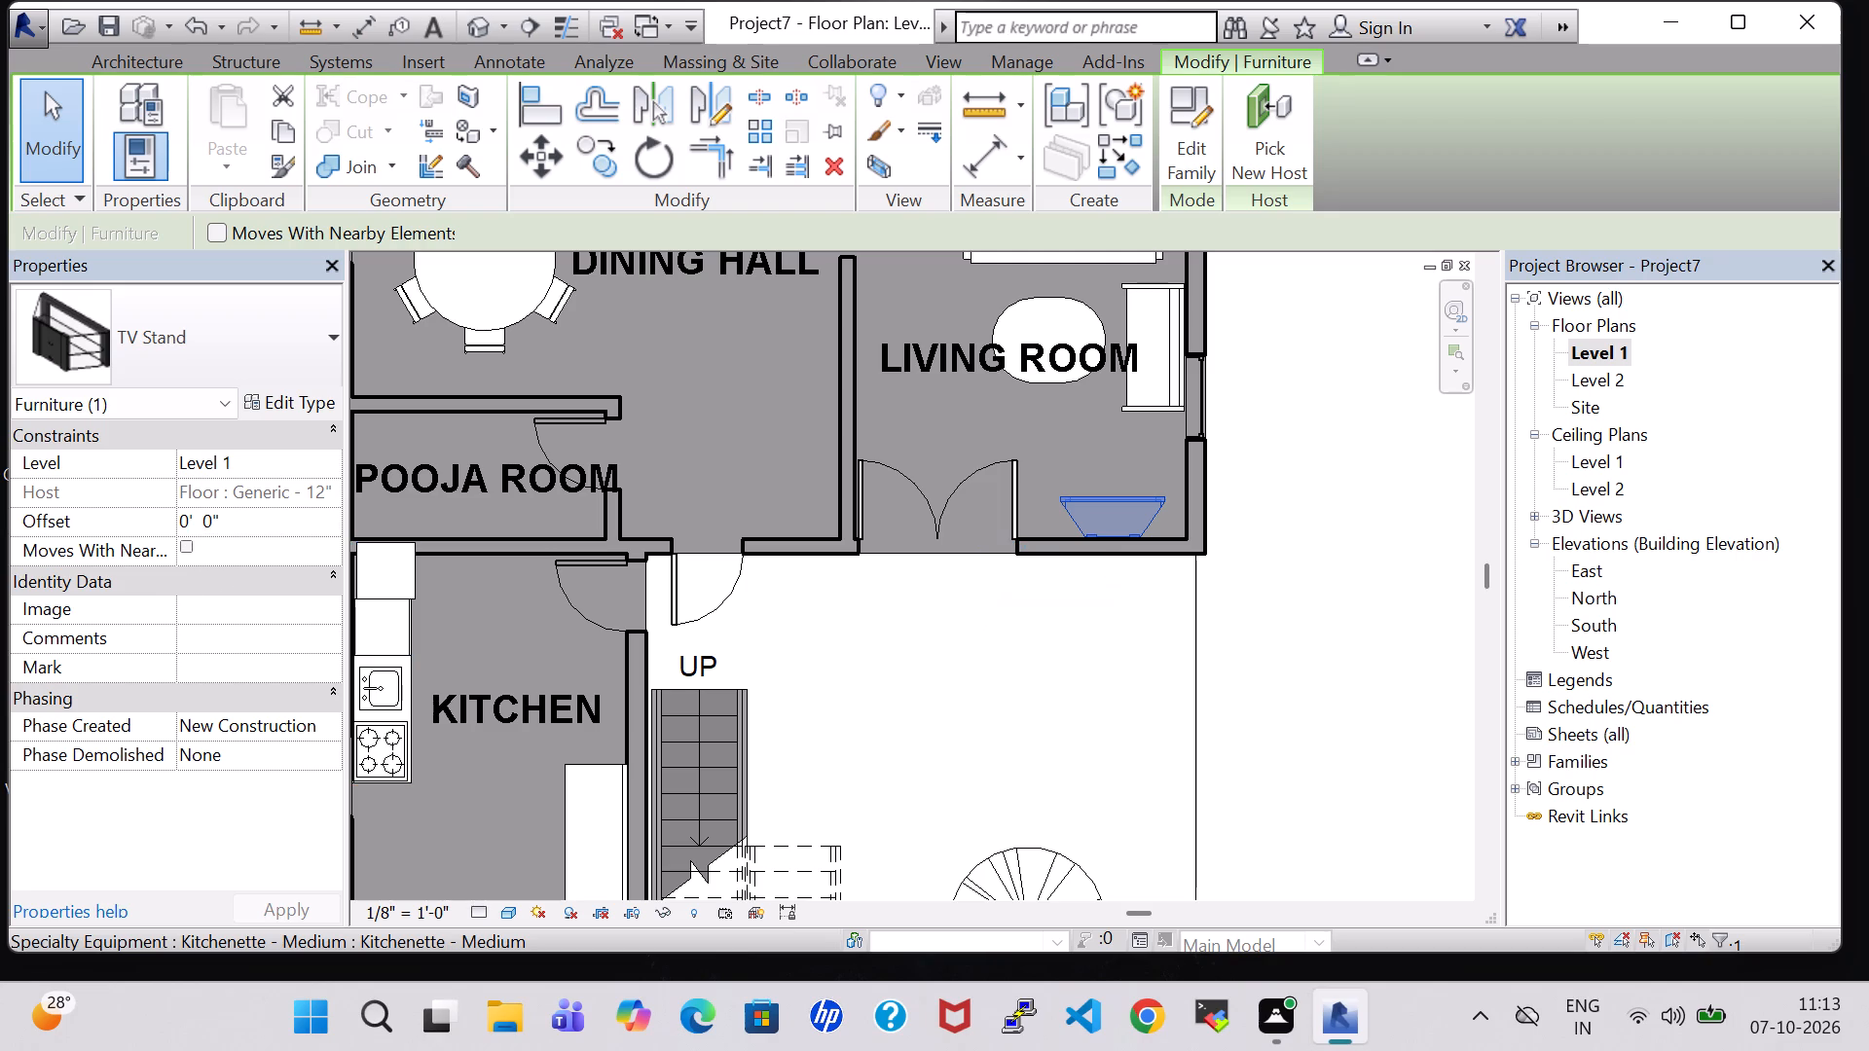
click(184, 524)
key(BackSpace)
key(5)
key(Return)
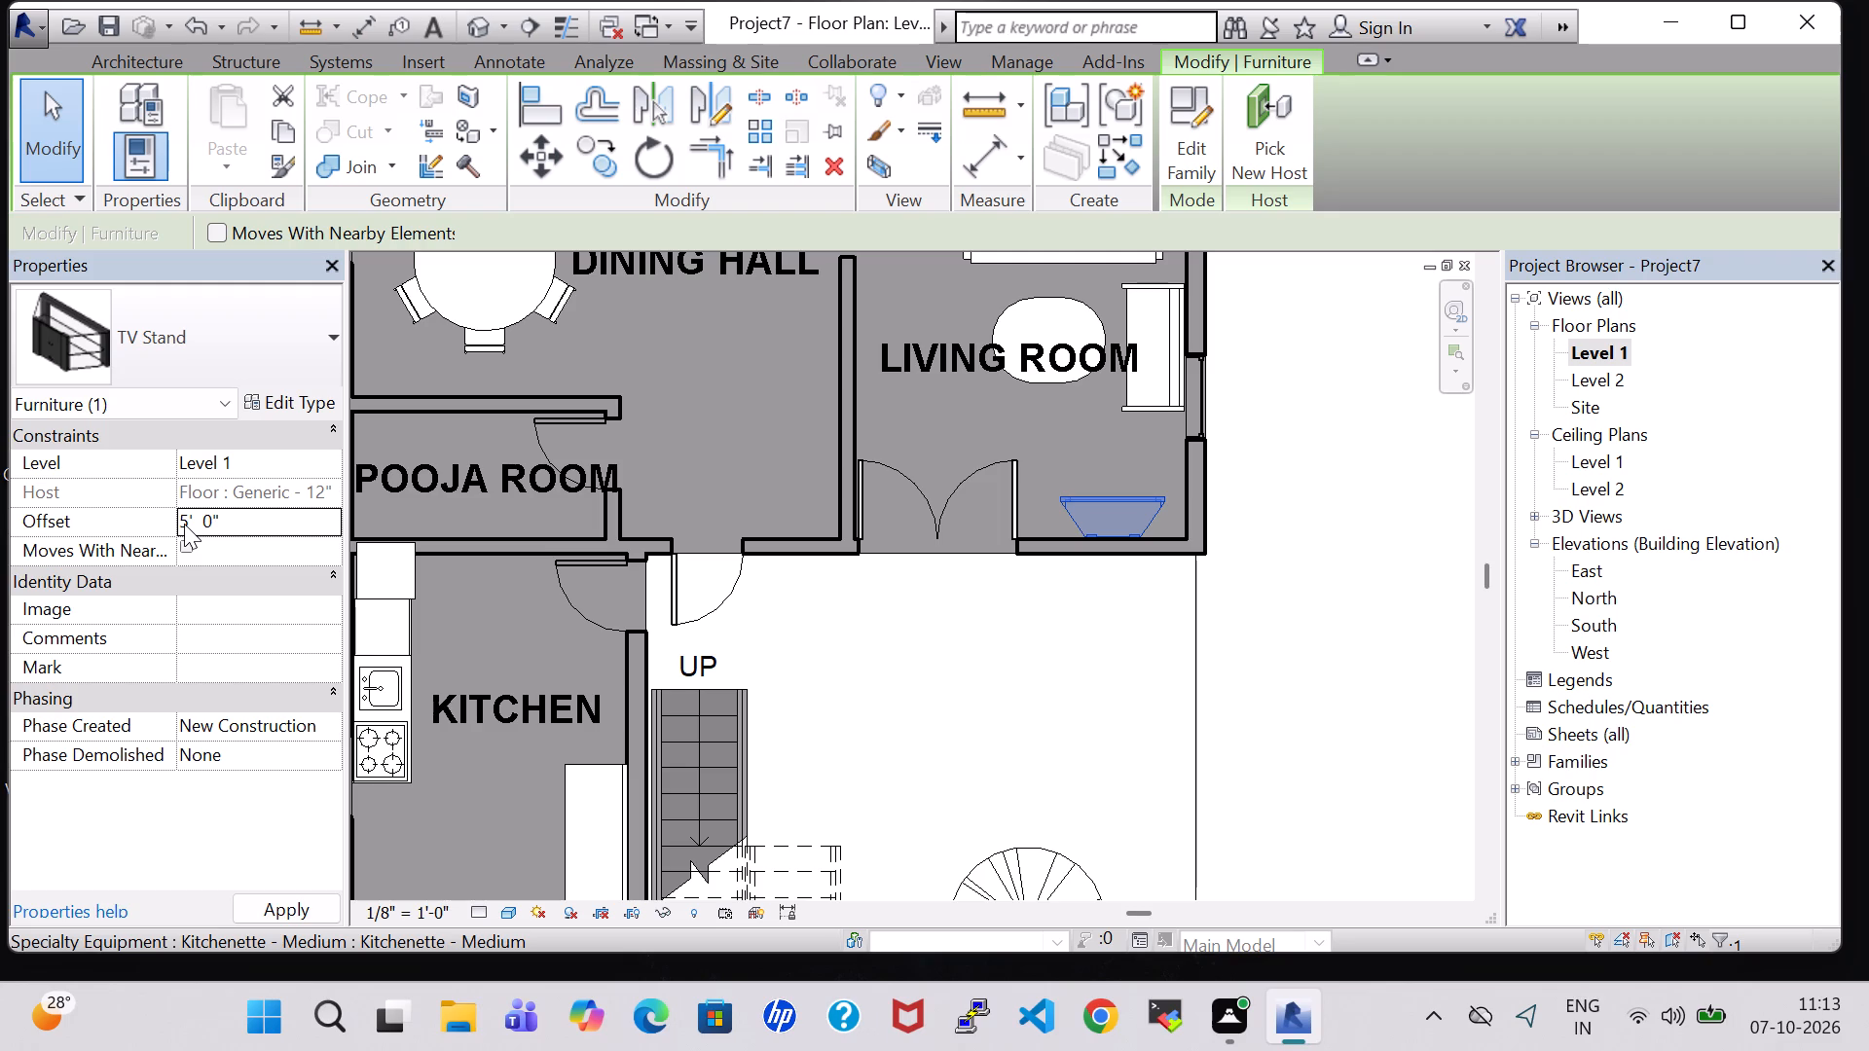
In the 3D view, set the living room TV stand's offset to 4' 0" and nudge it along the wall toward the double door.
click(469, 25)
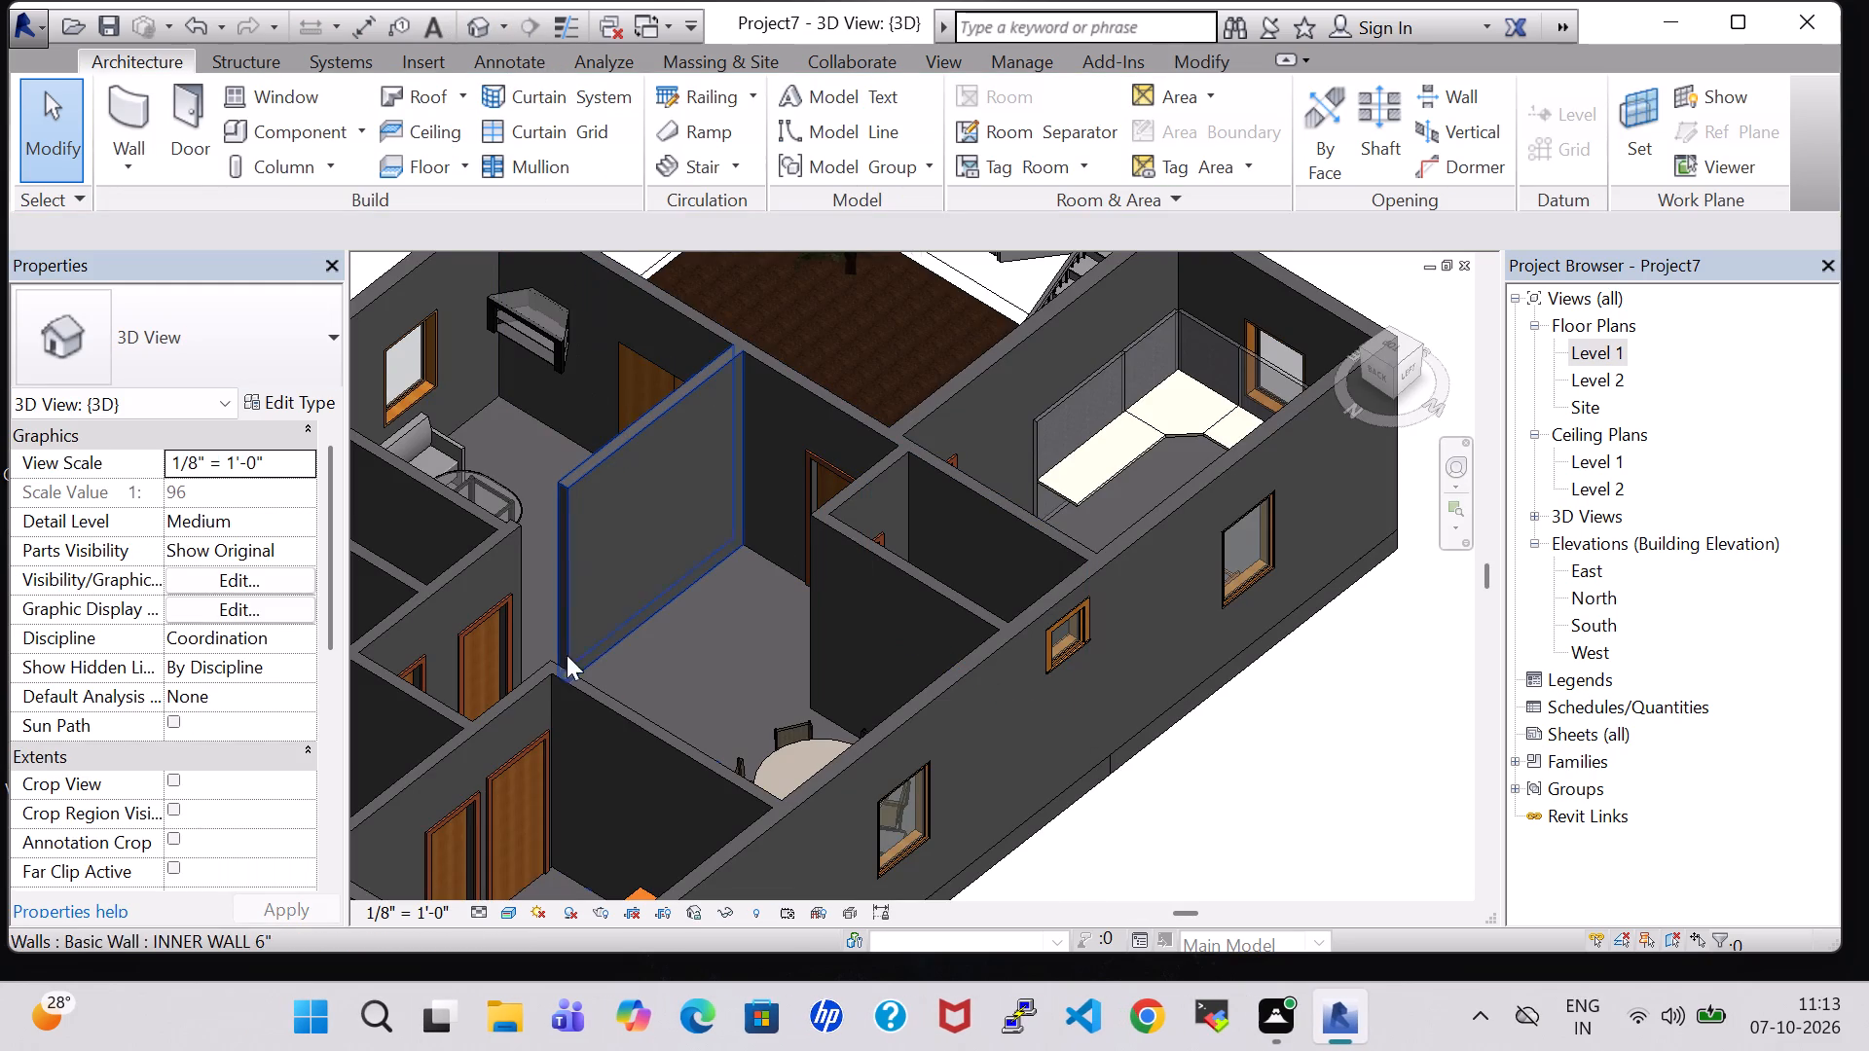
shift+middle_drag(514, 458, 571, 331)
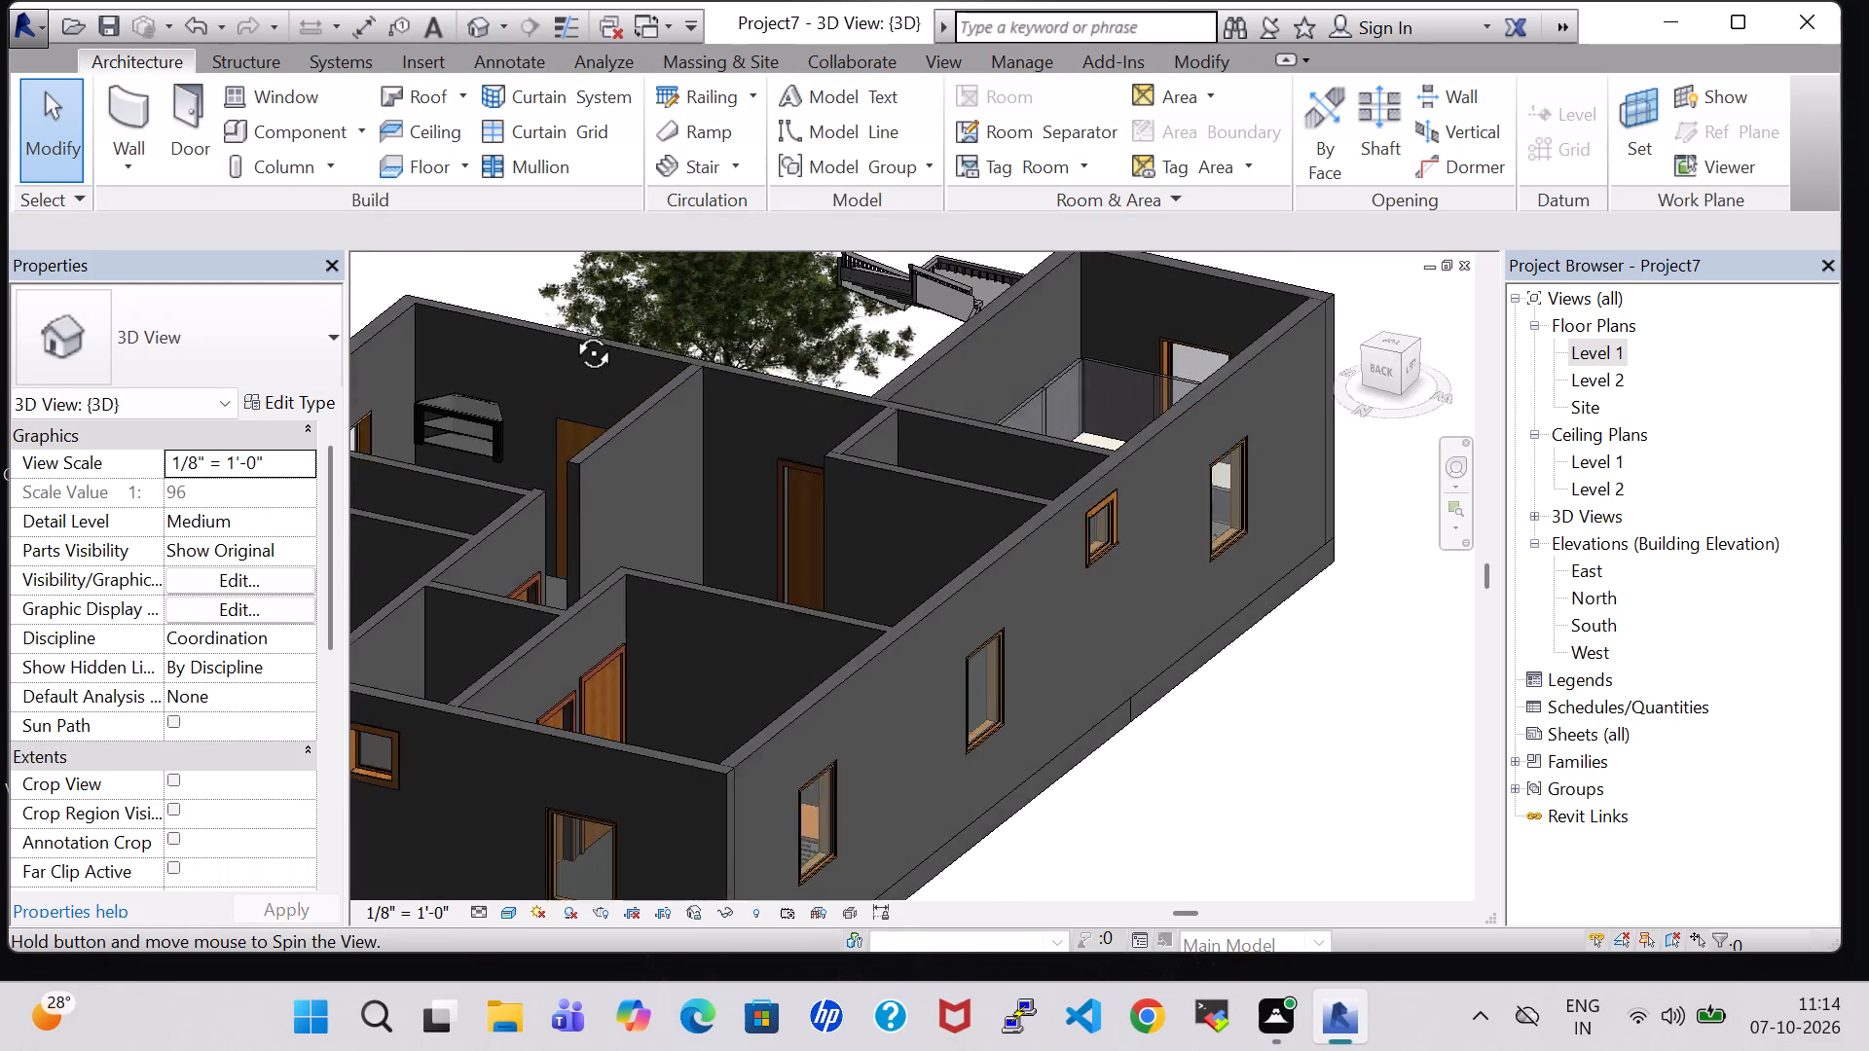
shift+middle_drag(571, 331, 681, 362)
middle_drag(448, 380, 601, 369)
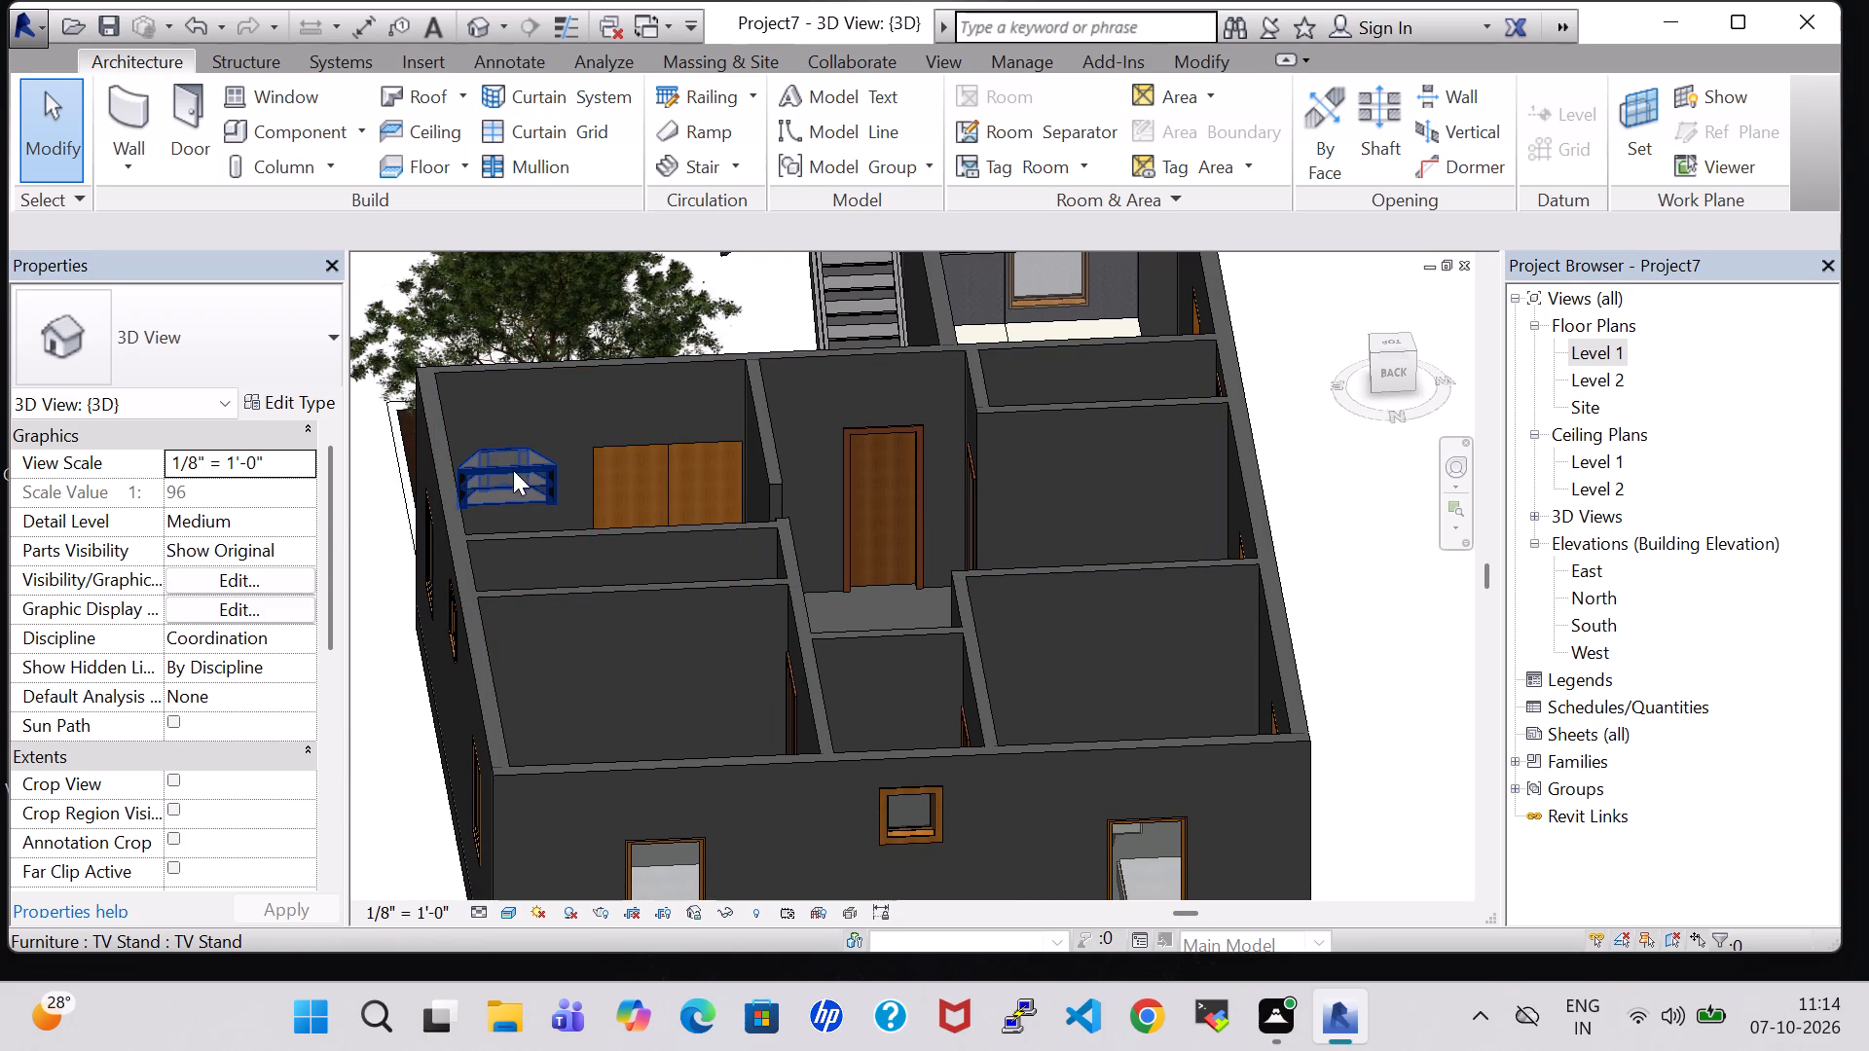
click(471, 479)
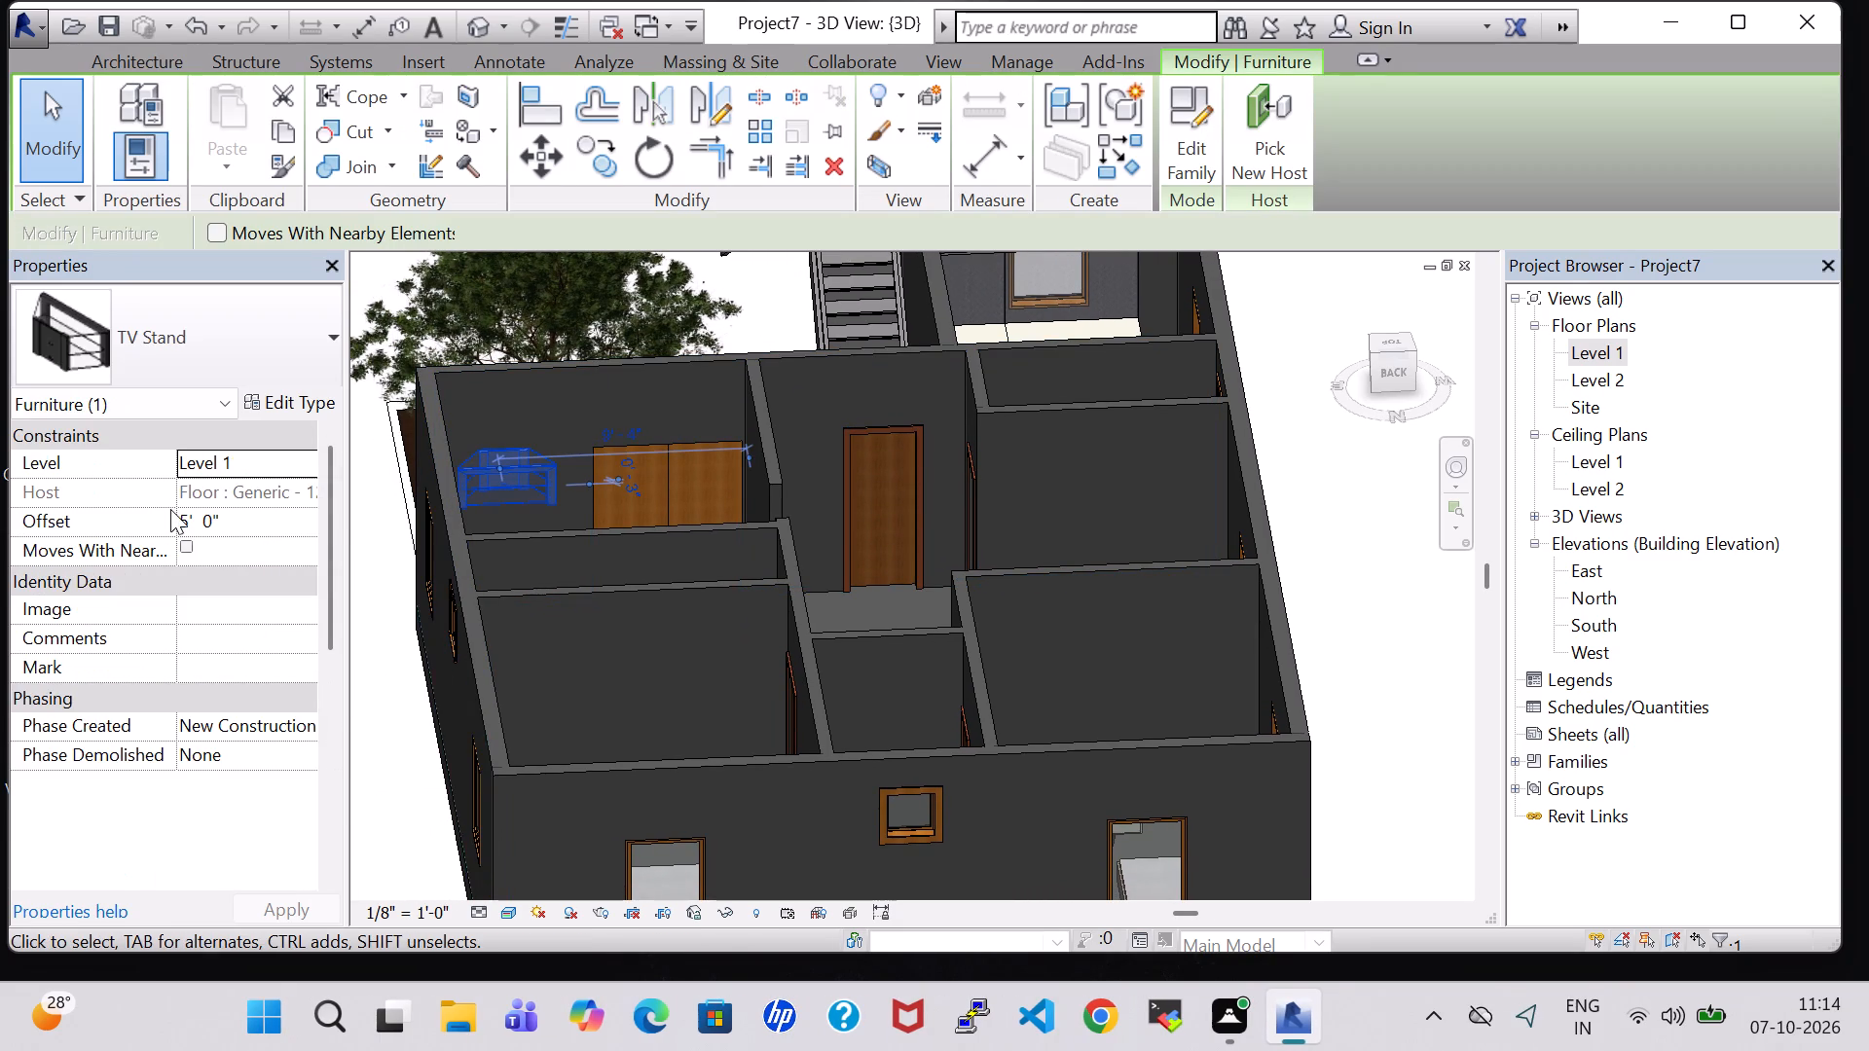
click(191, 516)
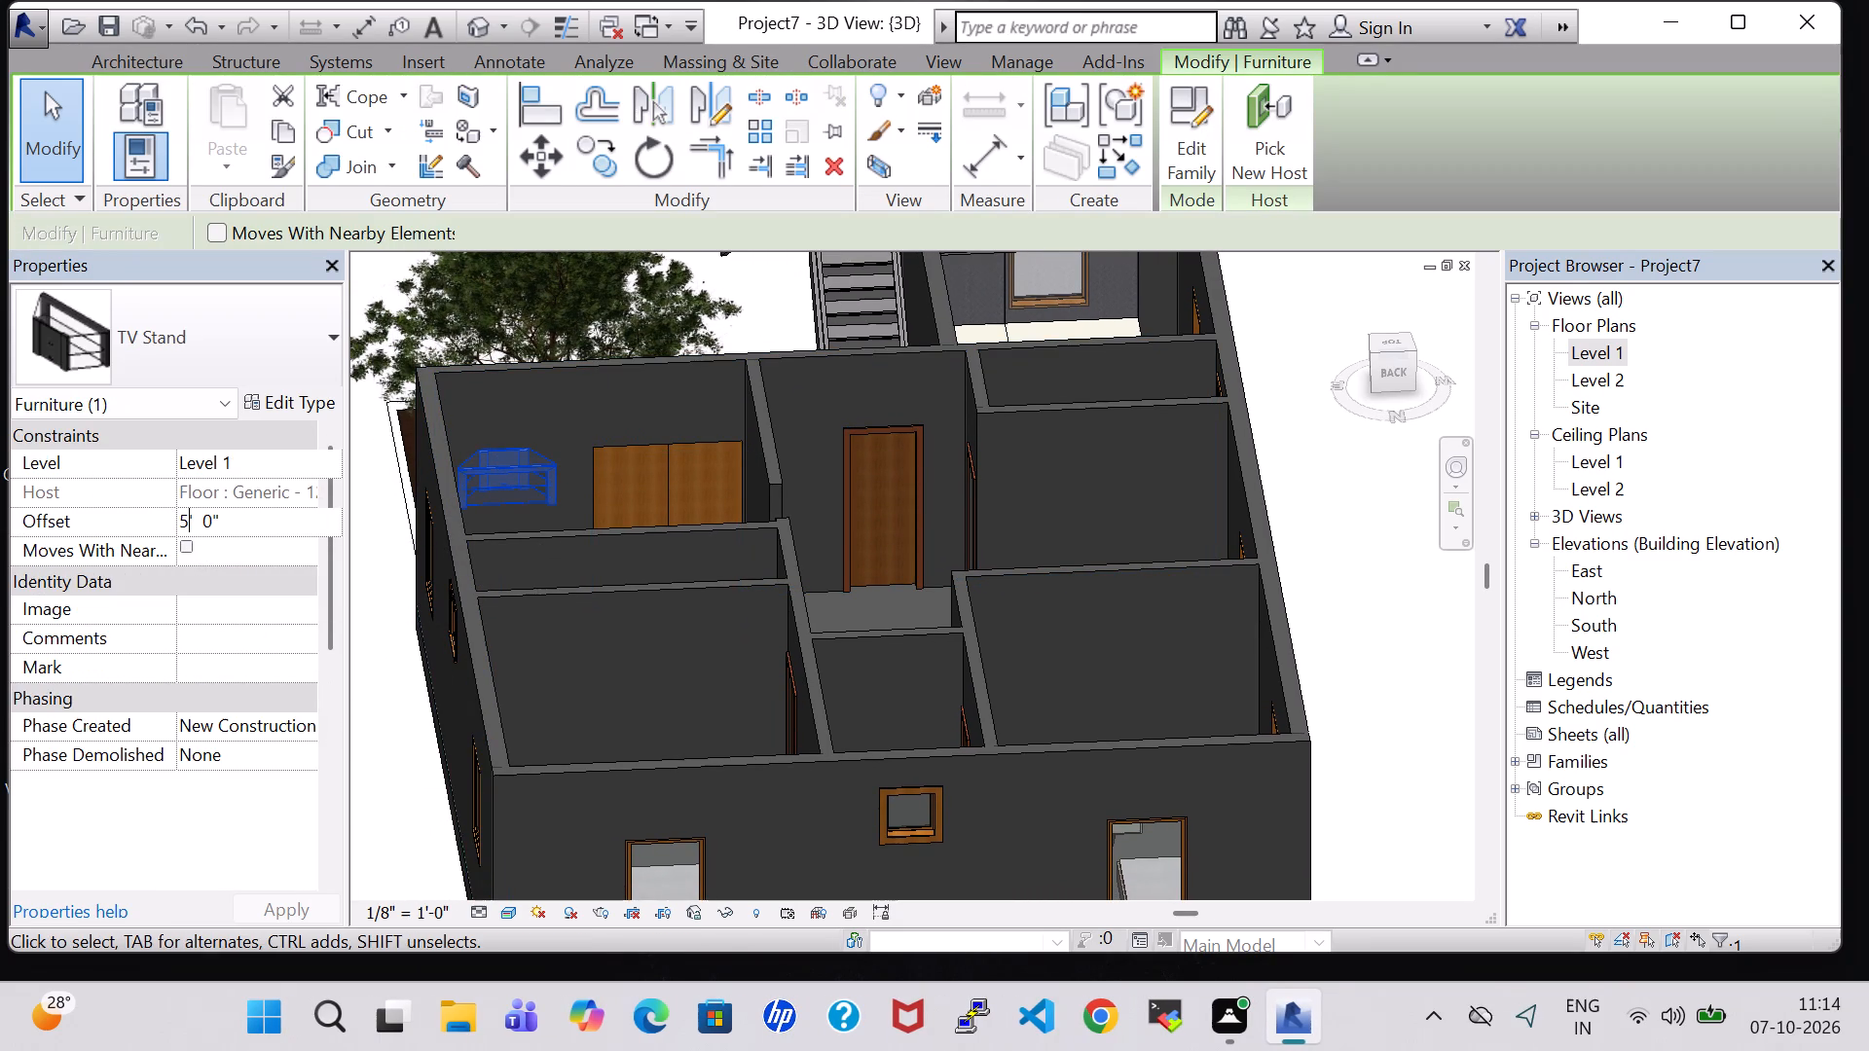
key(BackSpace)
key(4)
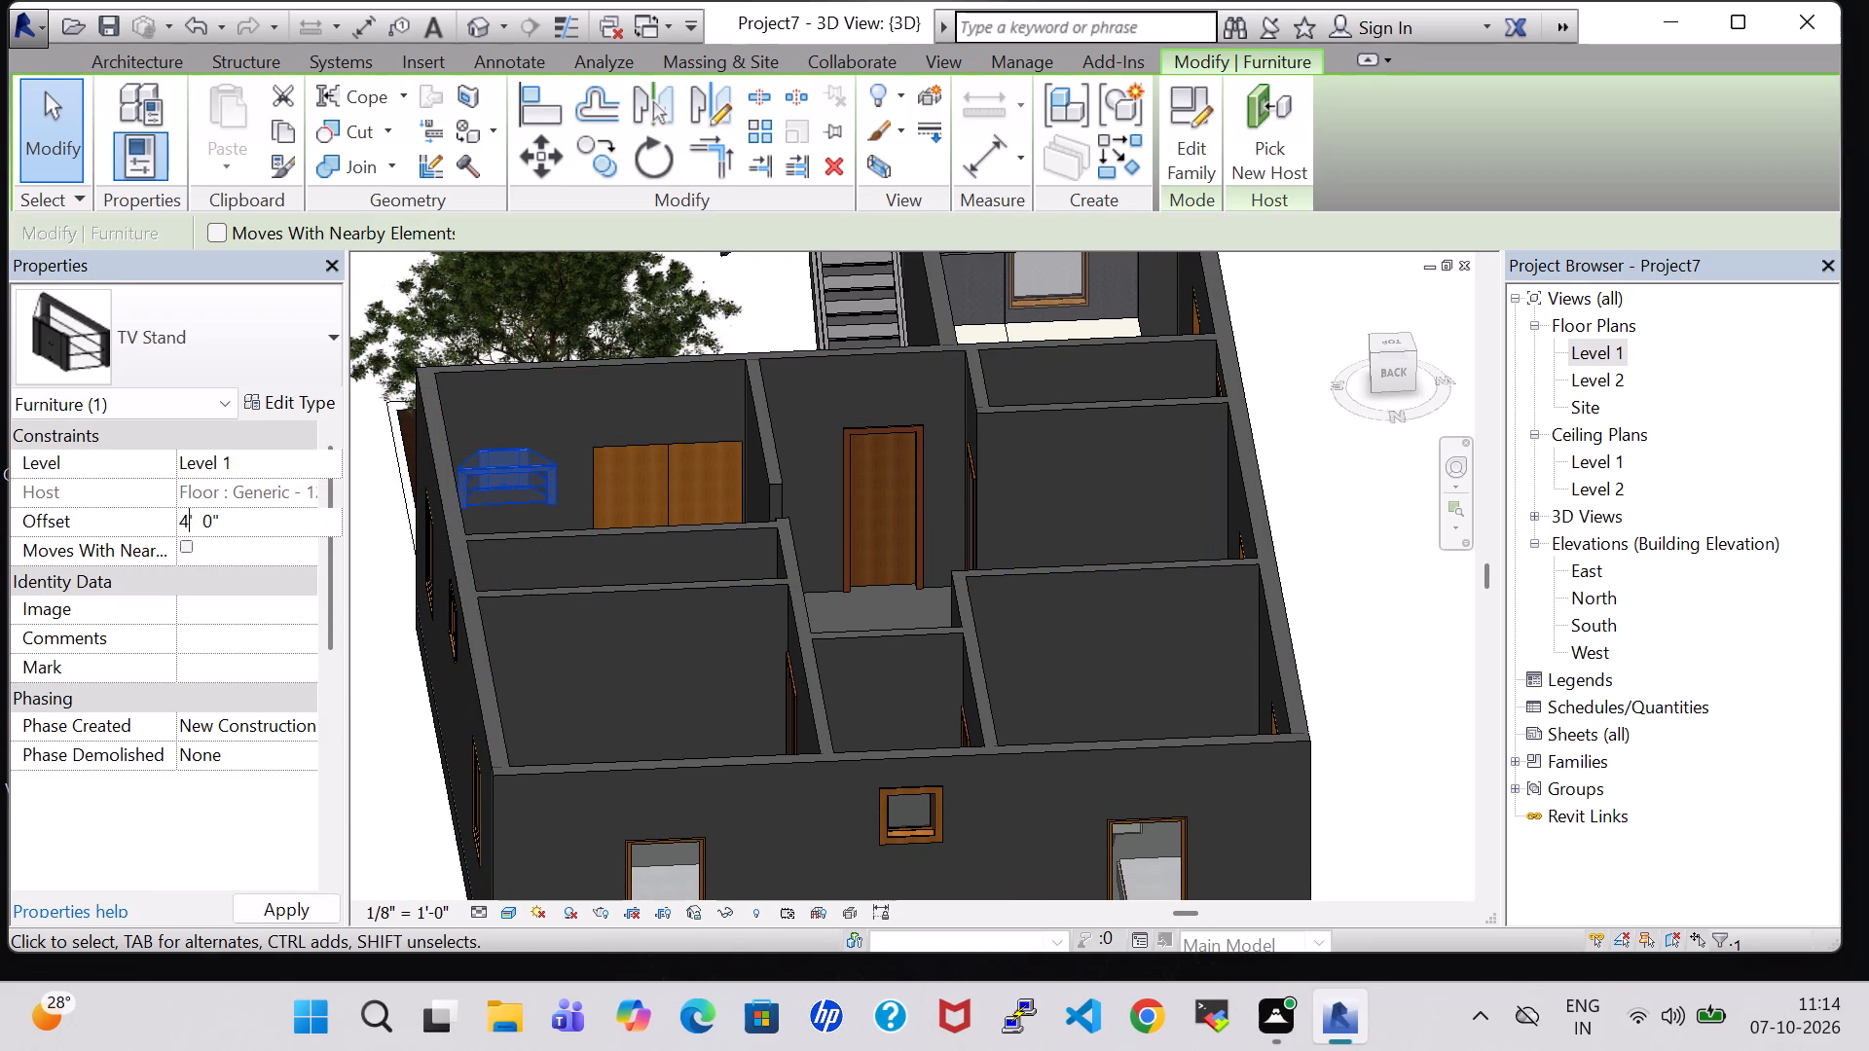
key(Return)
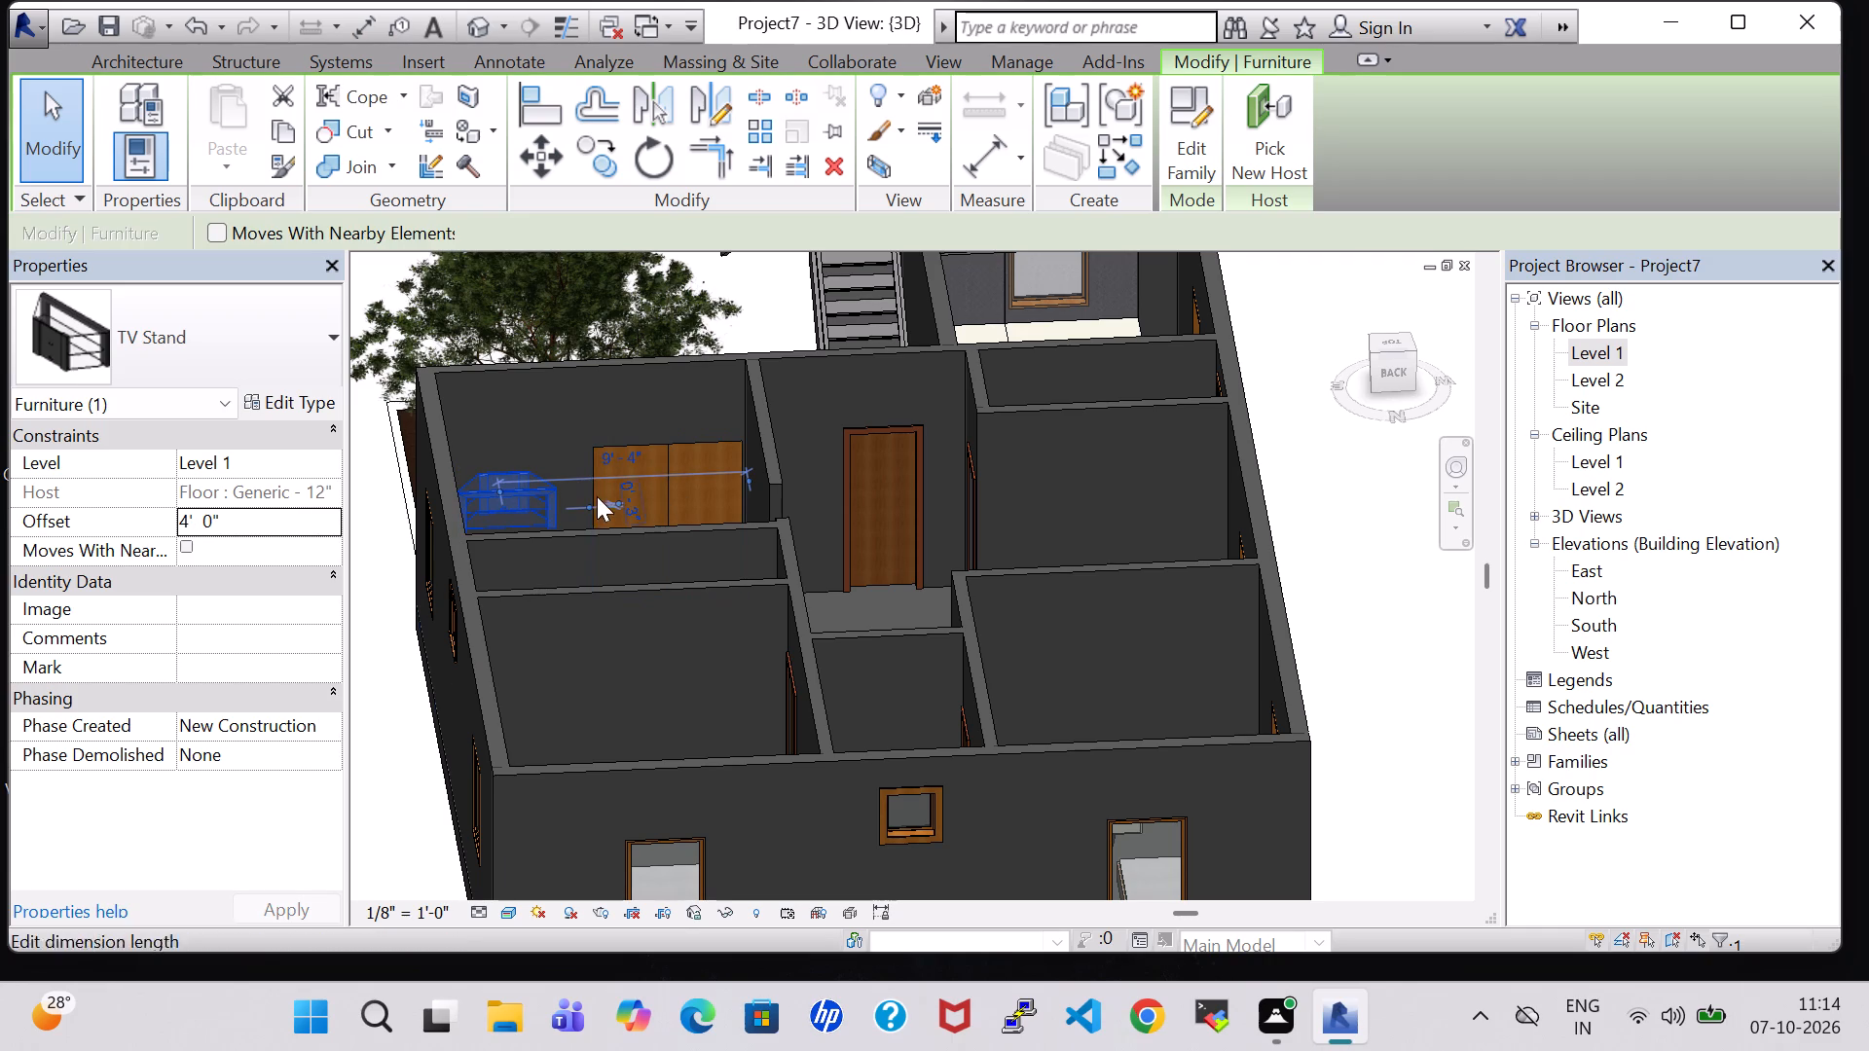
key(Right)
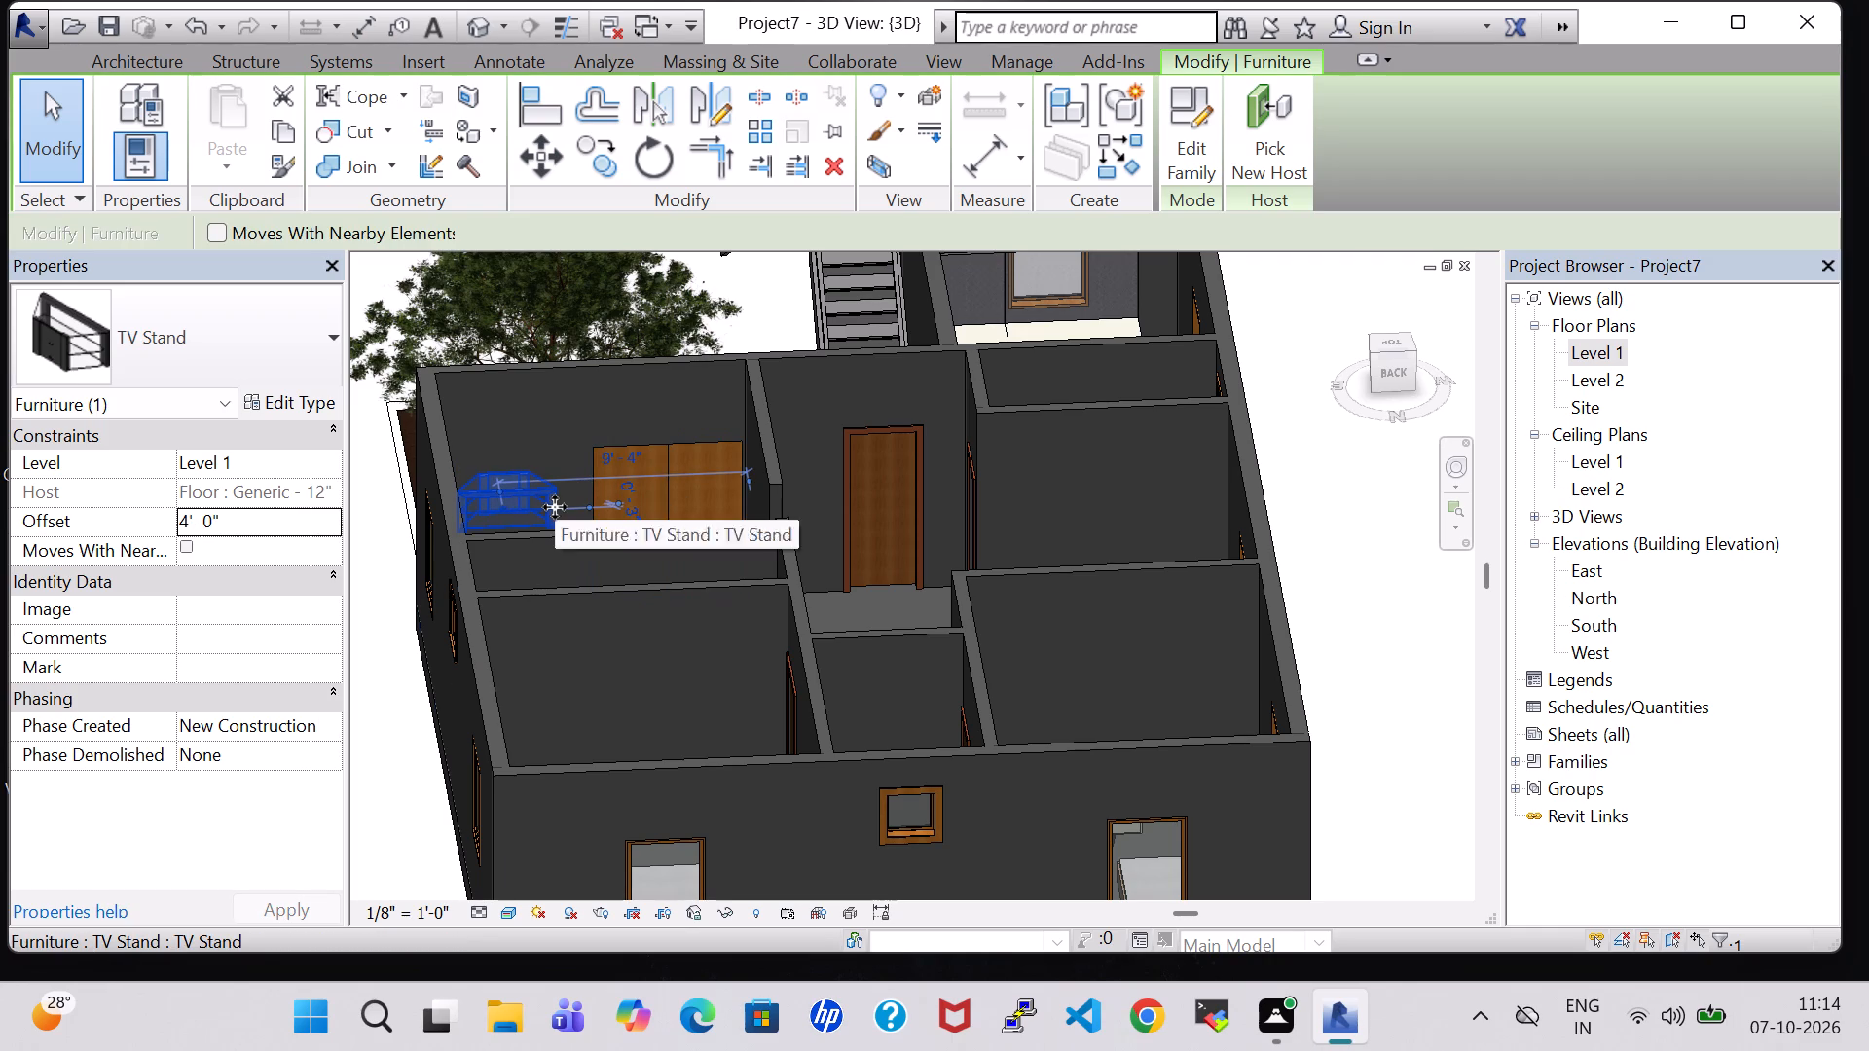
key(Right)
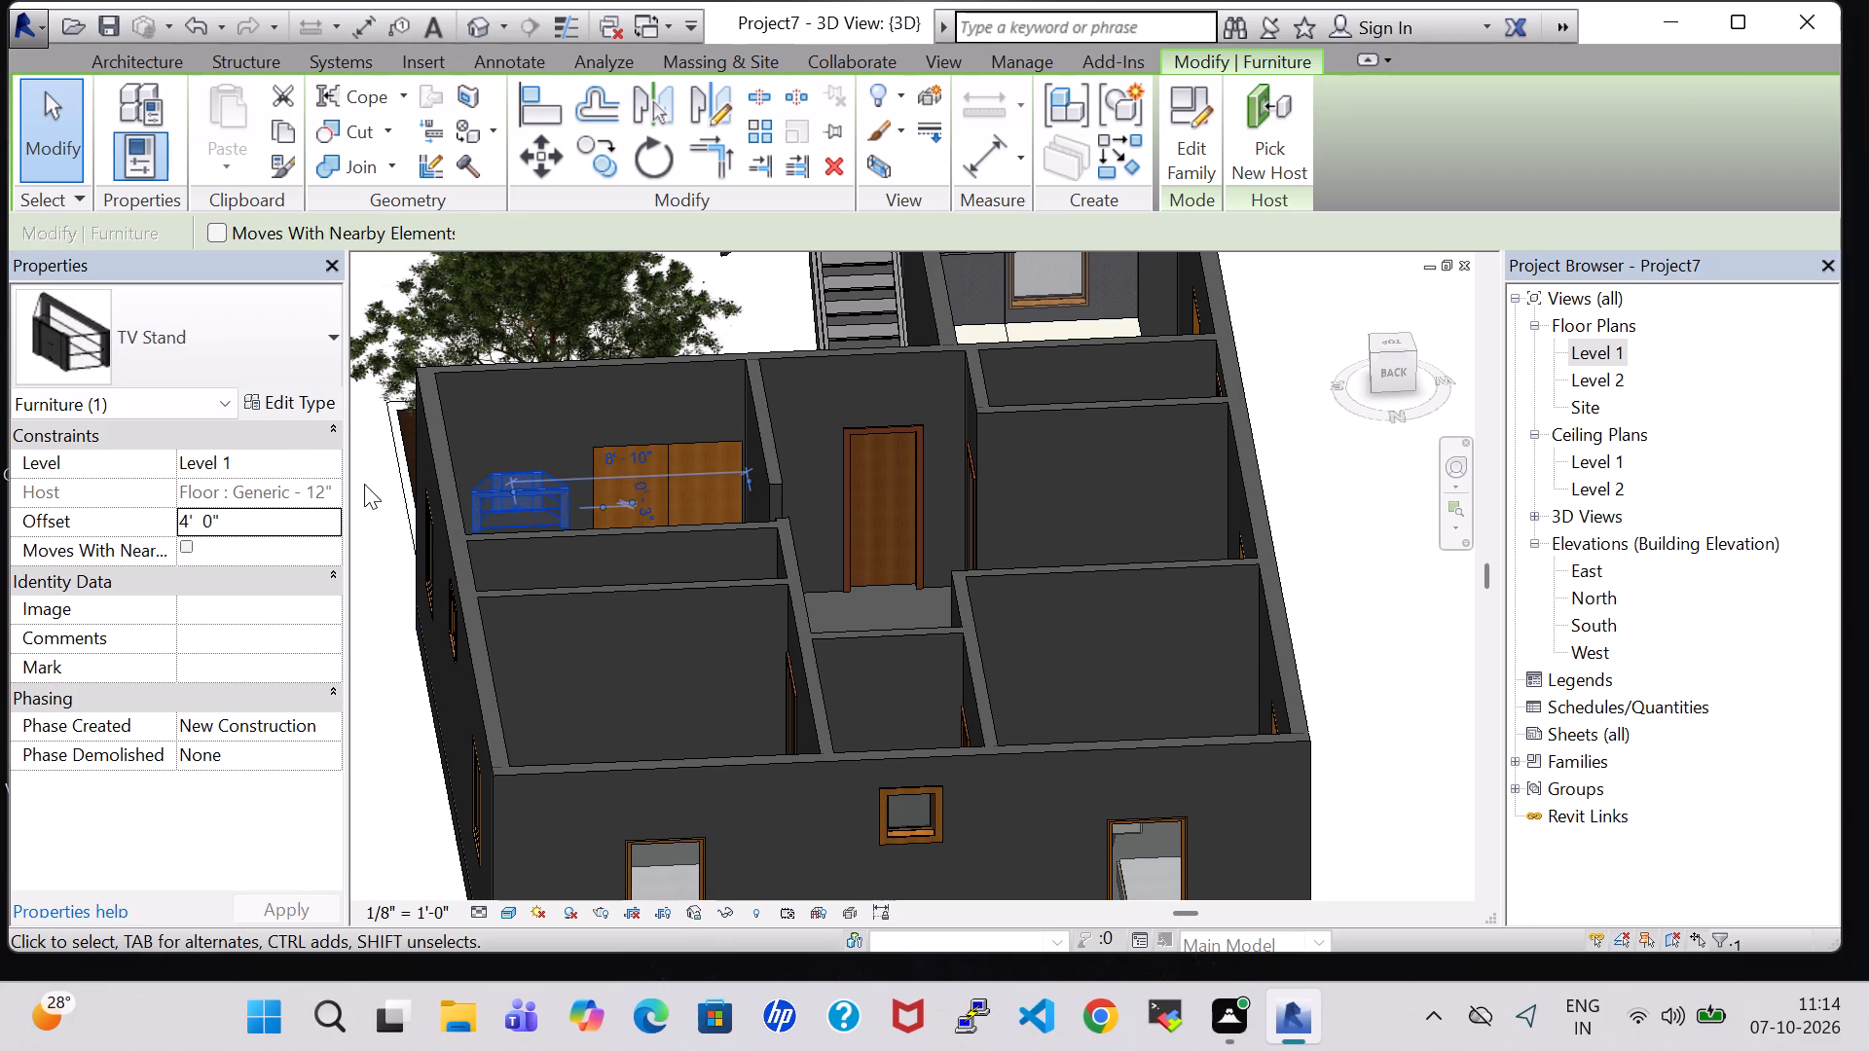
Delete the TV stand from the living room.
click(364, 484)
click(510, 489)
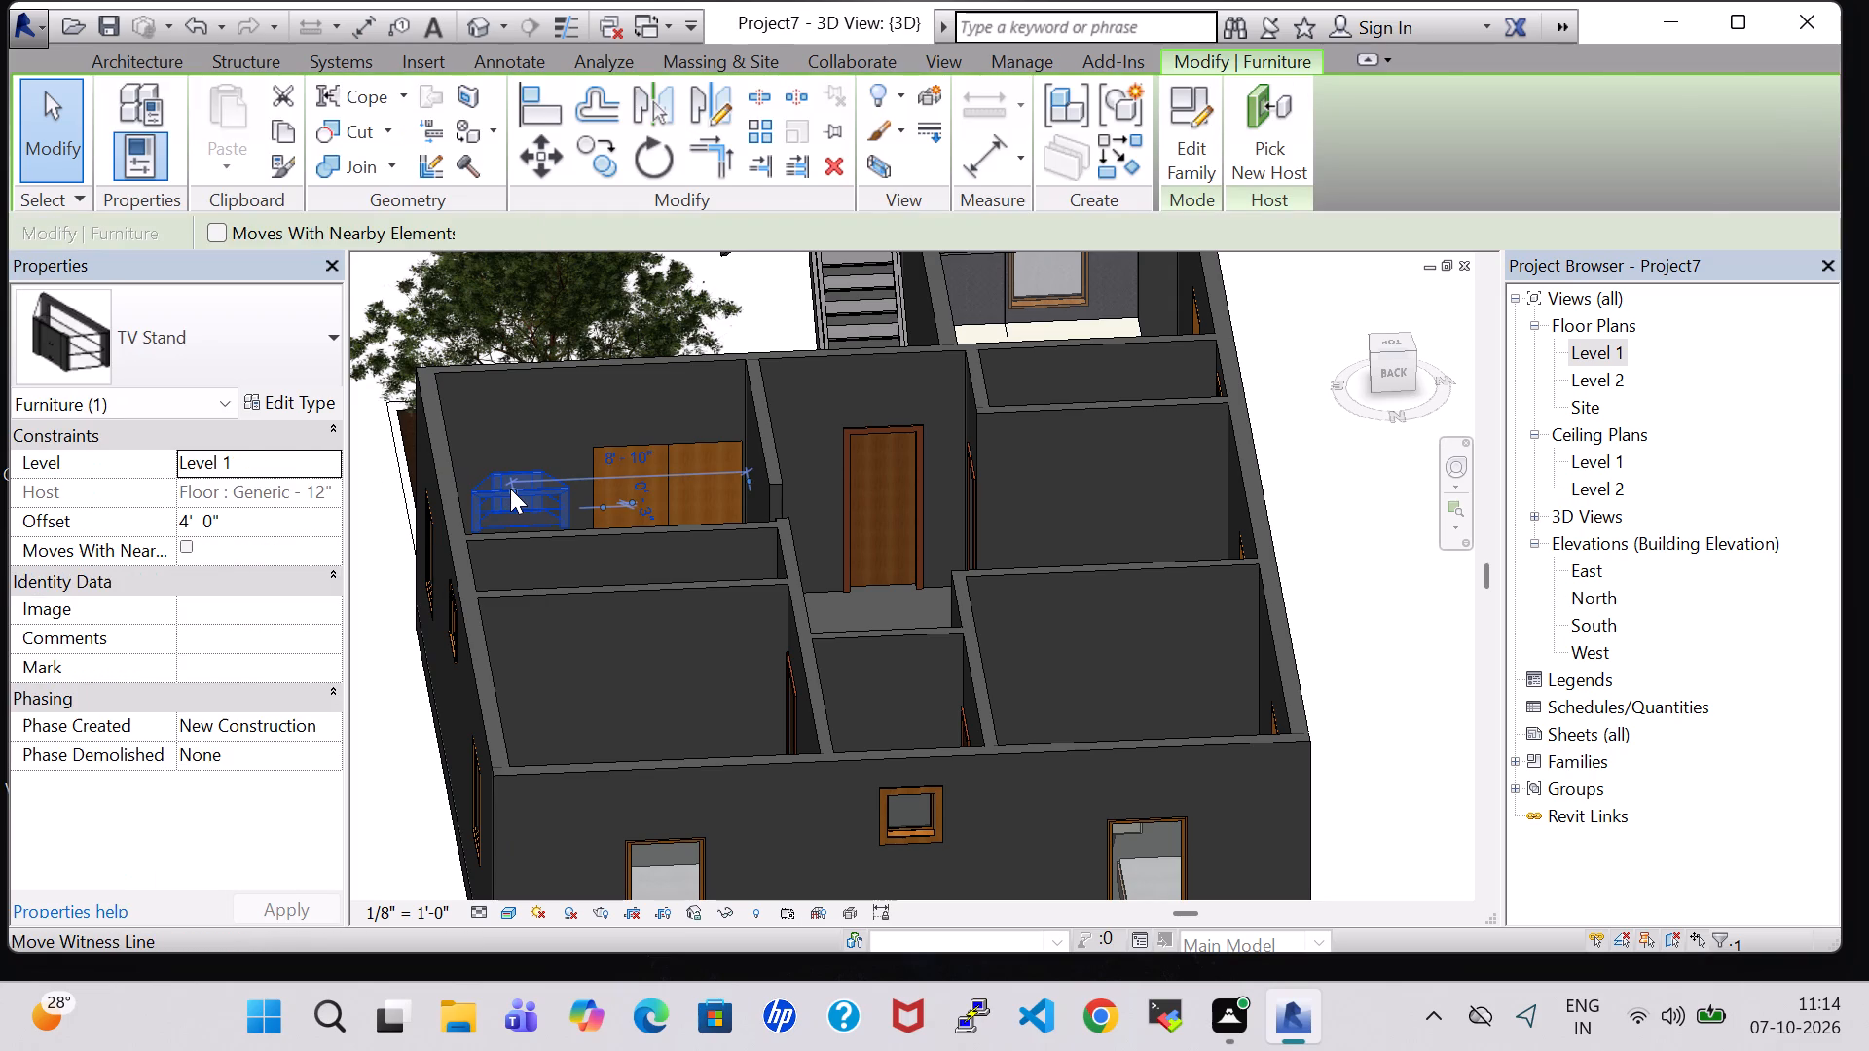
key(Delete)
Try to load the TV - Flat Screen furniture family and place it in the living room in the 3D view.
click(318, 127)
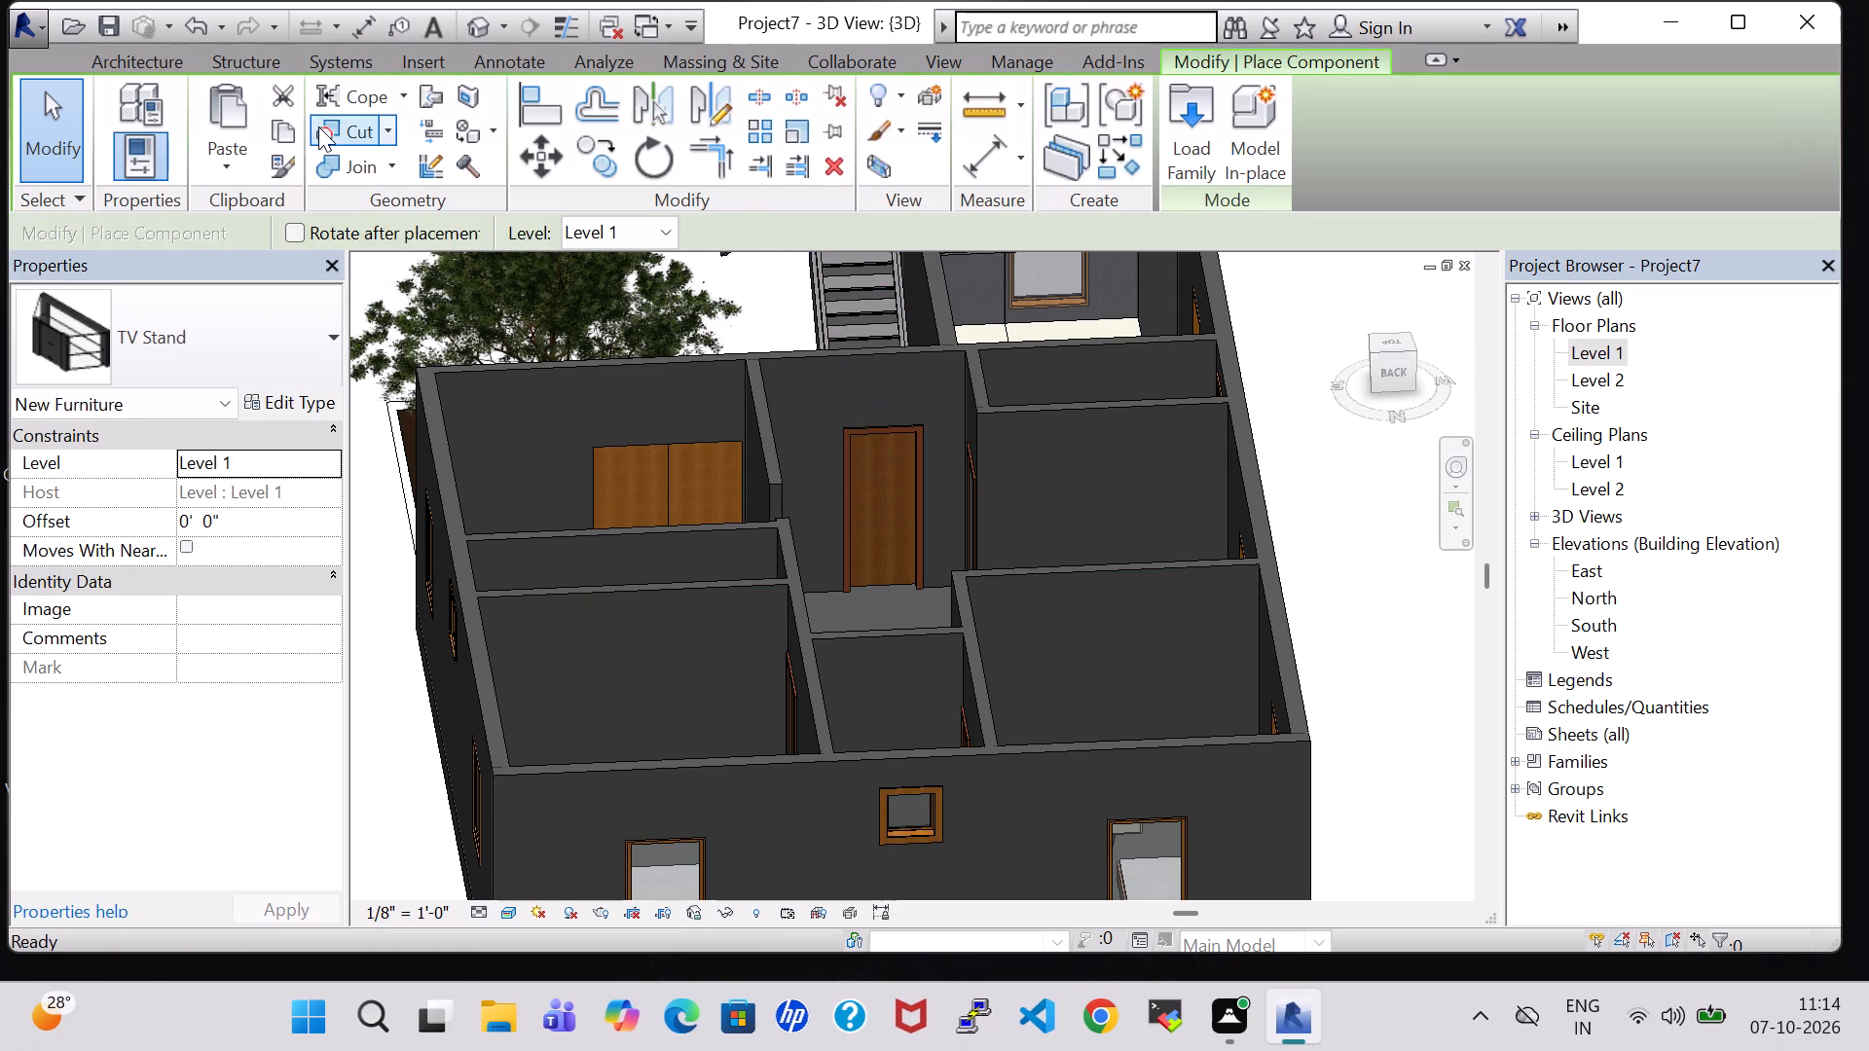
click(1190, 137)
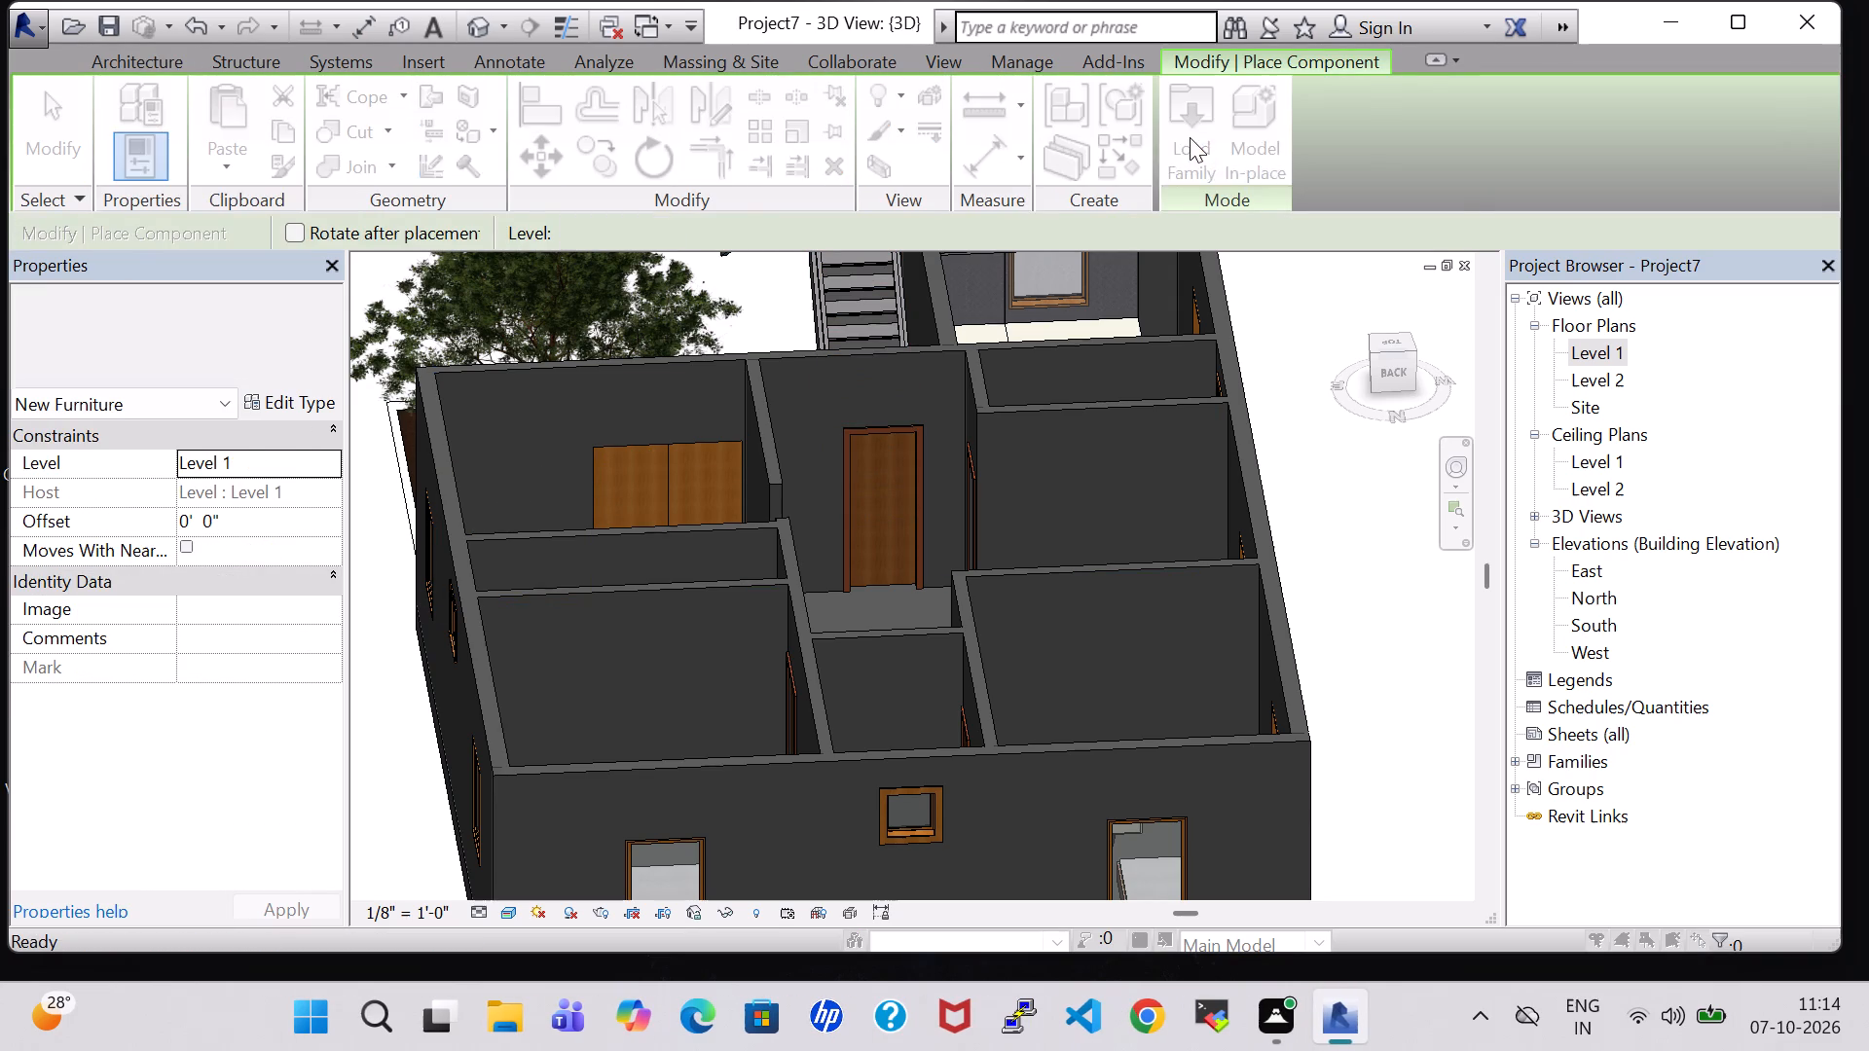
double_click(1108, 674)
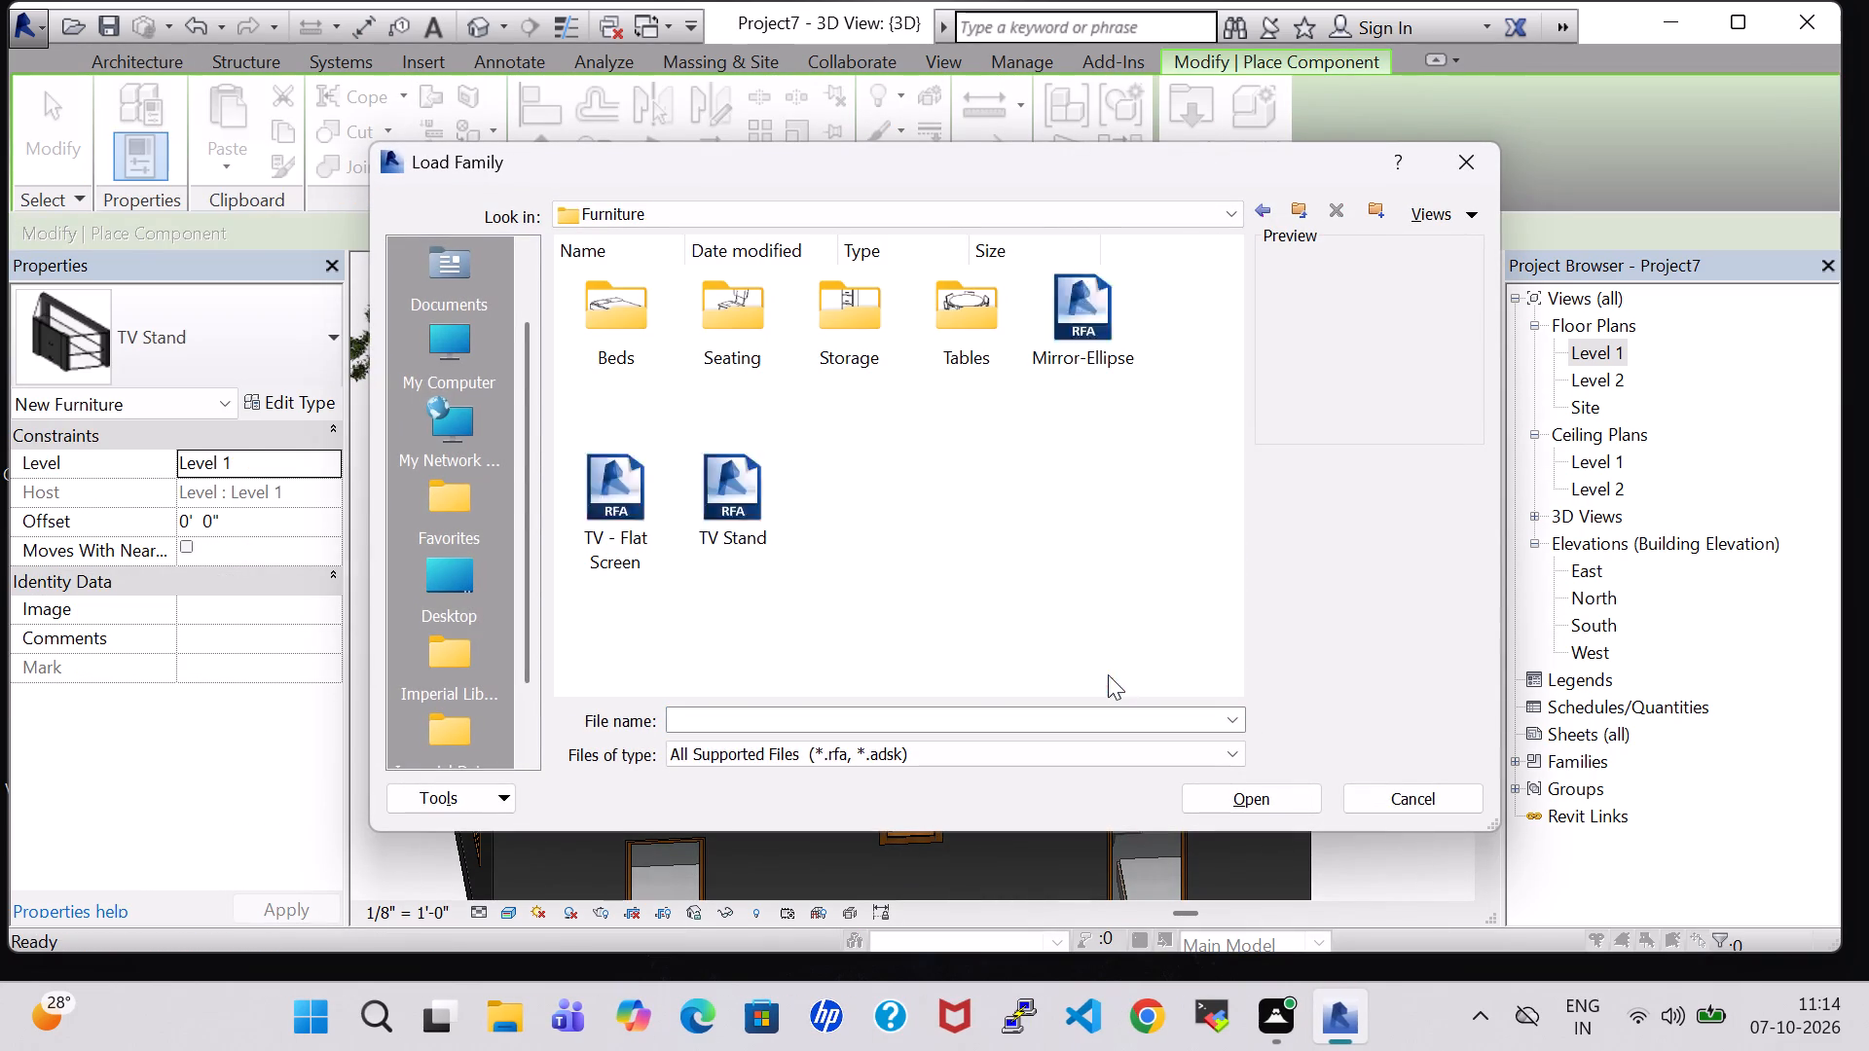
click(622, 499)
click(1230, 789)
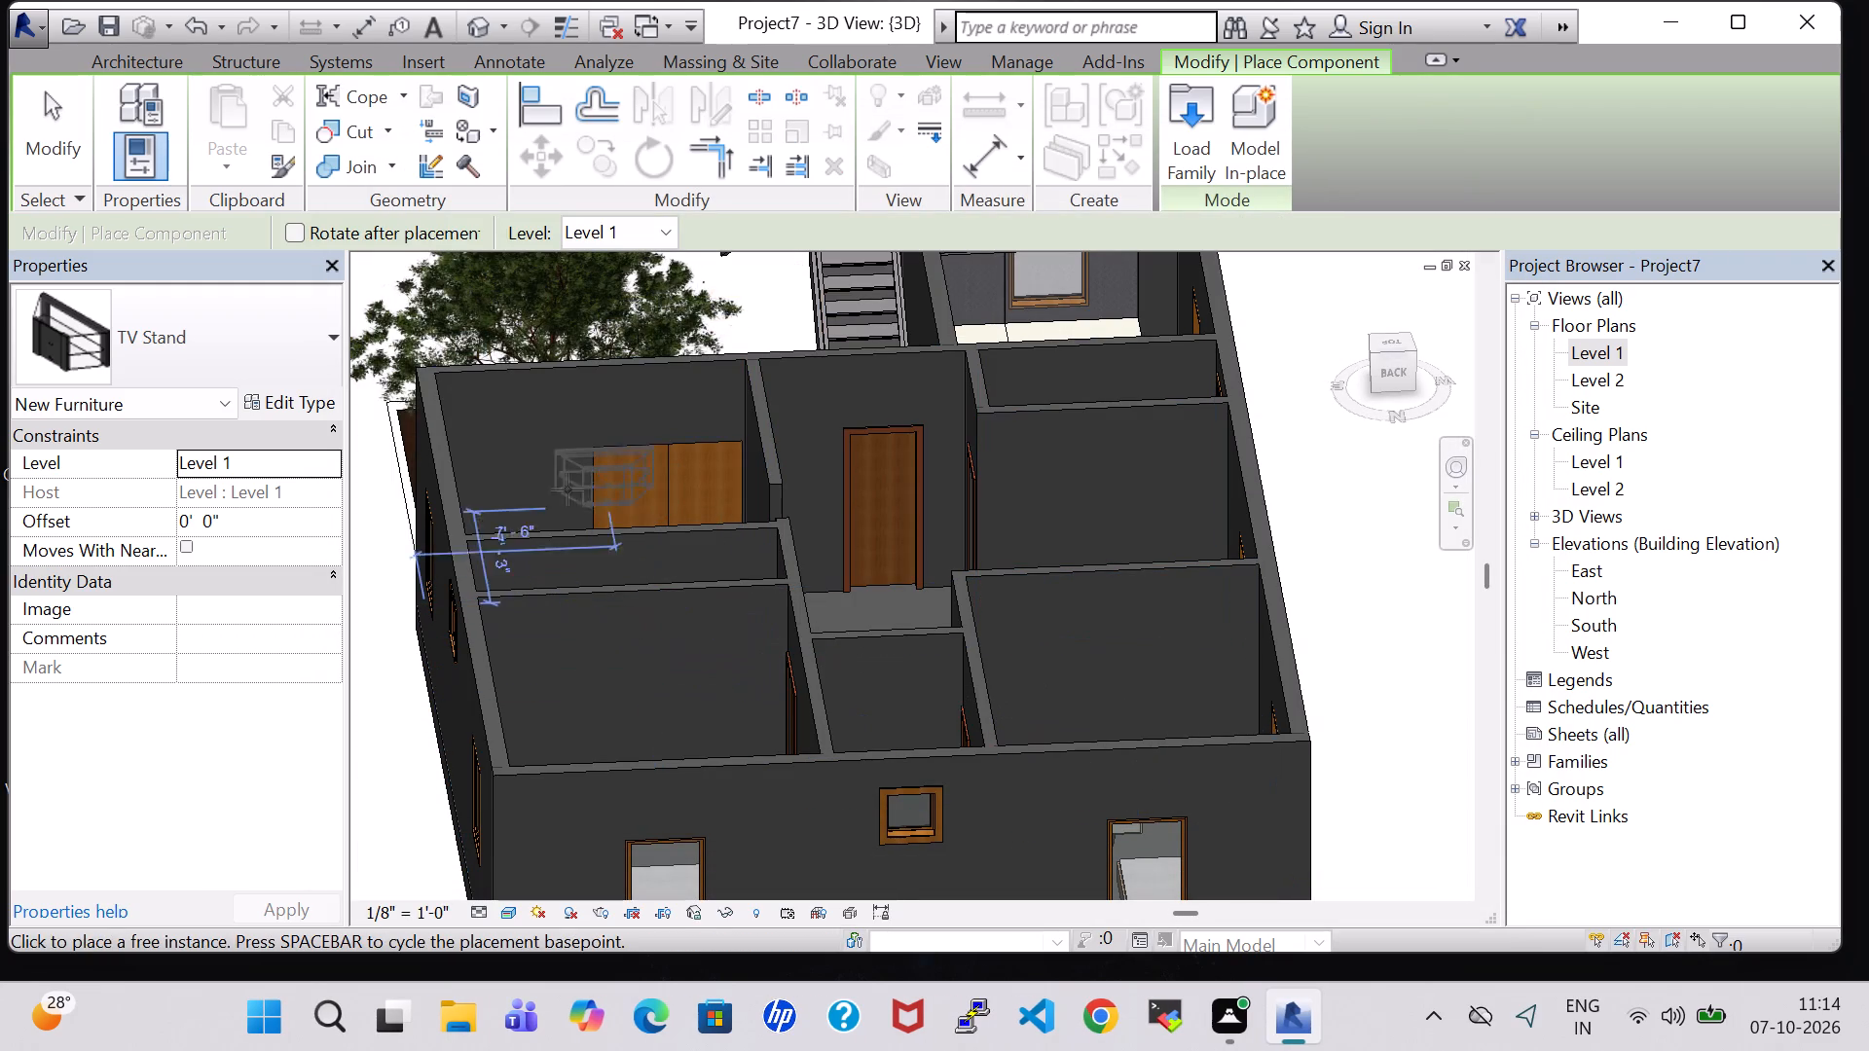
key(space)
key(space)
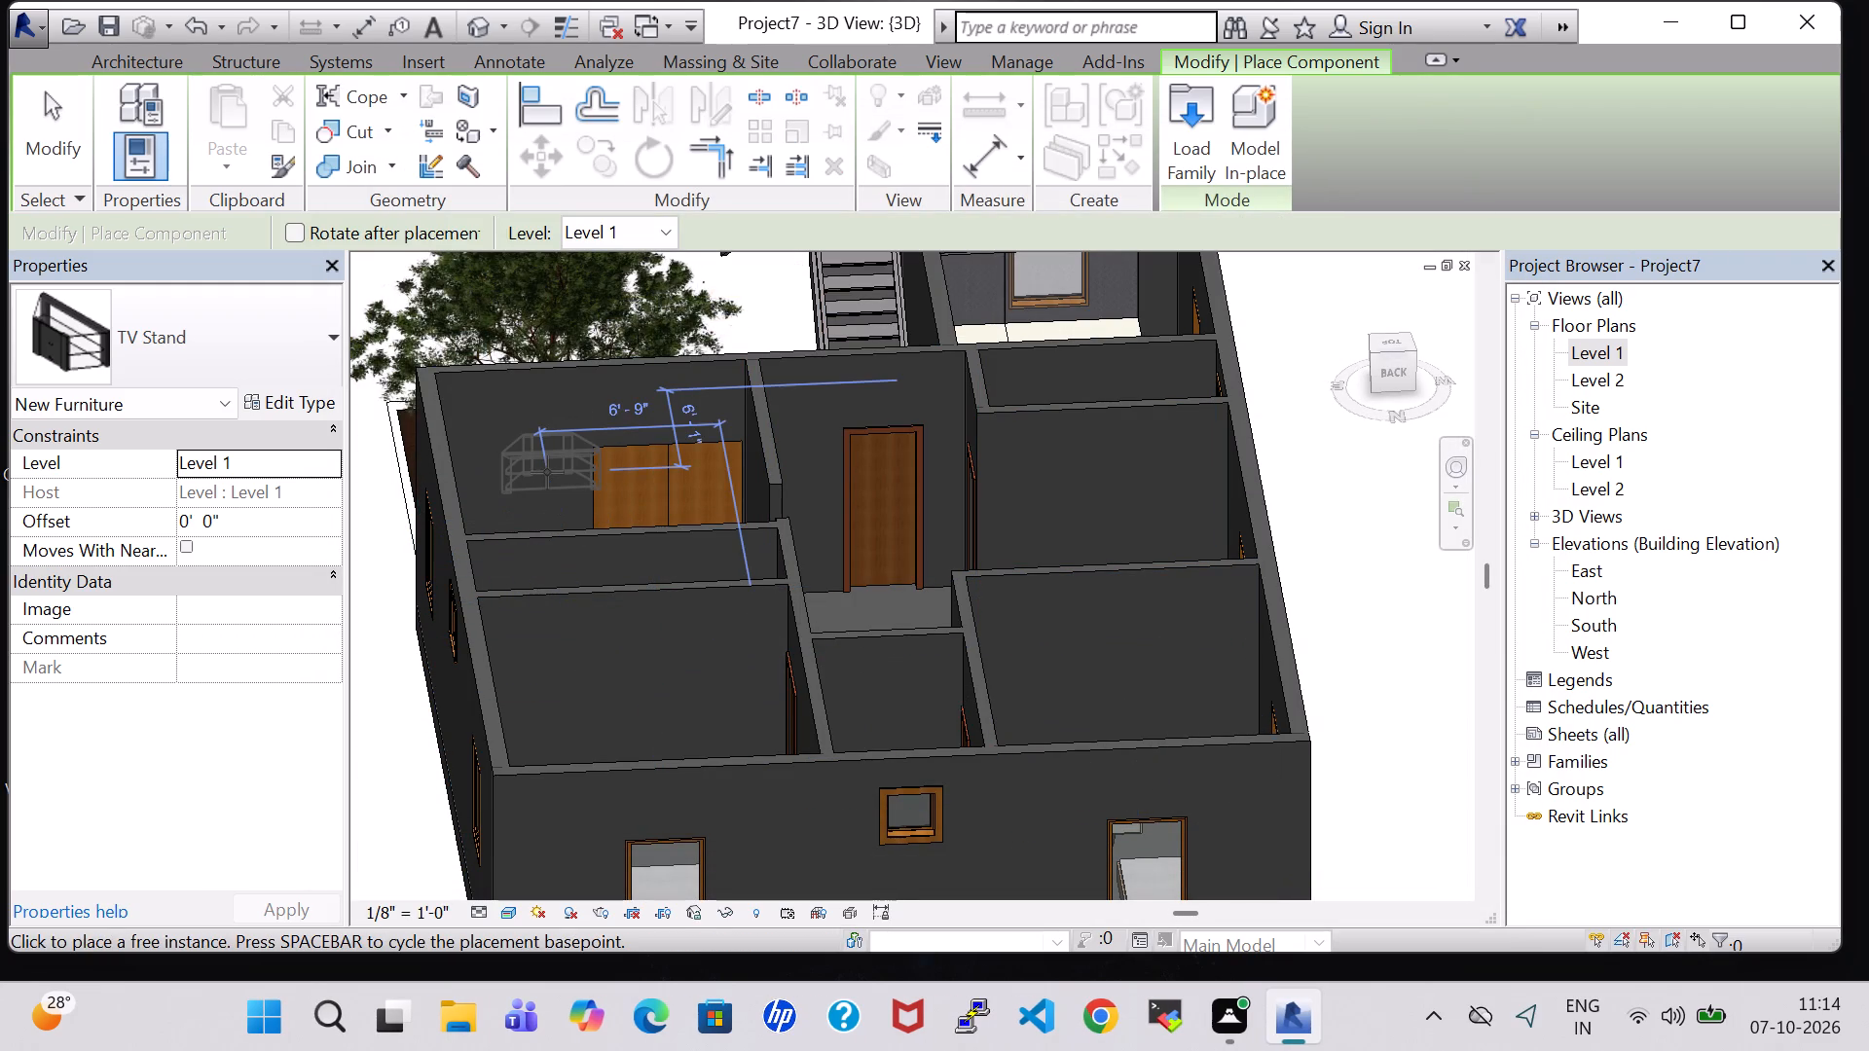
Load the Table-End family from the Tables subfolder of the US Imperial Furniture library.
click(1194, 143)
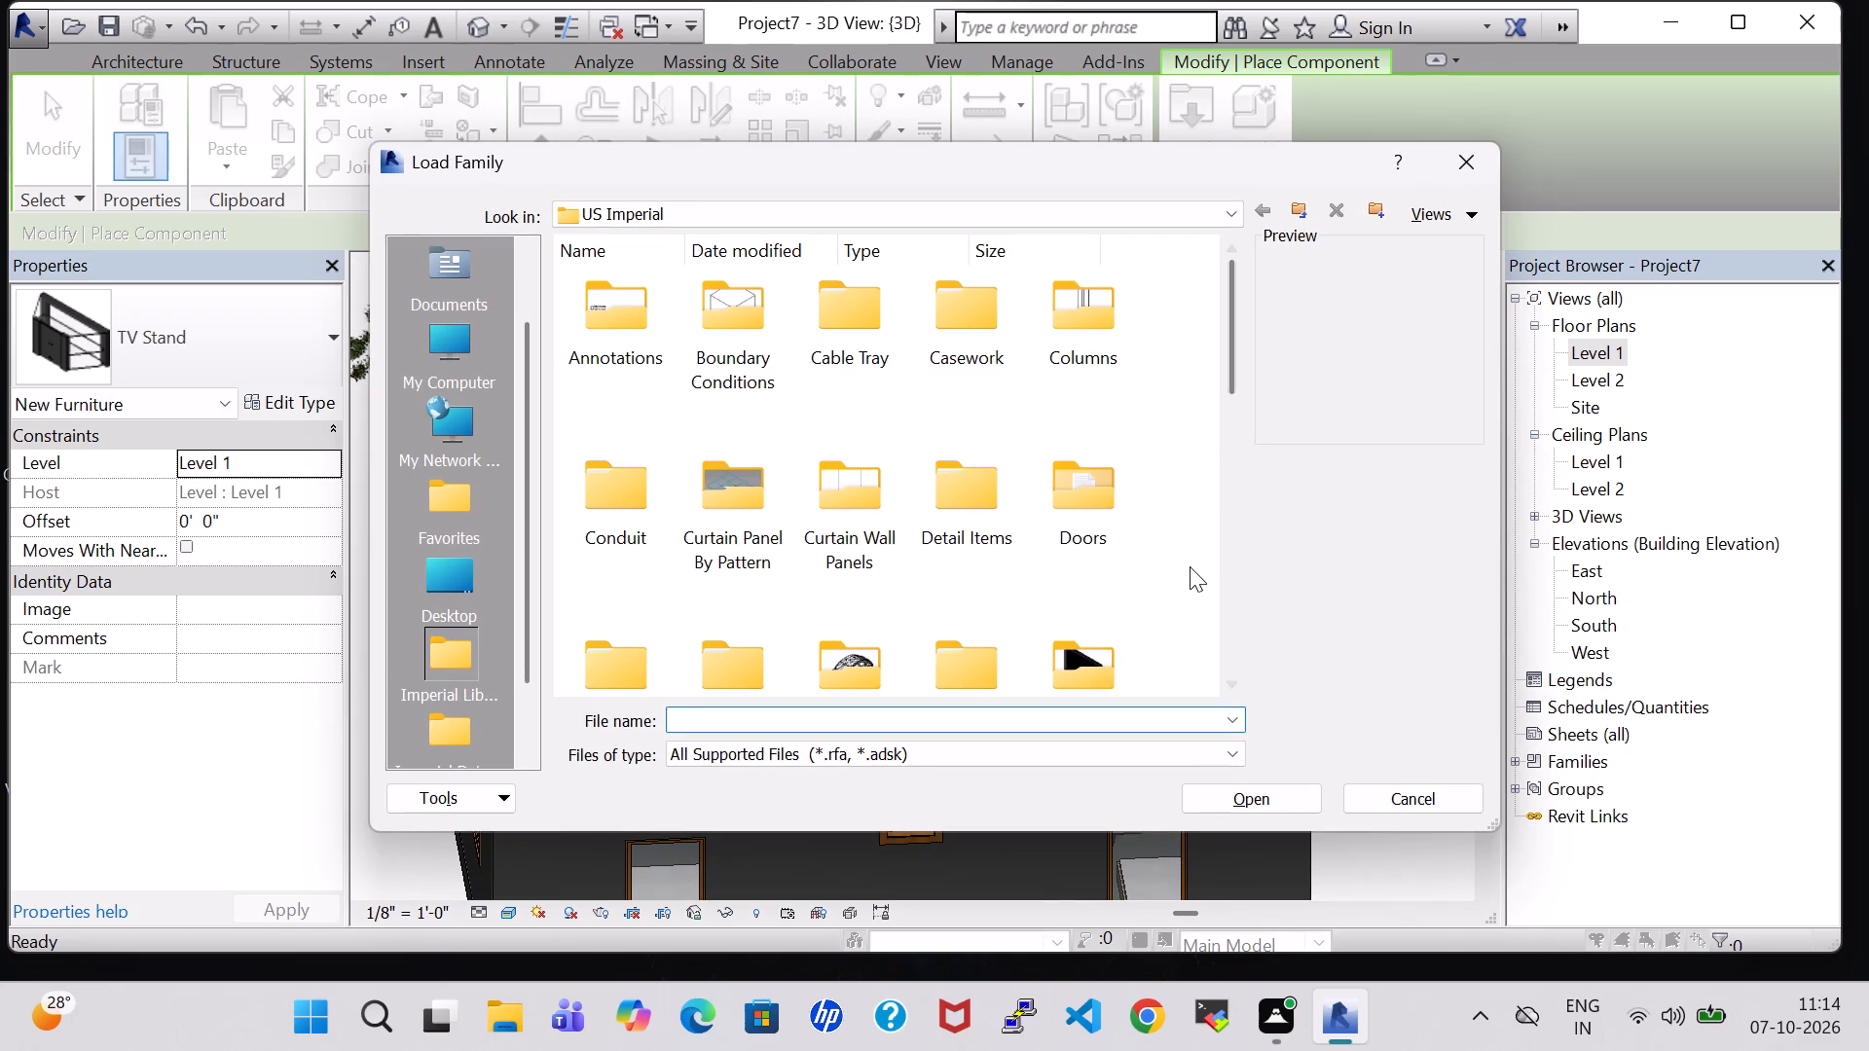
scroll(1188, 576, down, 1)
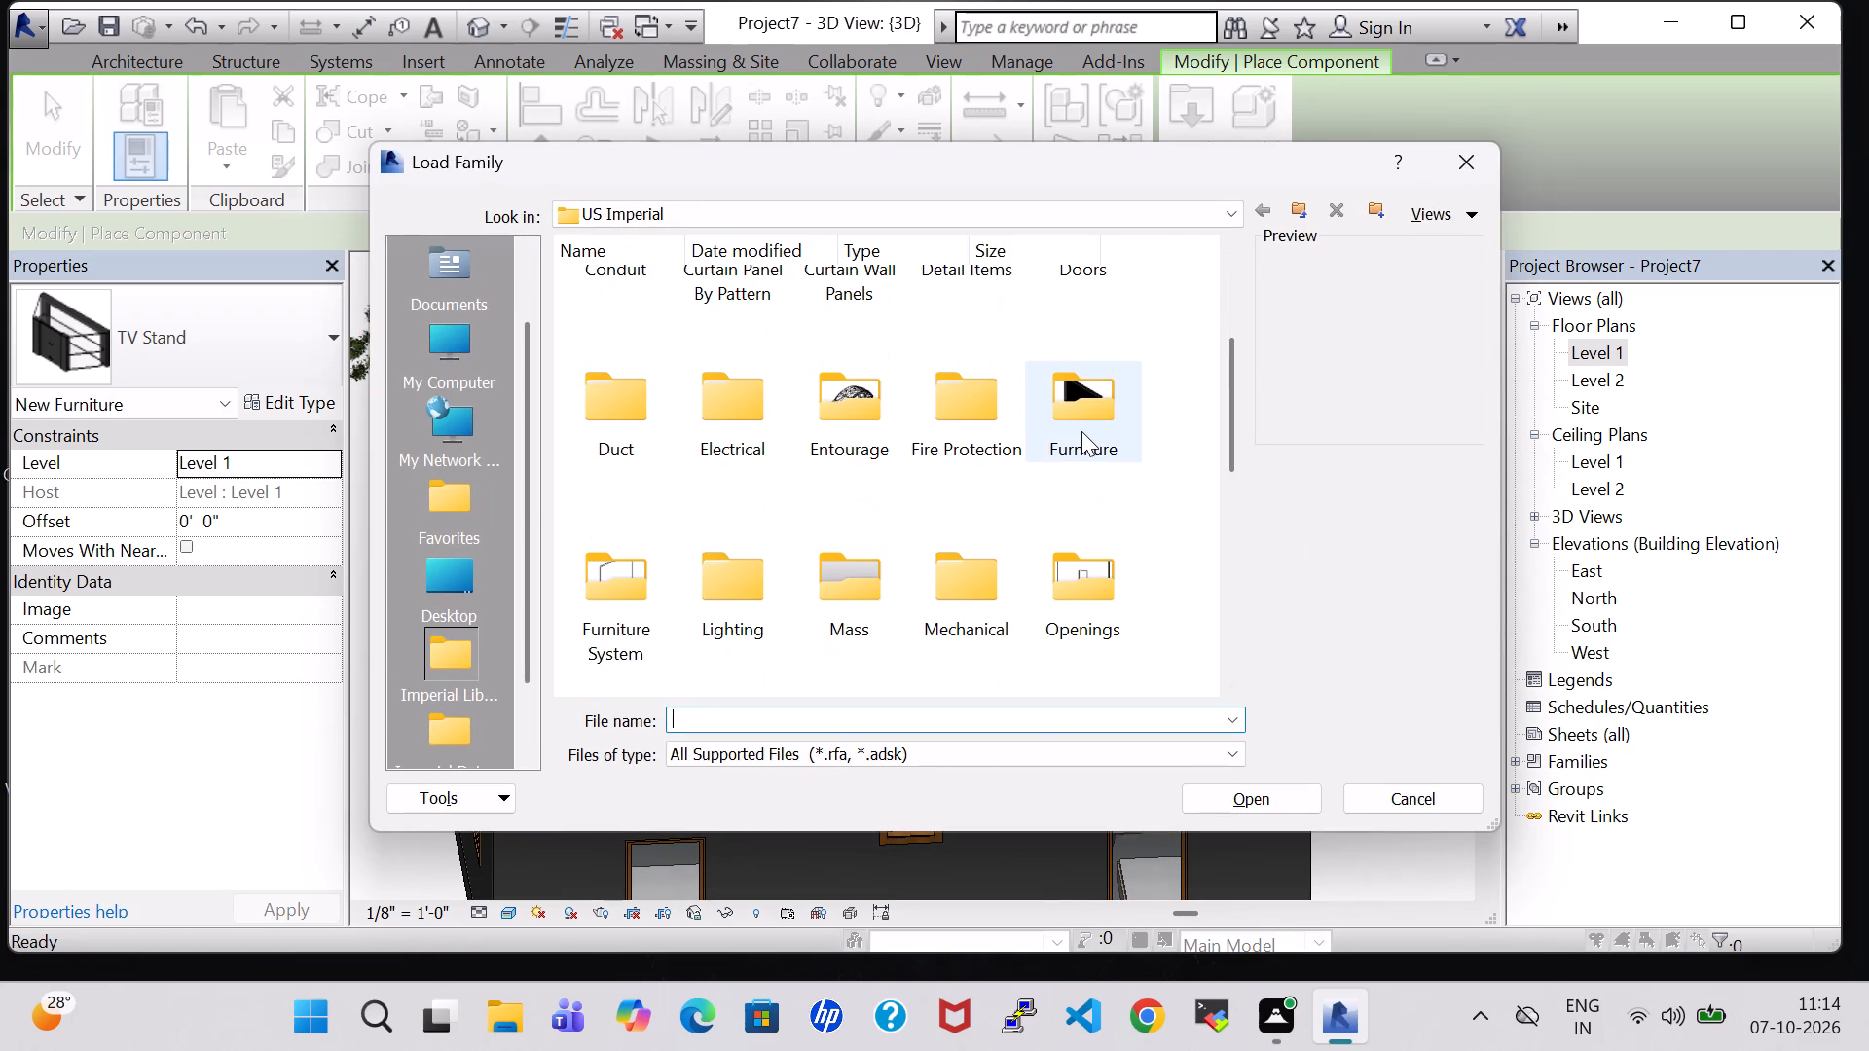
double_click(1081, 431)
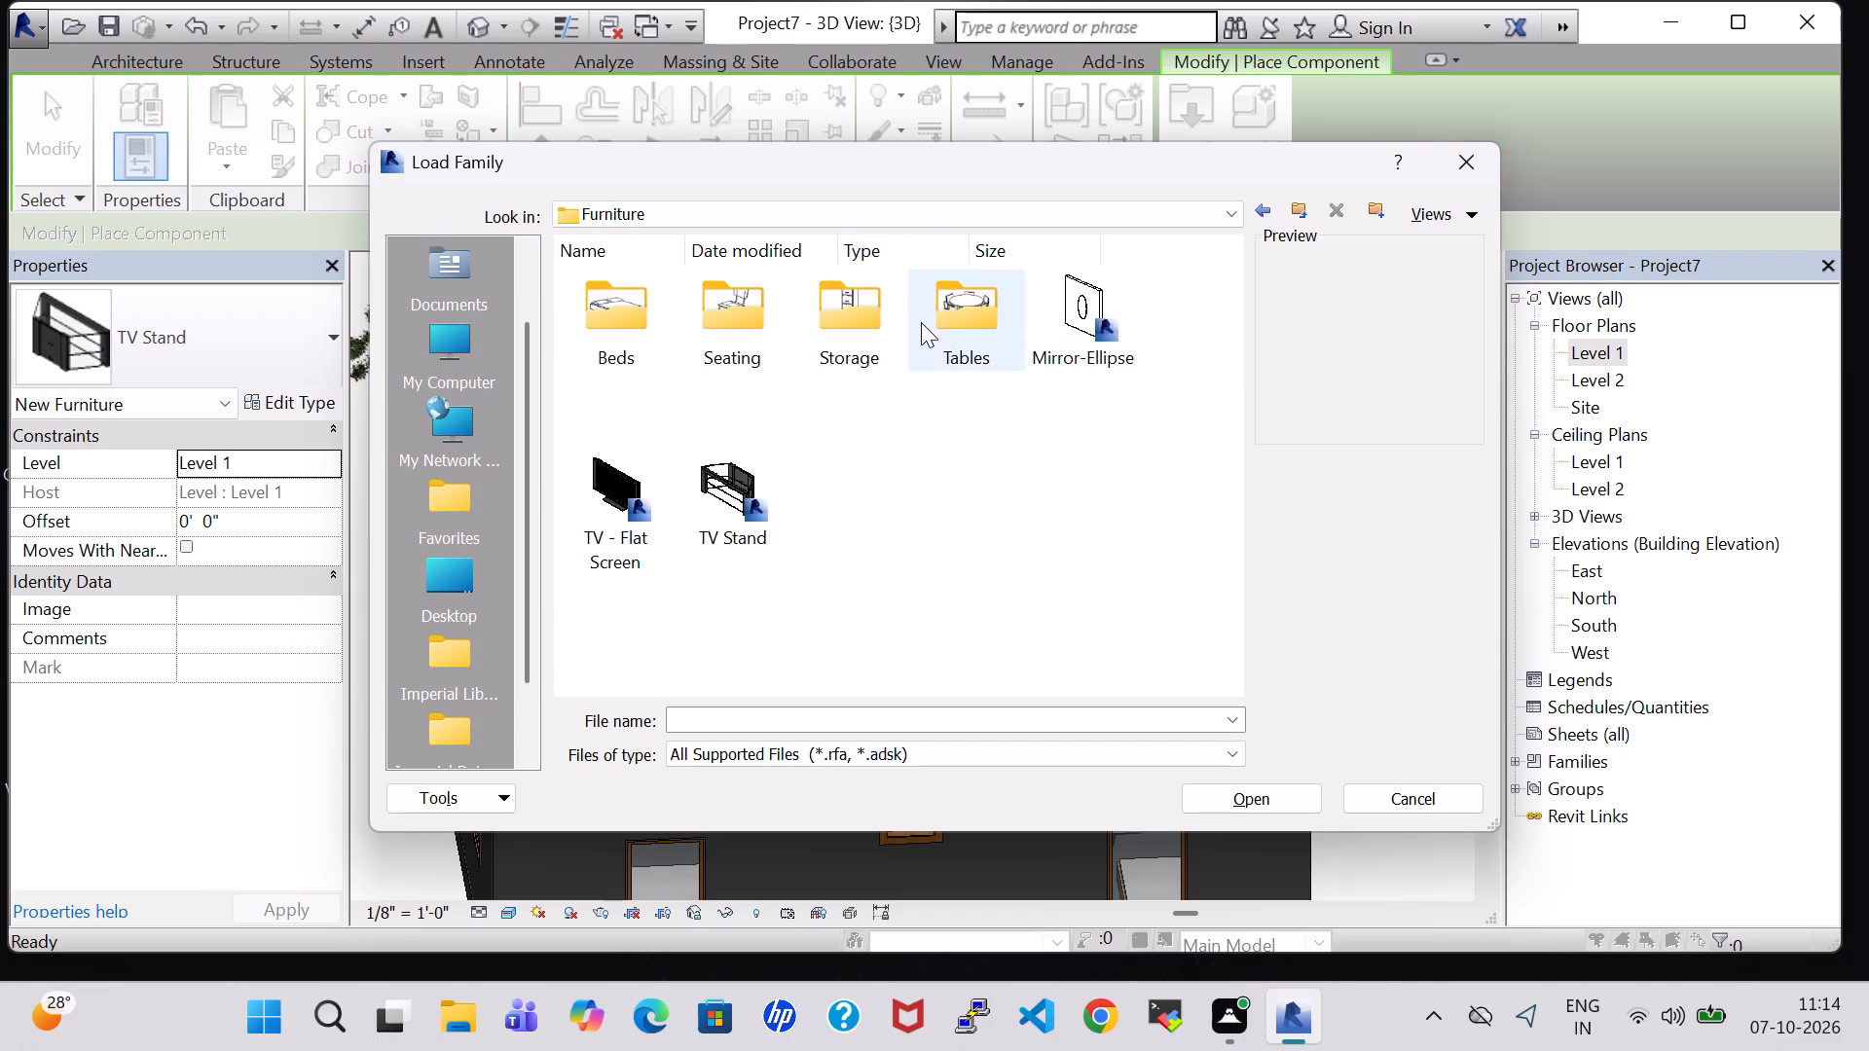
double_click(953, 332)
click(888, 499)
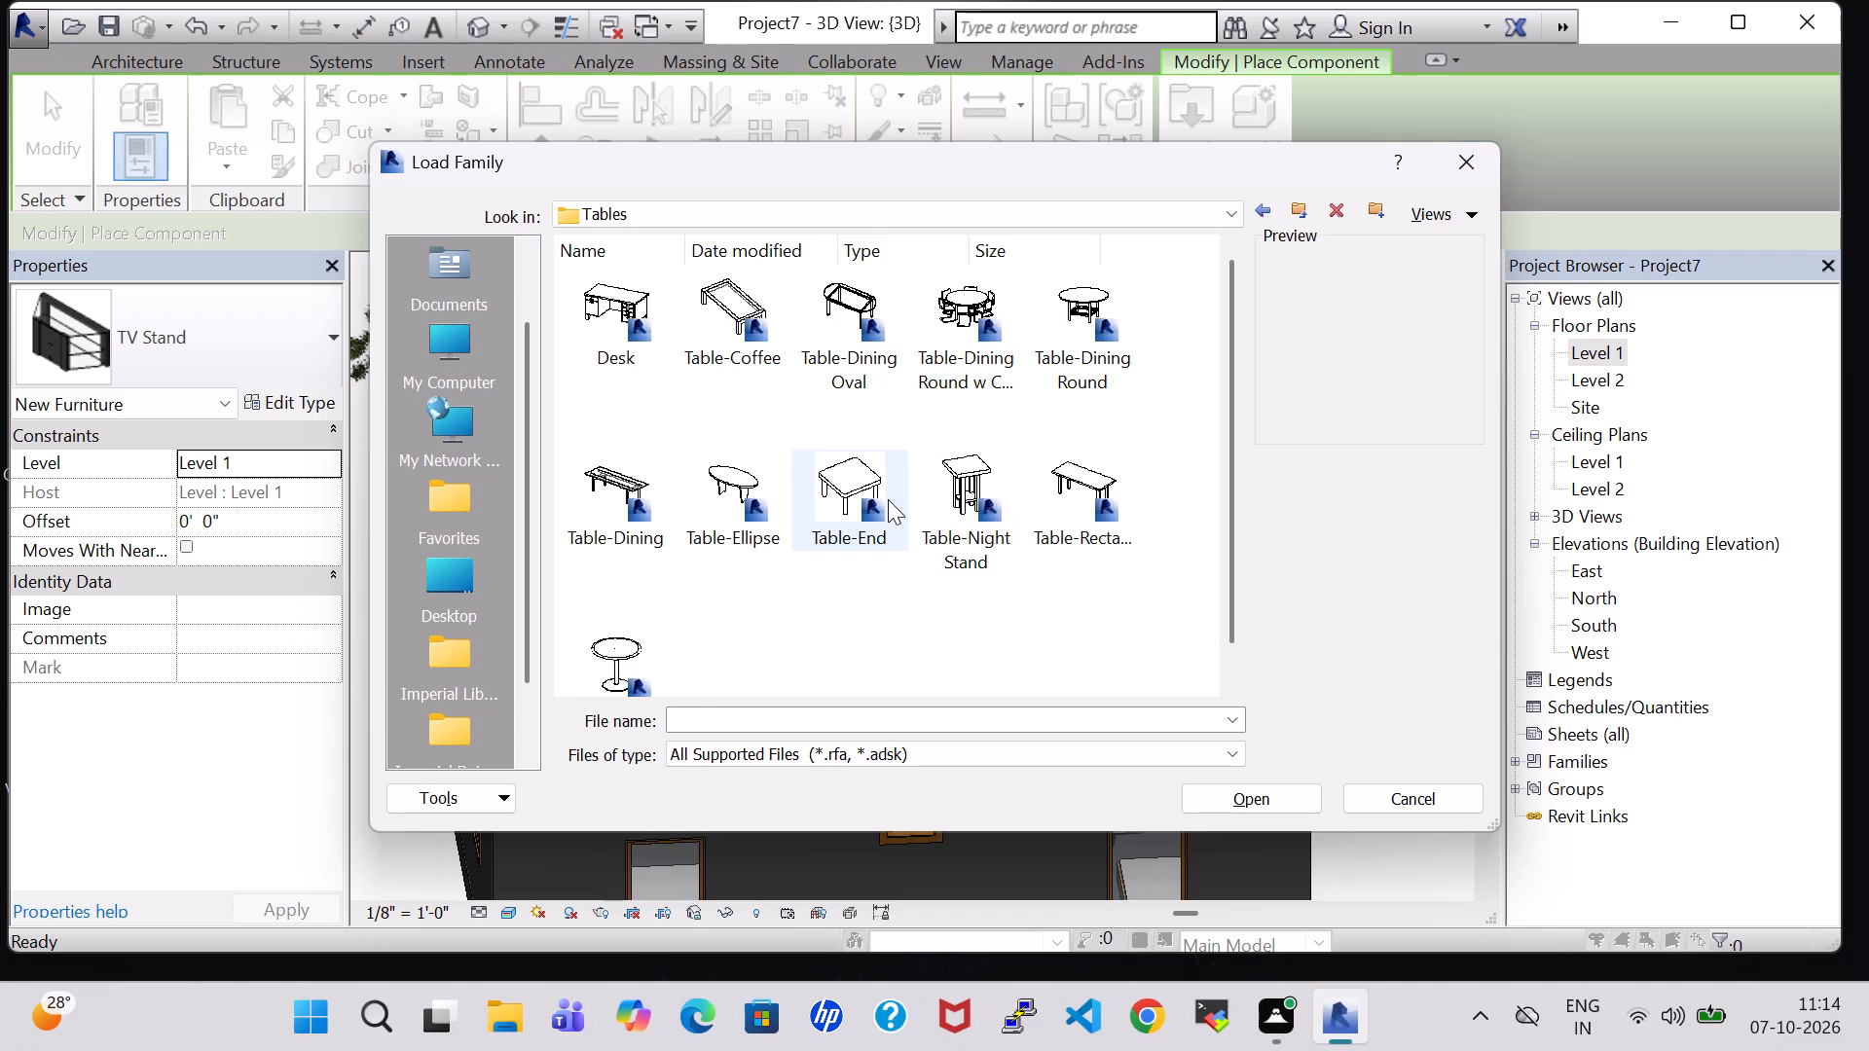
click(1253, 804)
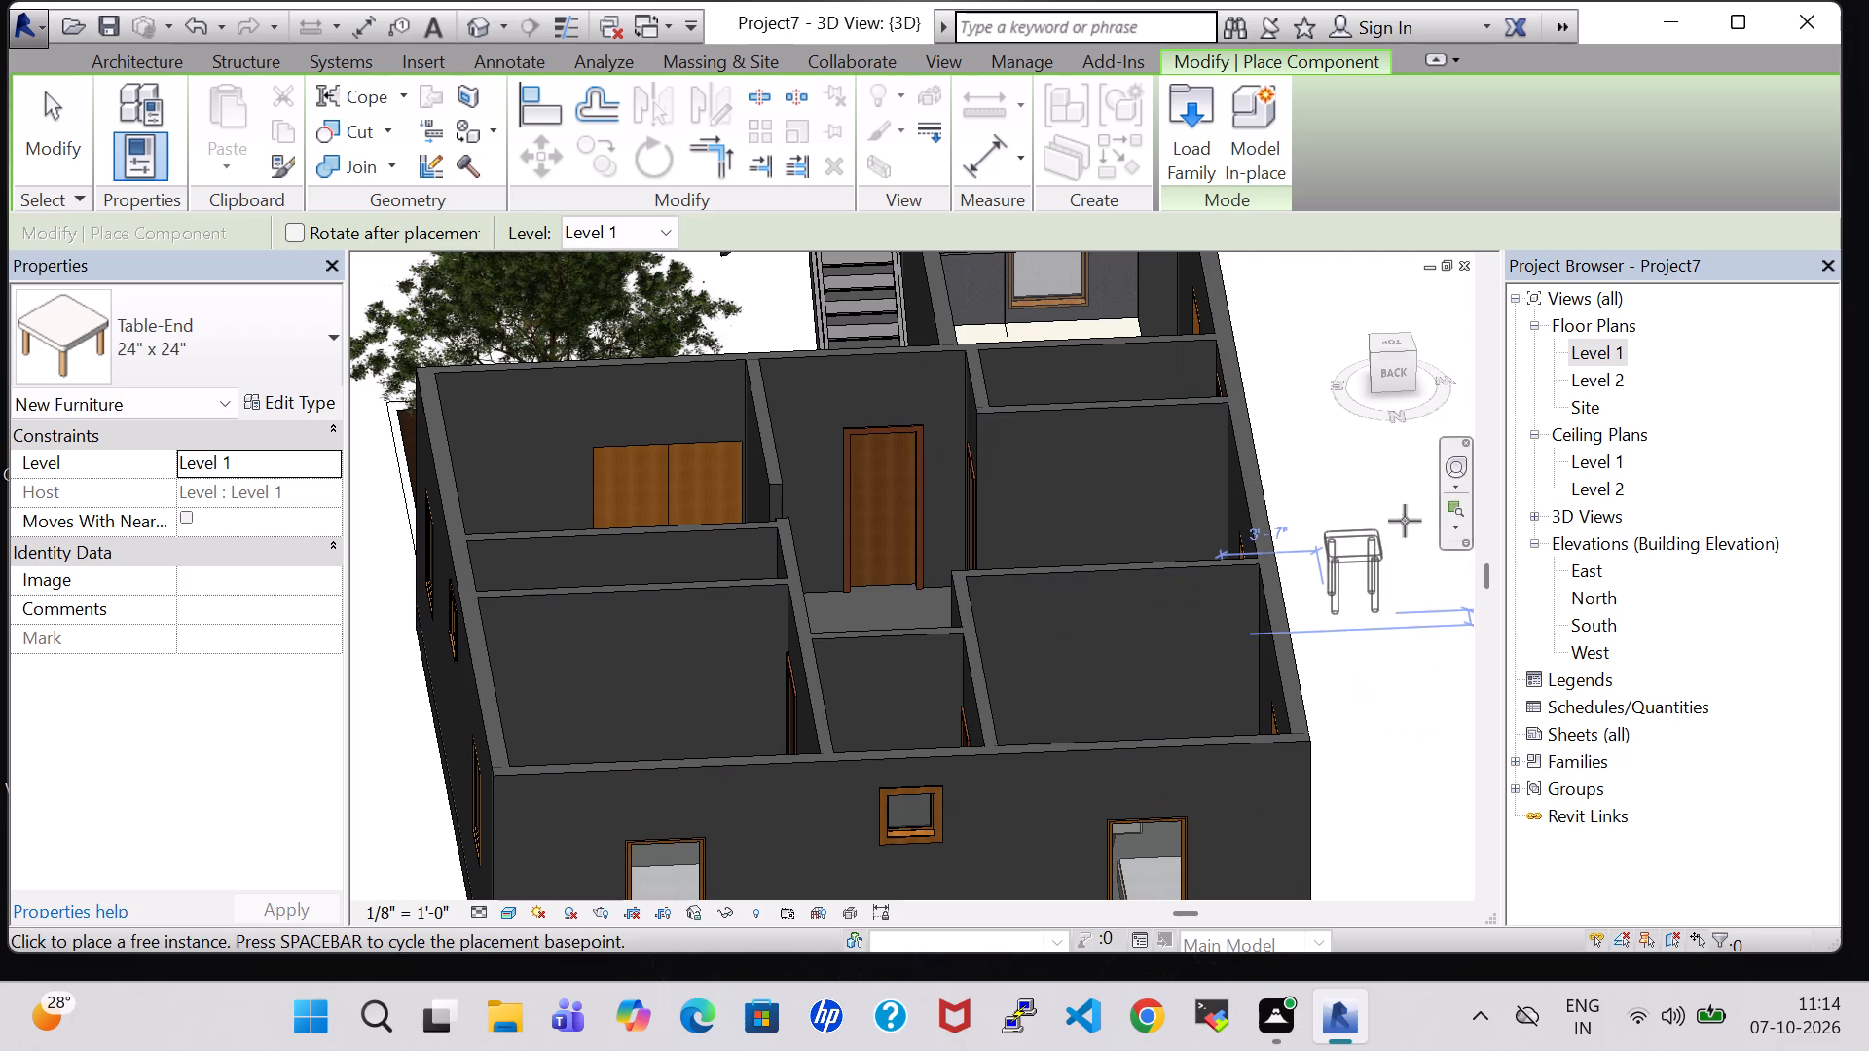
On the Level 1 plan, place a 24" x 24" Table-End in the POOJA ROOM near the outer wall opposite its door.
double_click(1590, 349)
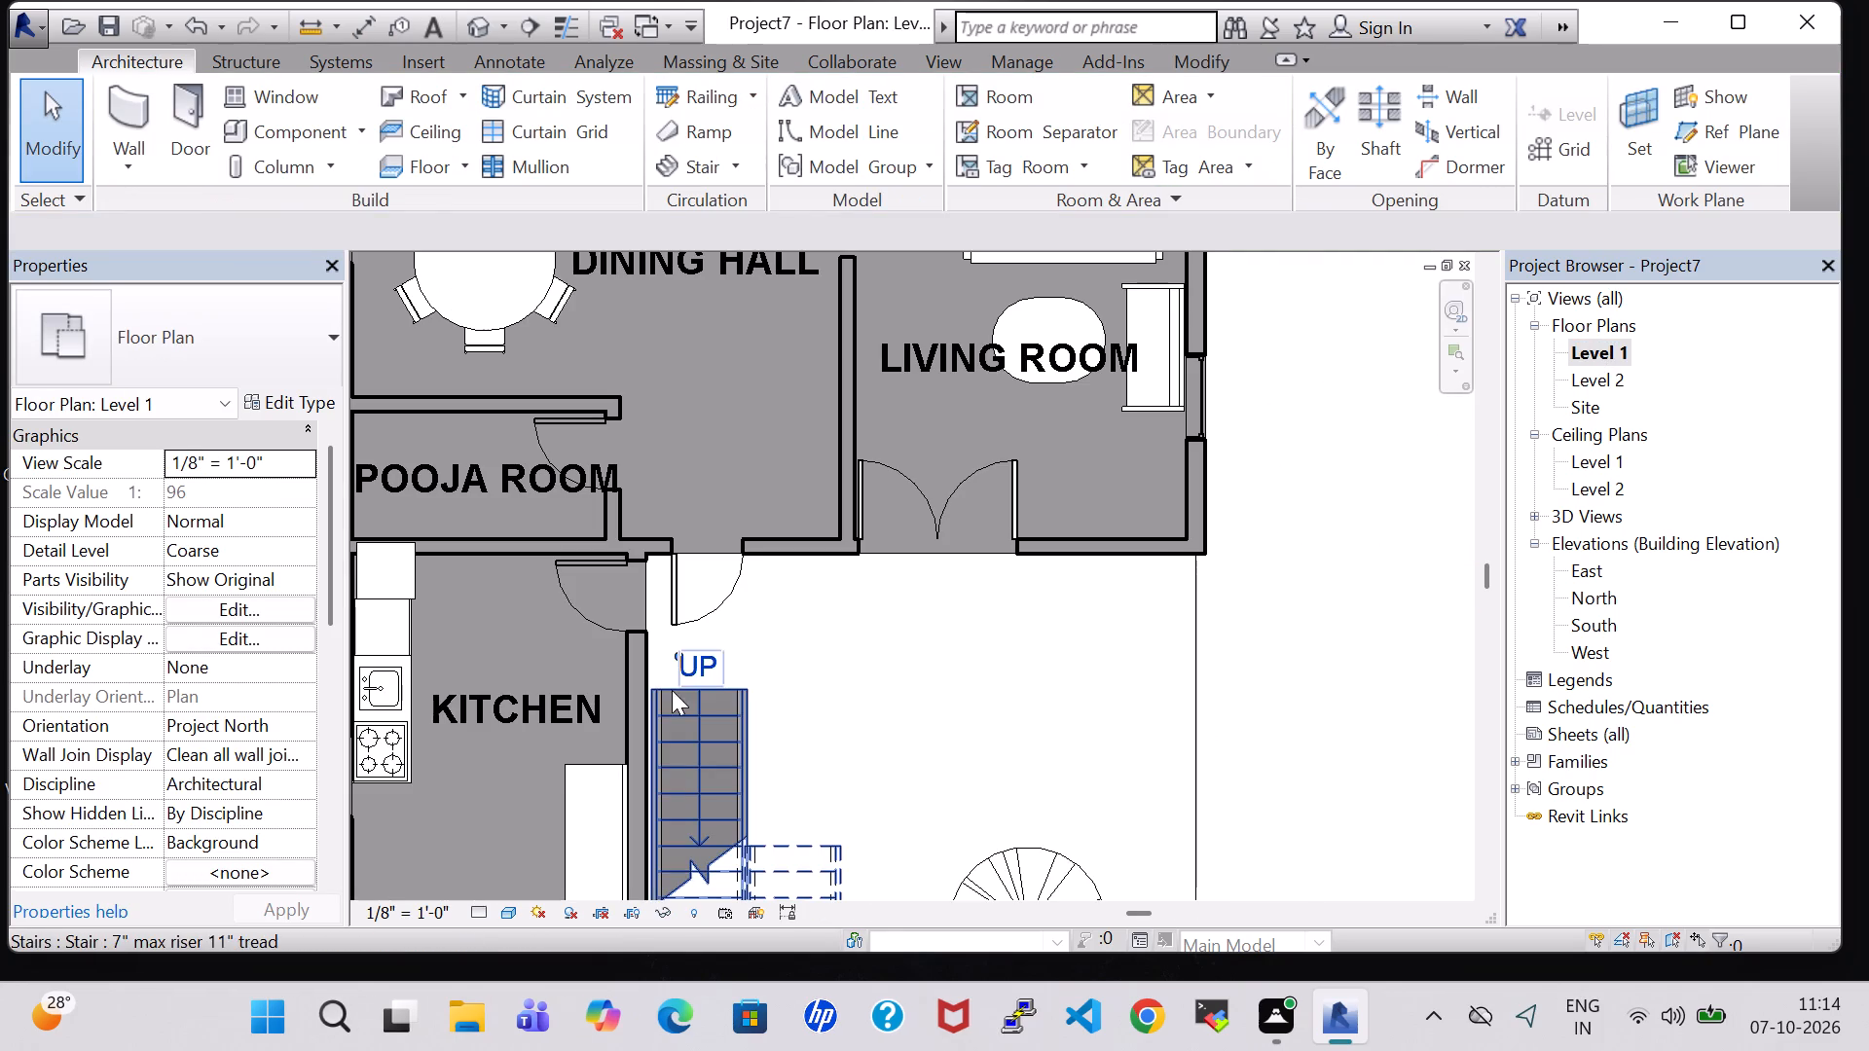
scroll(686, 618, down, 4)
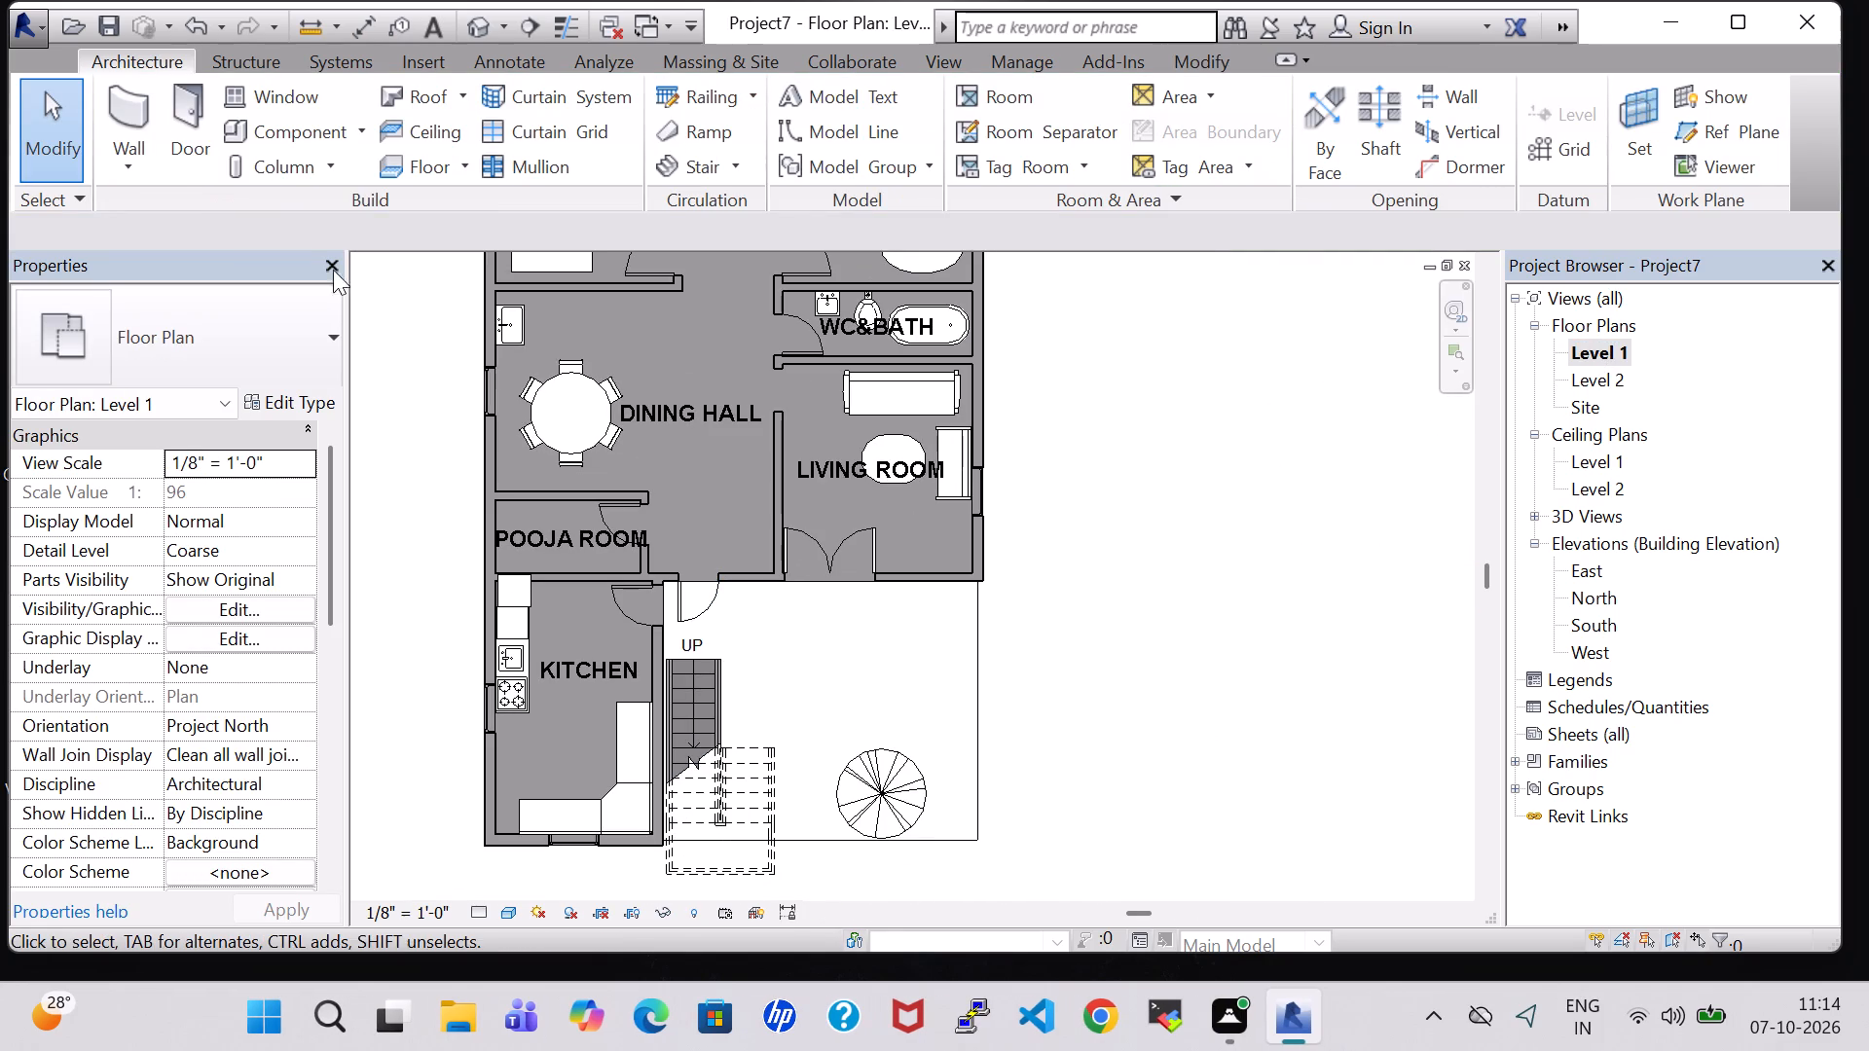
click(267, 124)
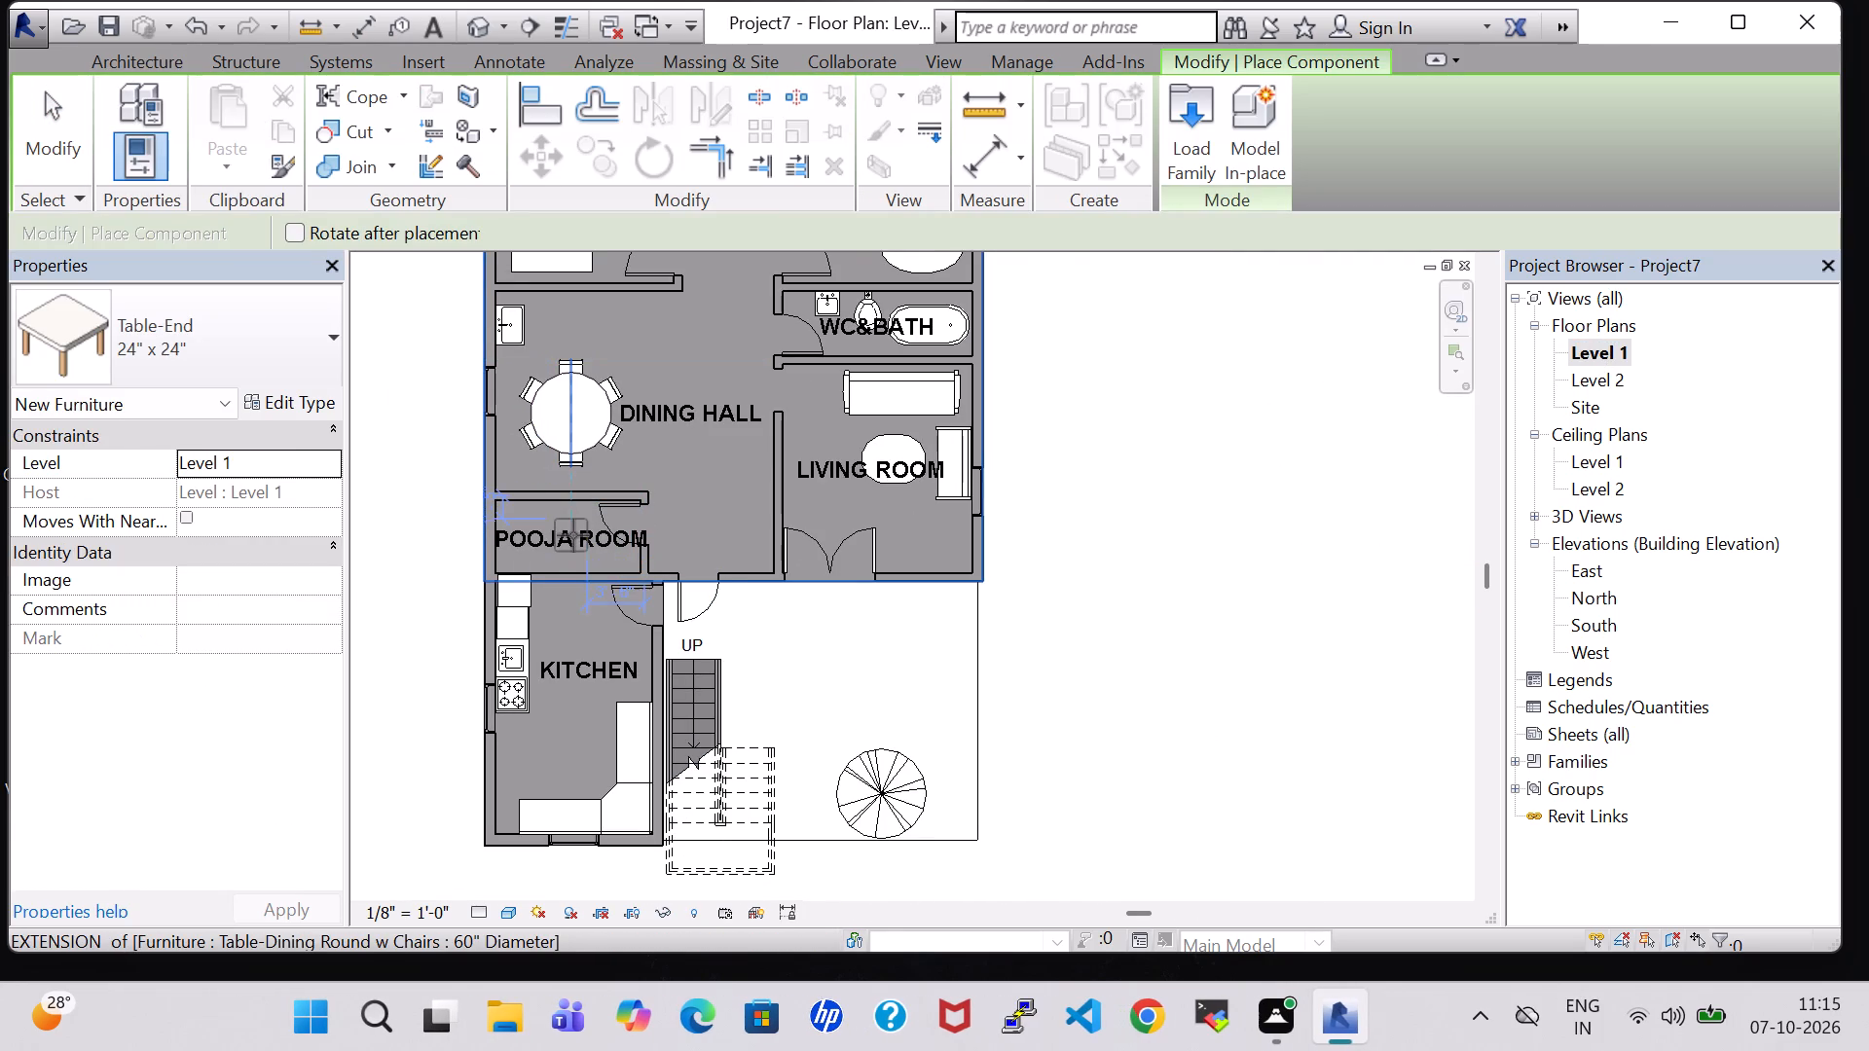
scroll(573, 535, up, 5)
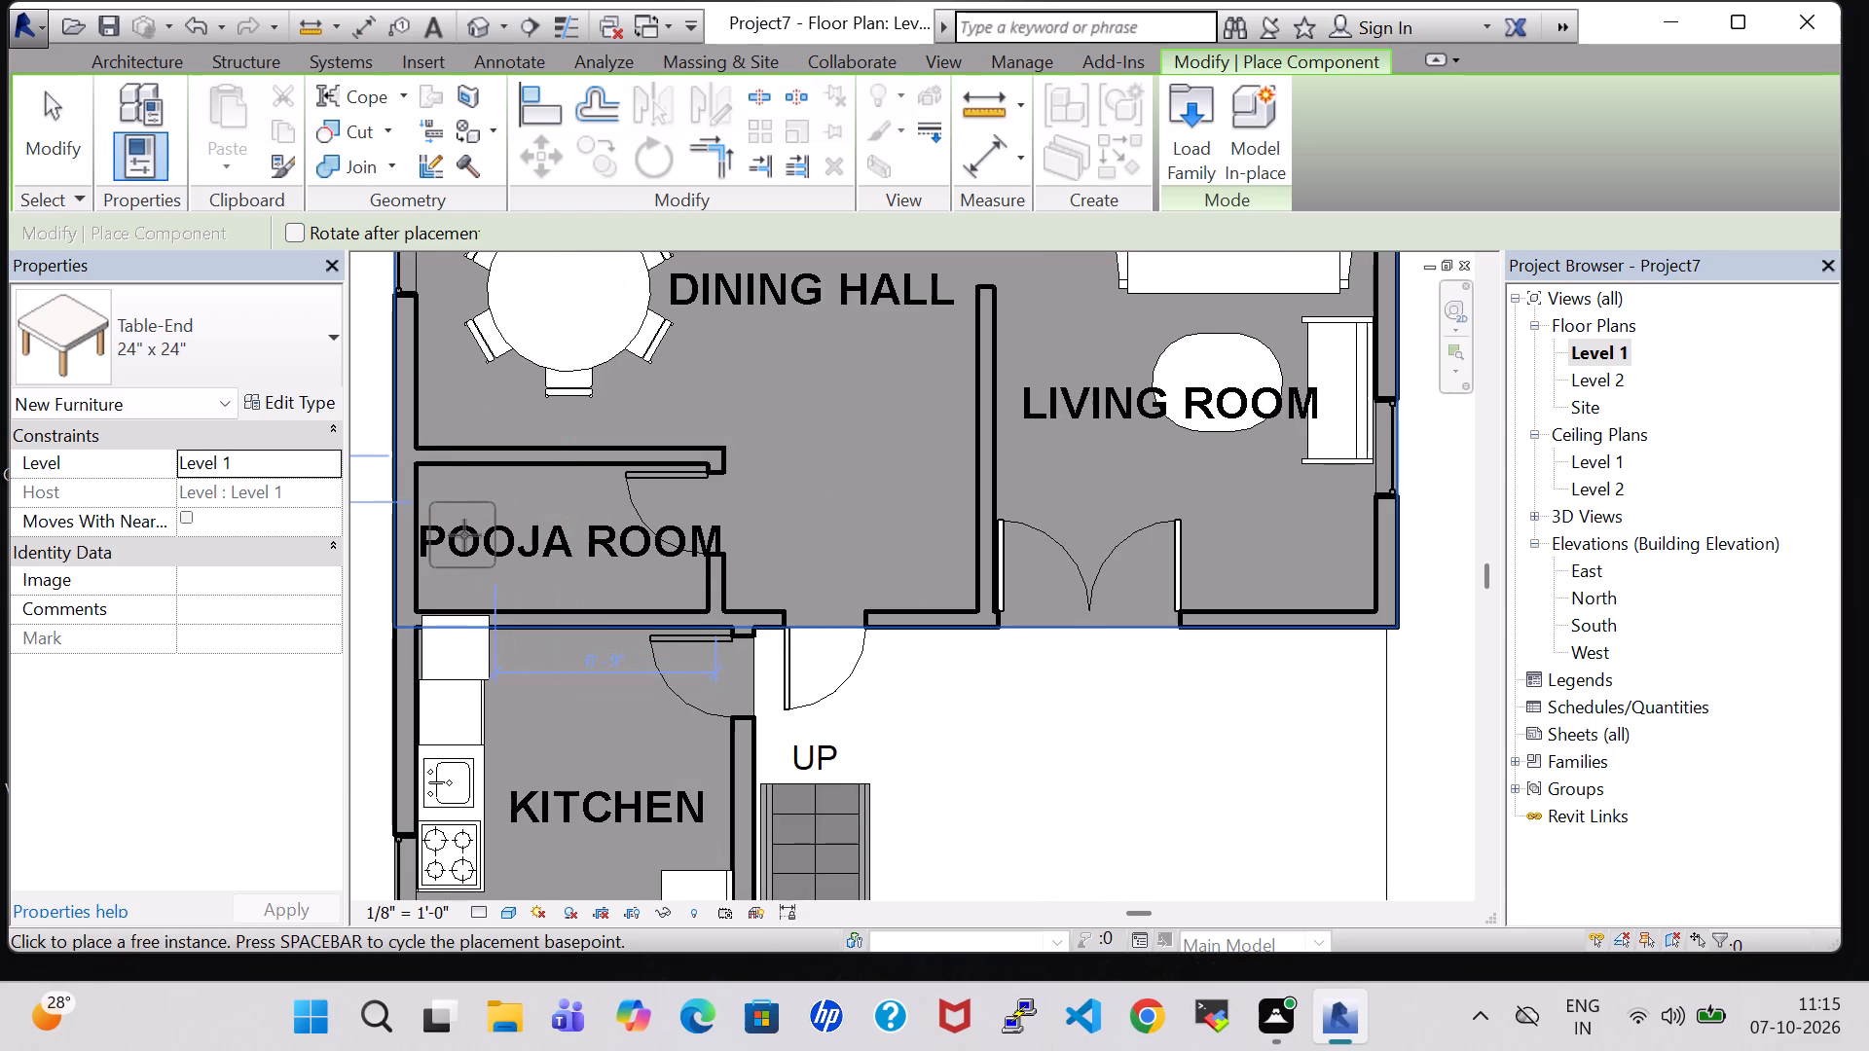
click(464, 535)
key(Escape)
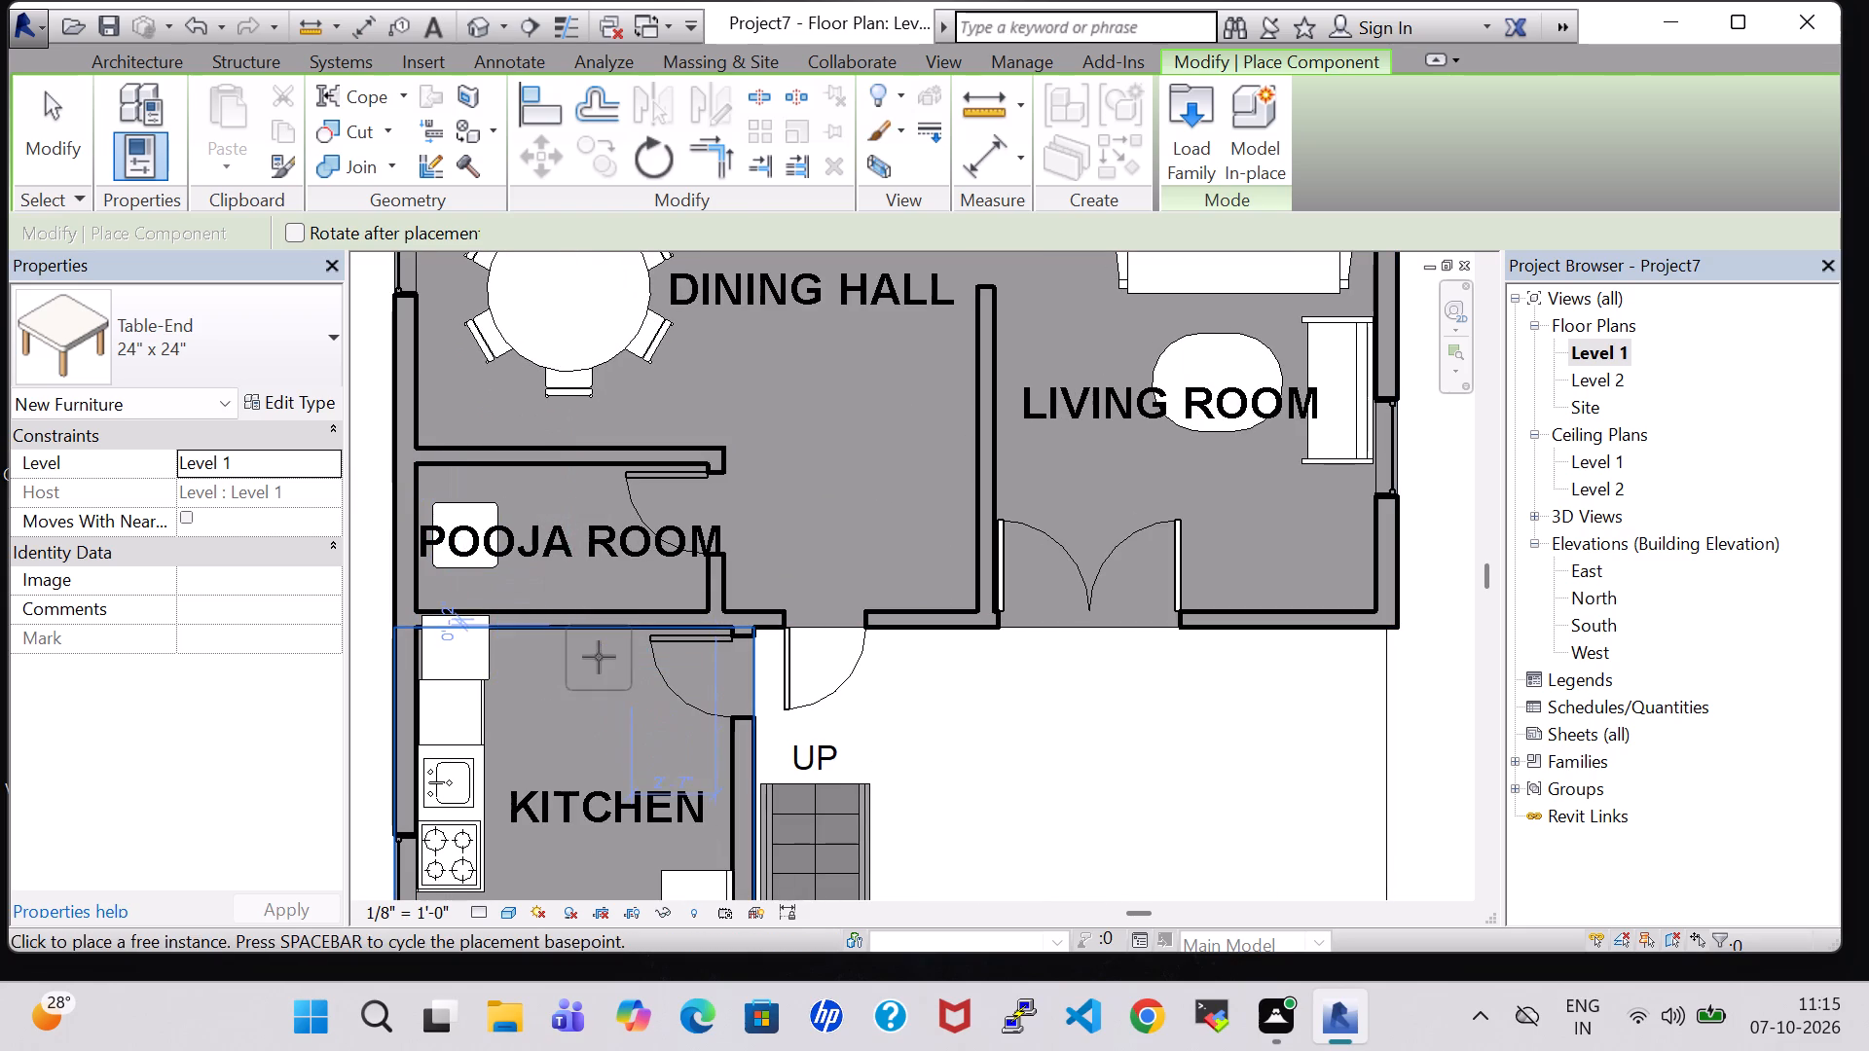
key(Escape)
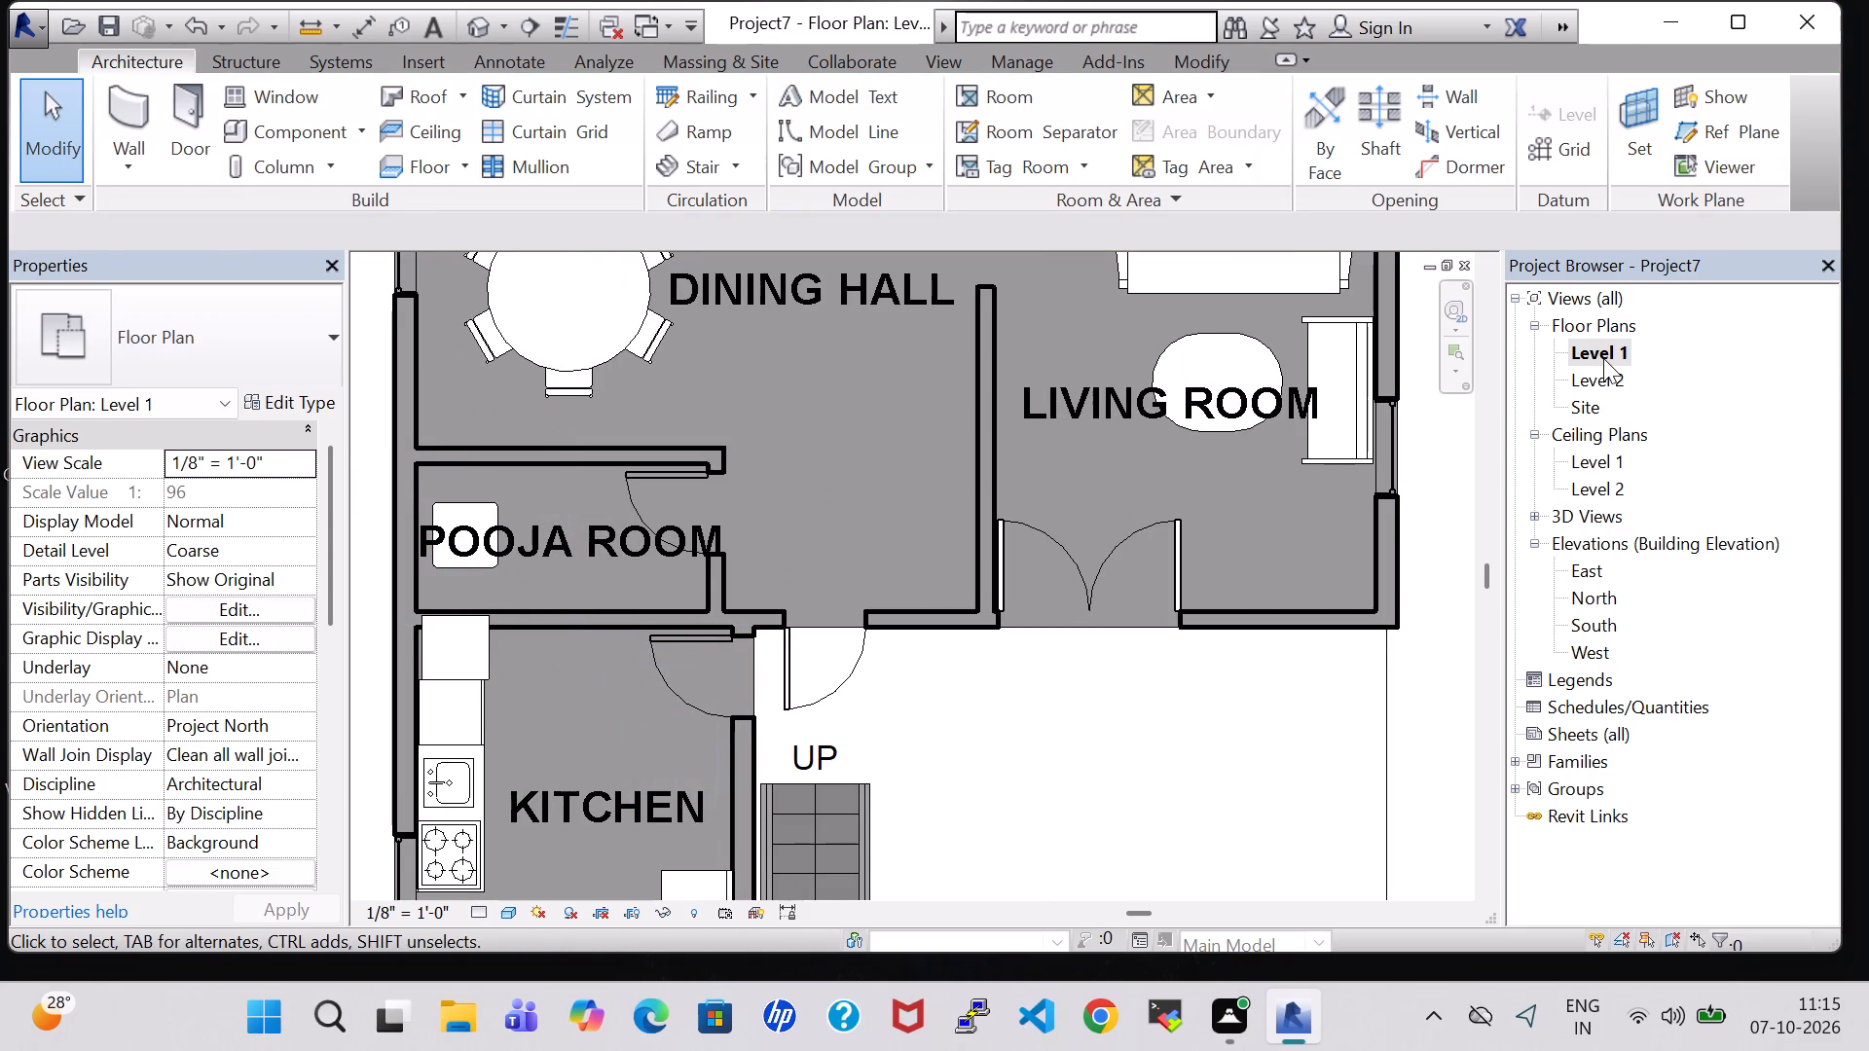
Load the Table-Rectangular family from the Tables subfolder of the US Imperial Furniture library.
click(263, 128)
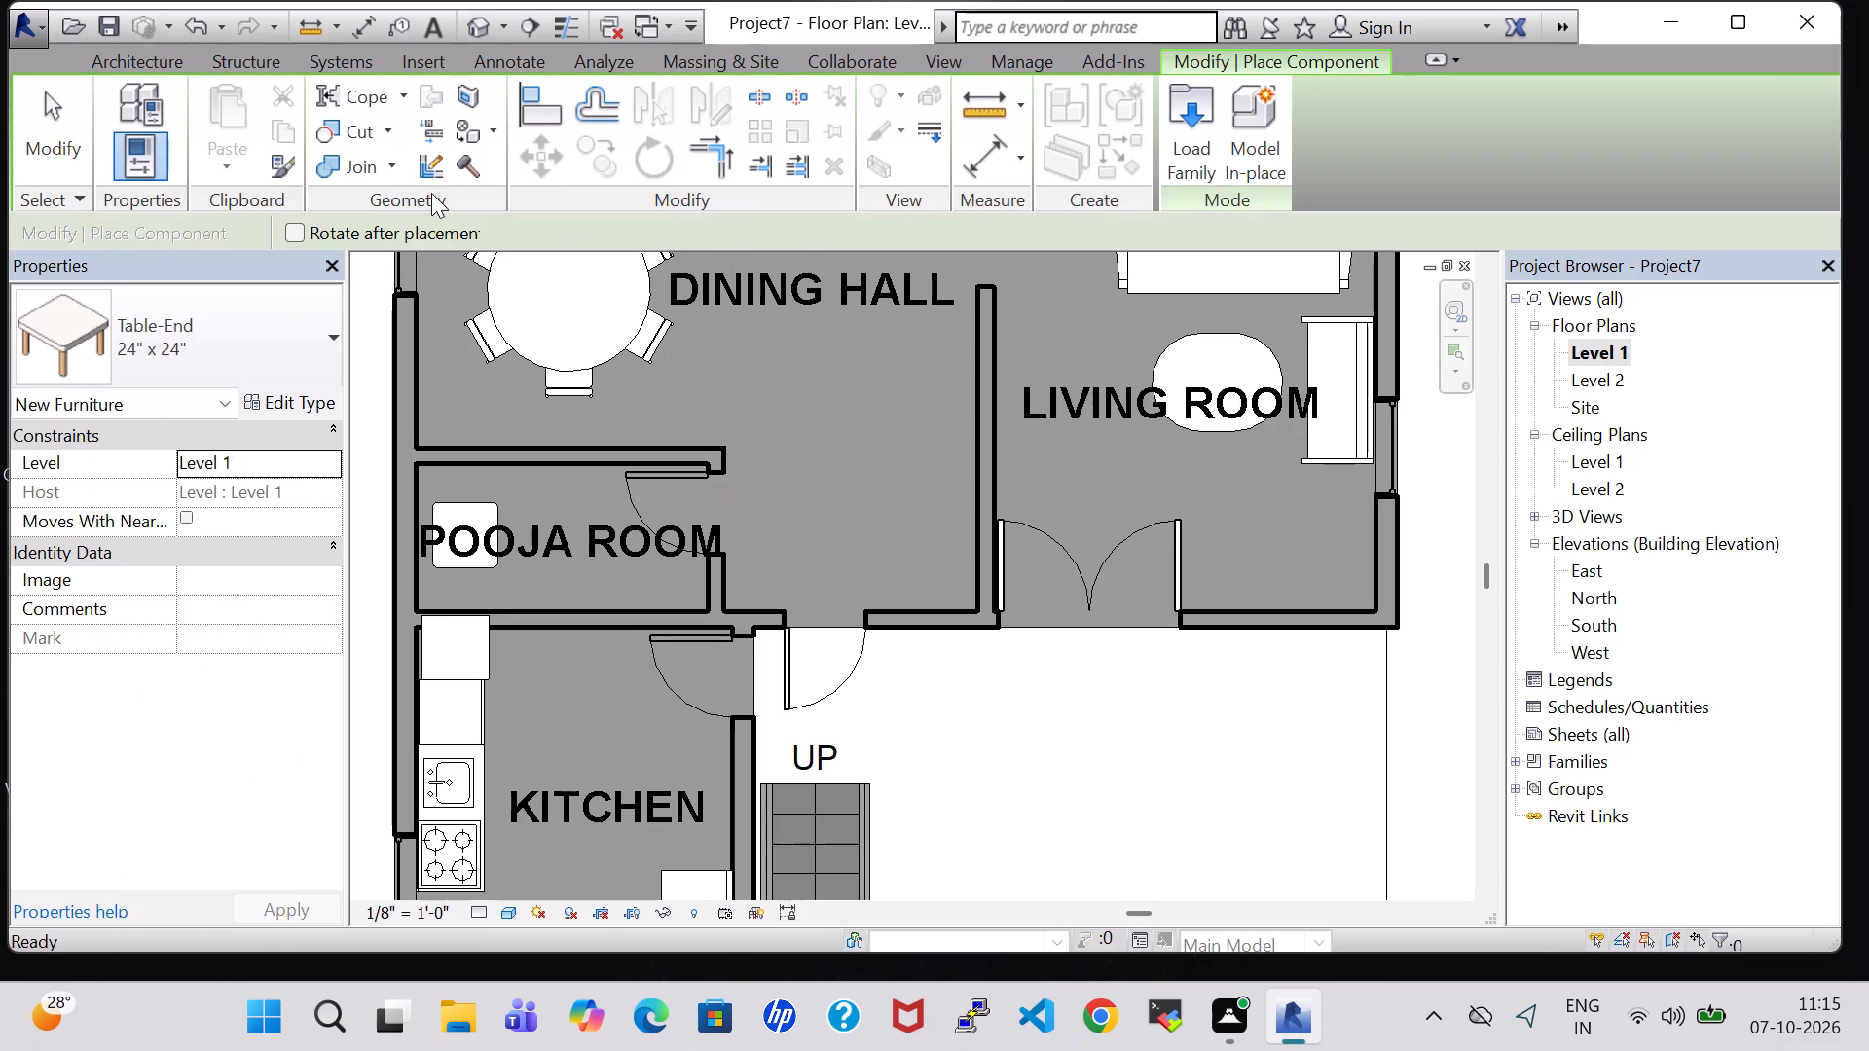
click(1182, 128)
scroll(1240, 590, down, 1)
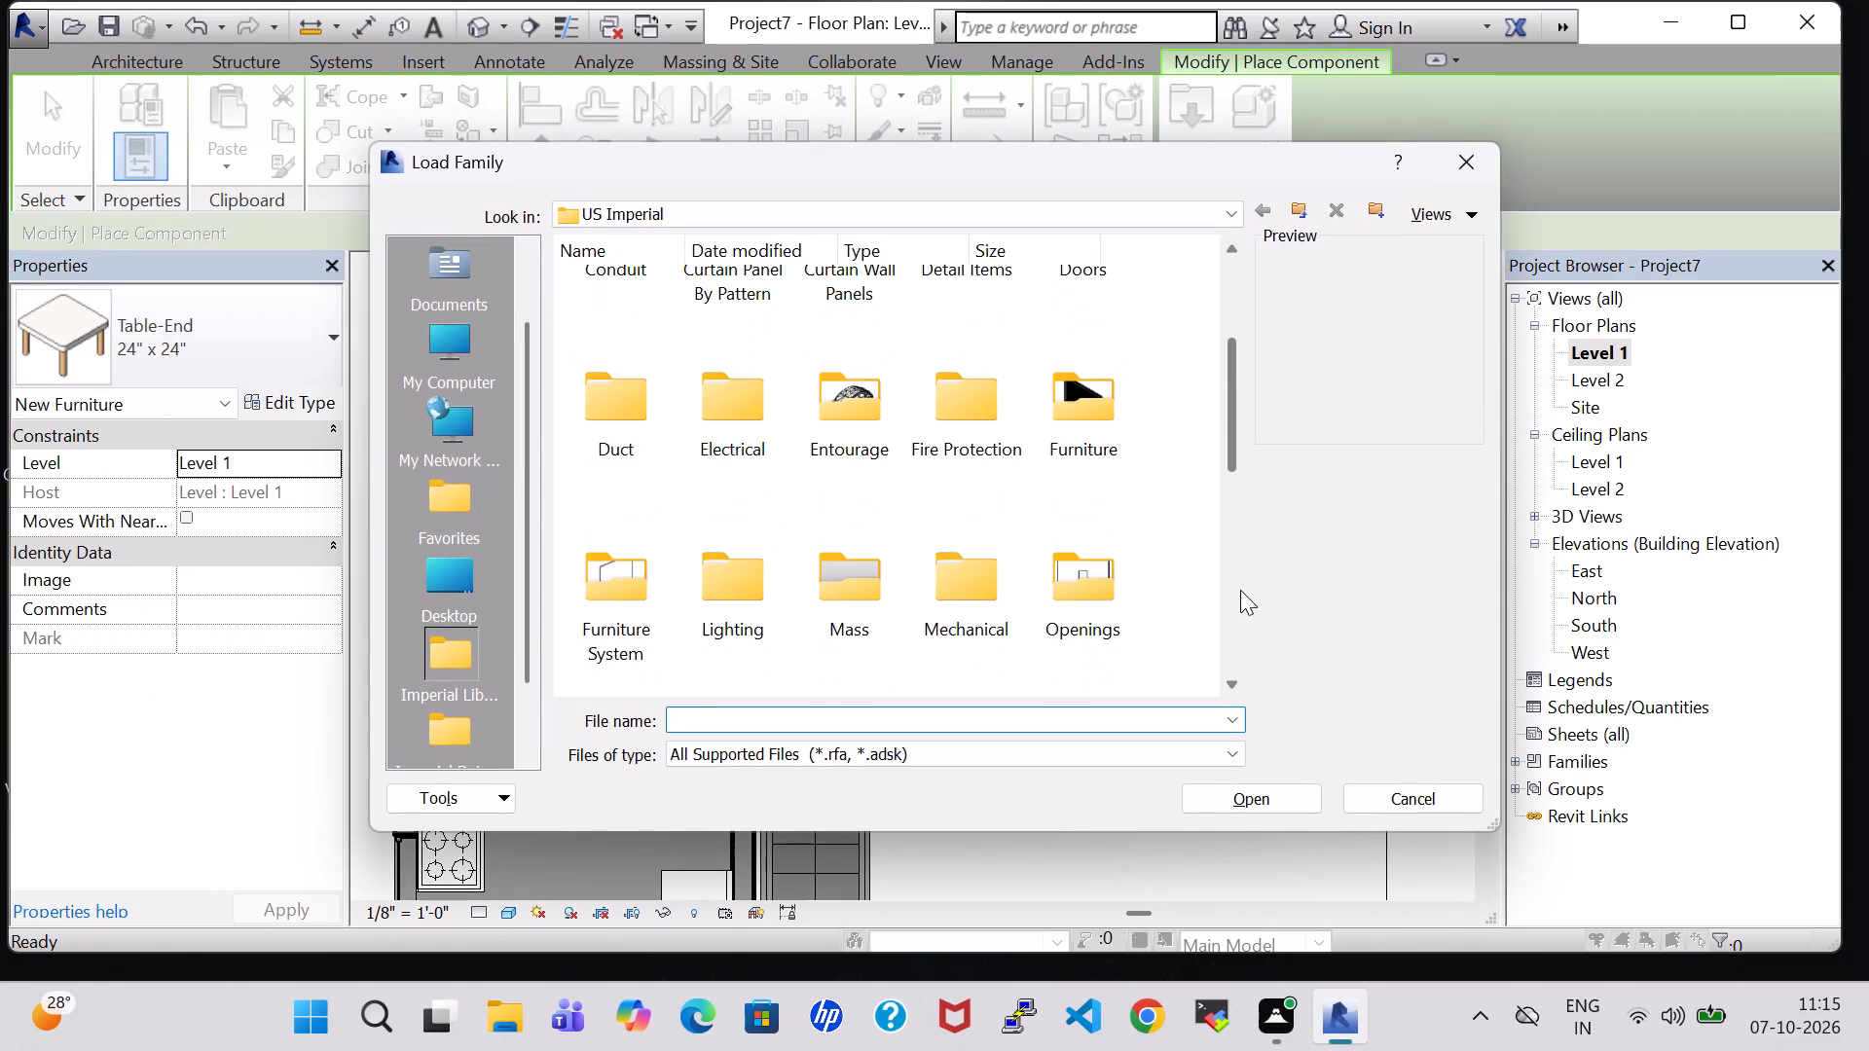
double_click(1050, 433)
double_click(996, 308)
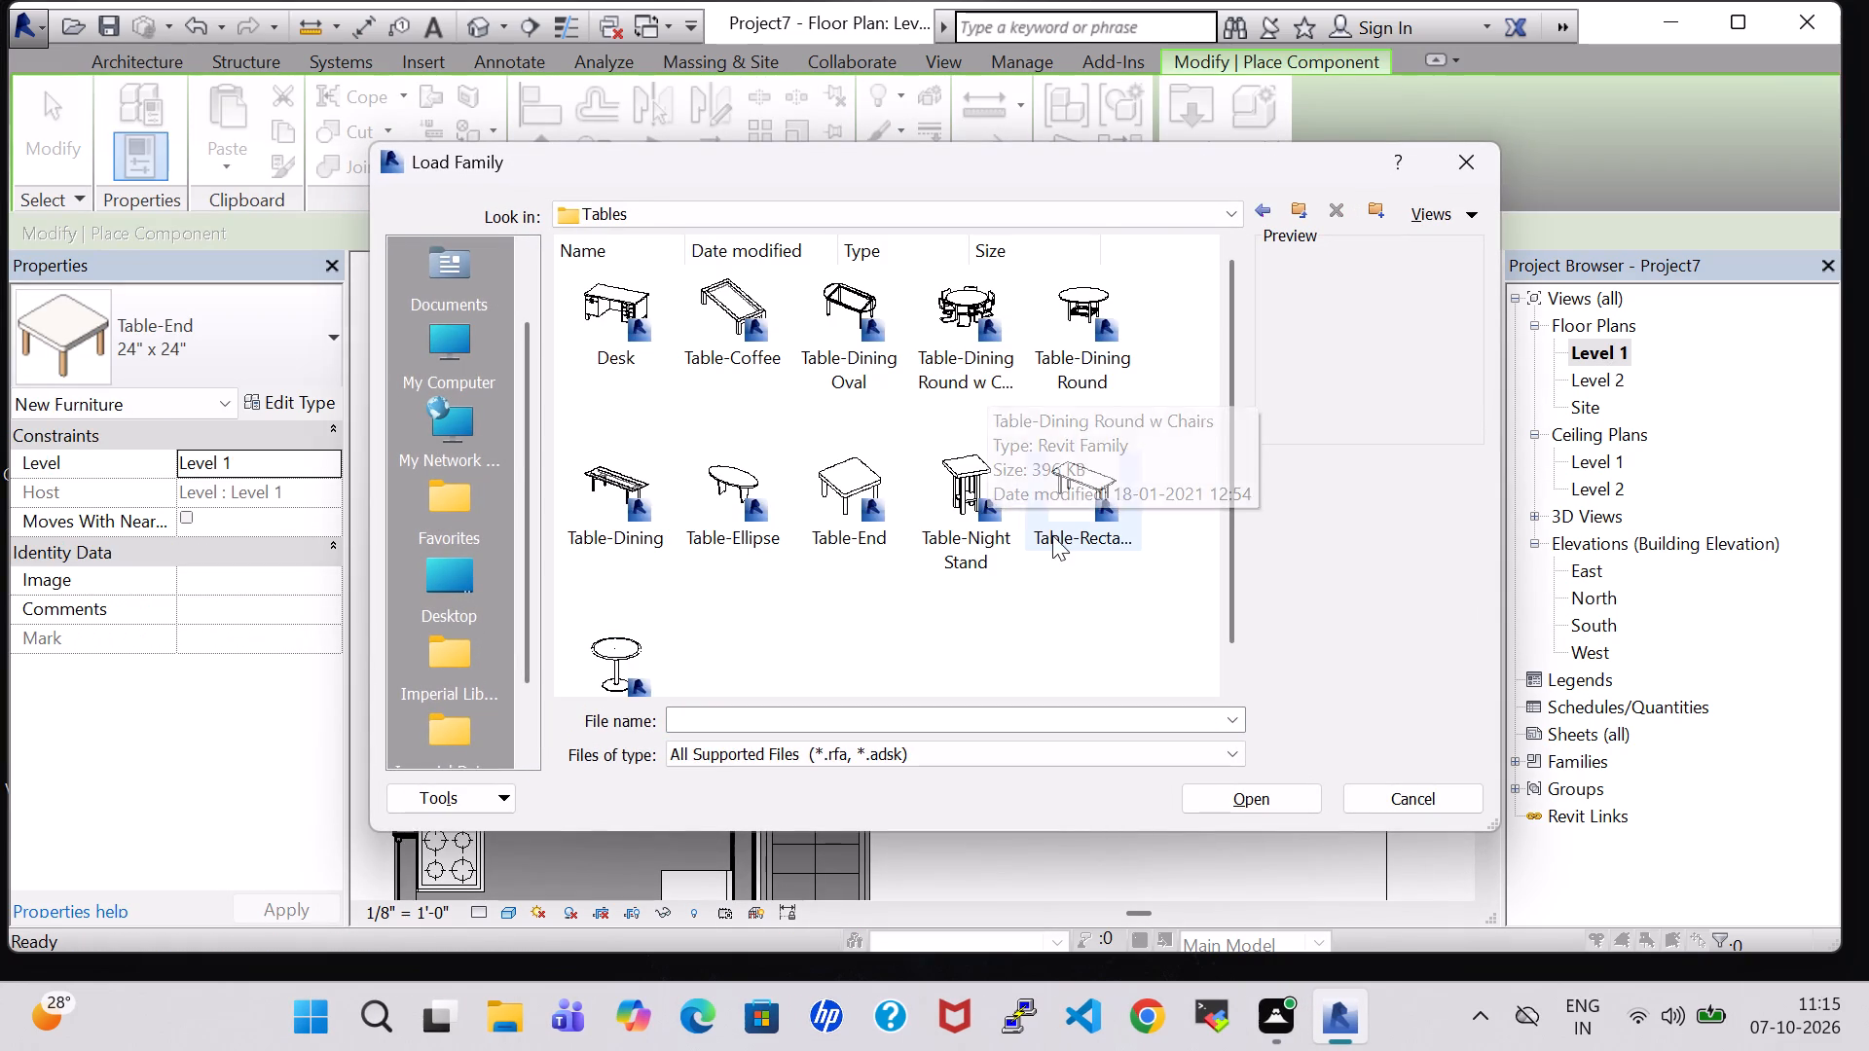
click(1073, 512)
click(1294, 806)
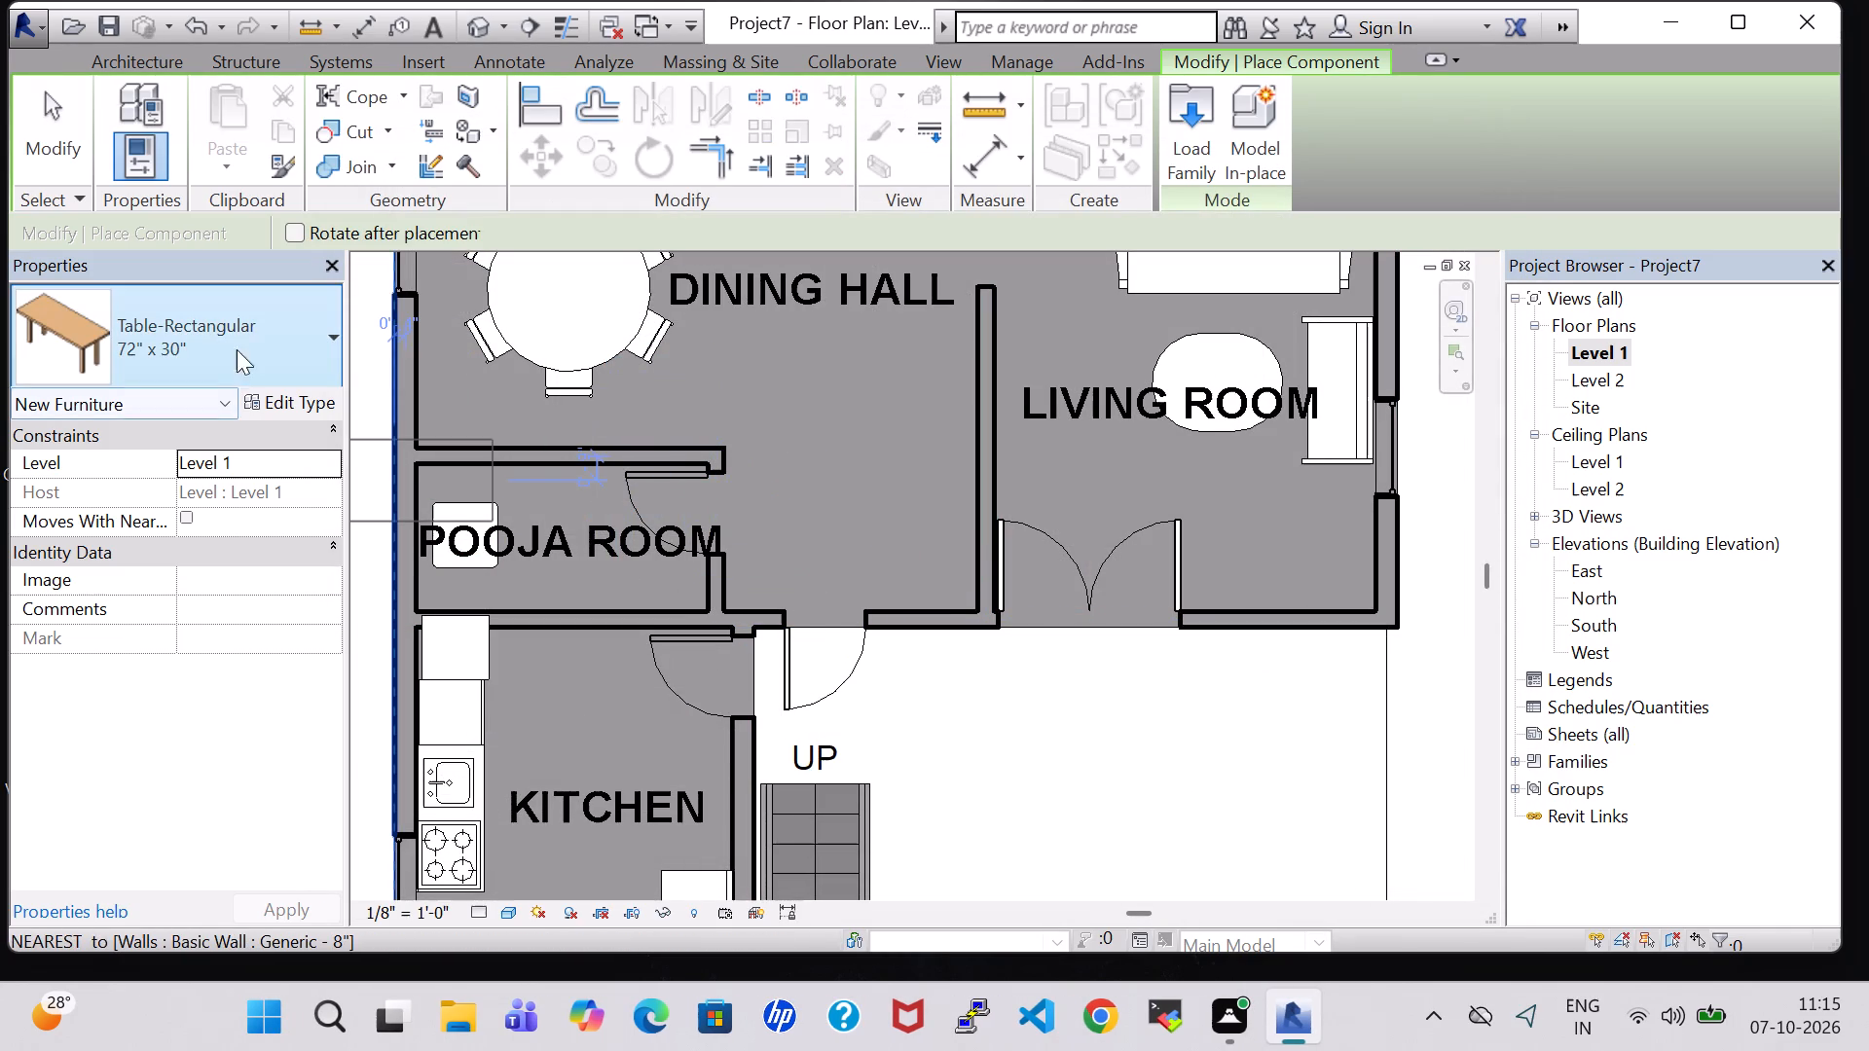
Choose the 36" x 36" type of Table-Rectangular and place one in the middle of the POOJA ROOM beside the end table.
click(260, 392)
click(1444, 247)
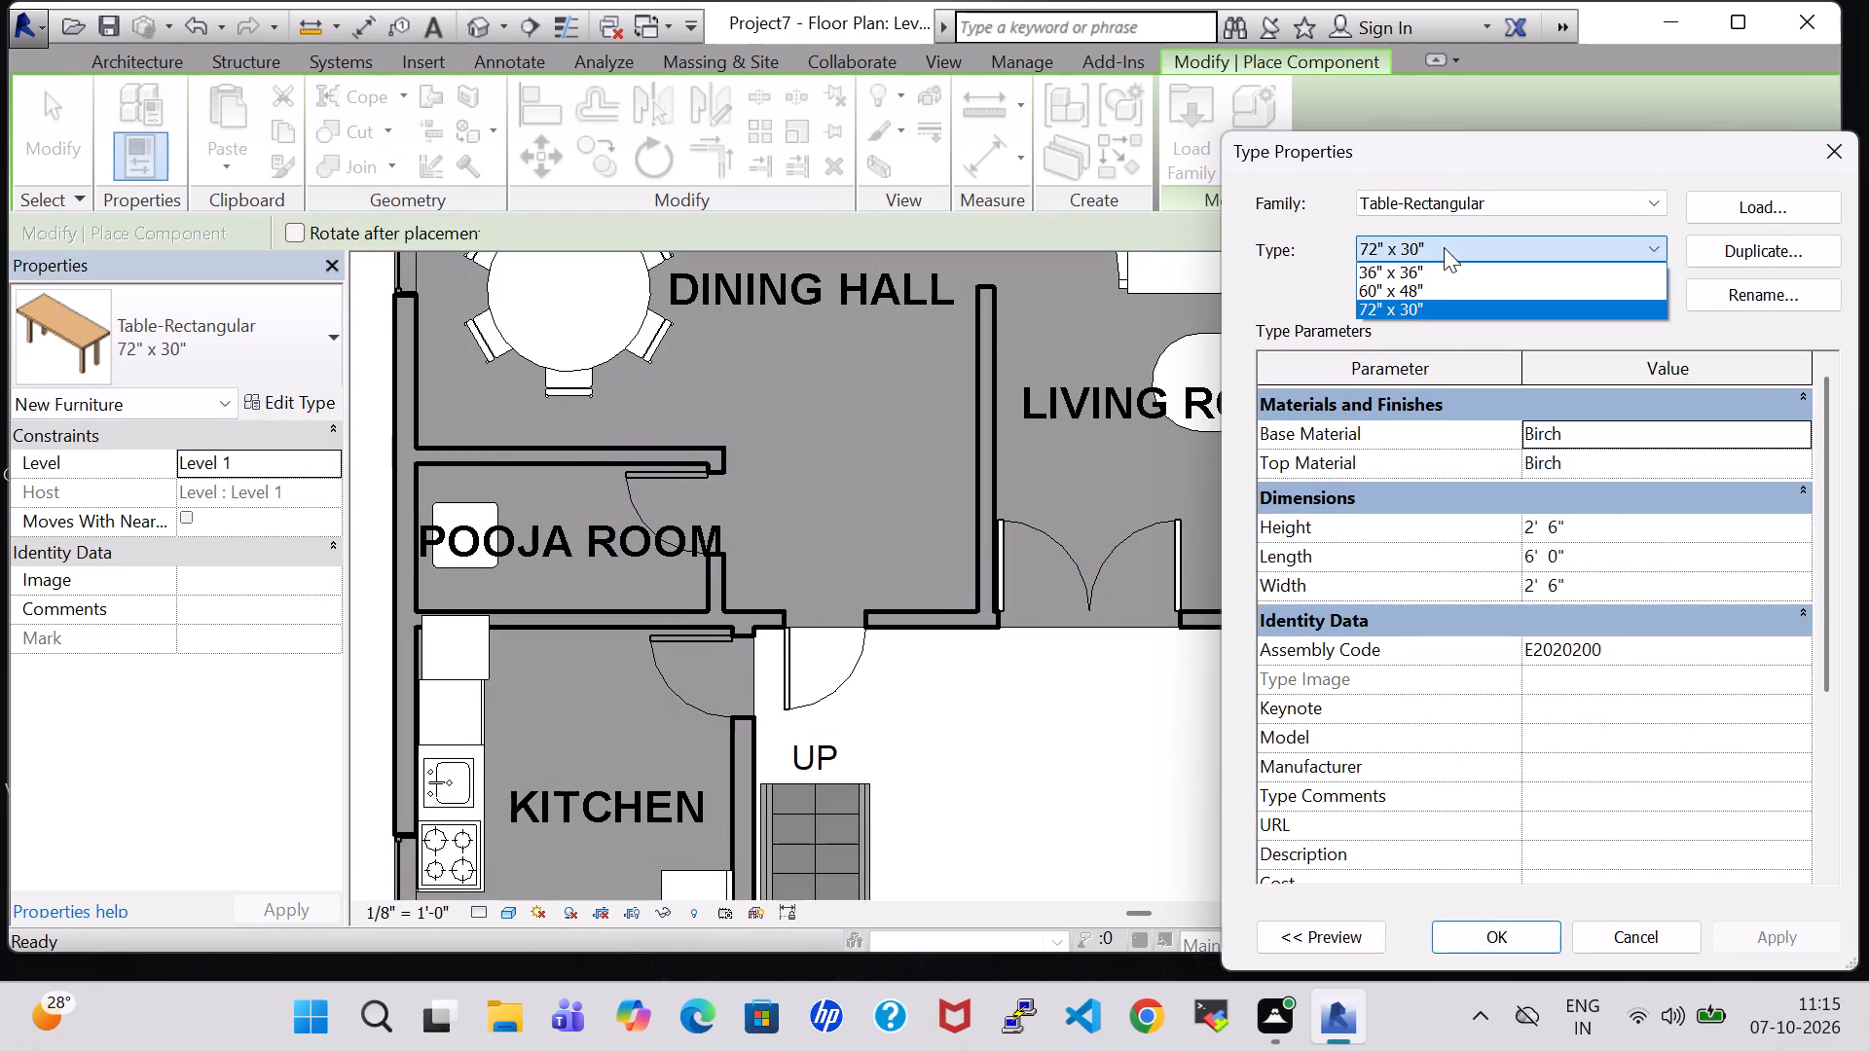
click(1444, 265)
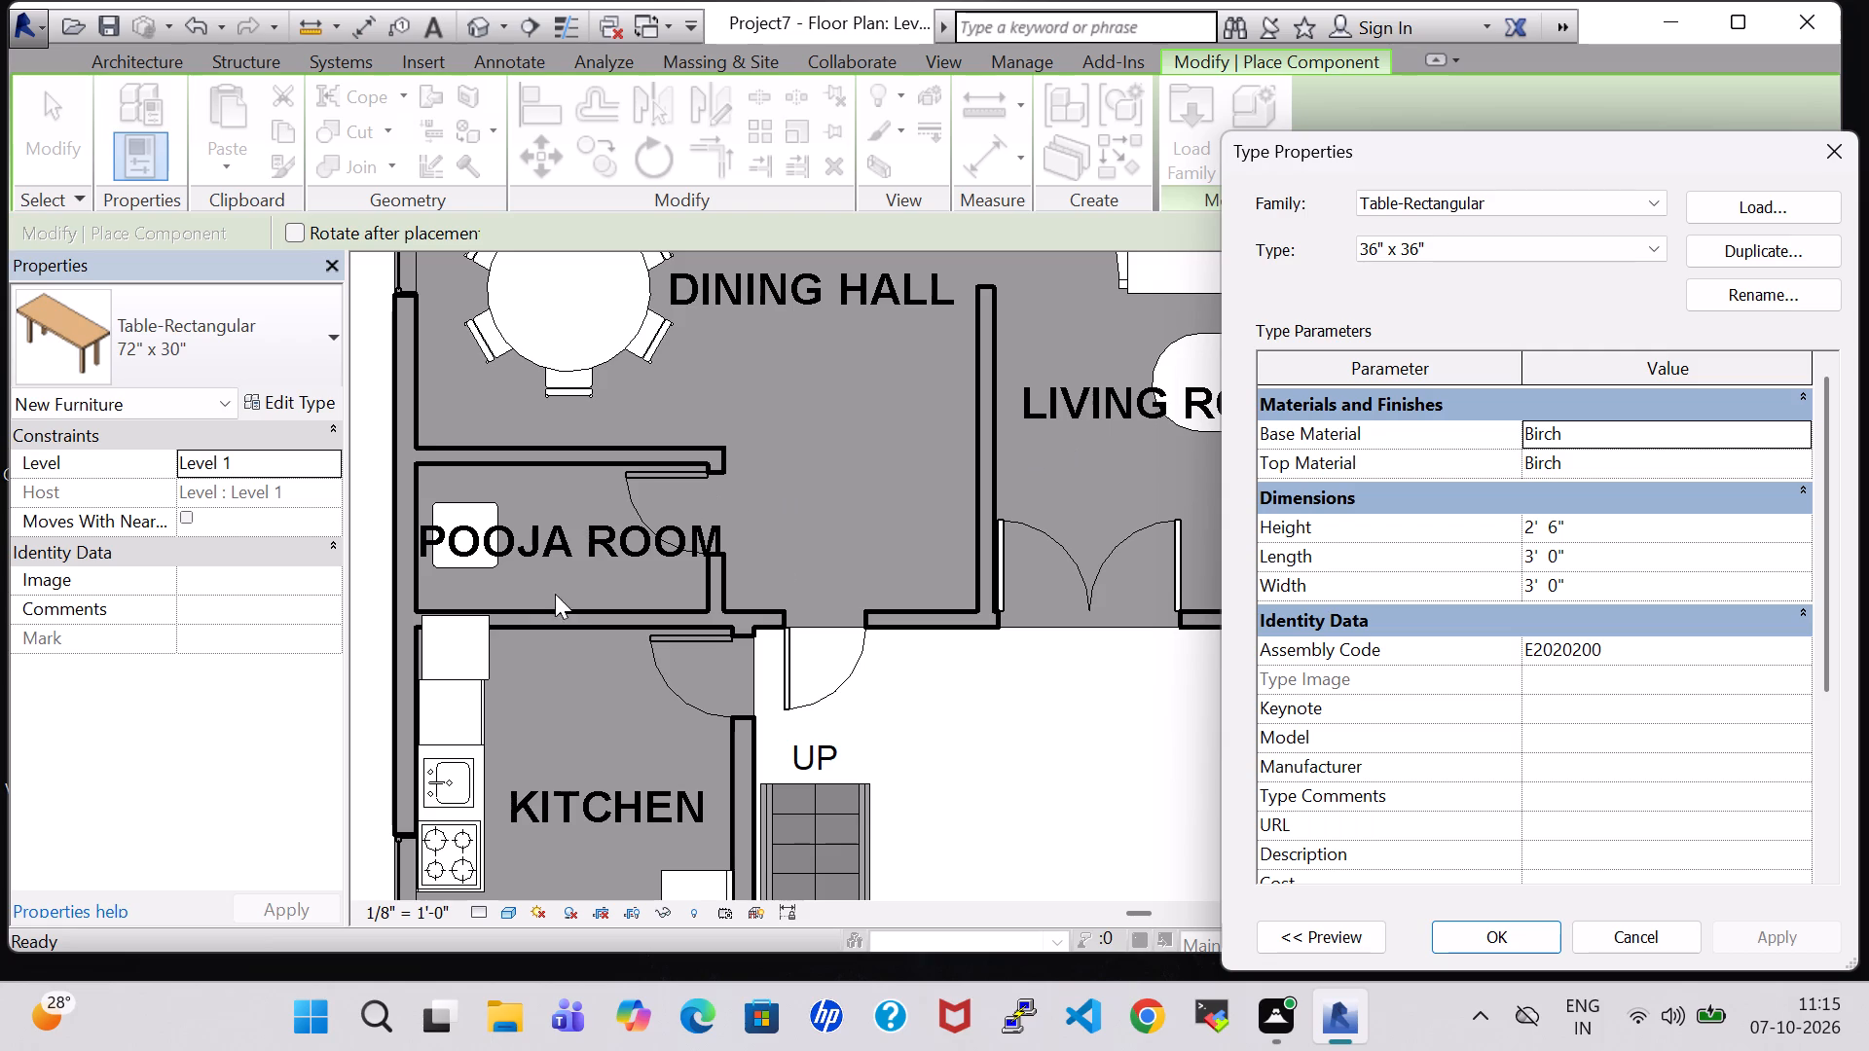
click(1502, 929)
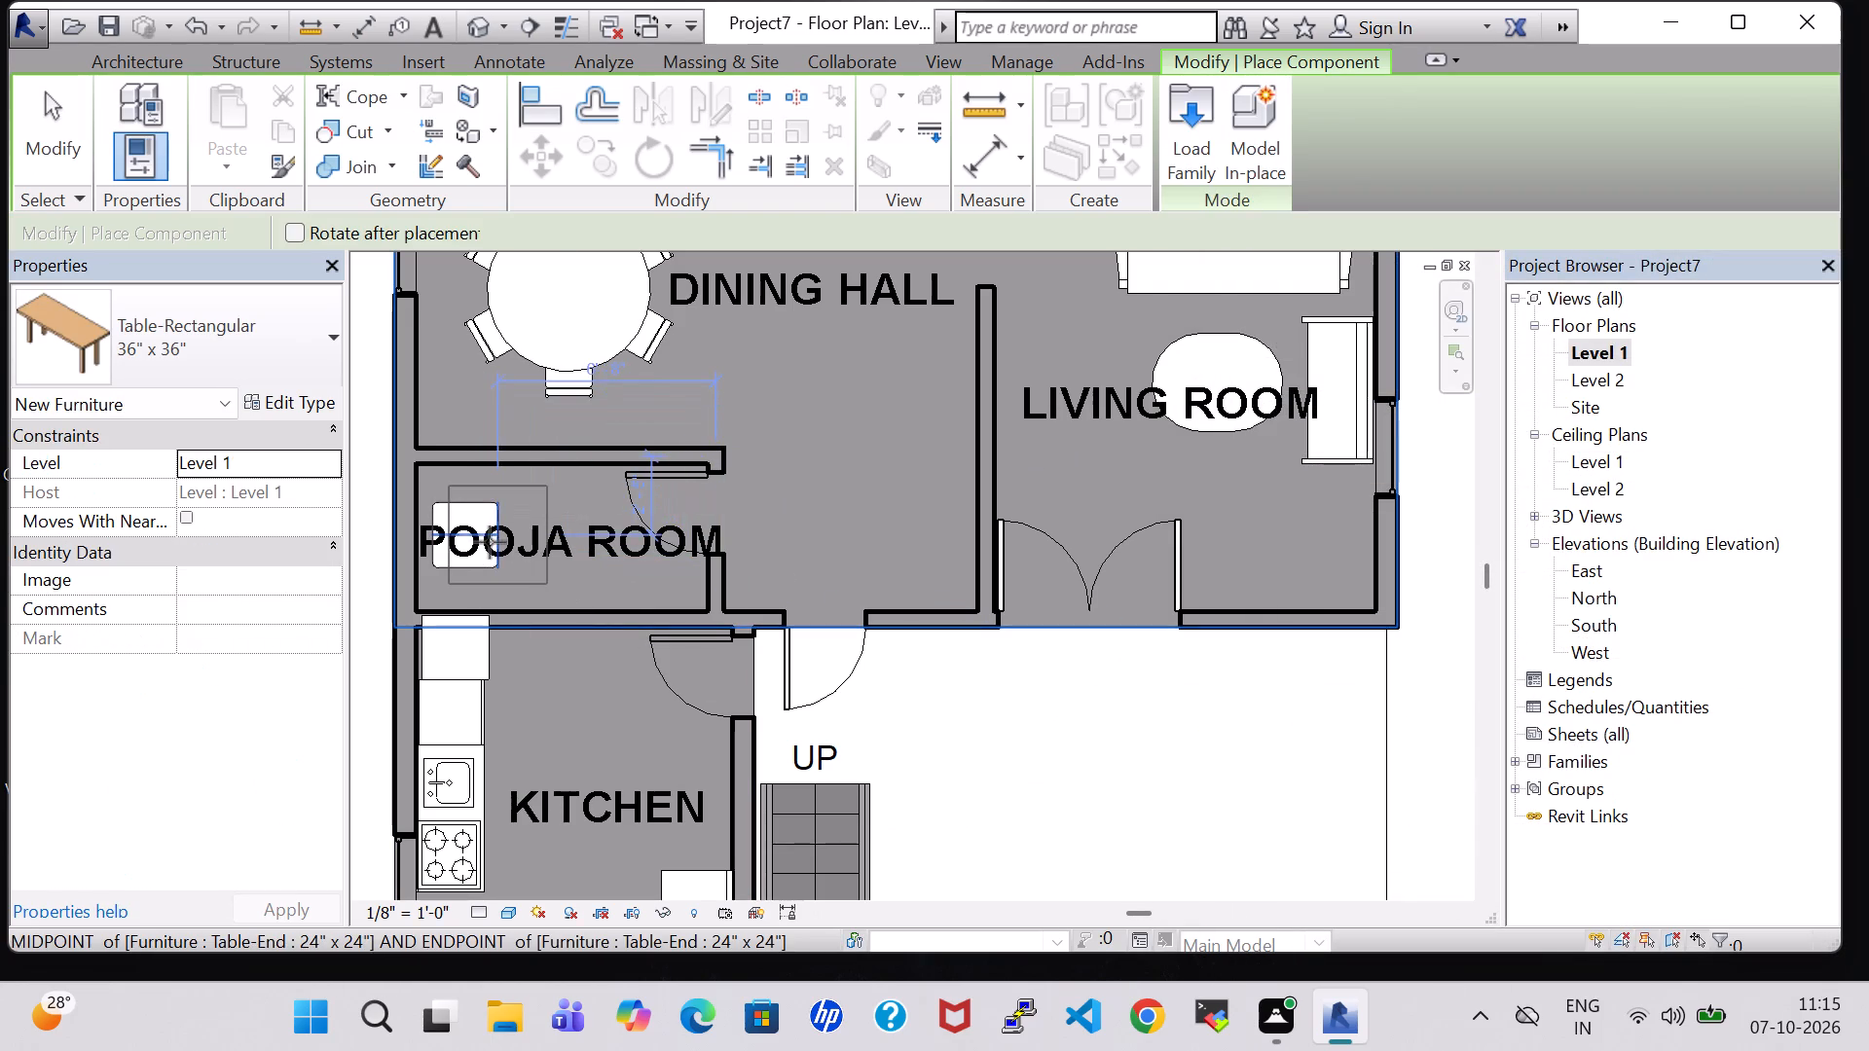
click(568, 545)
key(Escape)
key(Escape)
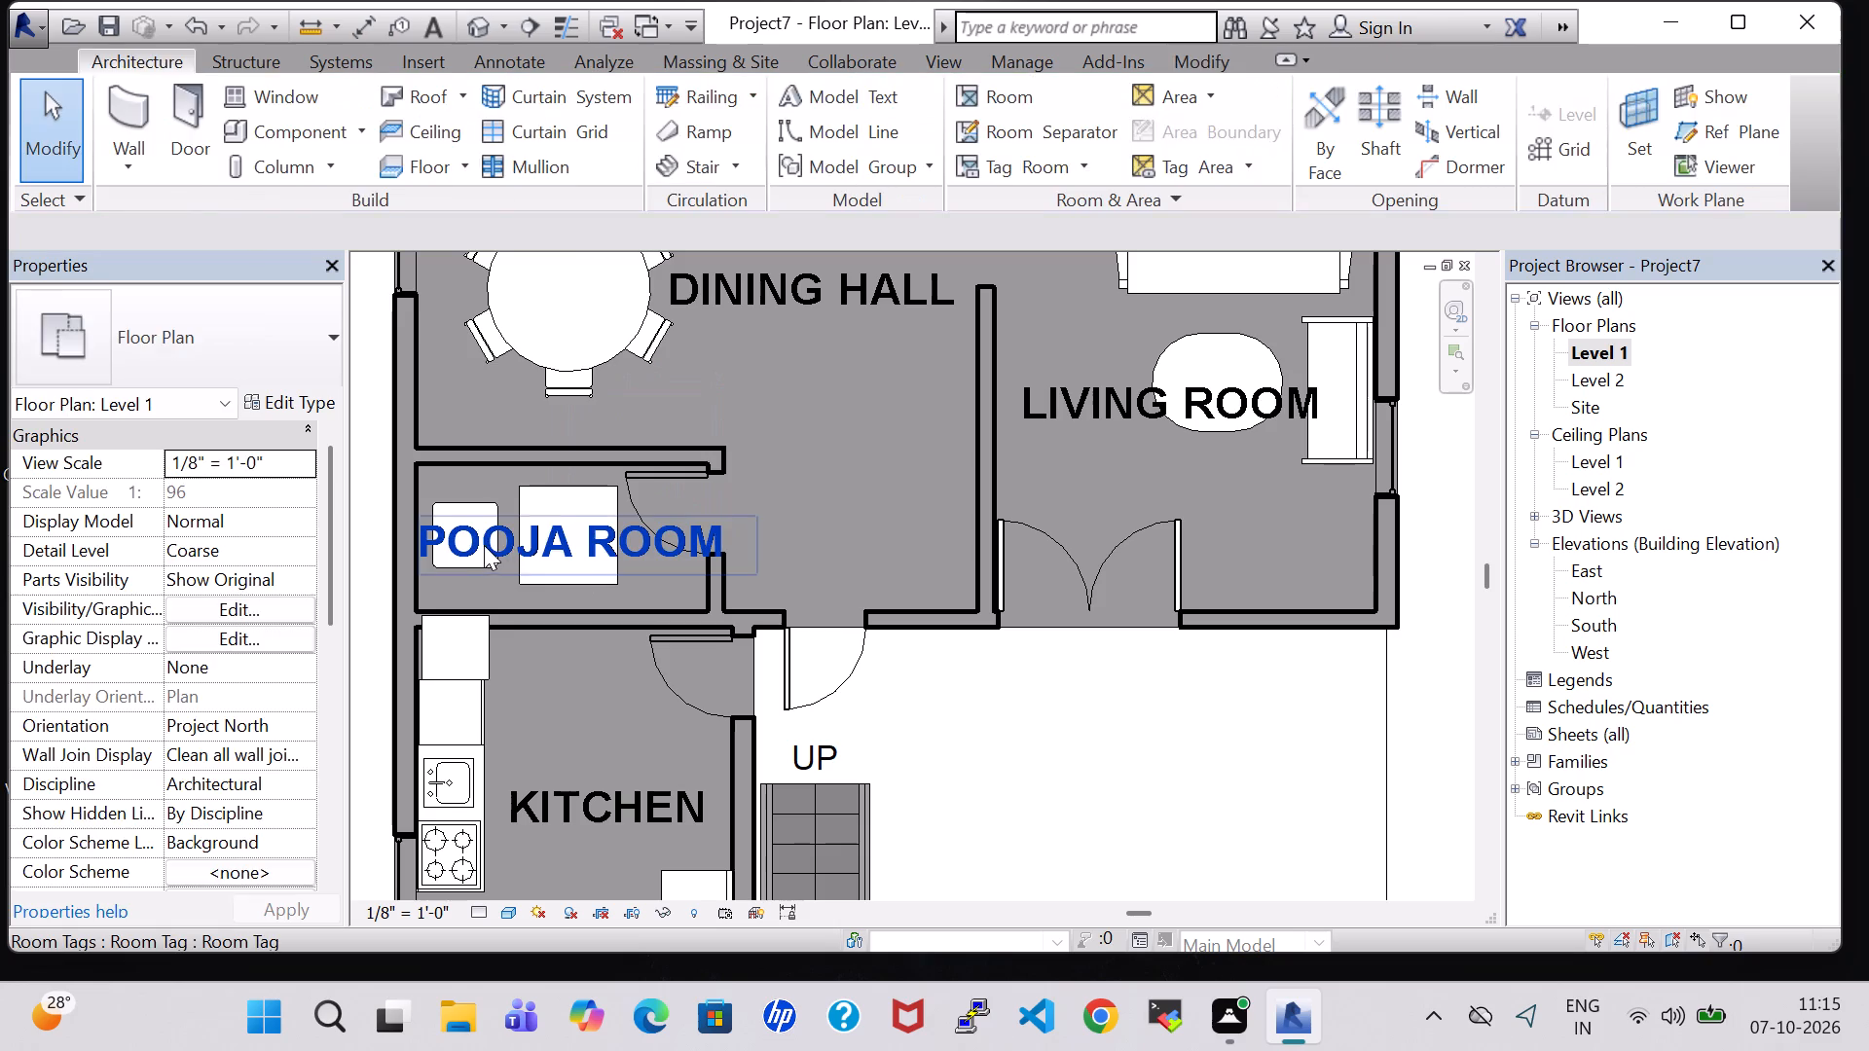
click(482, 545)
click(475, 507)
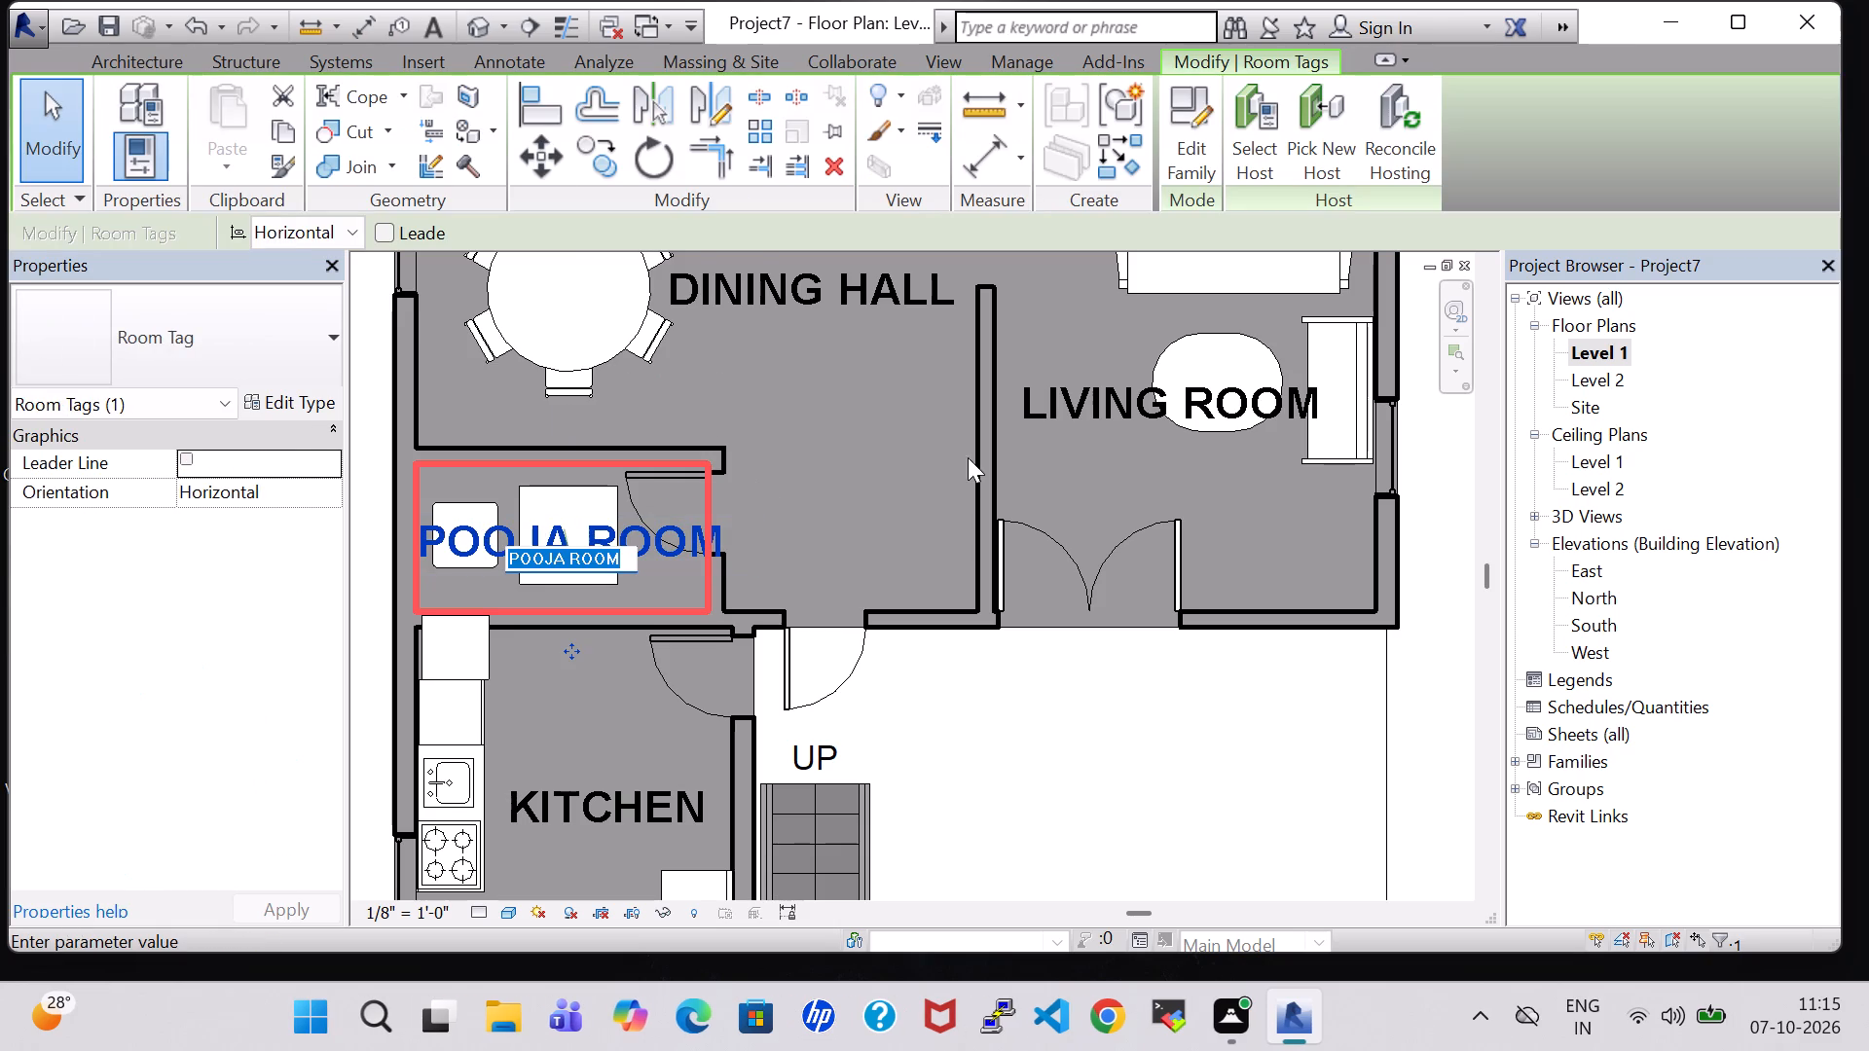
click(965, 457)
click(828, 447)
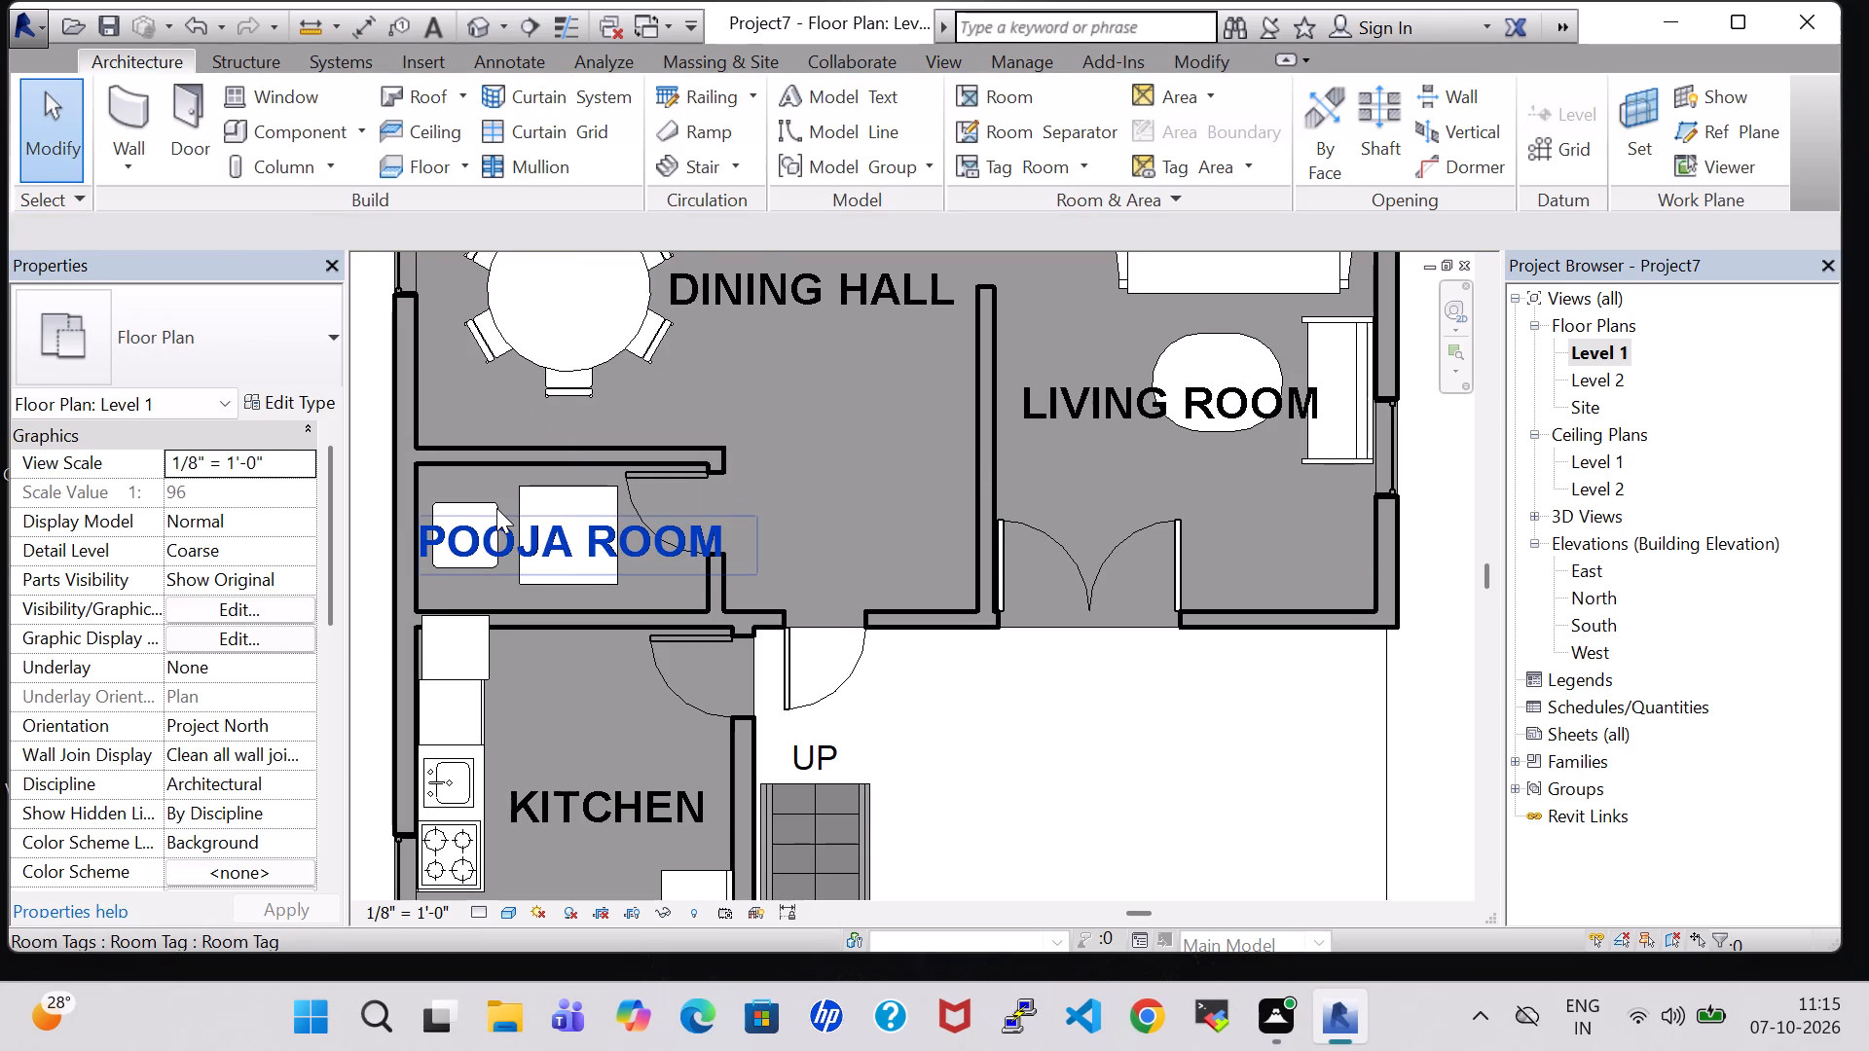
Delete the 24" x 24" Table-End from the POOJA ROOM on the Level 1 plan.
click(493, 503)
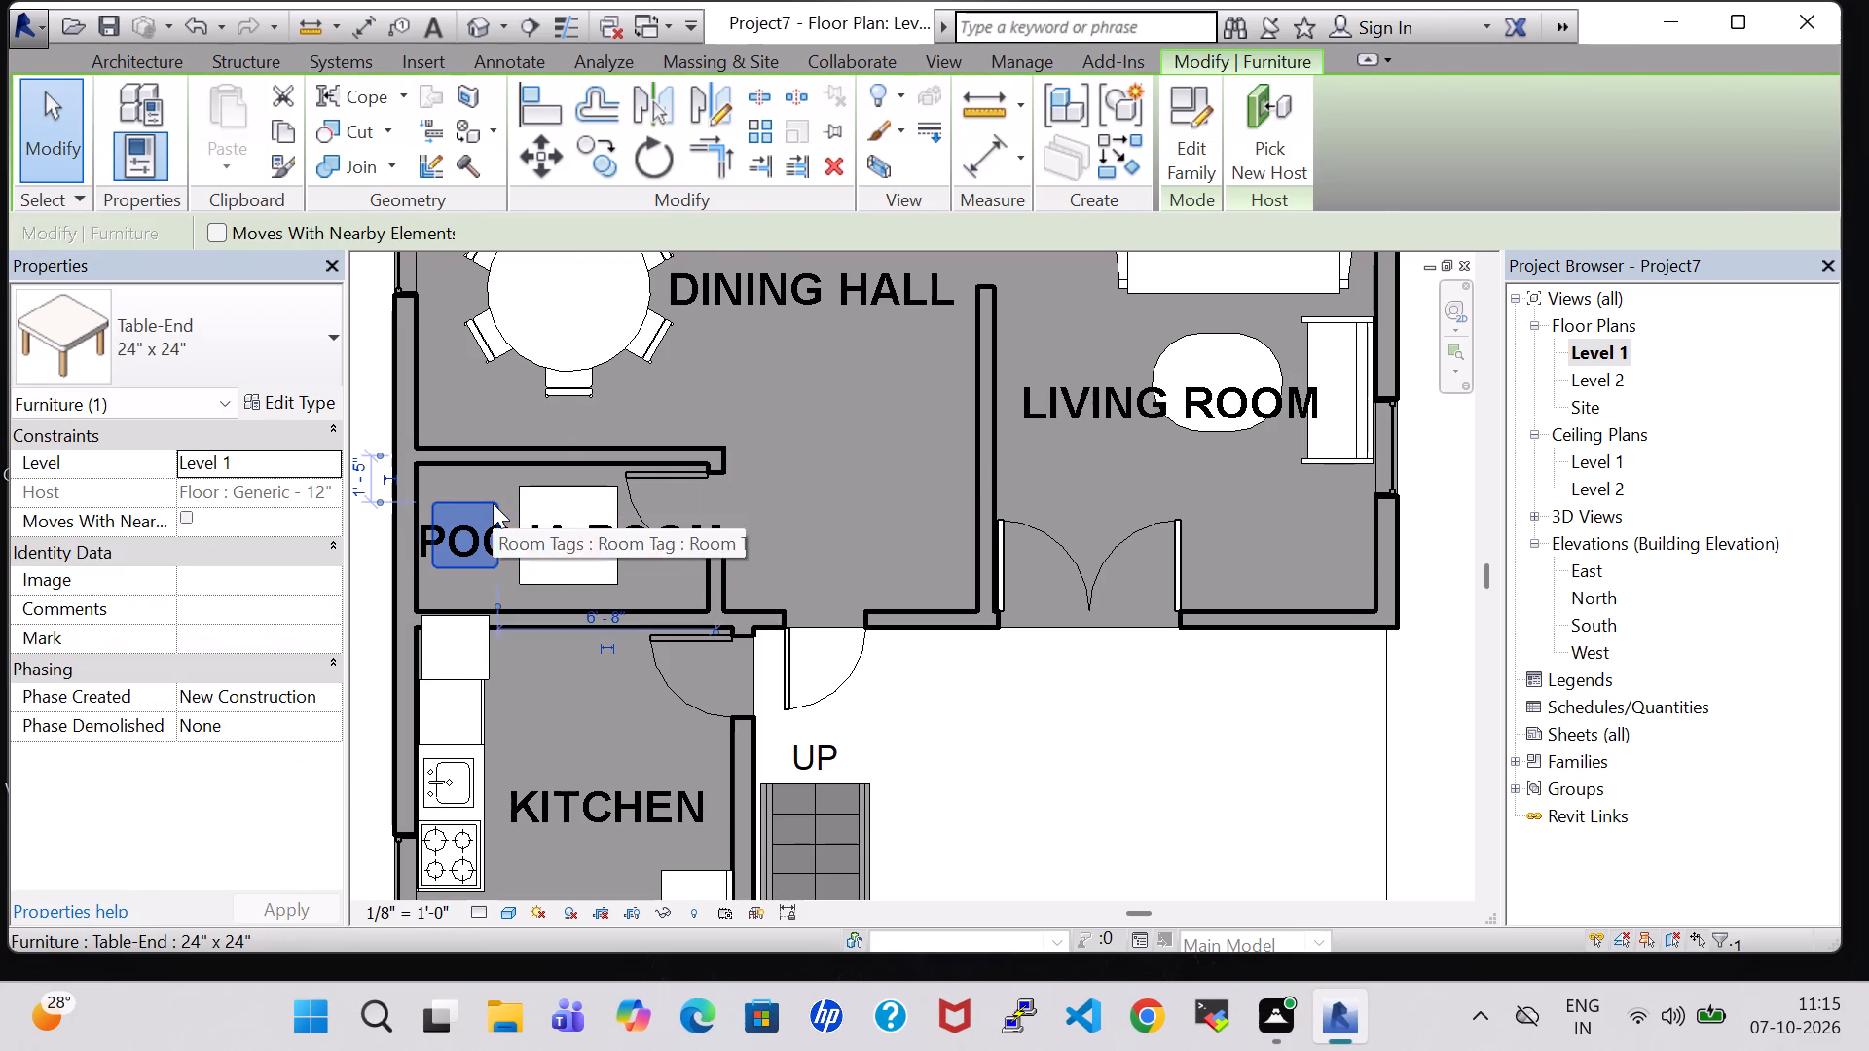
key(Delete)
key(Left)
key(Left)
key(Left)
key(Left)
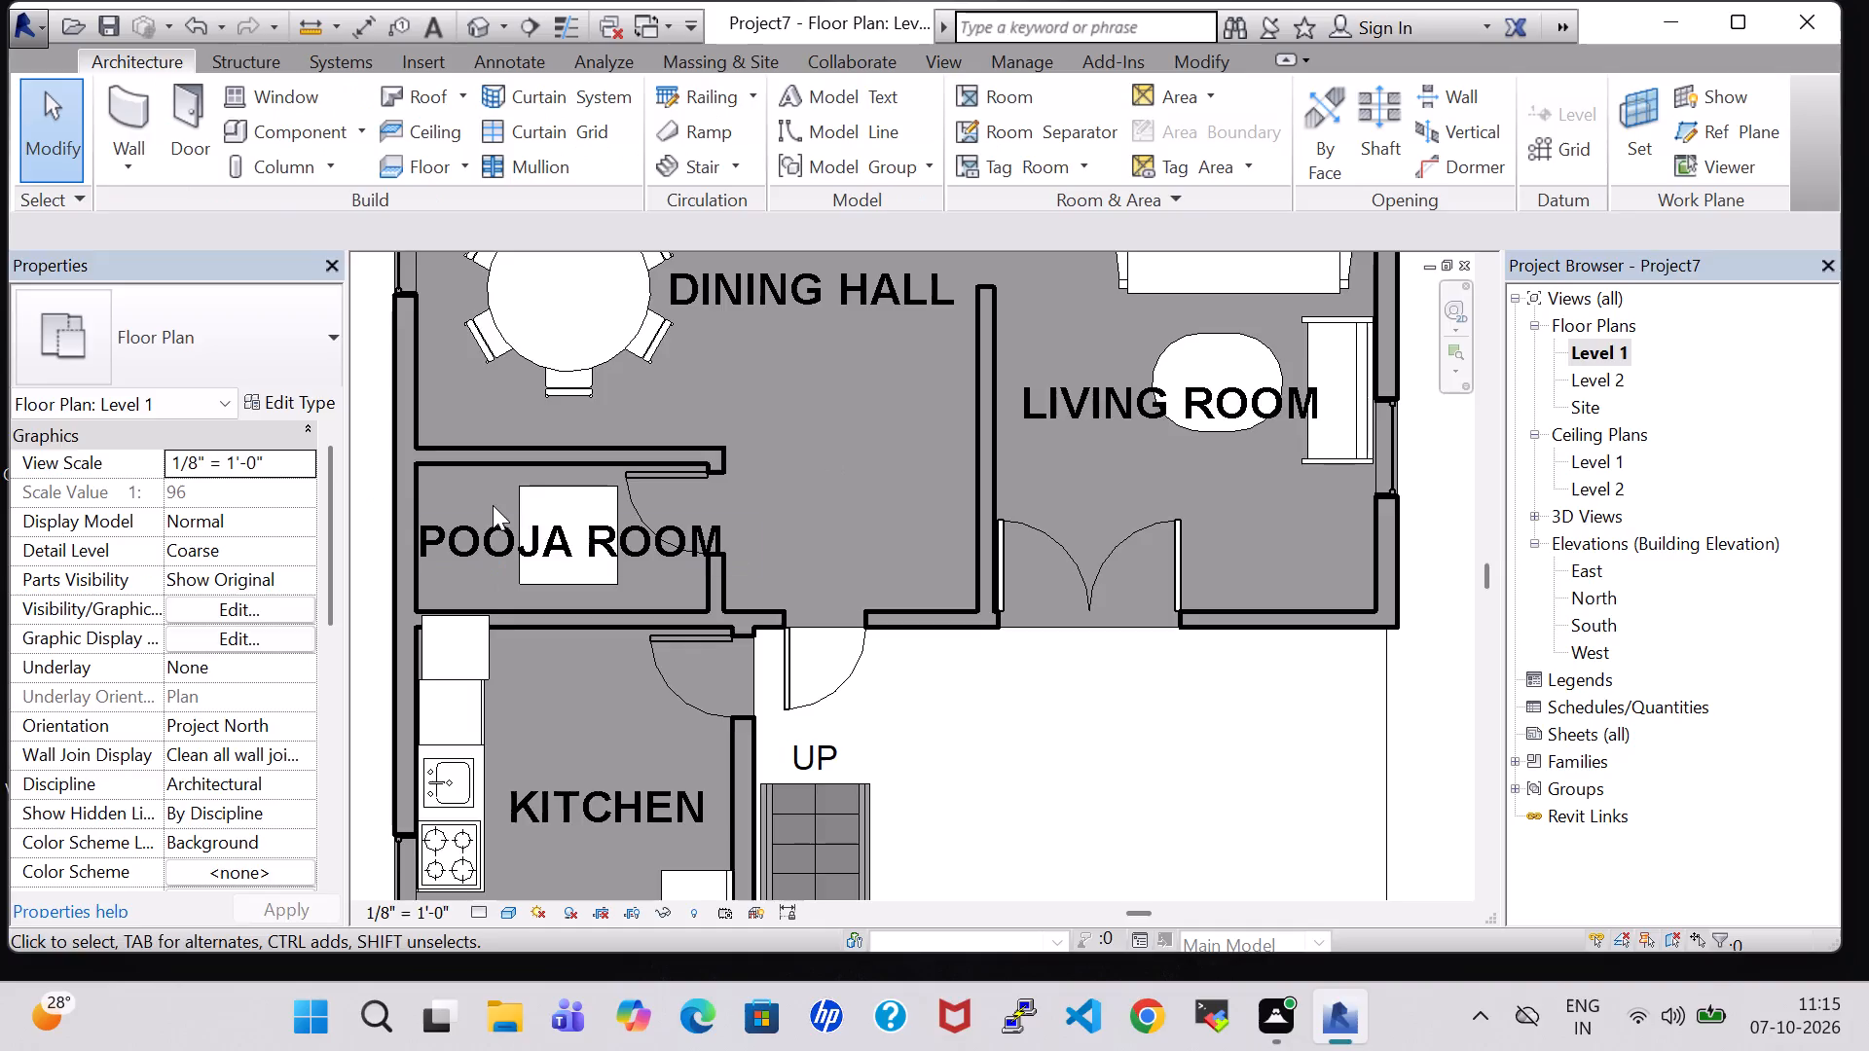
Nudge the 36" x 36" Table-Rectangular in the POOJA ROOM up to the outer wall opposite the door, about 7'-6" from the door-side wall.
click(587, 482)
key(Left)
key(Left)
key(Left)
key(Left)
key(Left)
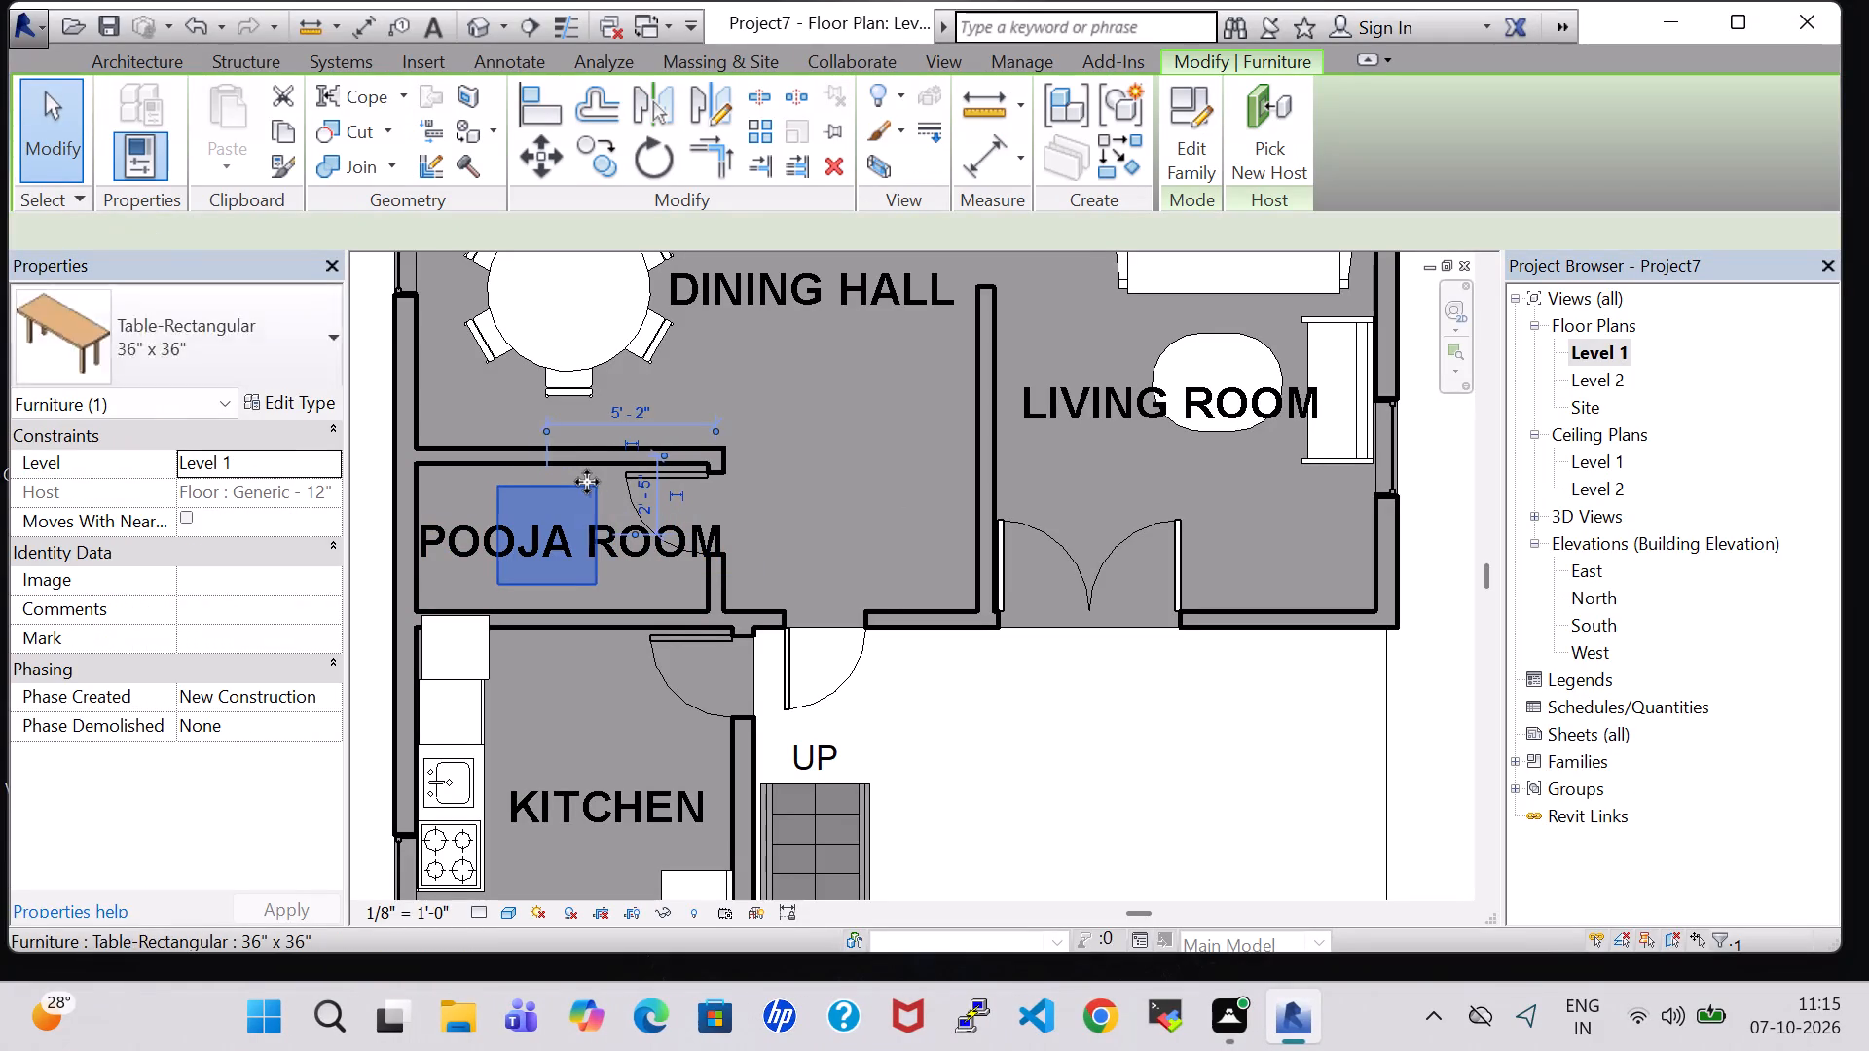
key(Left)
key(Left)
key(Left)
key(Left)
key(Left)
key(Left)
key(Left)
key(Left)
key(Left)
key(Left)
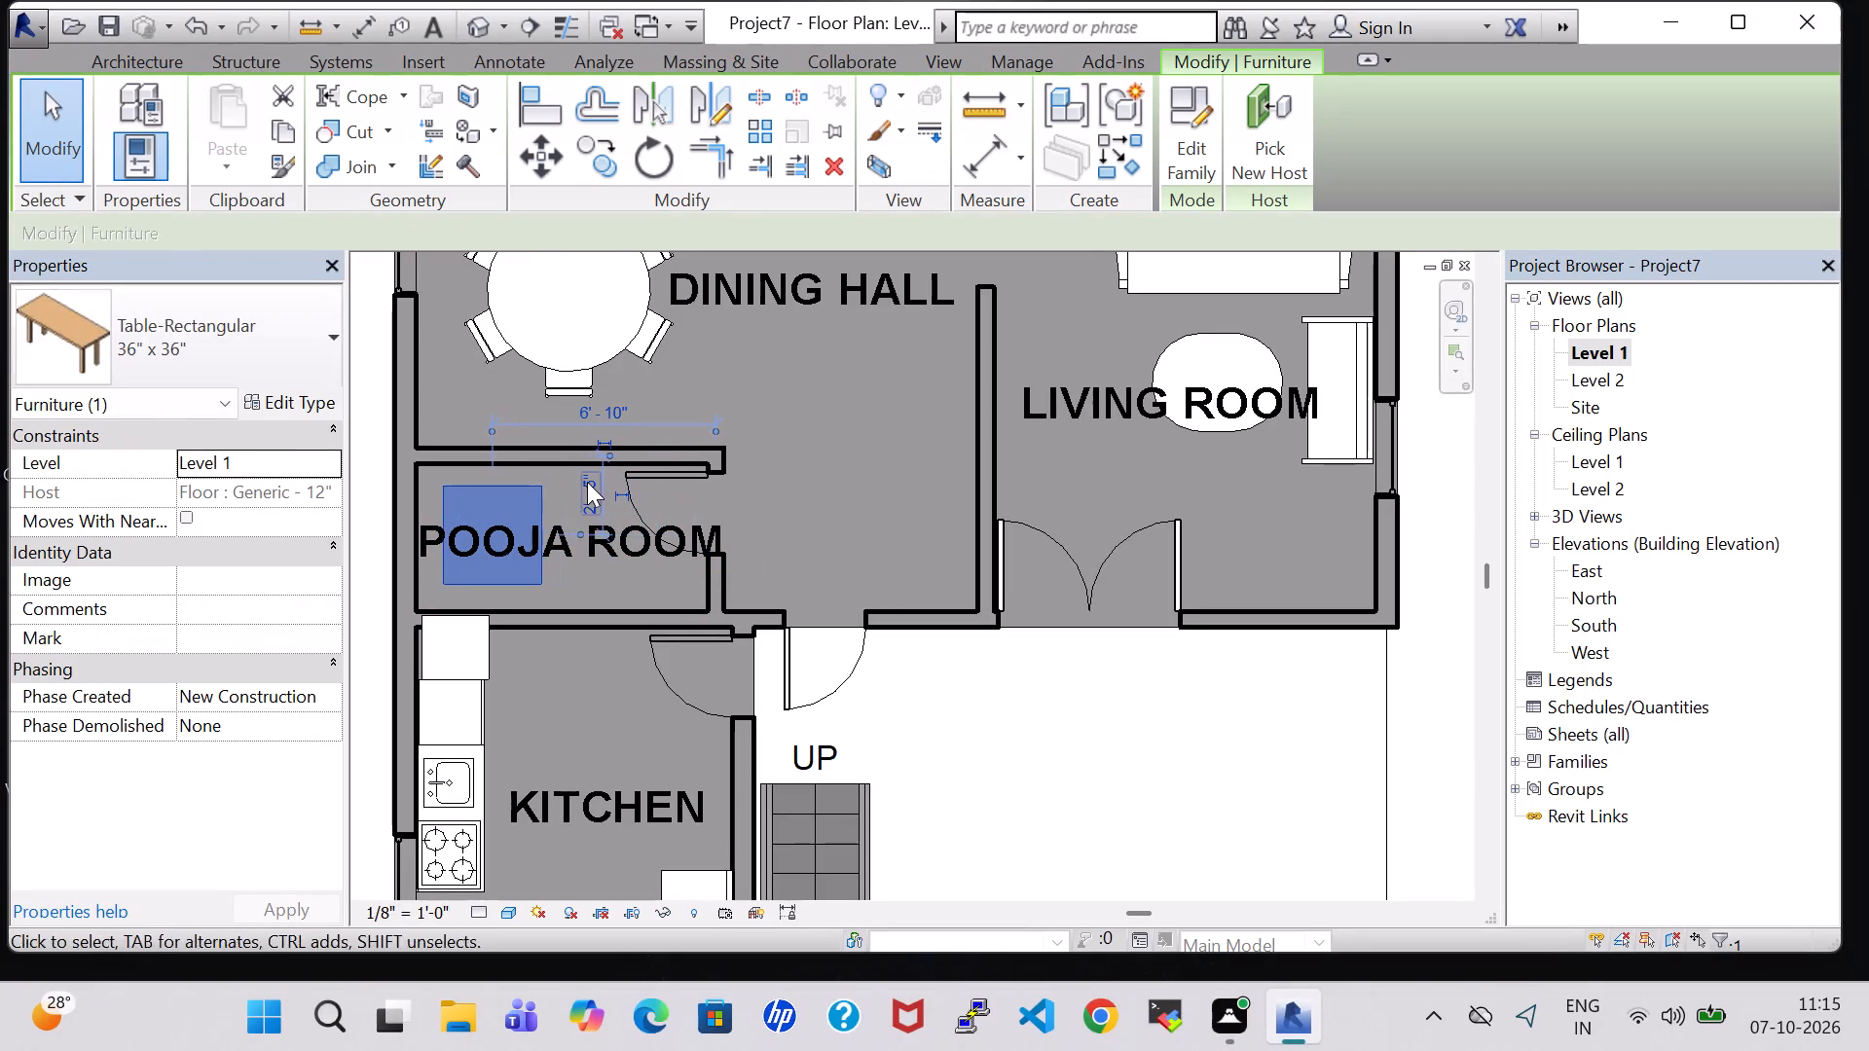
key(Left)
key(Left)
key(Left)
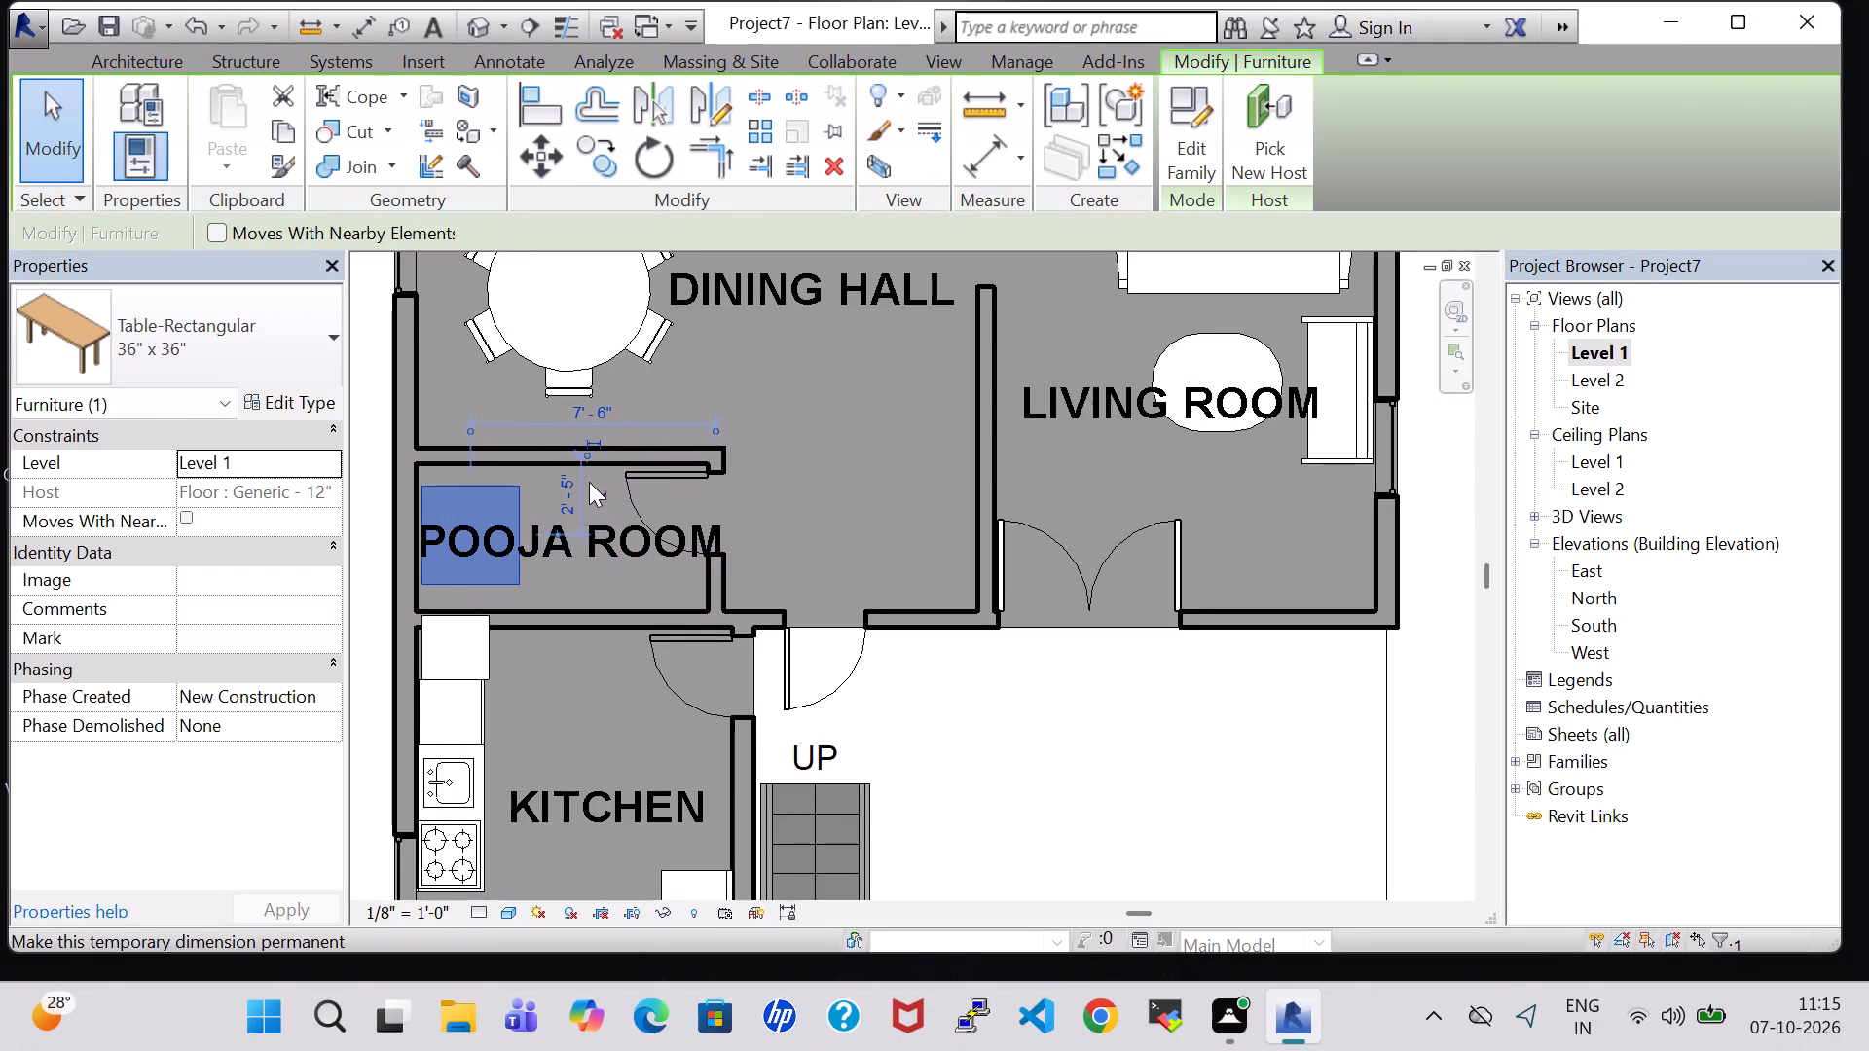
click(1057, 765)
scroll(1057, 765, down, 3)
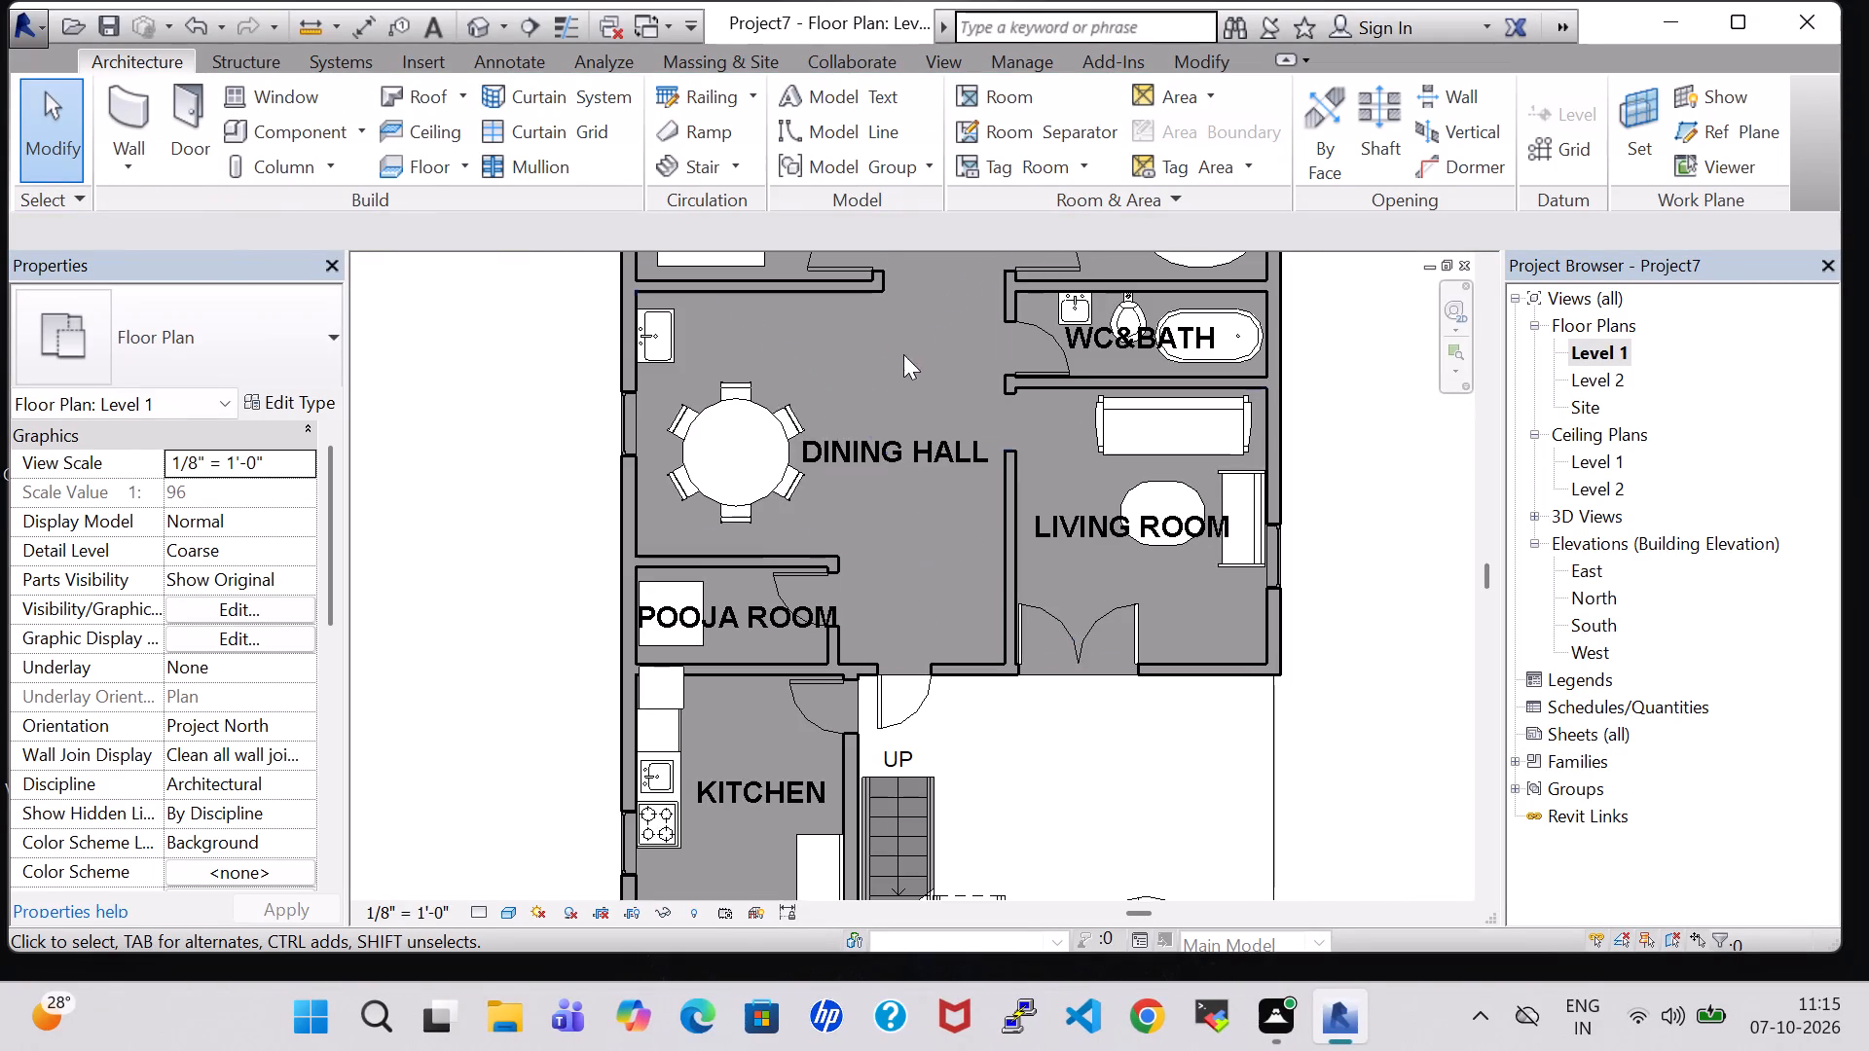
middle_drag(899, 349, 939, 606)
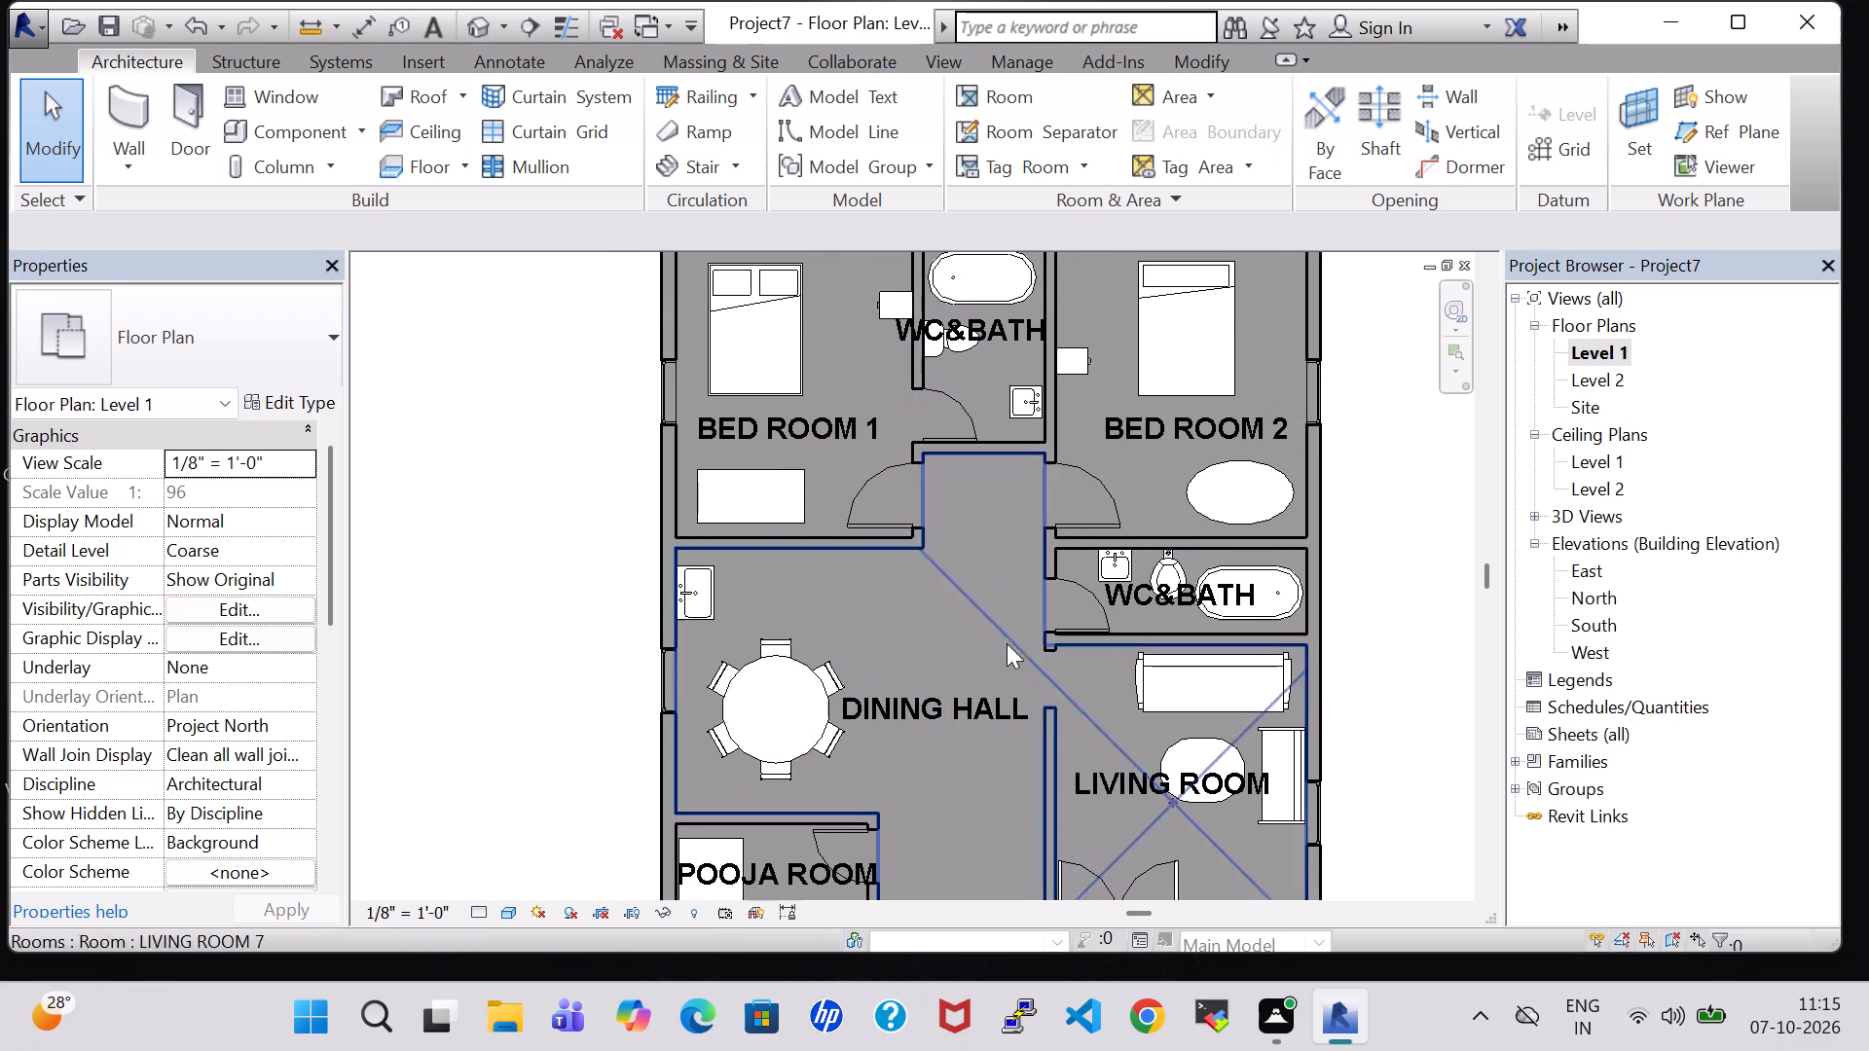
middle_drag(1118, 850, 988, 663)
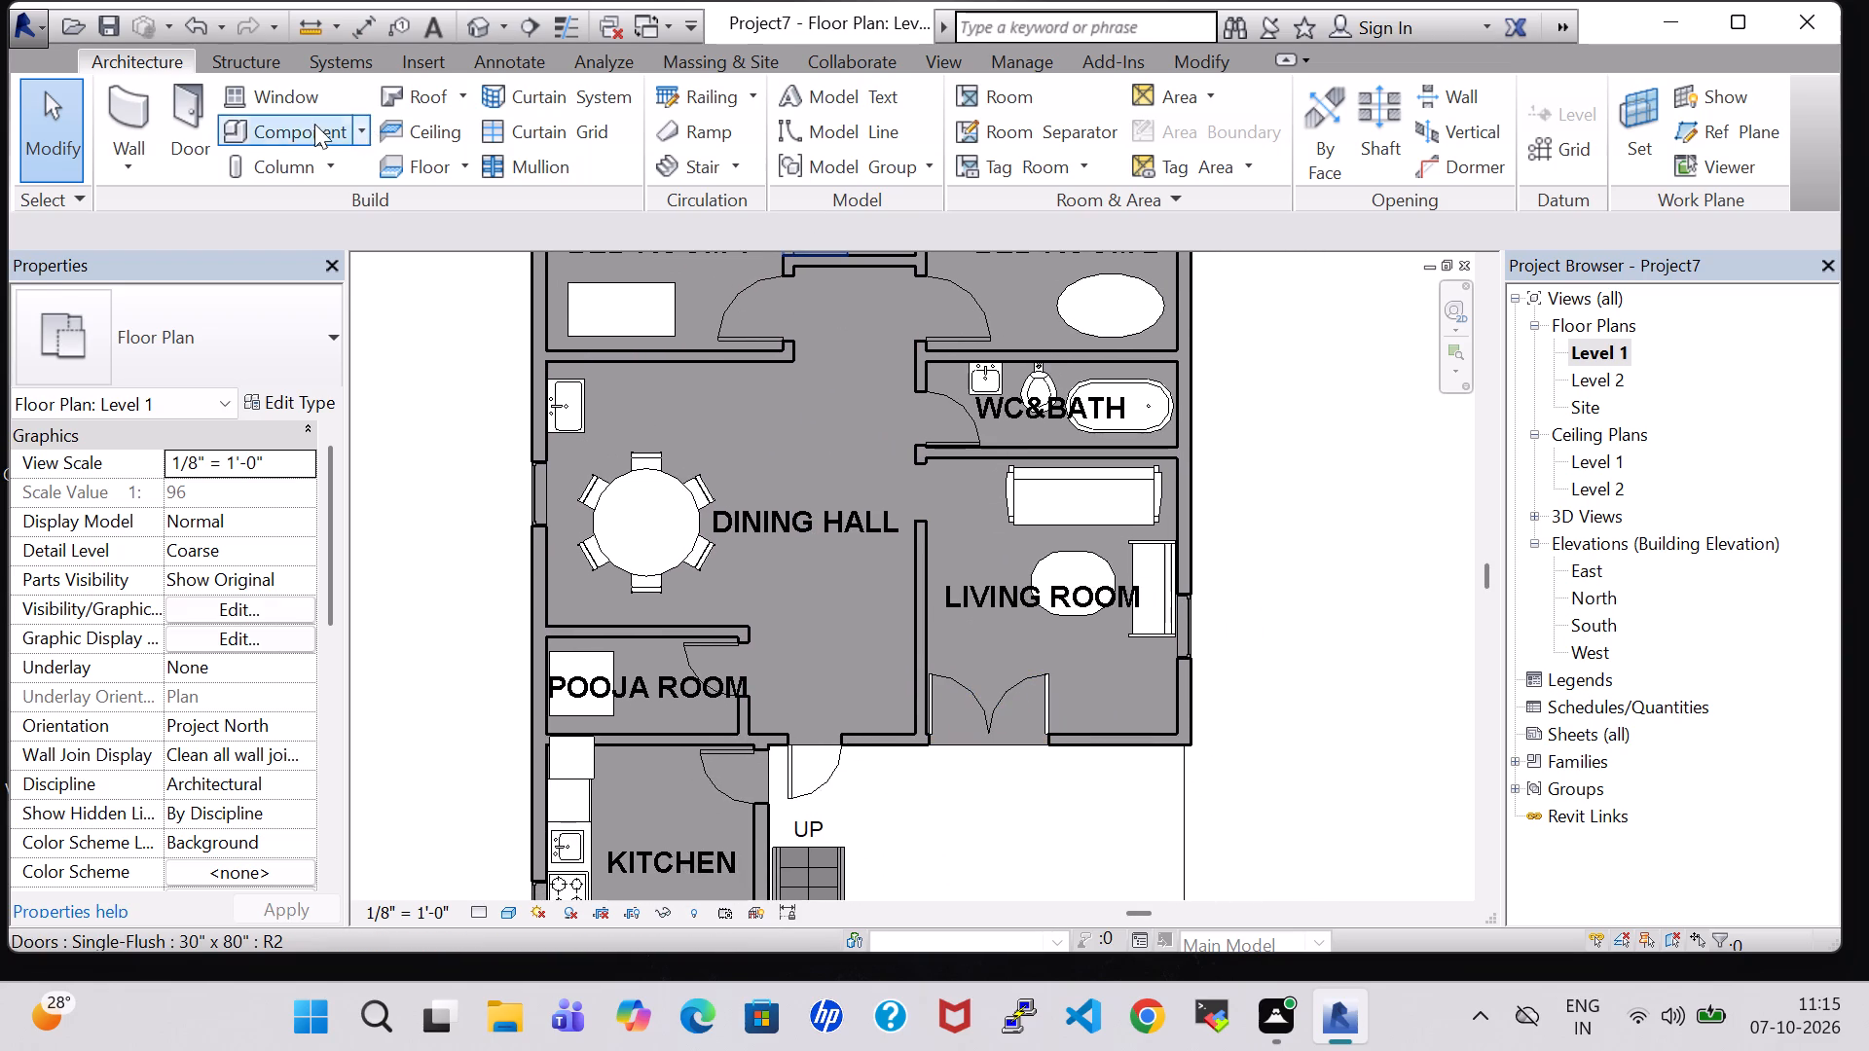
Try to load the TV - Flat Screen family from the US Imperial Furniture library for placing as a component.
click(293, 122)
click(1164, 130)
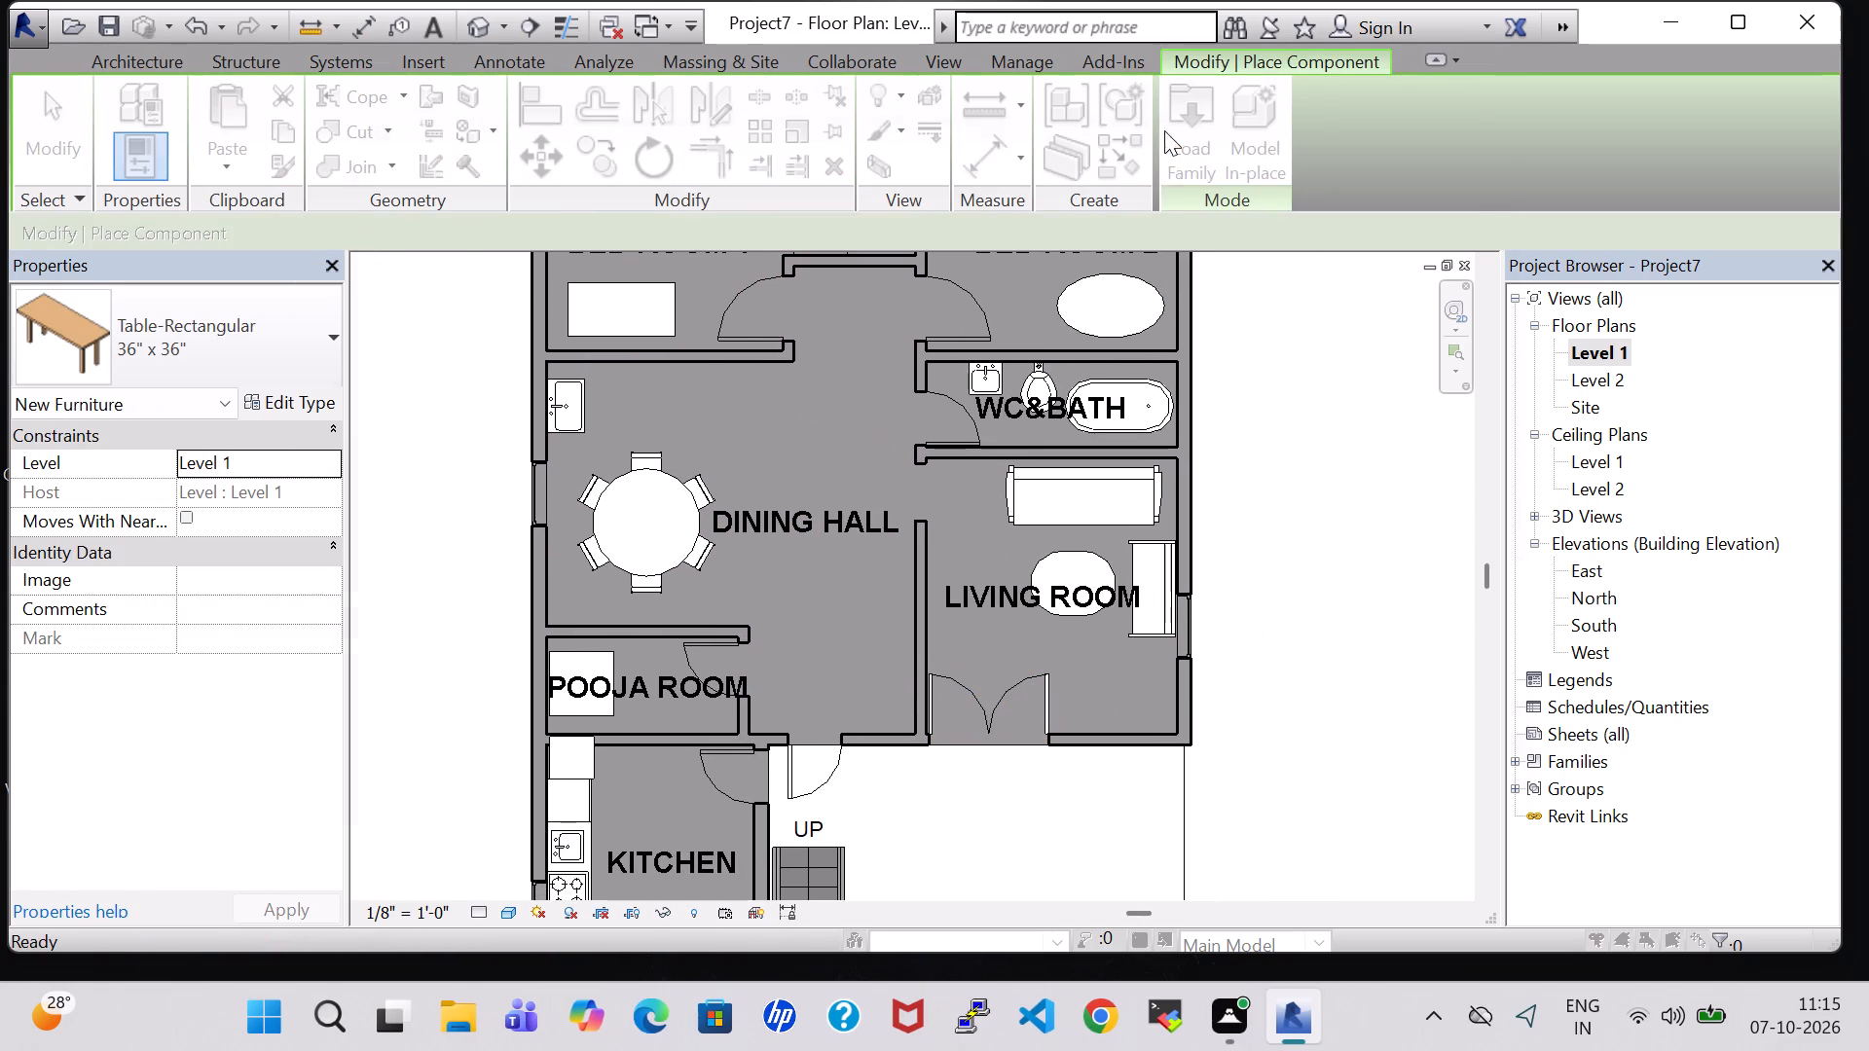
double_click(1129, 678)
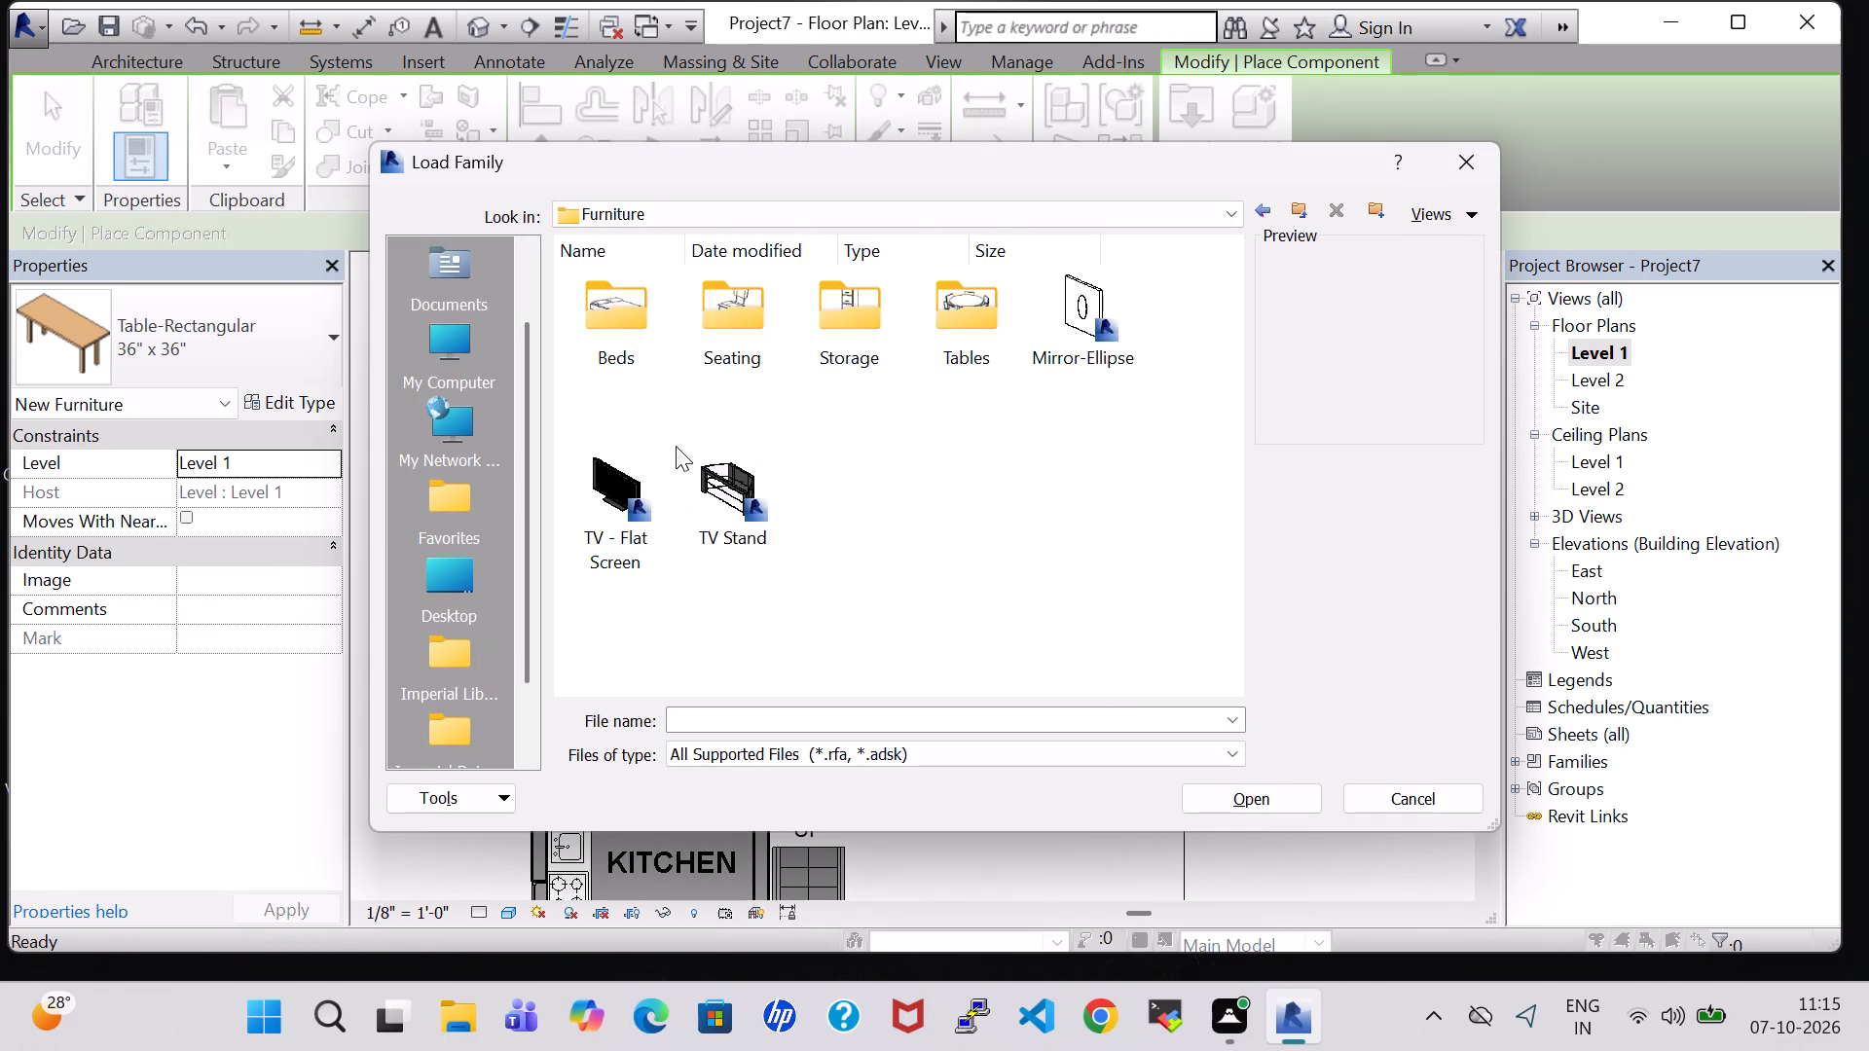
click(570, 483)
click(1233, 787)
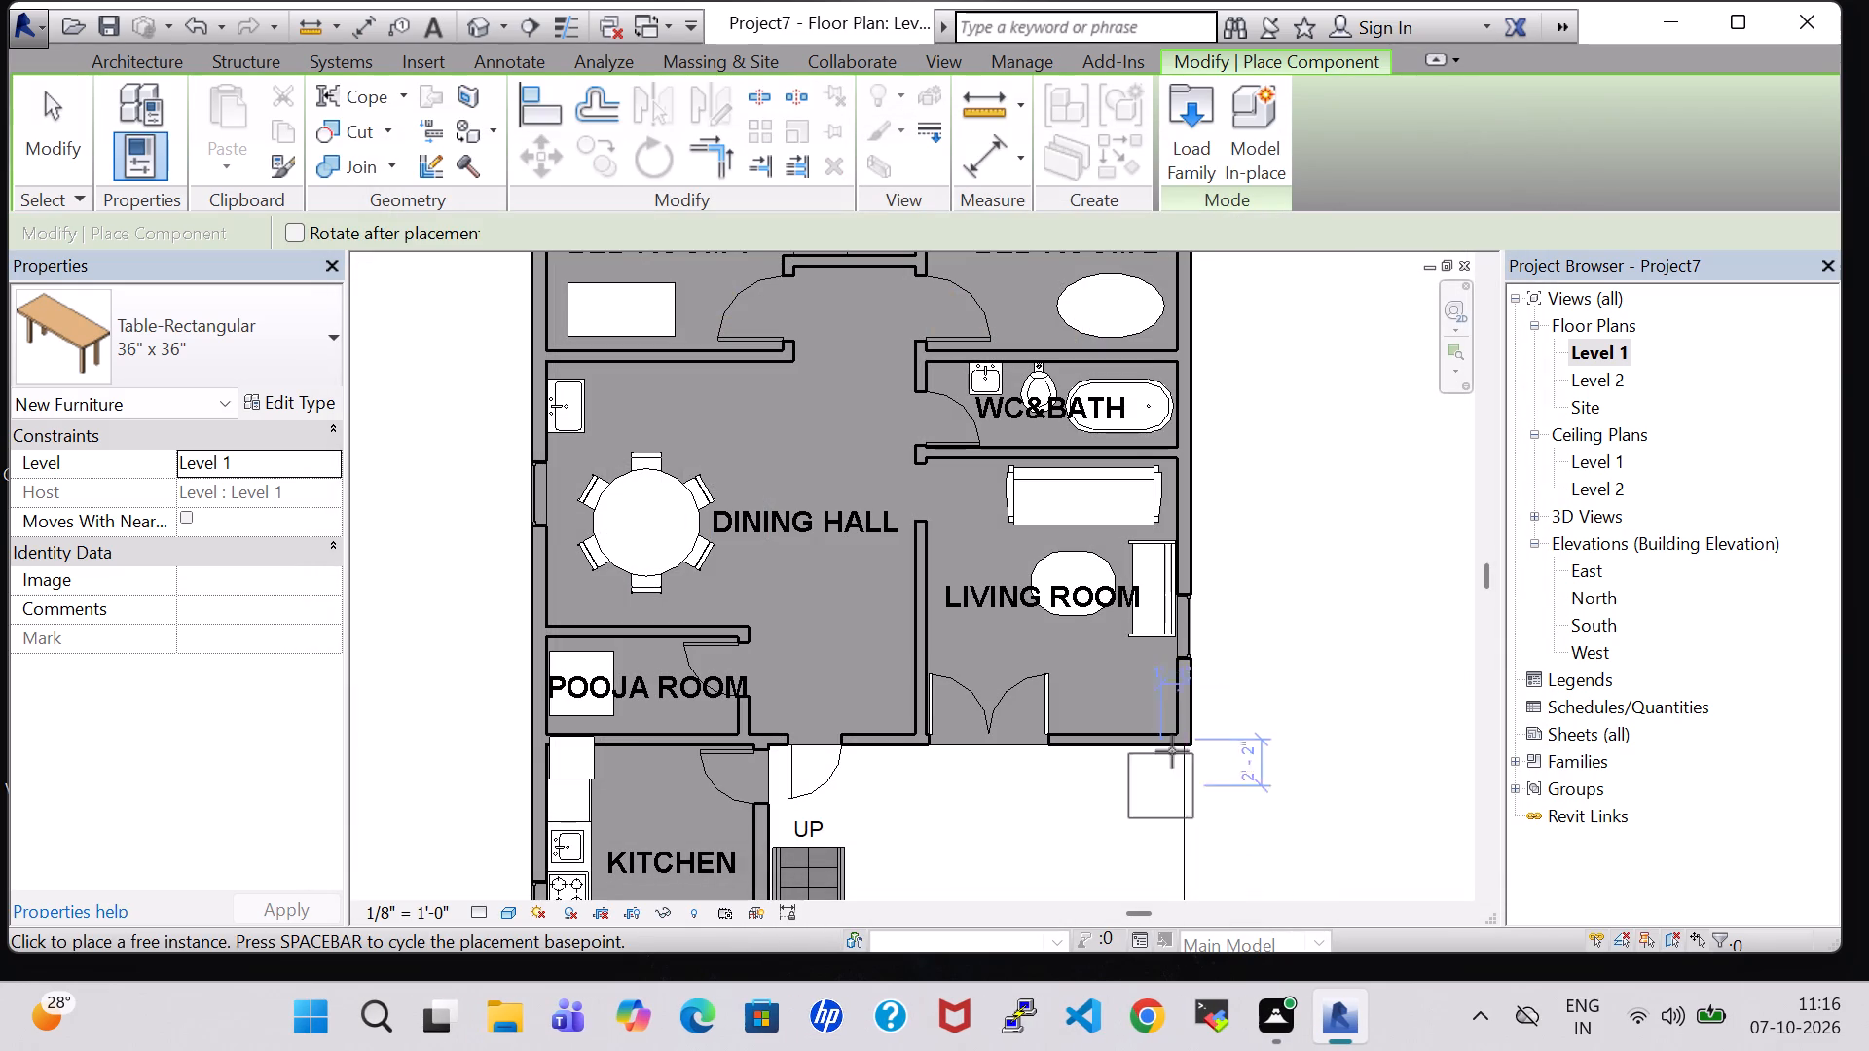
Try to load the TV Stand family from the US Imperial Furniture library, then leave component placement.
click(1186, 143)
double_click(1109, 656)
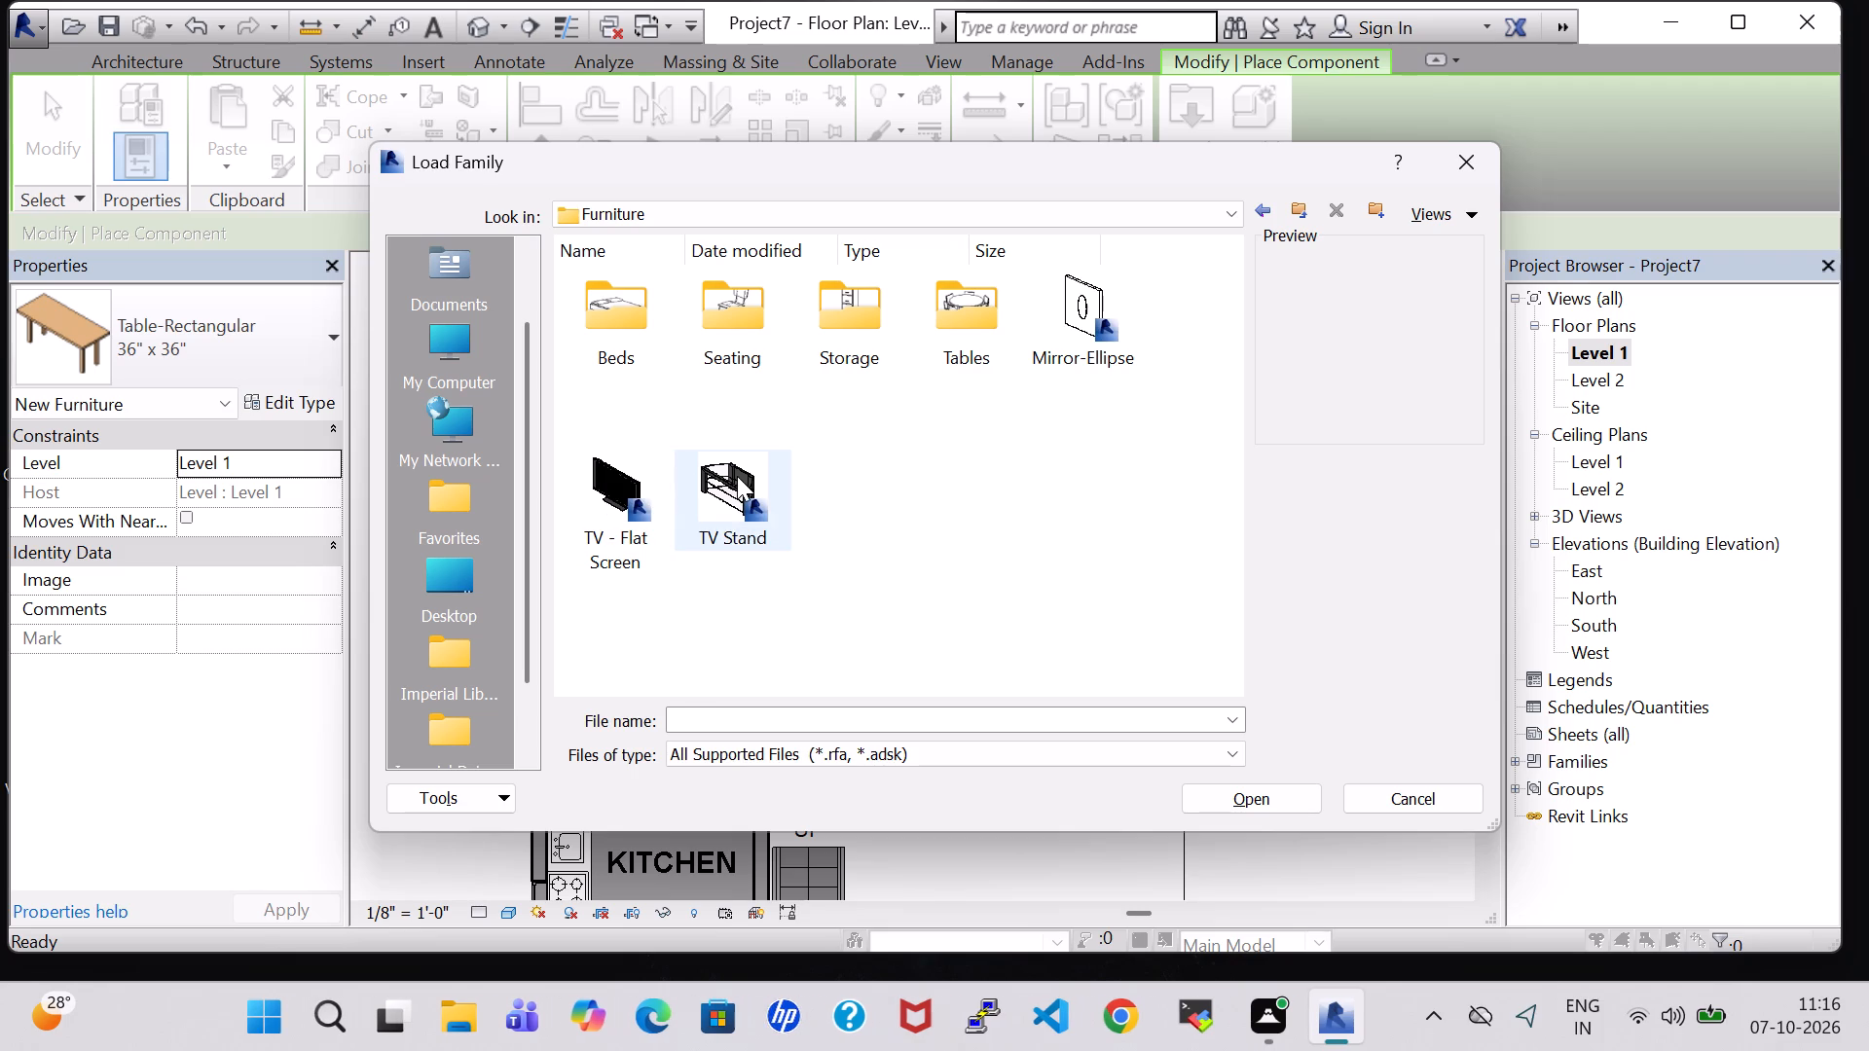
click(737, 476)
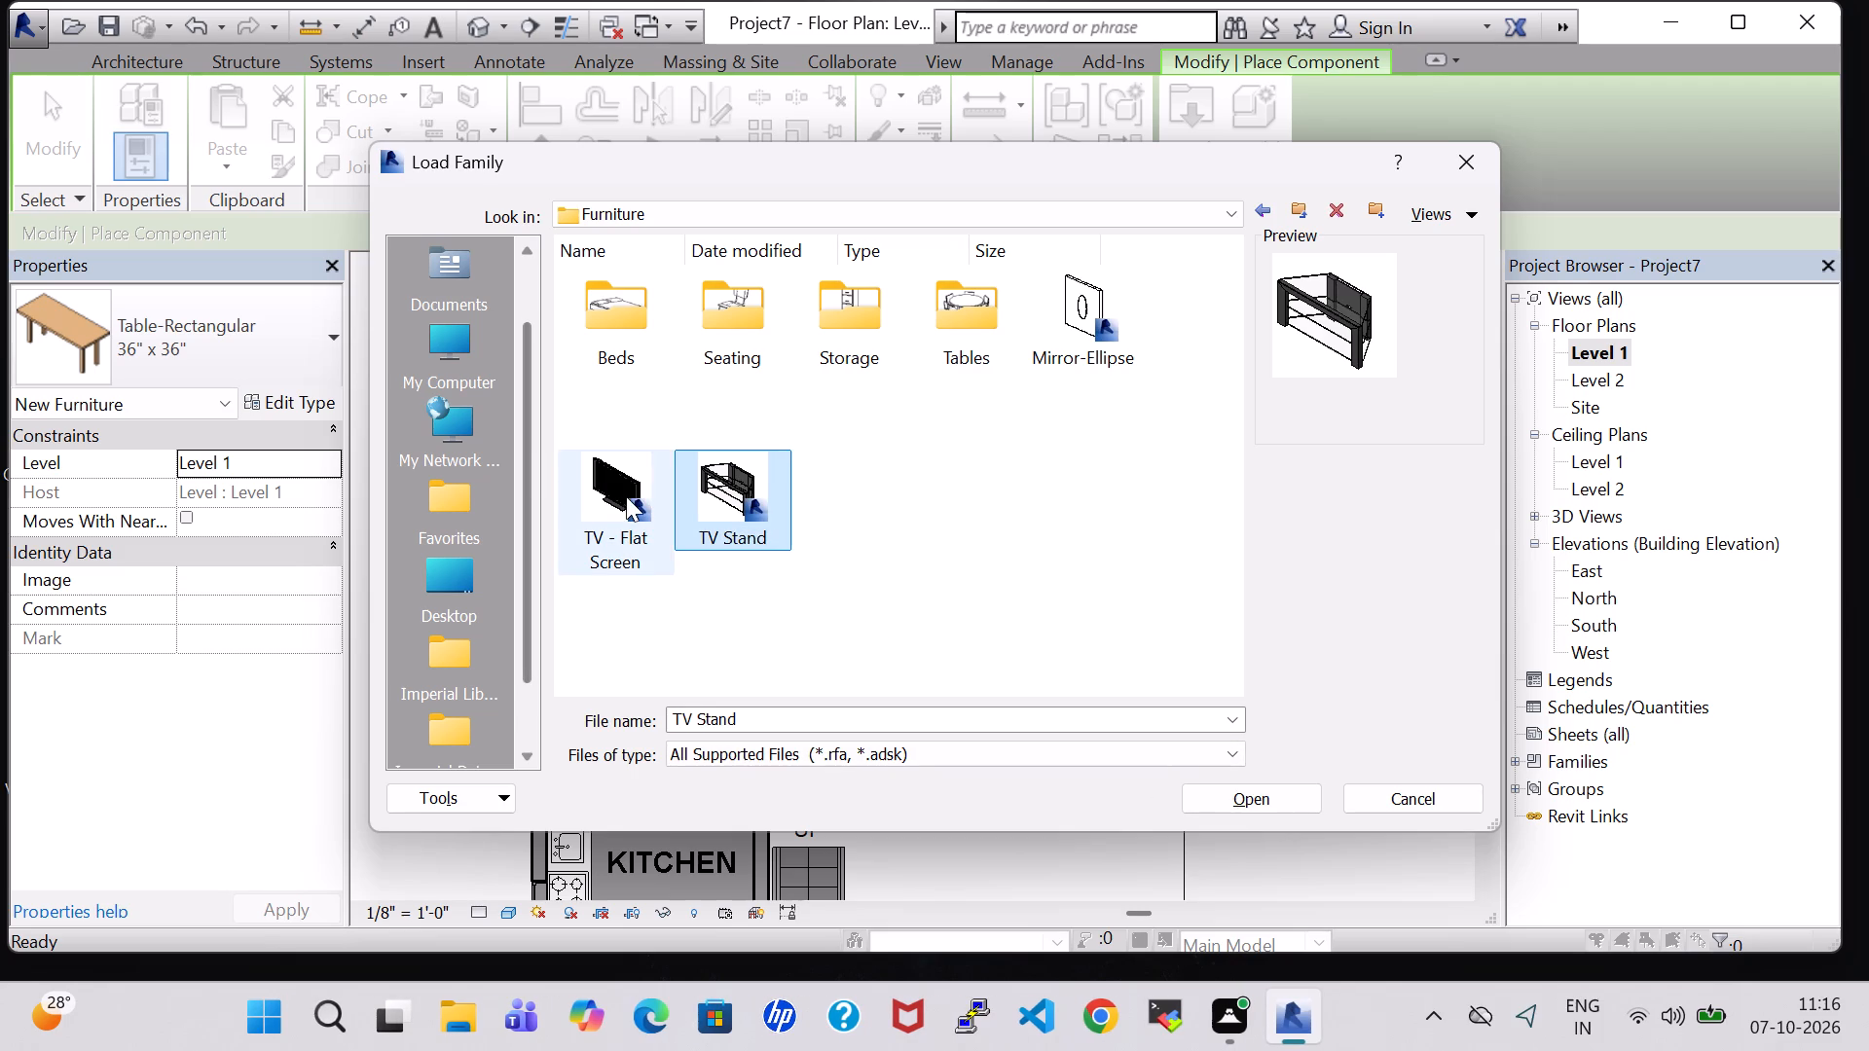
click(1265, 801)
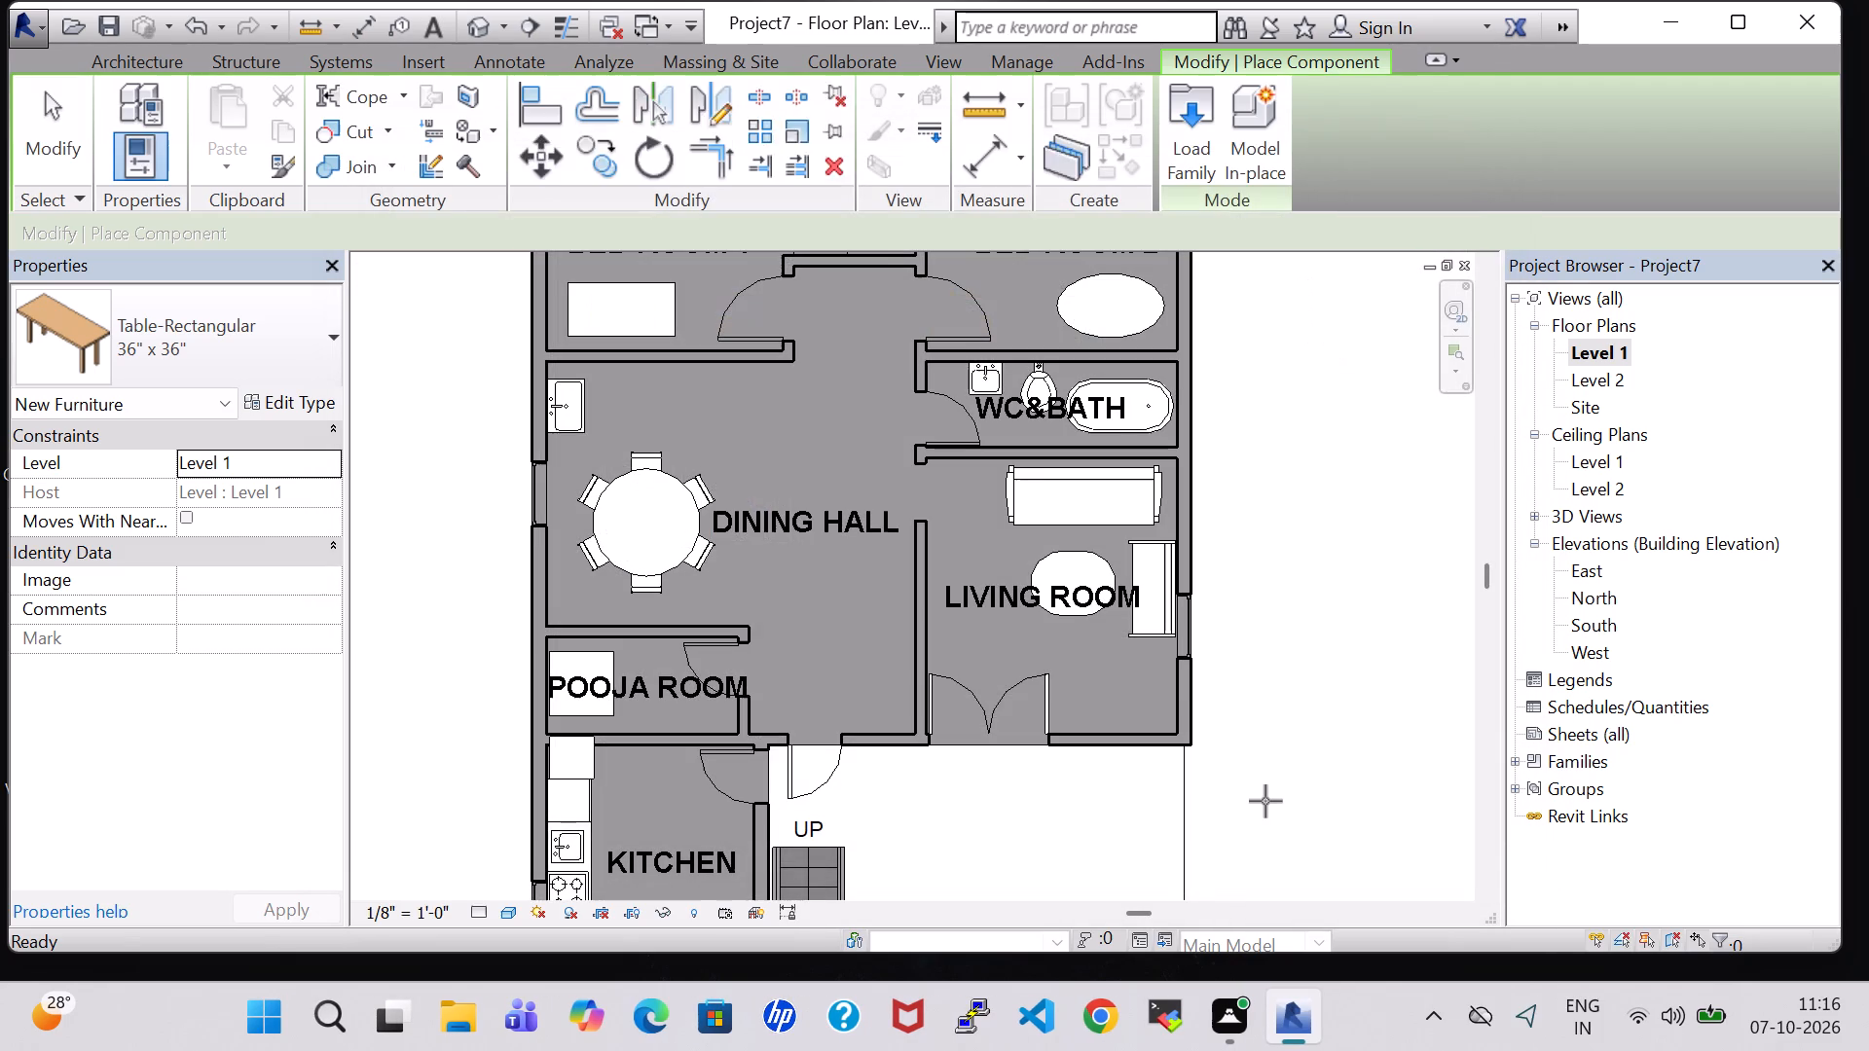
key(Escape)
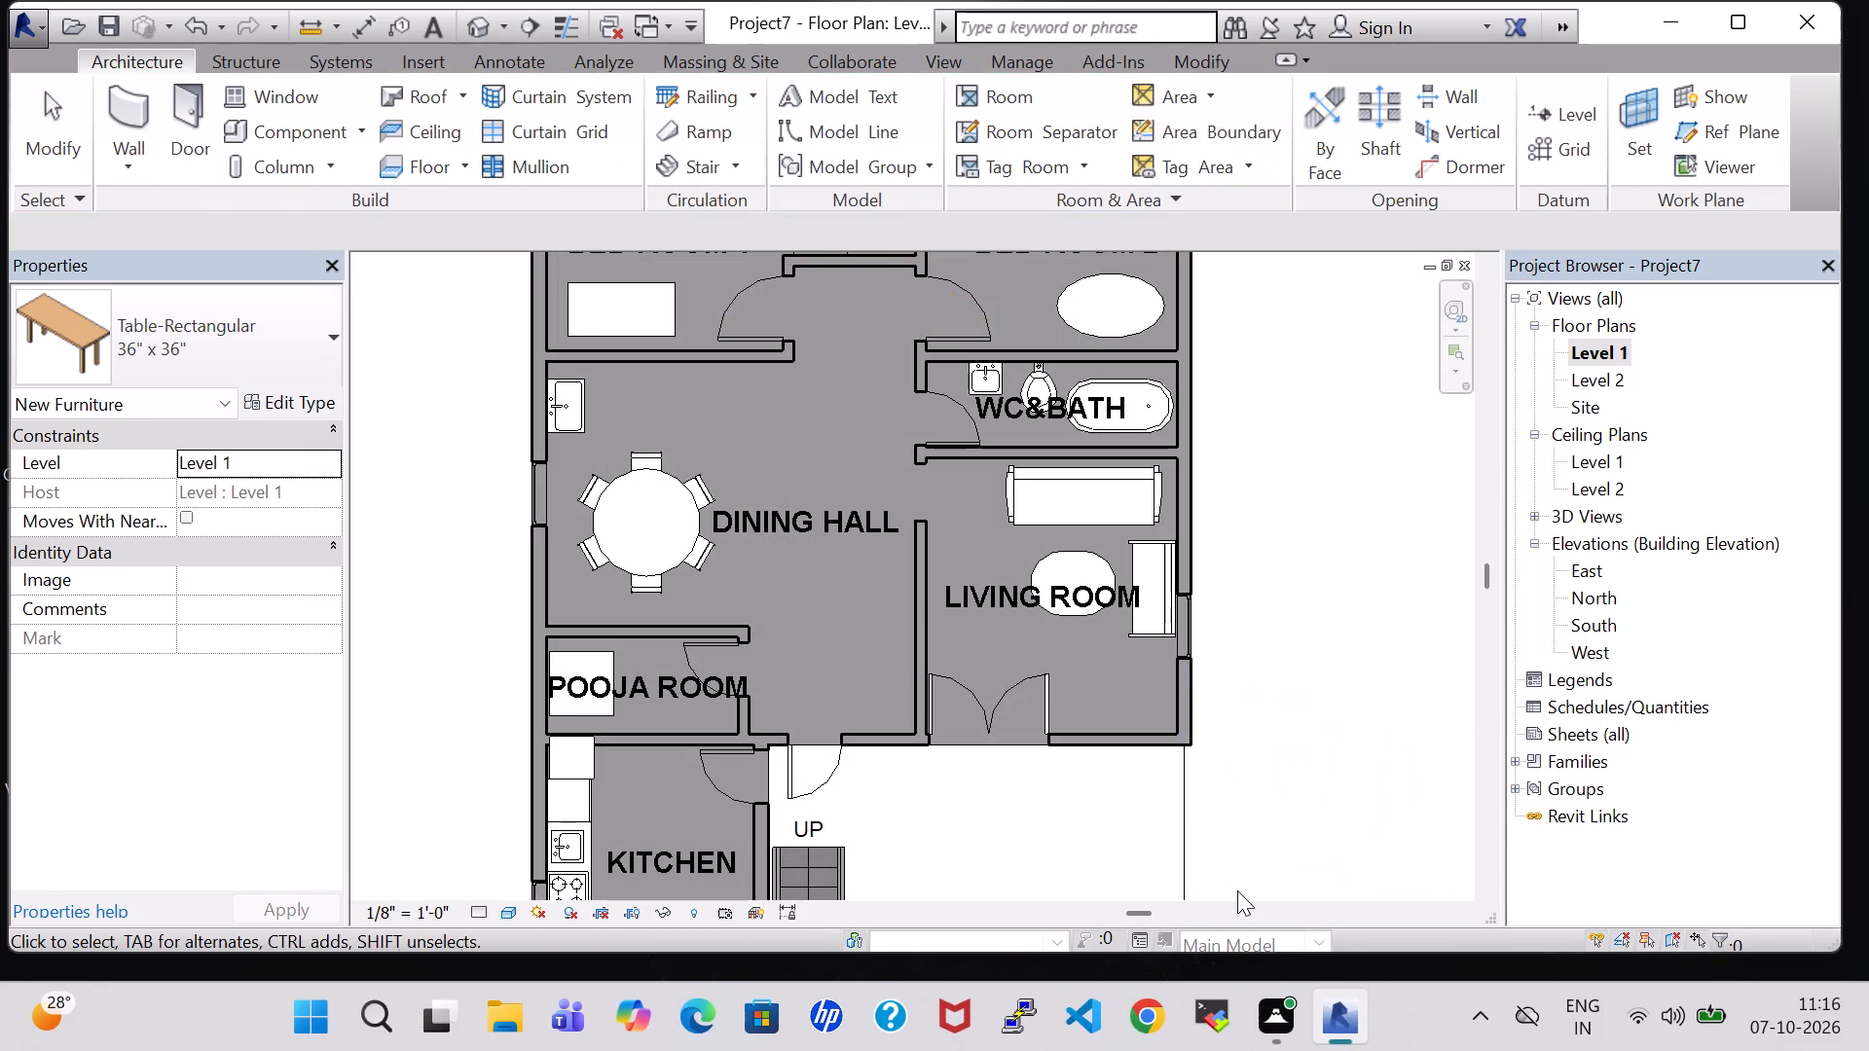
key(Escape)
Examine the furnished rooms in the 3D view from several sides, including the POOJA ROOM, dining hall, living room and bedrooms.
scroll(1024, 796, down, 2)
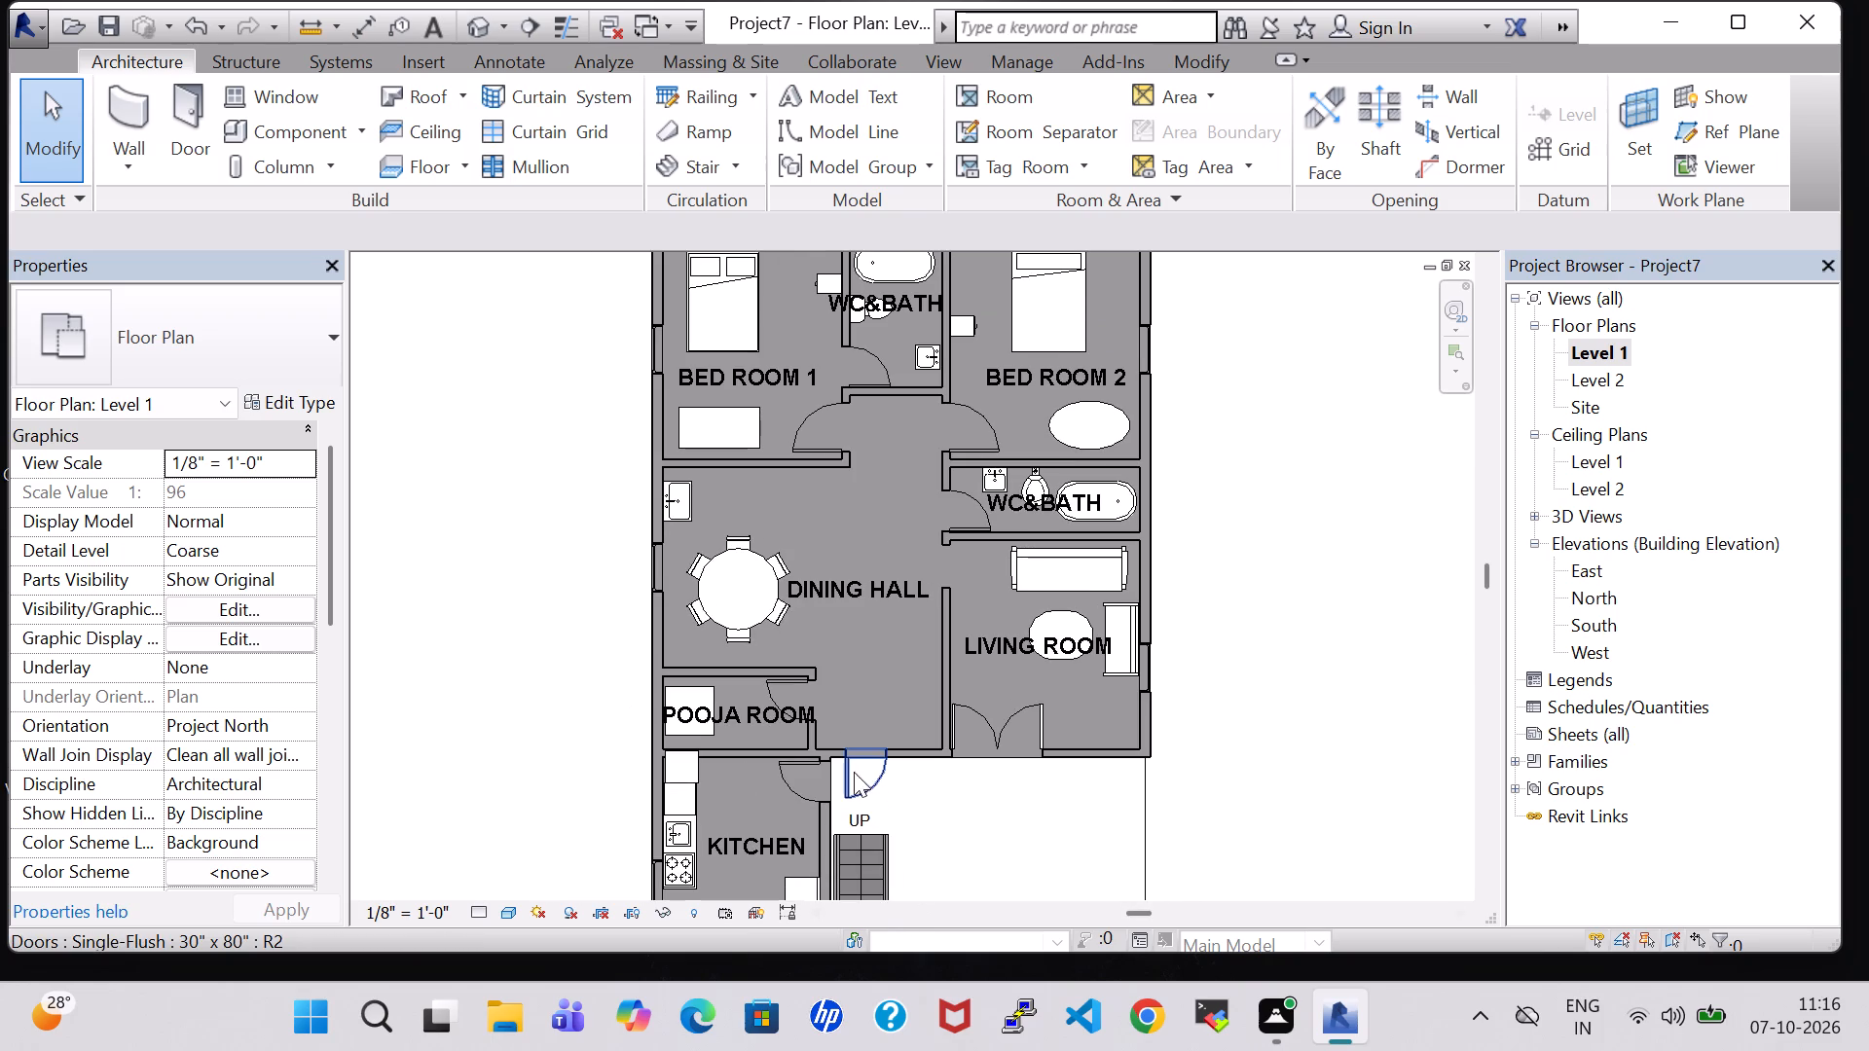
click(473, 23)
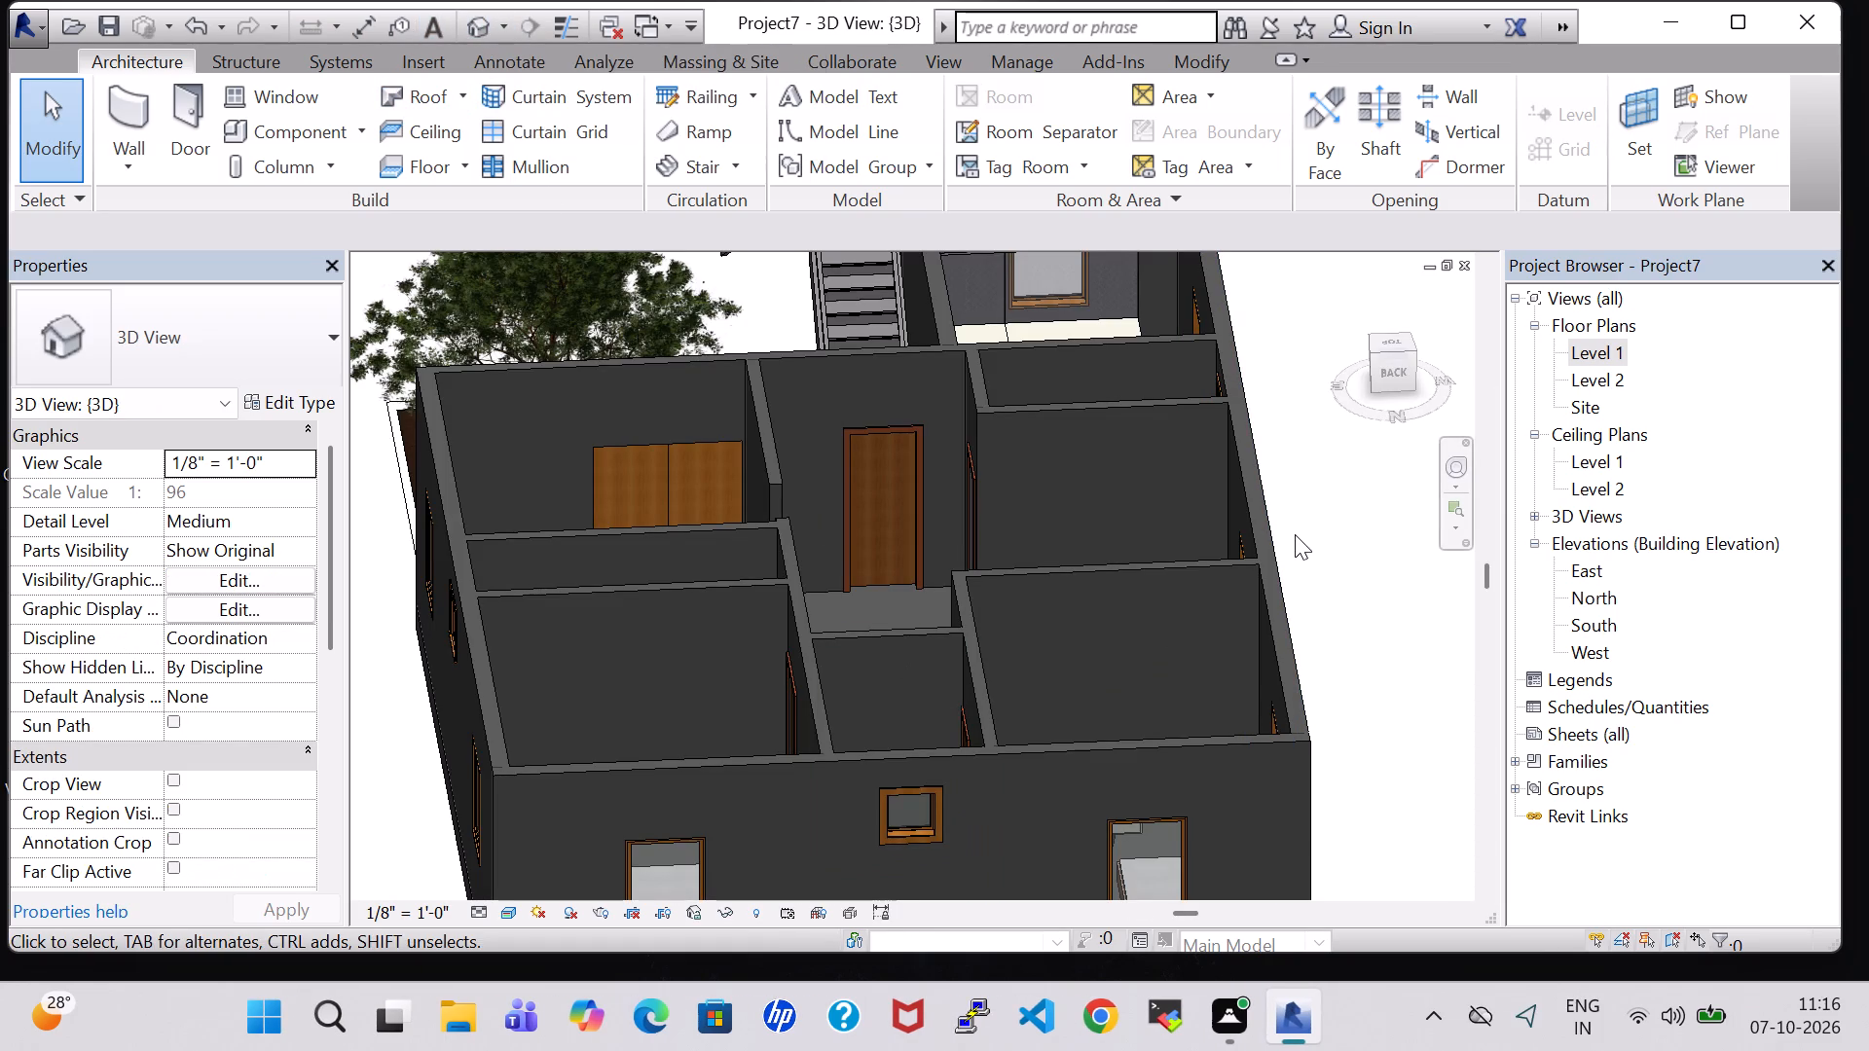
shift+middle_drag(1295, 534, 1230, 607)
shift+middle_drag(1355, 646, 1026, 602)
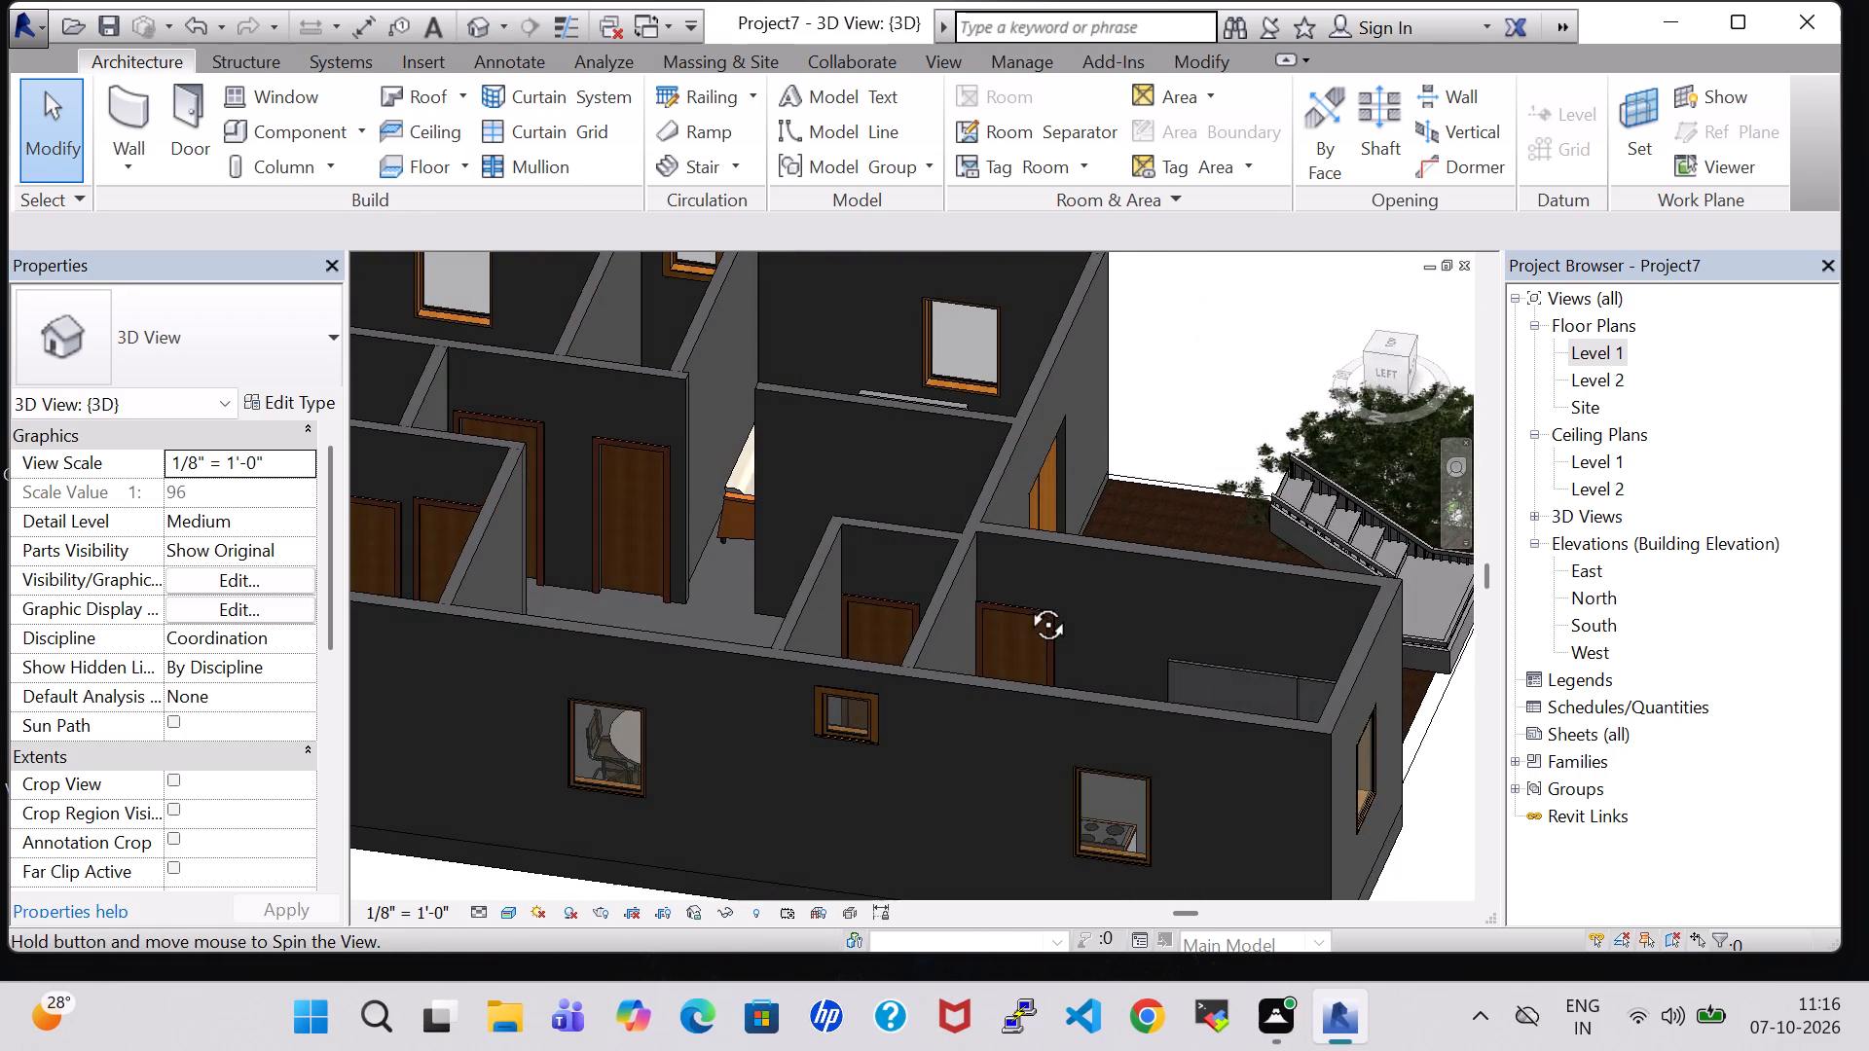
shift+middle_drag(1026, 602, 1322, 645)
shift+middle_drag(1327, 649, 1329, 656)
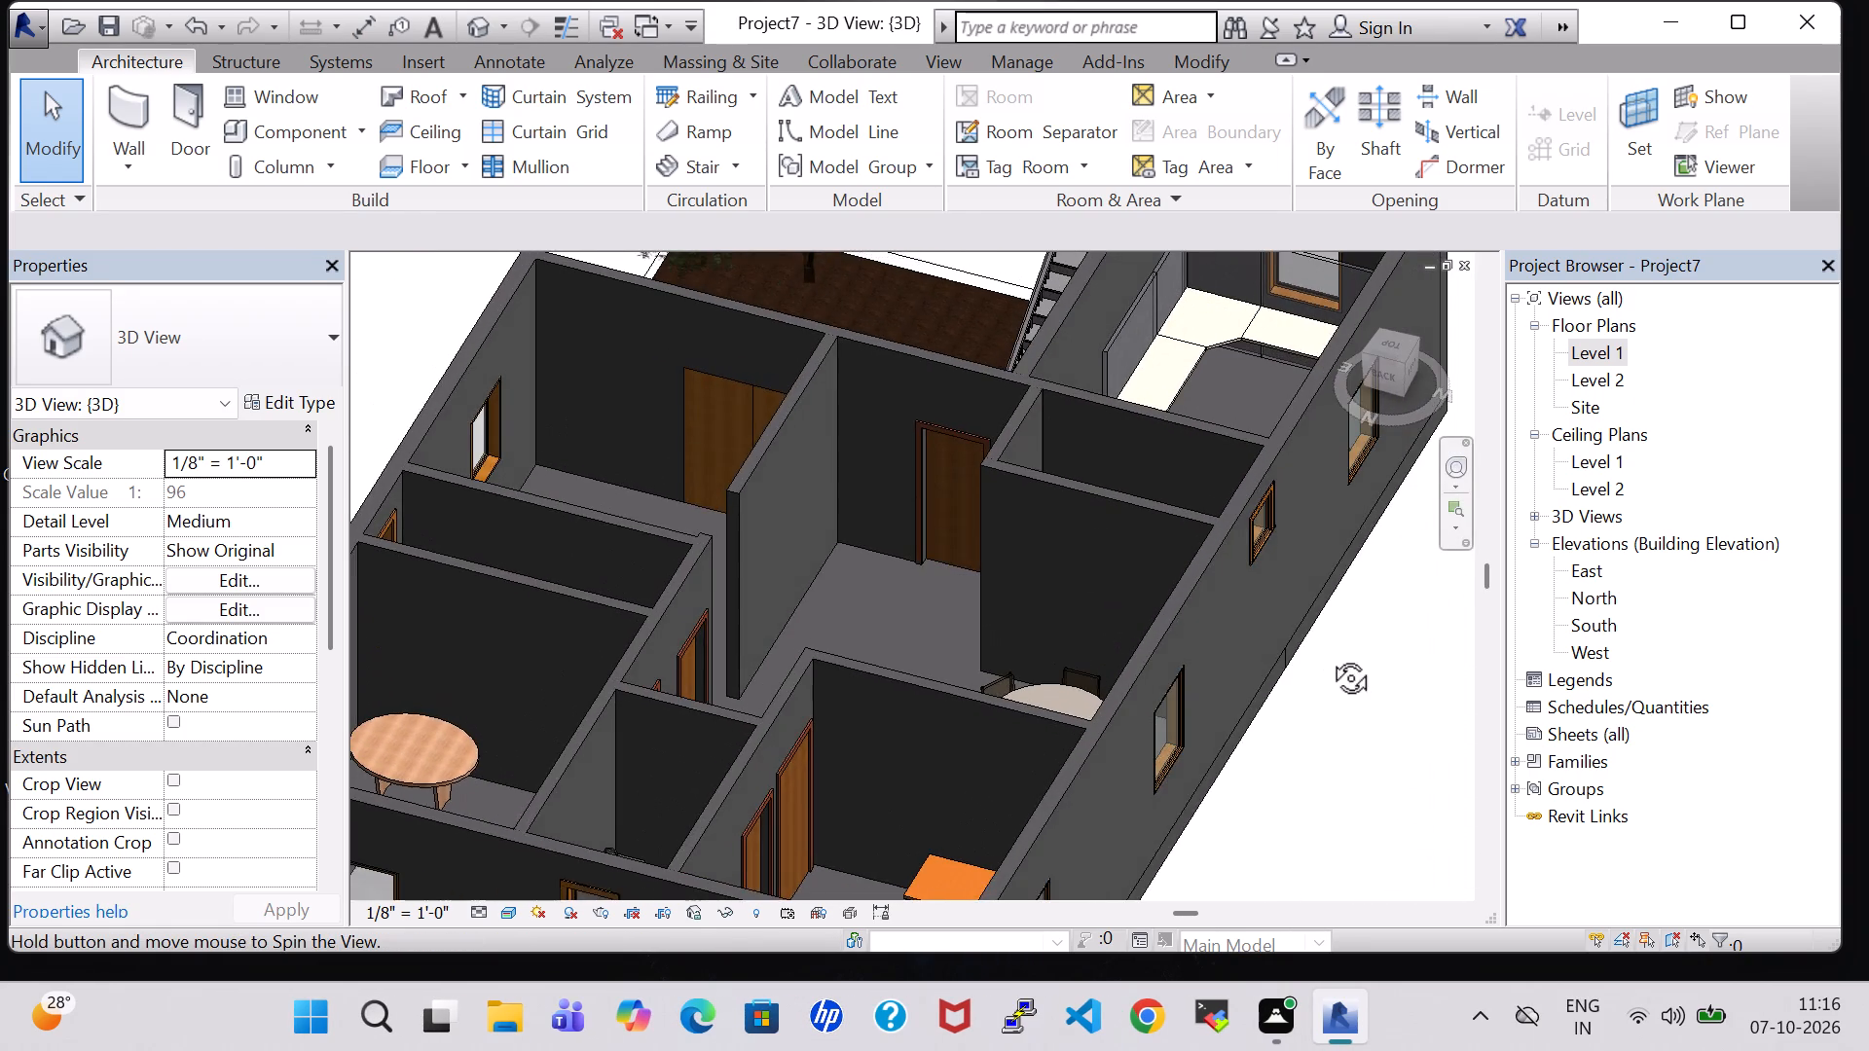
shift+middle_drag(1329, 656, 1228, 736)
shift+middle_drag(1218, 736, 1066, 694)
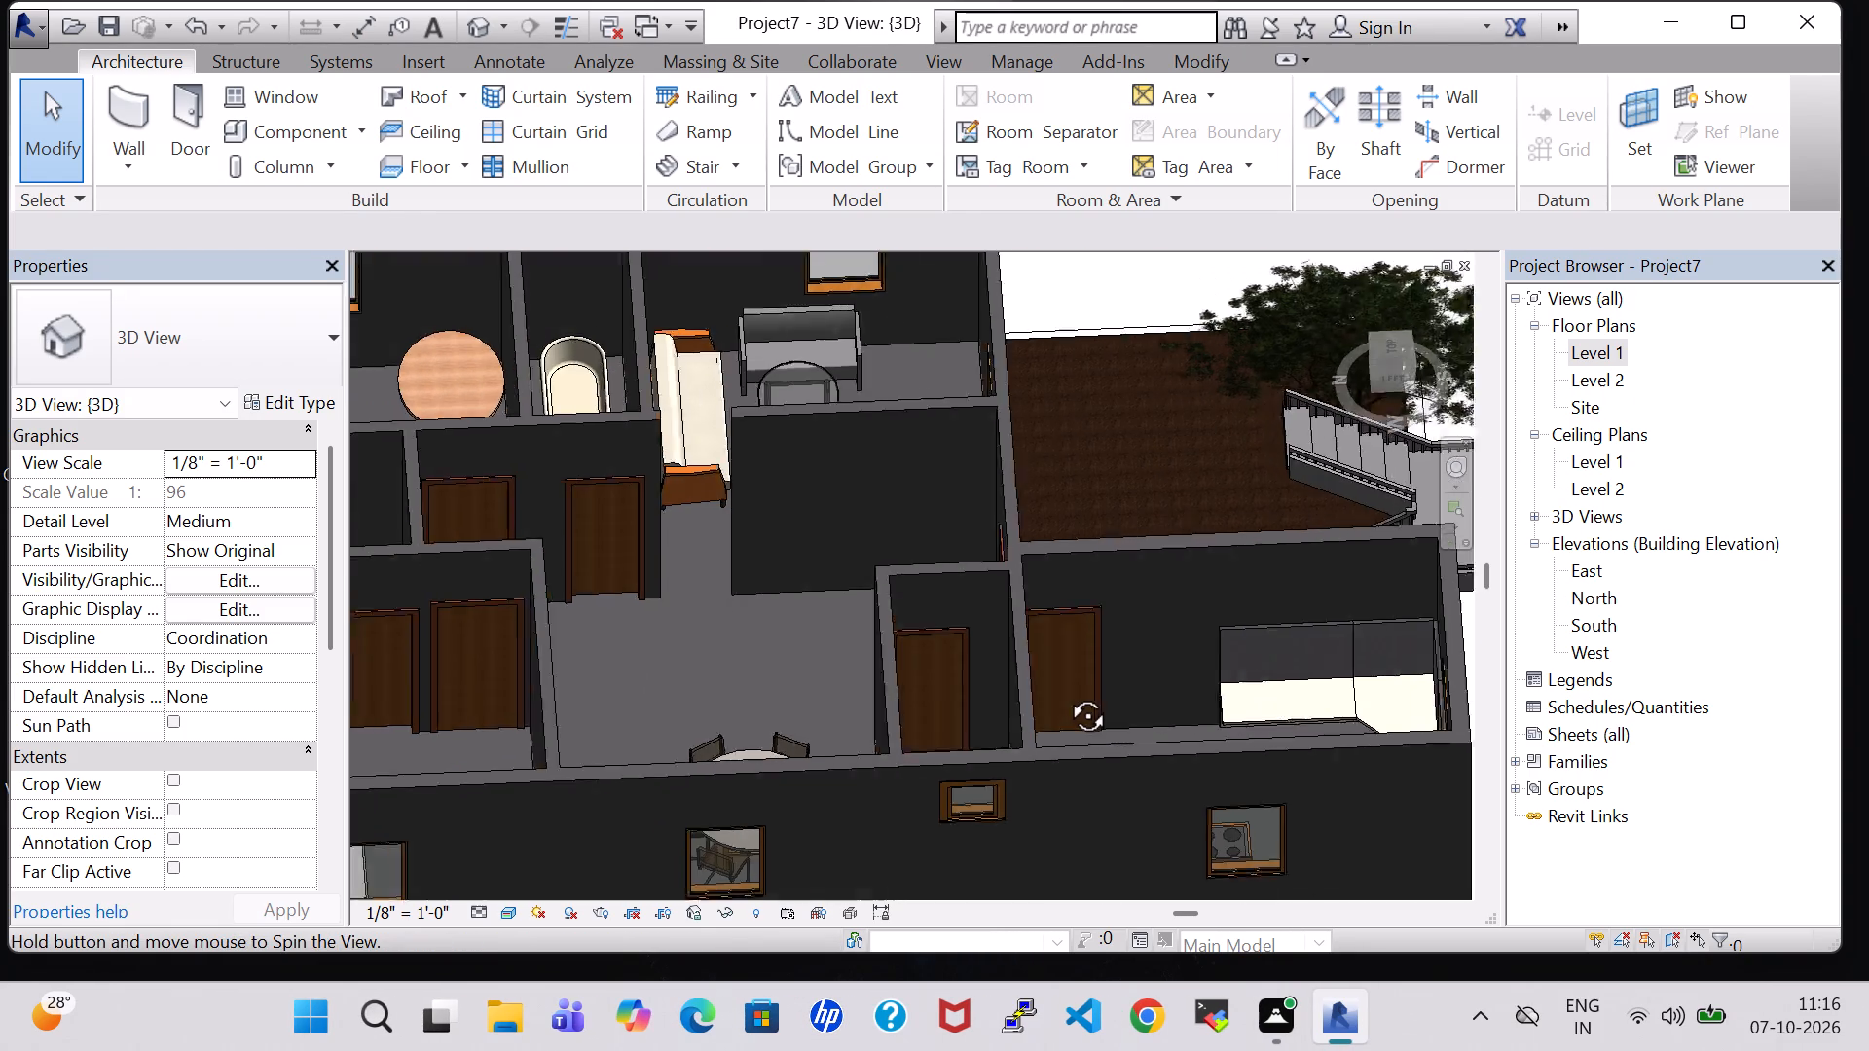
shift+middle_drag(1066, 694, 1149, 607)
shift+middle_click(1140, 577)
shift+middle_drag(1140, 577, 1029, 599)
scroll(1160, 494, up, 1)
middle_drag(1330, 474, 1231, 572)
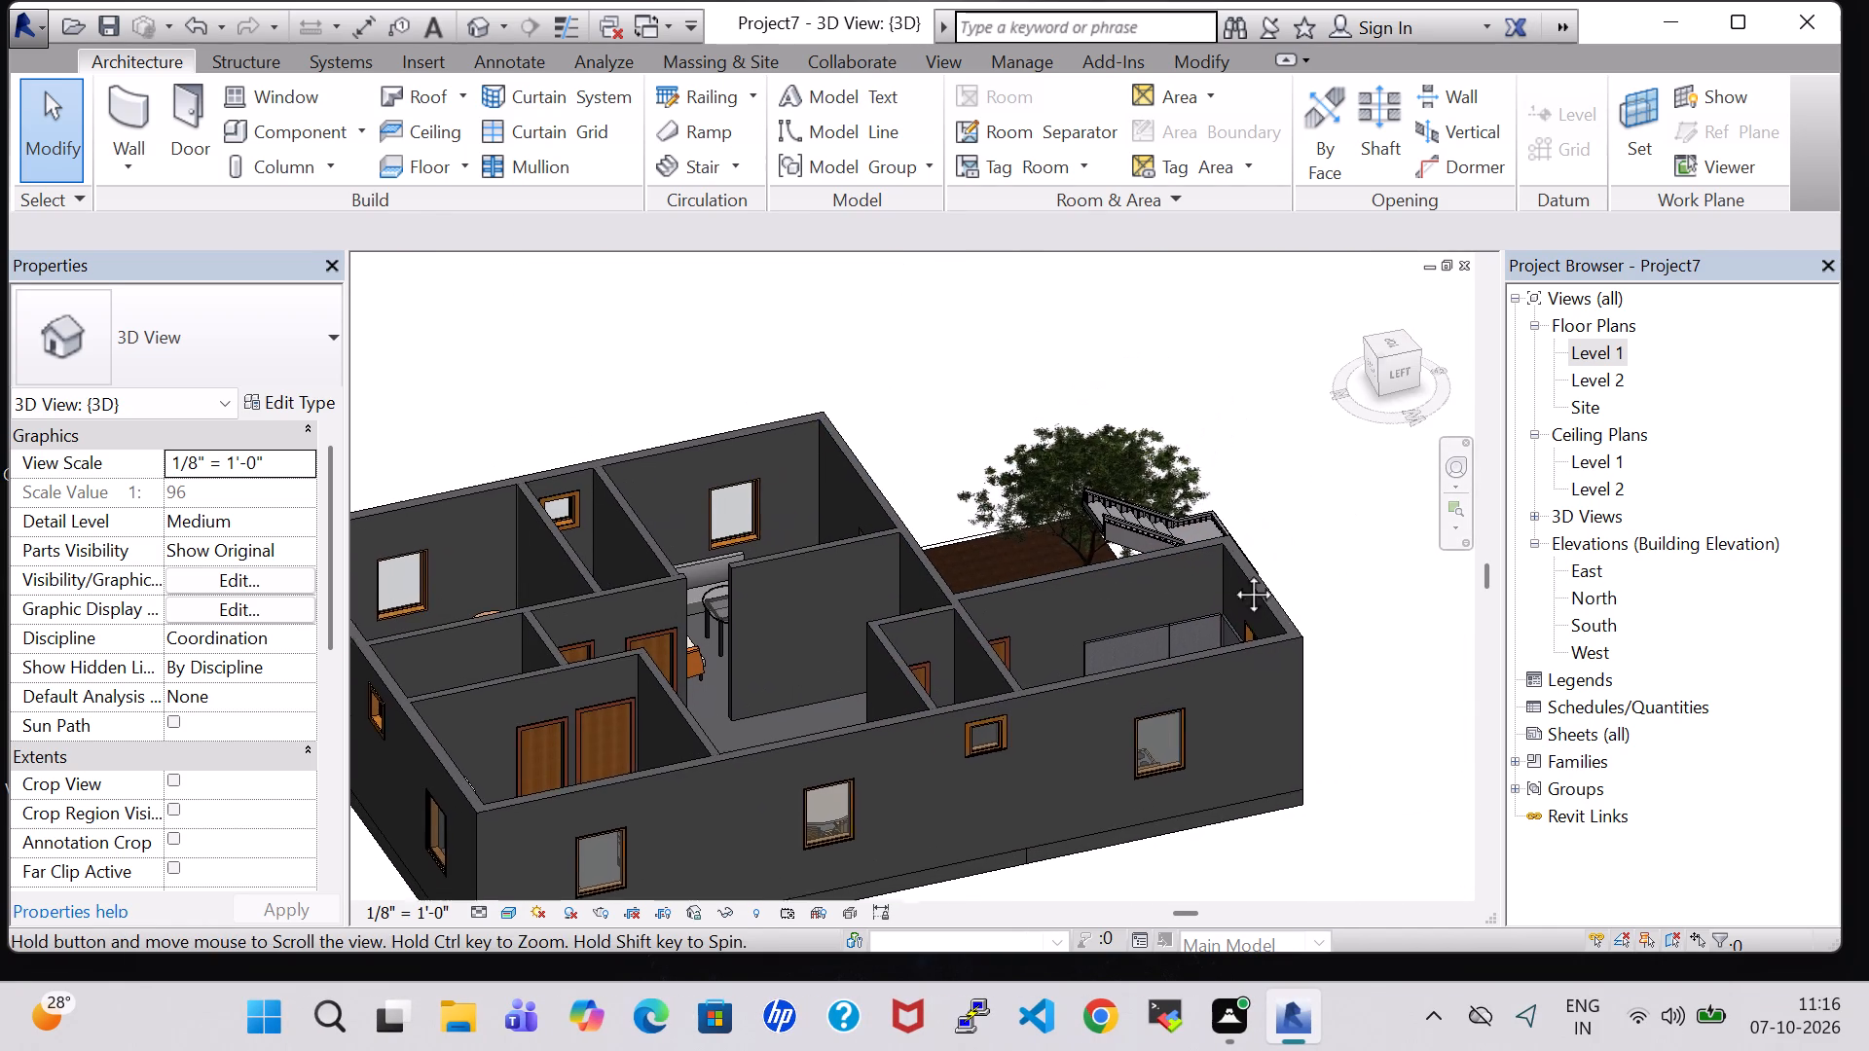
middle_drag(1231, 572, 1200, 591)
shift+scroll(1268, 496, up, 1)
shift+middle_drag(1268, 496, 985, 706)
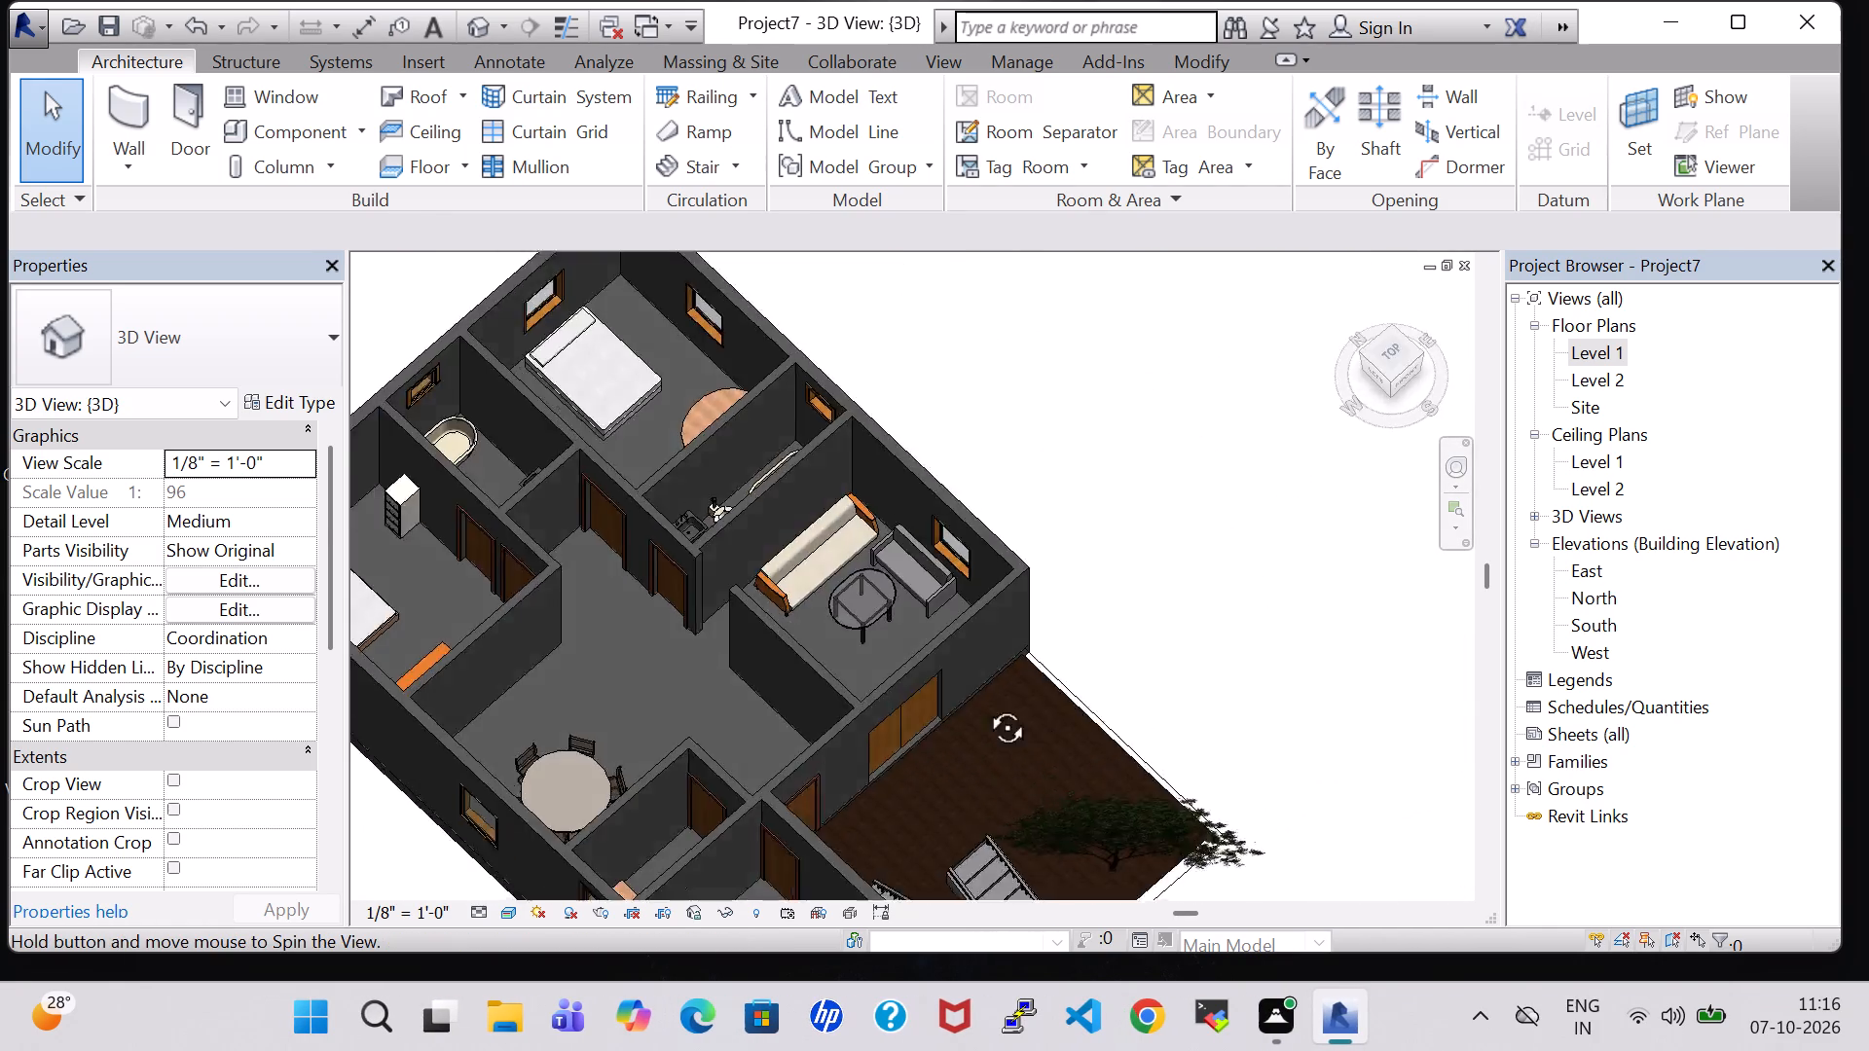
shift+middle_drag(985, 706, 580, 748)
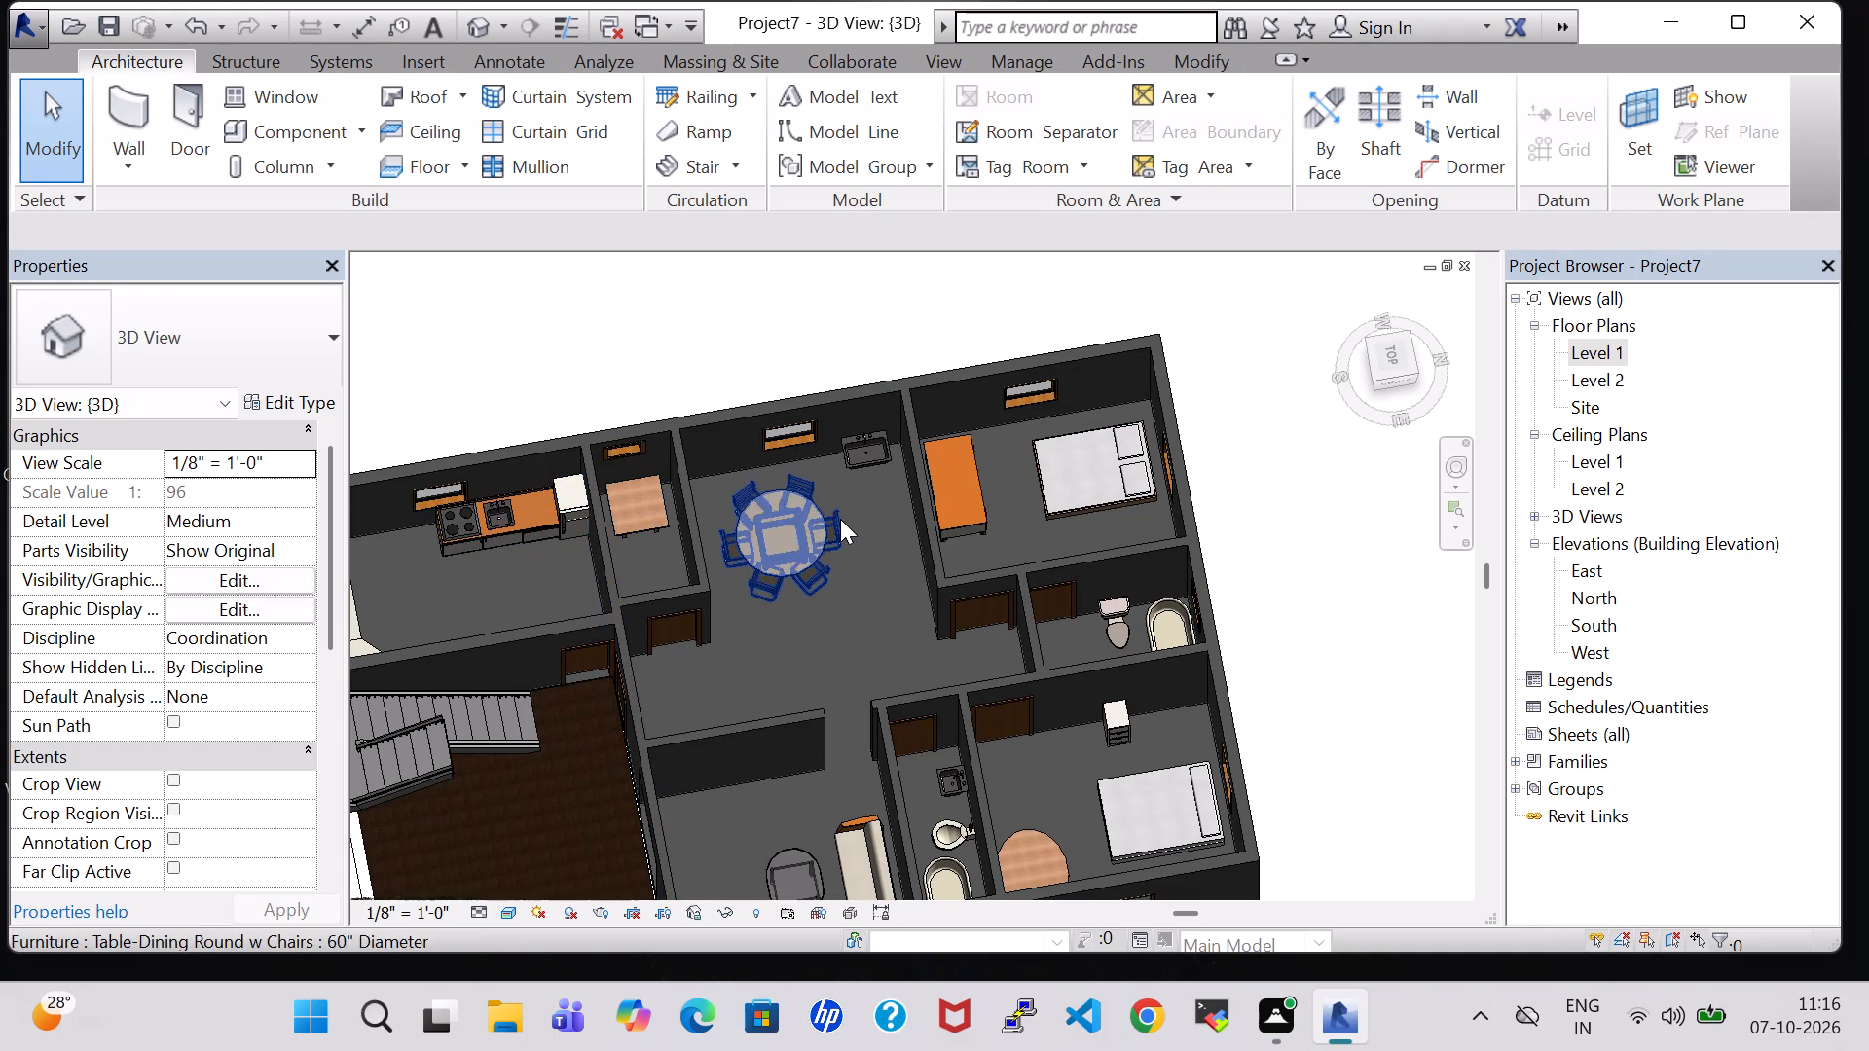
shift+middle_drag(878, 504, 864, 324)
shift+middle_click(889, 280)
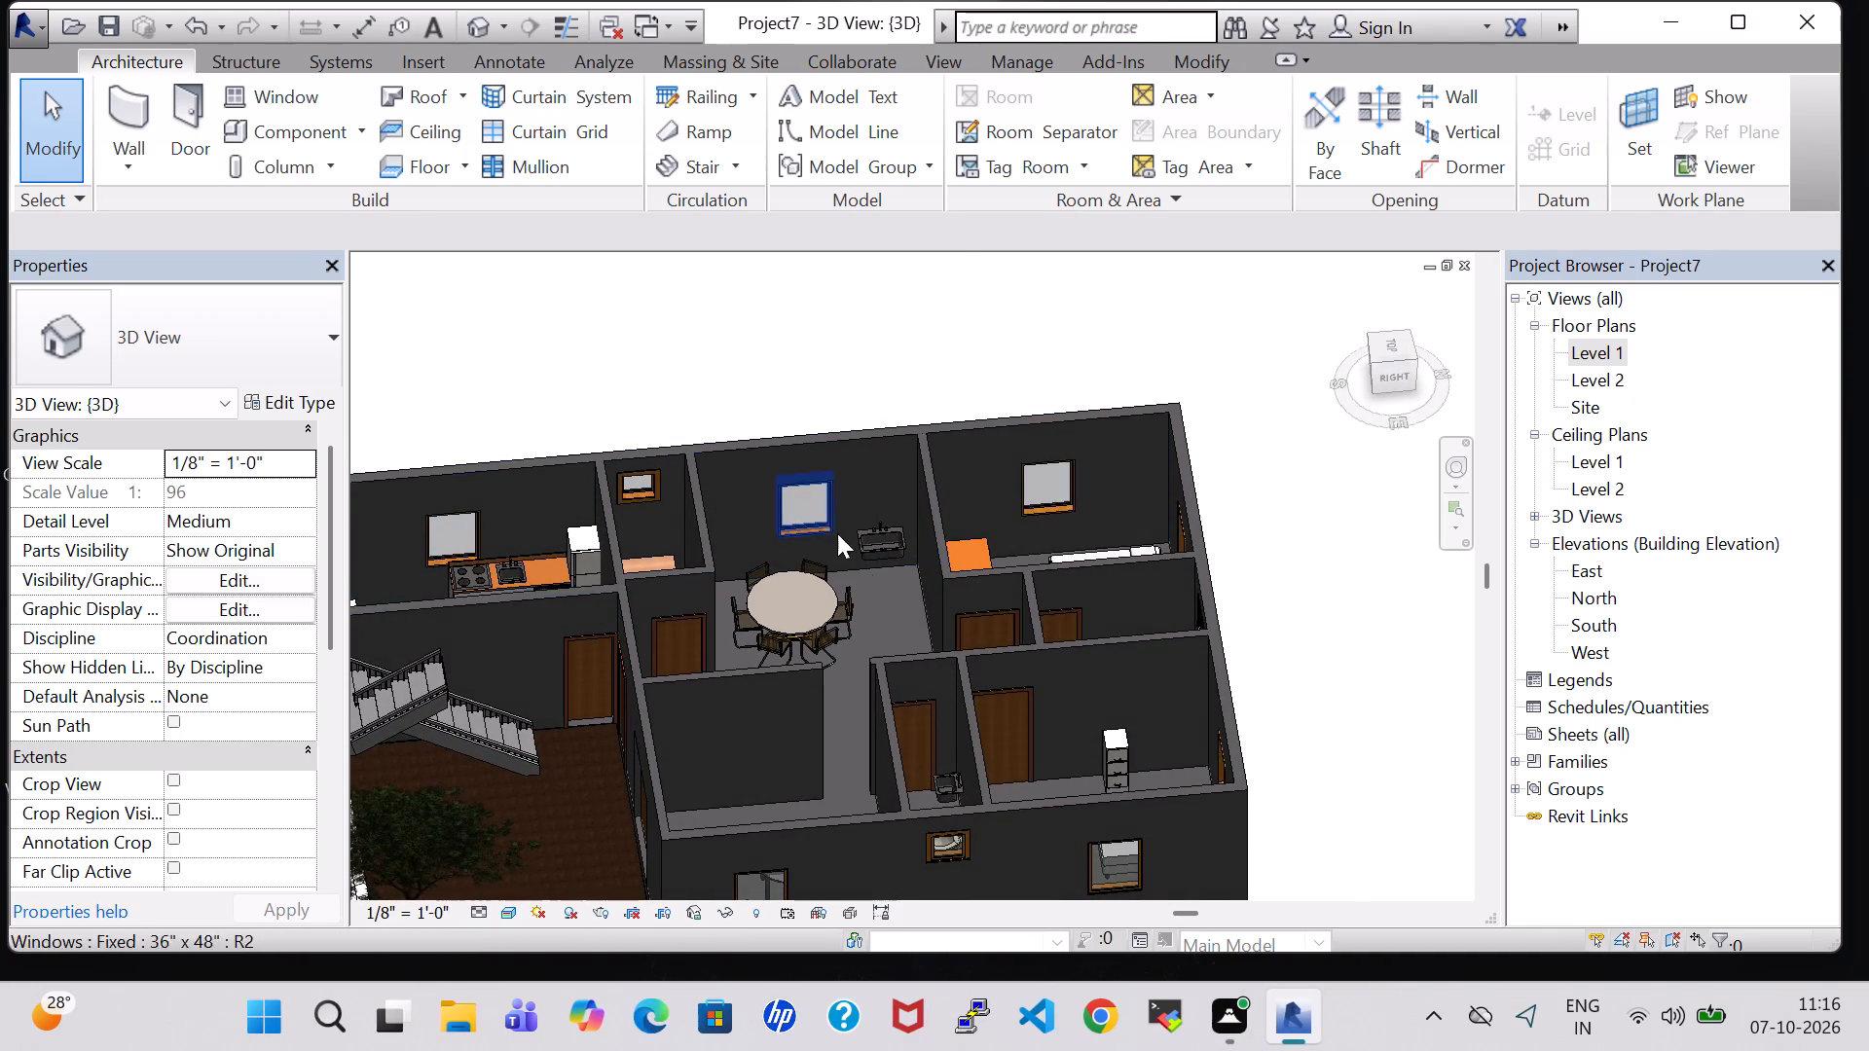
scroll(879, 605, up, 7)
scroll(879, 605, down, 6)
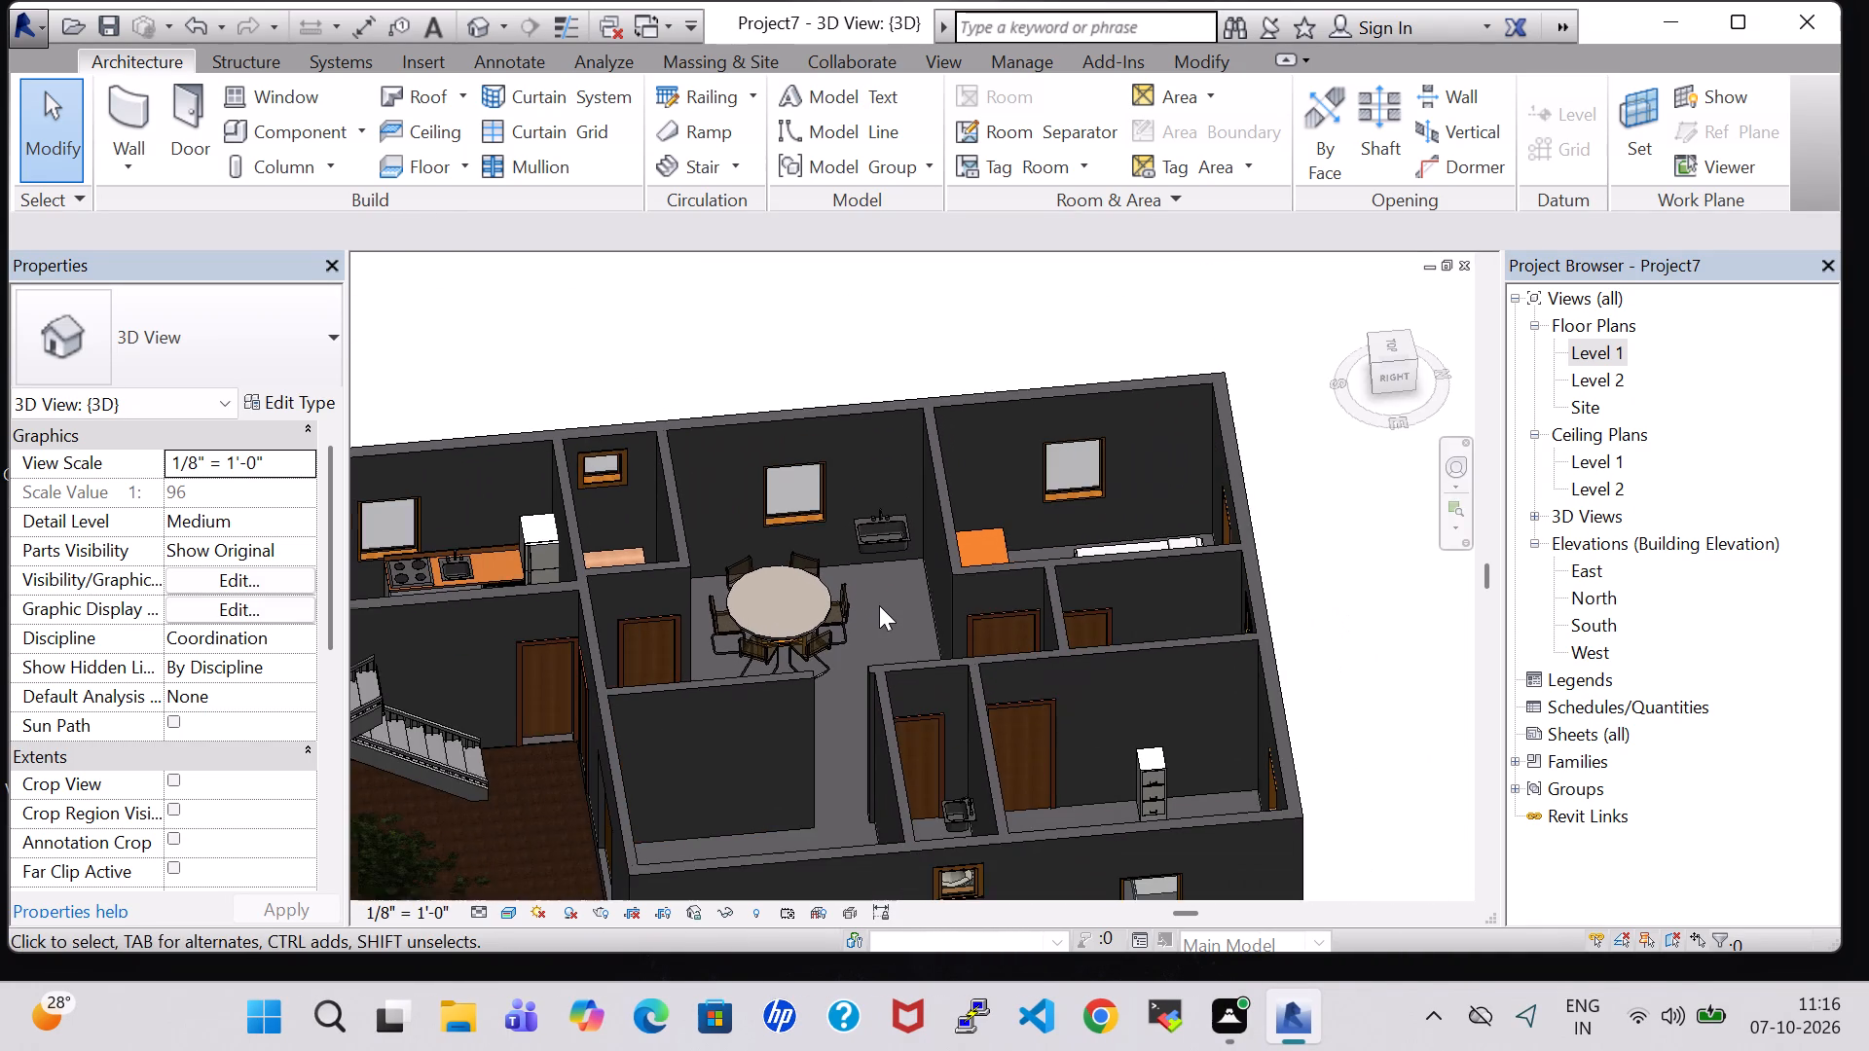
middle_drag(879, 605, 934, 552)
scroll(880, 605, up, 1)
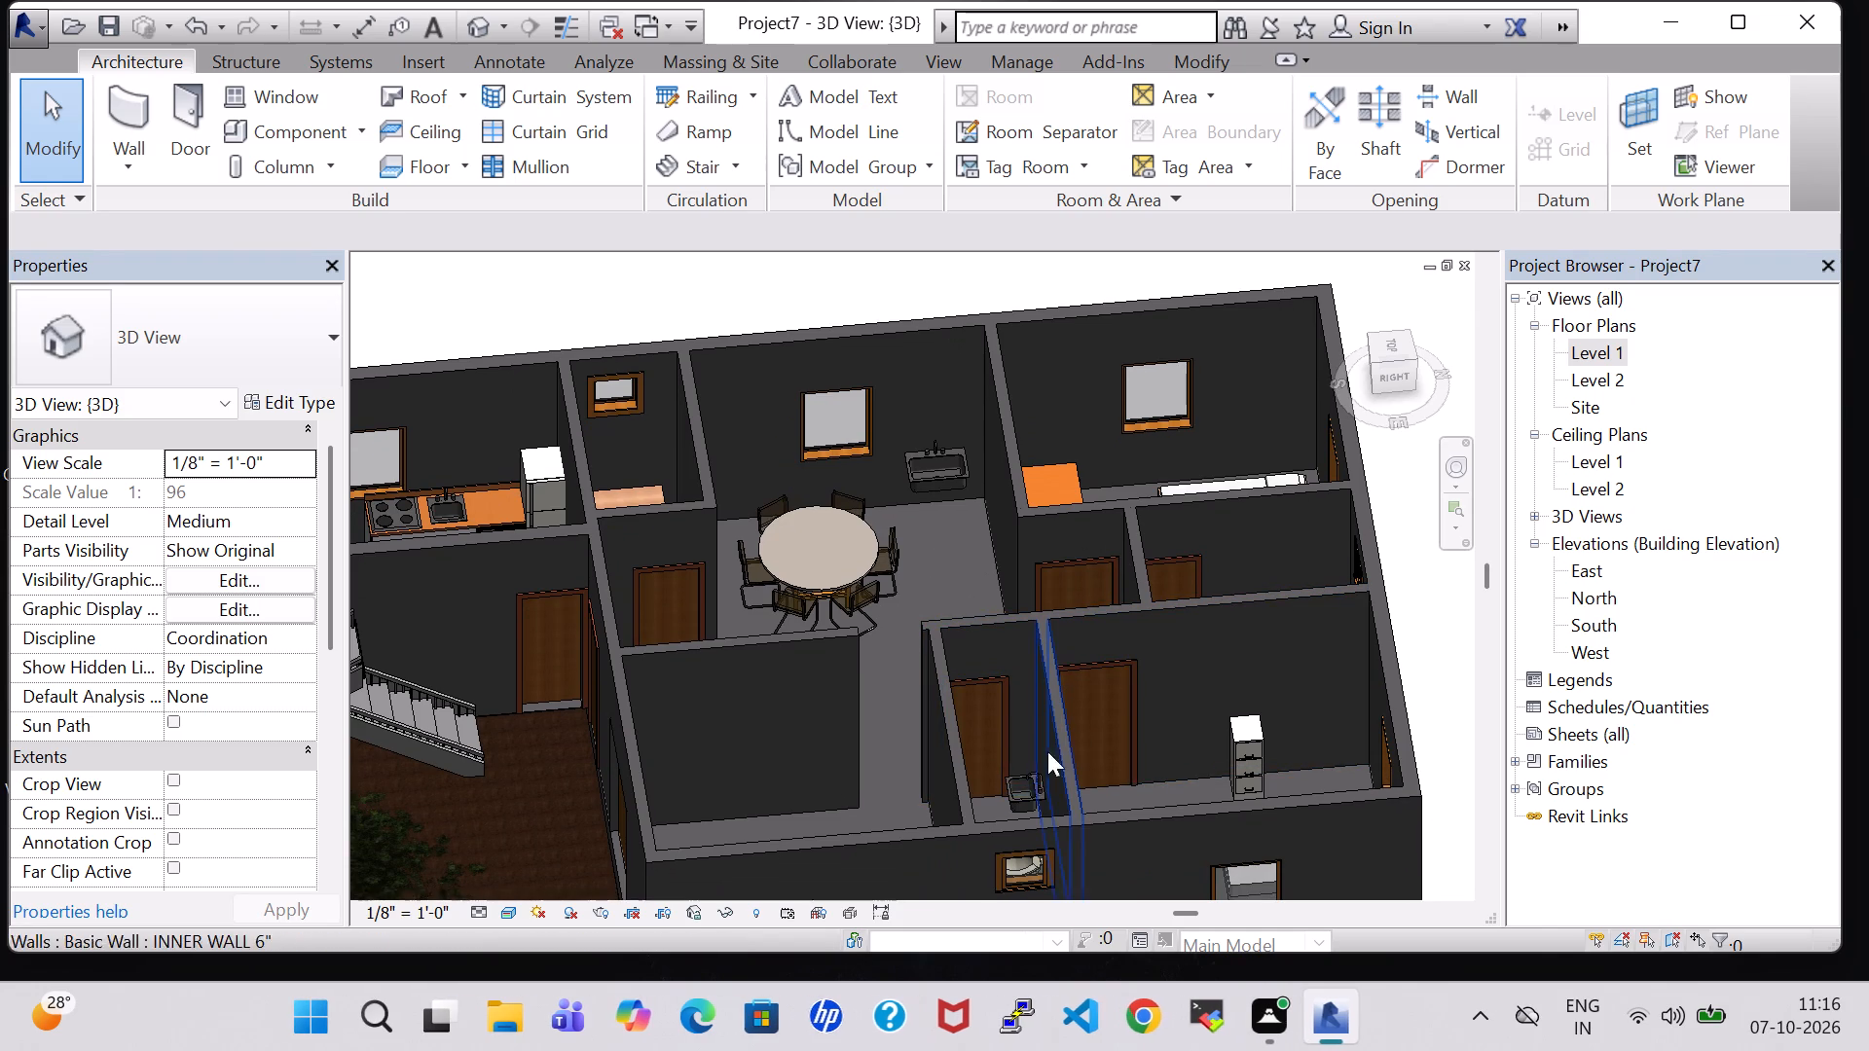
shift+scroll(977, 848, up, 4)
scroll(899, 813, down, 3)
Load the TV - Flat Screen family from the US Imperial Furniture library while in the 3D view.
click(285, 119)
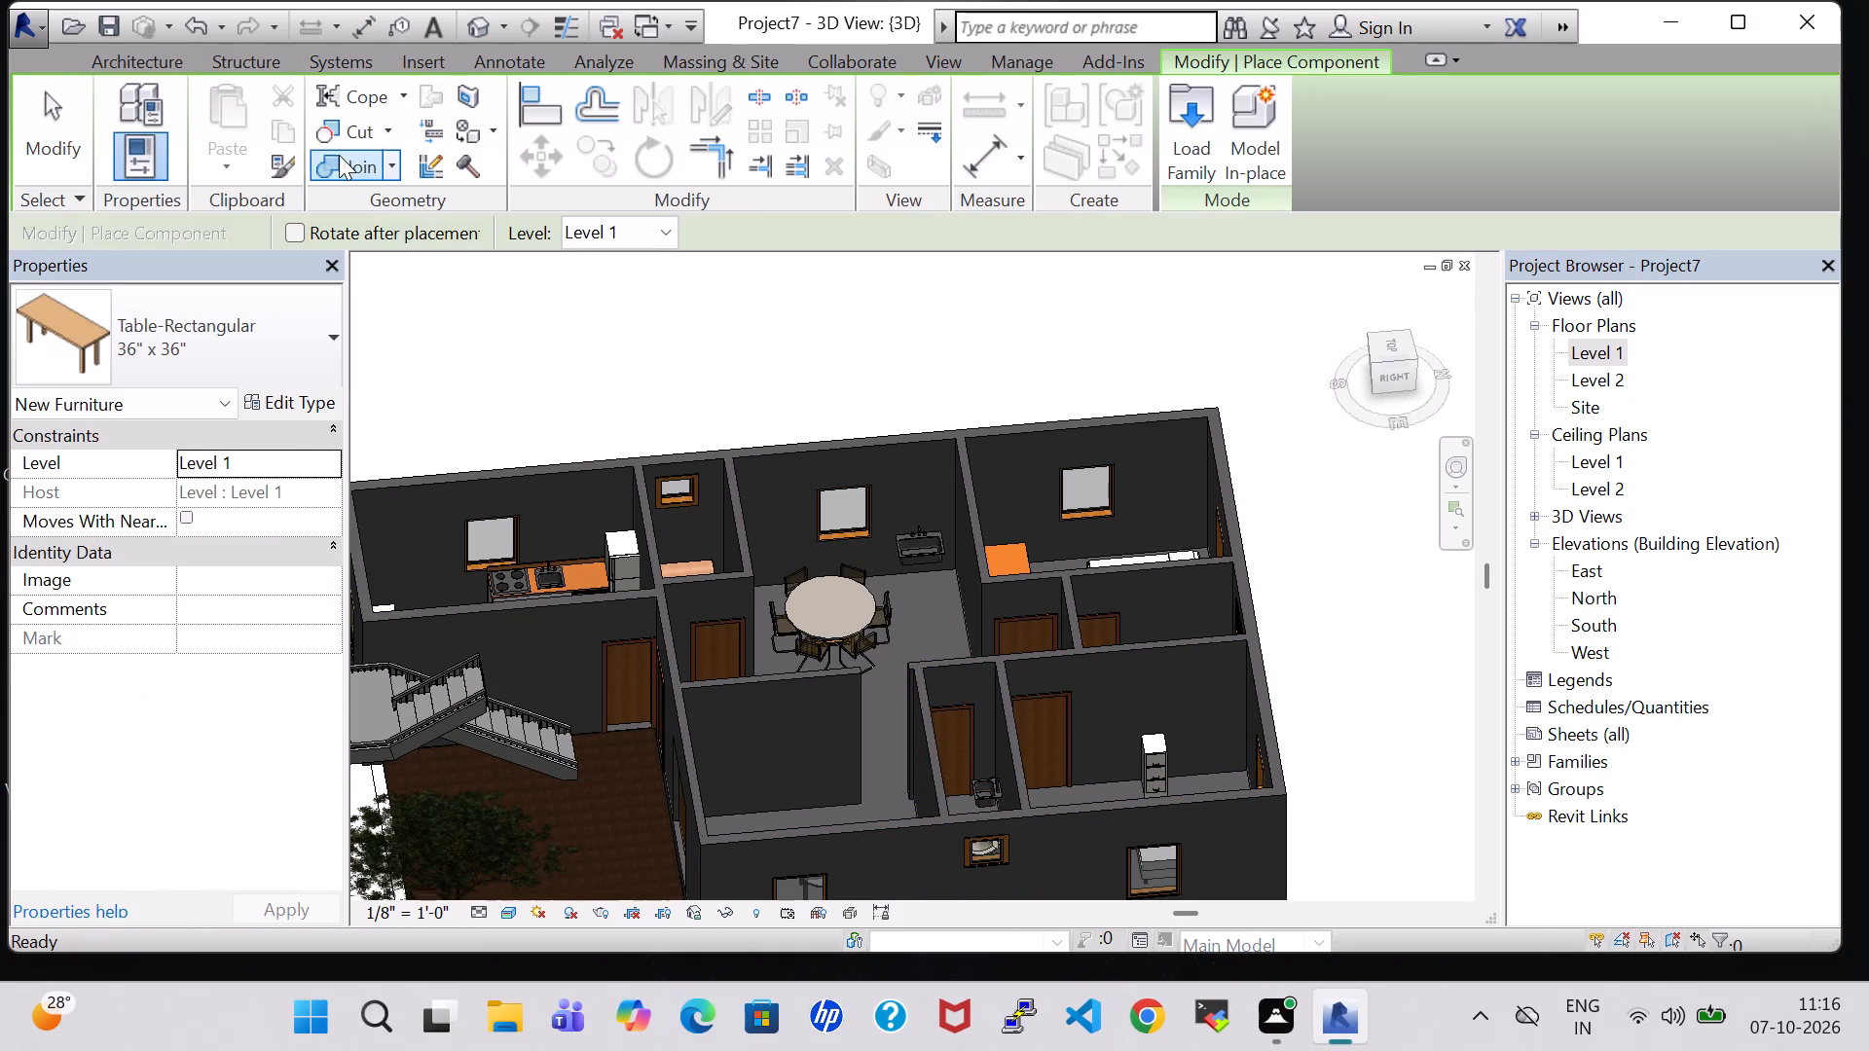
click(1174, 129)
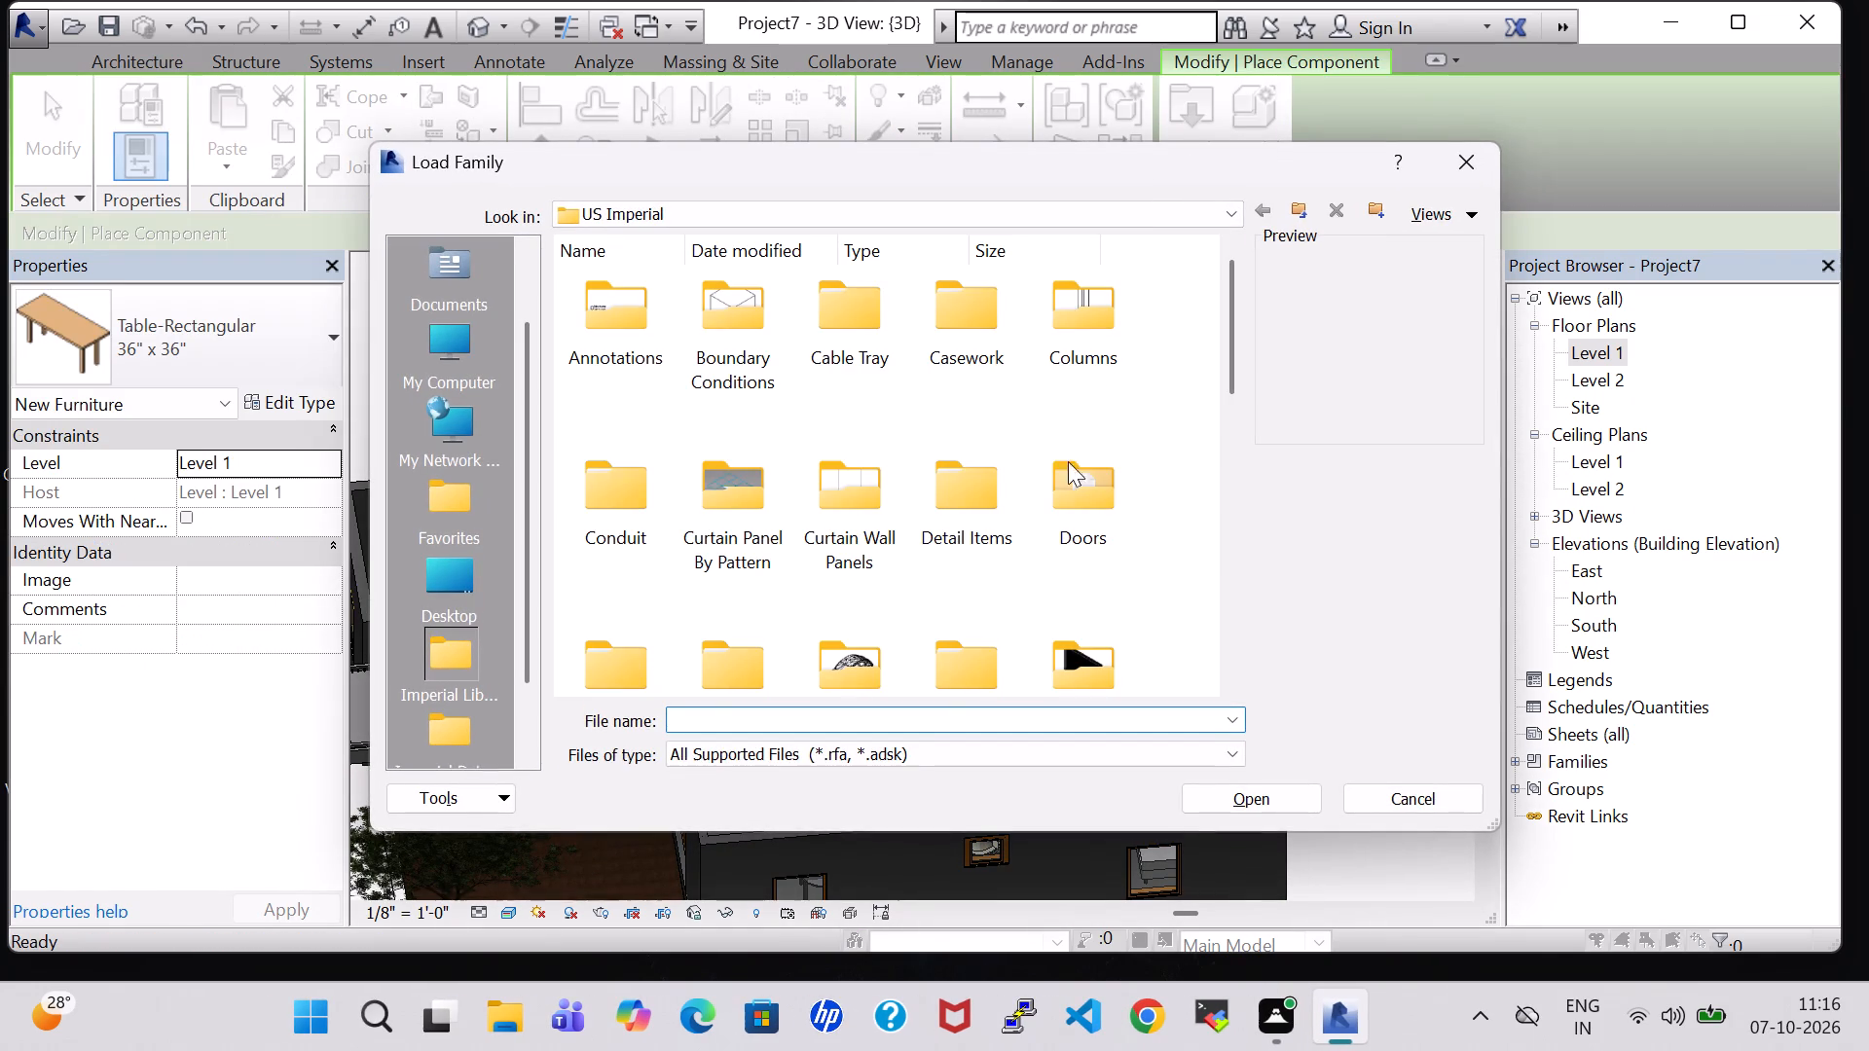
double_click(1067, 657)
click(625, 463)
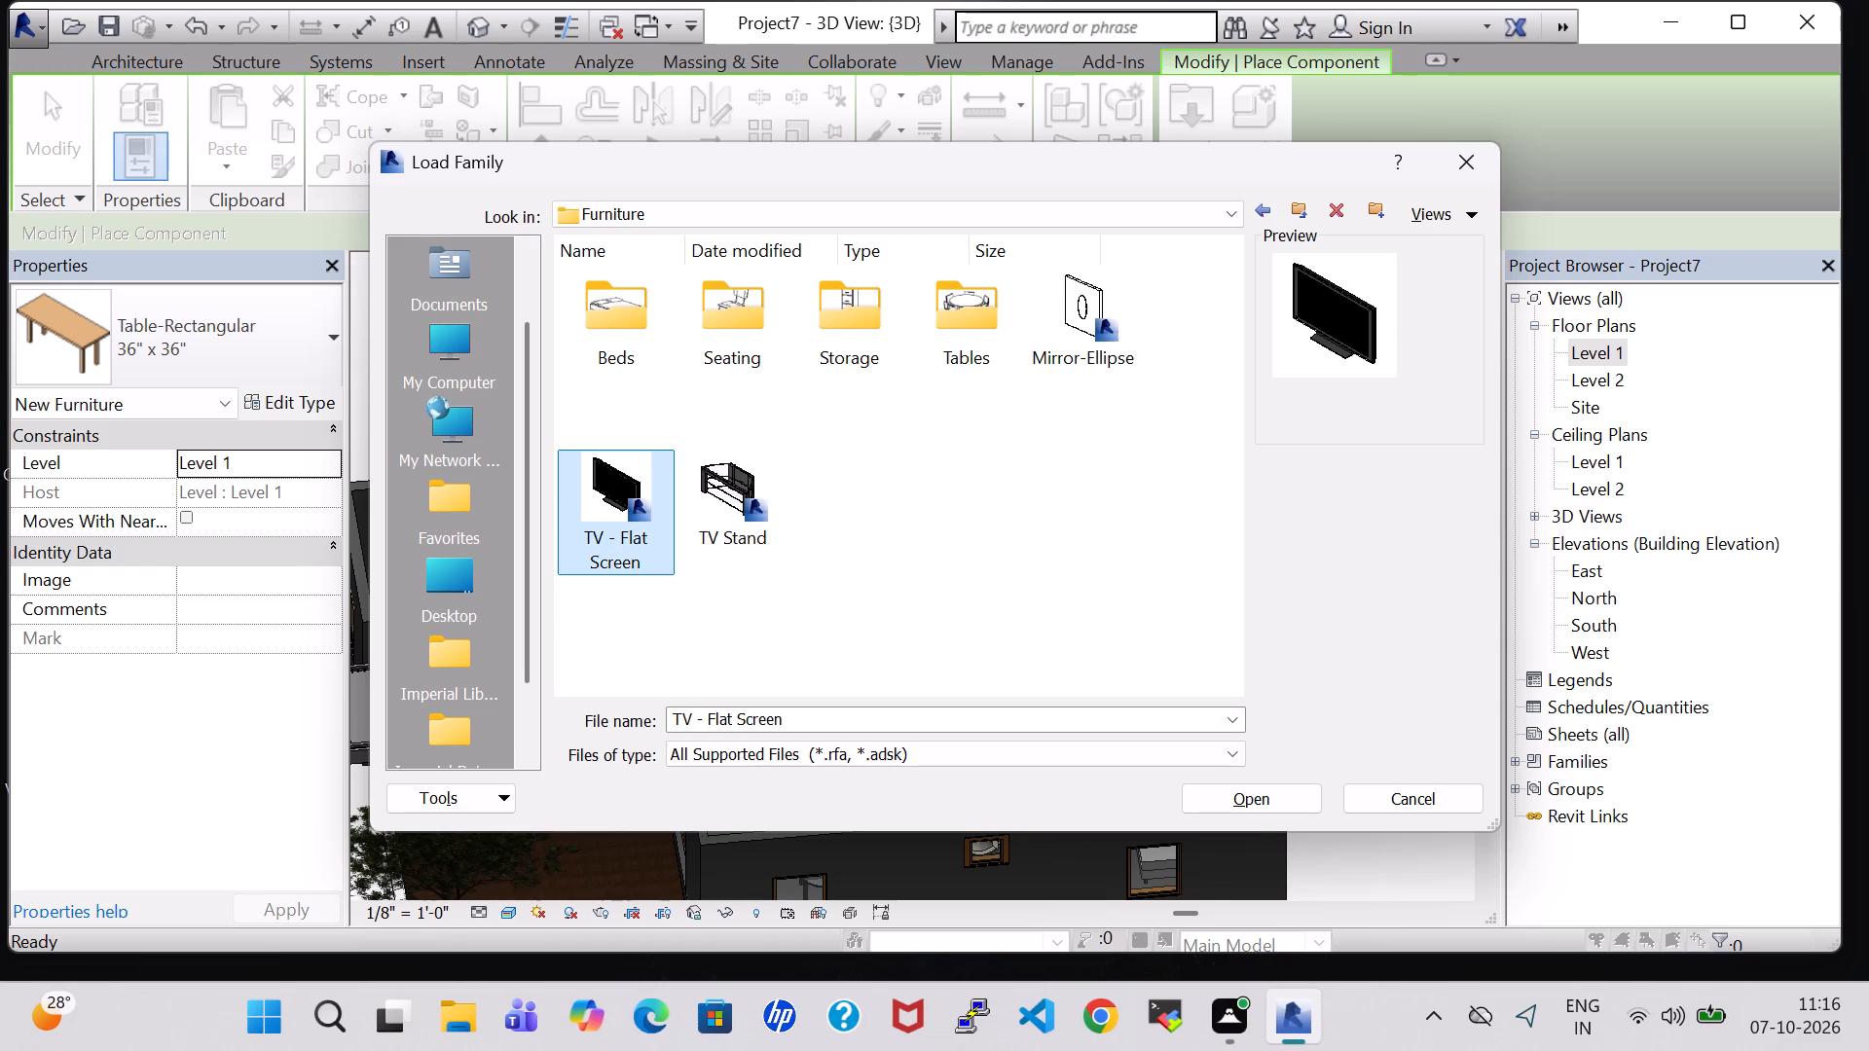
click(1252, 803)
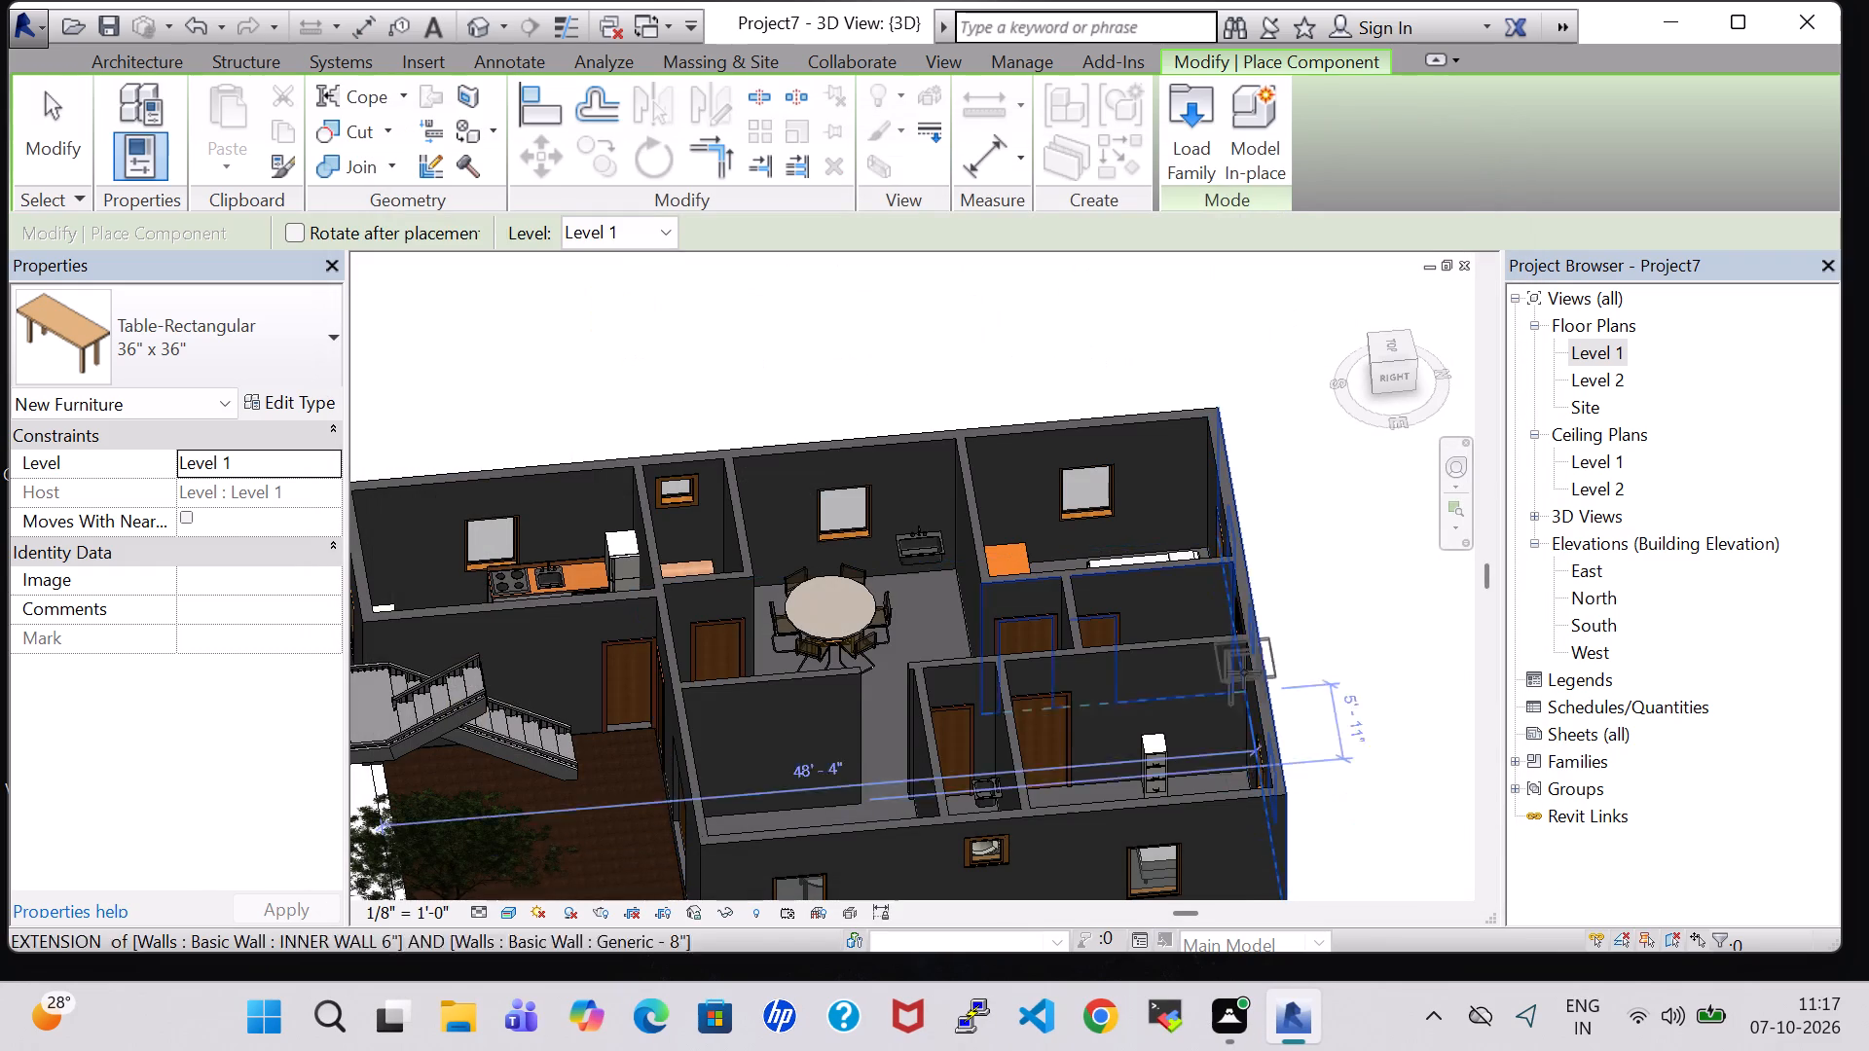
Browse the Sustainable Design and Mechanical folders of the US Imperial library for a further component to load.
click(1195, 136)
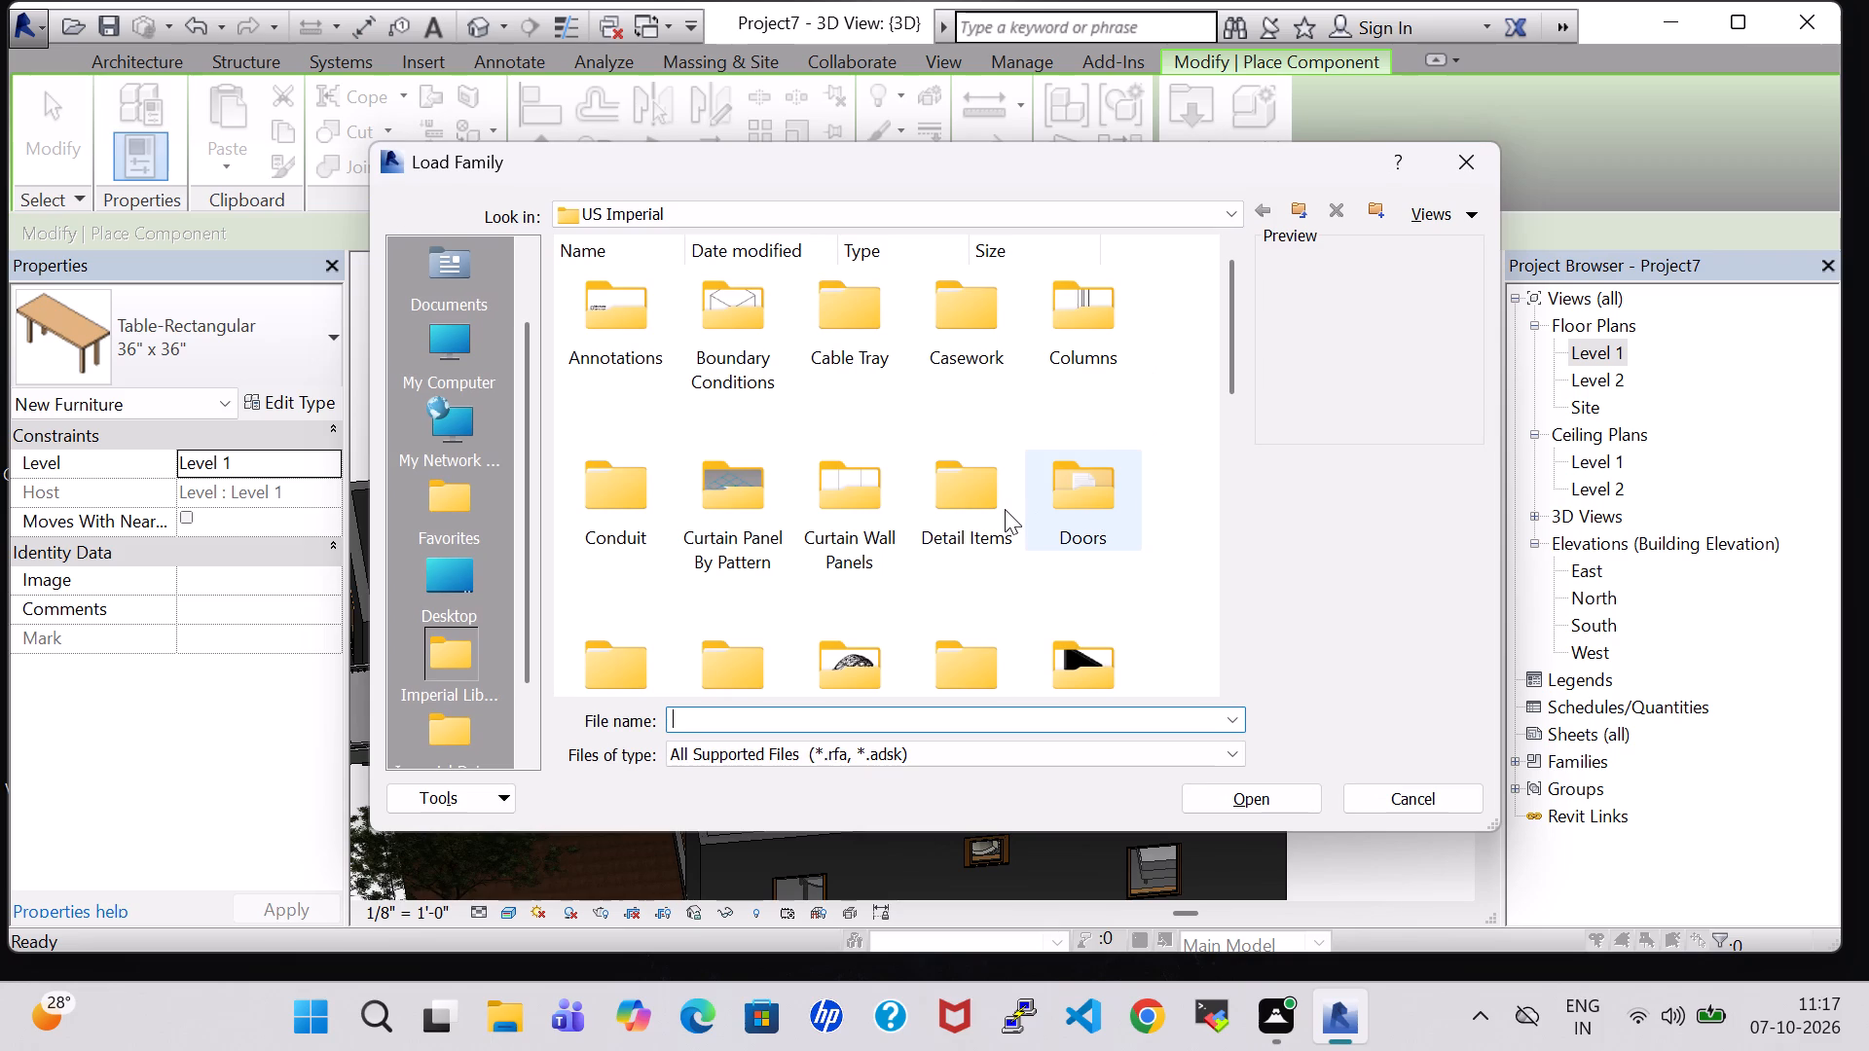
scroll(1005, 509, down, 4)
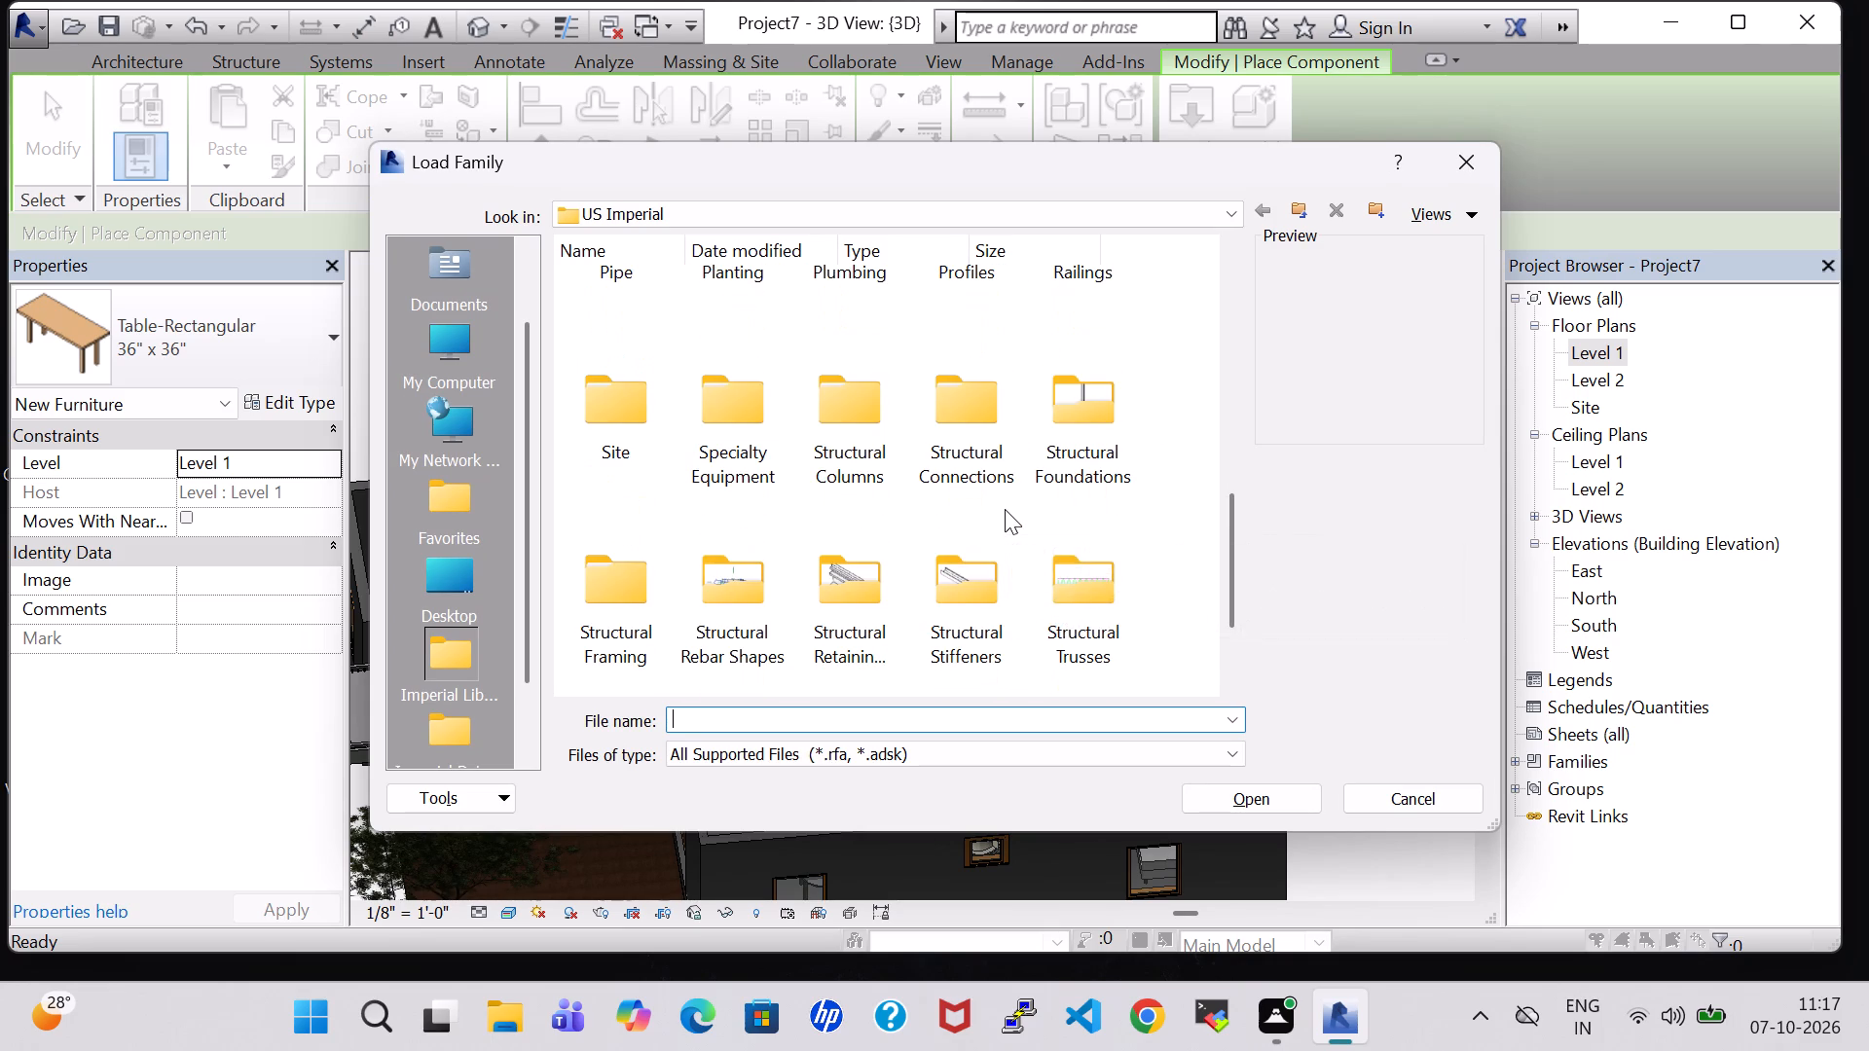
double_click(641, 598)
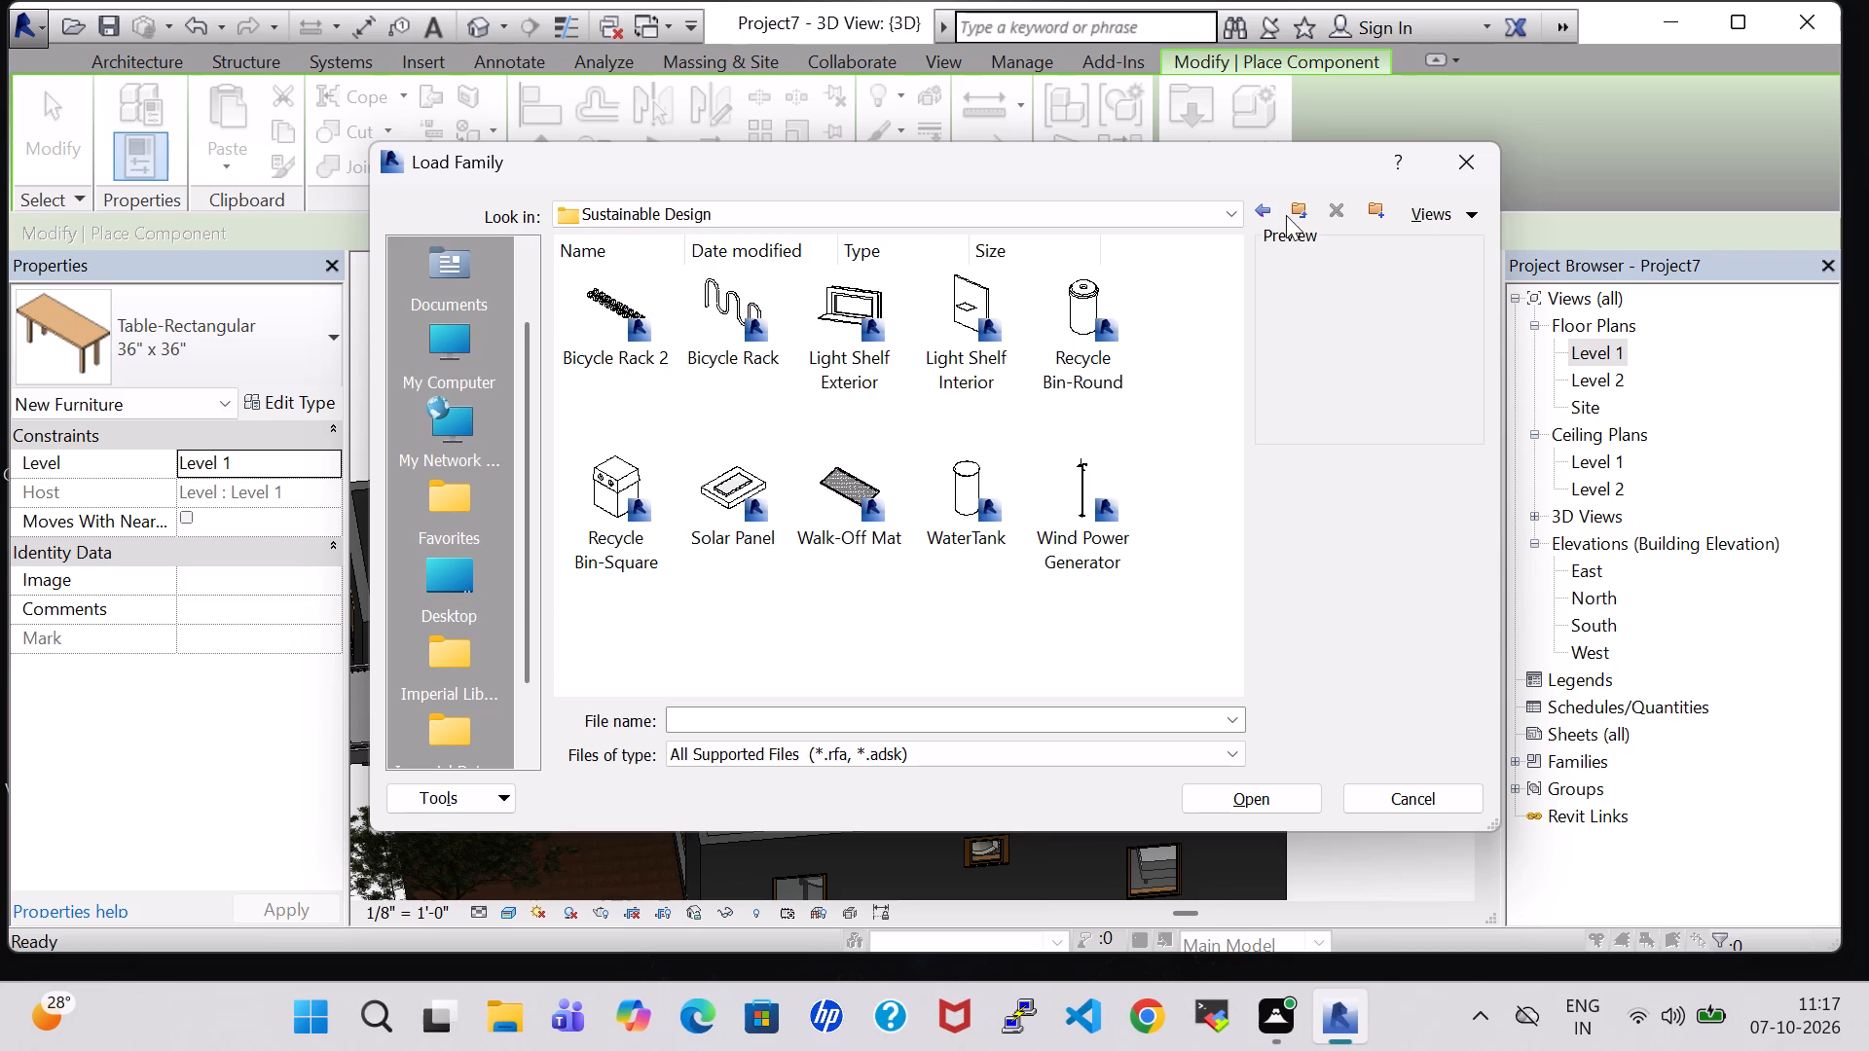
click(1261, 206)
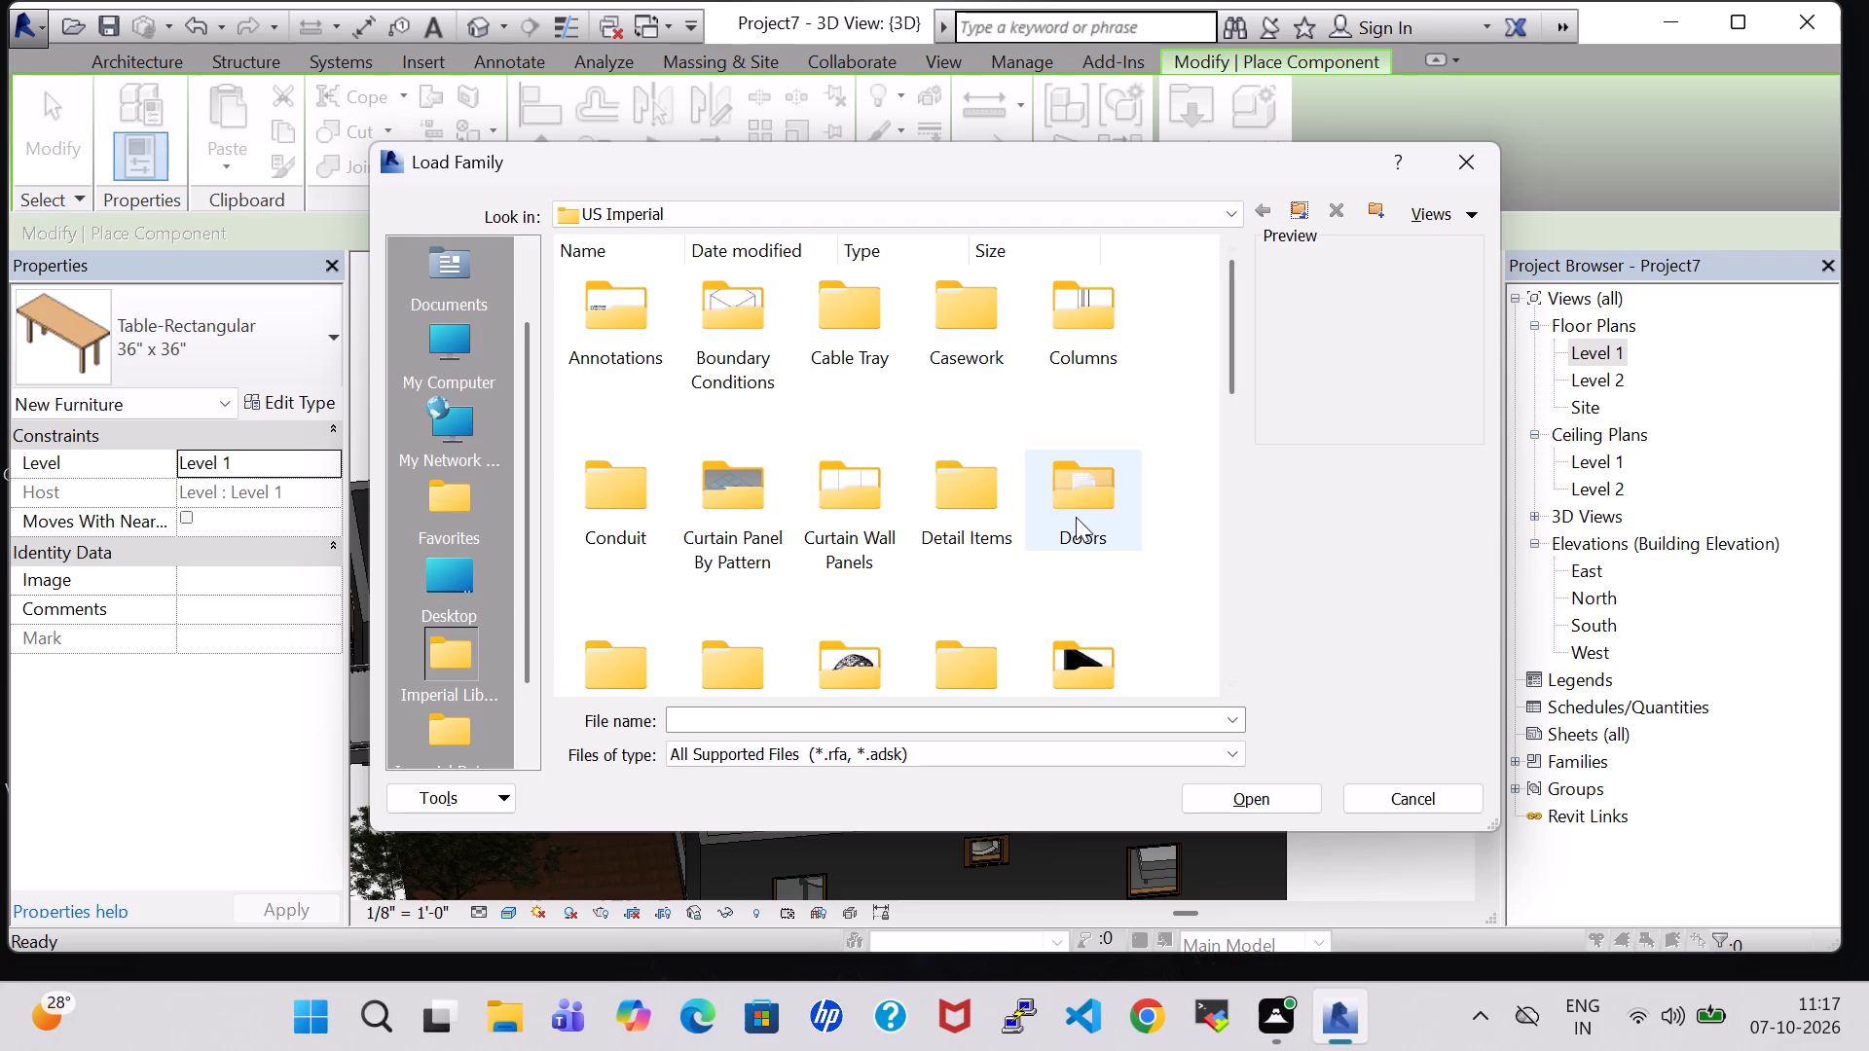
scroll(1076, 517, down, 1)
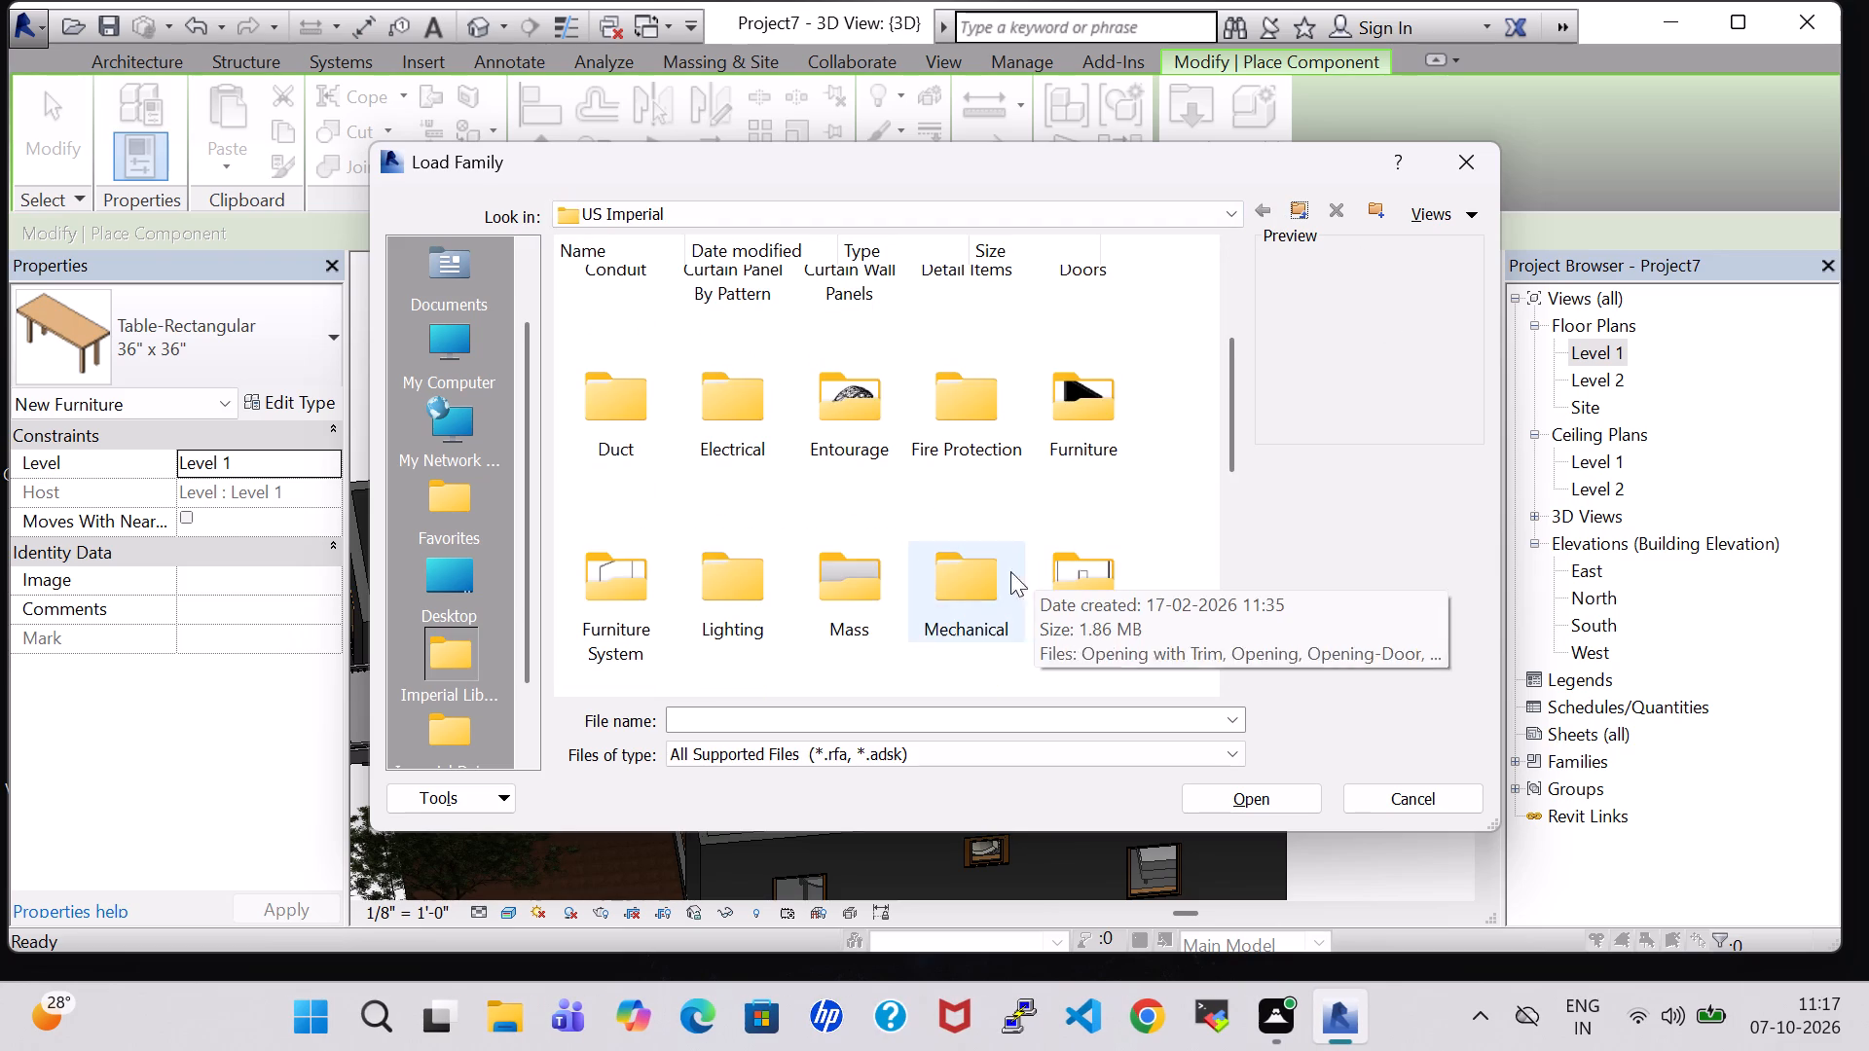
click(819, 600)
double_click(924, 577)
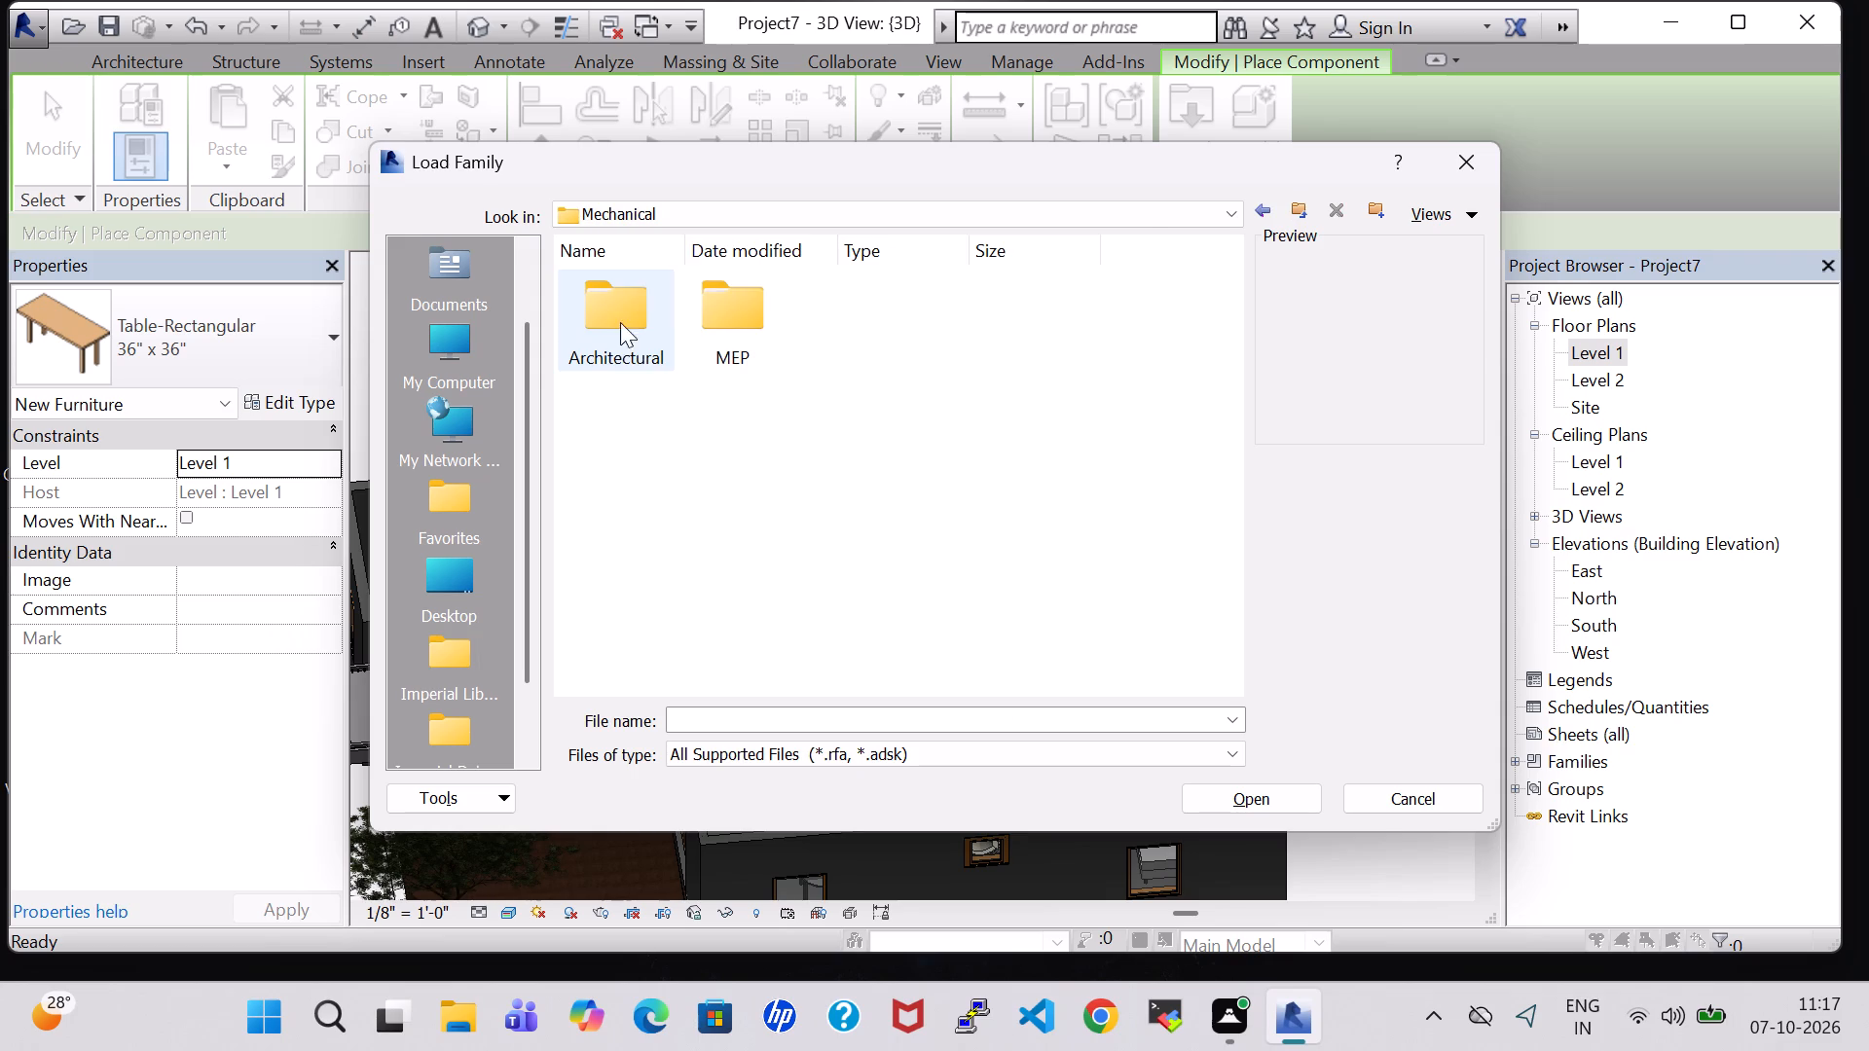
double_click(655, 305)
click(841, 340)
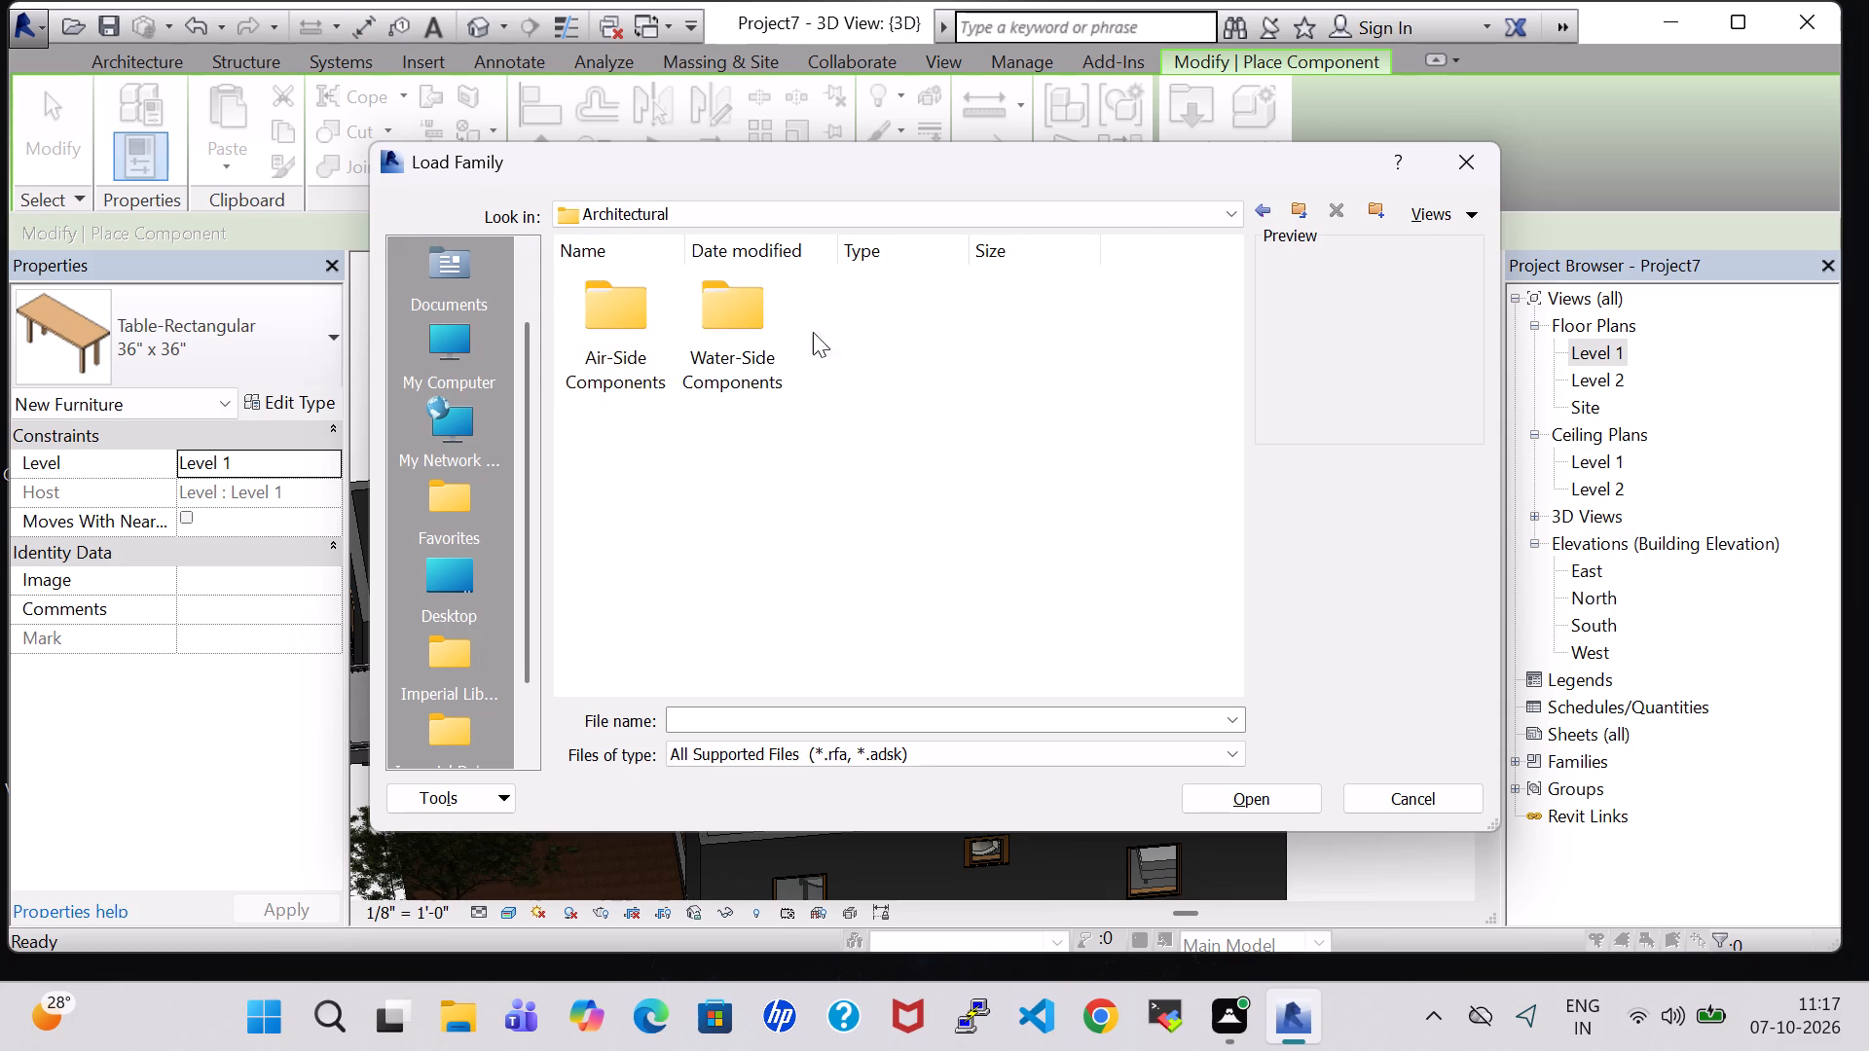
double_click(772, 328)
double_click(646, 309)
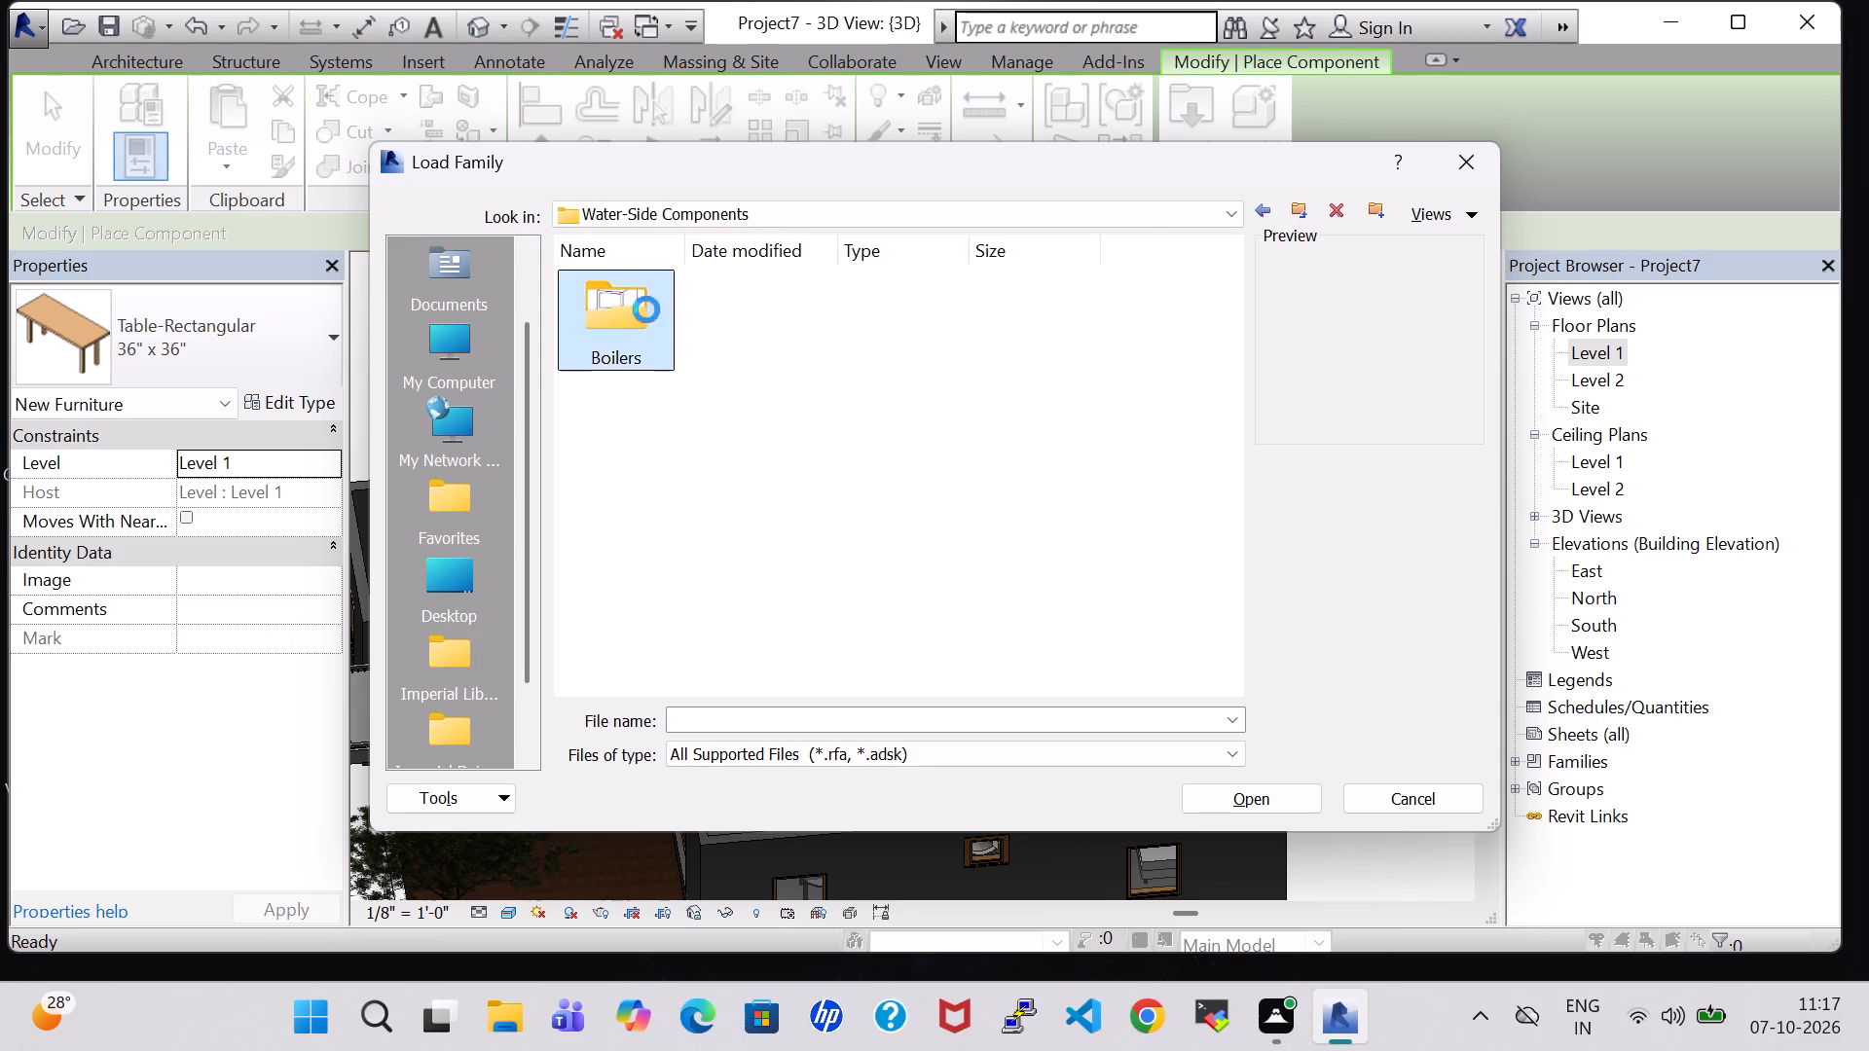
click(1260, 212)
click(1260, 212)
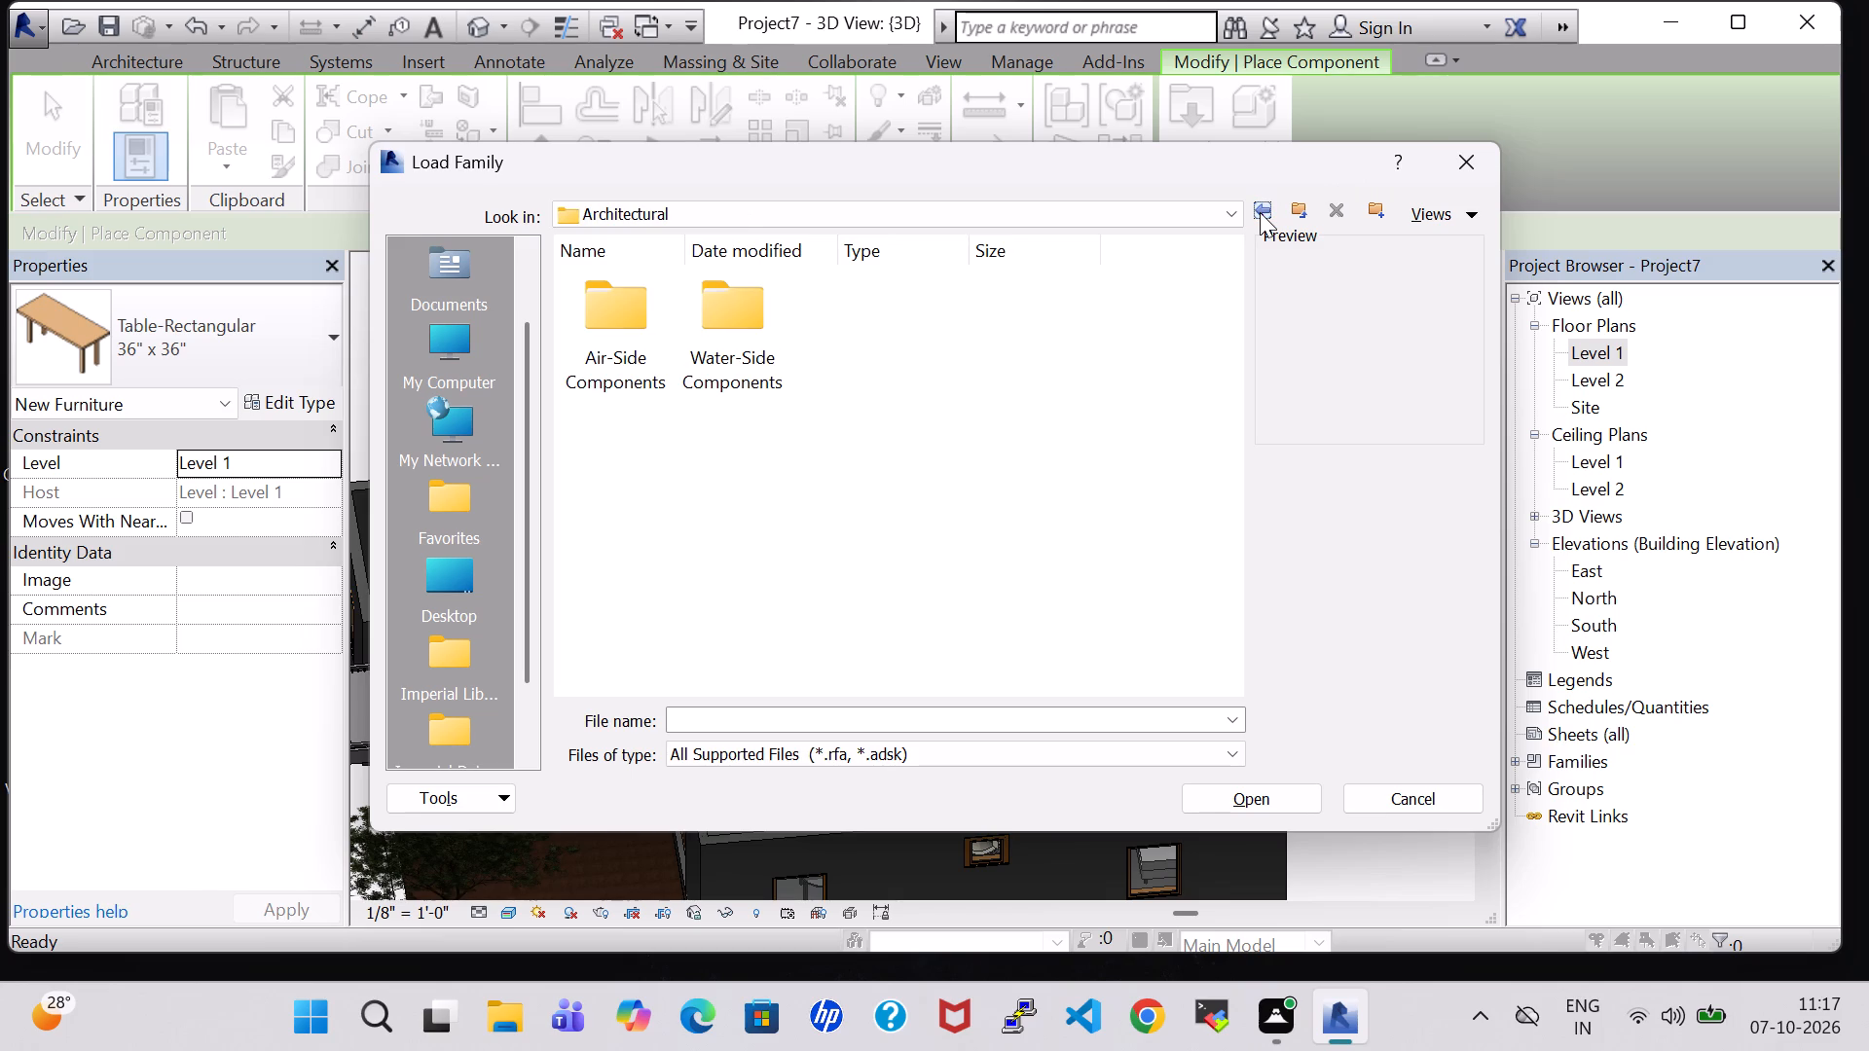
click(1260, 212)
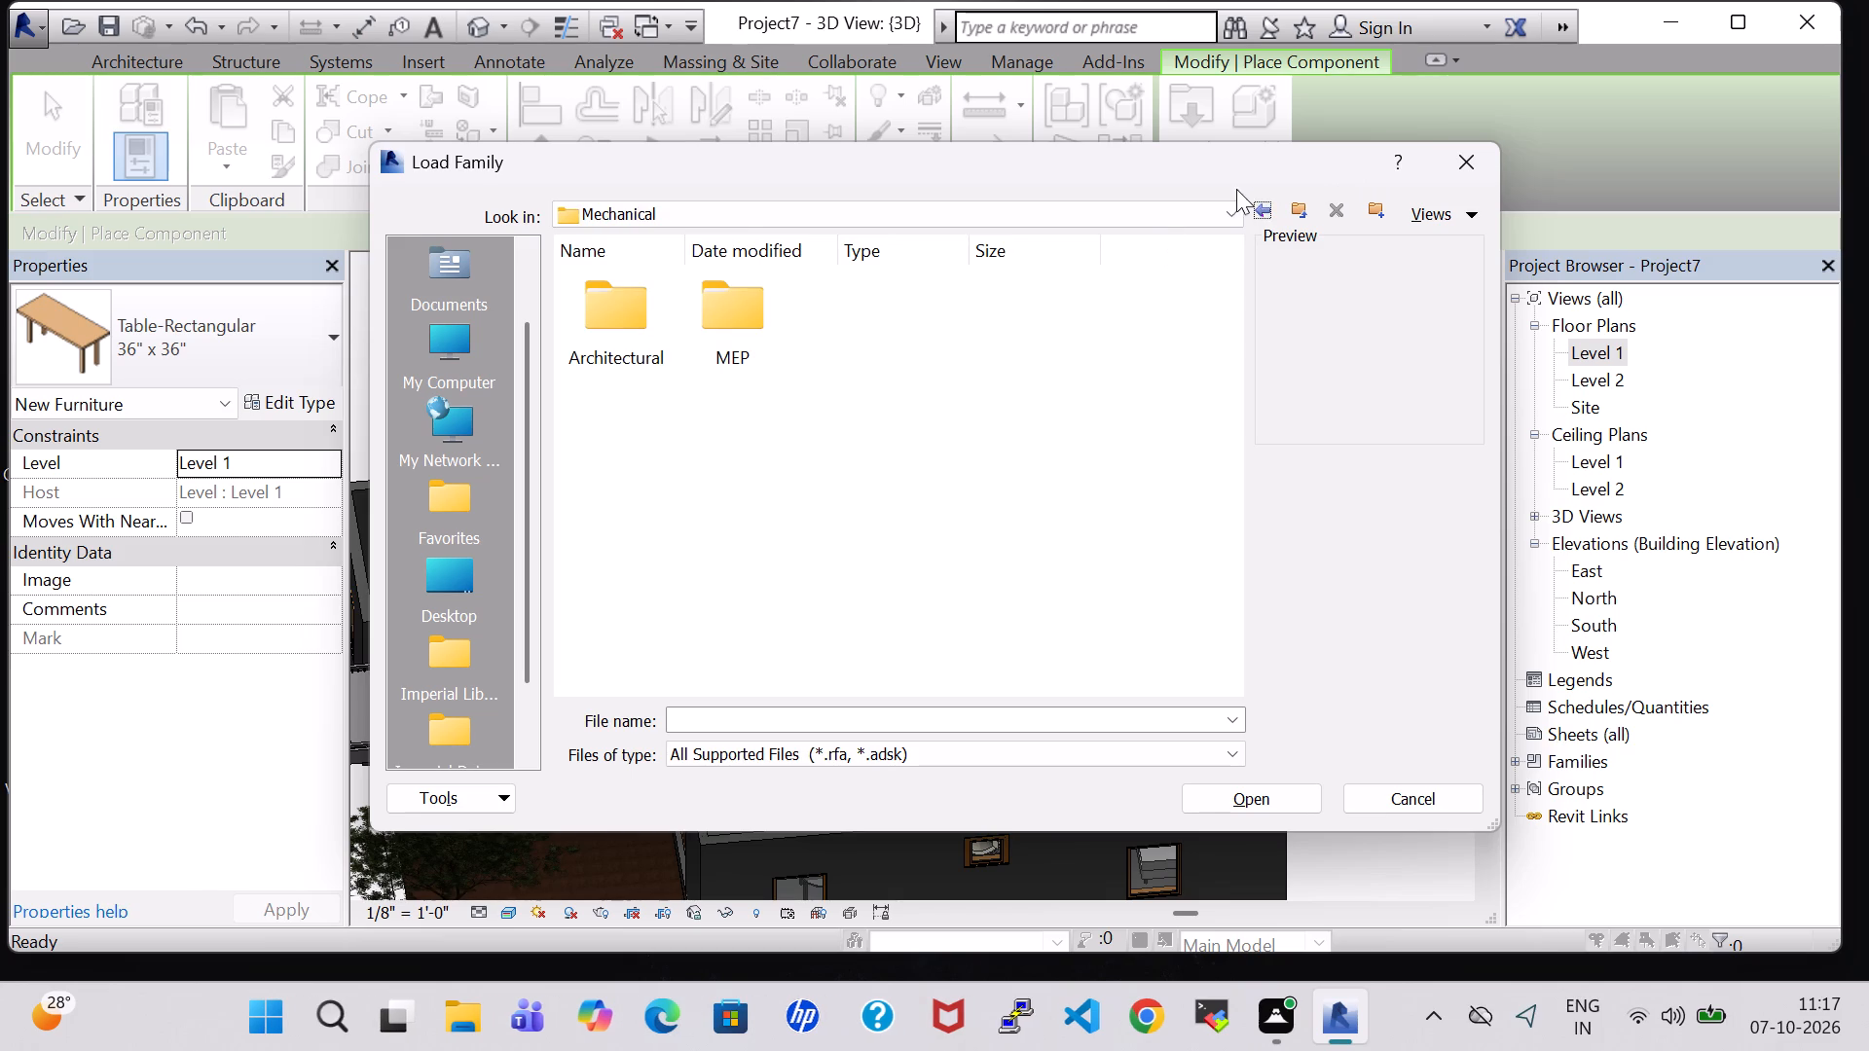
click(1254, 215)
Load the Floor Drain-2D family from the architectural plumbing fixtures in the US Imperial library.
click(960, 479)
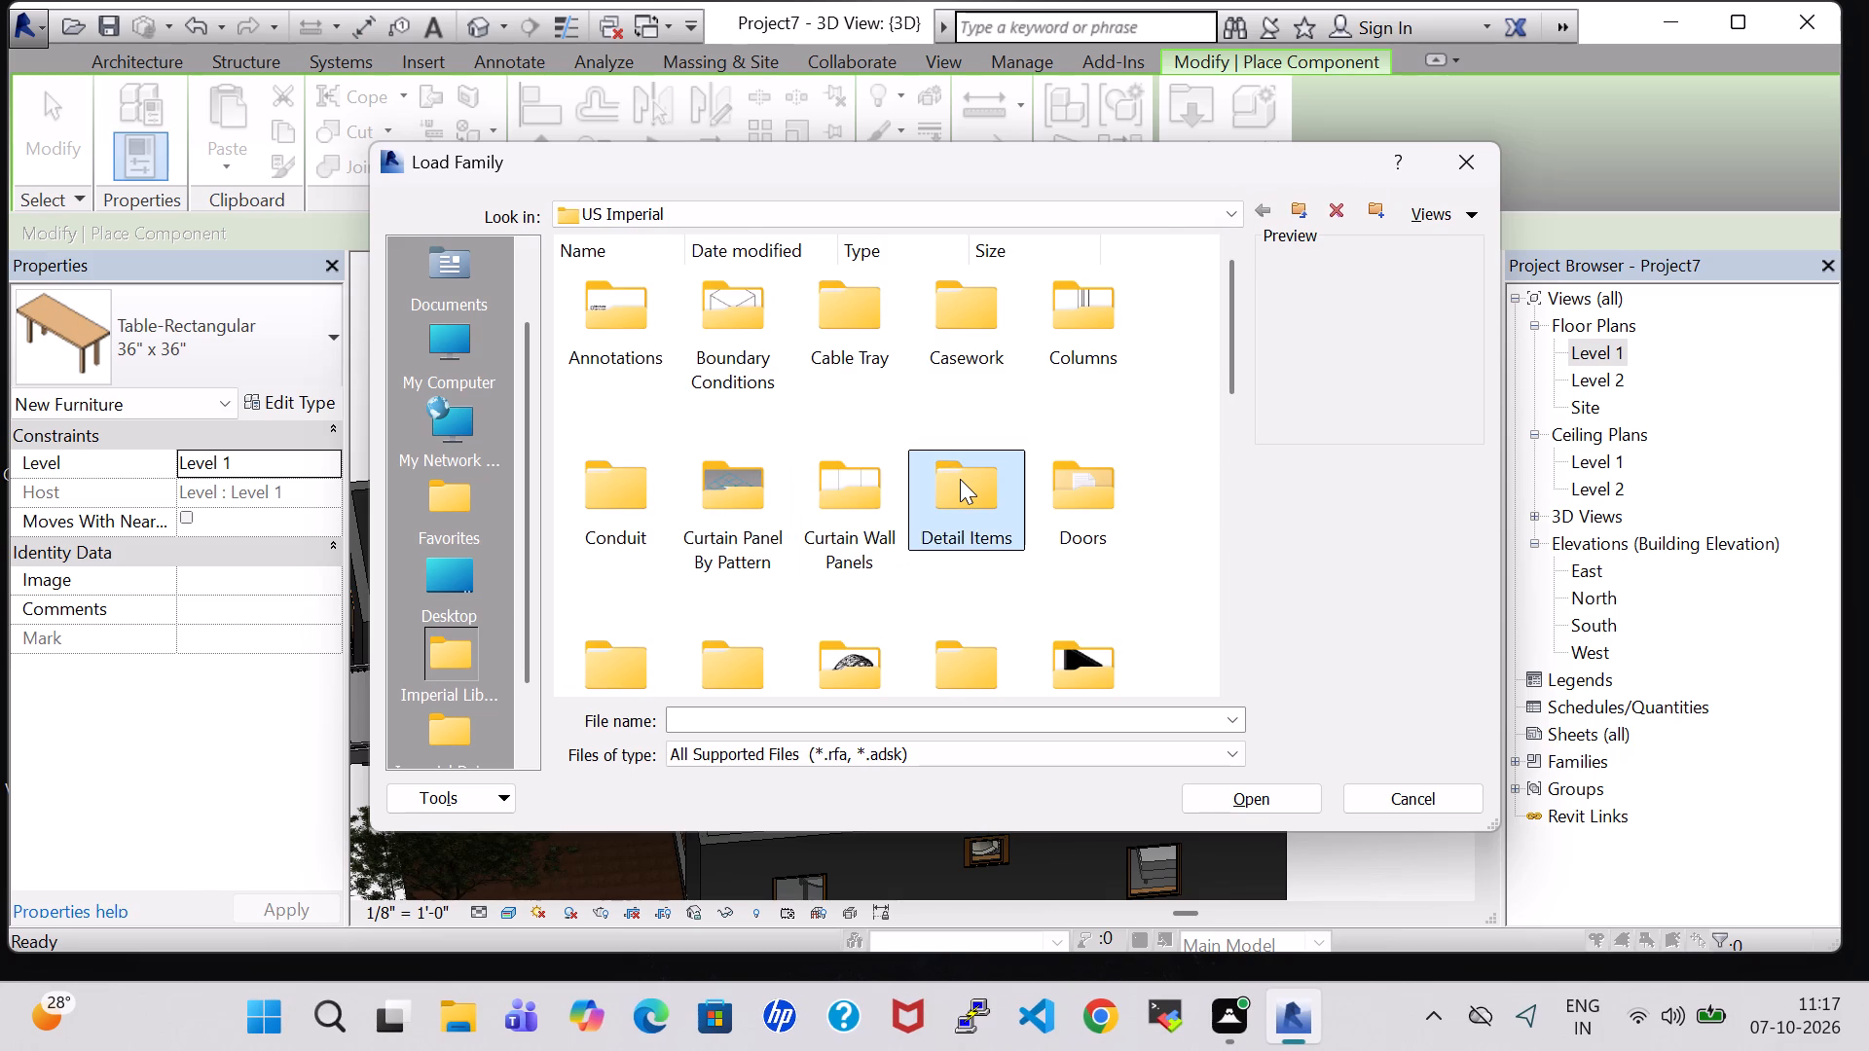
key(p)
double_click(819, 318)
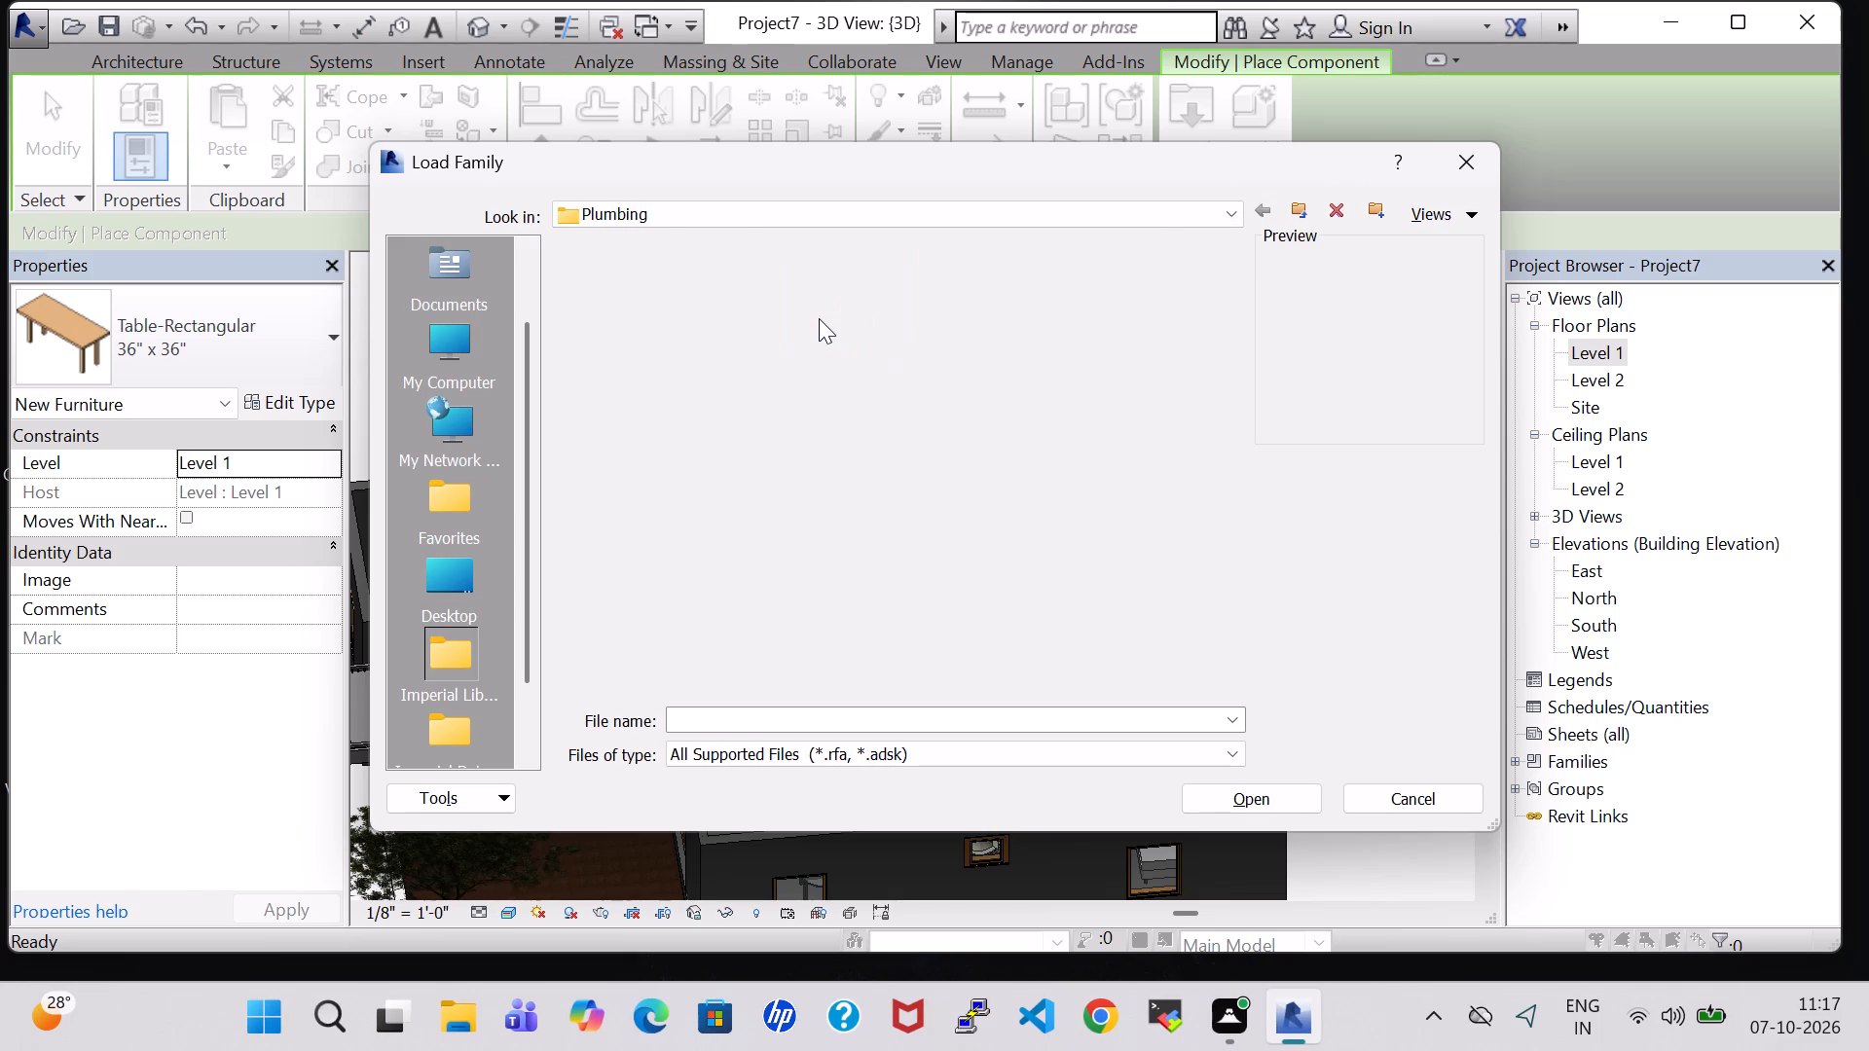
double_click(647, 308)
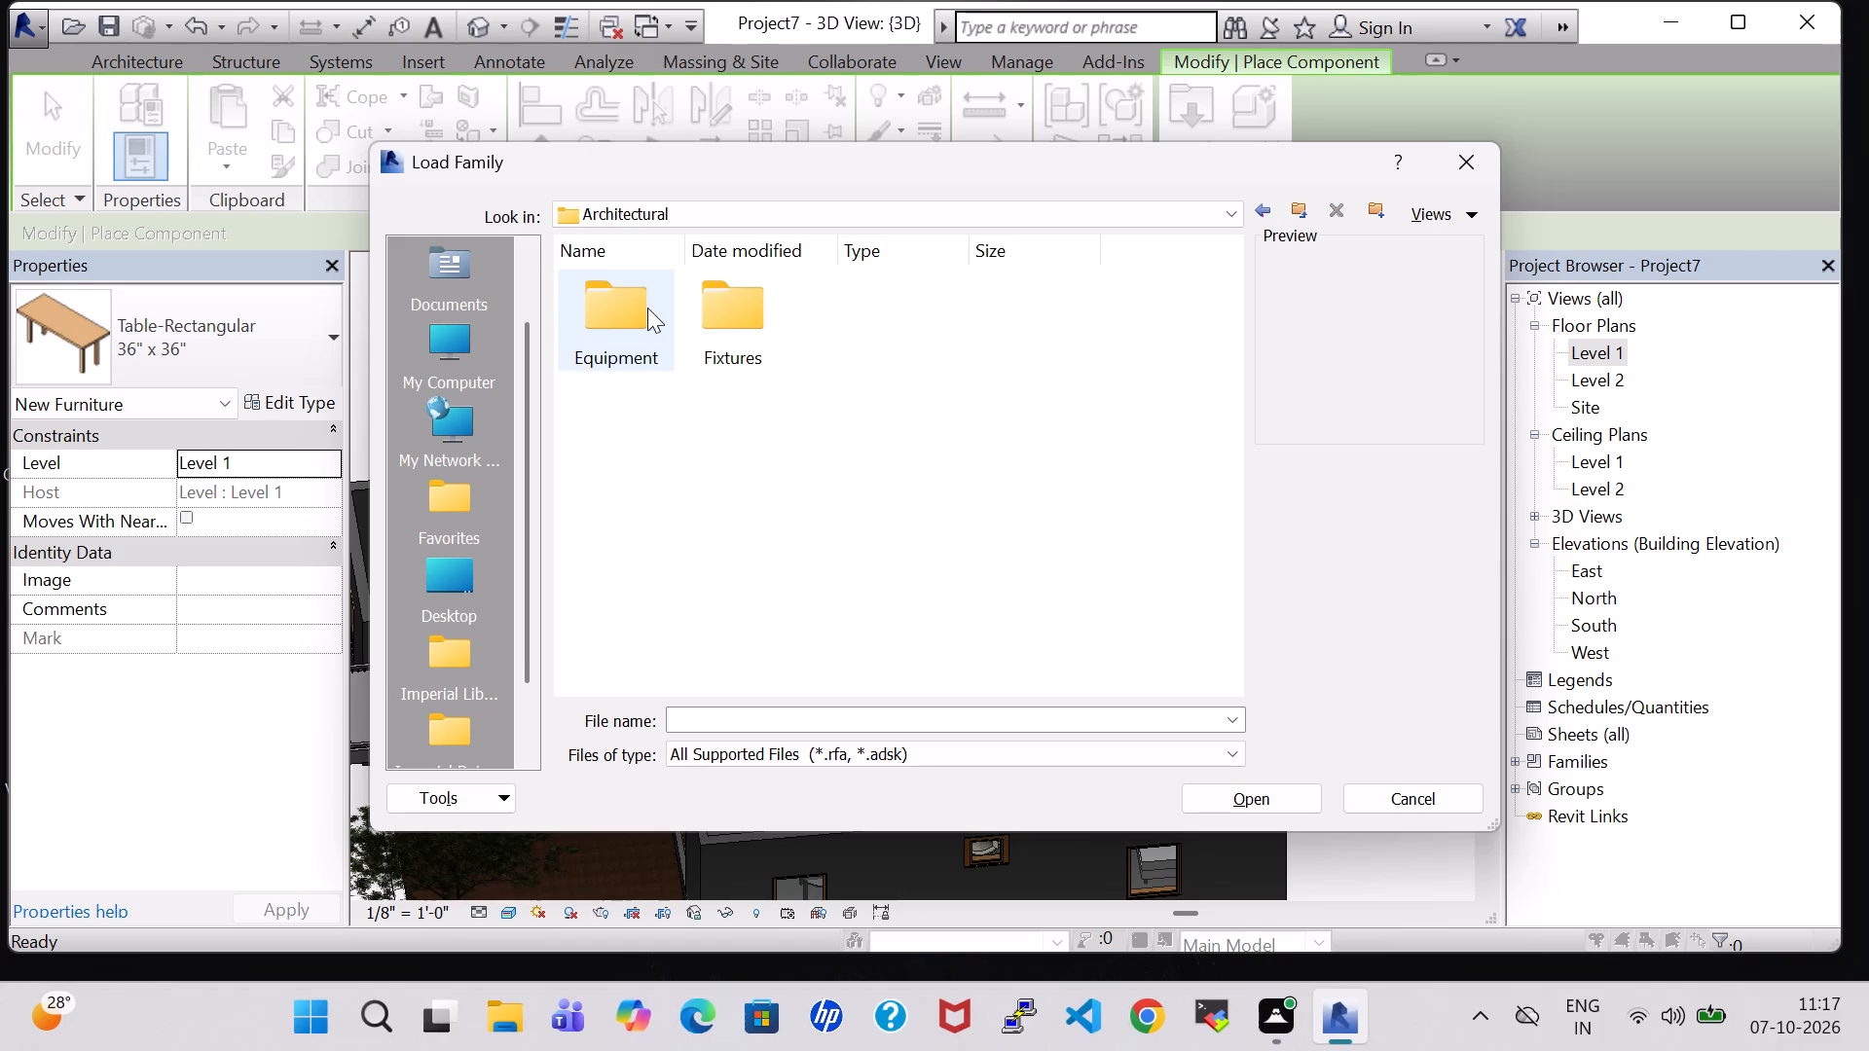
double_click(696, 327)
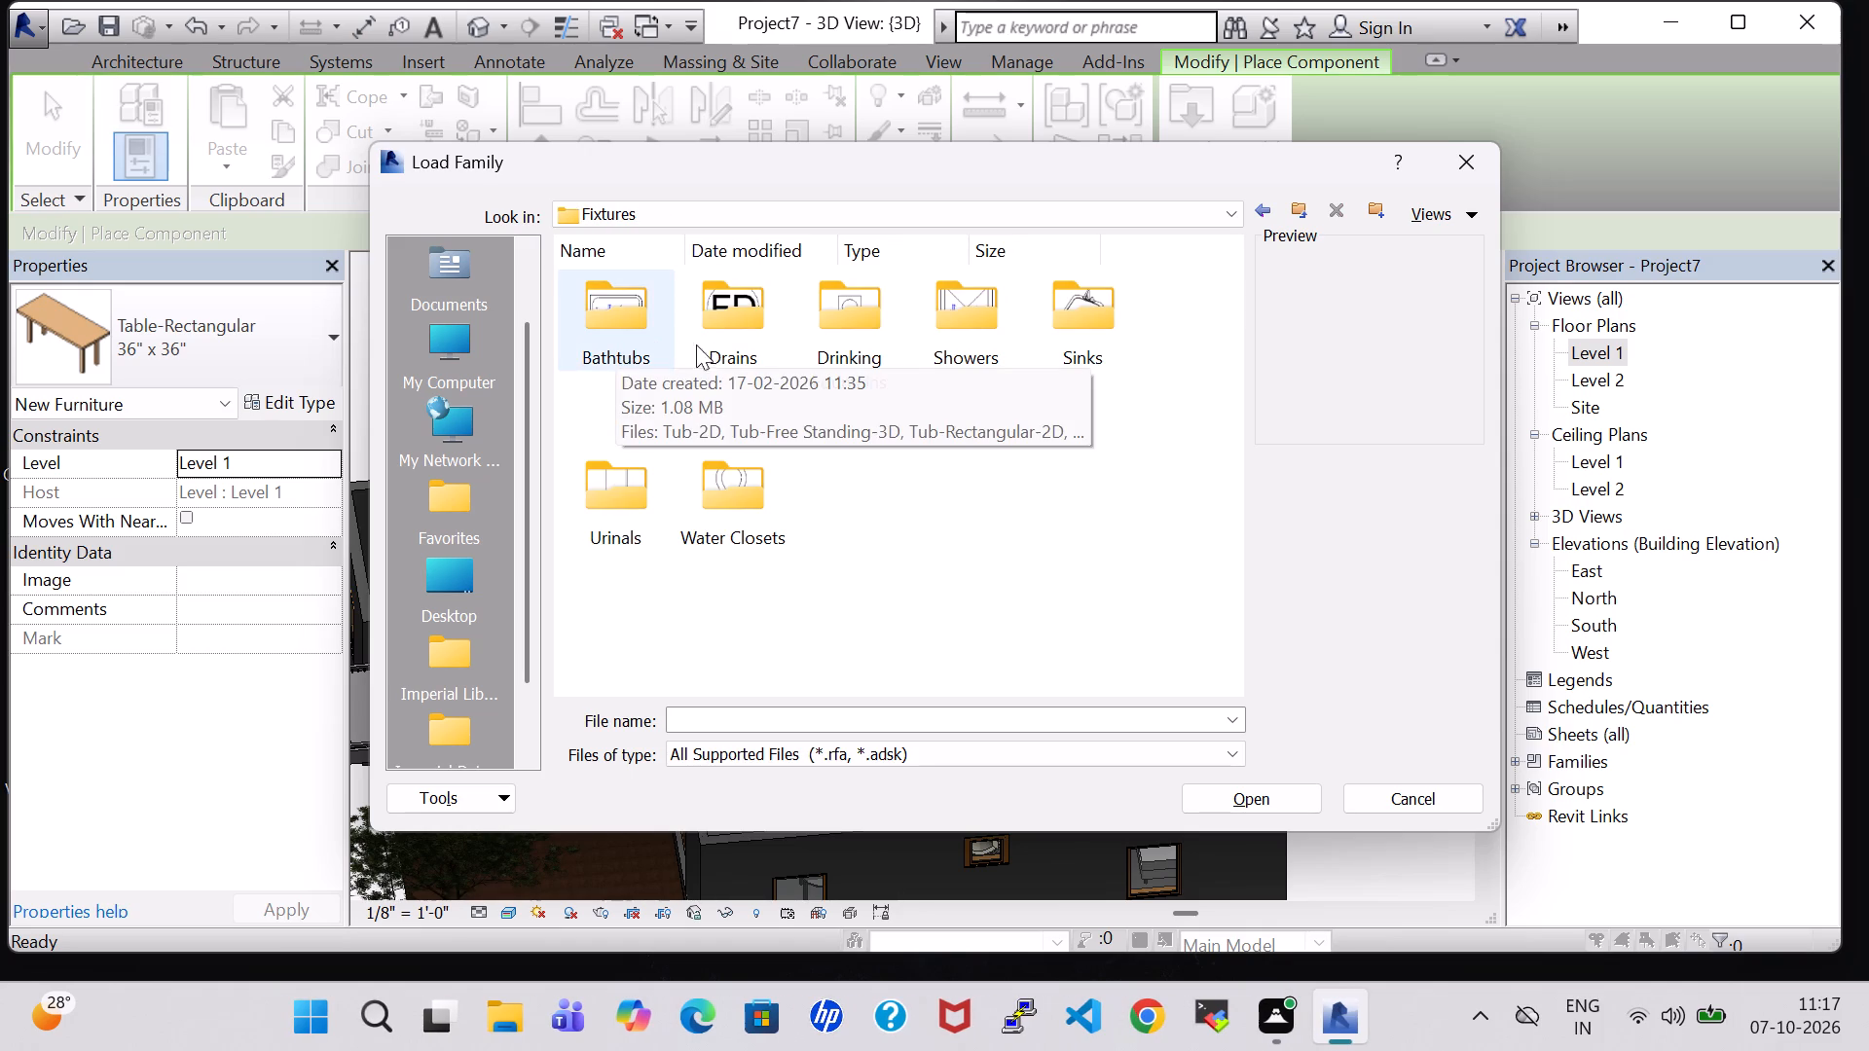
double_click(1000, 328)
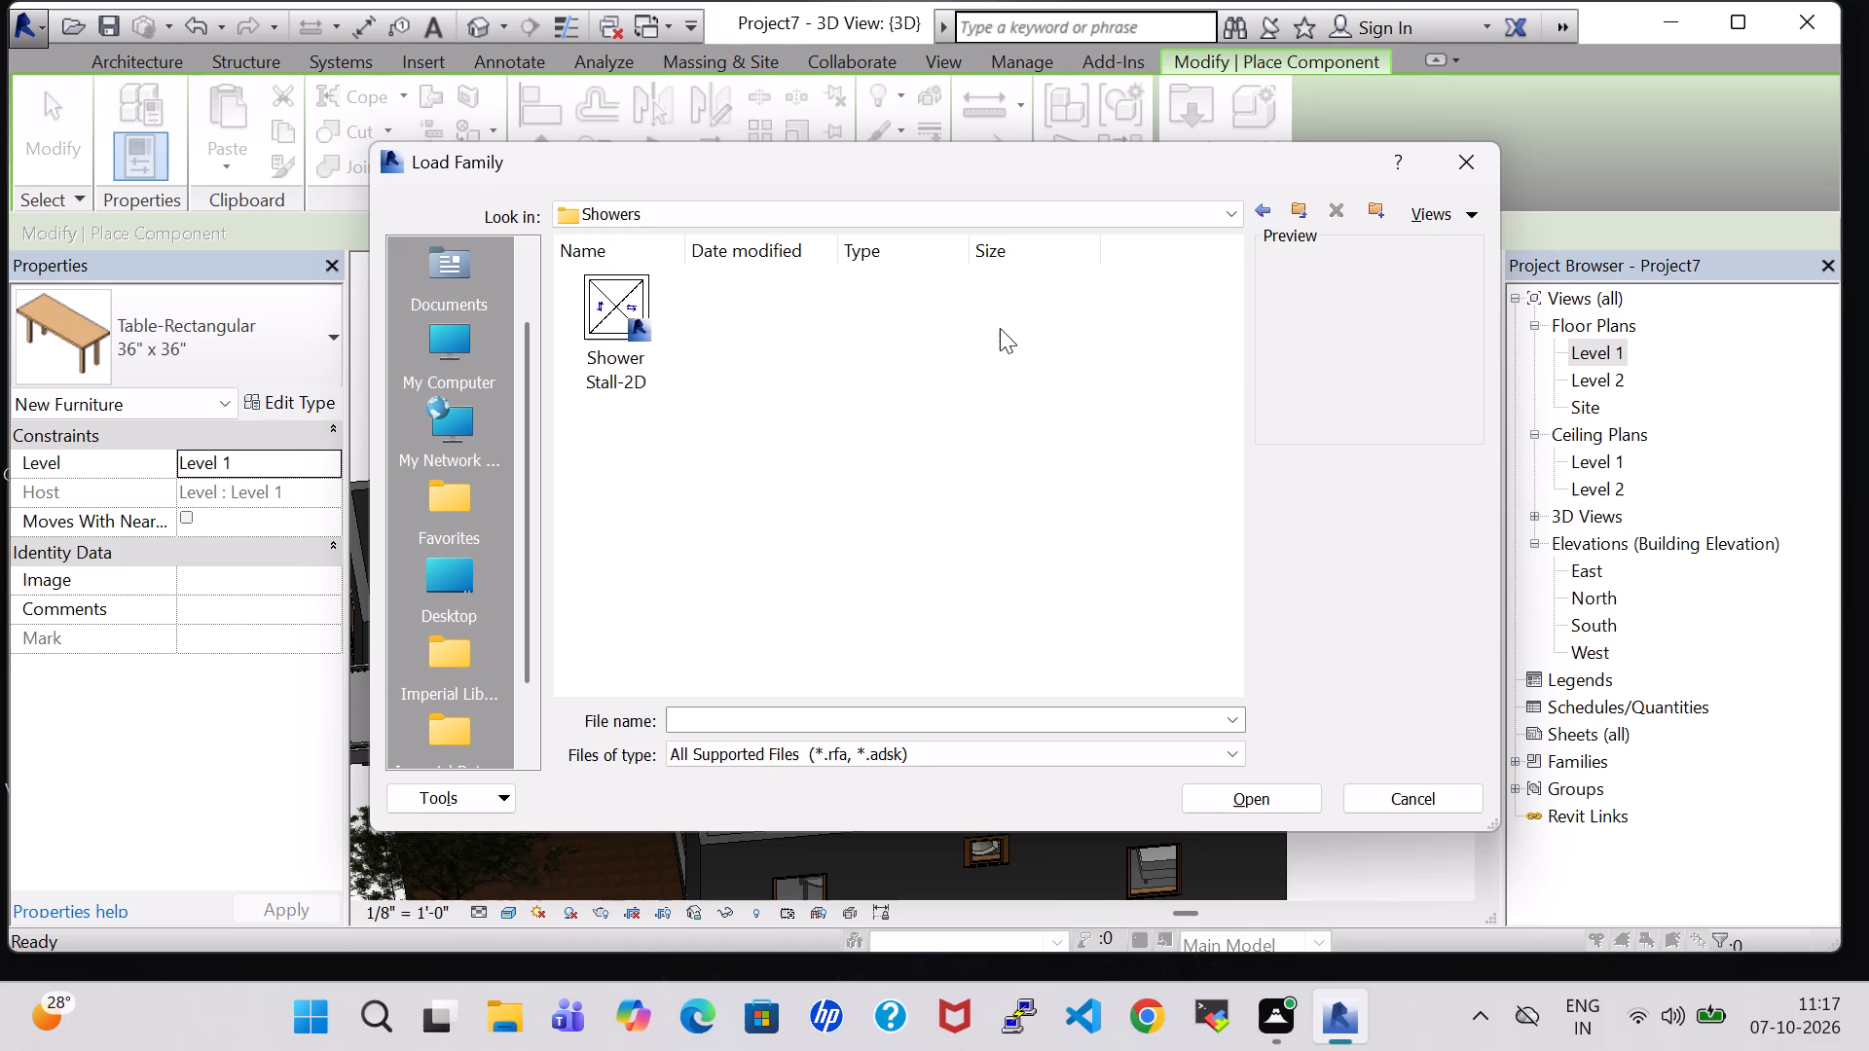
click(613, 322)
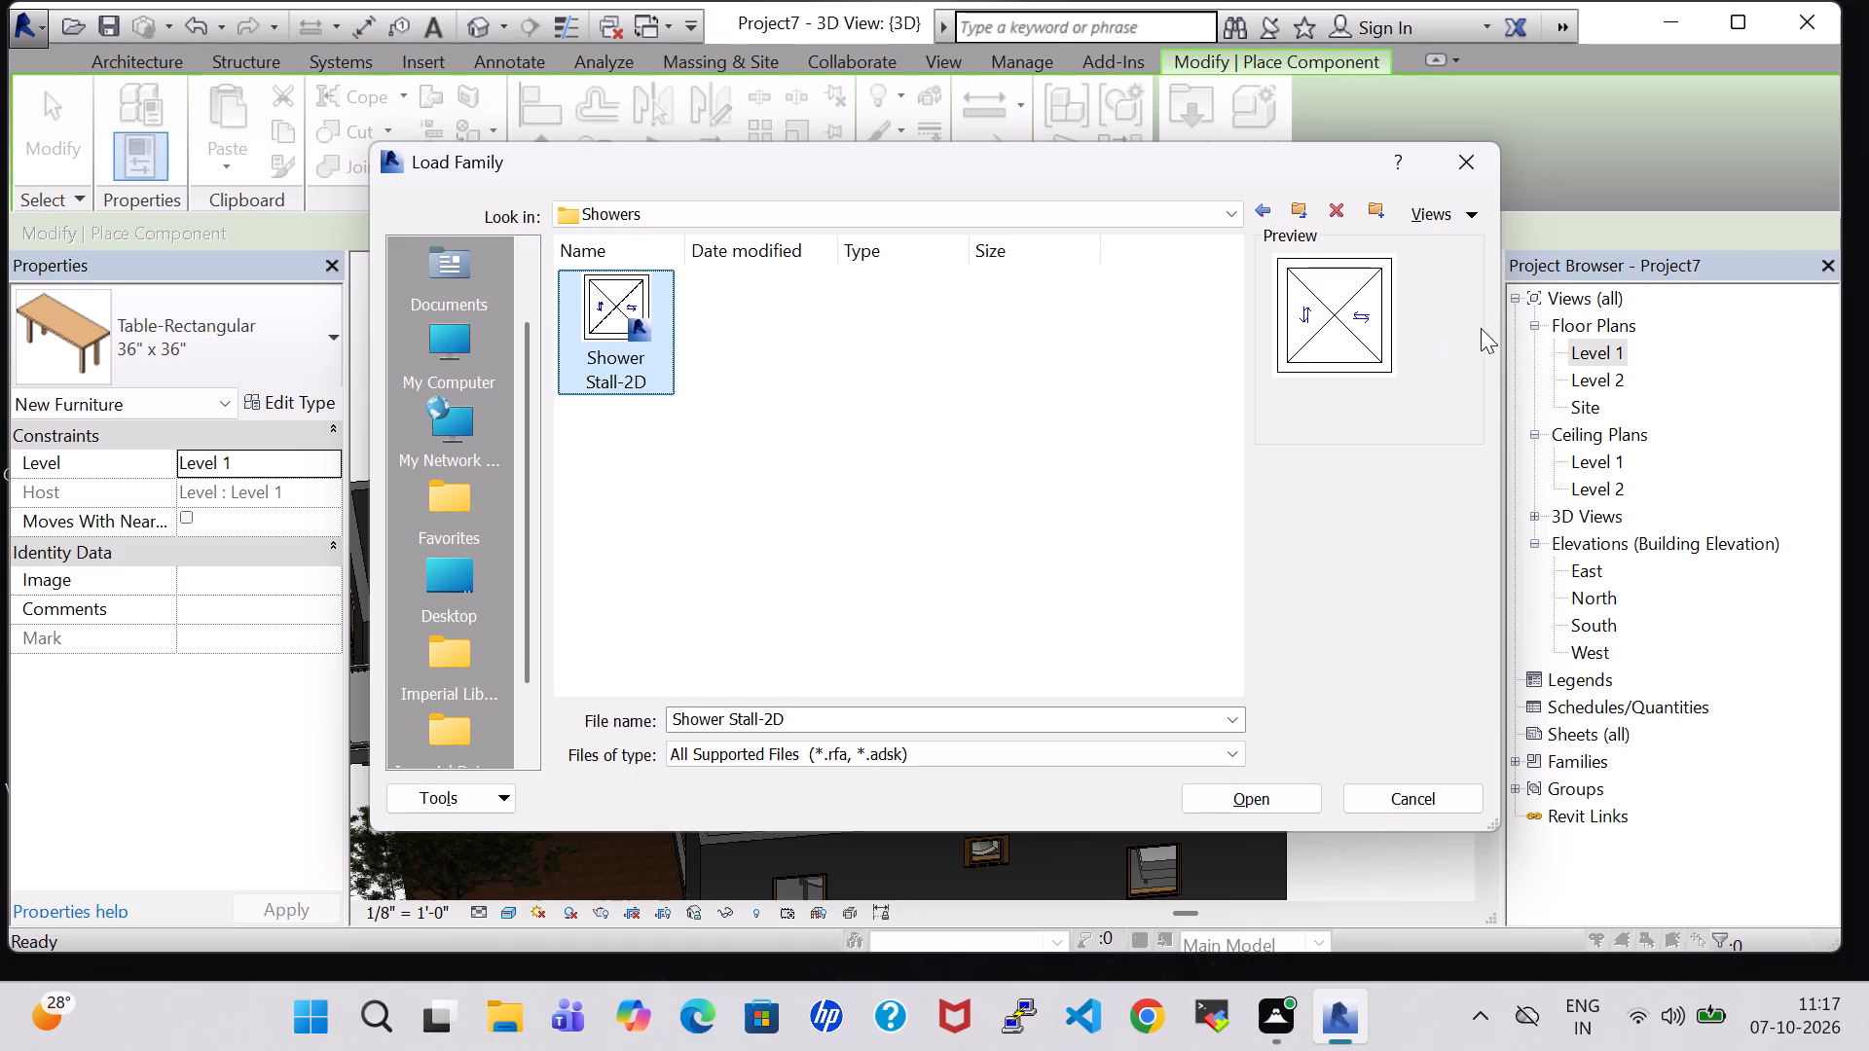
click(1264, 217)
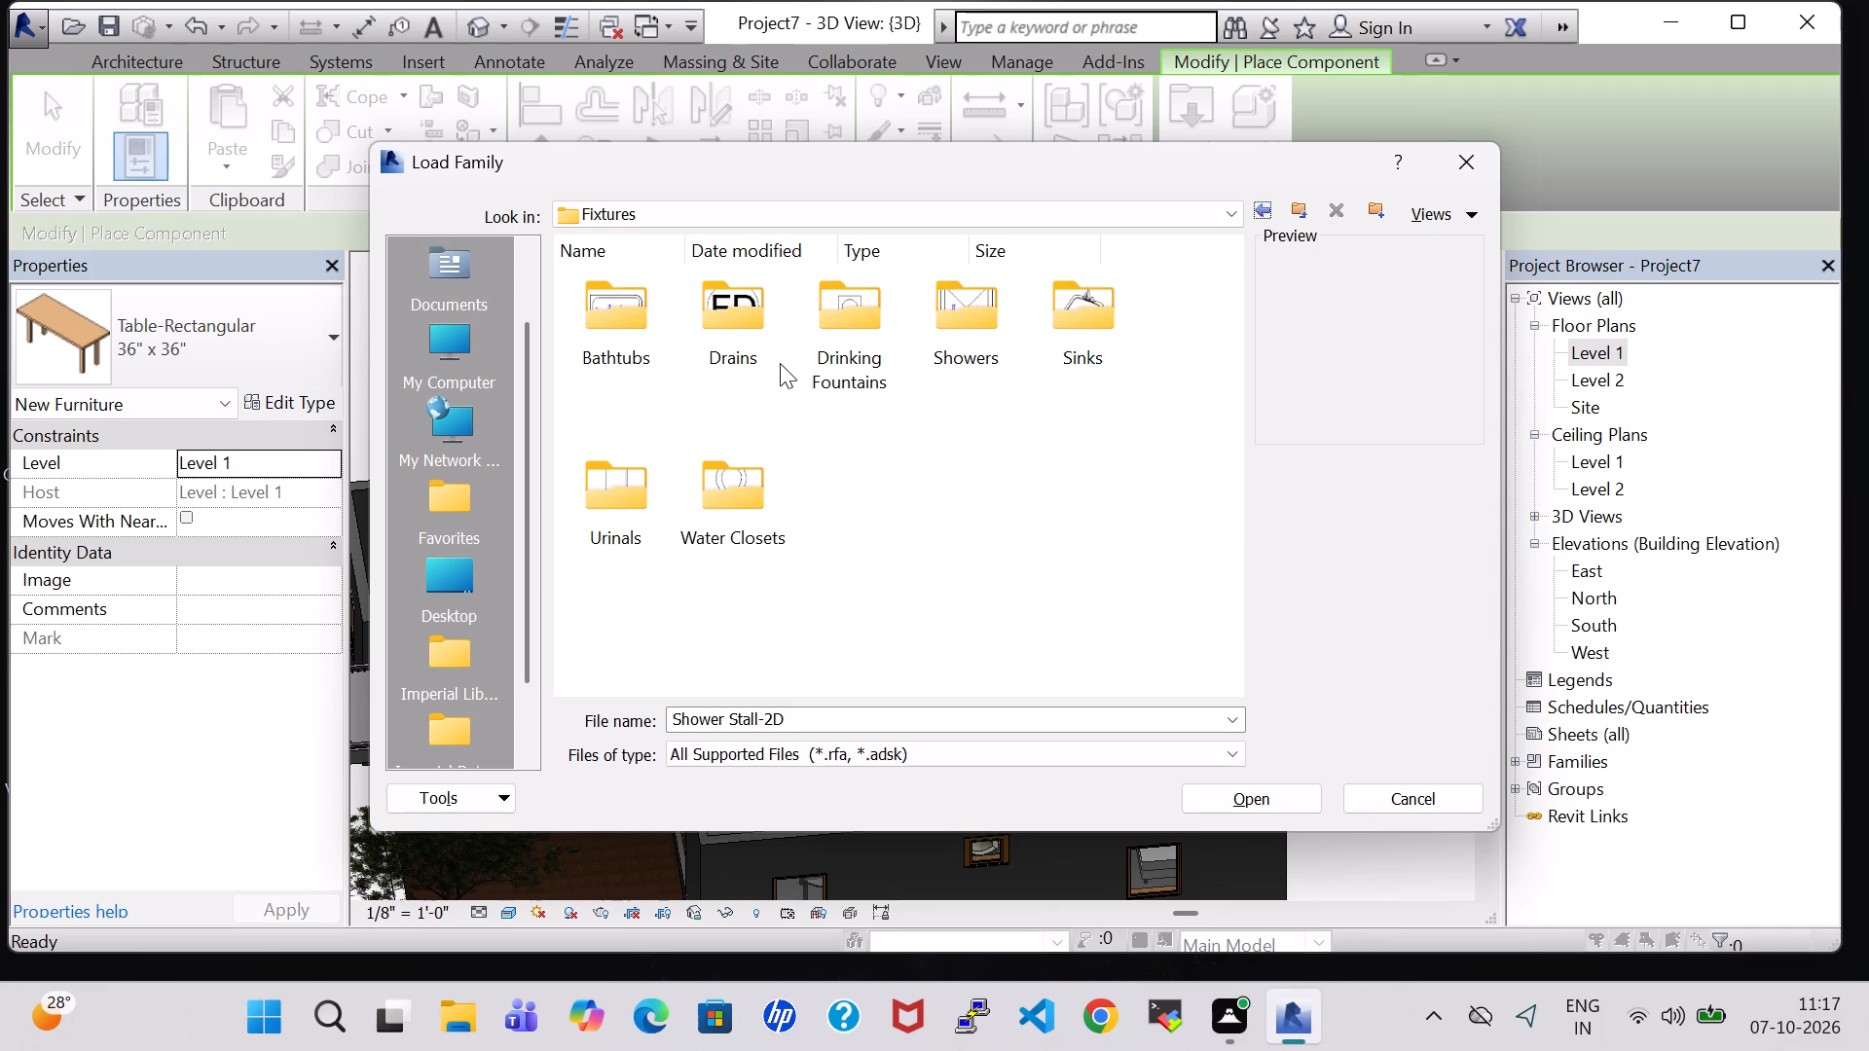
double_click(831, 348)
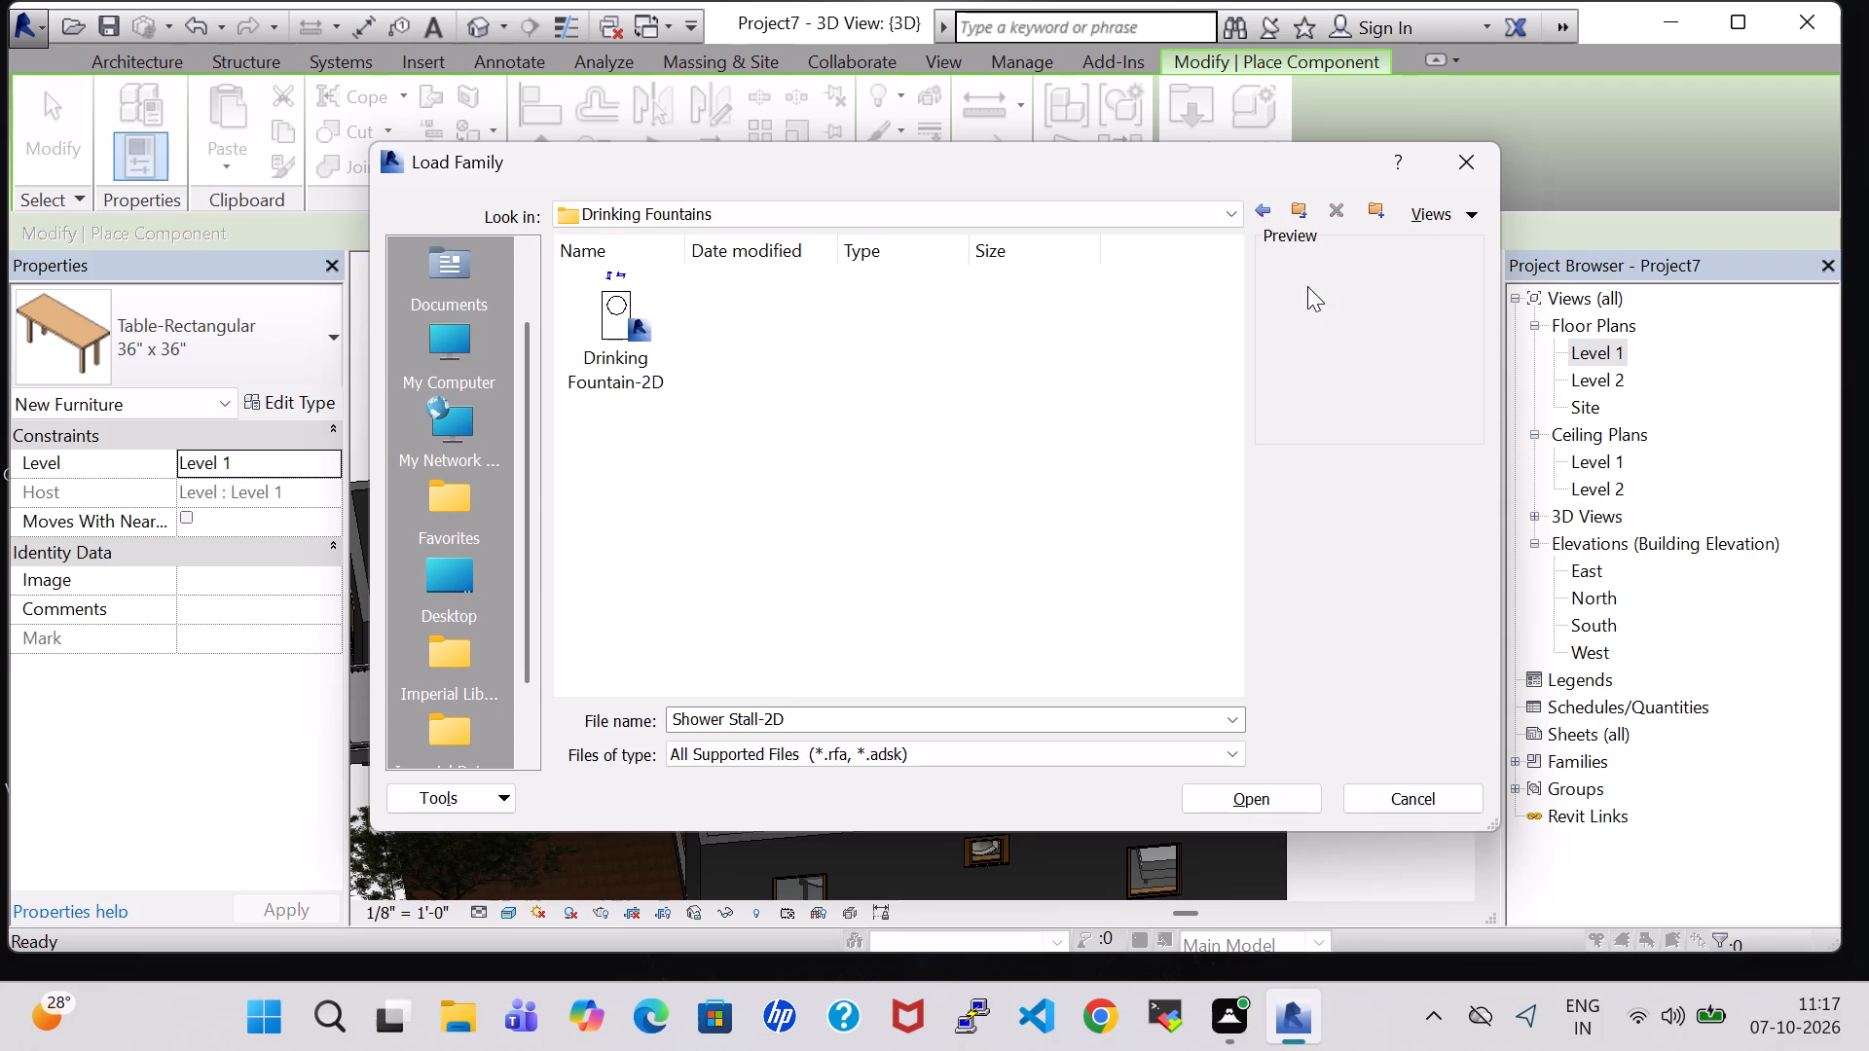
click(1262, 216)
double_click(743, 339)
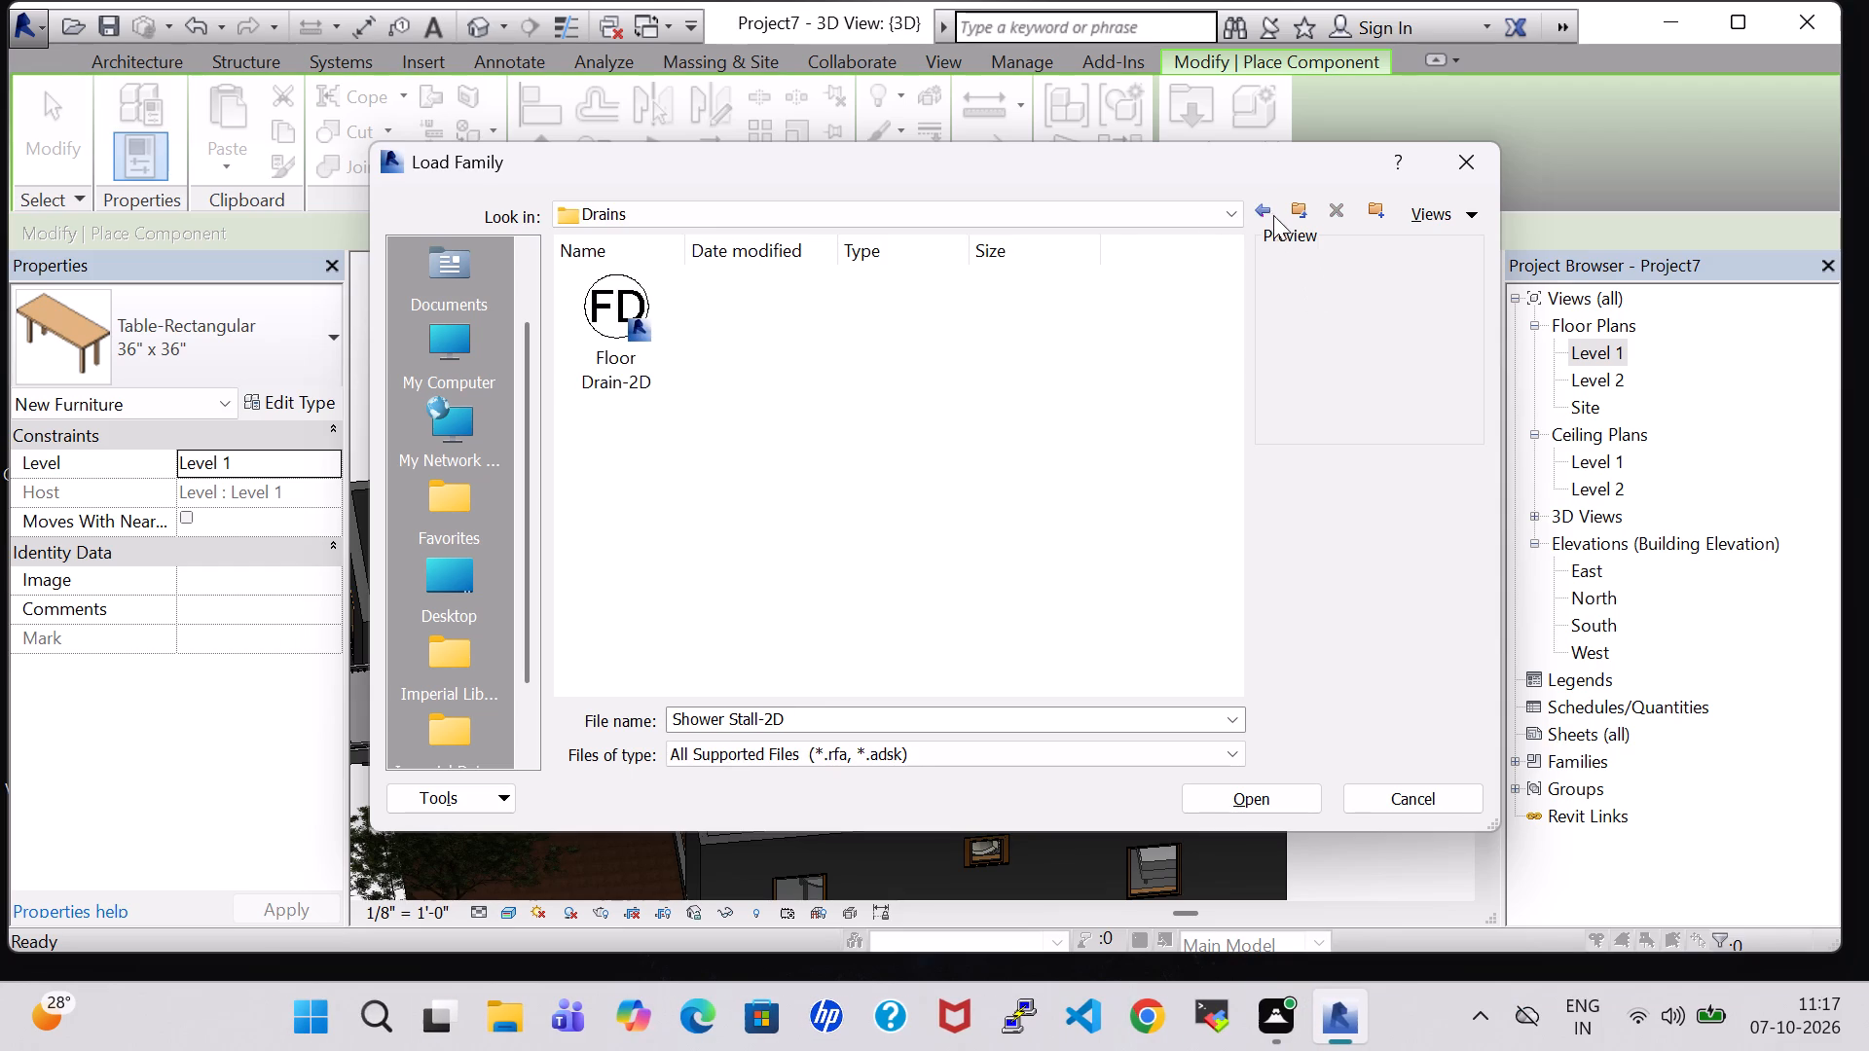
click(583, 297)
click(1226, 798)
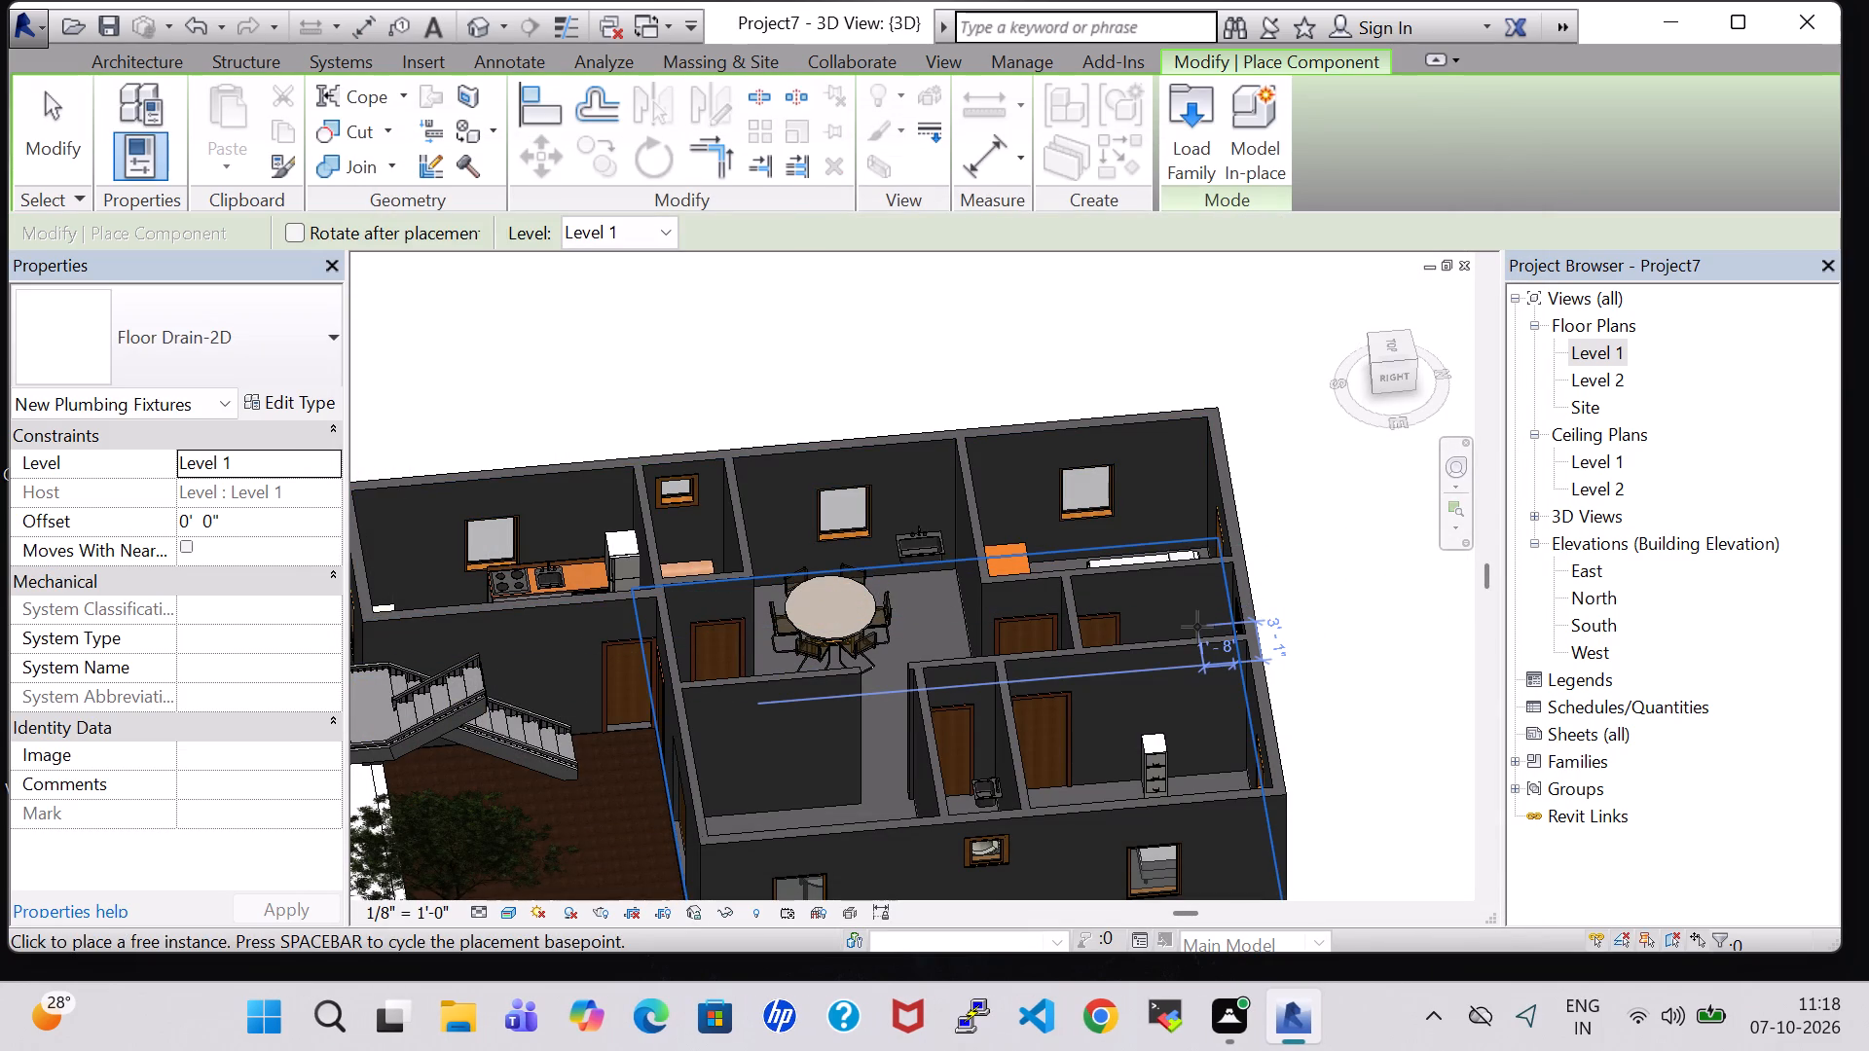
In the Level 1 floor plan, place a Floor Drain-2D beside the bathtub in the WC&BATH above the LIVING ROOM, about 5'-10" from the outer wall.
shift+middle_click(1197, 627)
double_click(1612, 354)
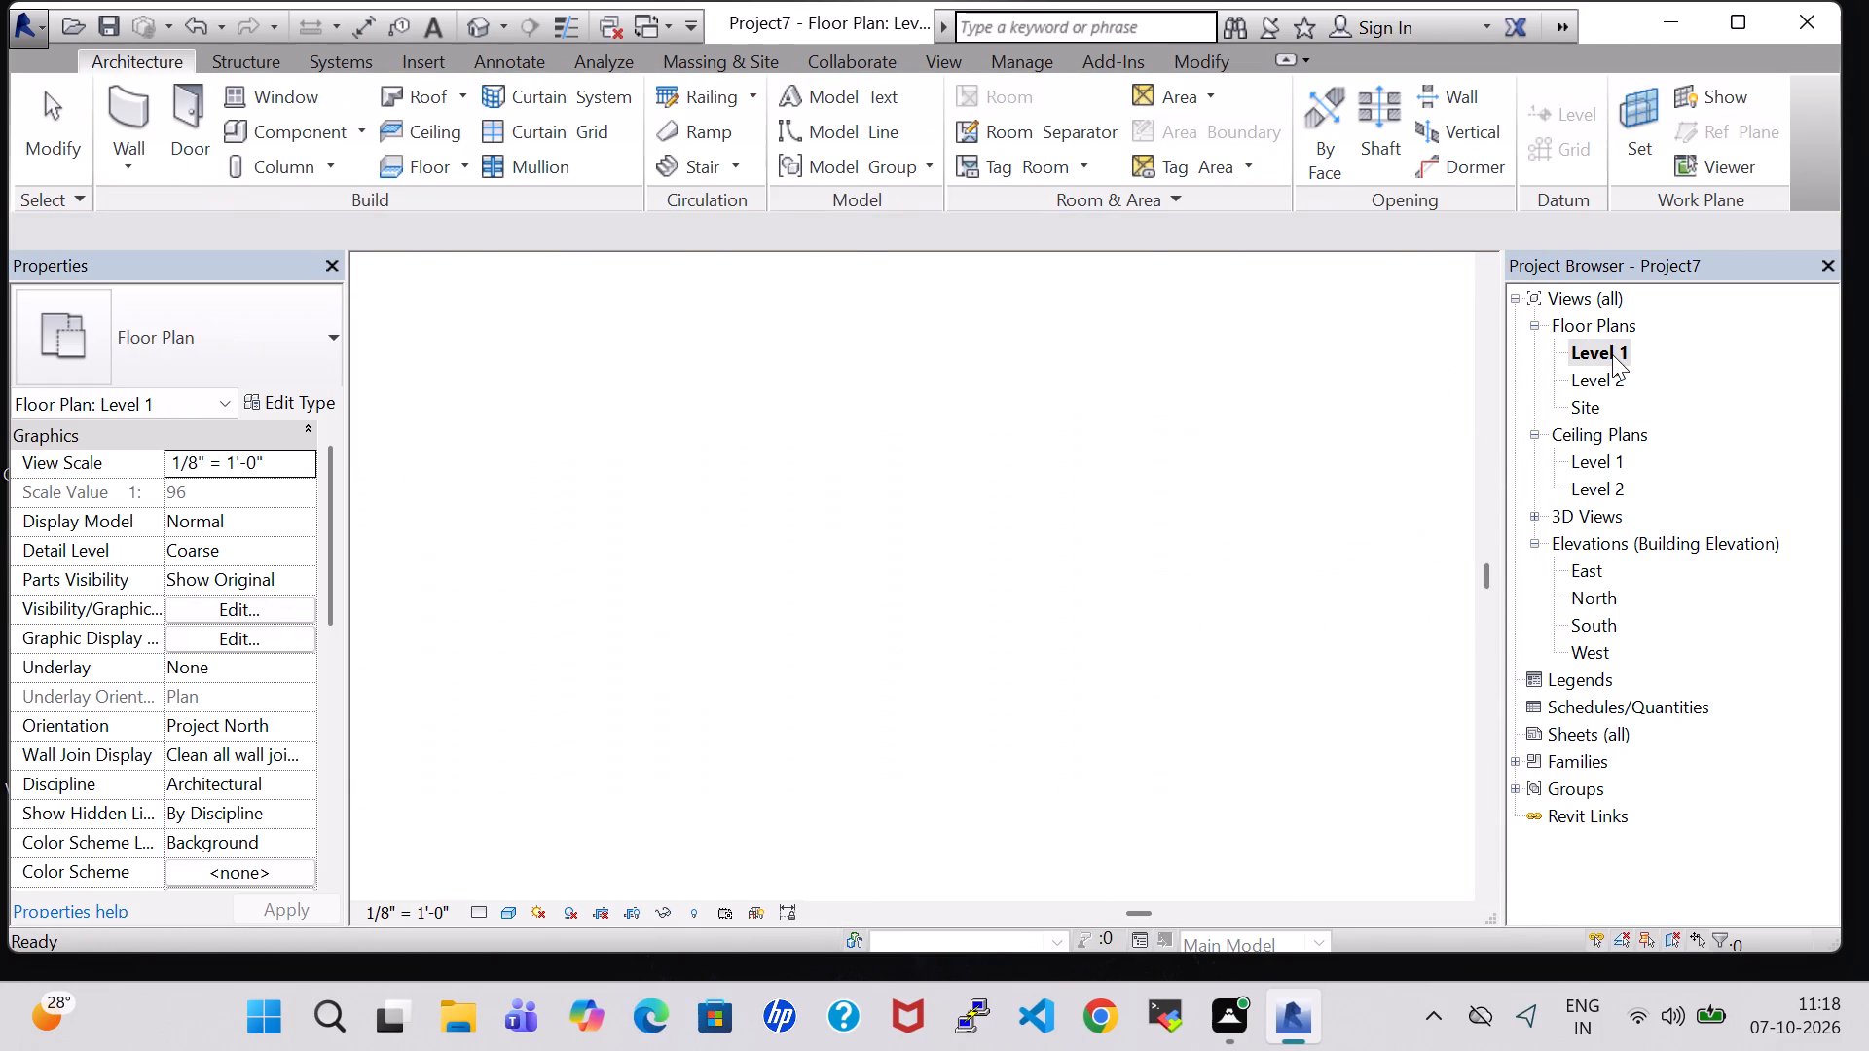
click(286, 128)
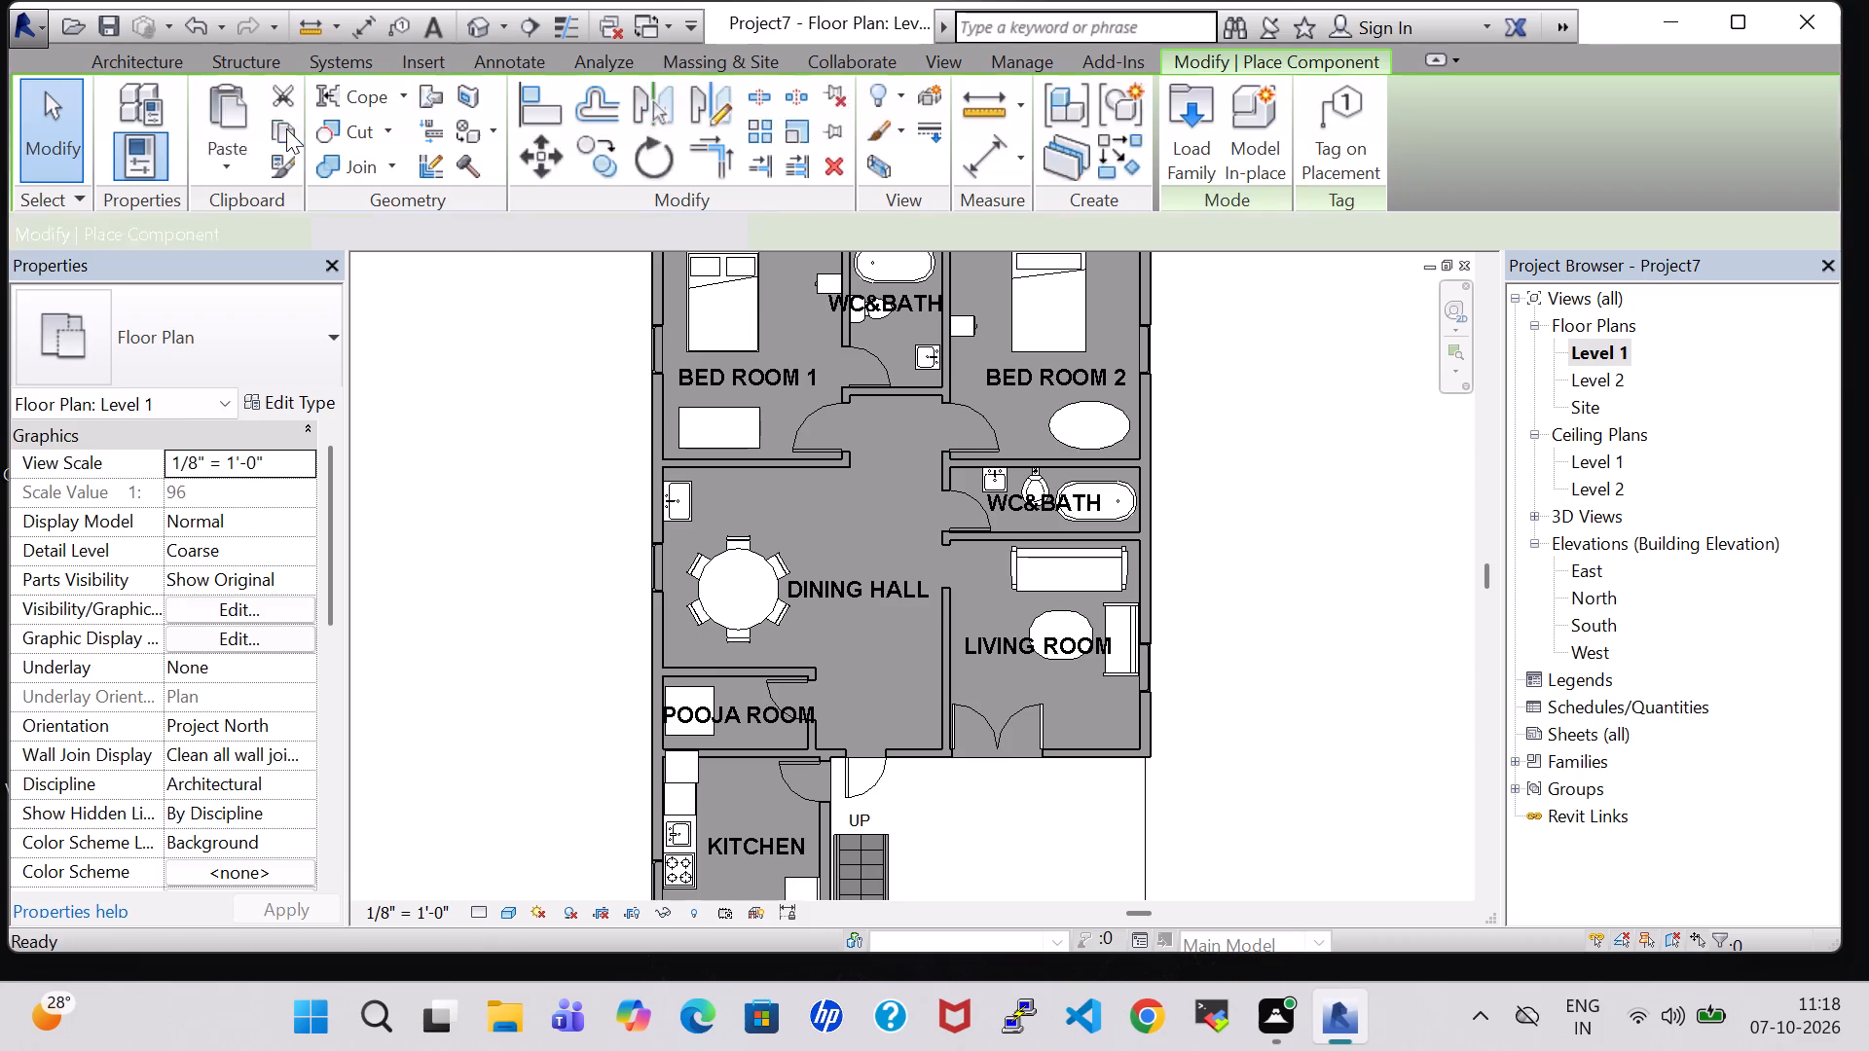
scroll(1057, 455, up, 9)
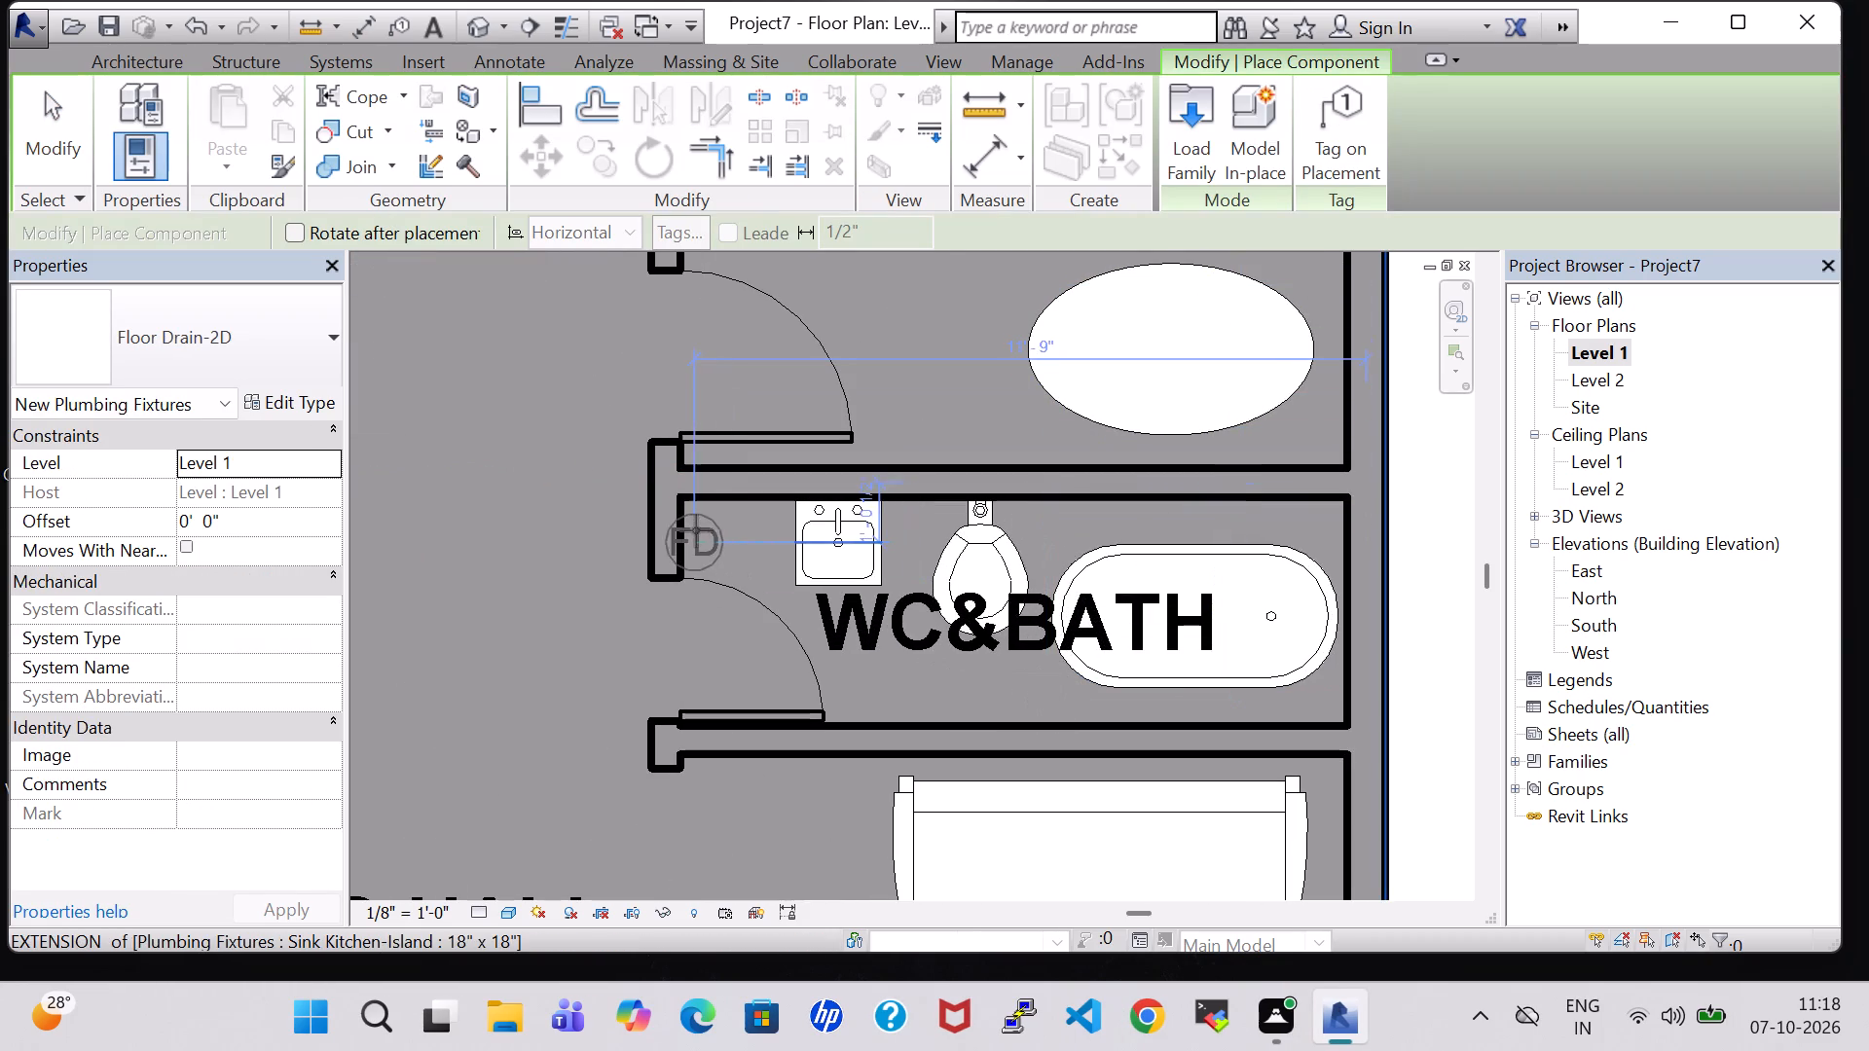
click(1031, 692)
Place a second Floor Drain-2D in the WC&BATH between the bedrooms, below the bathtub near the BED ROOM 2 wall, and finish placing components.
scroll(889, 548, down, 5)
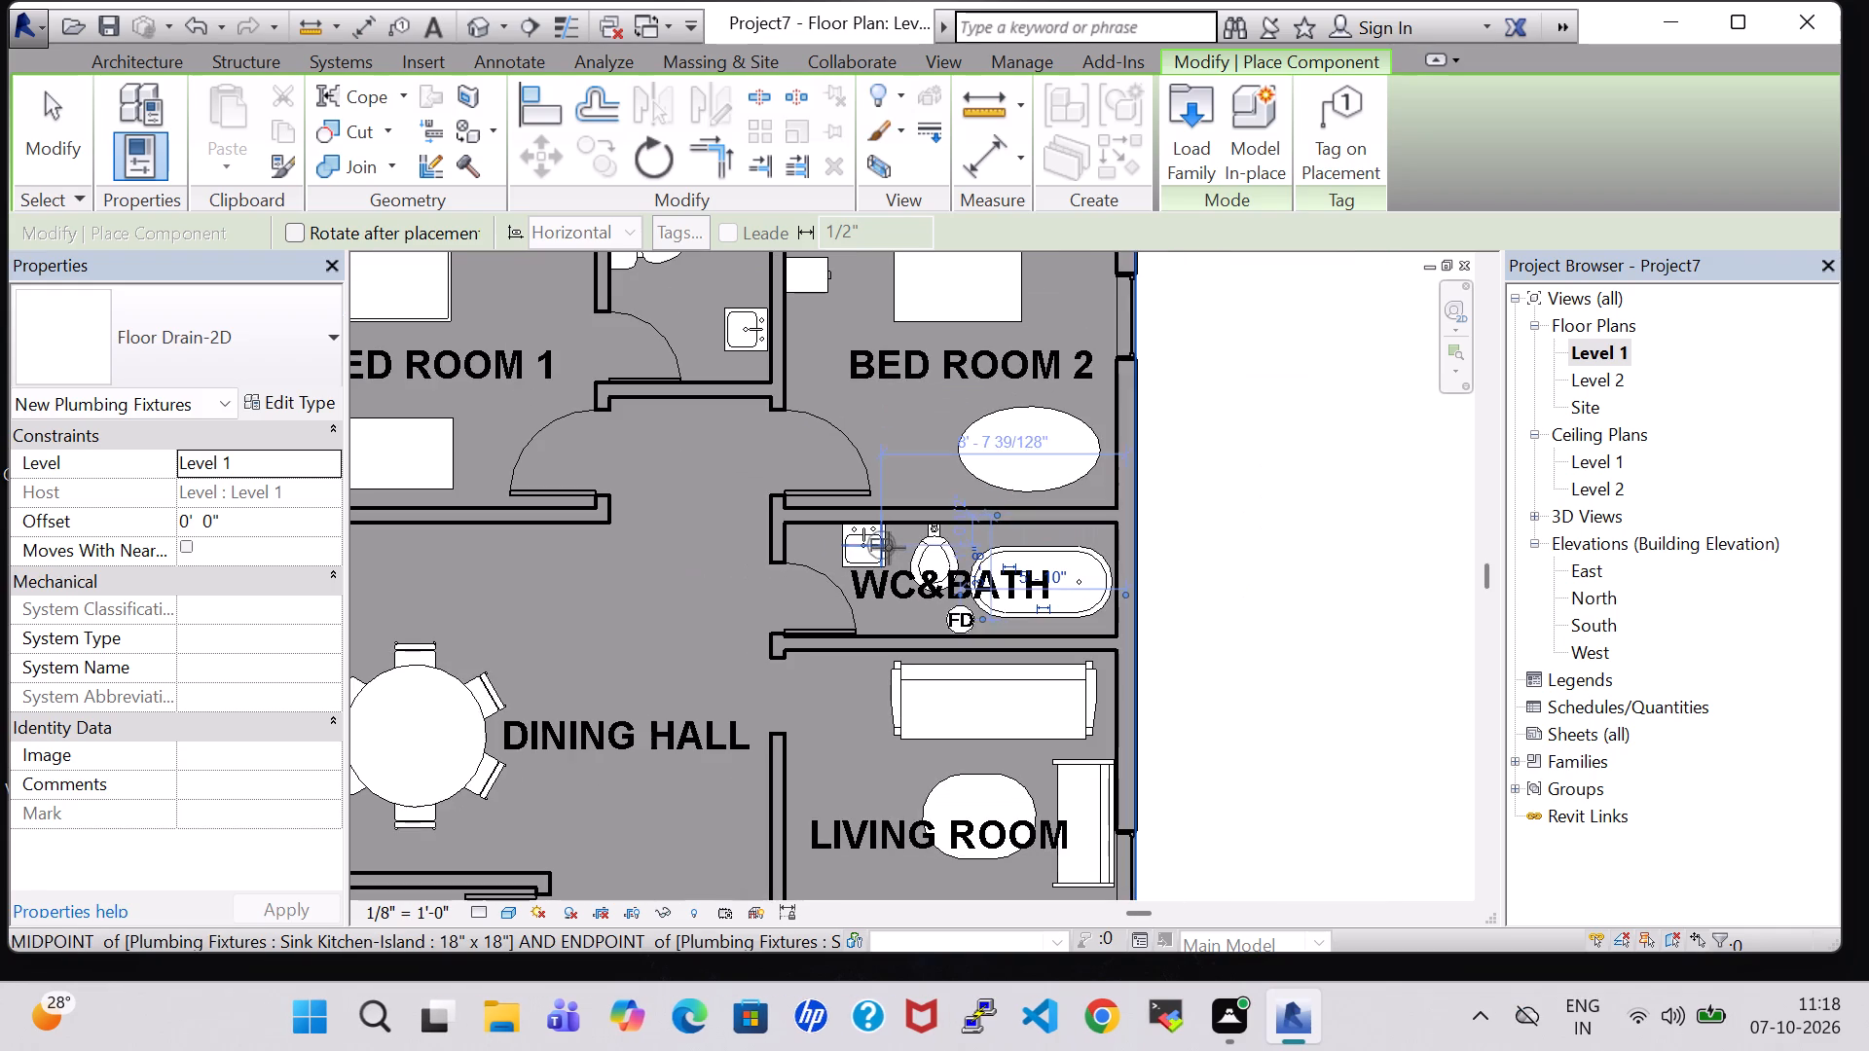
scroll(764, 350, down, 2)
middle_drag(778, 414, 792, 599)
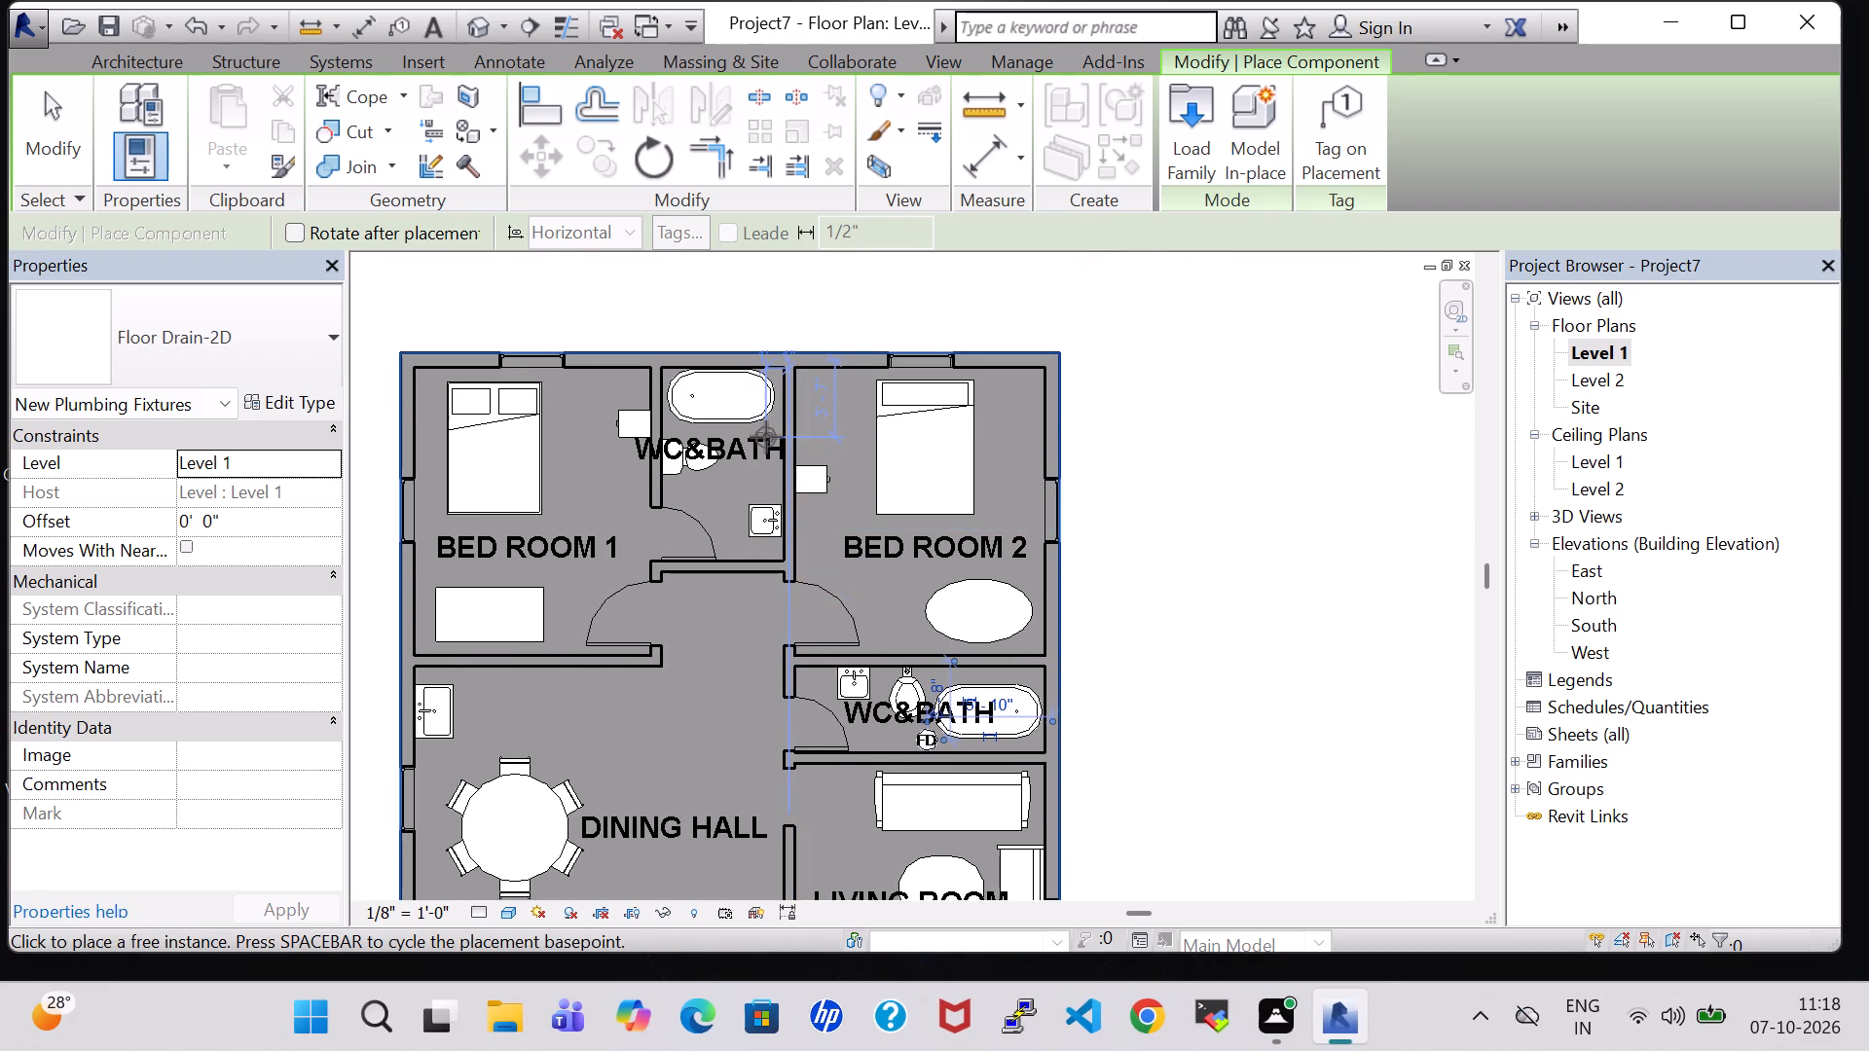
scroll(766, 437, up, 6)
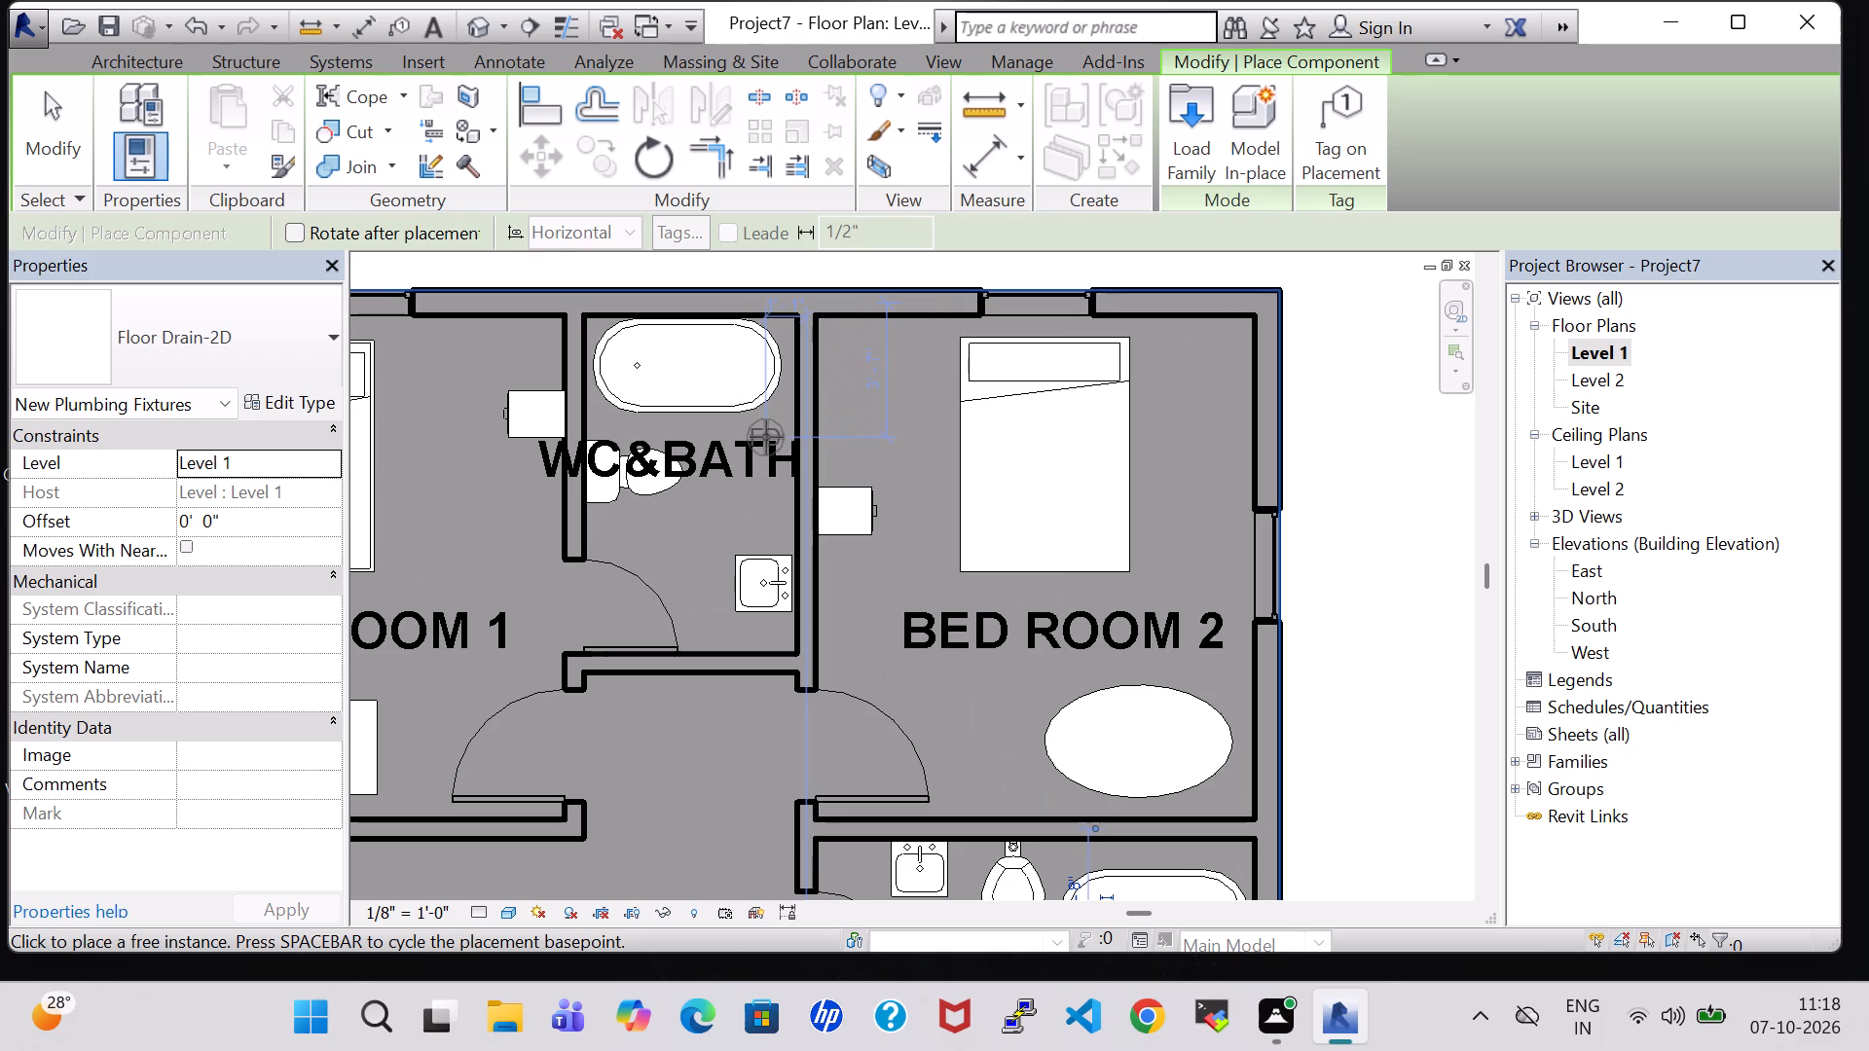
click(766, 437)
key(Escape)
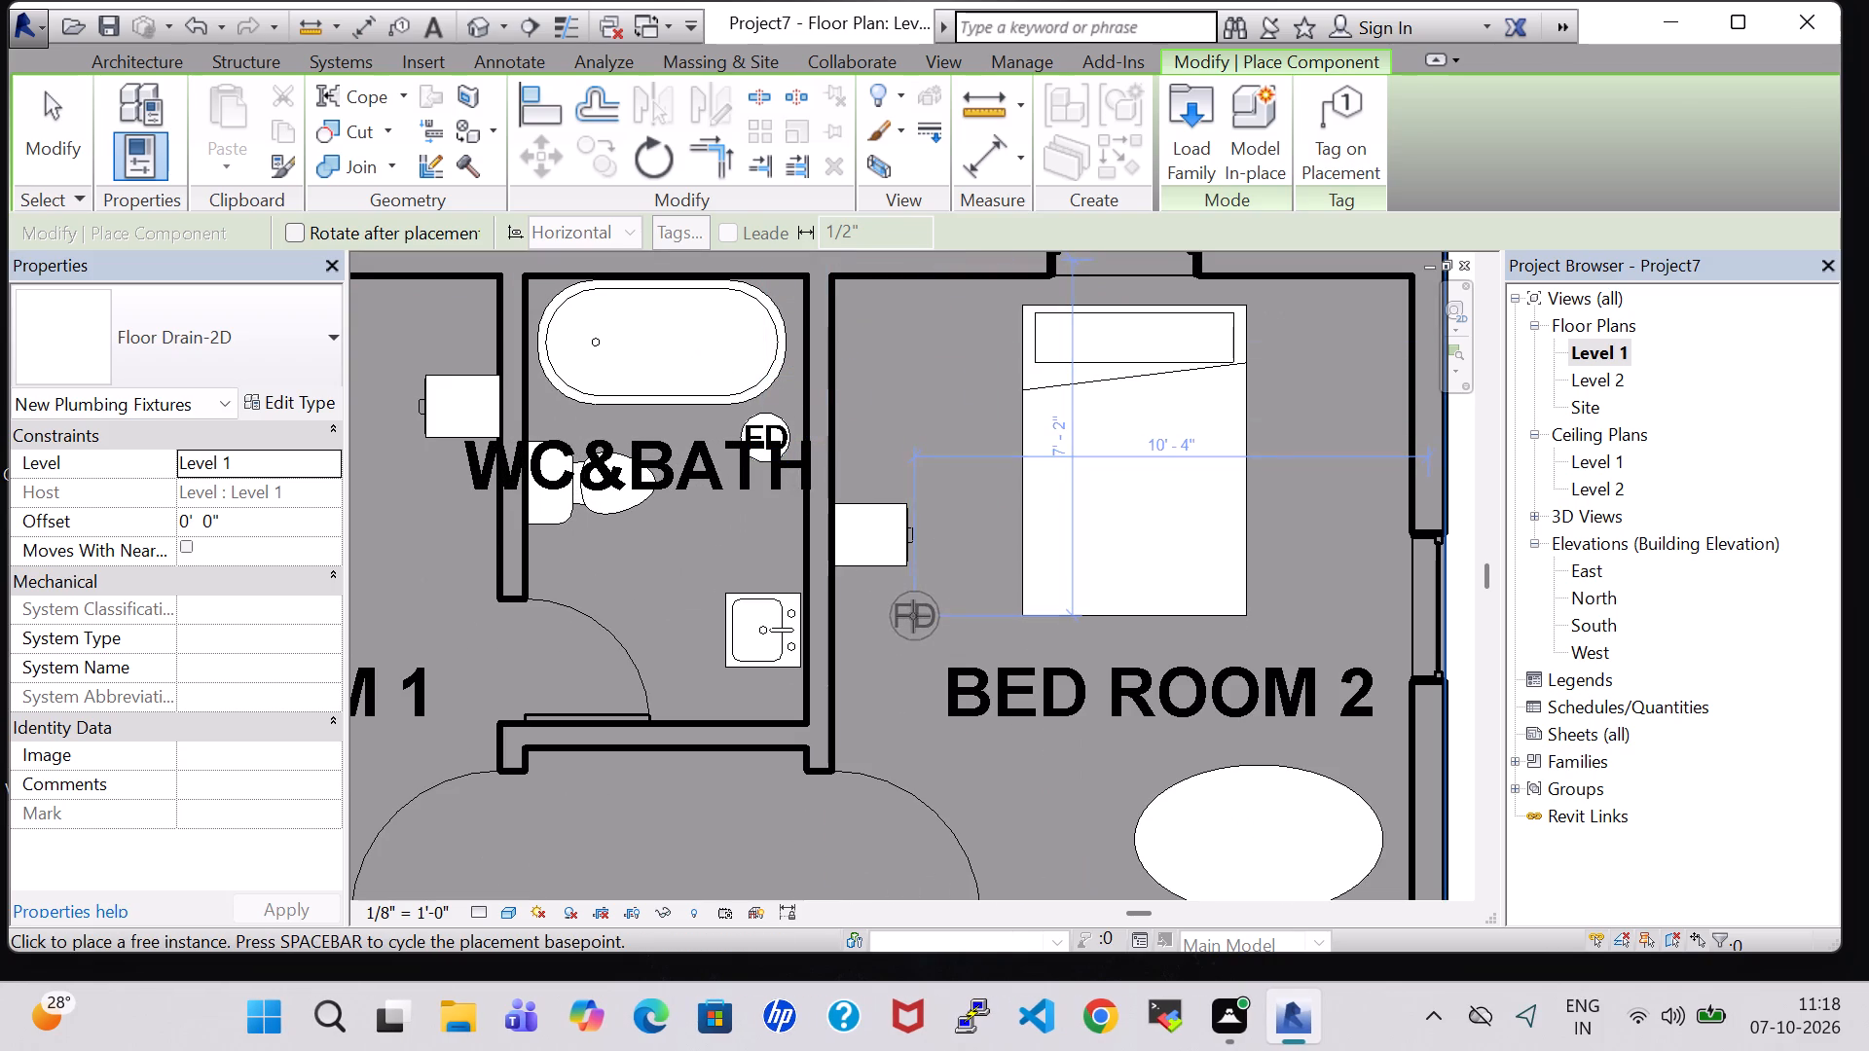
key(Escape)
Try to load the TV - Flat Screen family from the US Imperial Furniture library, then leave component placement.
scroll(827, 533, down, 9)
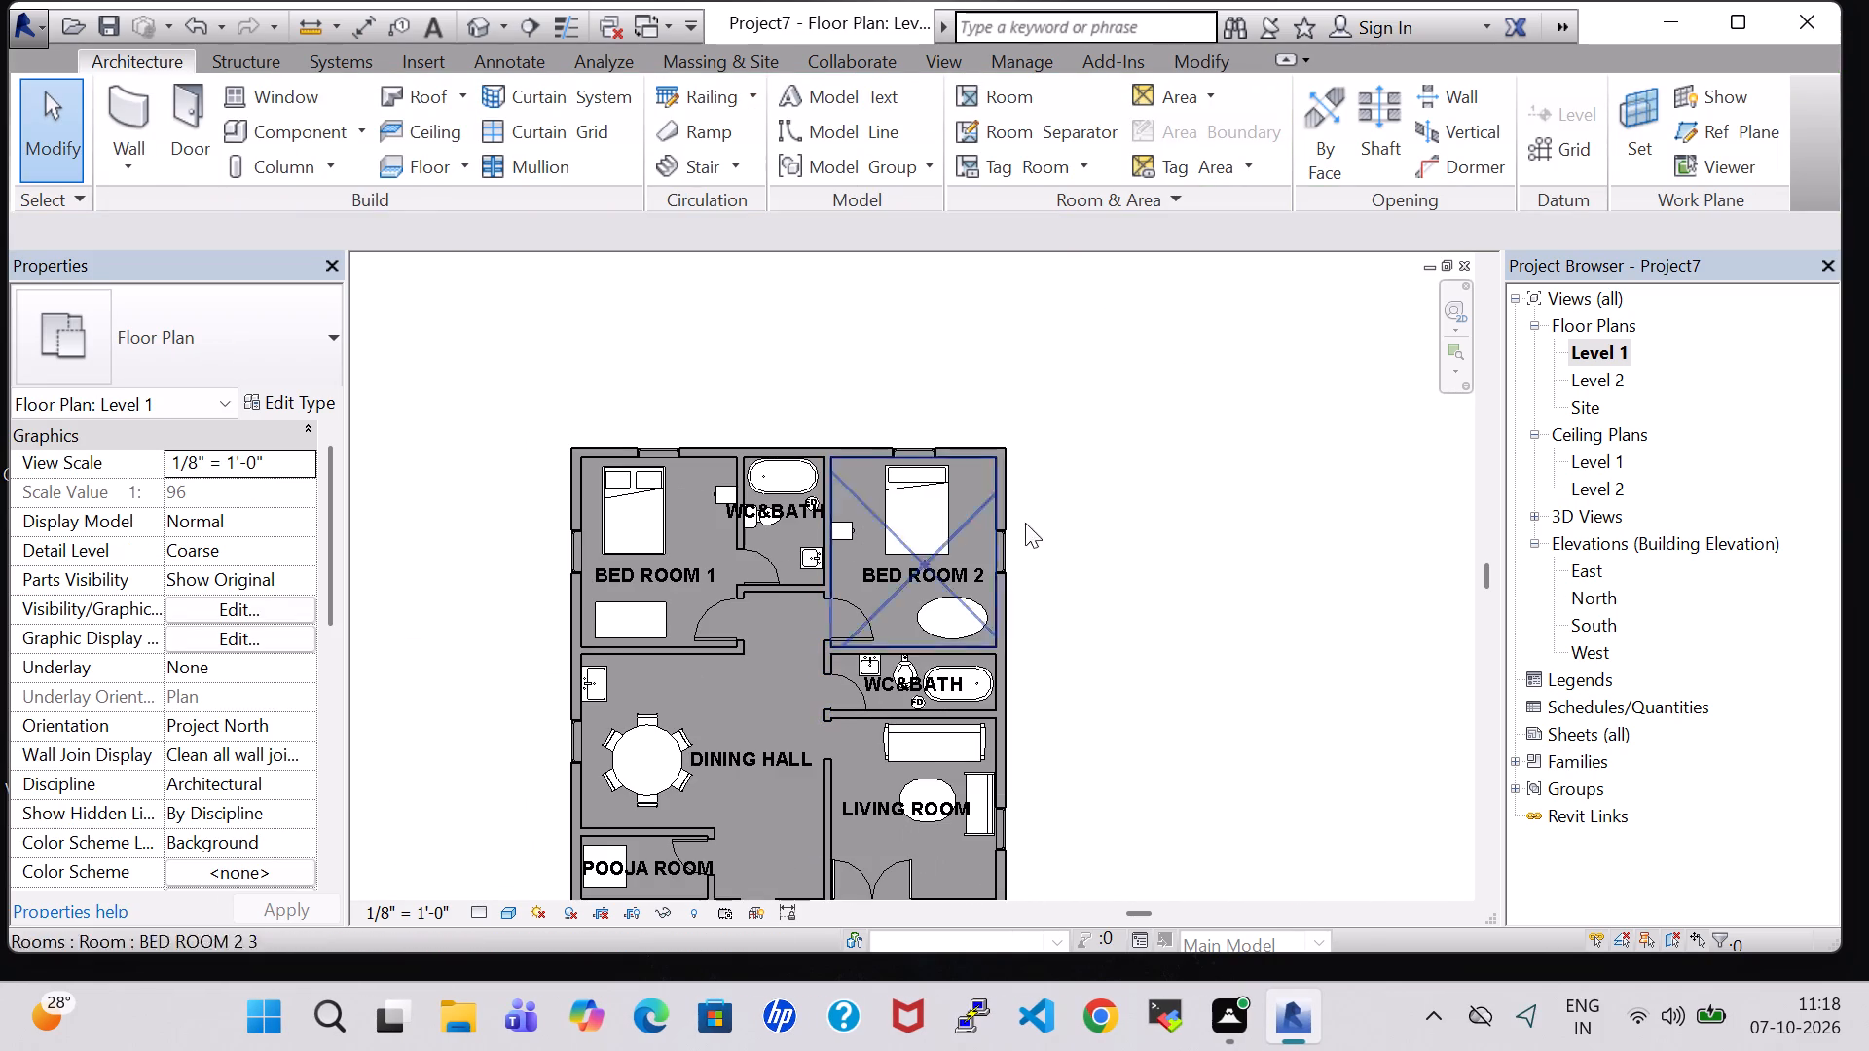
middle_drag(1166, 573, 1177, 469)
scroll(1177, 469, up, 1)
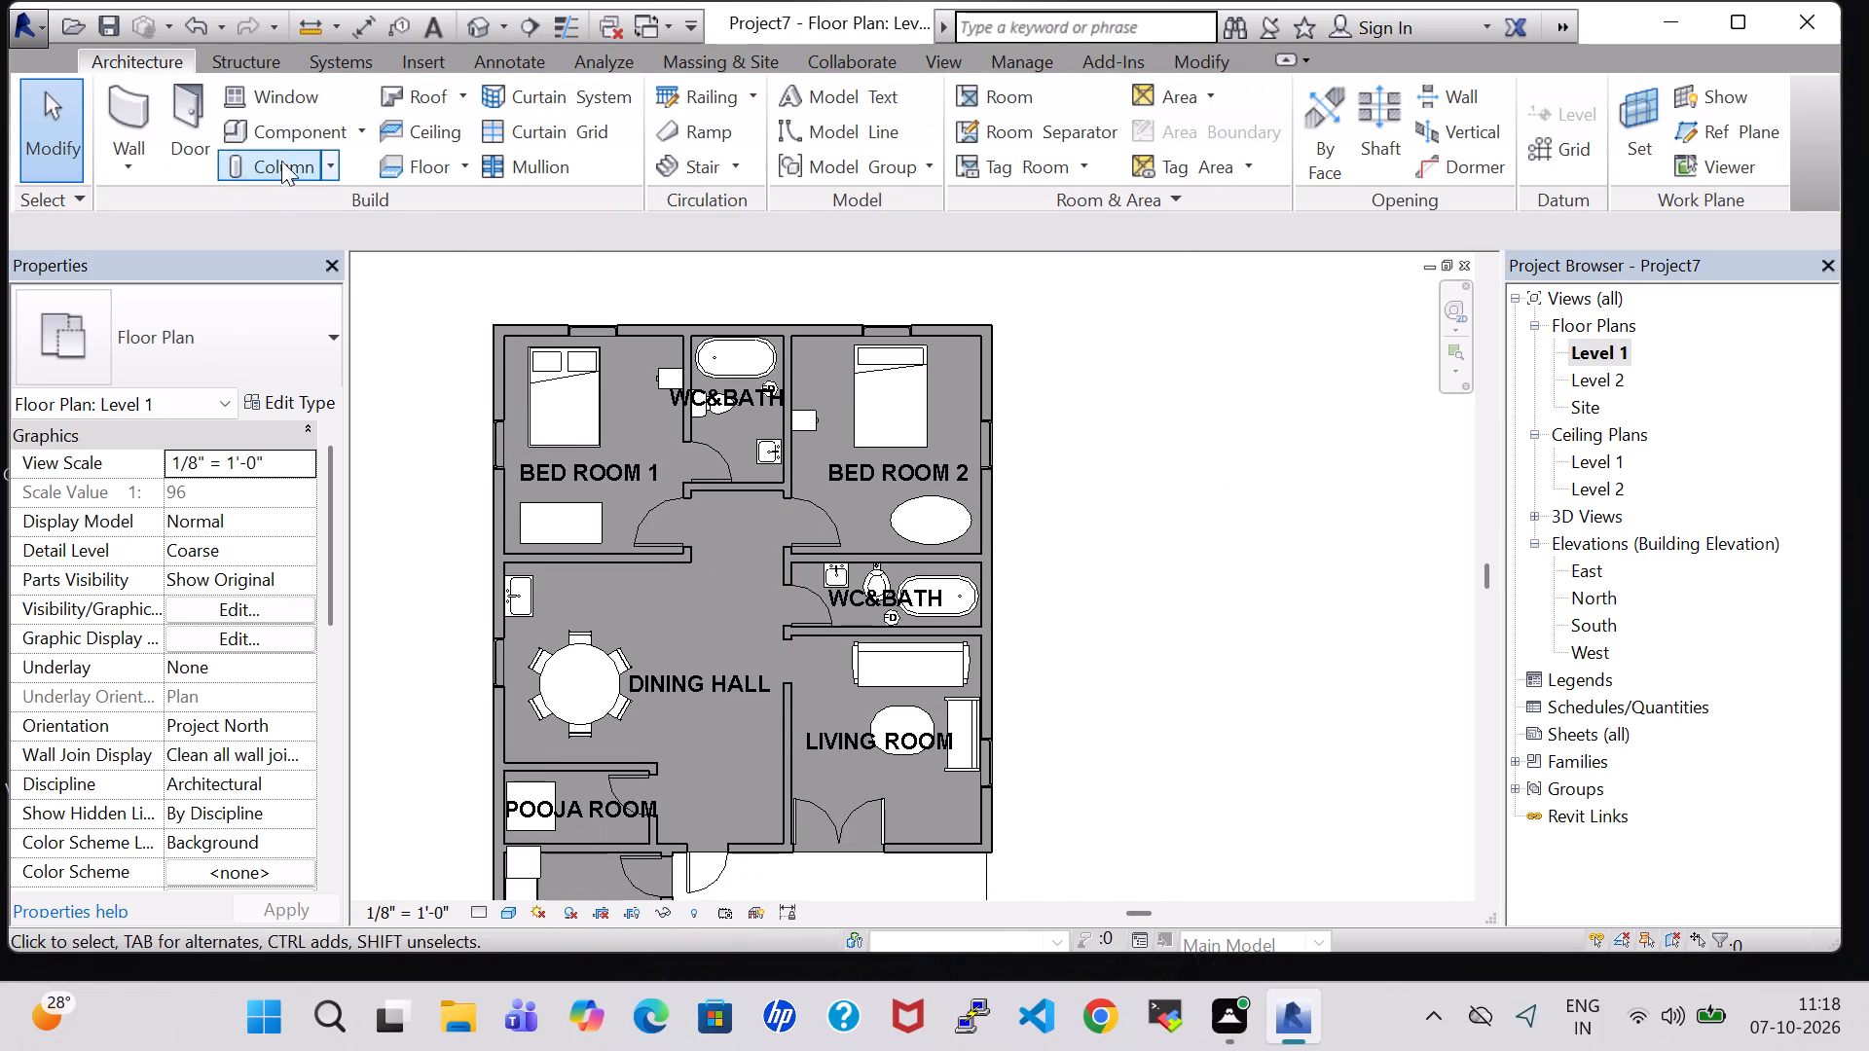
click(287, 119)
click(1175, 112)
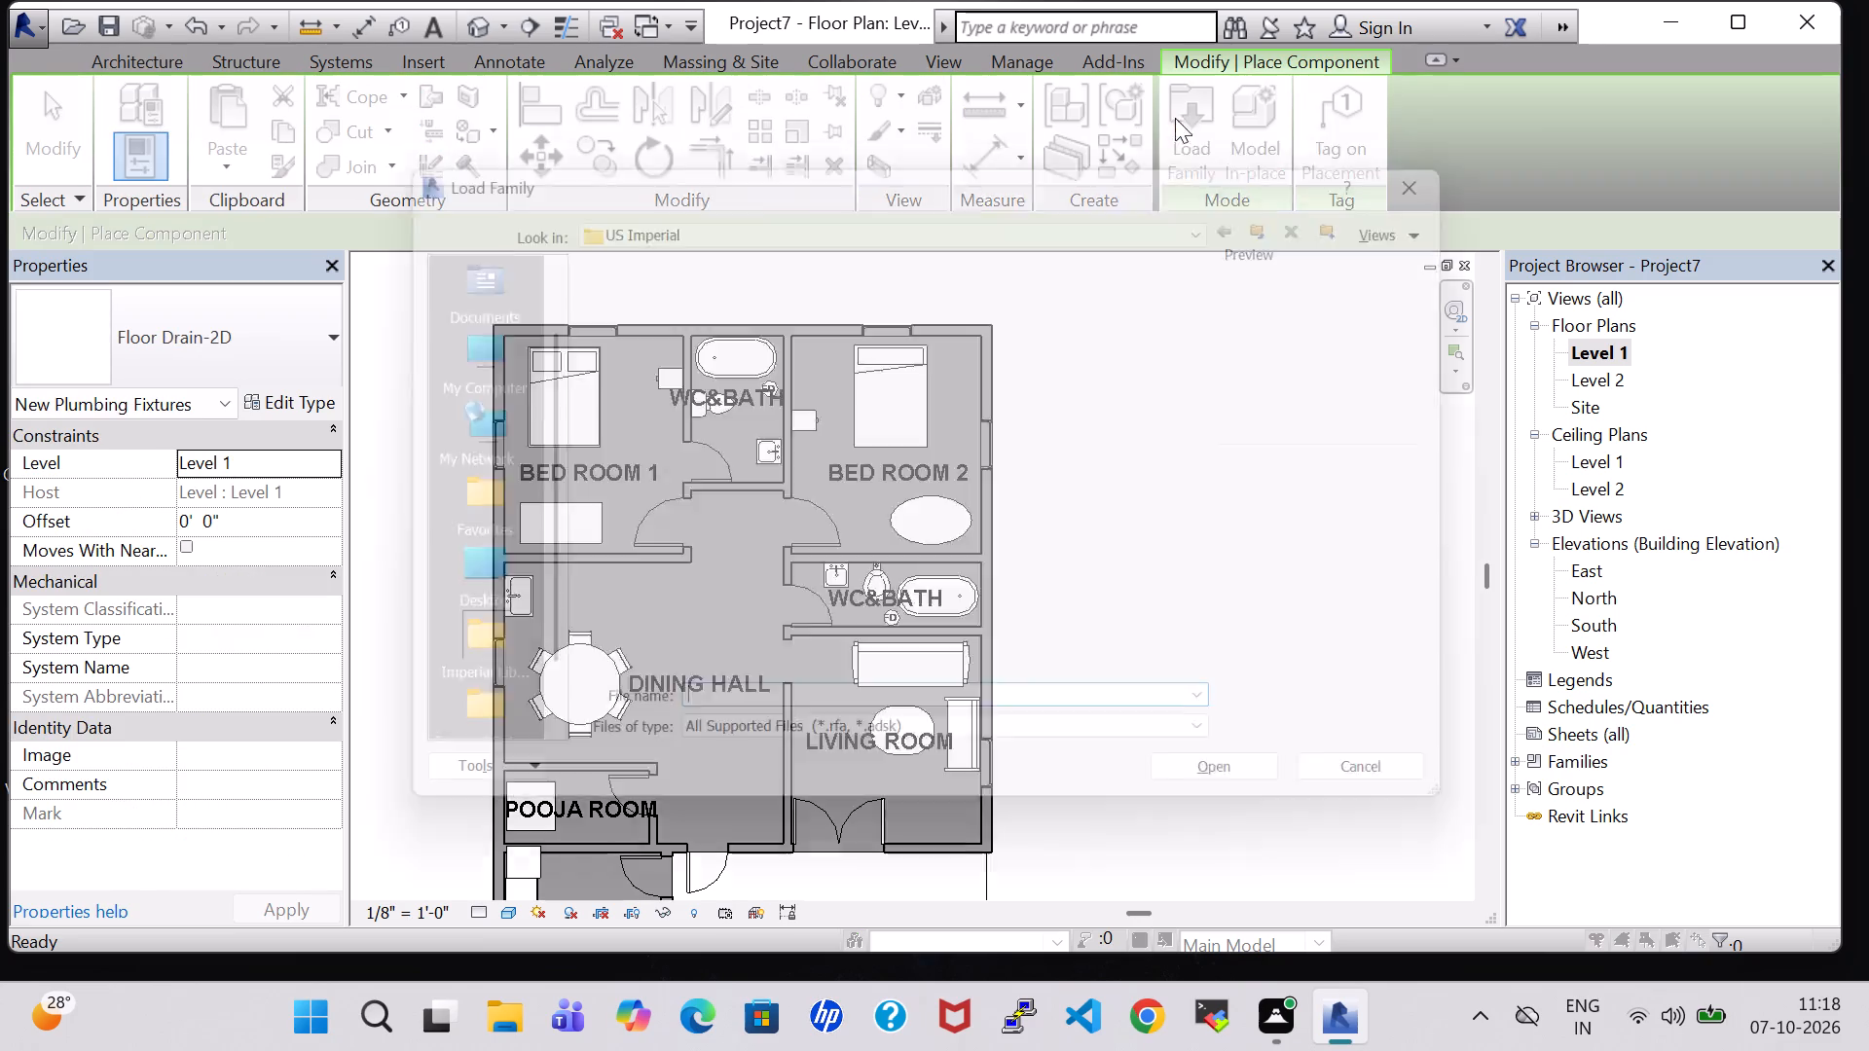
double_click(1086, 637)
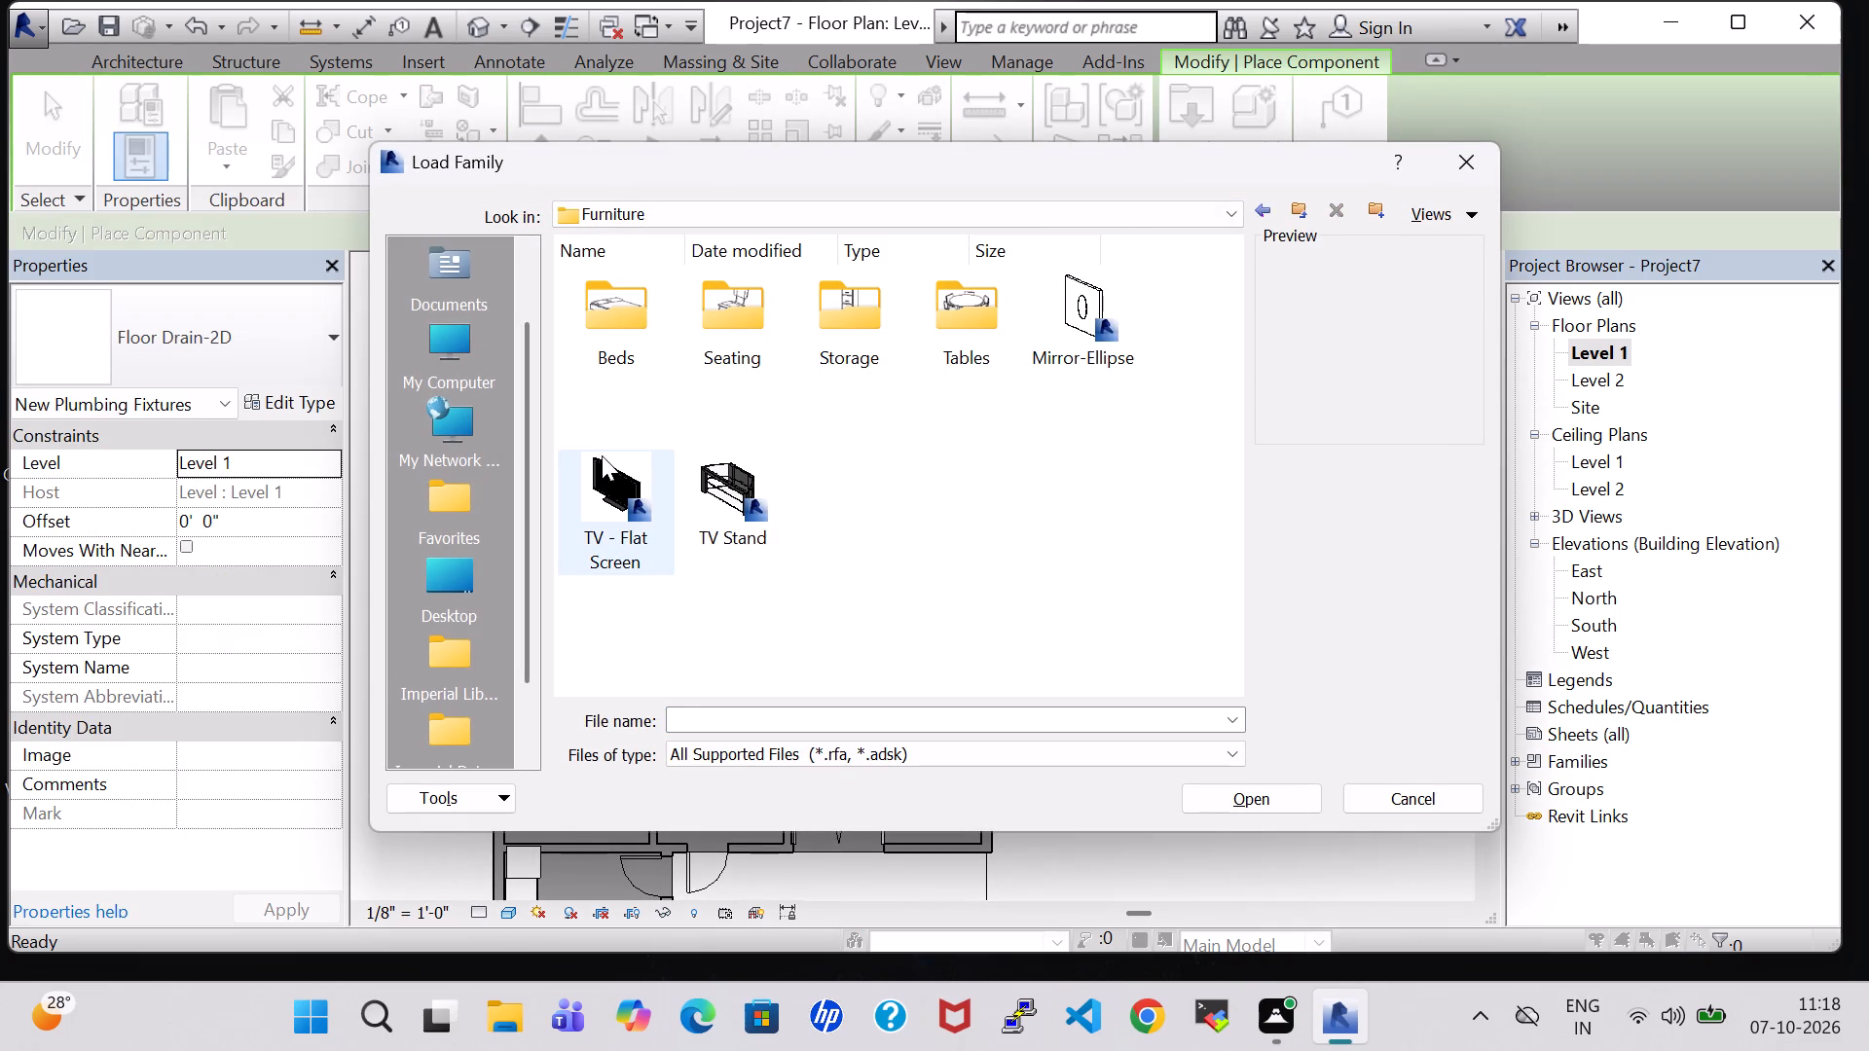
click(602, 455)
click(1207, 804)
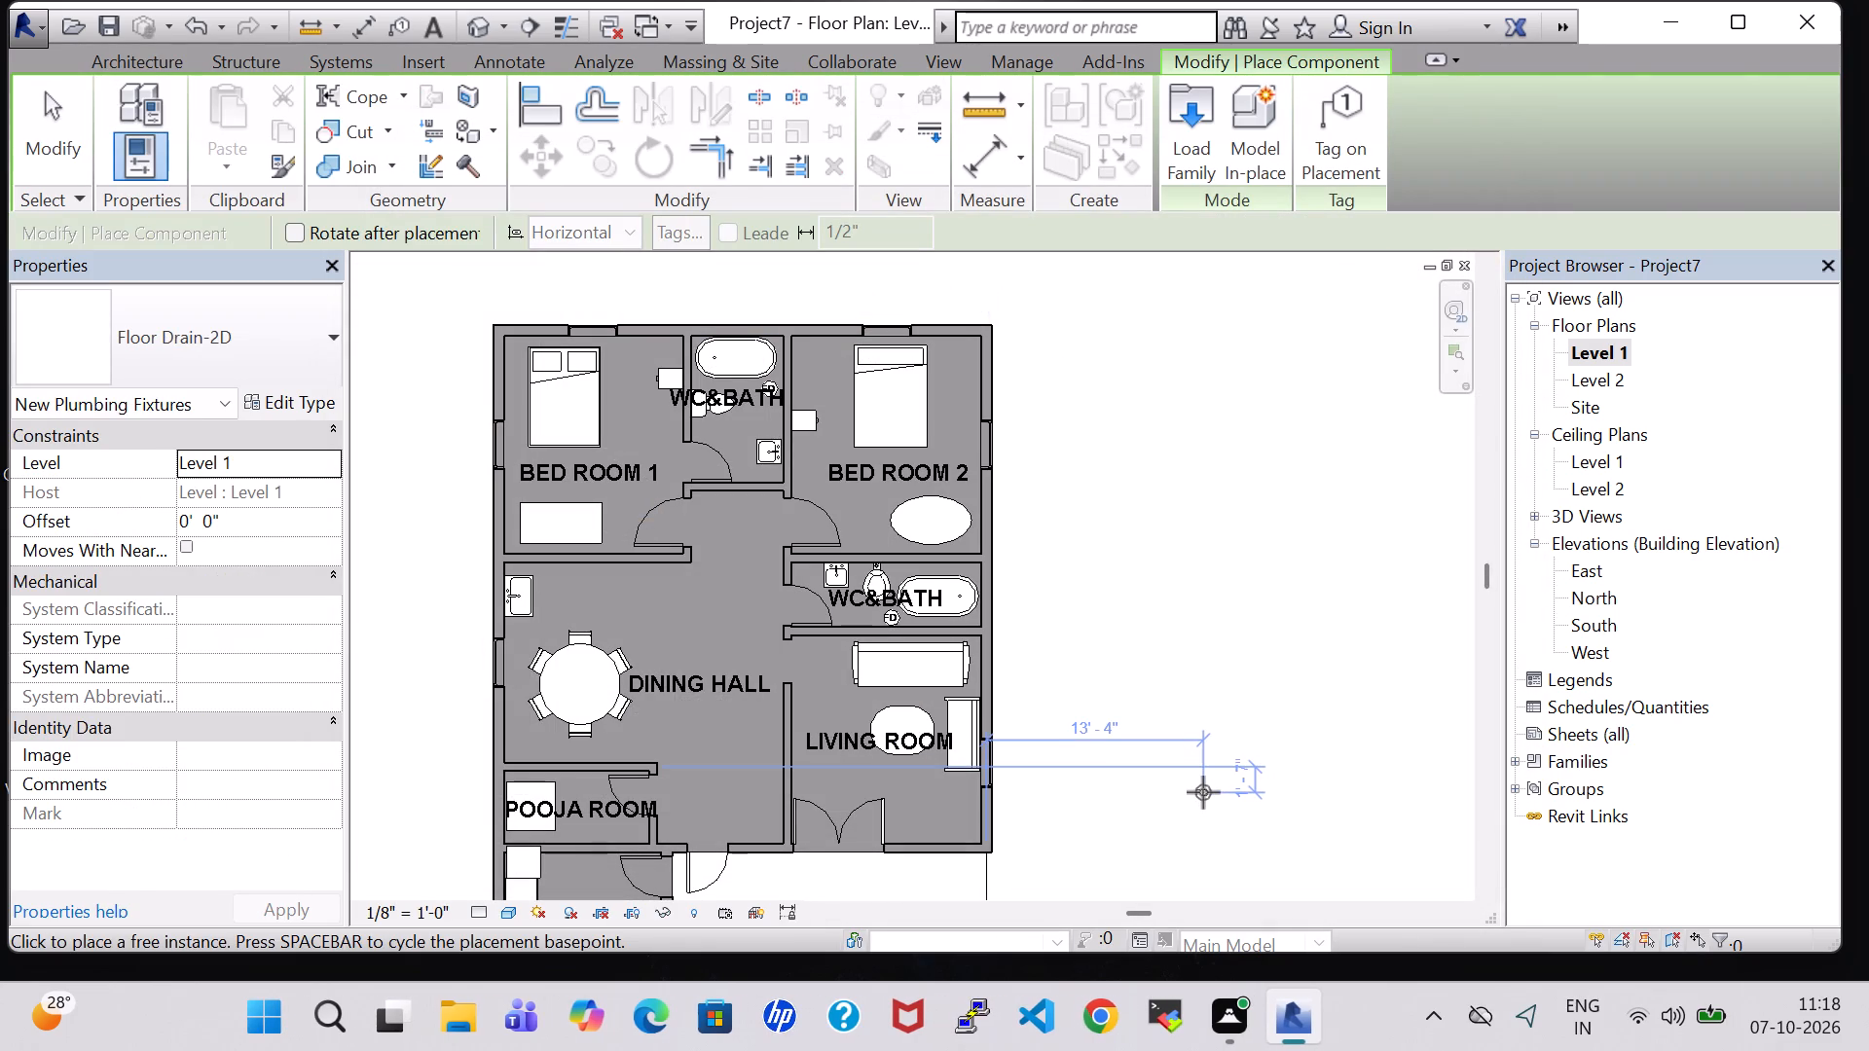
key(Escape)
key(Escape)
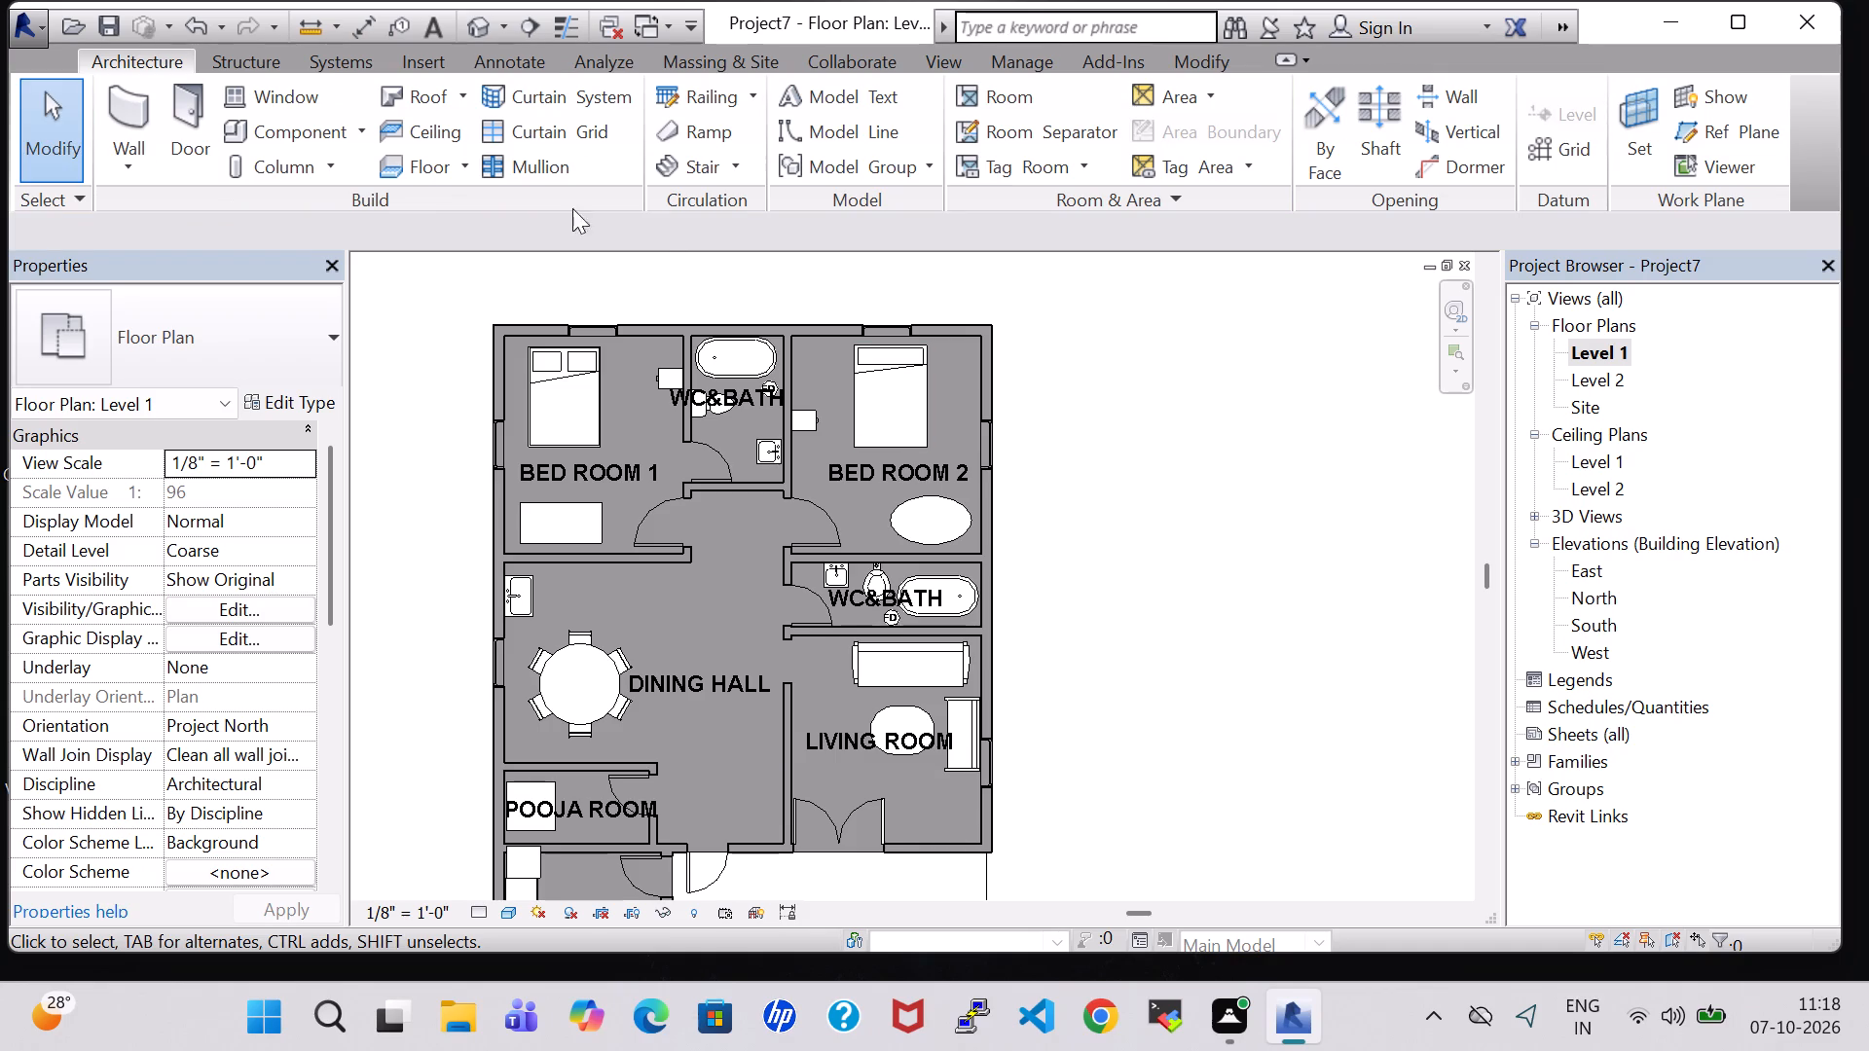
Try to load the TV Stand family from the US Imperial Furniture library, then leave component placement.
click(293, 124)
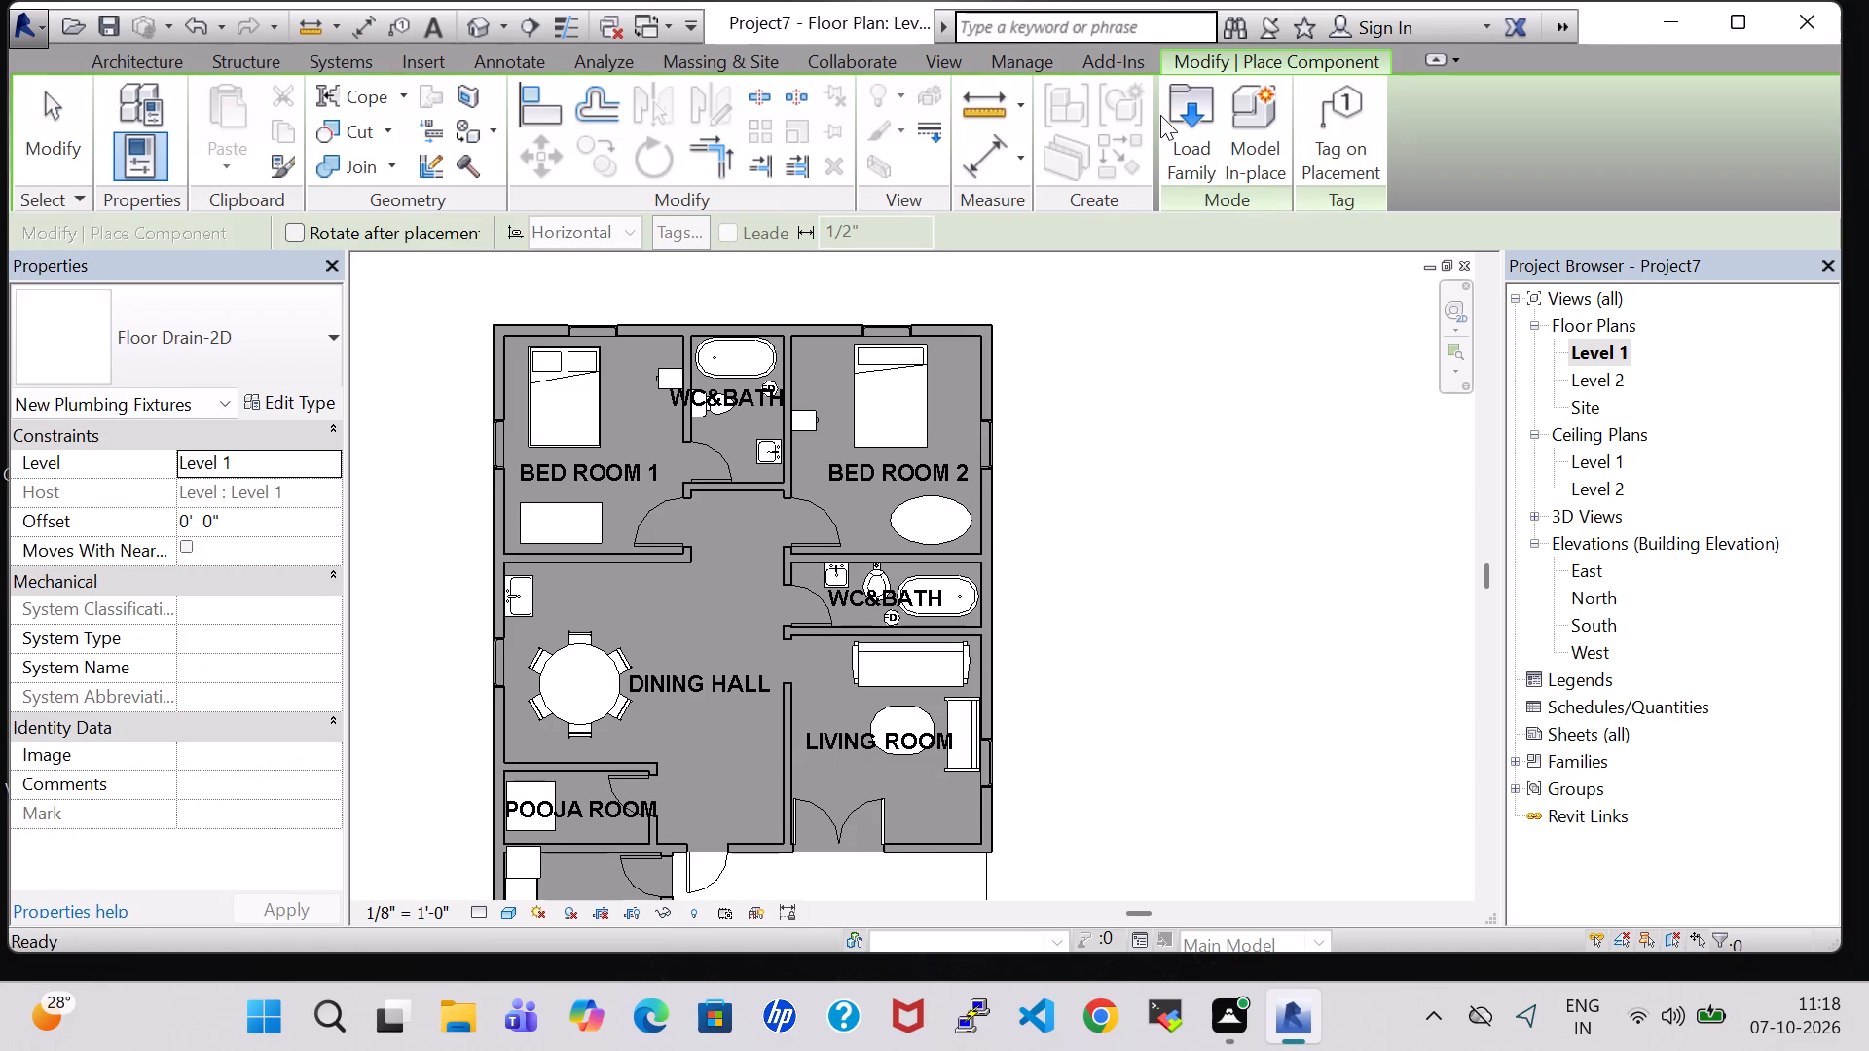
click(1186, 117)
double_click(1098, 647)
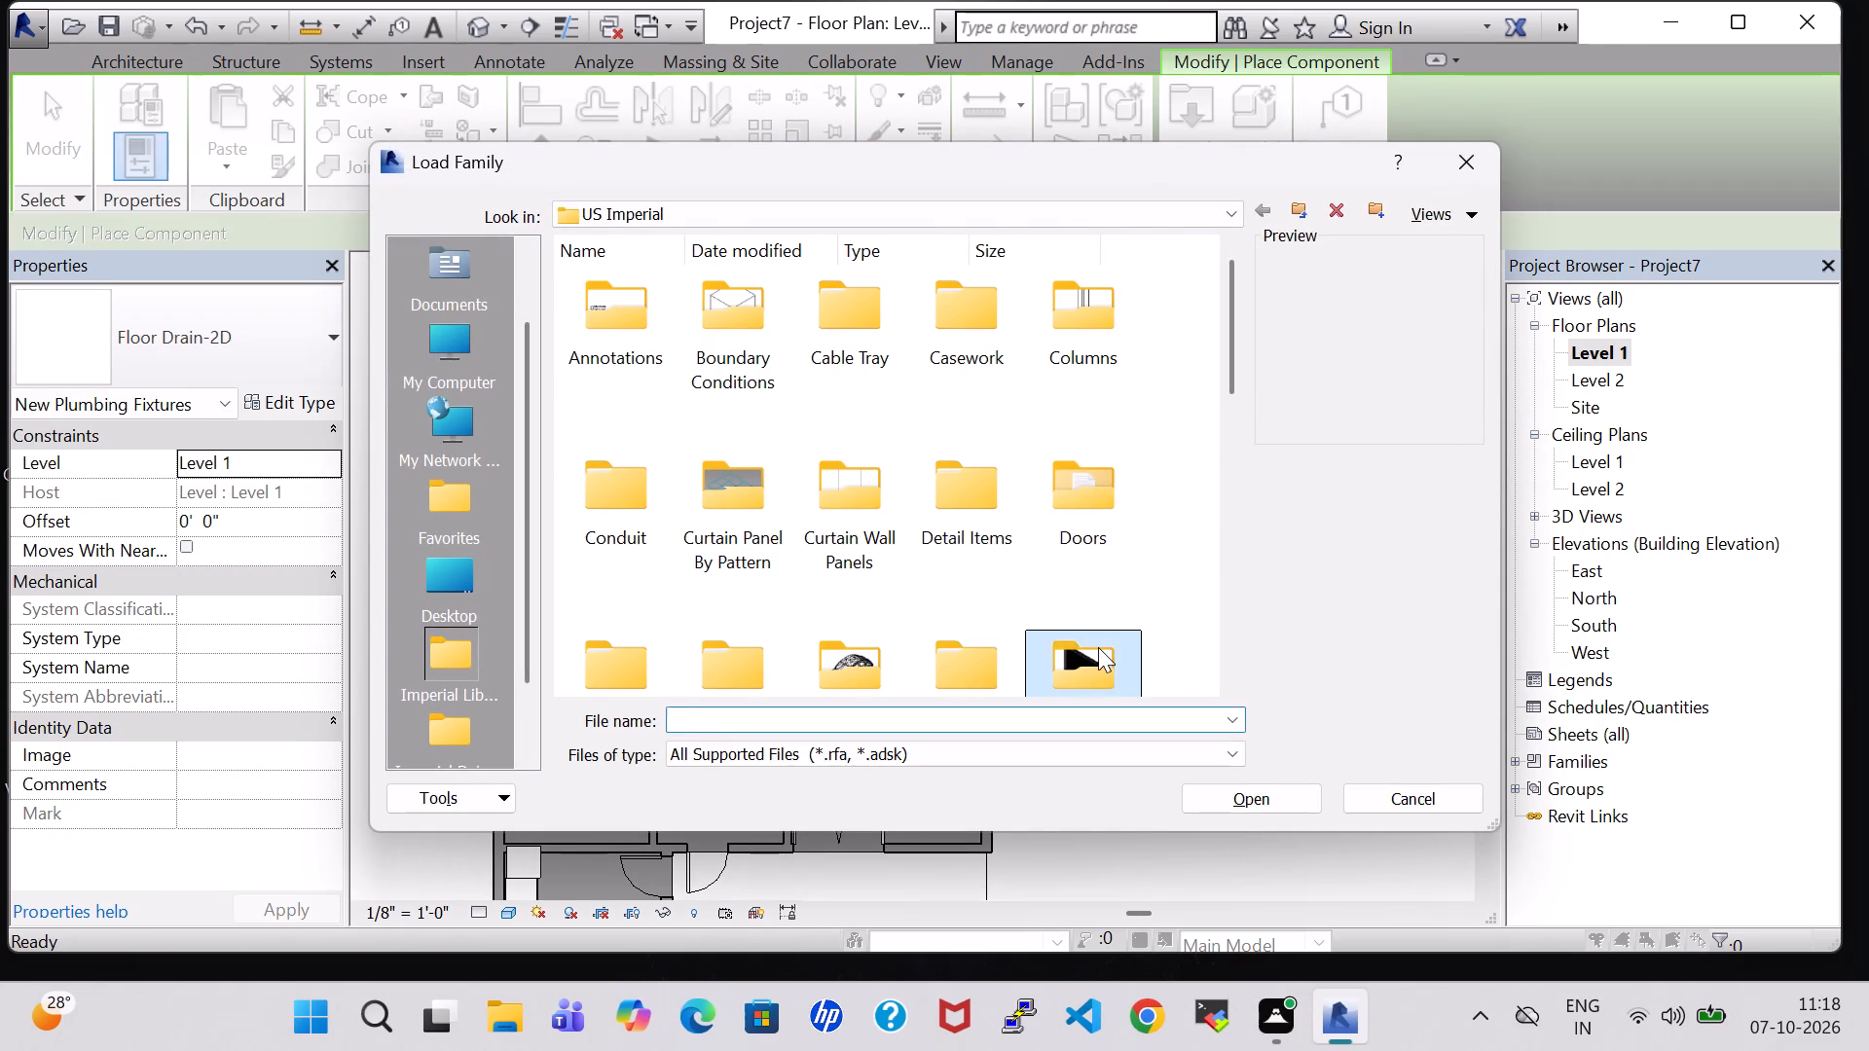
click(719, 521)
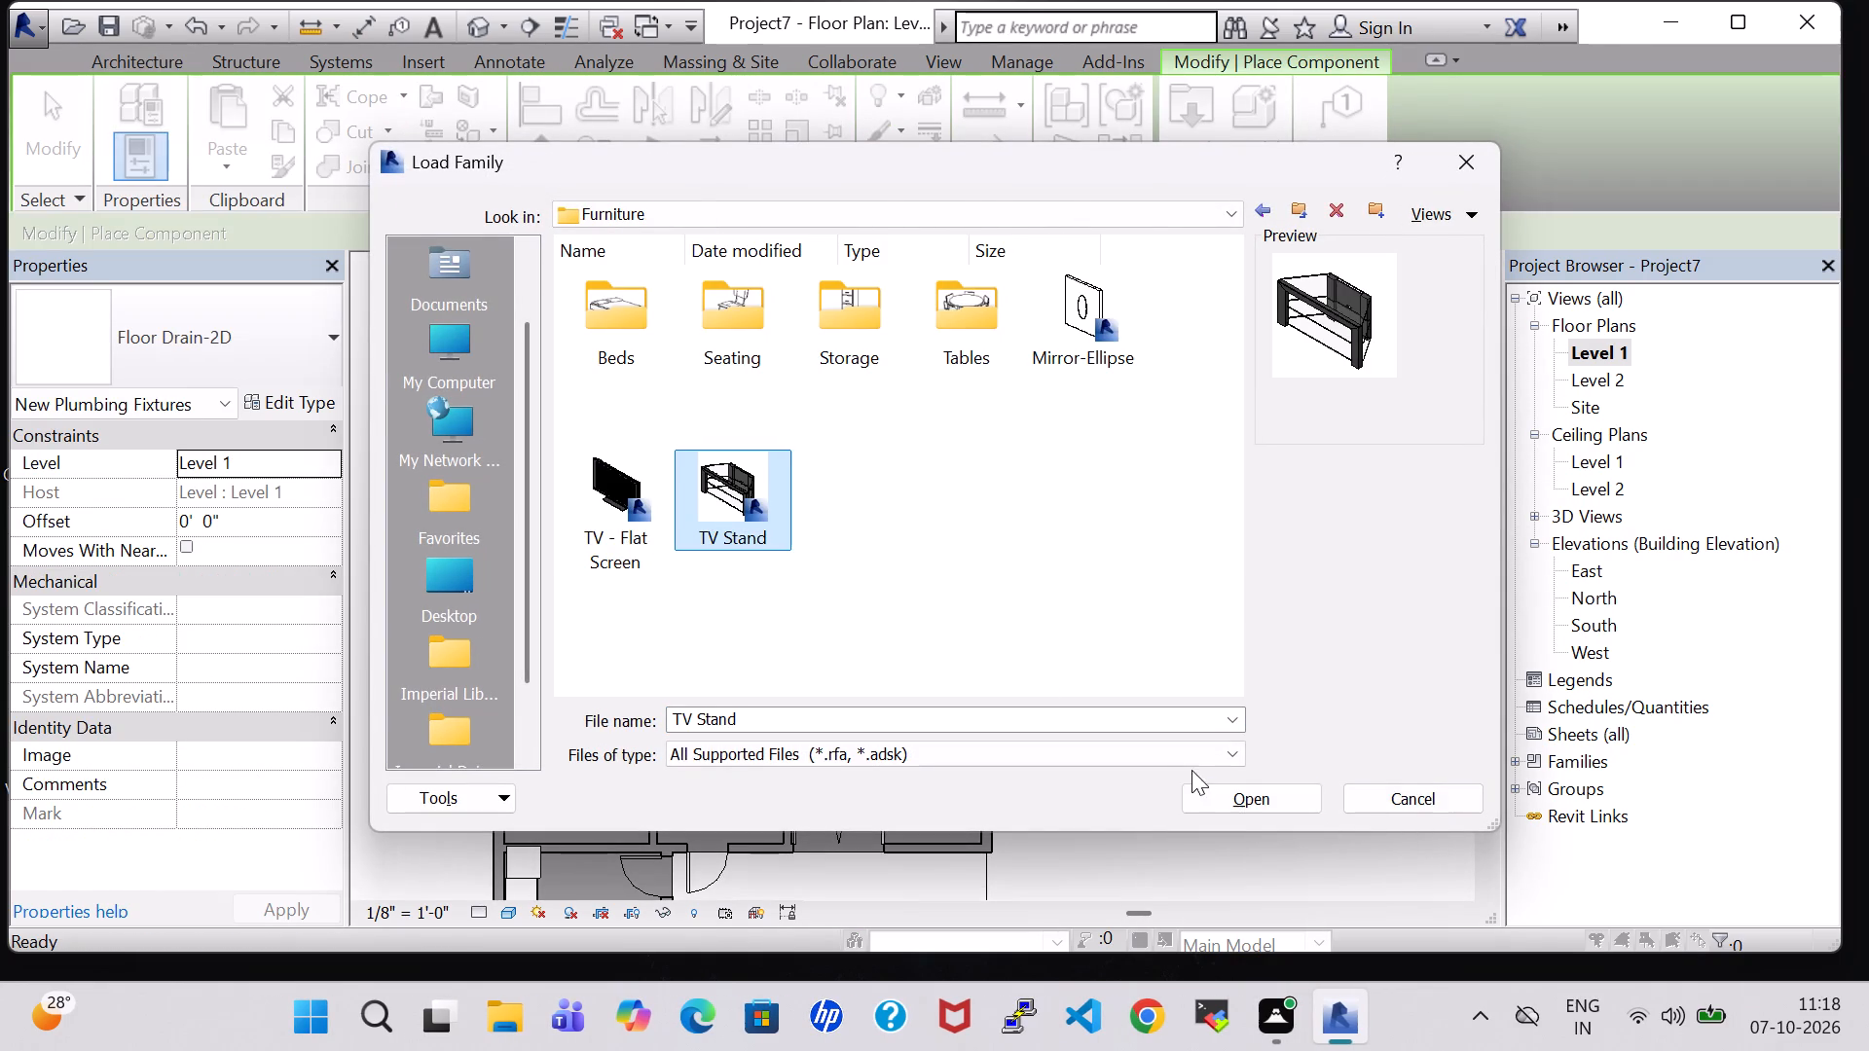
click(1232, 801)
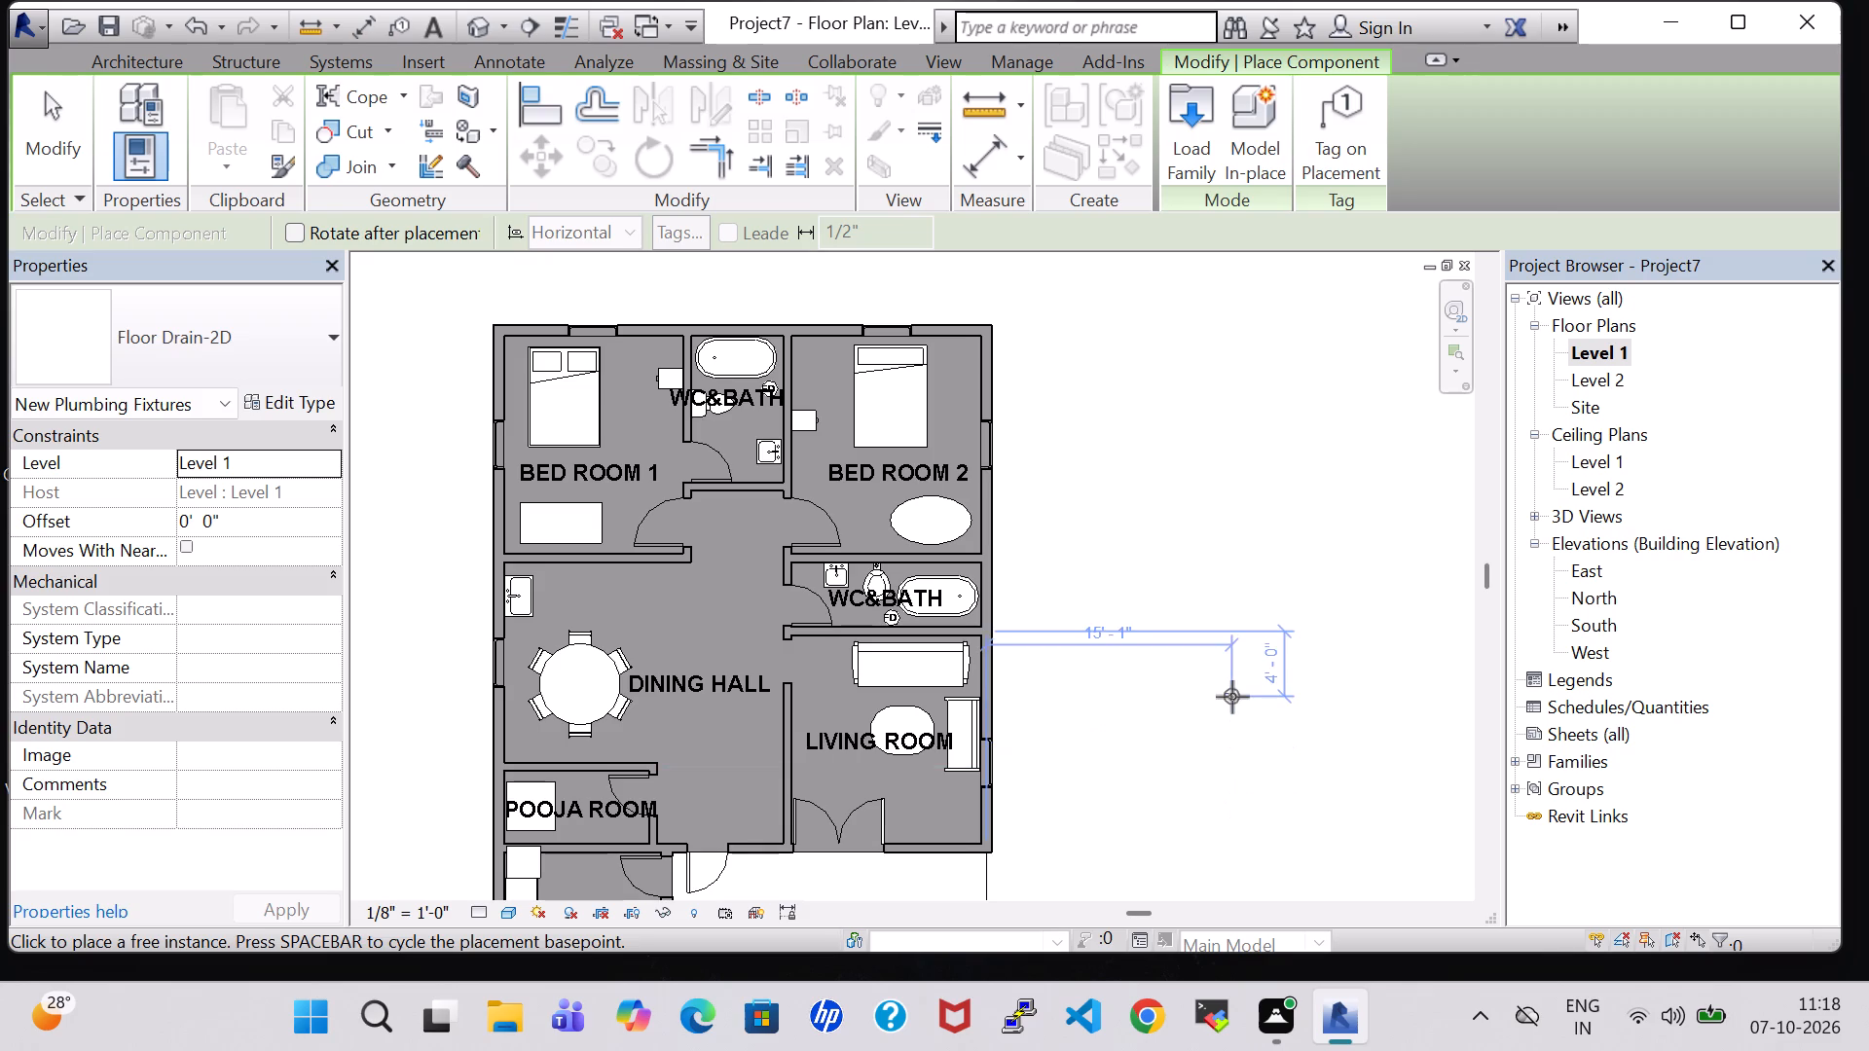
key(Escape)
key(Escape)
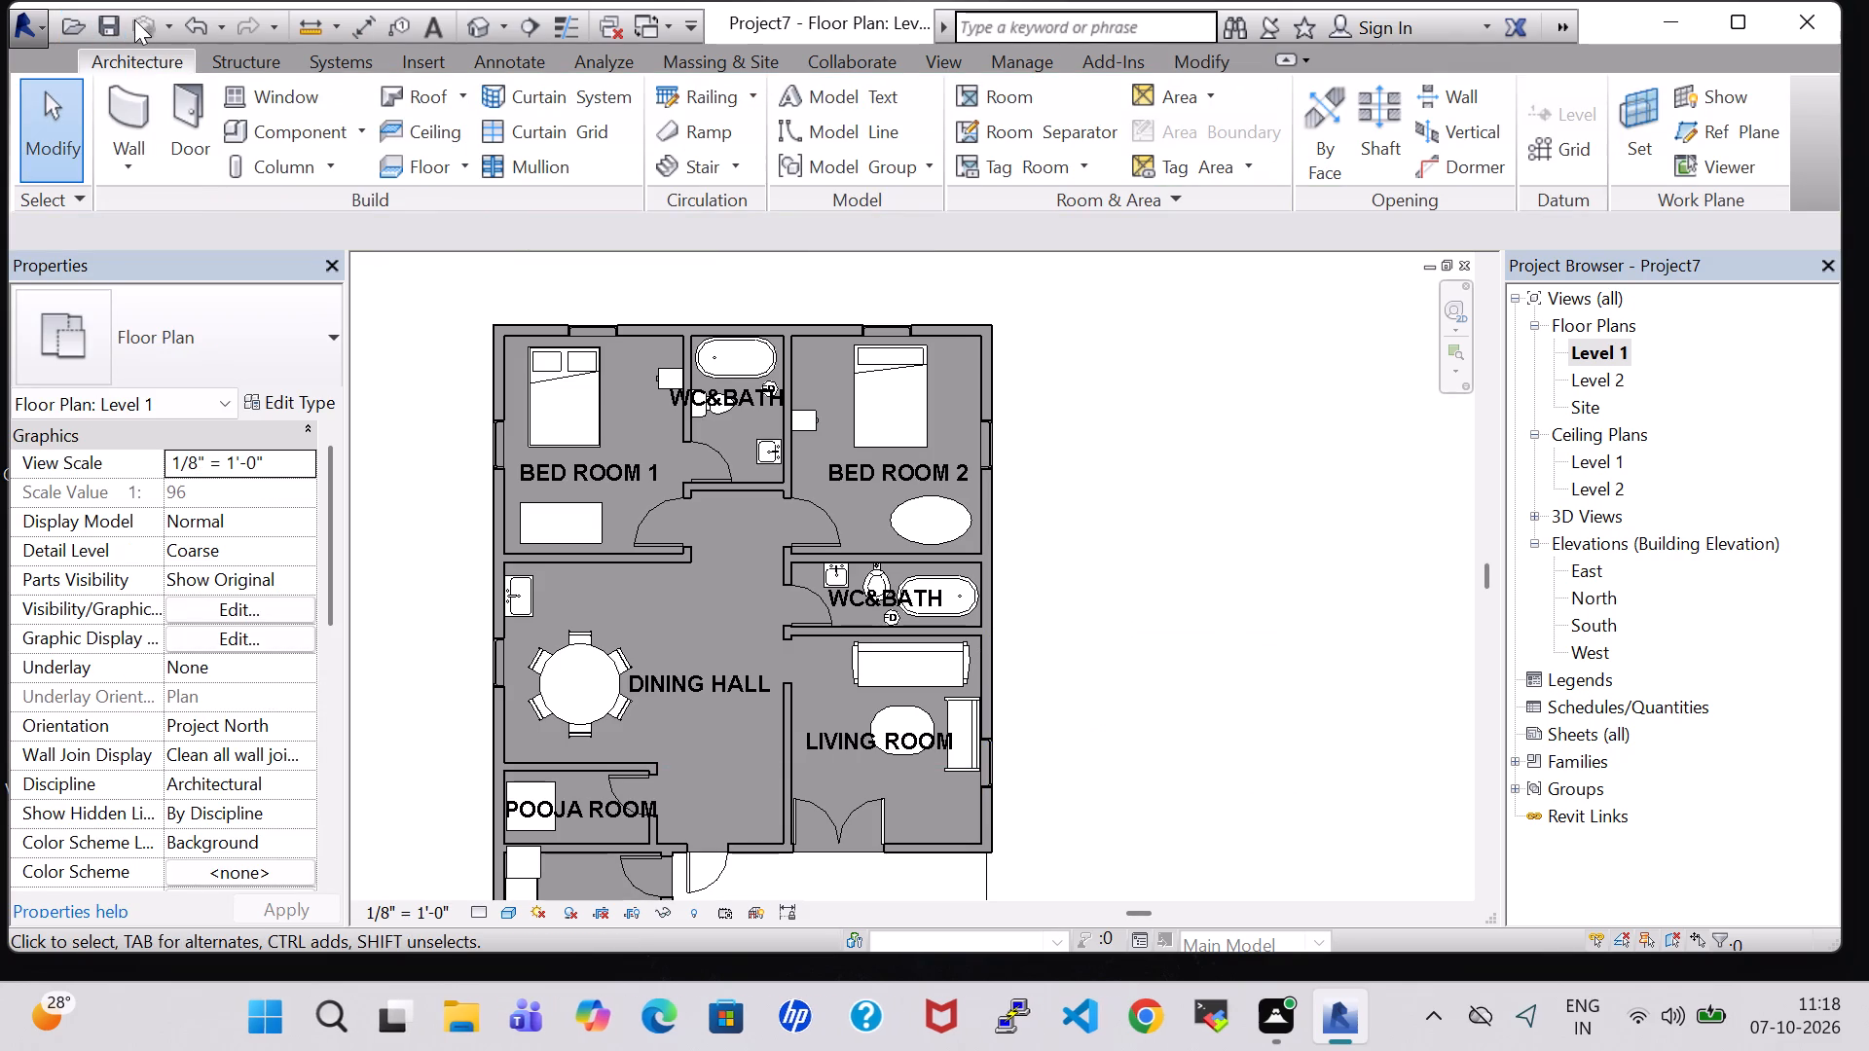
Save the project.
click(120, 19)
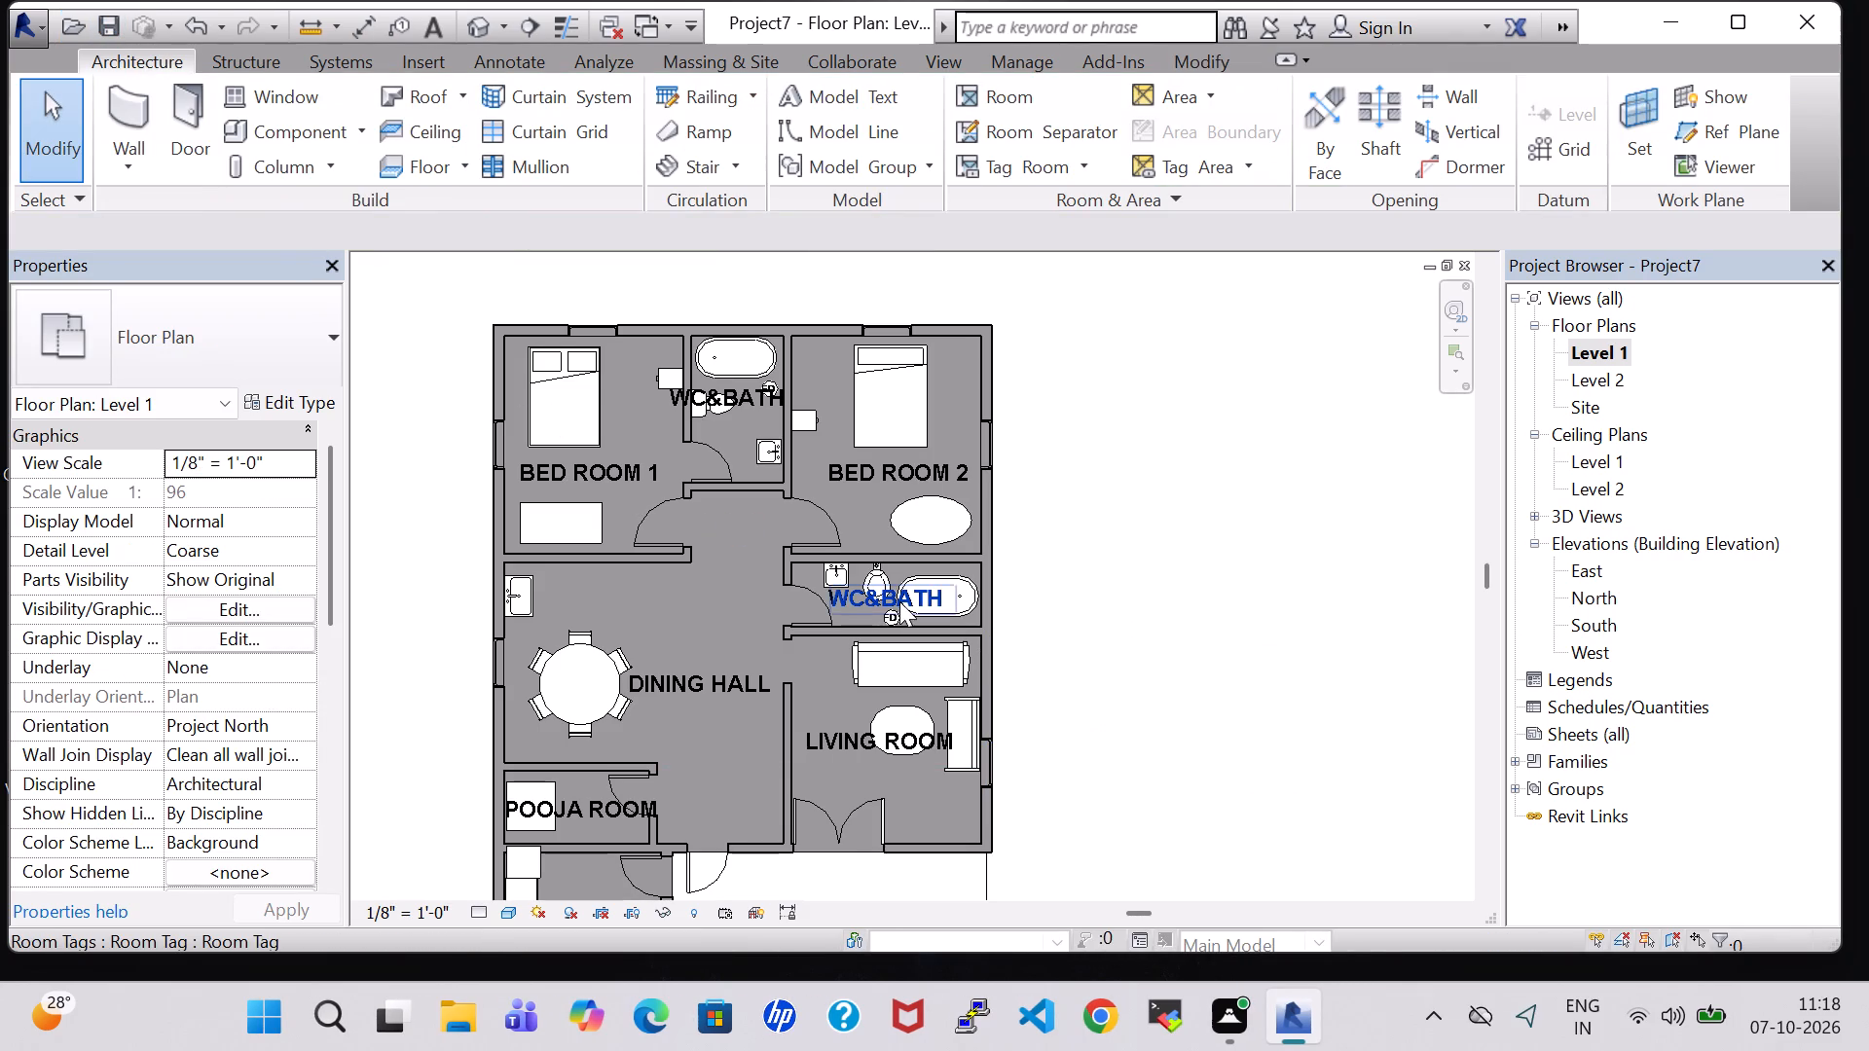
Examine both bathrooms for the floor drains from above in the 3D view, then return to the Level 1 floor plan.
scroll(899, 601, up, 9)
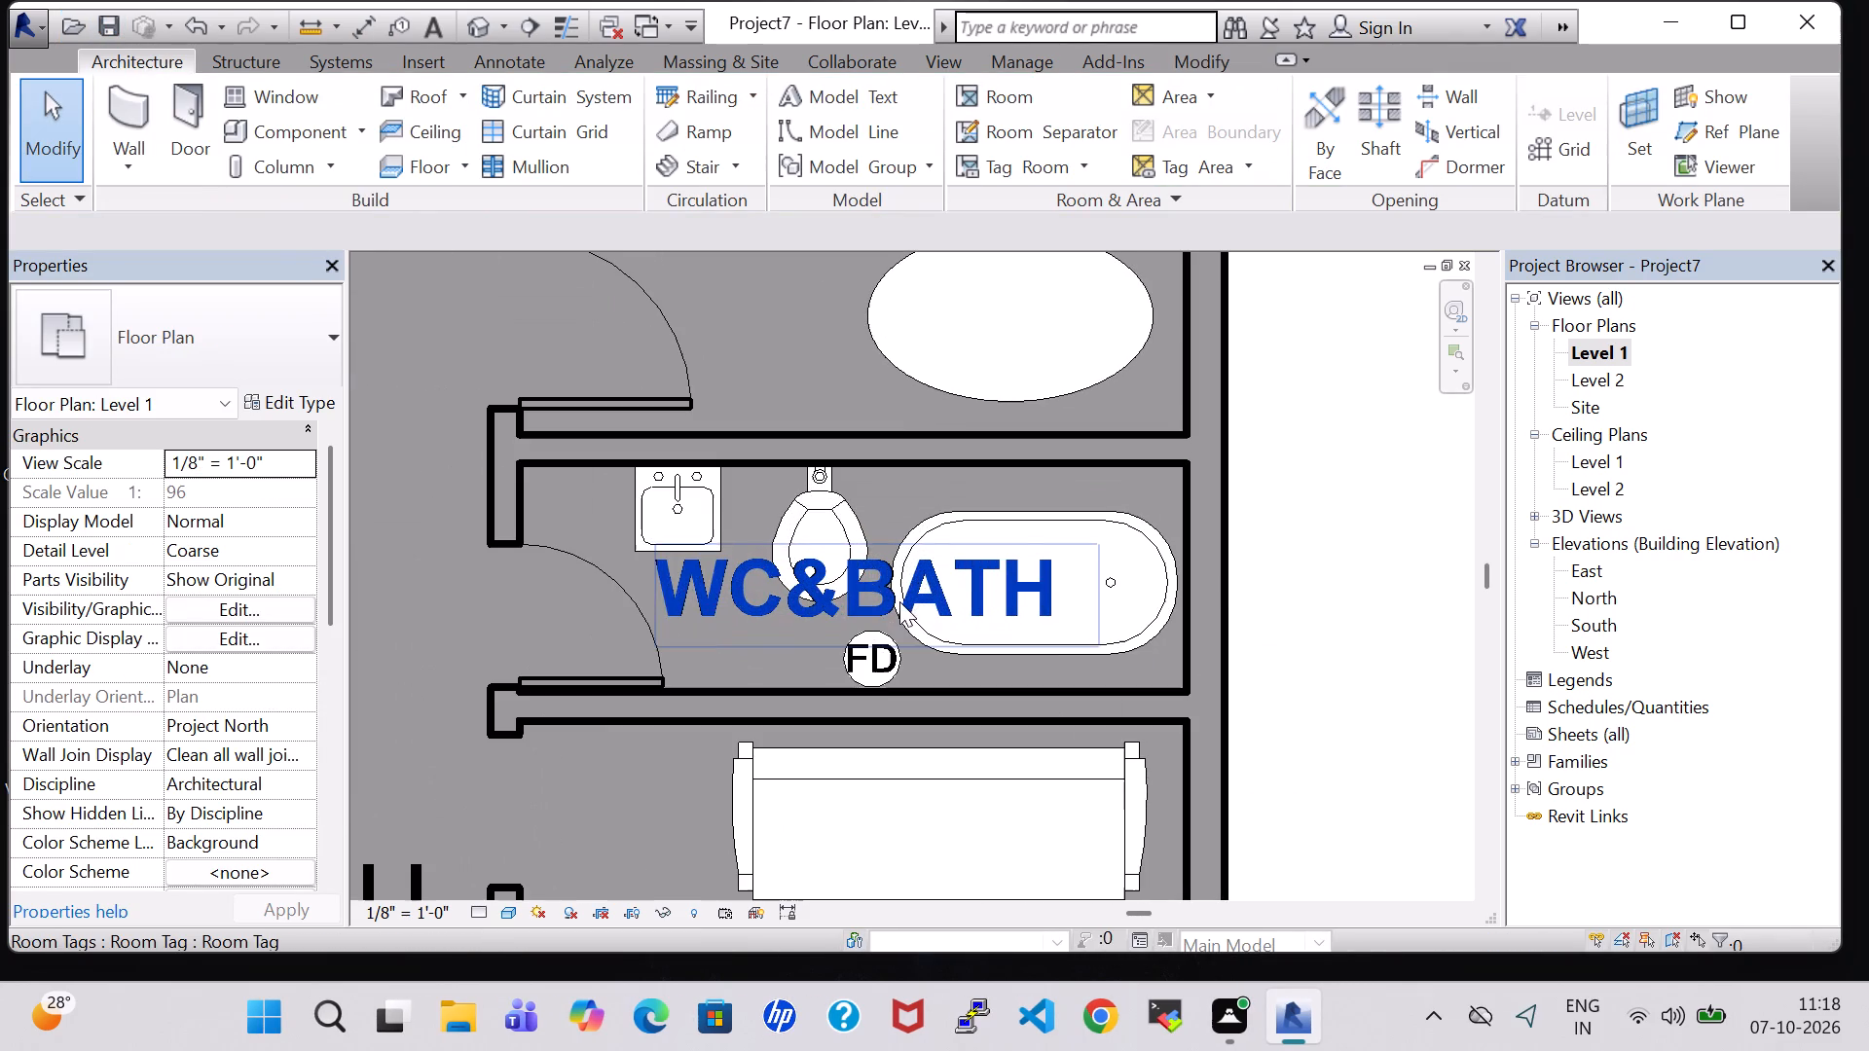
click(476, 28)
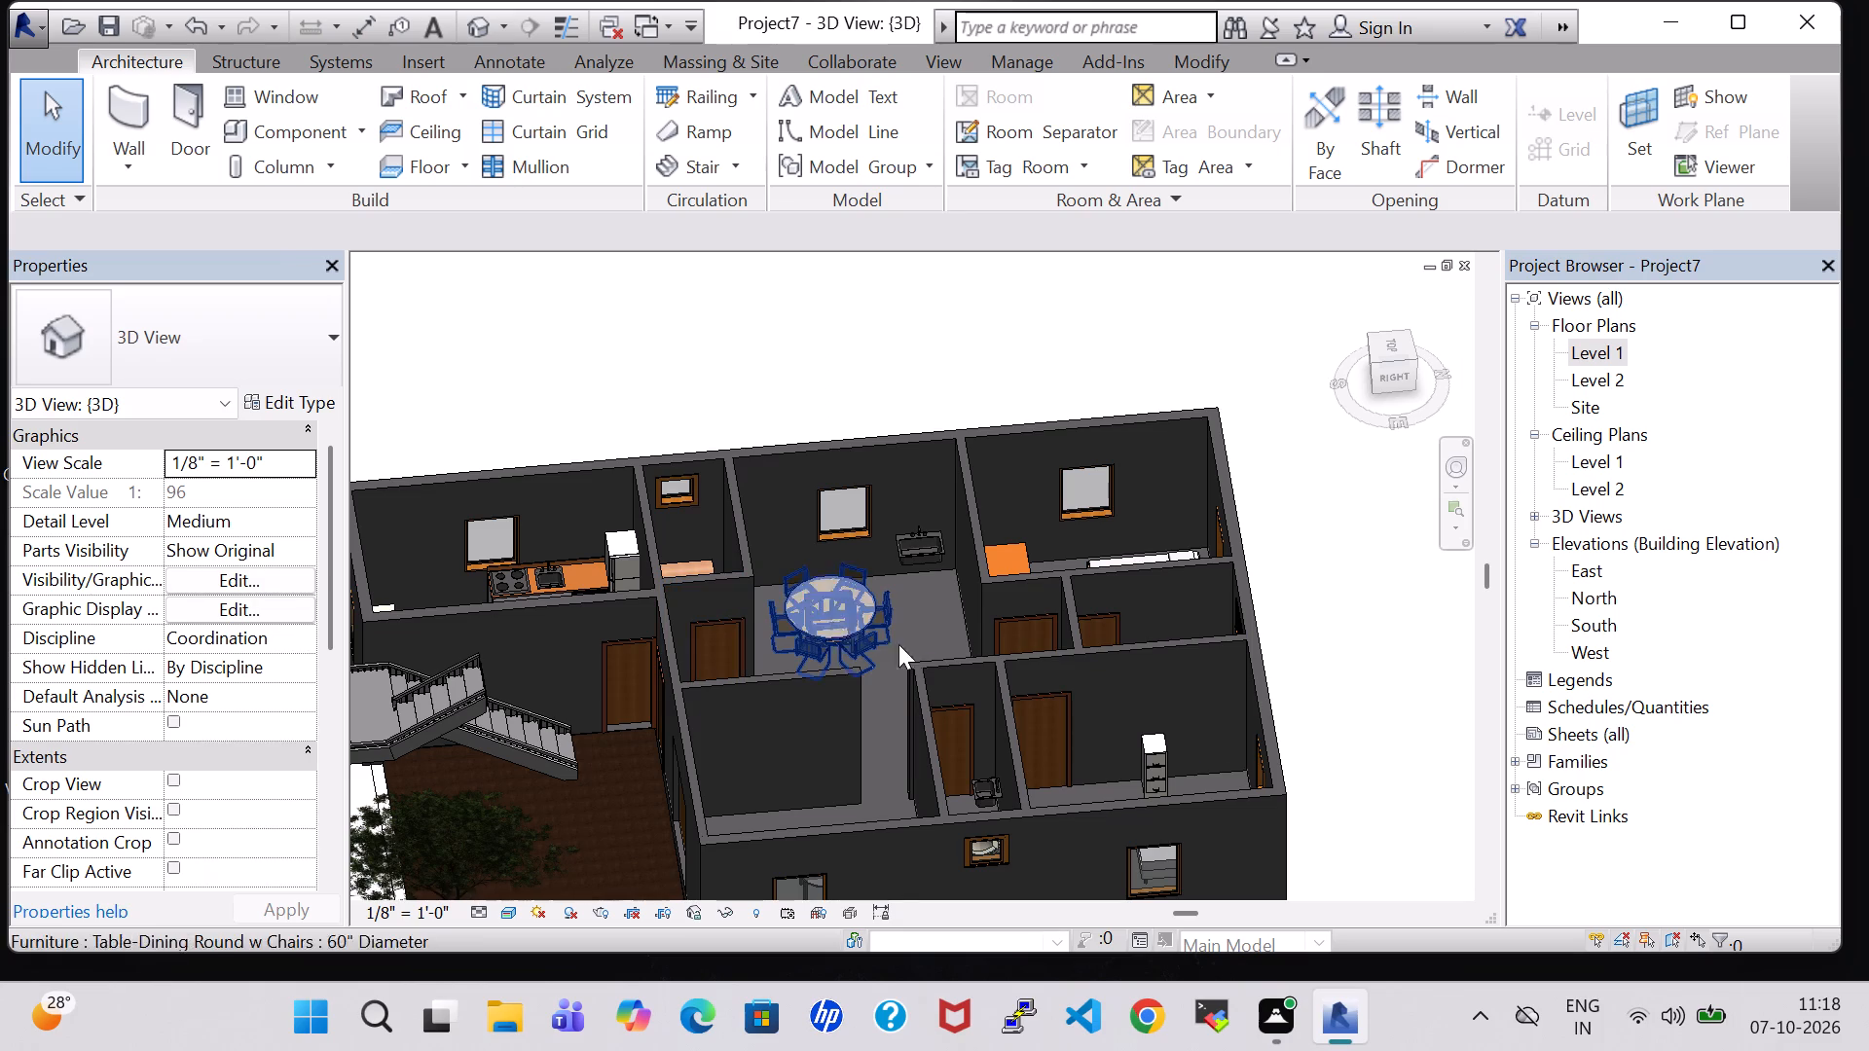
scroll(830, 382, up, 1)
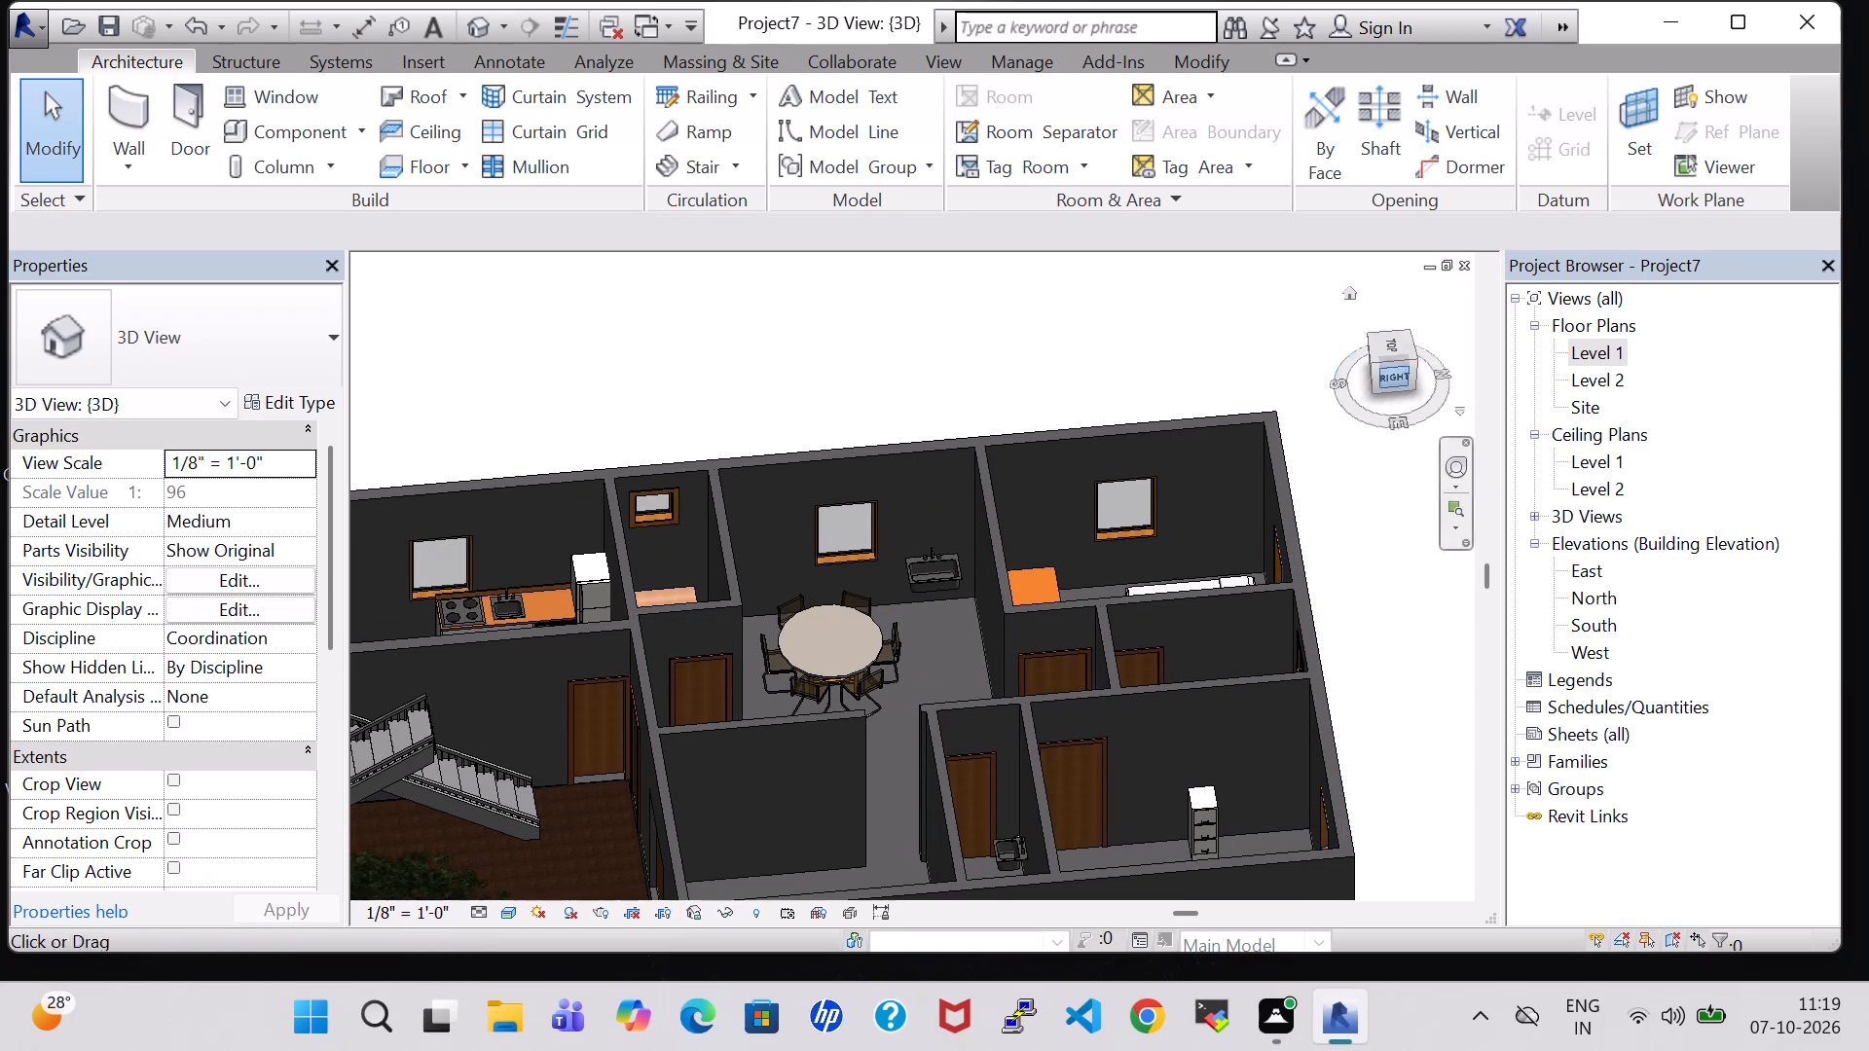
click(1378, 340)
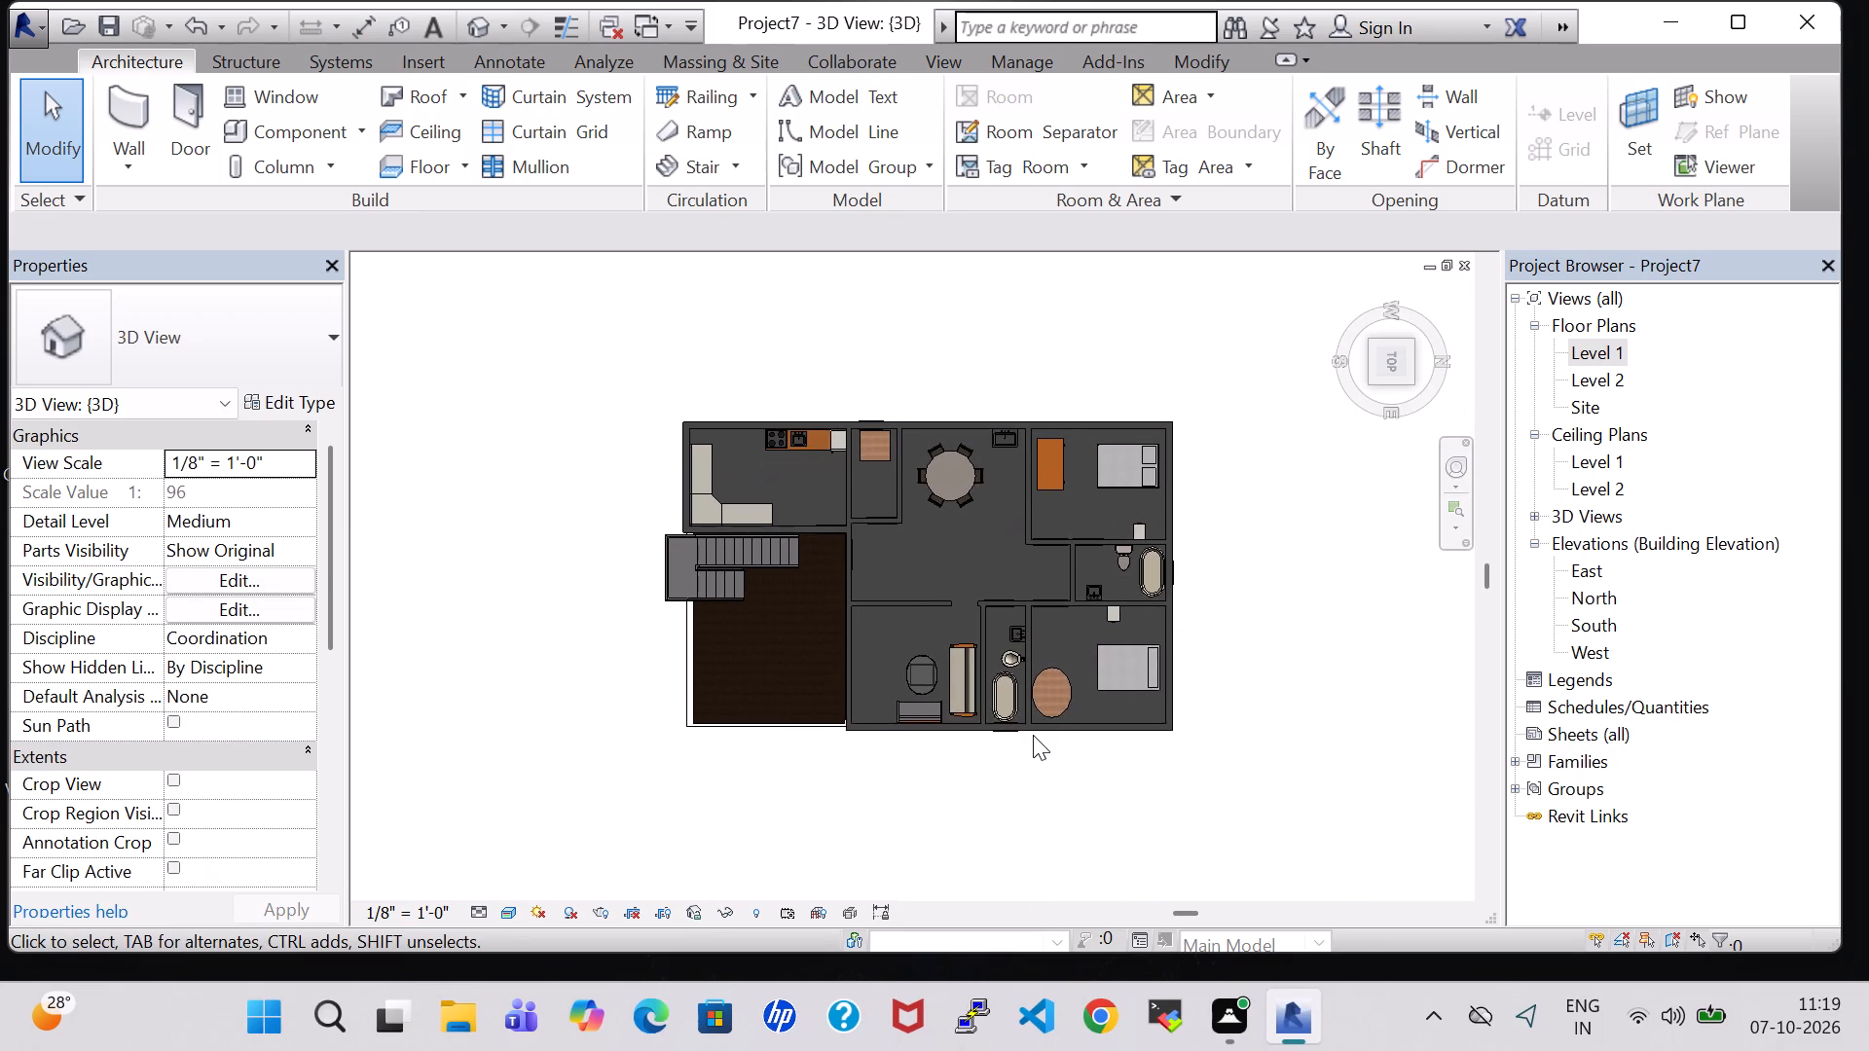
scroll(1033, 710, up, 13)
middle_click(791, 408)
scroll(798, 409, up, 1)
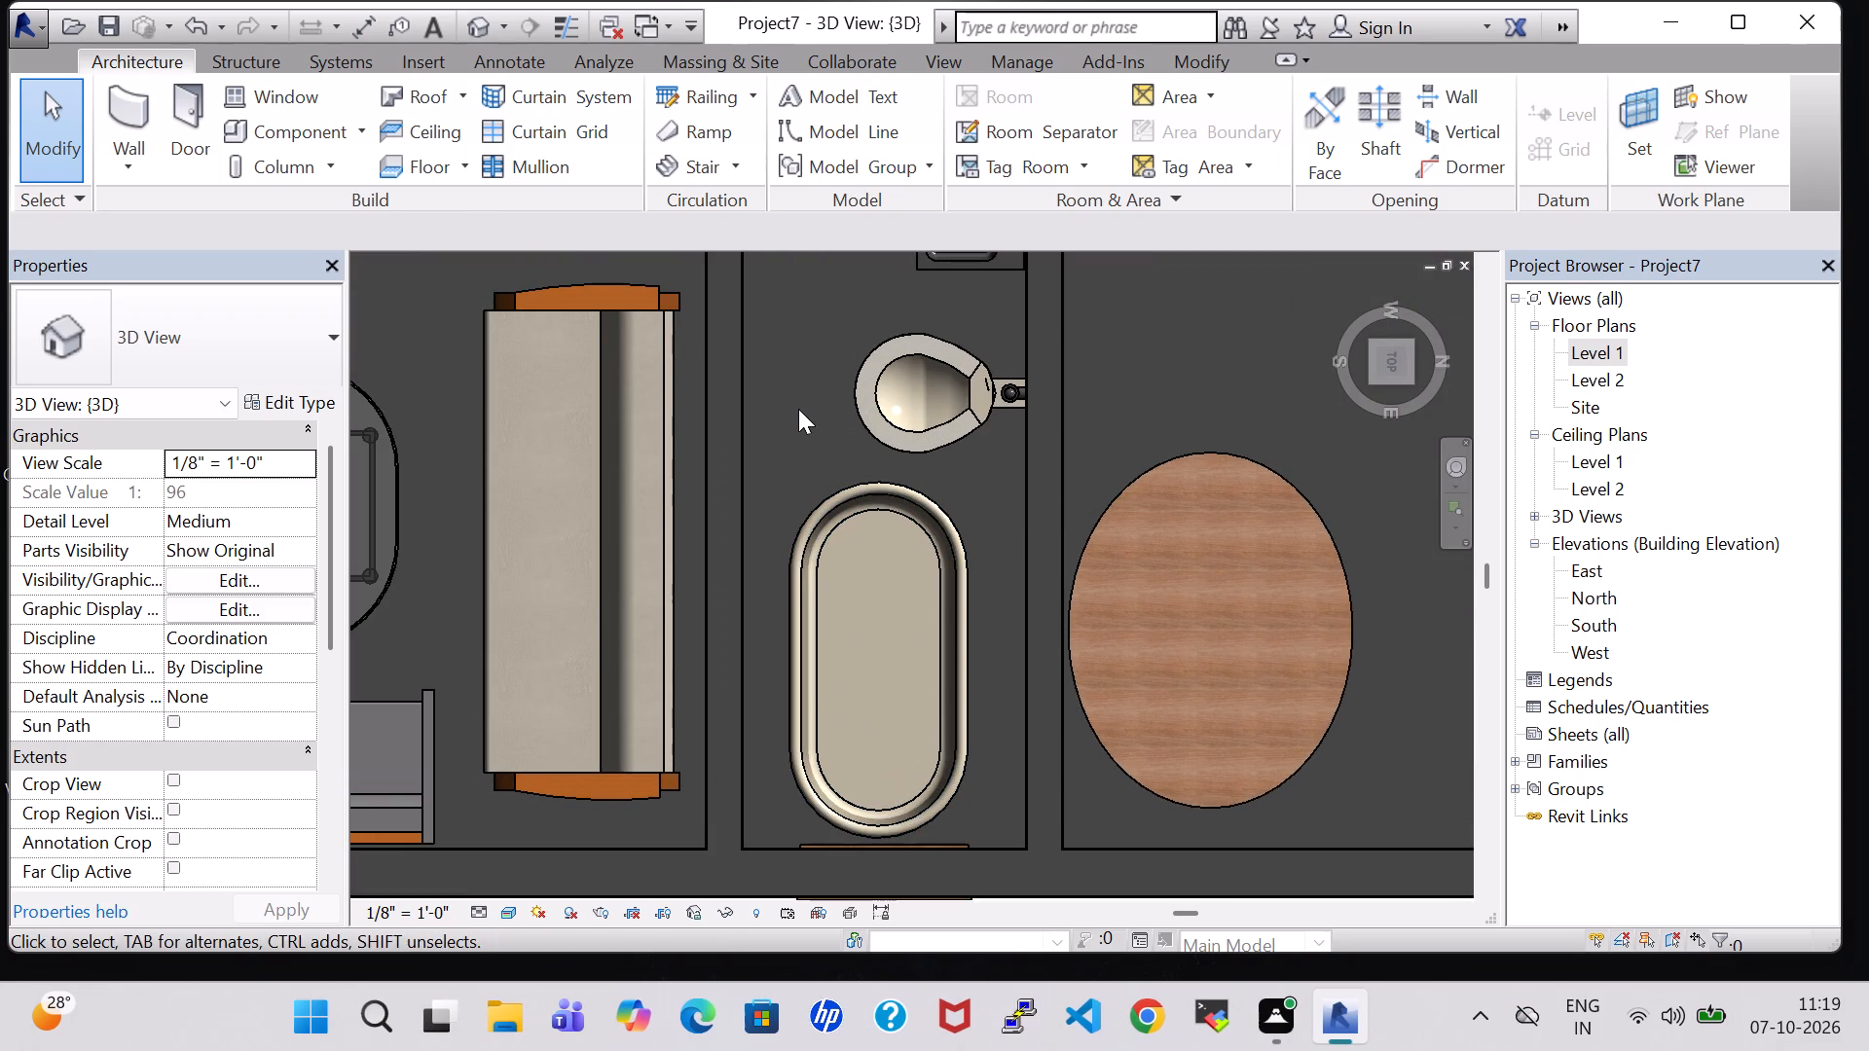
shift+middle_drag(798, 409, 732, 407)
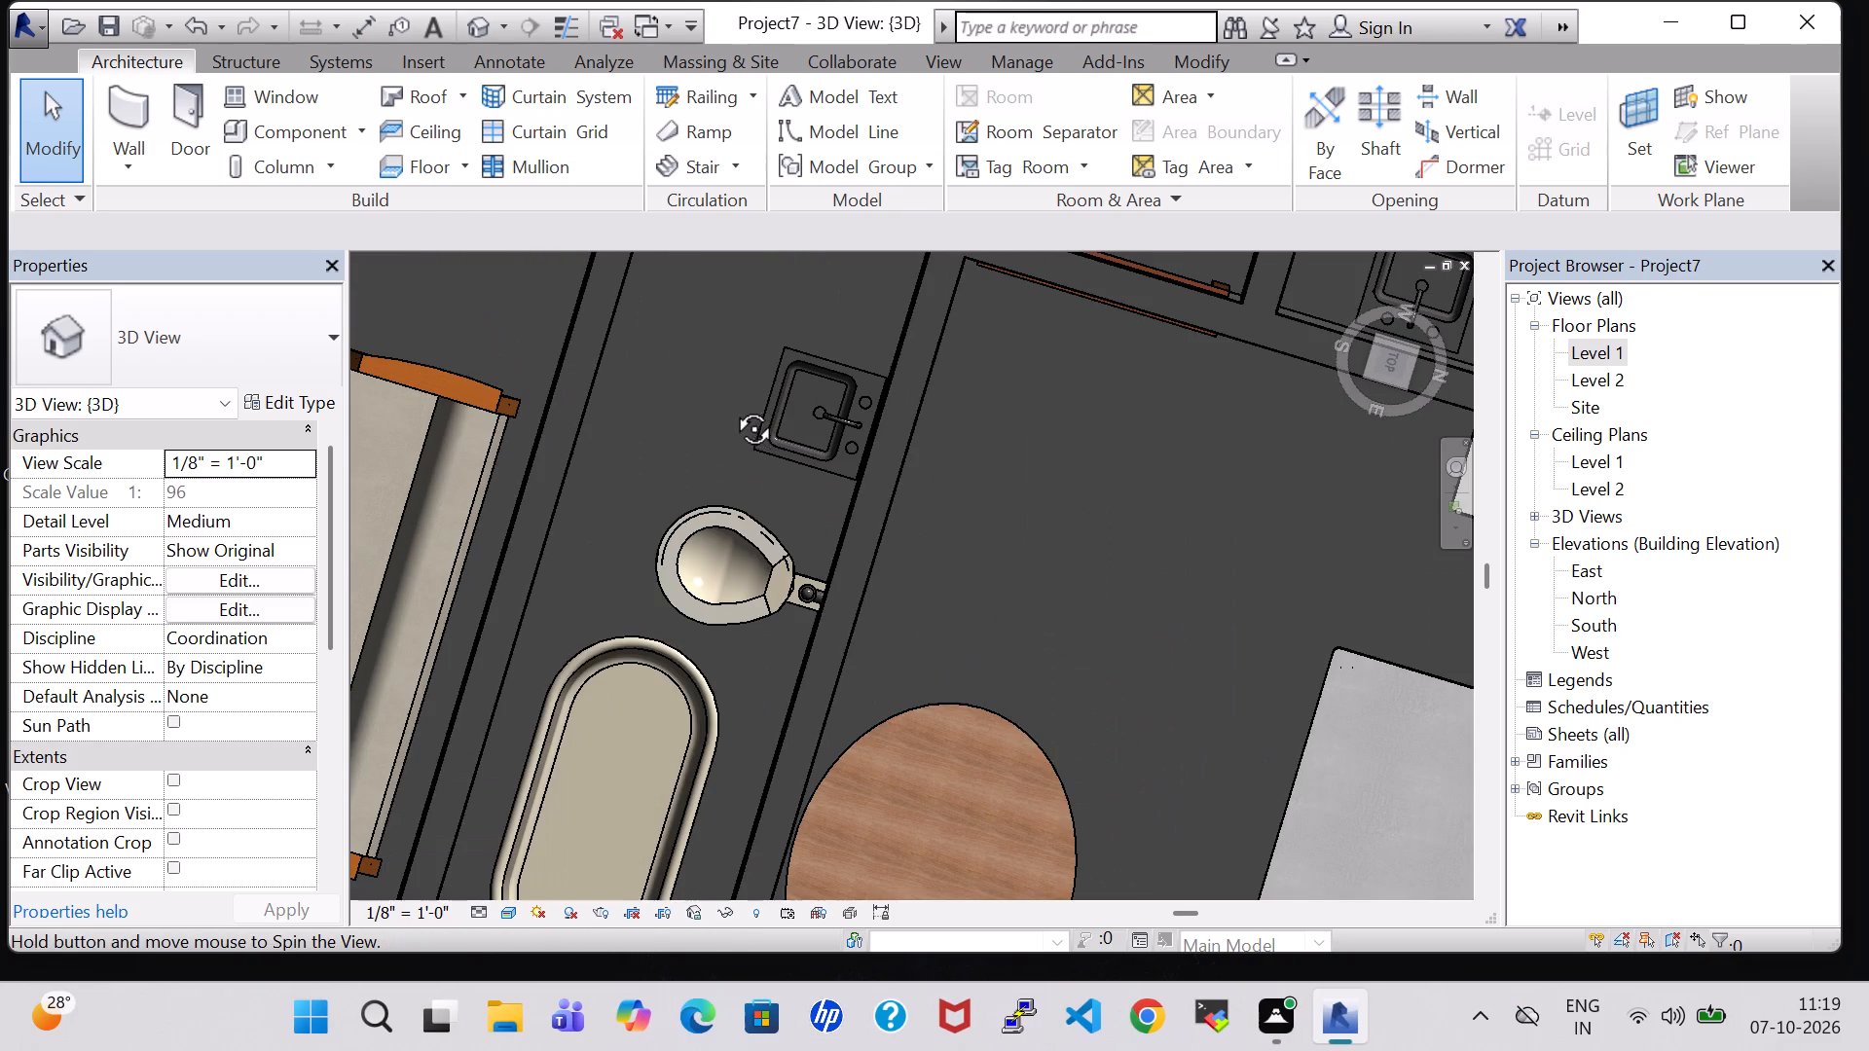
shift+middle_drag(732, 407, 826, 430)
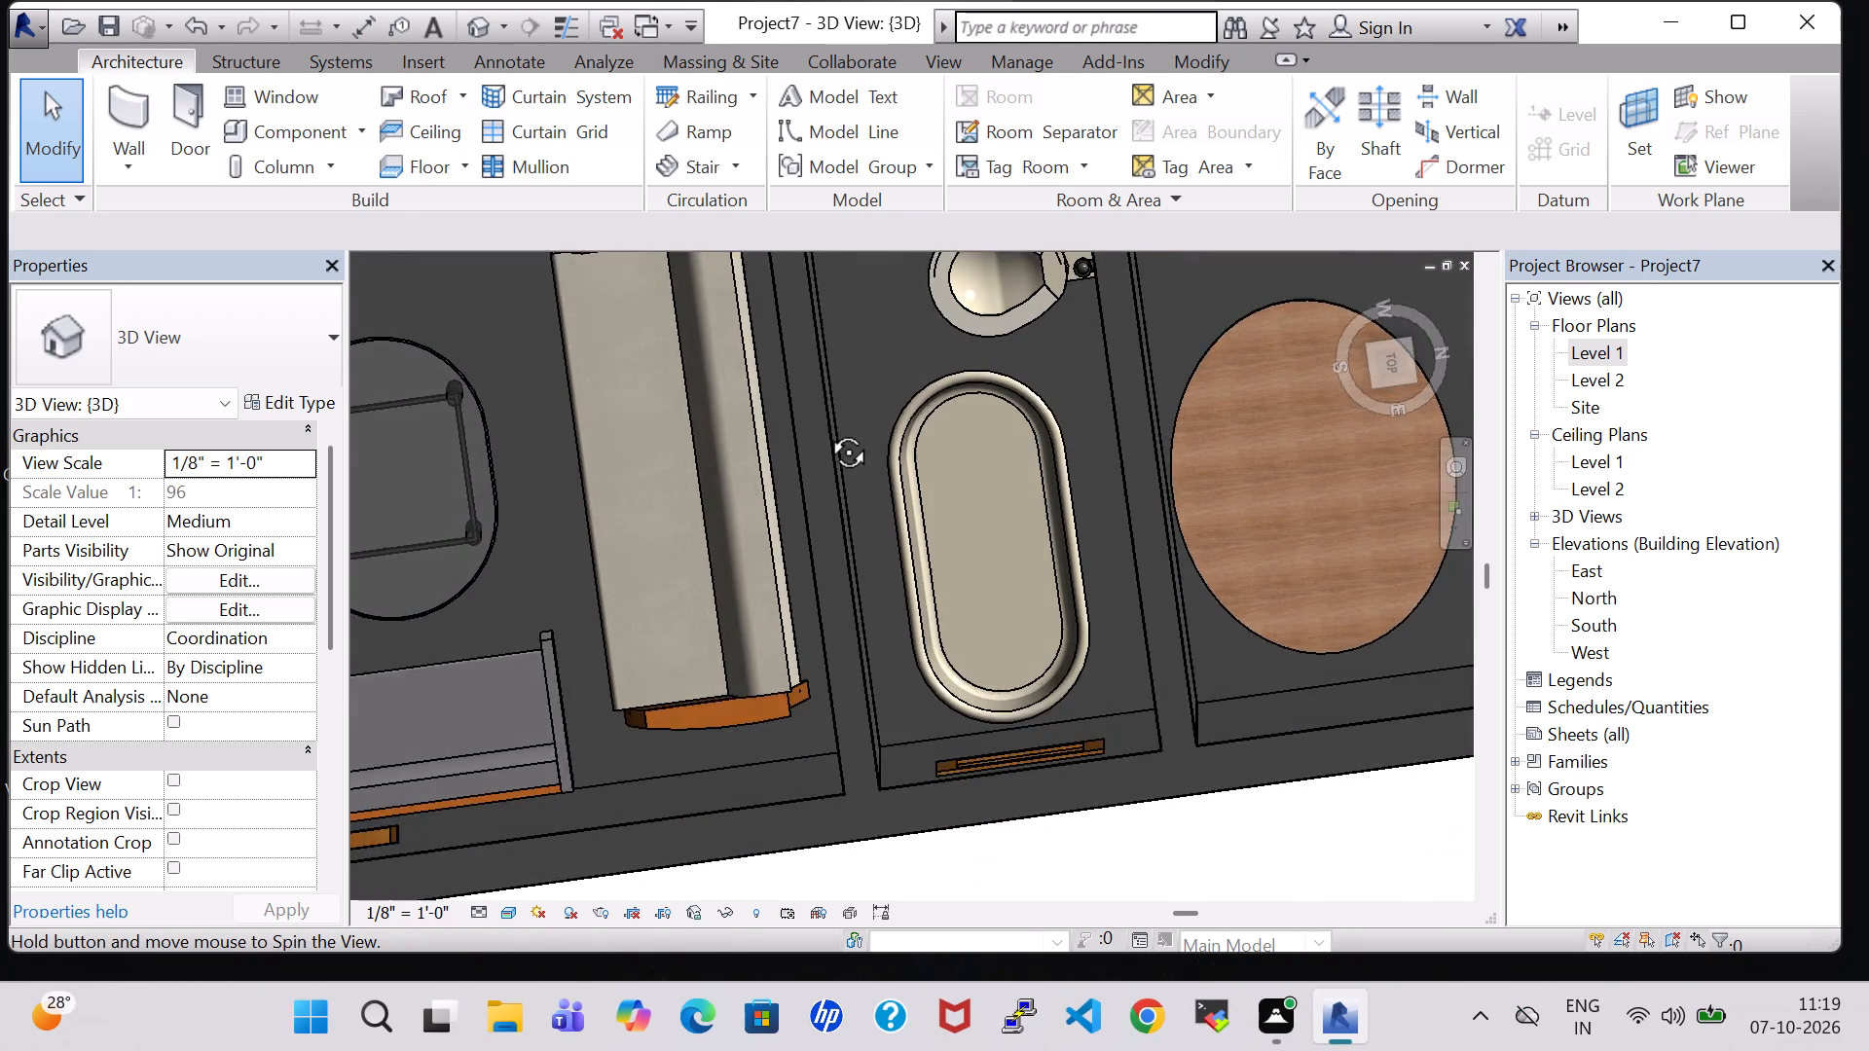
shift+middle_drag(826, 430, 826, 466)
scroll(826, 466, up, 1)
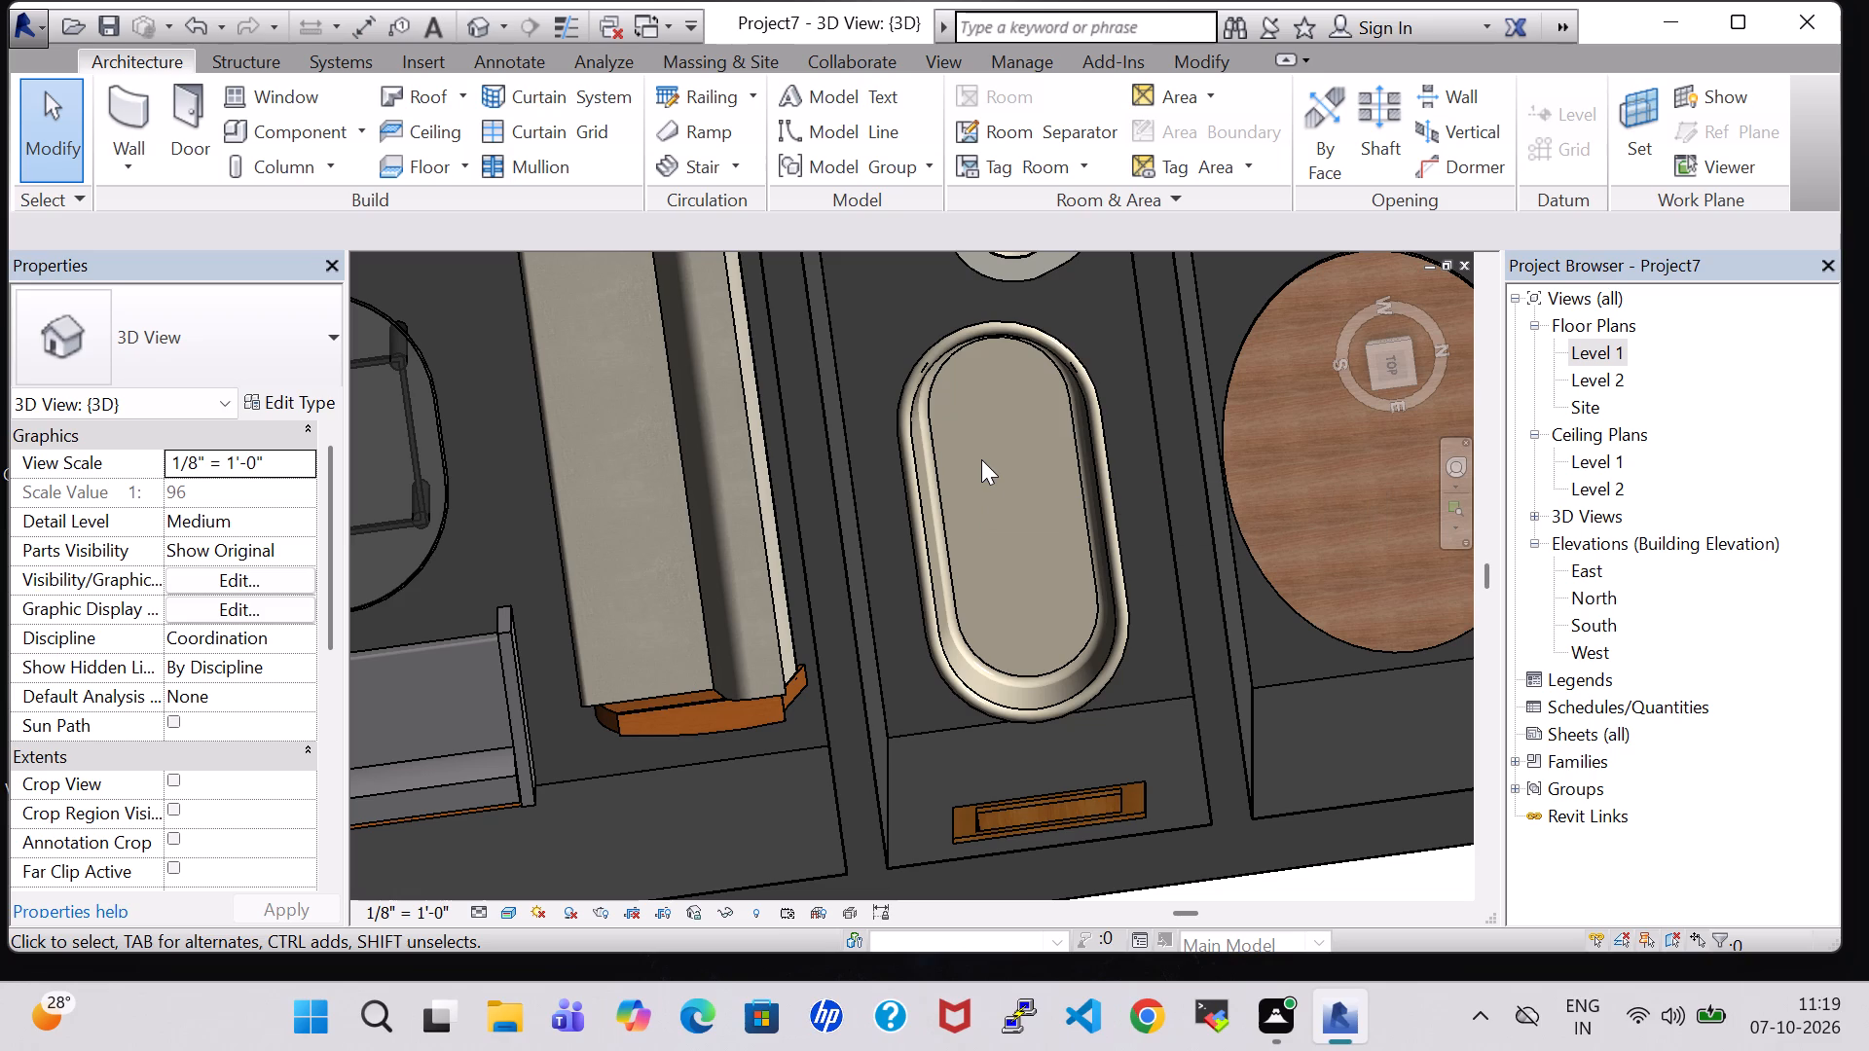
middle_drag(981, 459, 1053, 715)
scroll(1053, 715, up, 1)
scroll(1053, 715, down, 1)
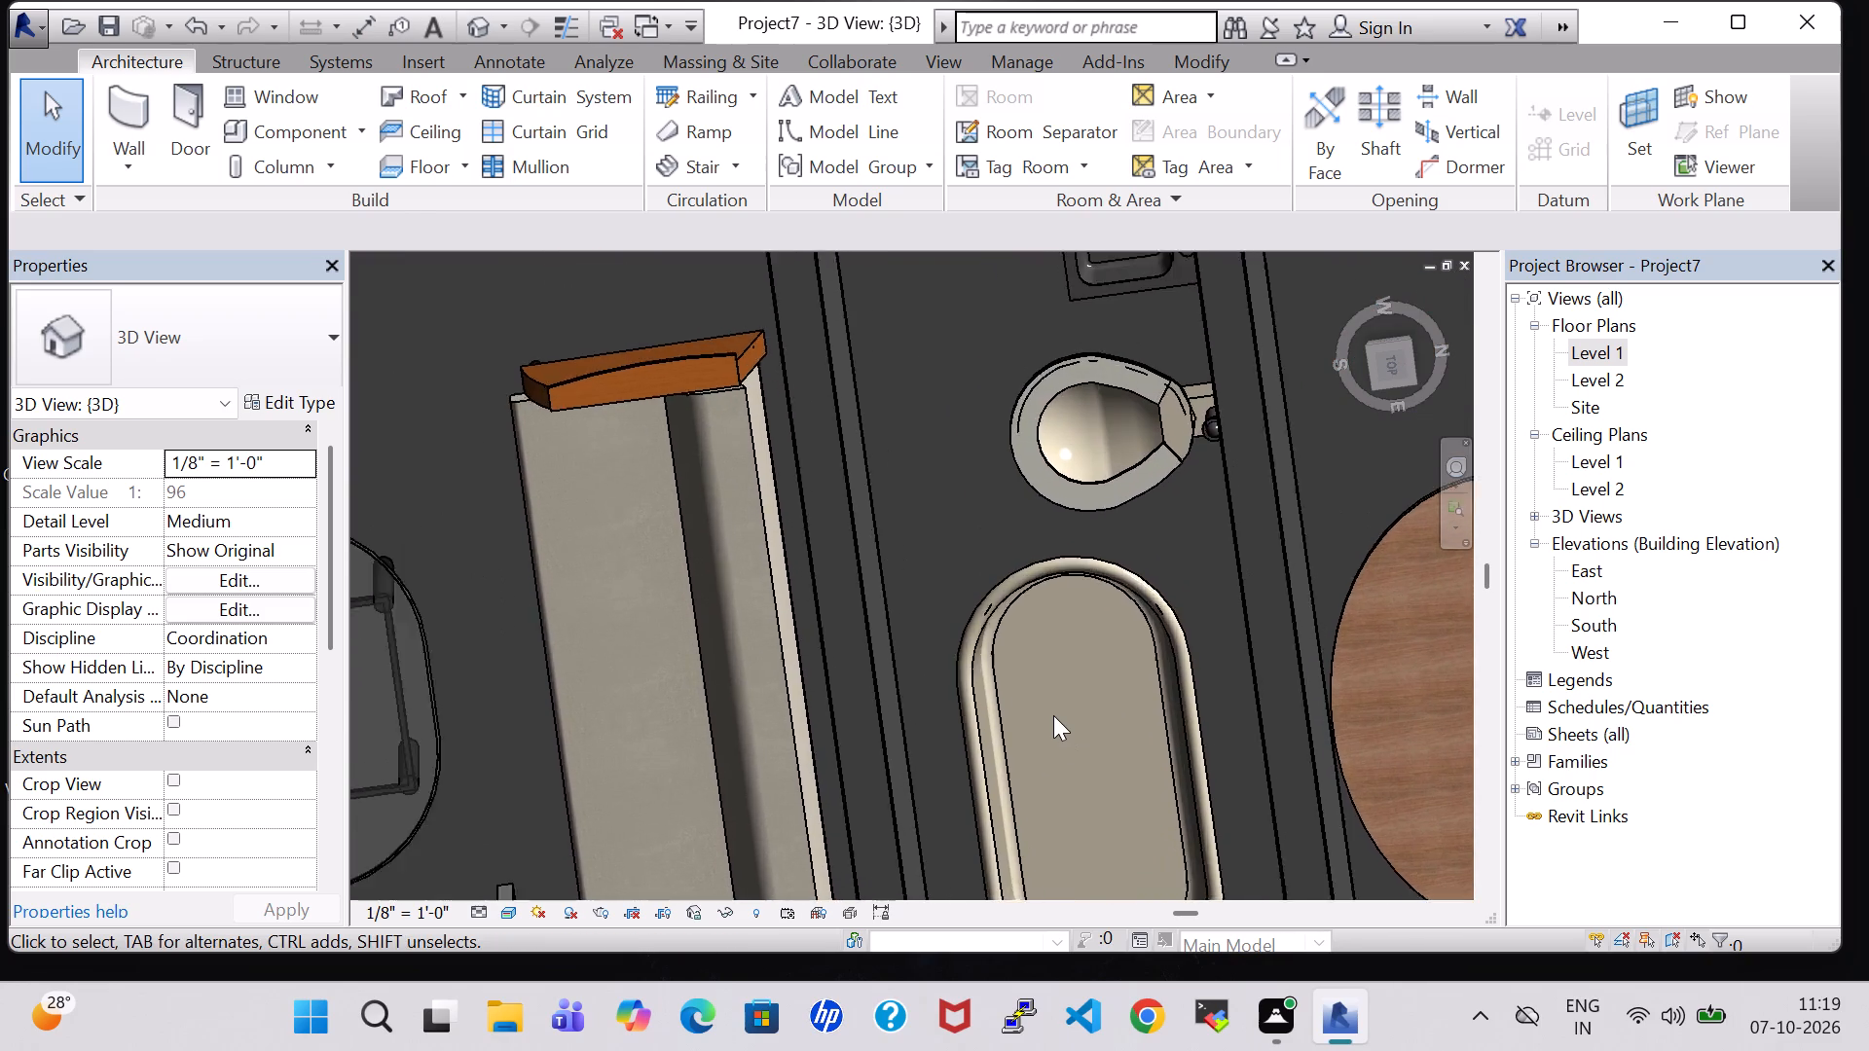
scroll(1053, 715, down, 3)
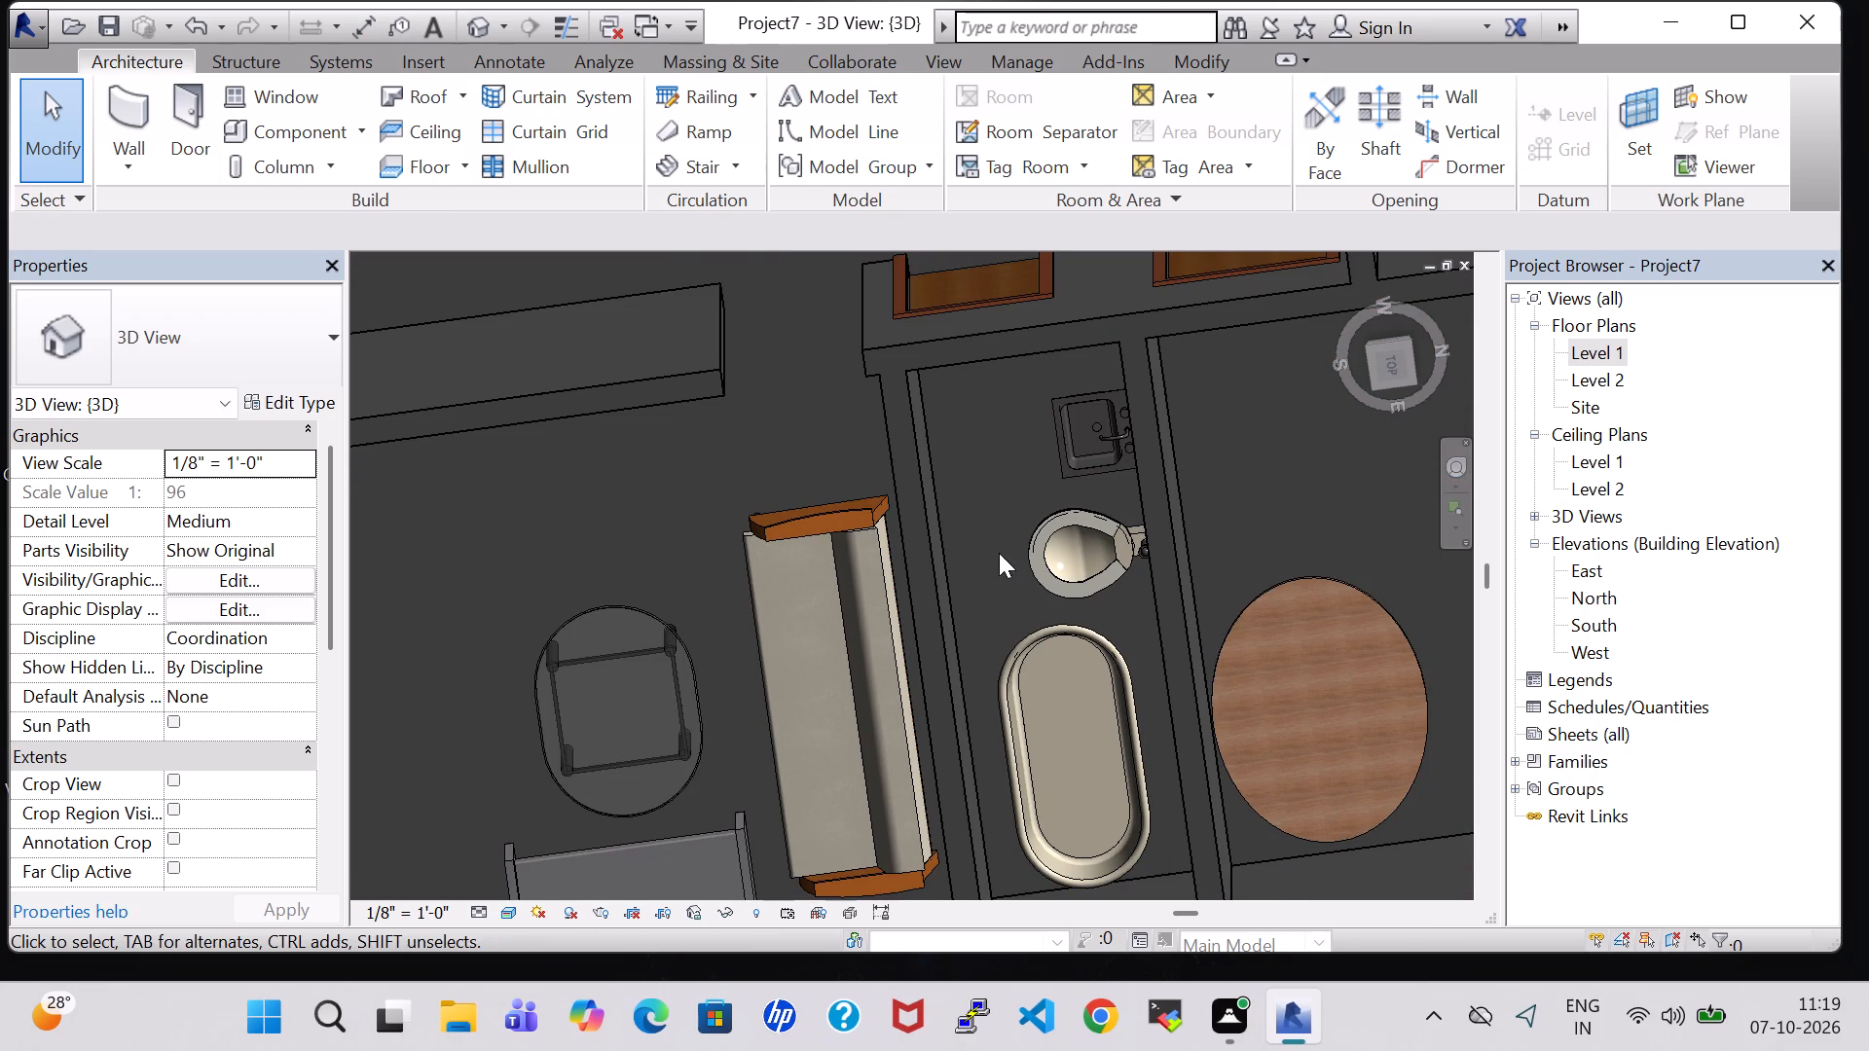
shift+middle_drag(999, 553, 976, 556)
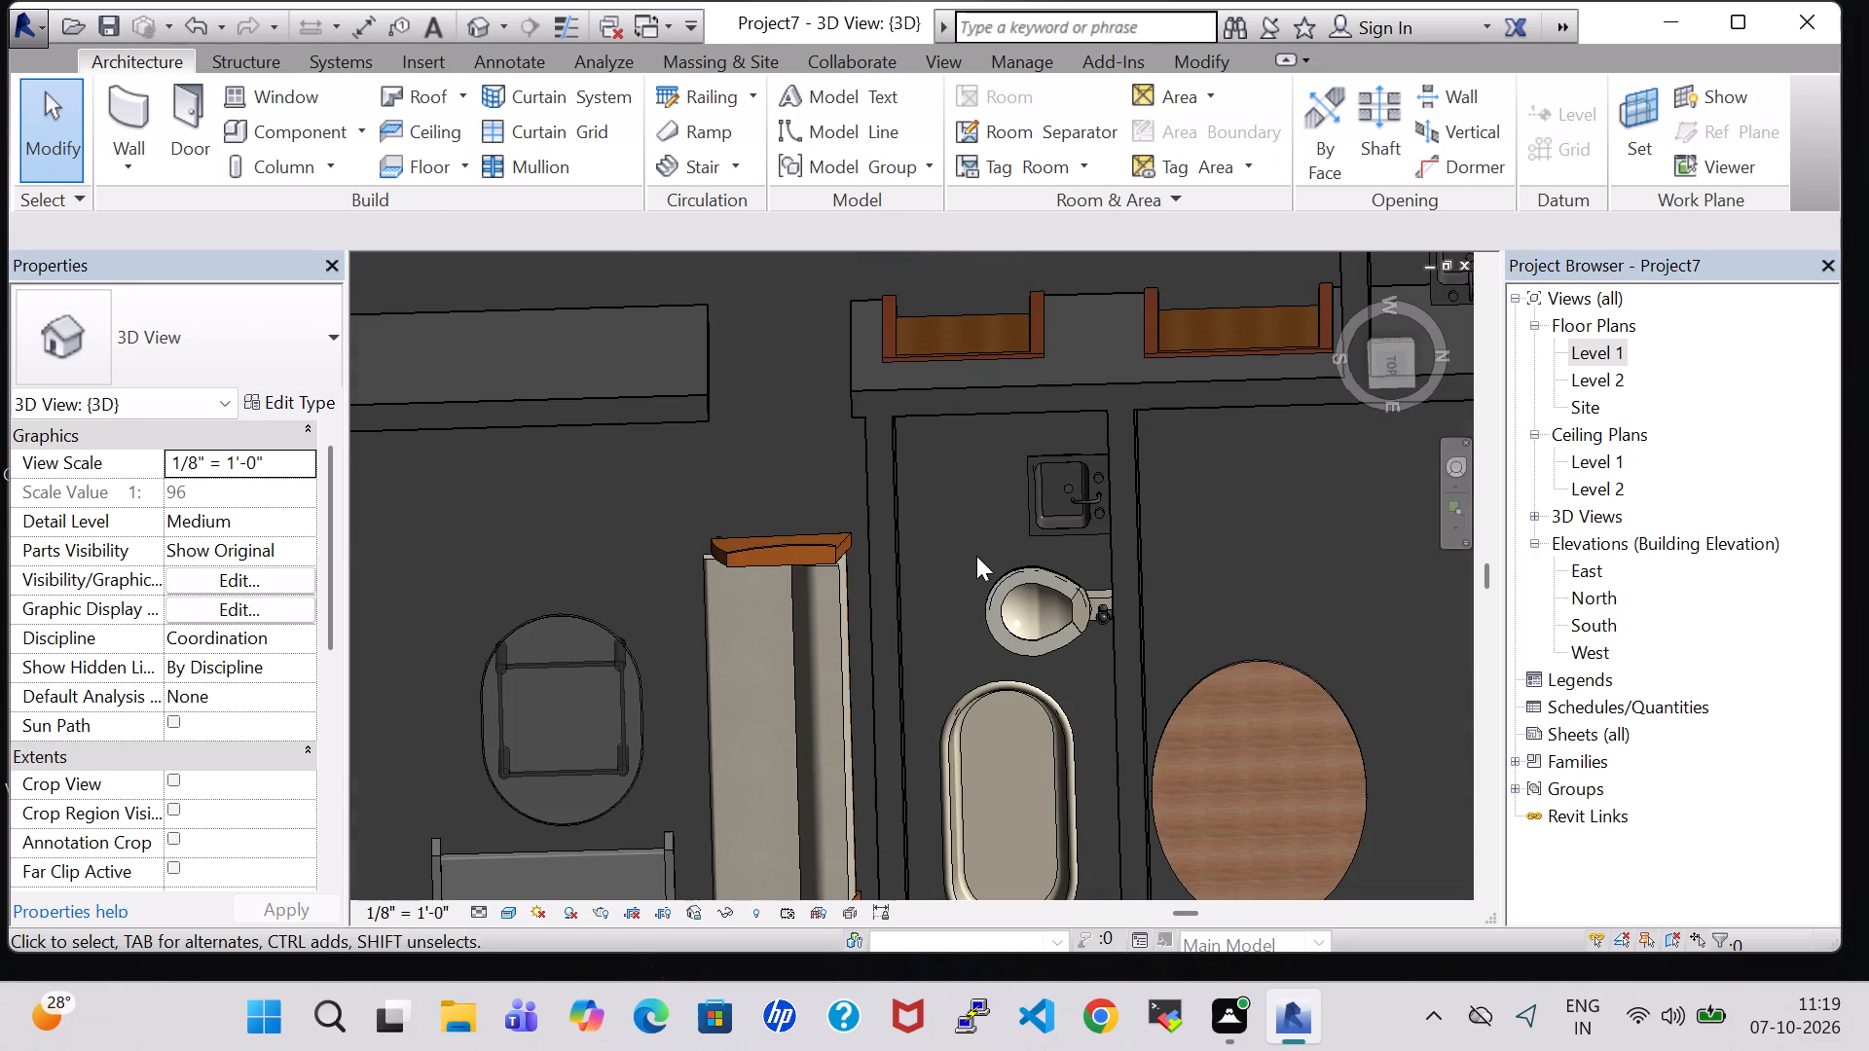
scroll(1074, 489, down, 3)
middle_drag(1232, 487, 1158, 533)
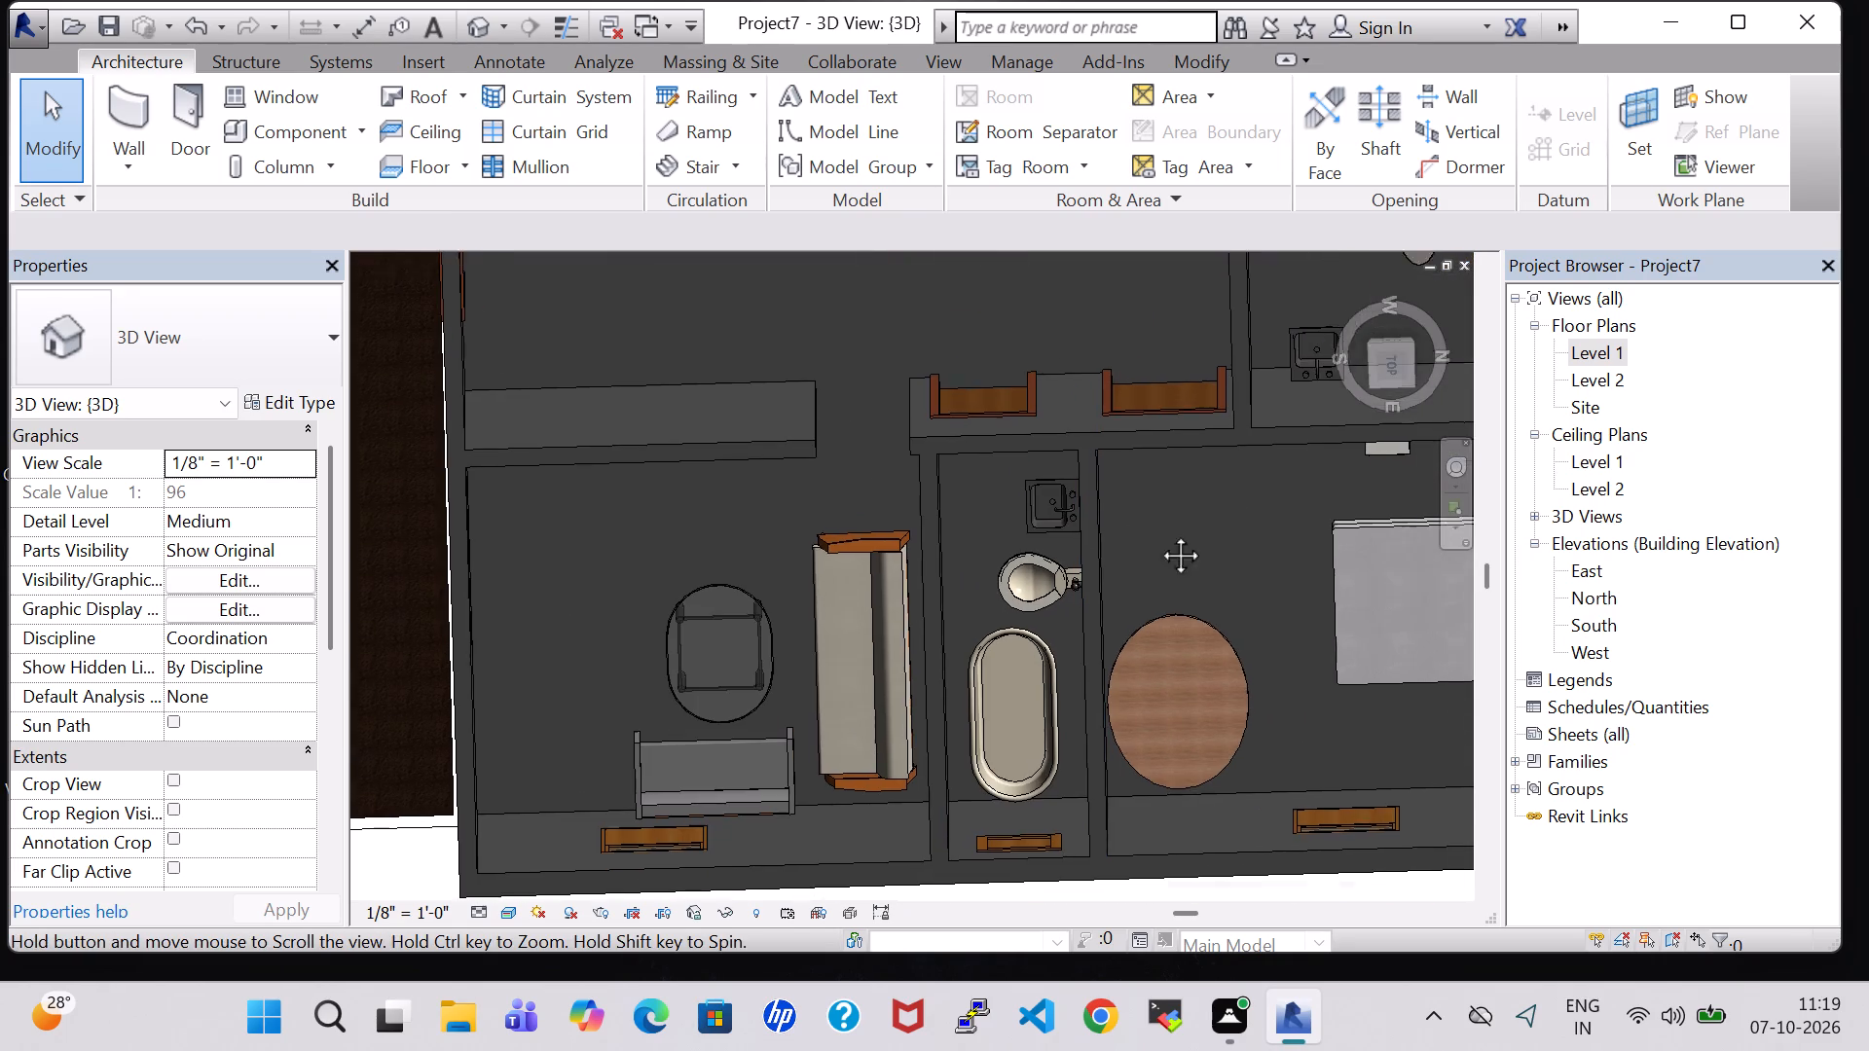
middle_drag(1158, 533, 946, 643)
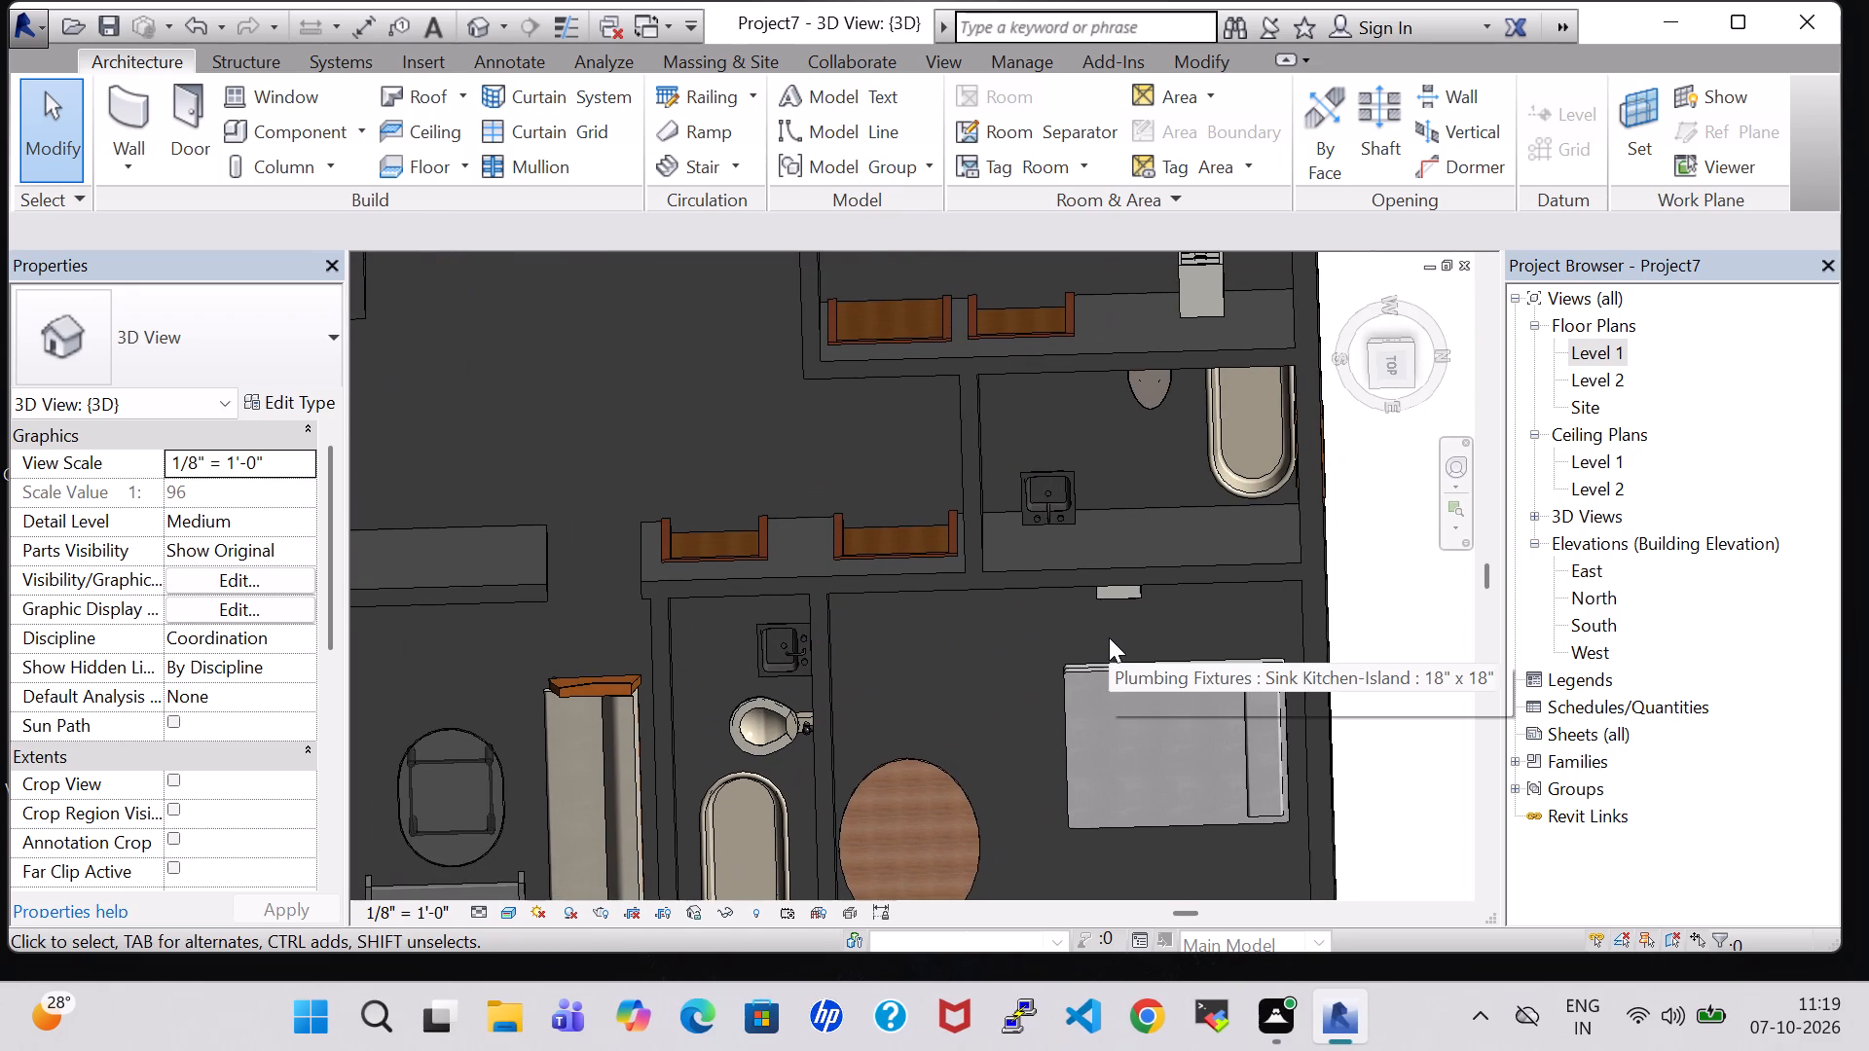
scroll(1109, 637, down, 1)
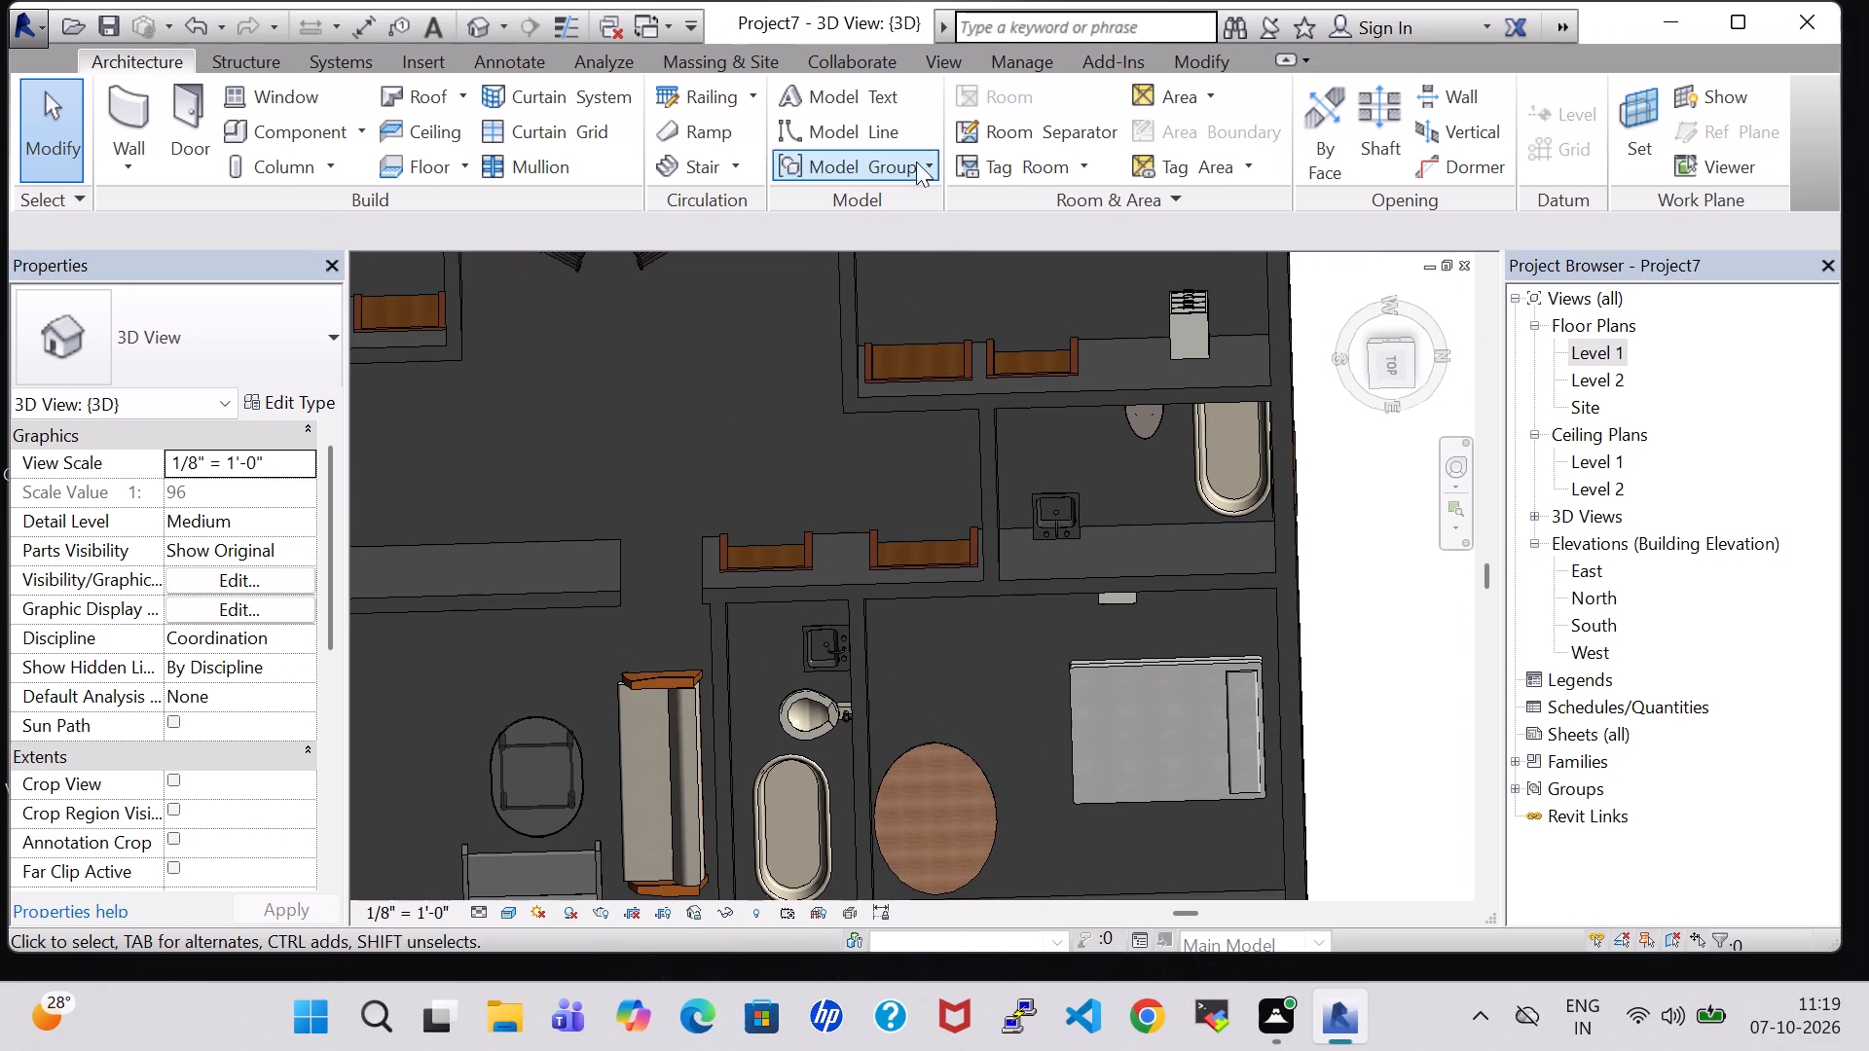
double_click(1583, 356)
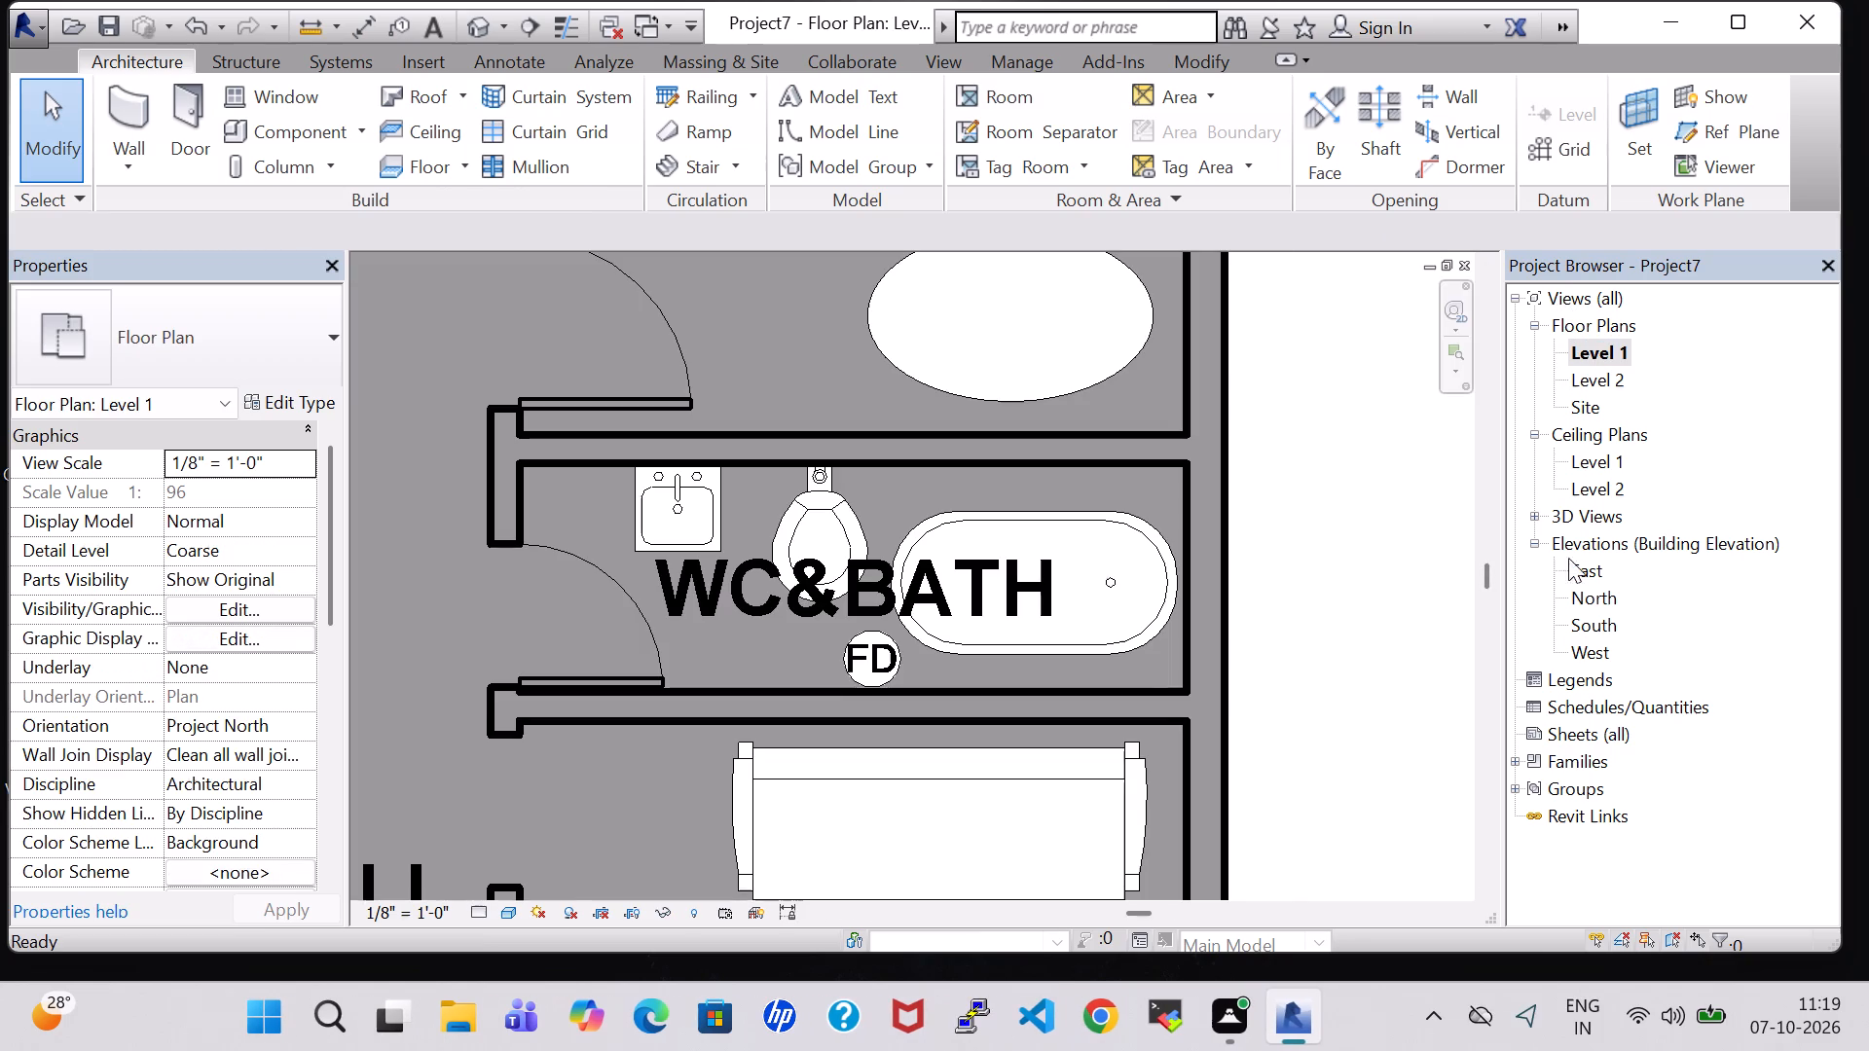
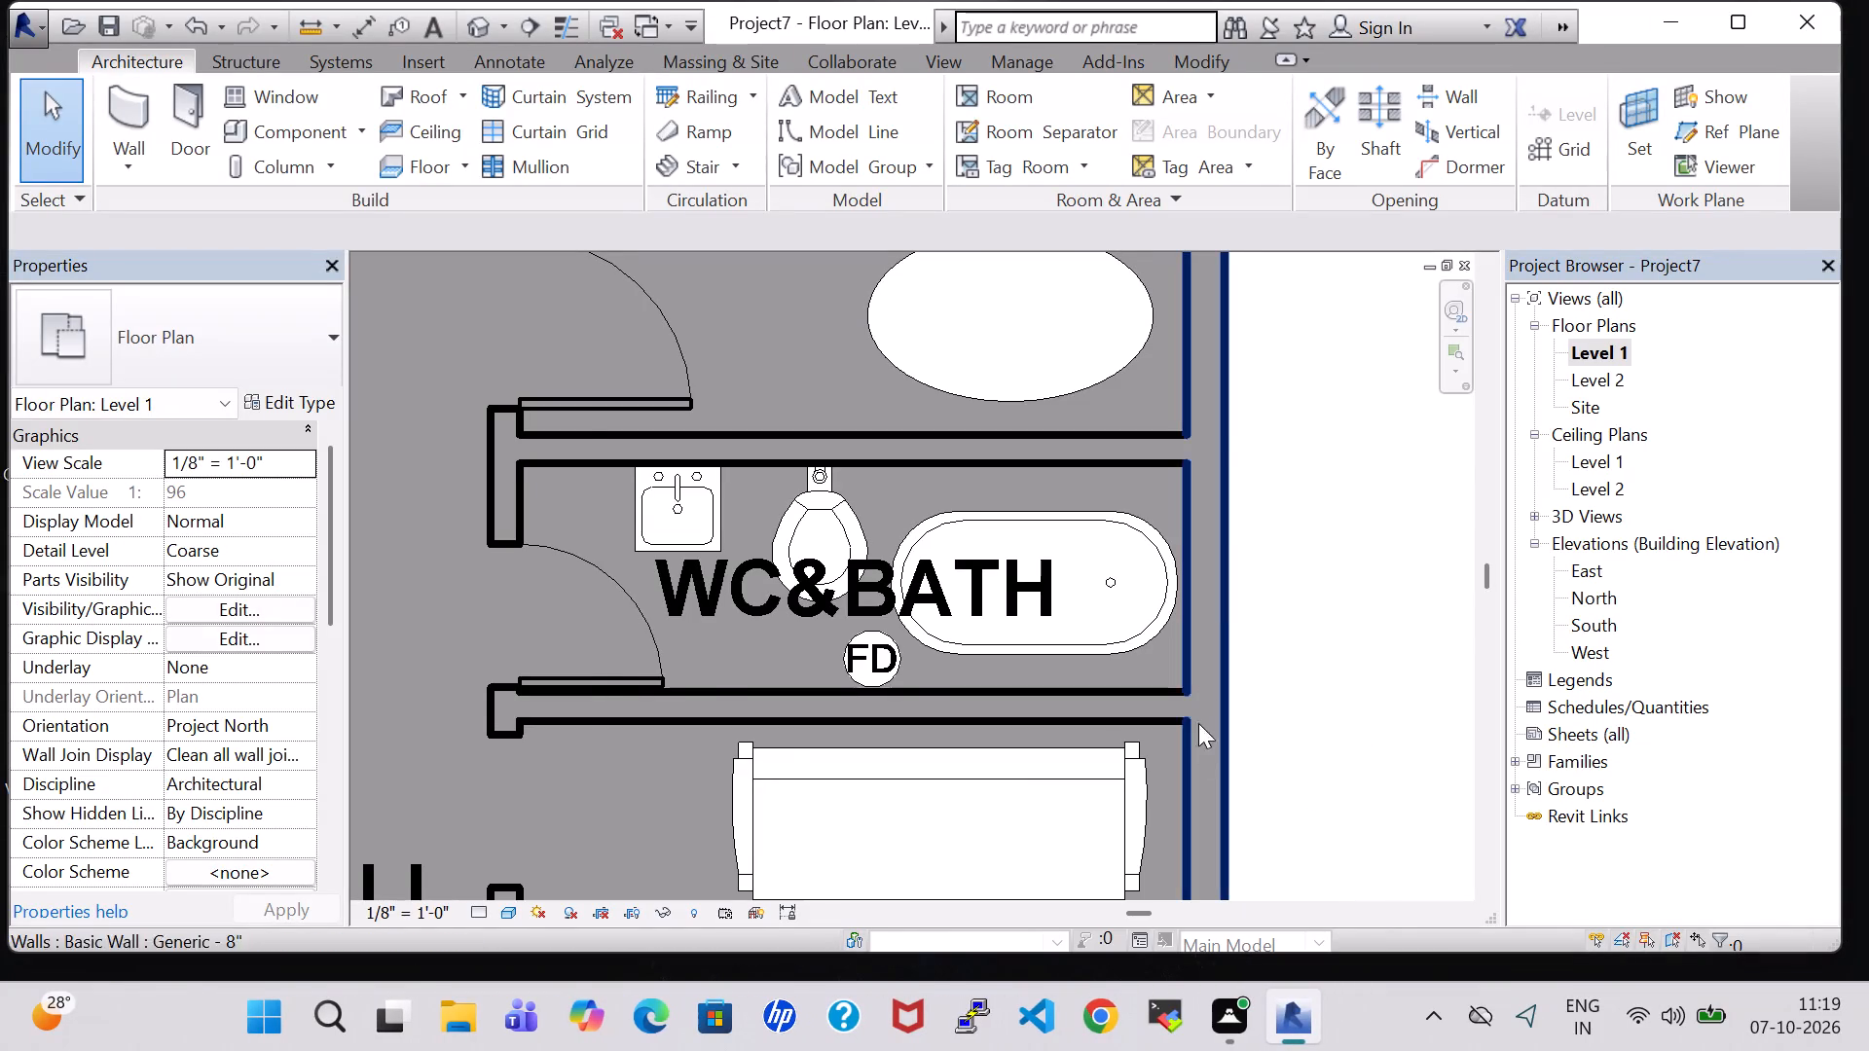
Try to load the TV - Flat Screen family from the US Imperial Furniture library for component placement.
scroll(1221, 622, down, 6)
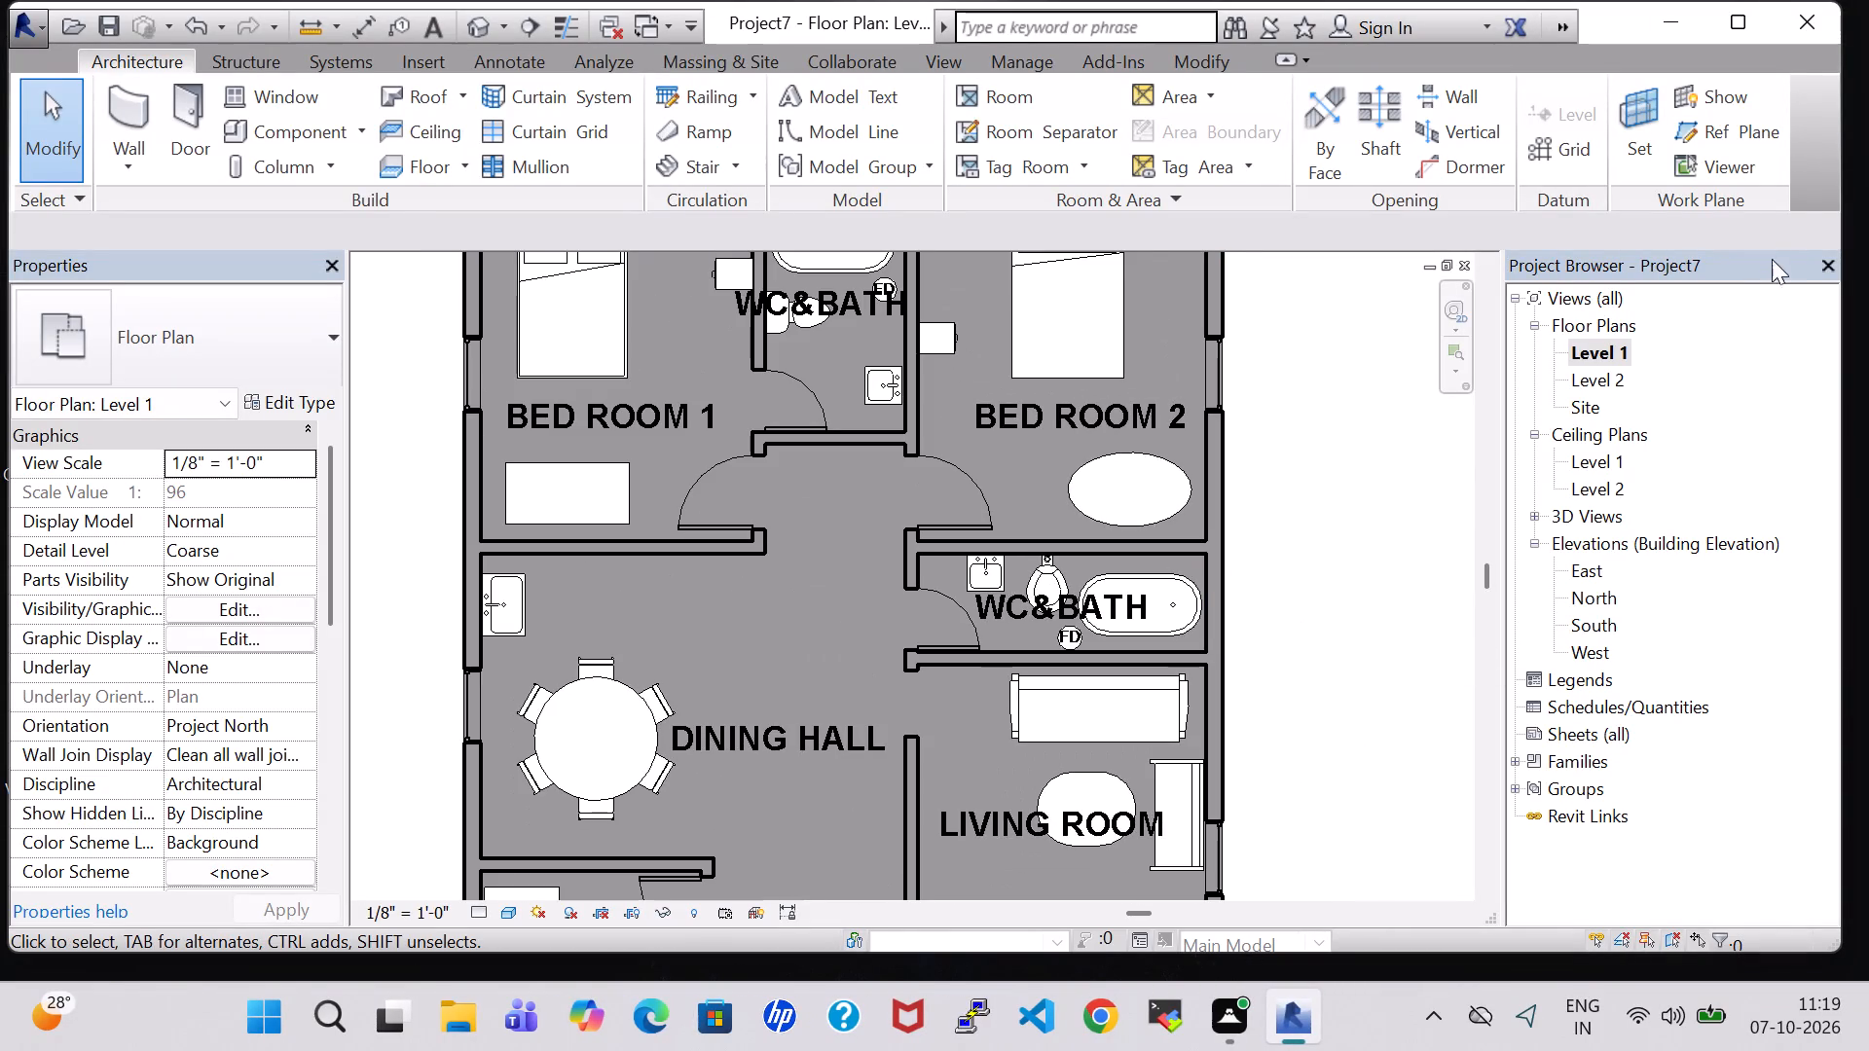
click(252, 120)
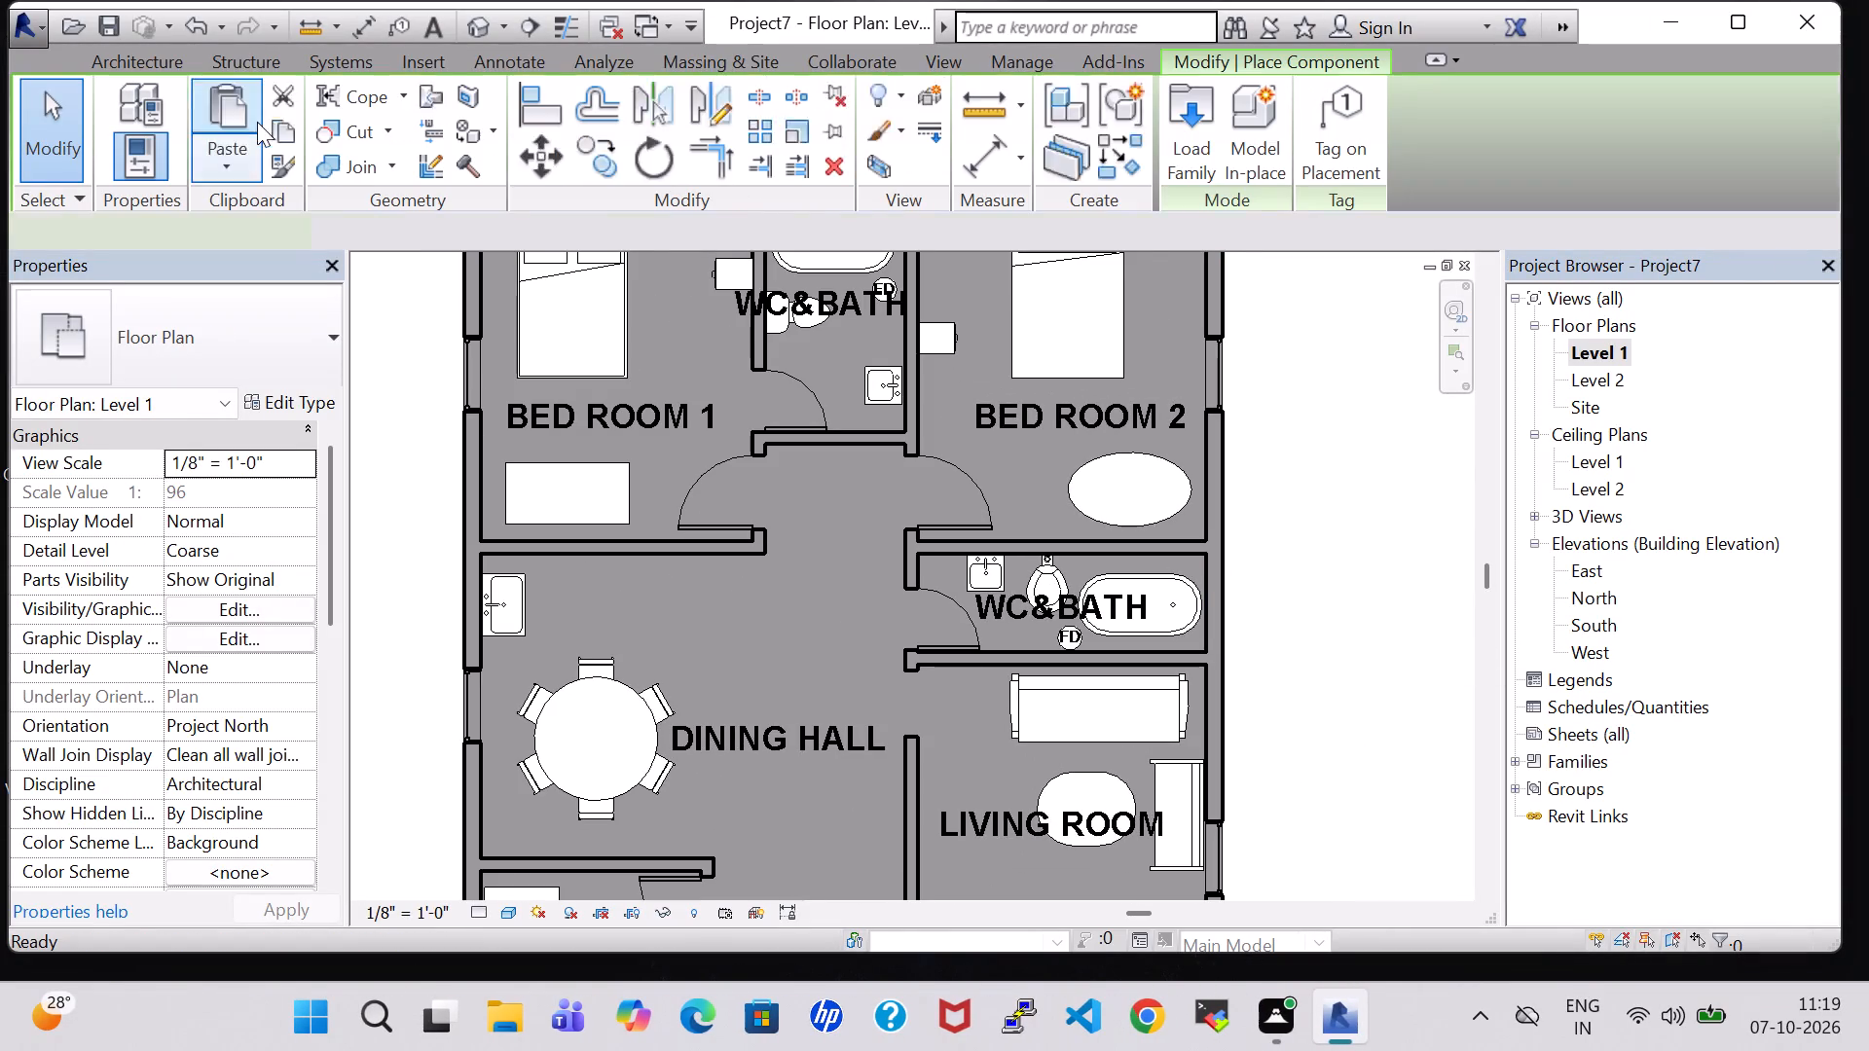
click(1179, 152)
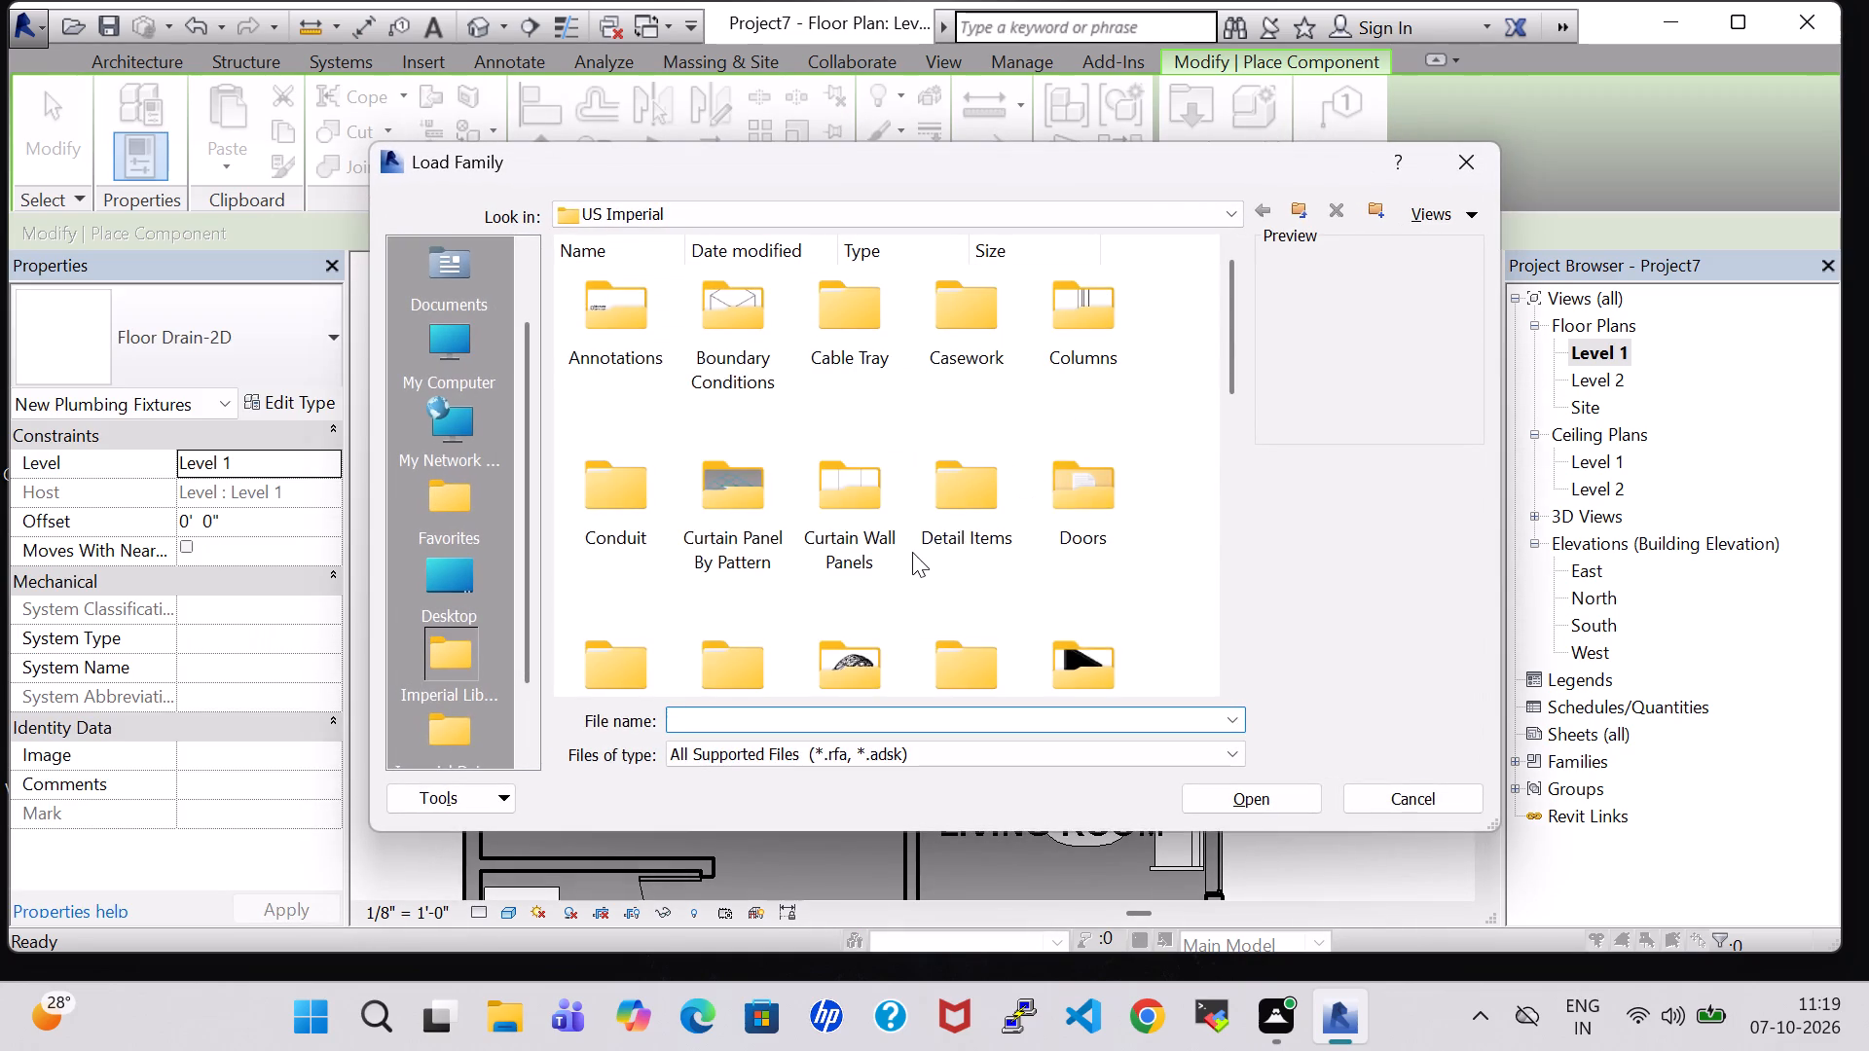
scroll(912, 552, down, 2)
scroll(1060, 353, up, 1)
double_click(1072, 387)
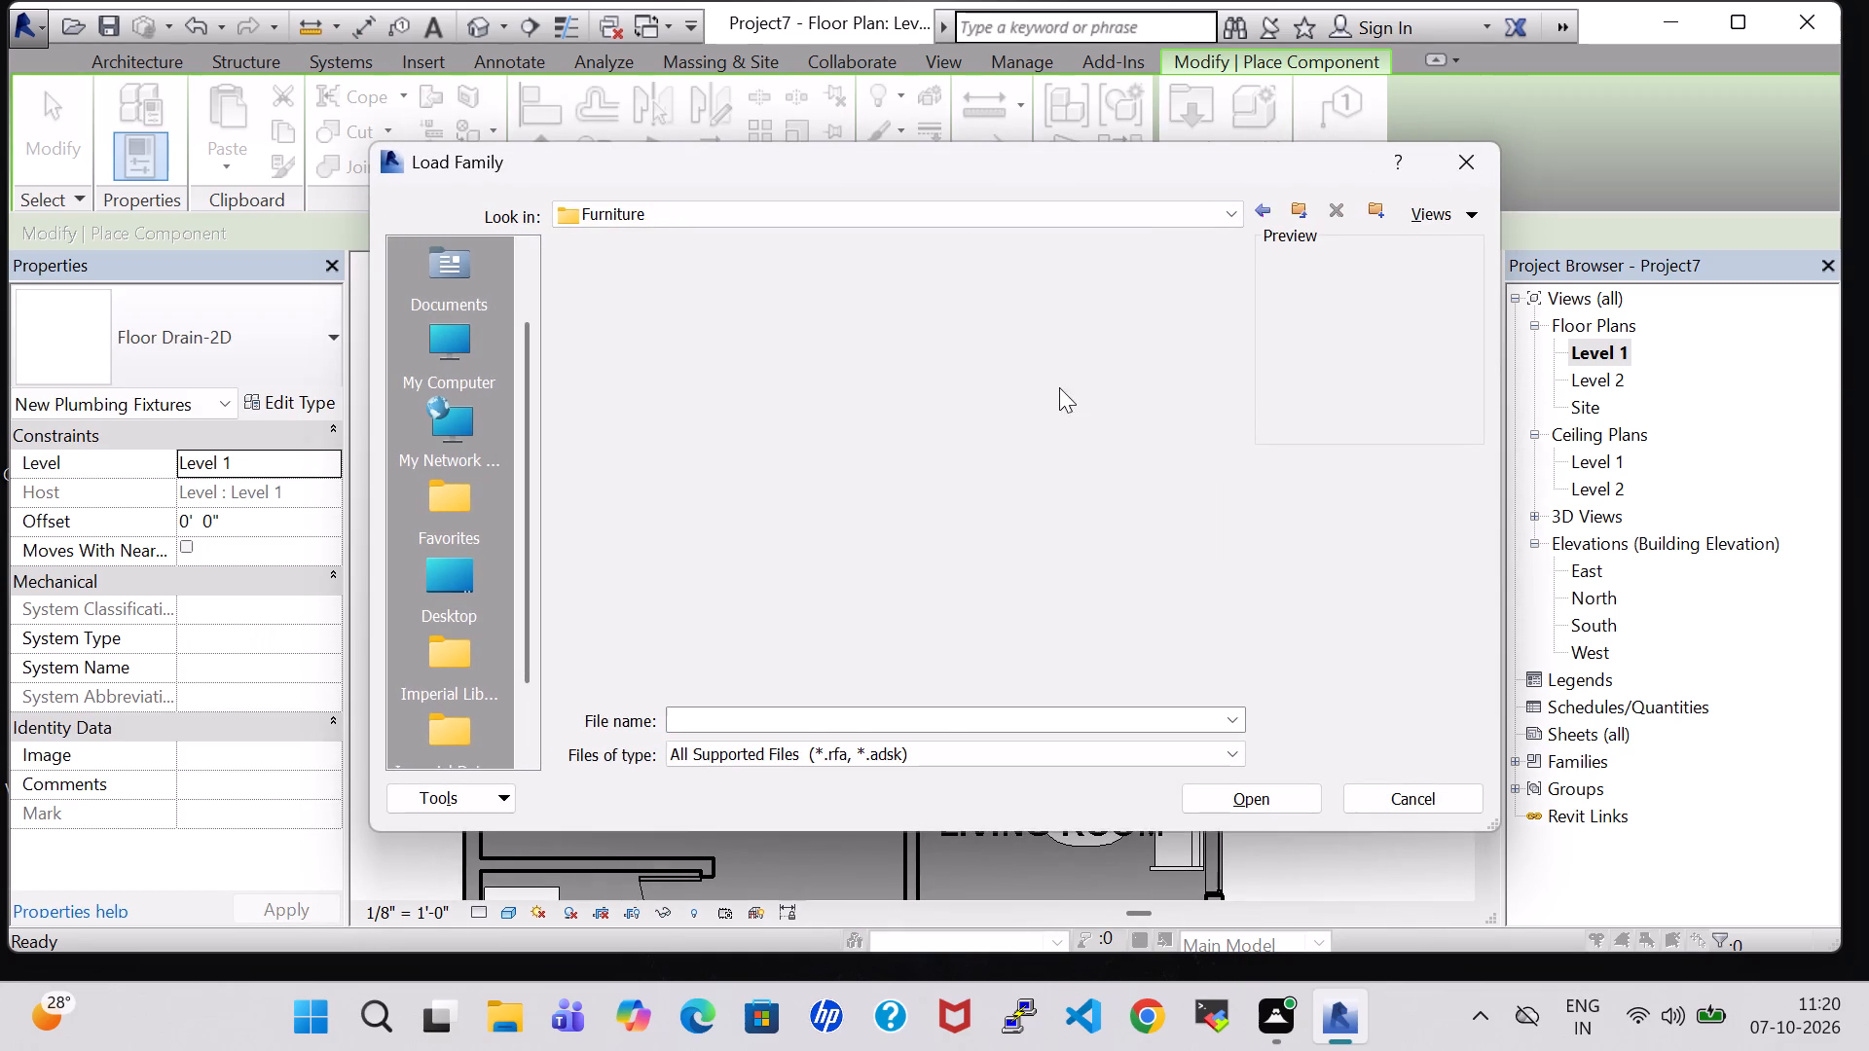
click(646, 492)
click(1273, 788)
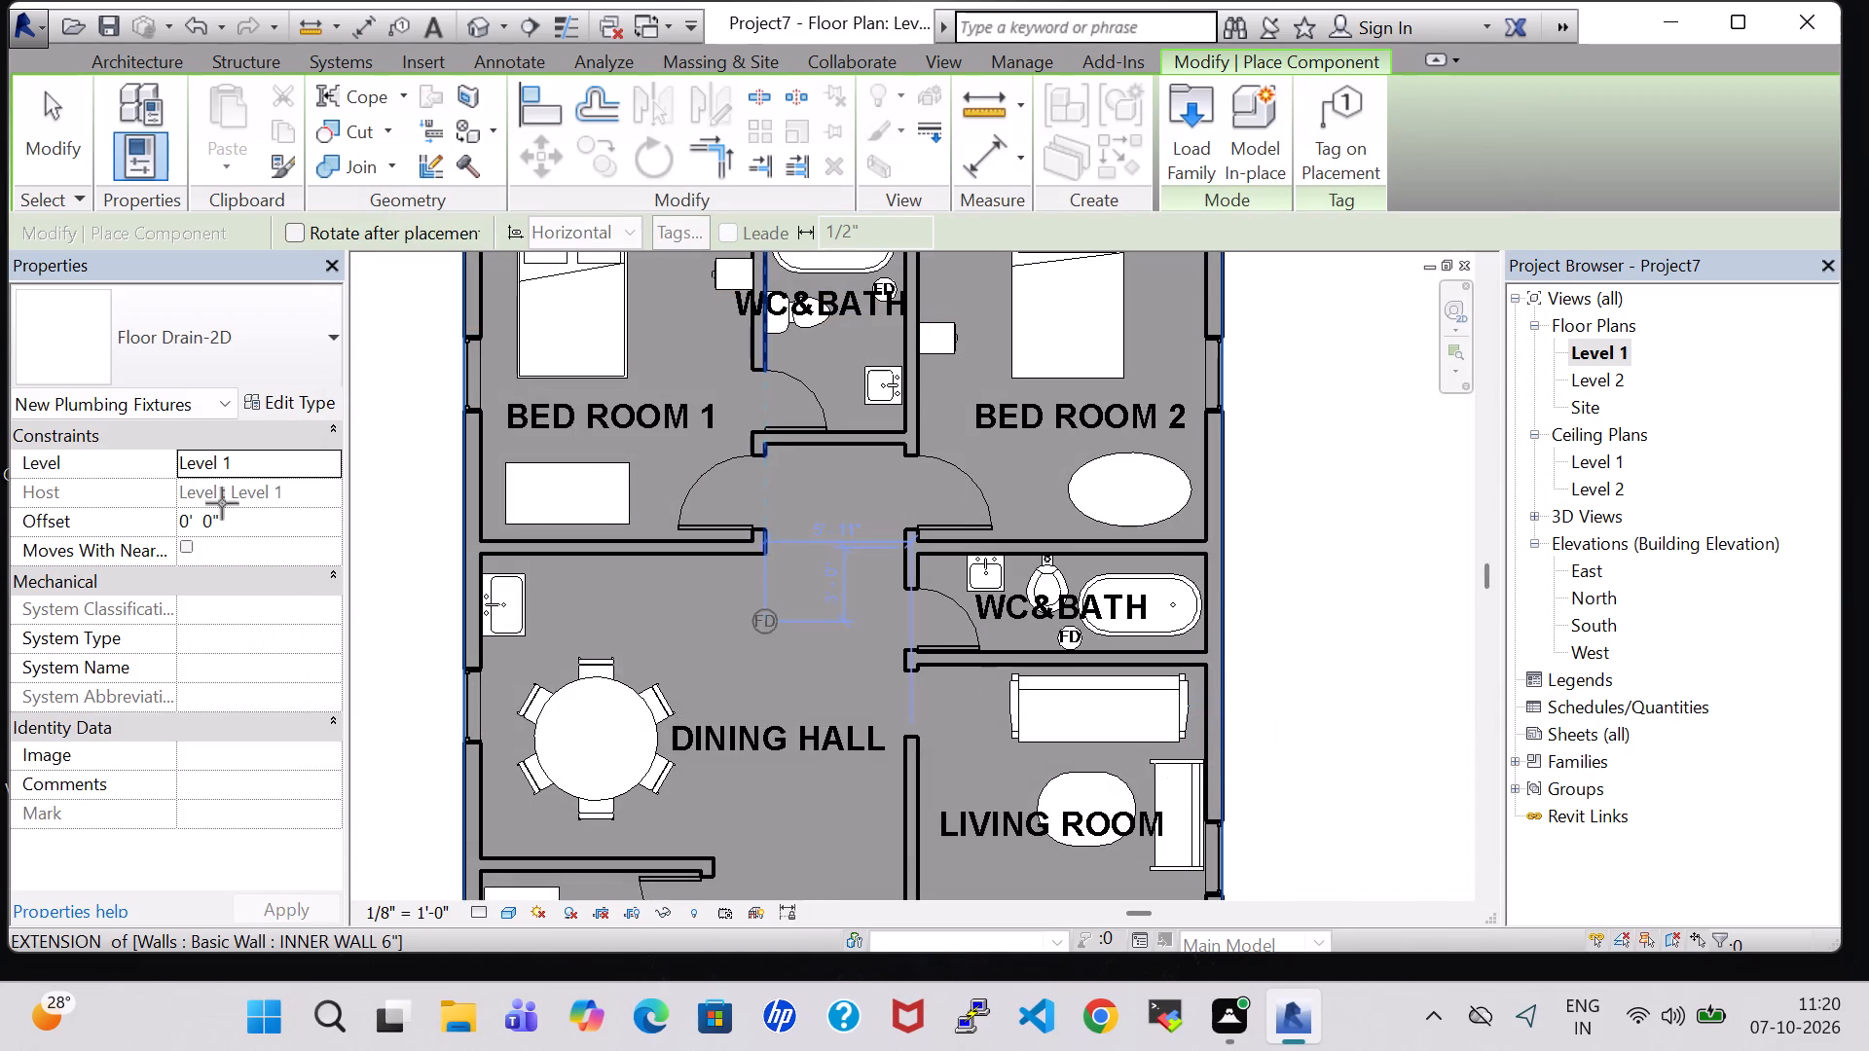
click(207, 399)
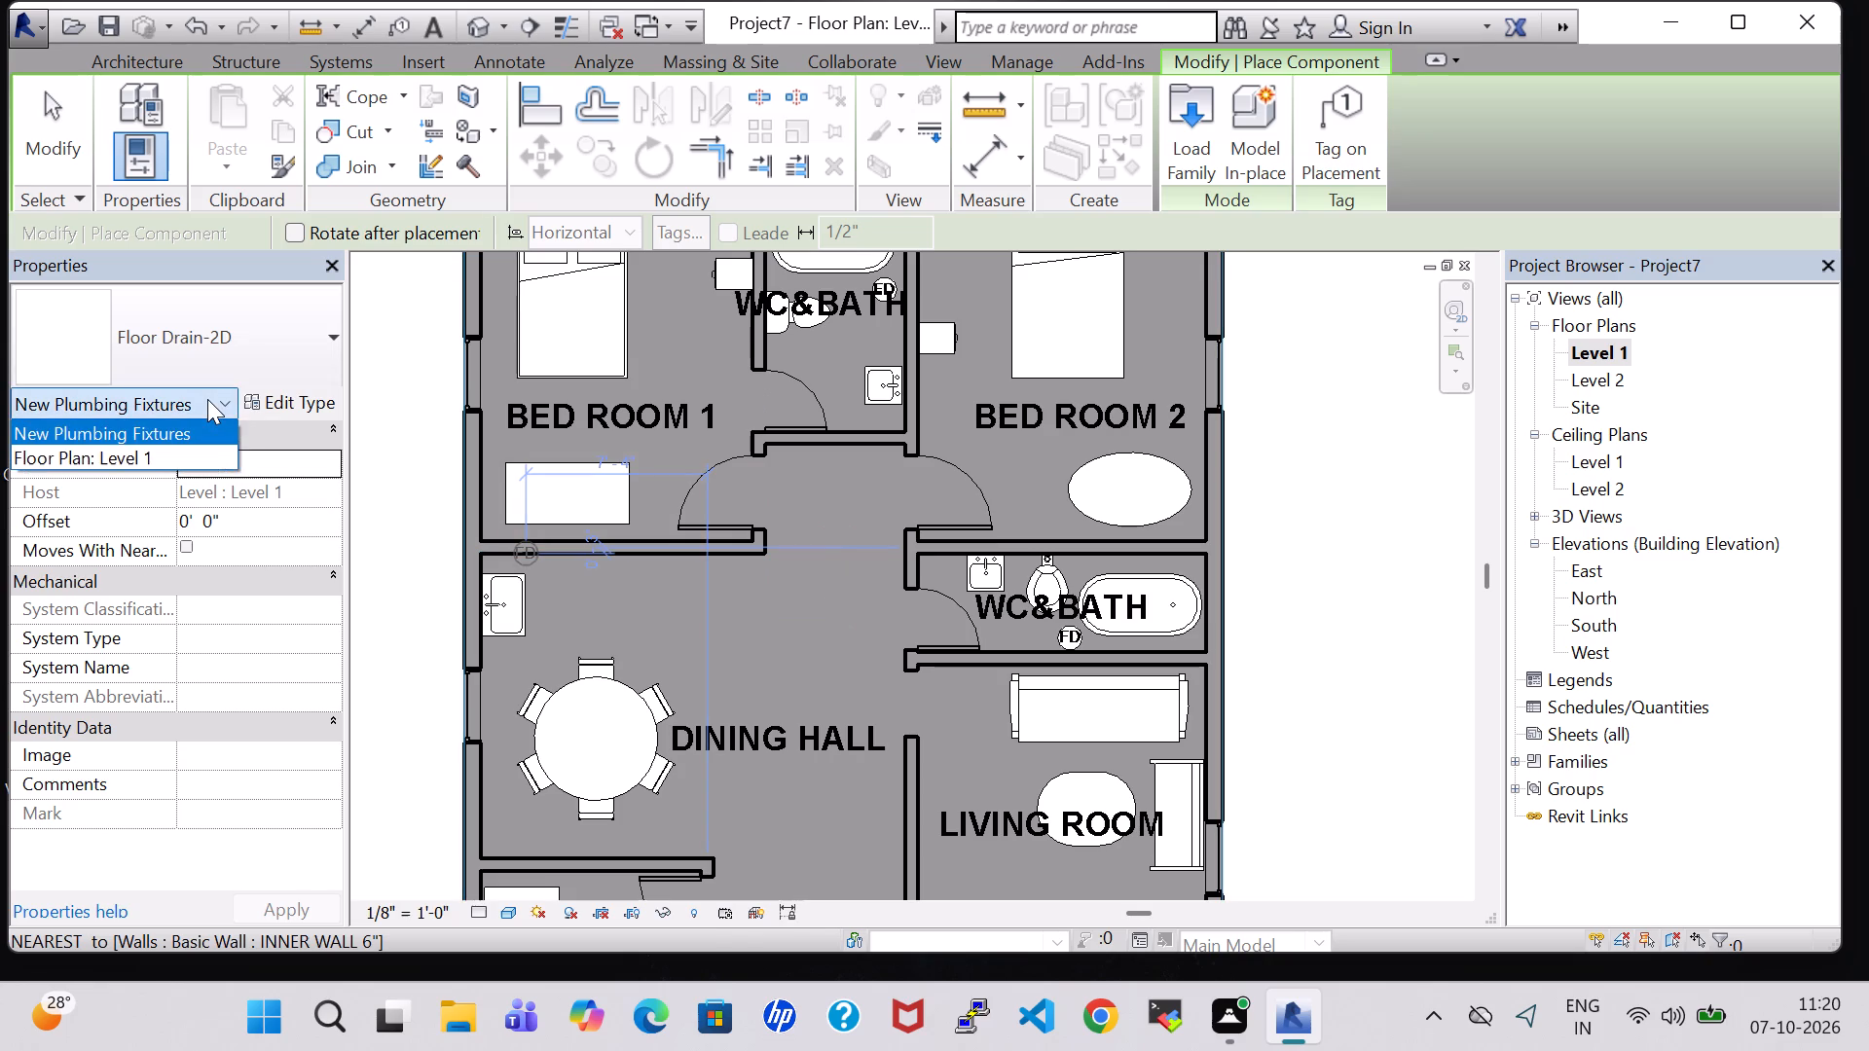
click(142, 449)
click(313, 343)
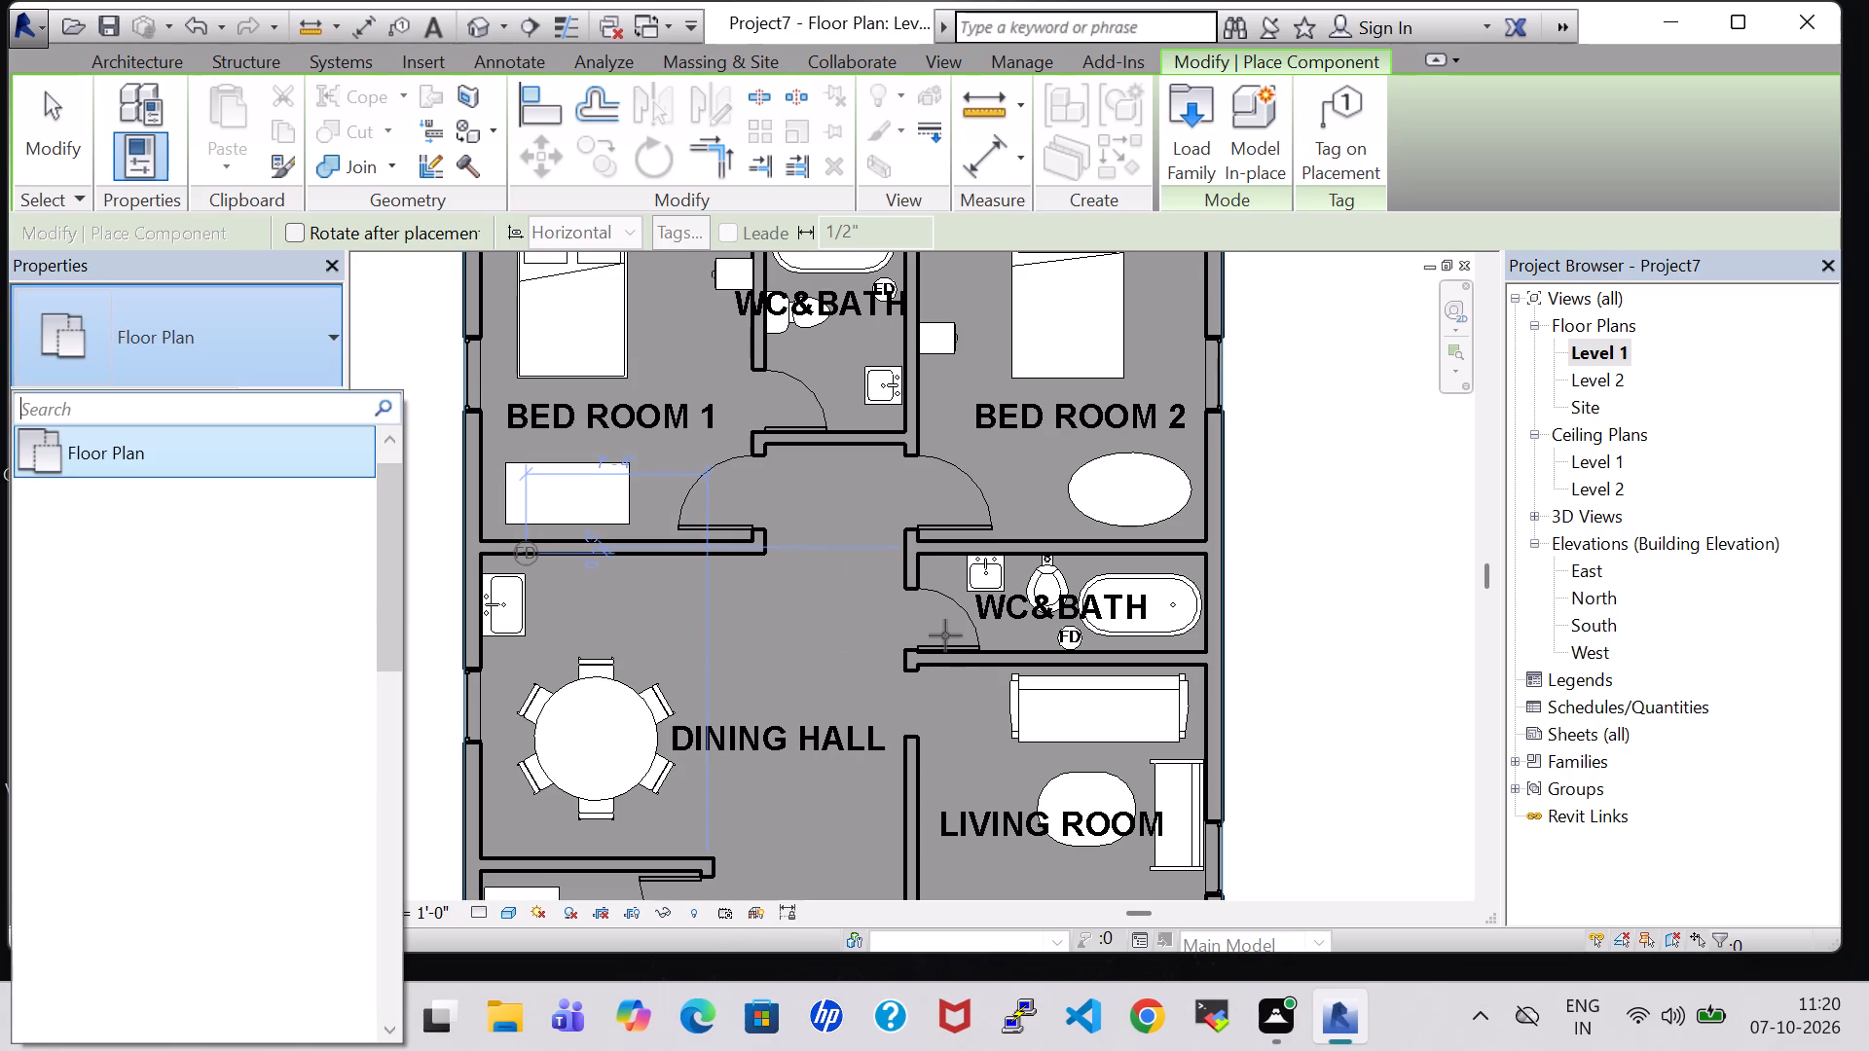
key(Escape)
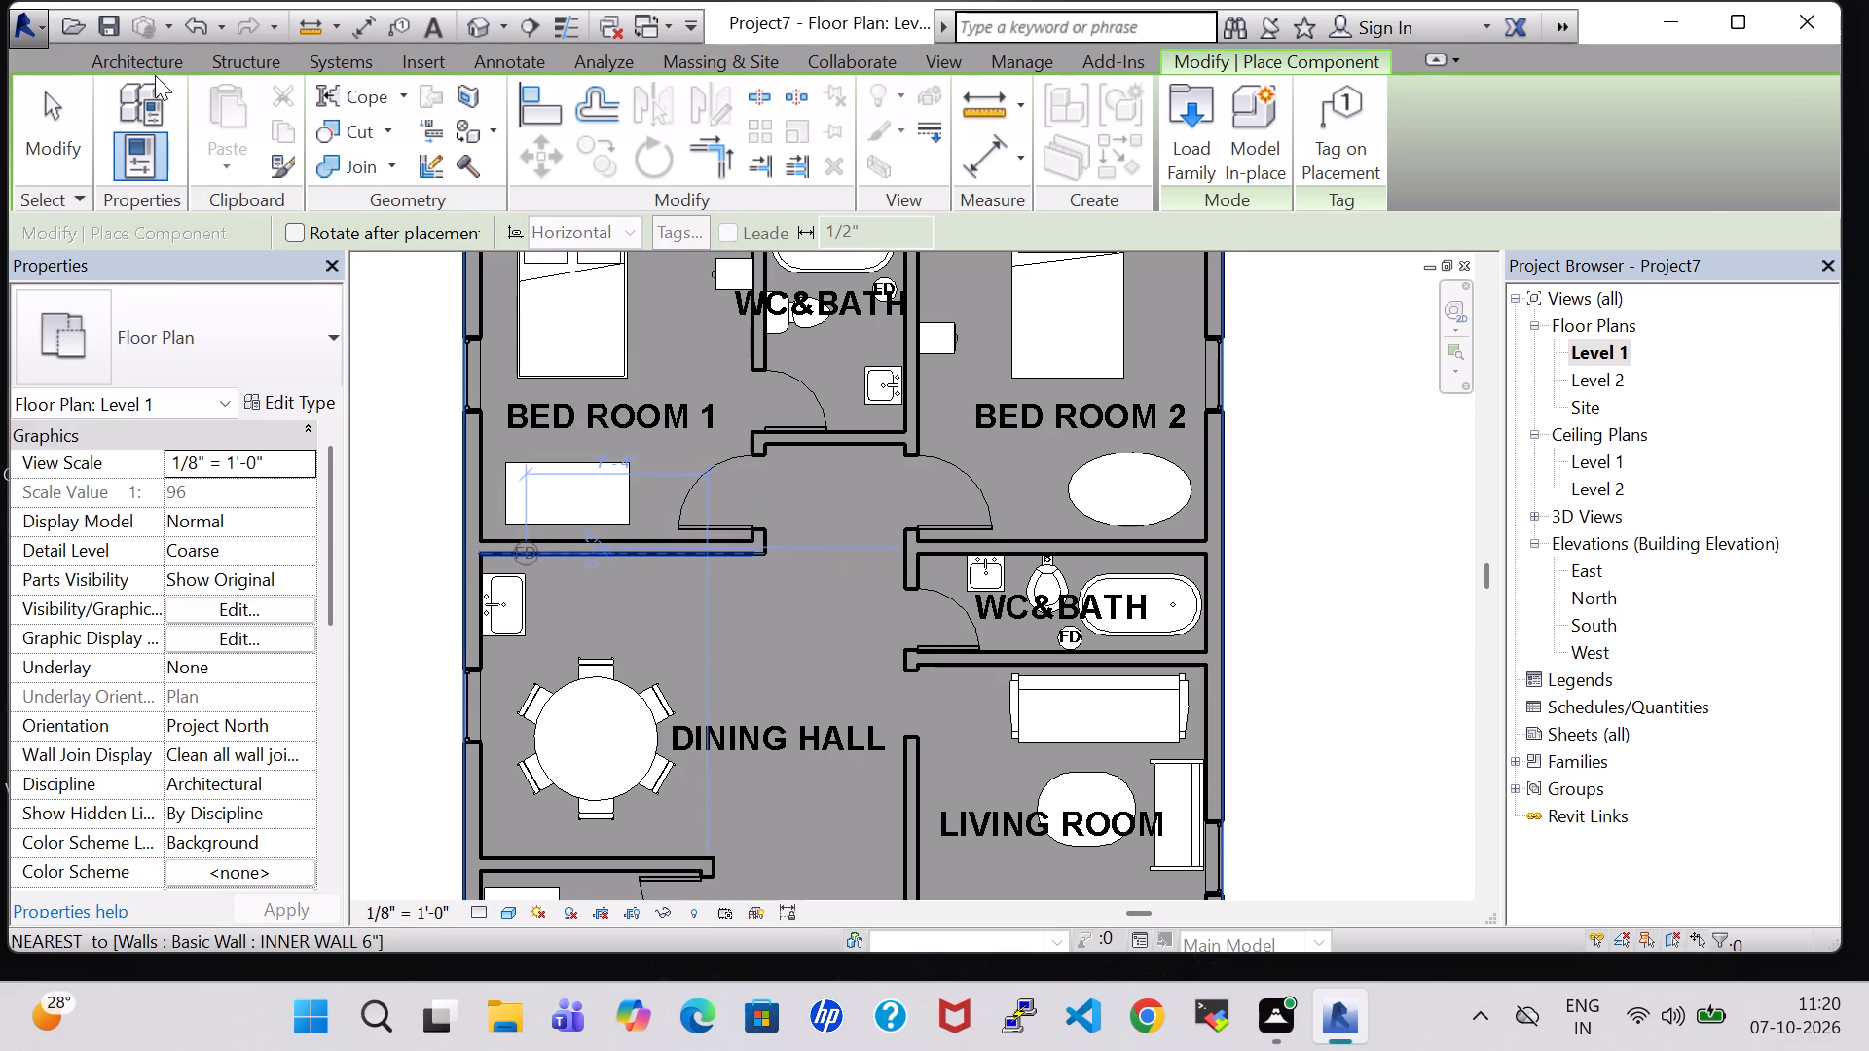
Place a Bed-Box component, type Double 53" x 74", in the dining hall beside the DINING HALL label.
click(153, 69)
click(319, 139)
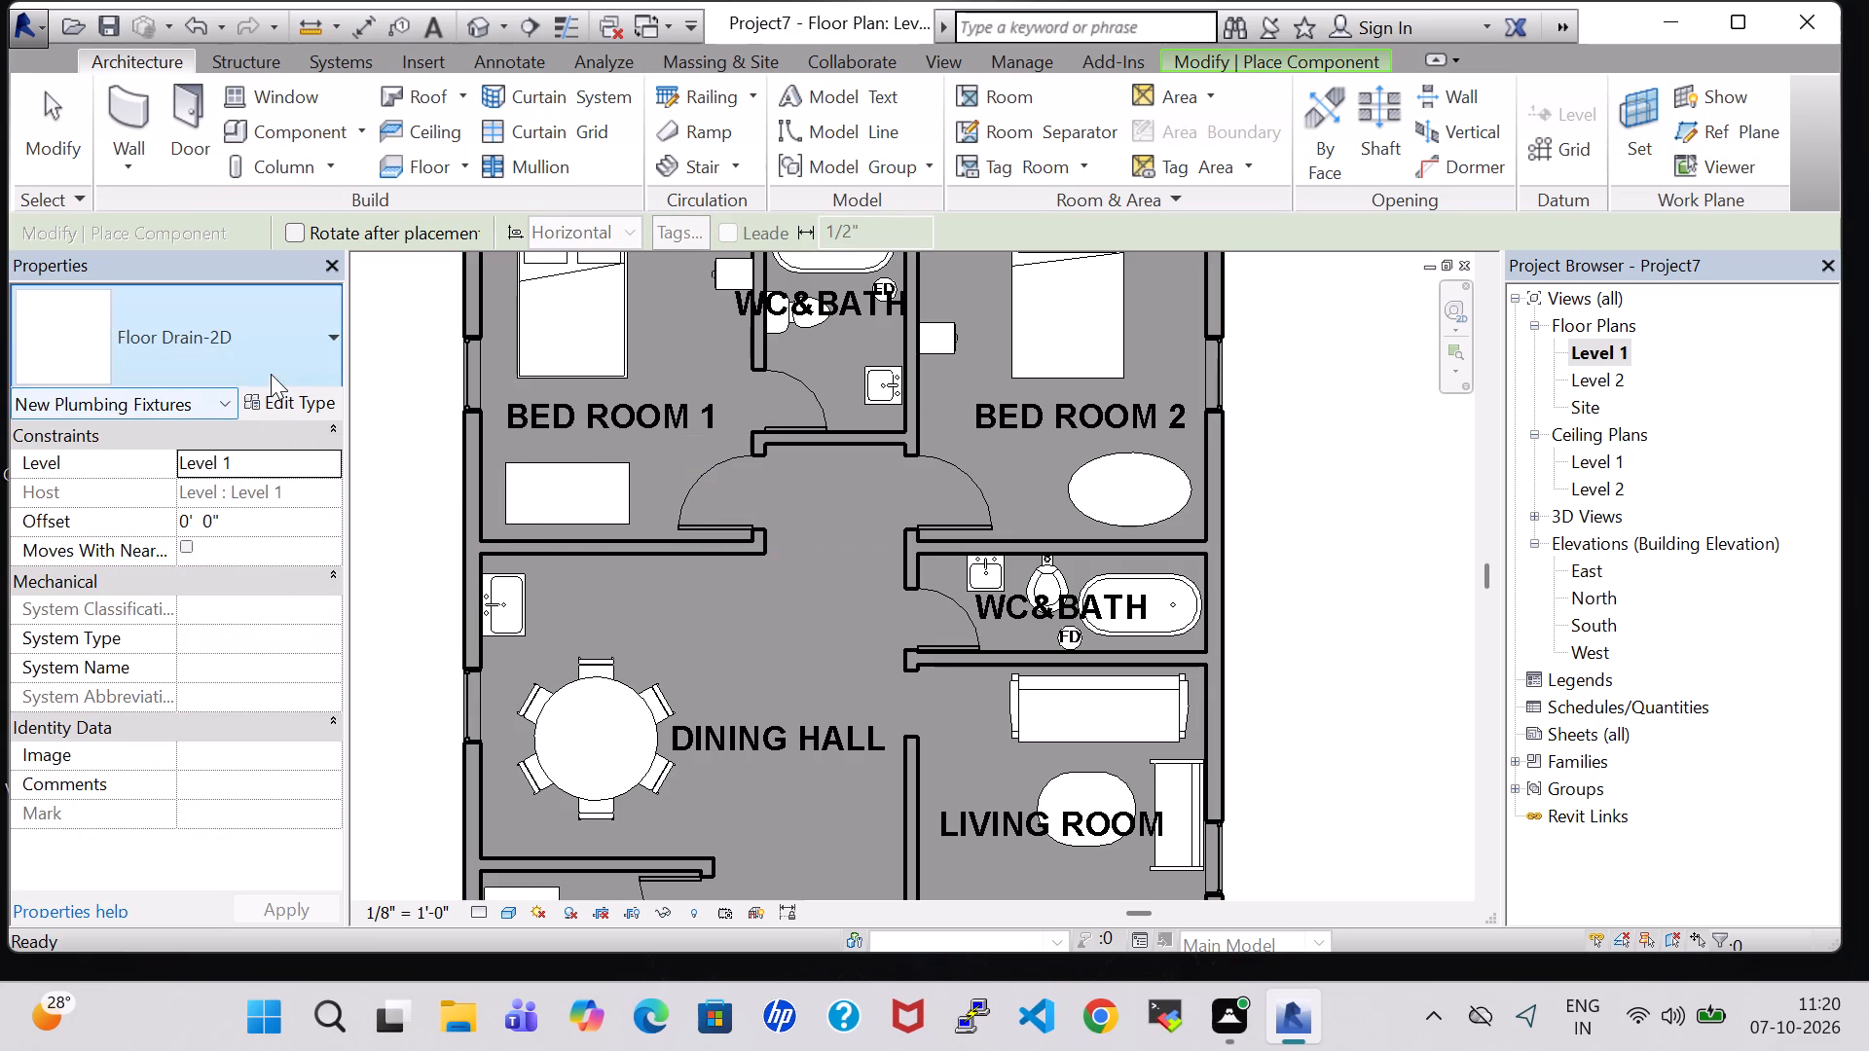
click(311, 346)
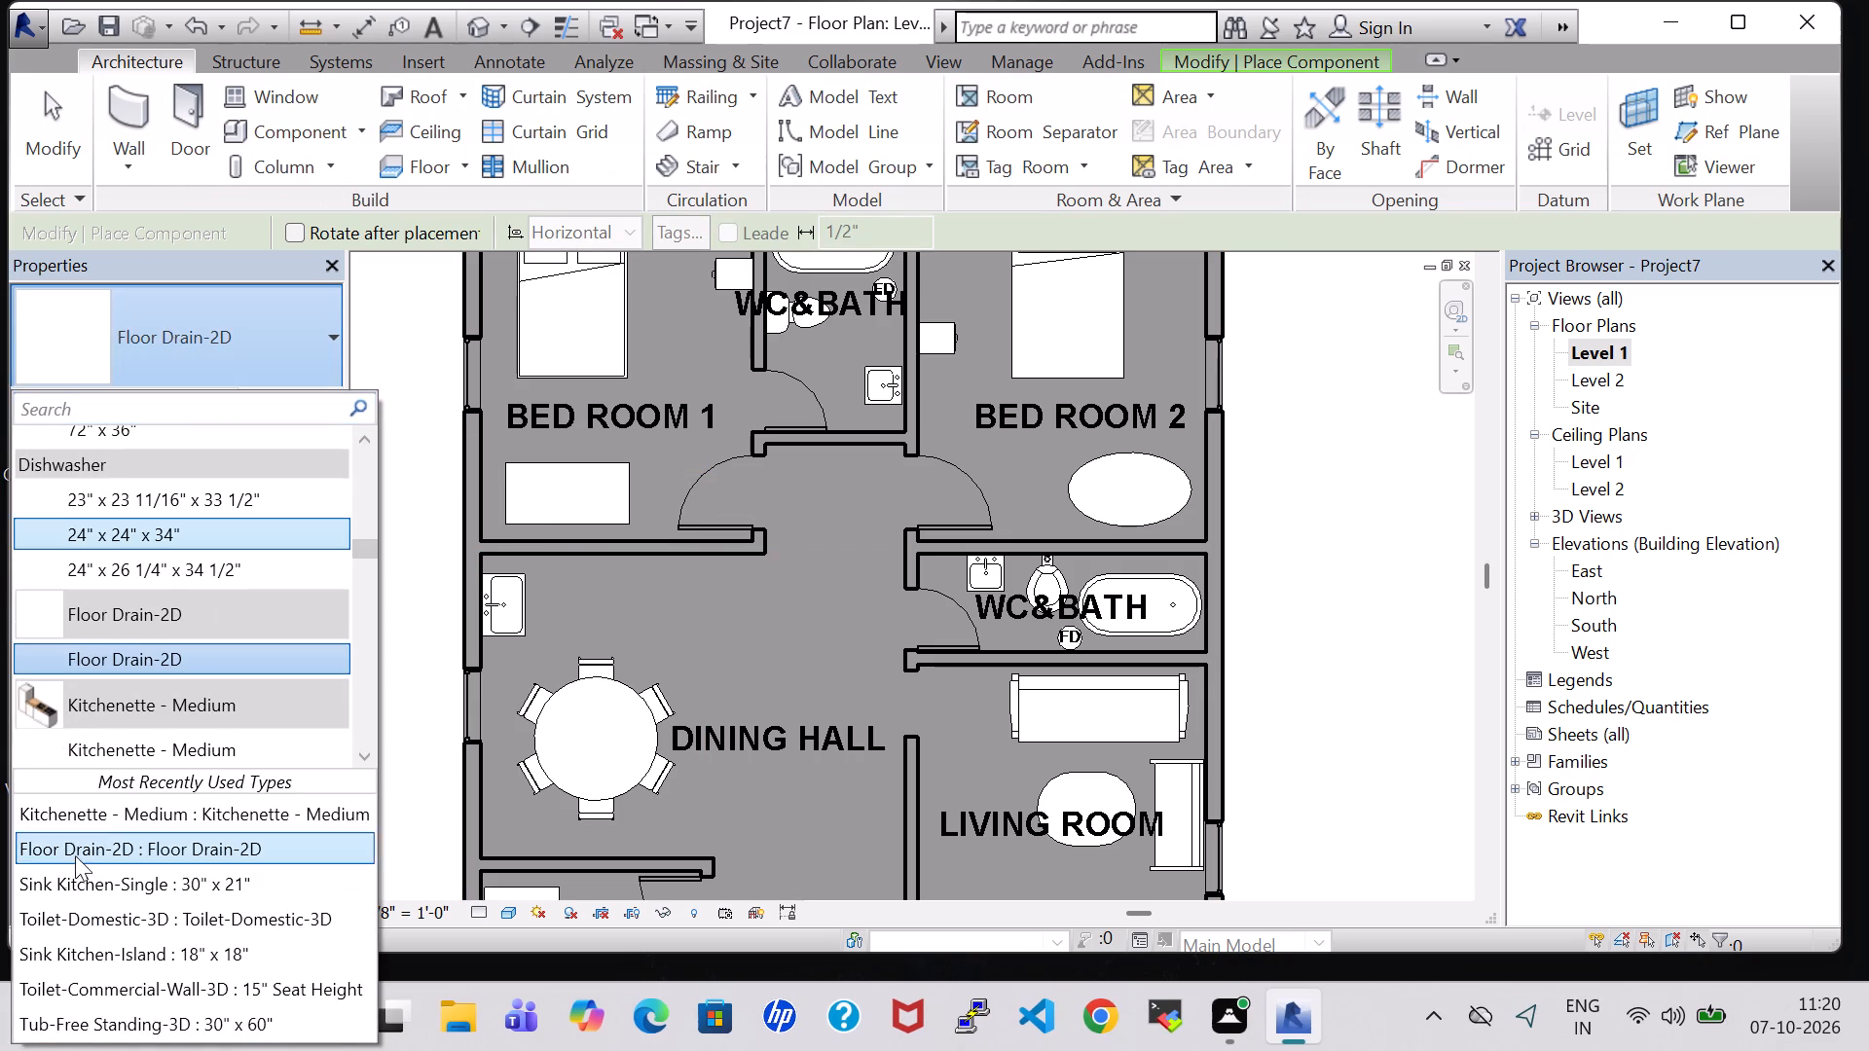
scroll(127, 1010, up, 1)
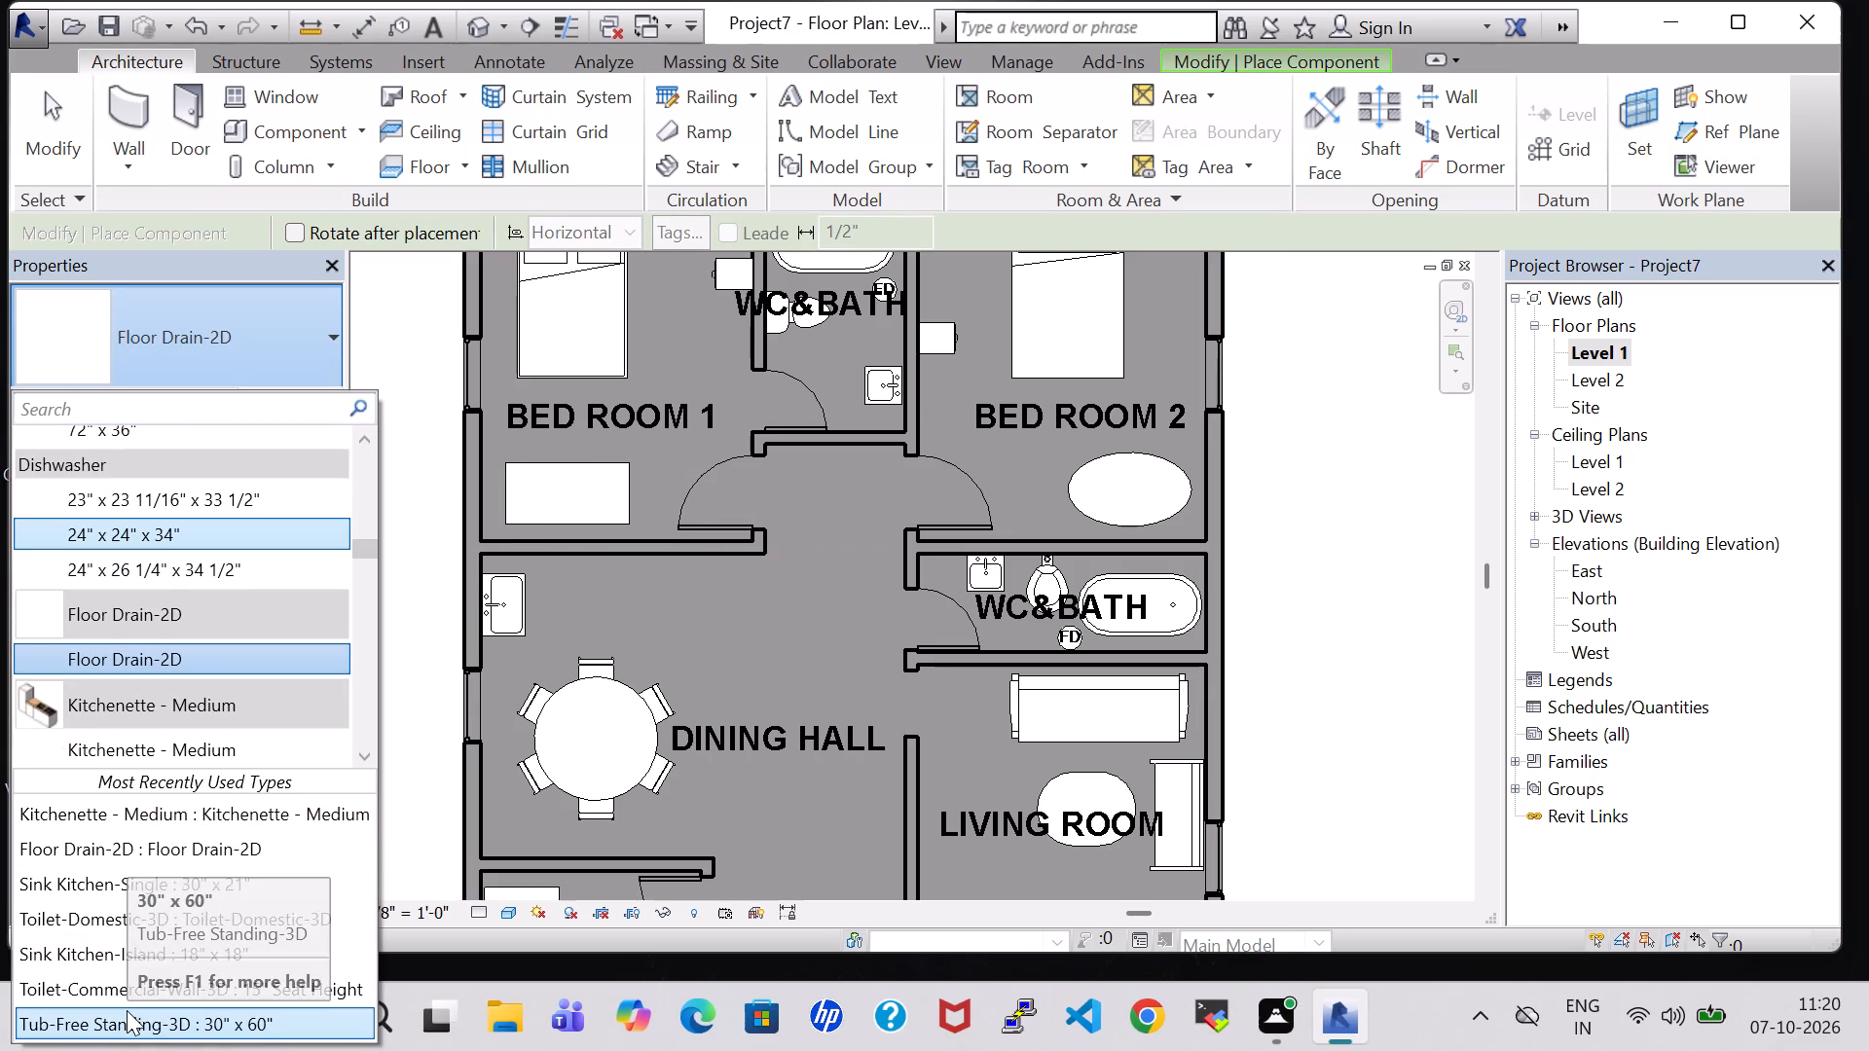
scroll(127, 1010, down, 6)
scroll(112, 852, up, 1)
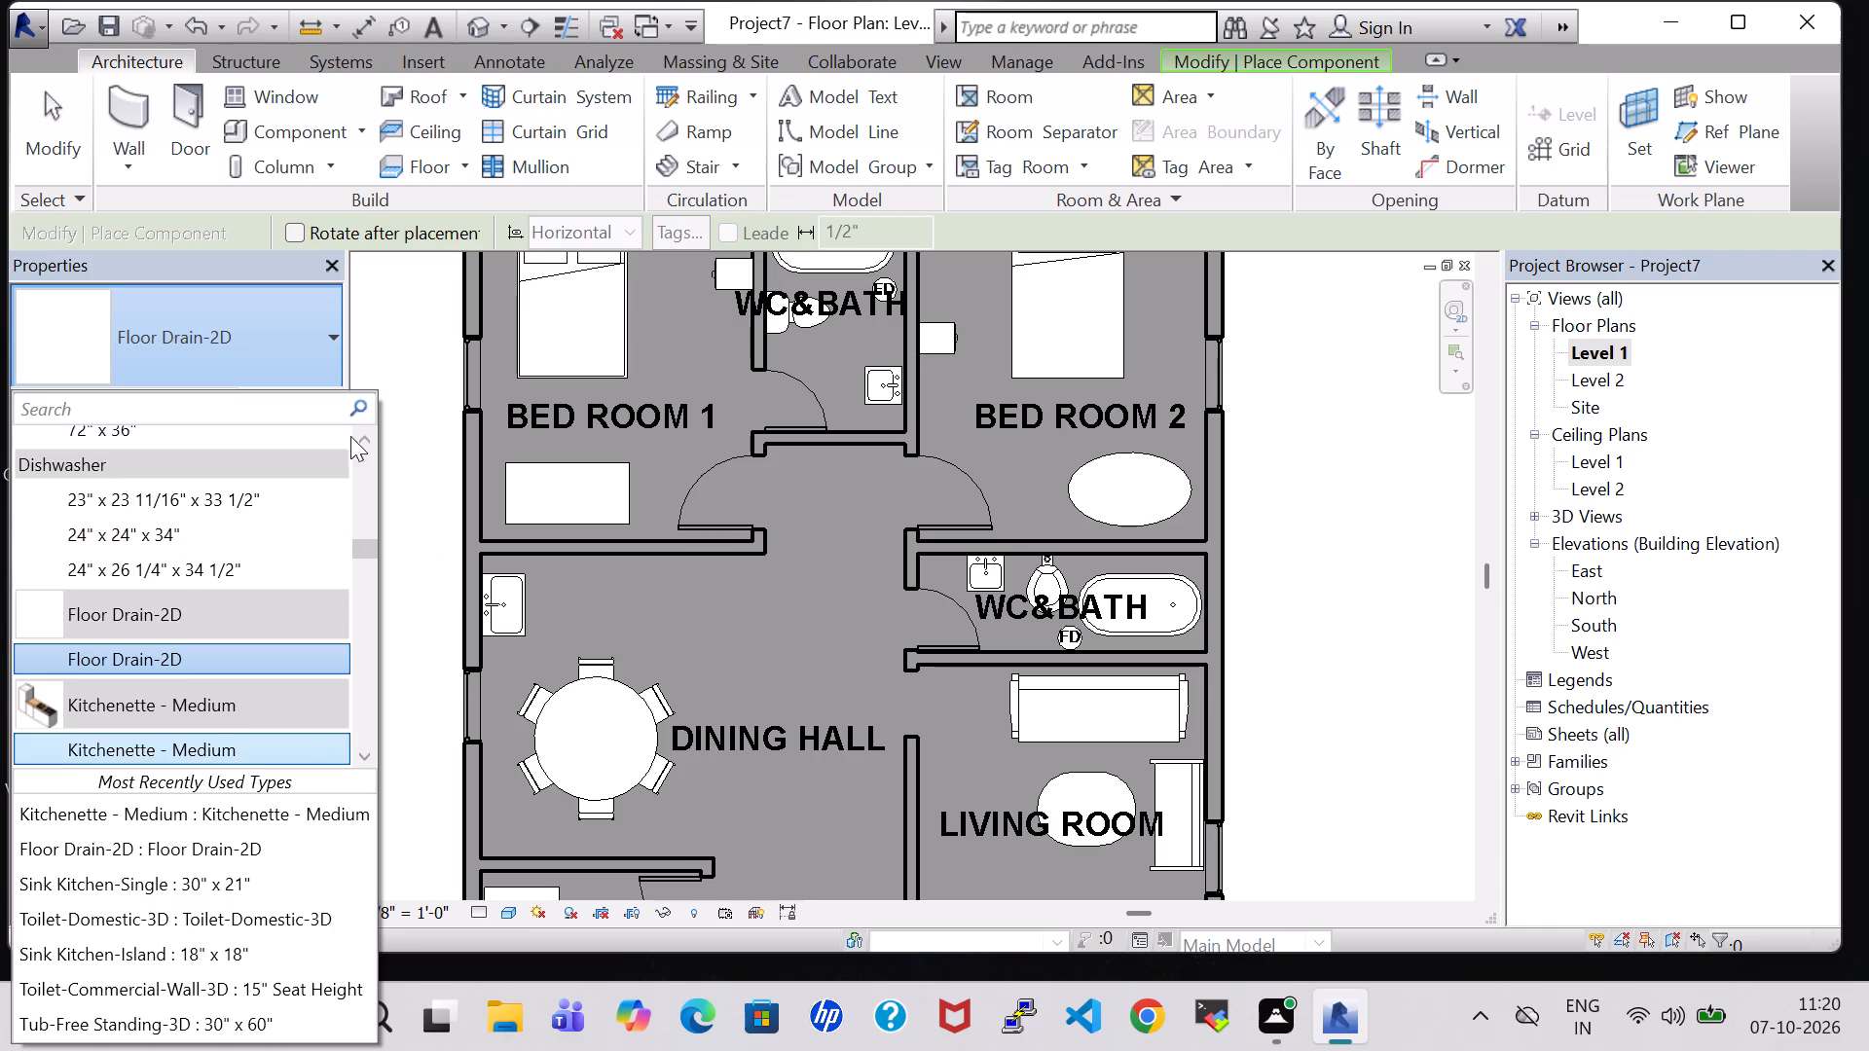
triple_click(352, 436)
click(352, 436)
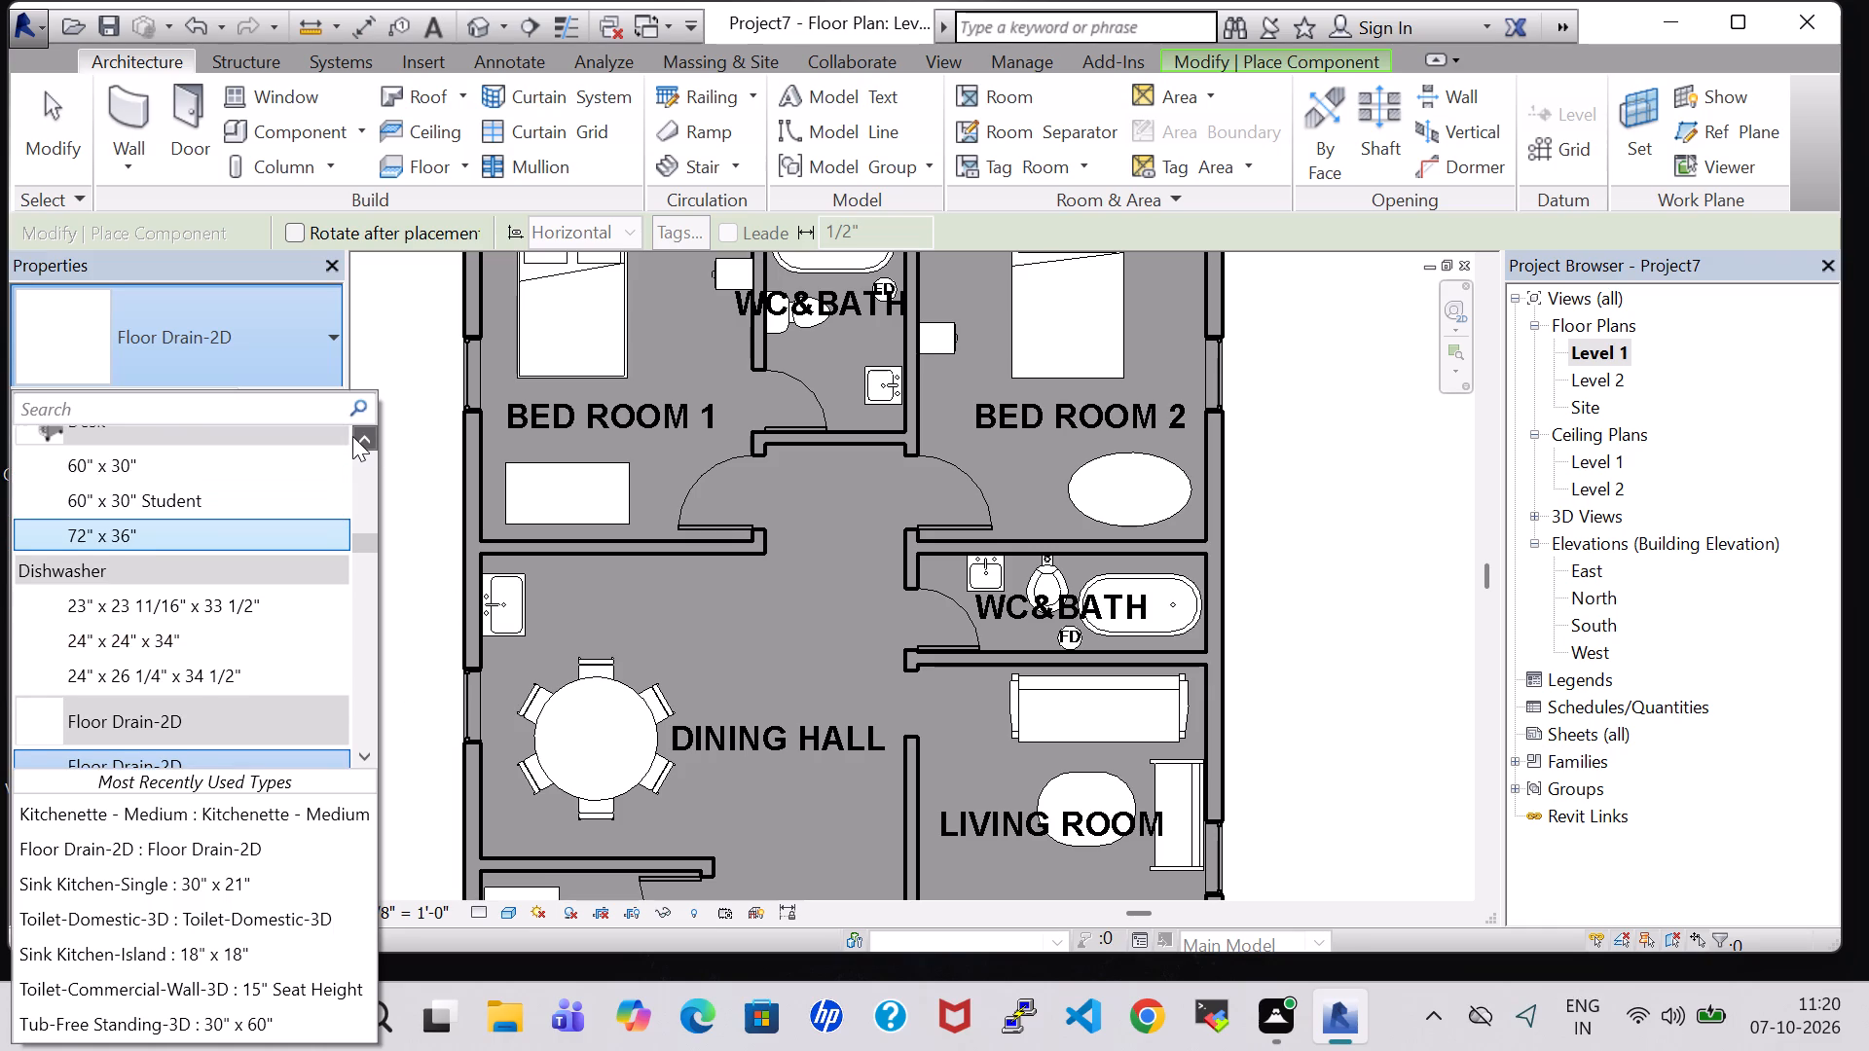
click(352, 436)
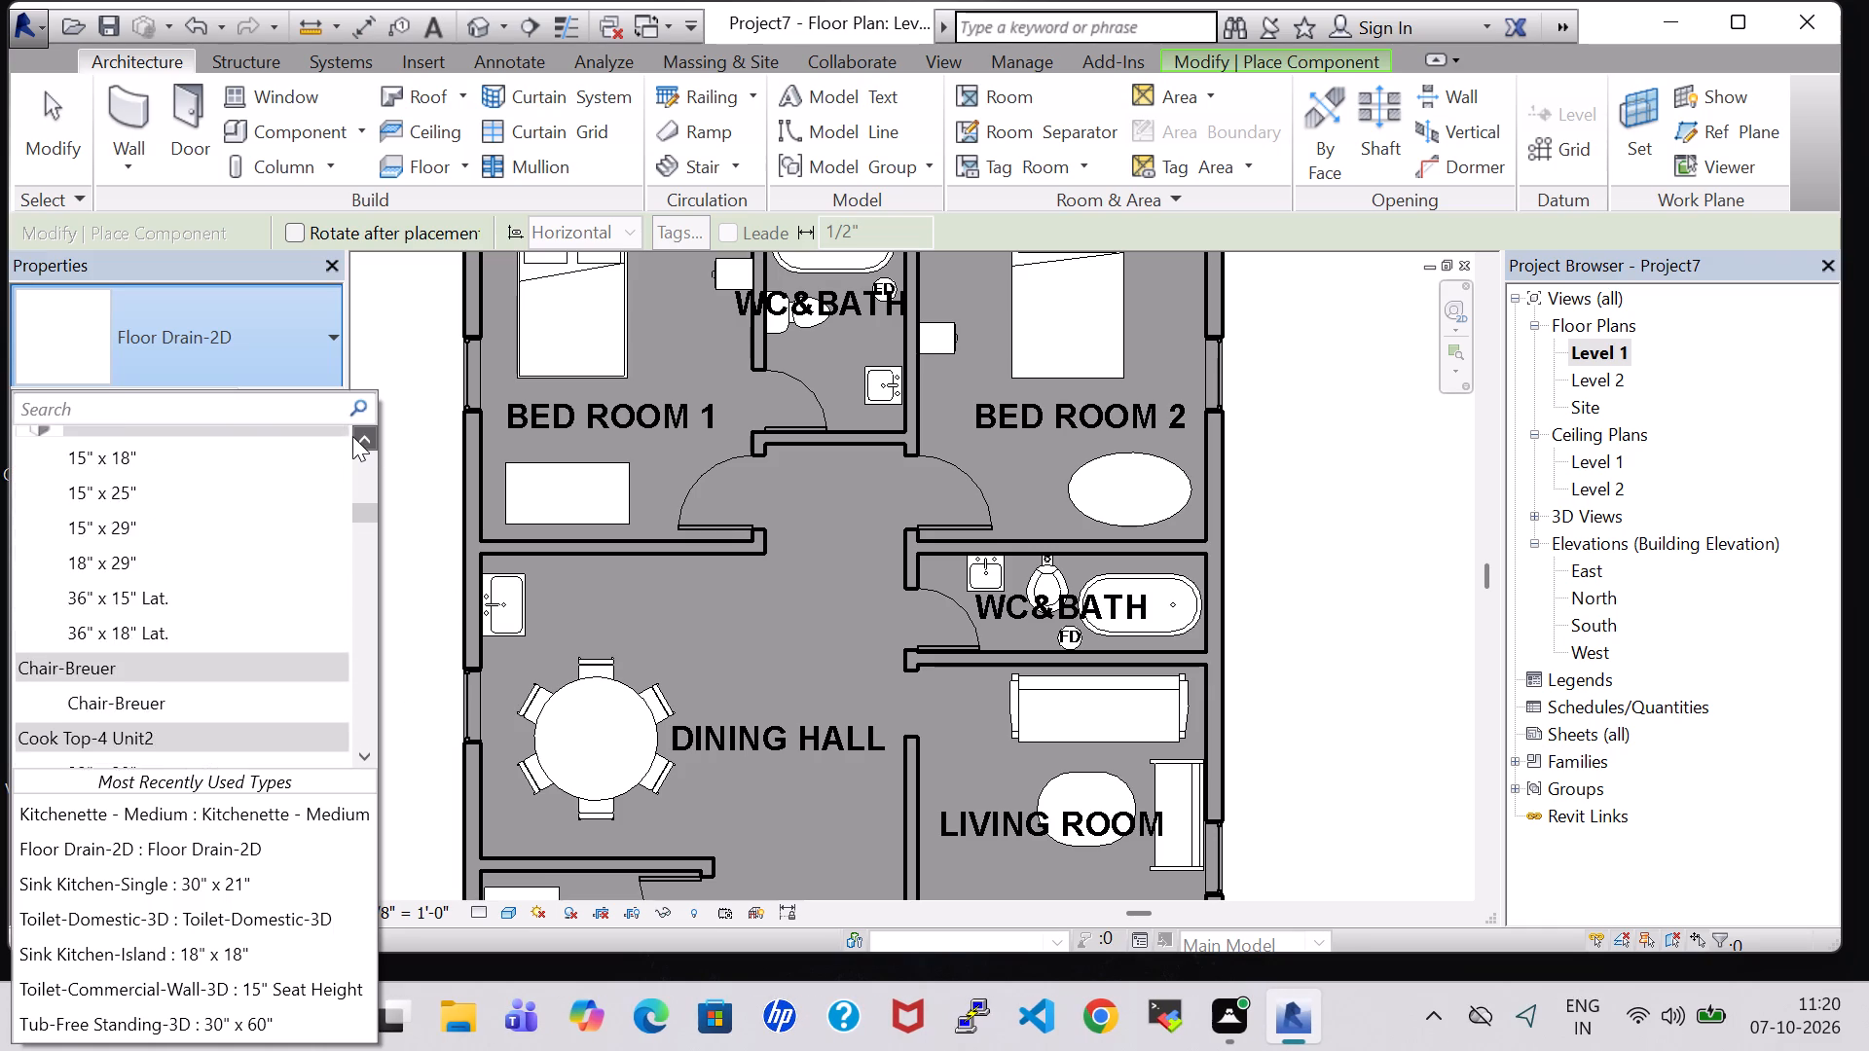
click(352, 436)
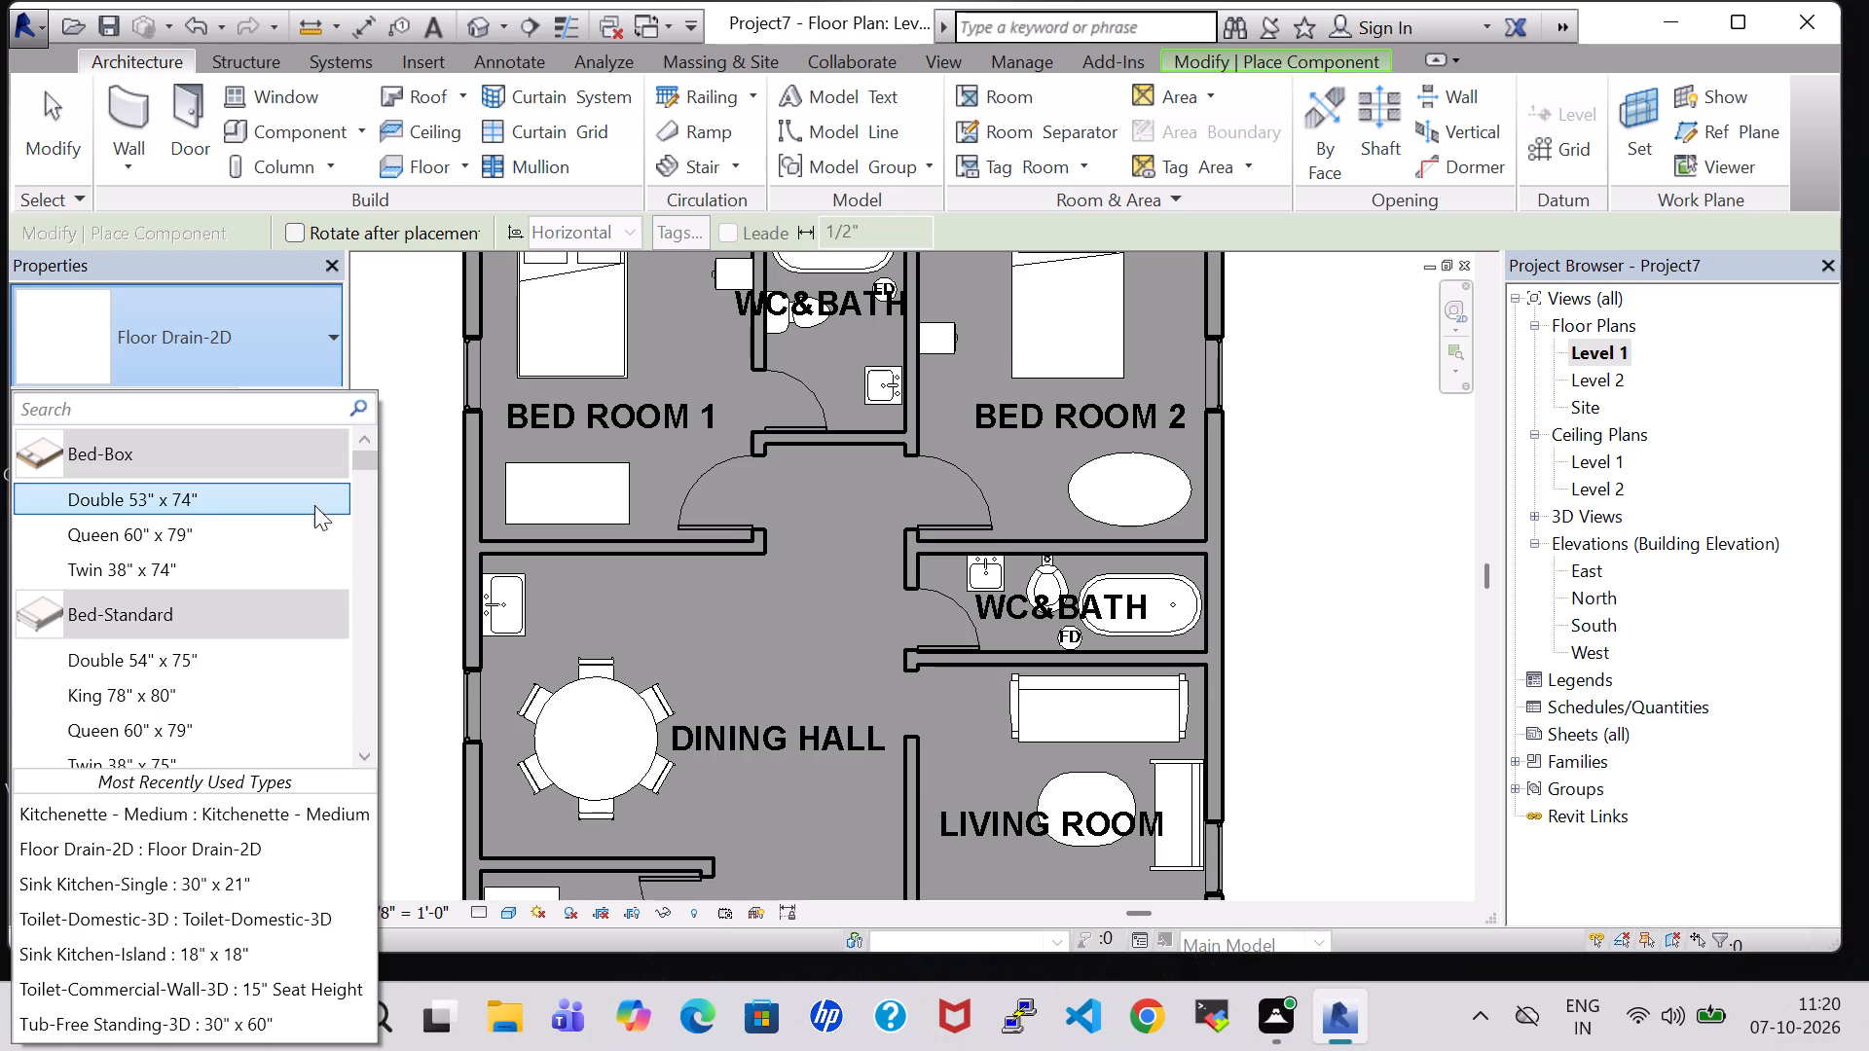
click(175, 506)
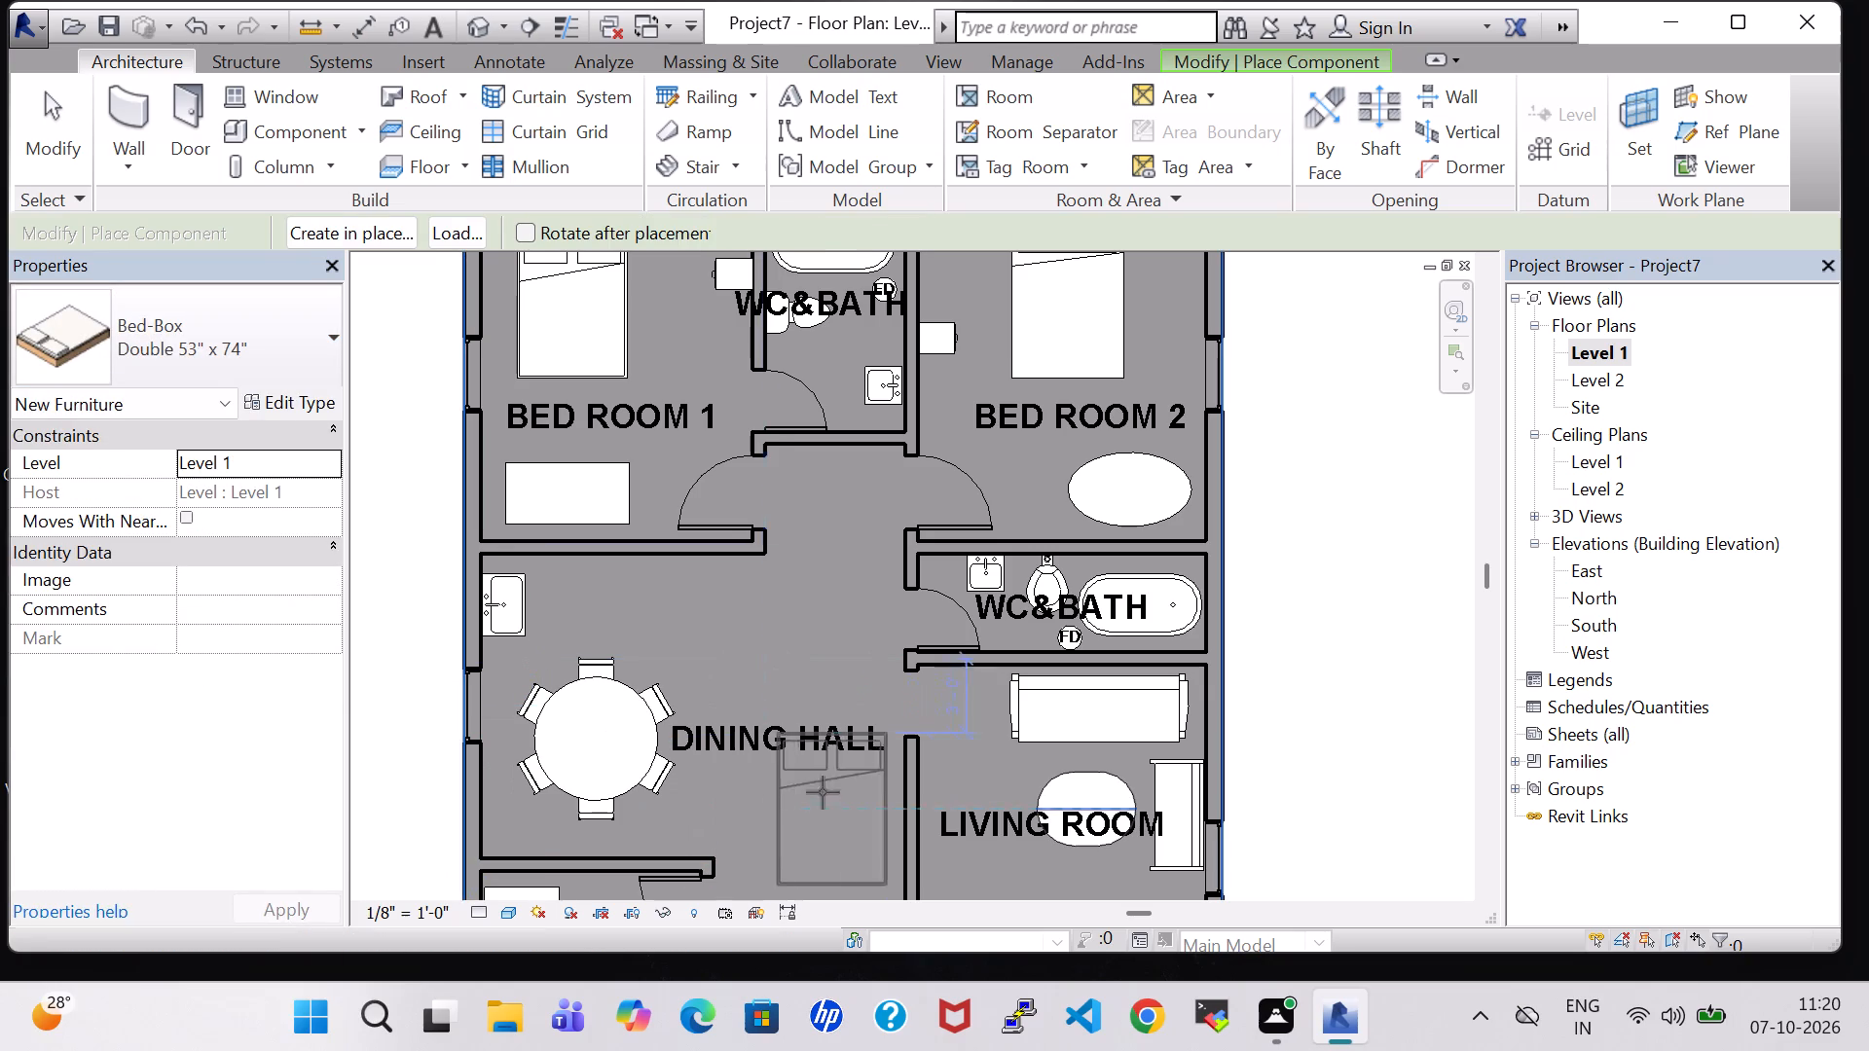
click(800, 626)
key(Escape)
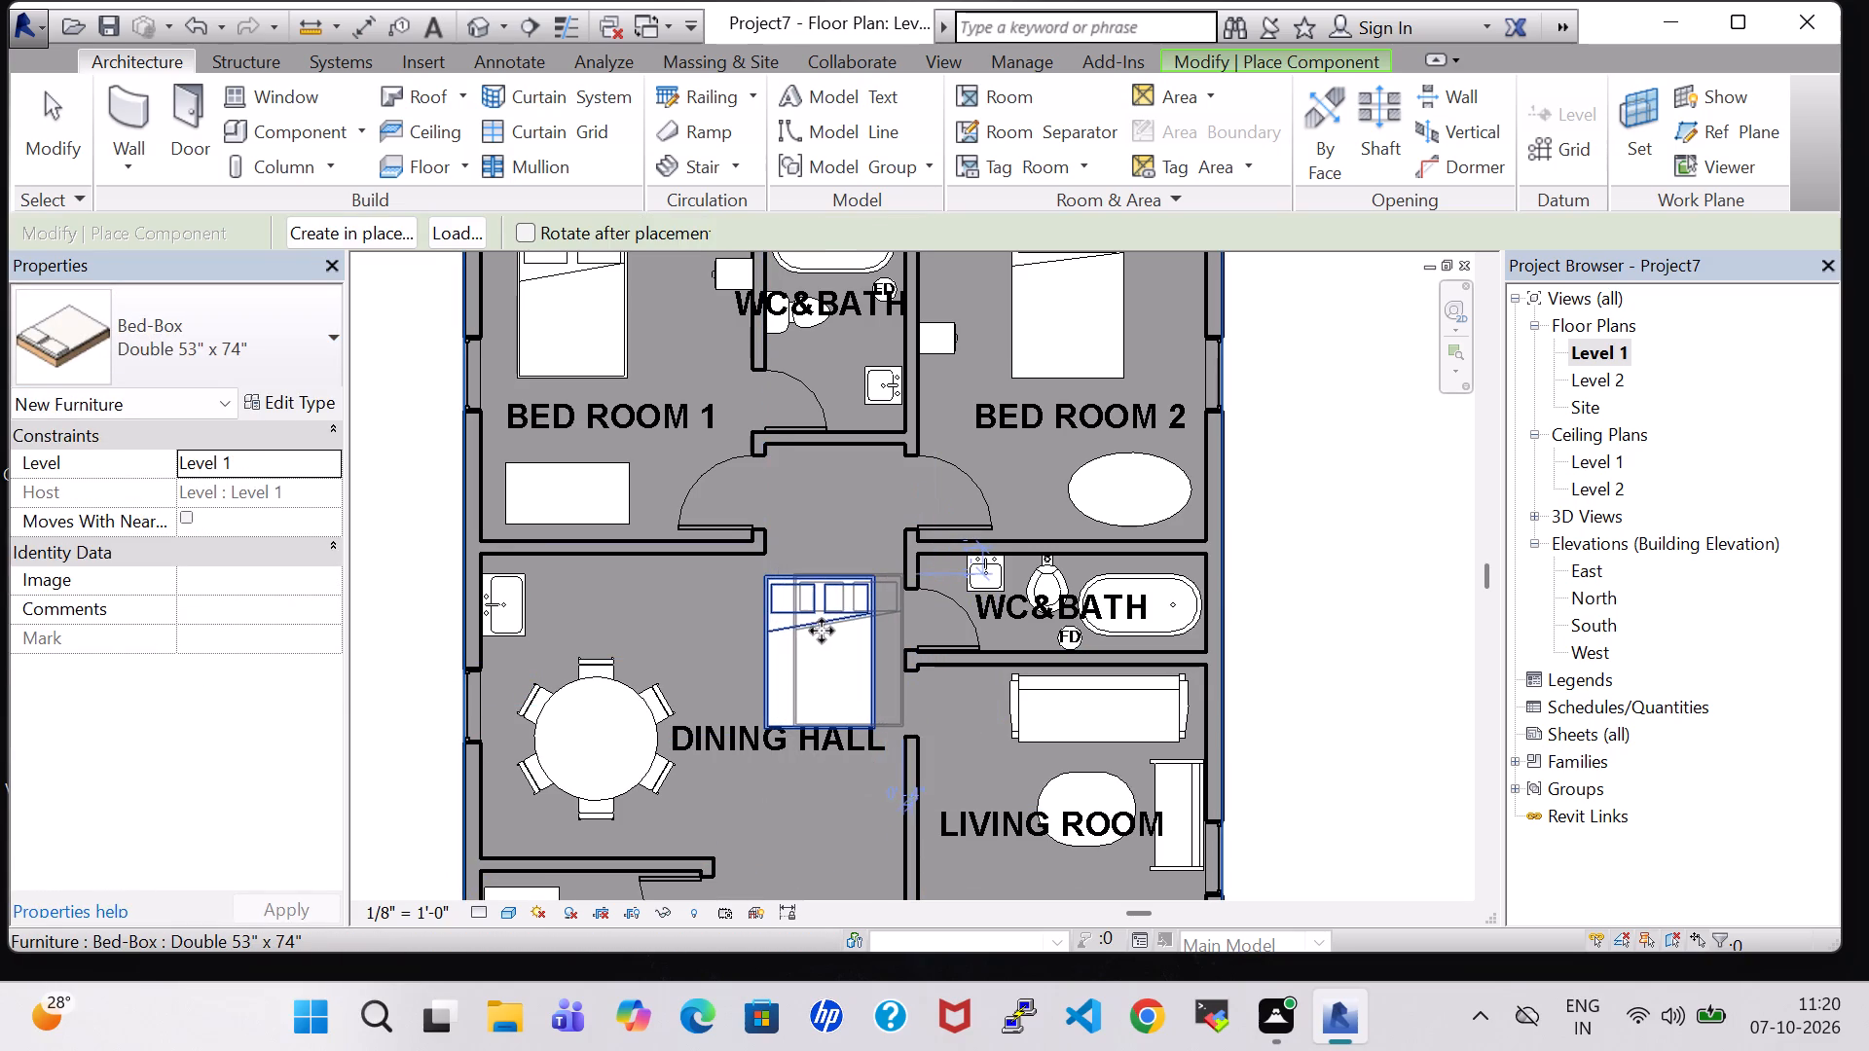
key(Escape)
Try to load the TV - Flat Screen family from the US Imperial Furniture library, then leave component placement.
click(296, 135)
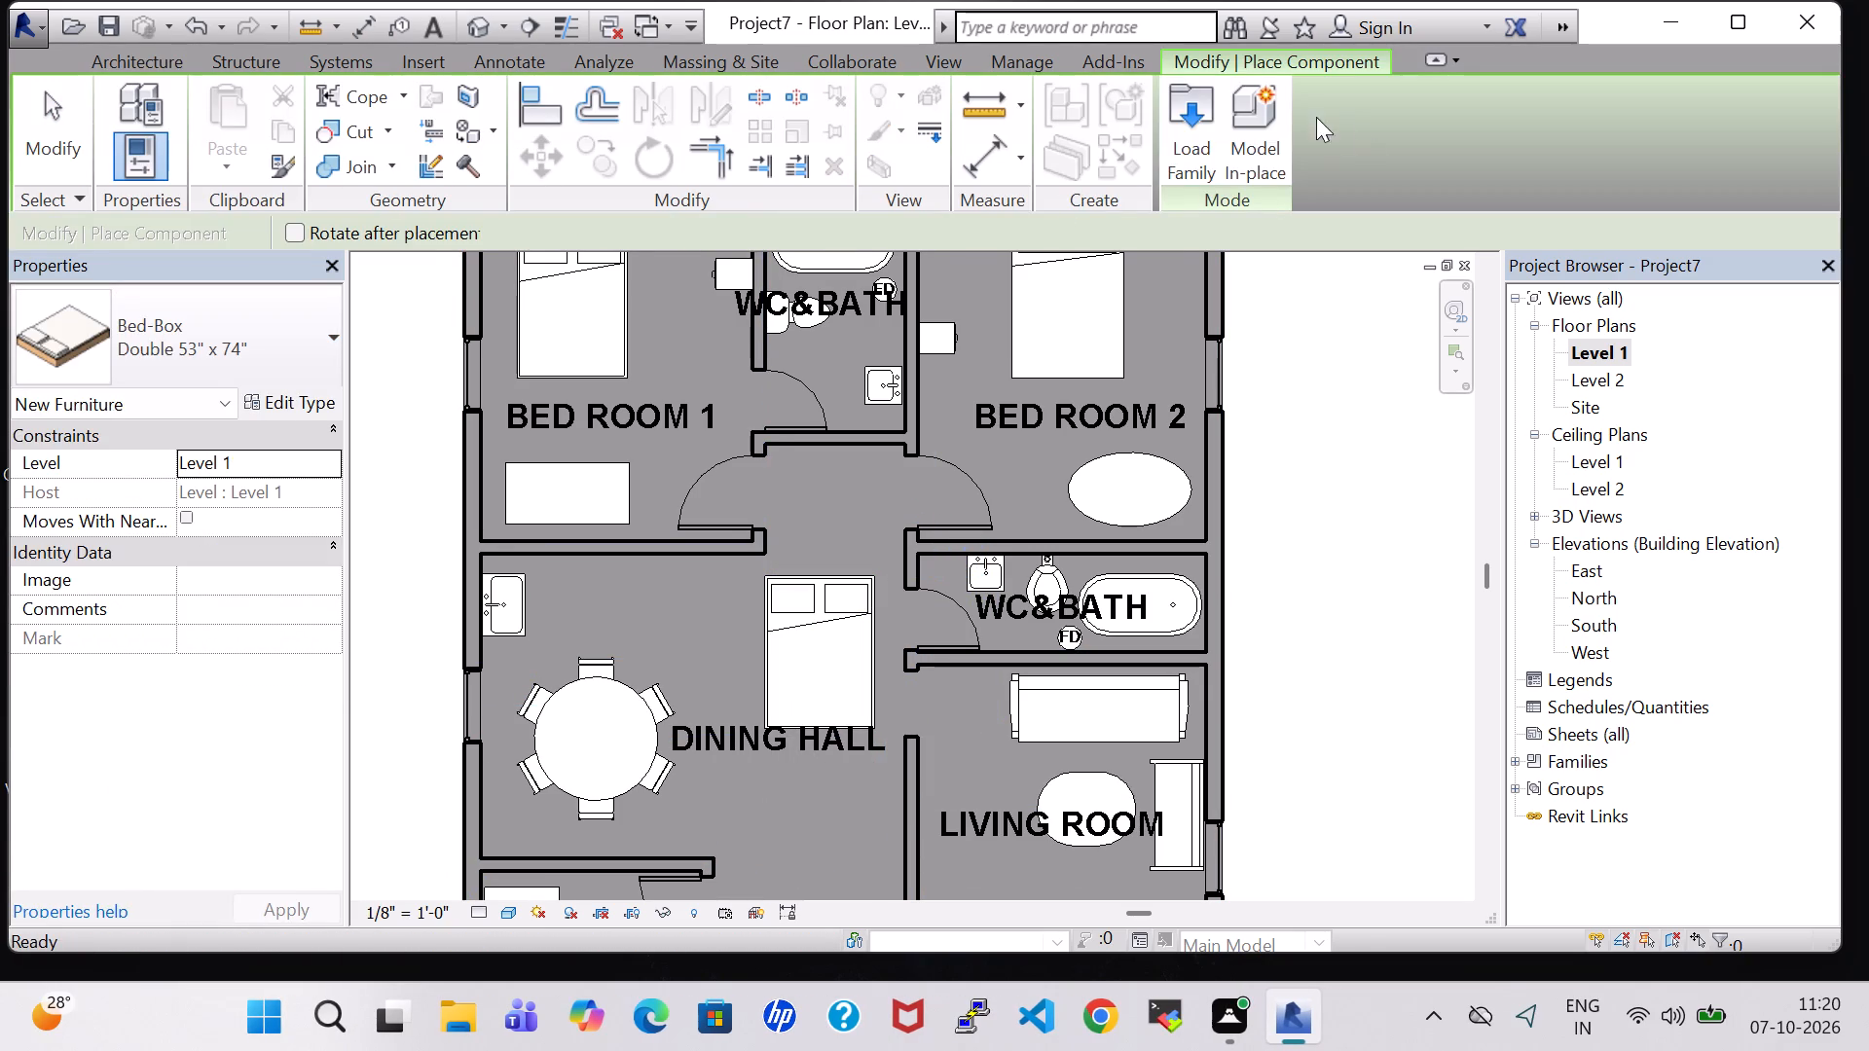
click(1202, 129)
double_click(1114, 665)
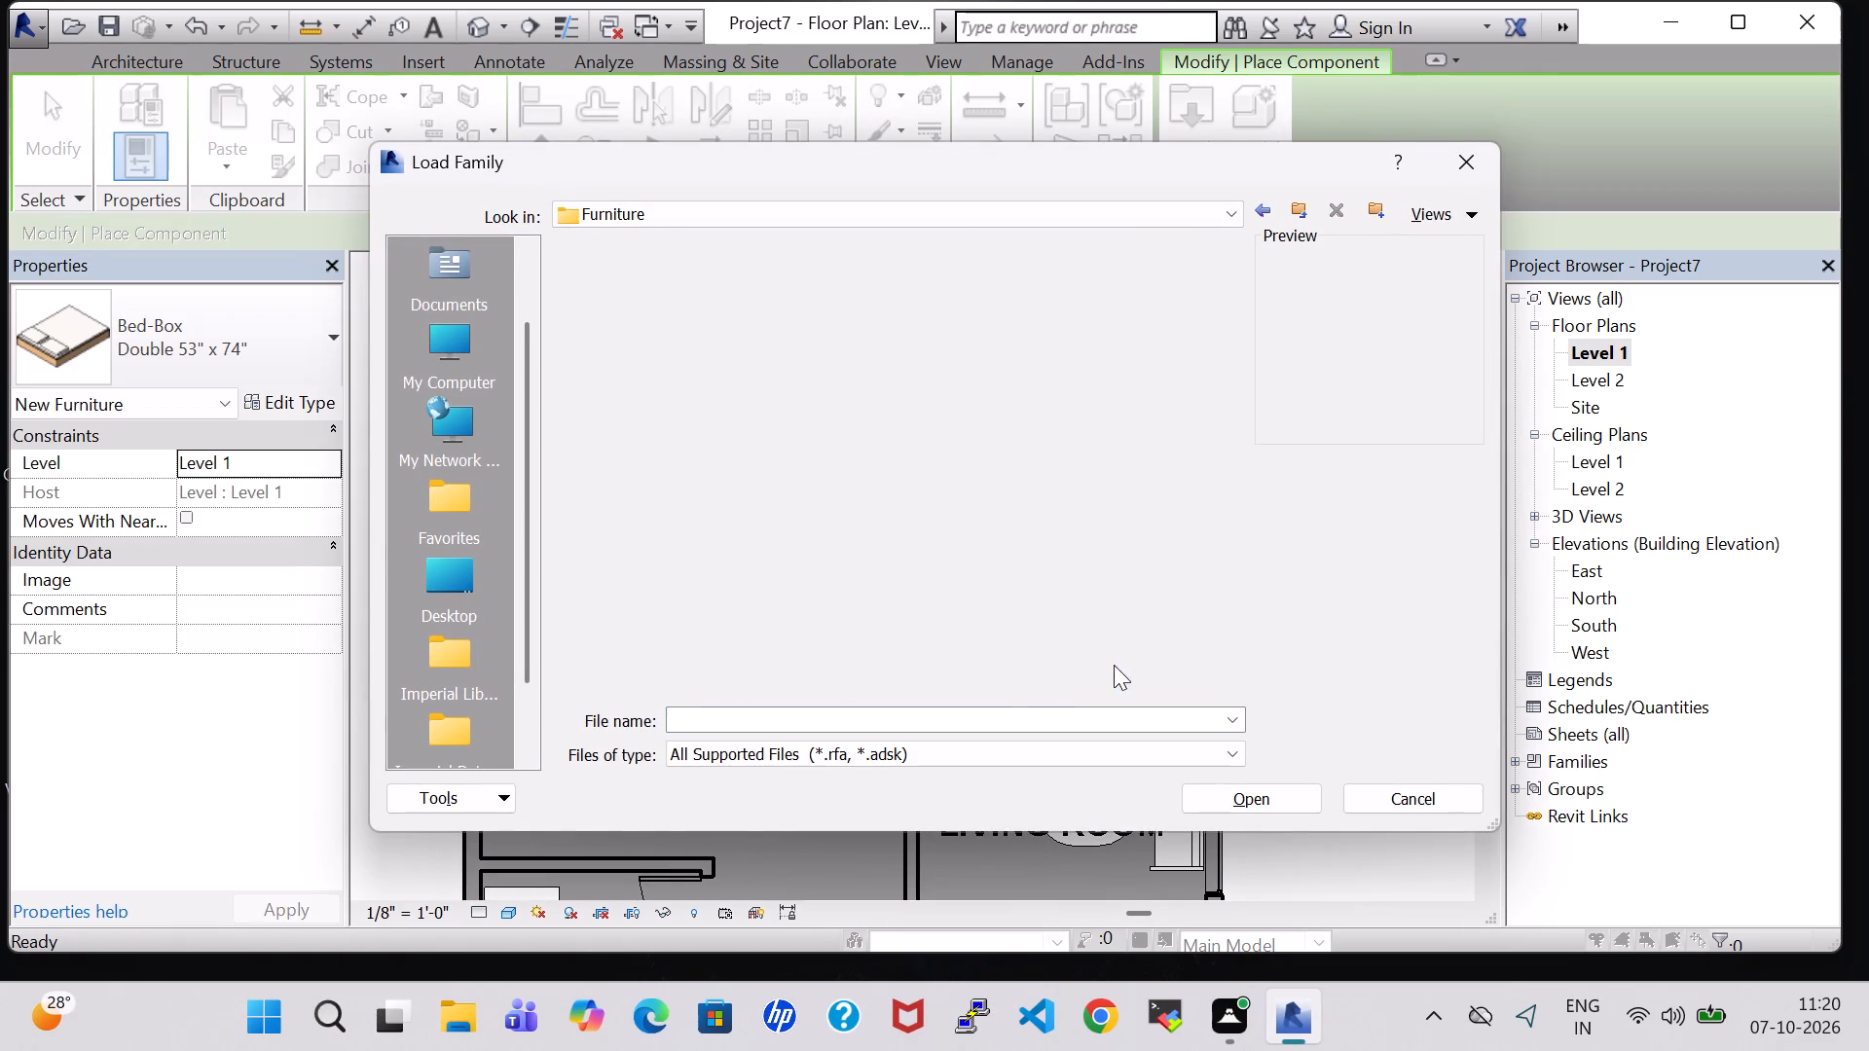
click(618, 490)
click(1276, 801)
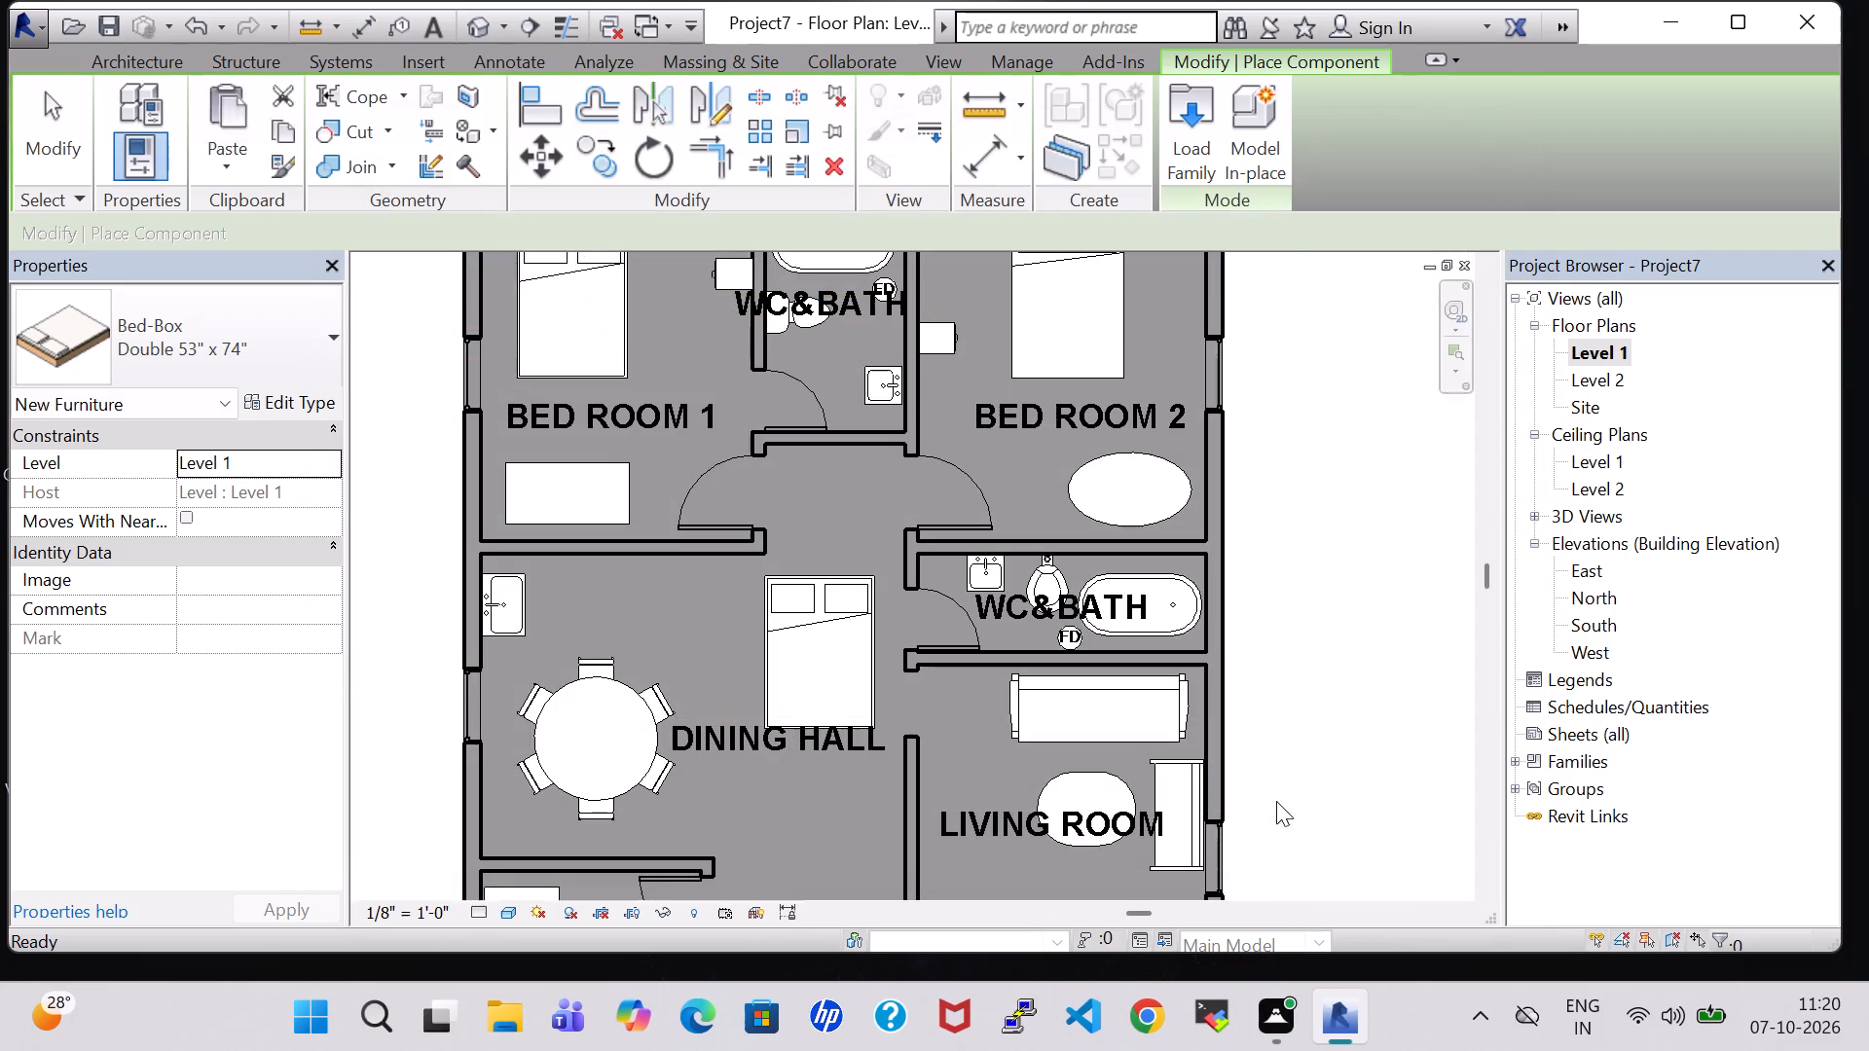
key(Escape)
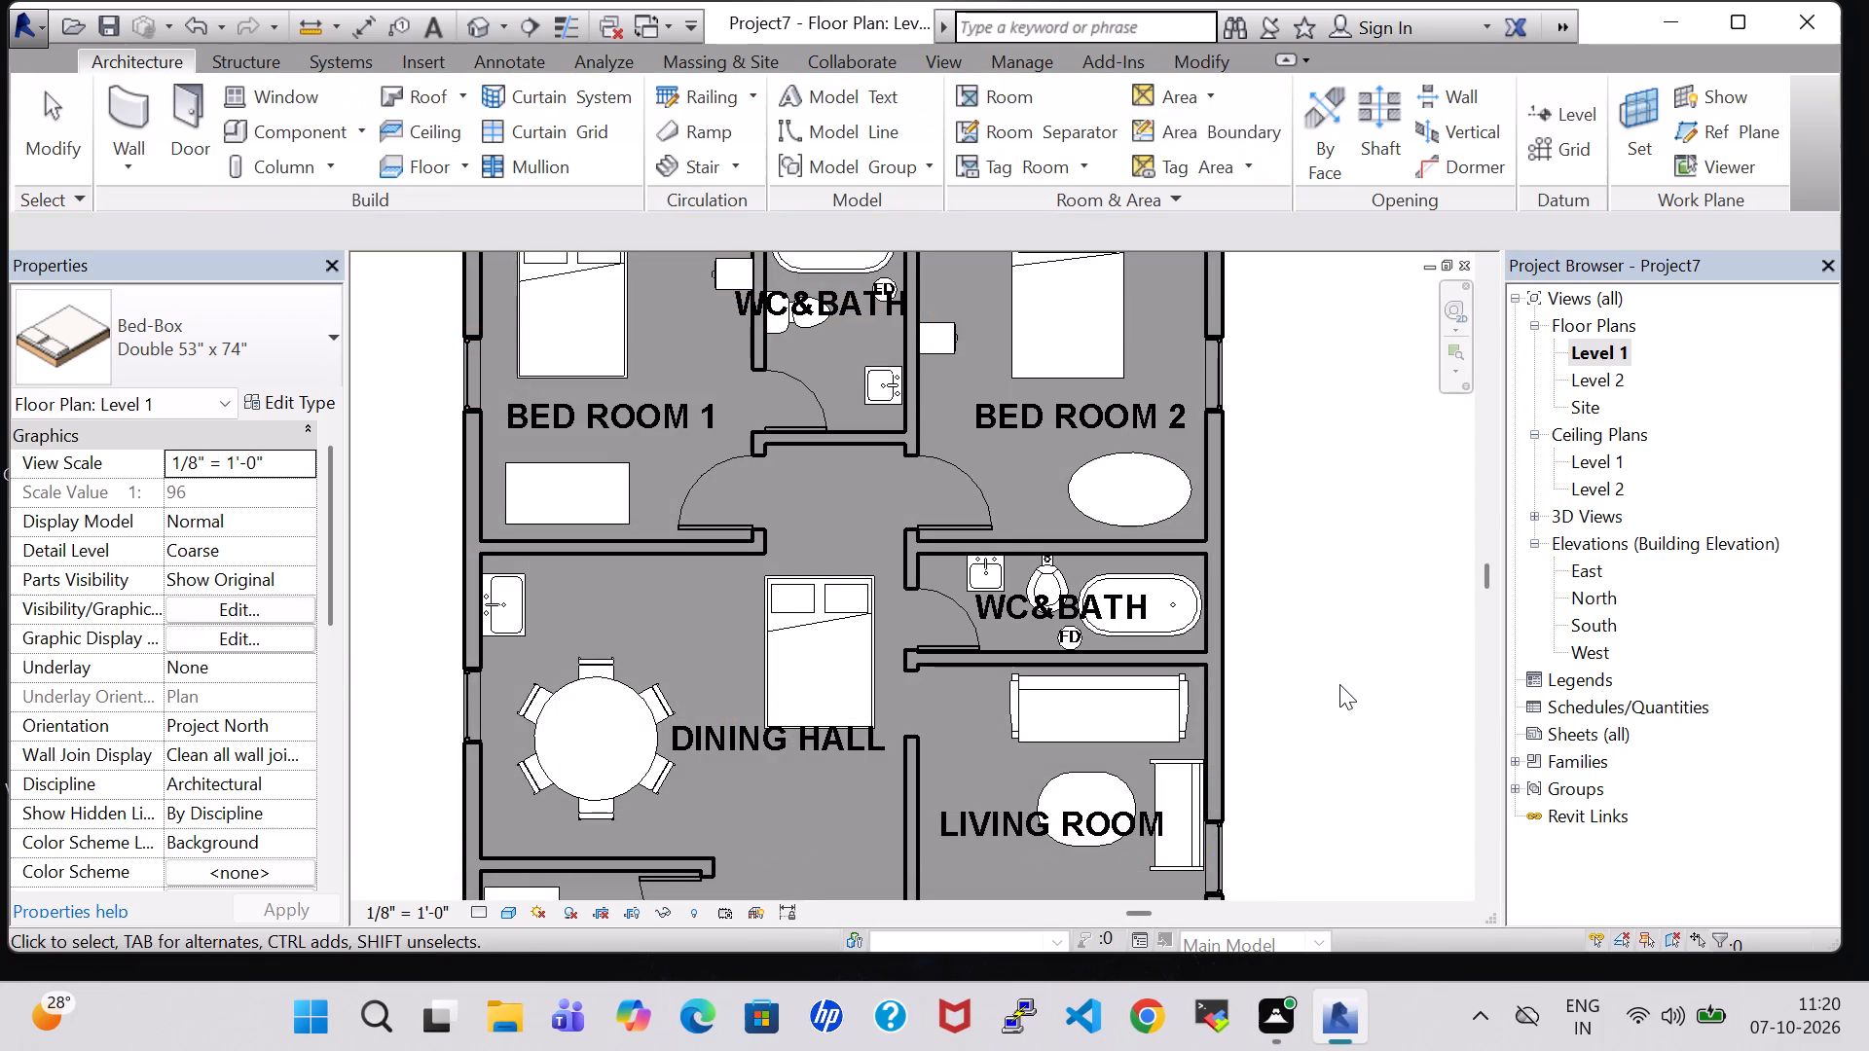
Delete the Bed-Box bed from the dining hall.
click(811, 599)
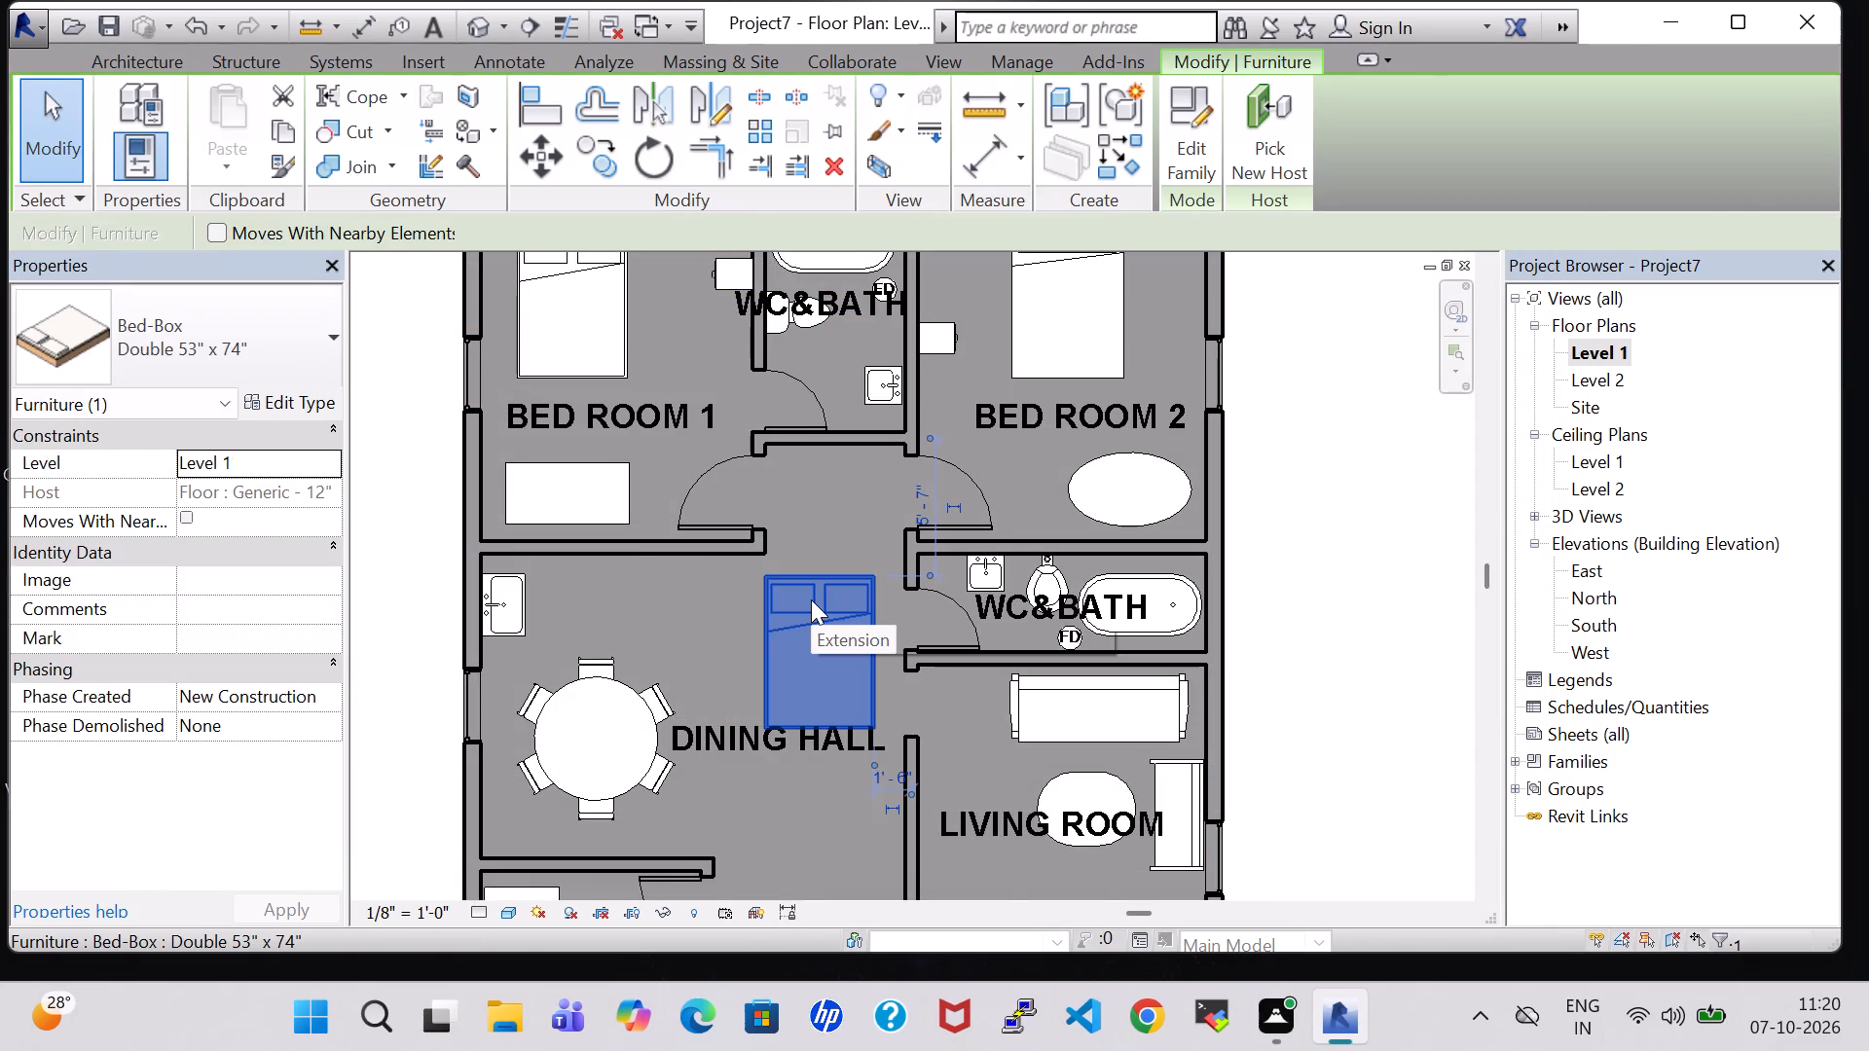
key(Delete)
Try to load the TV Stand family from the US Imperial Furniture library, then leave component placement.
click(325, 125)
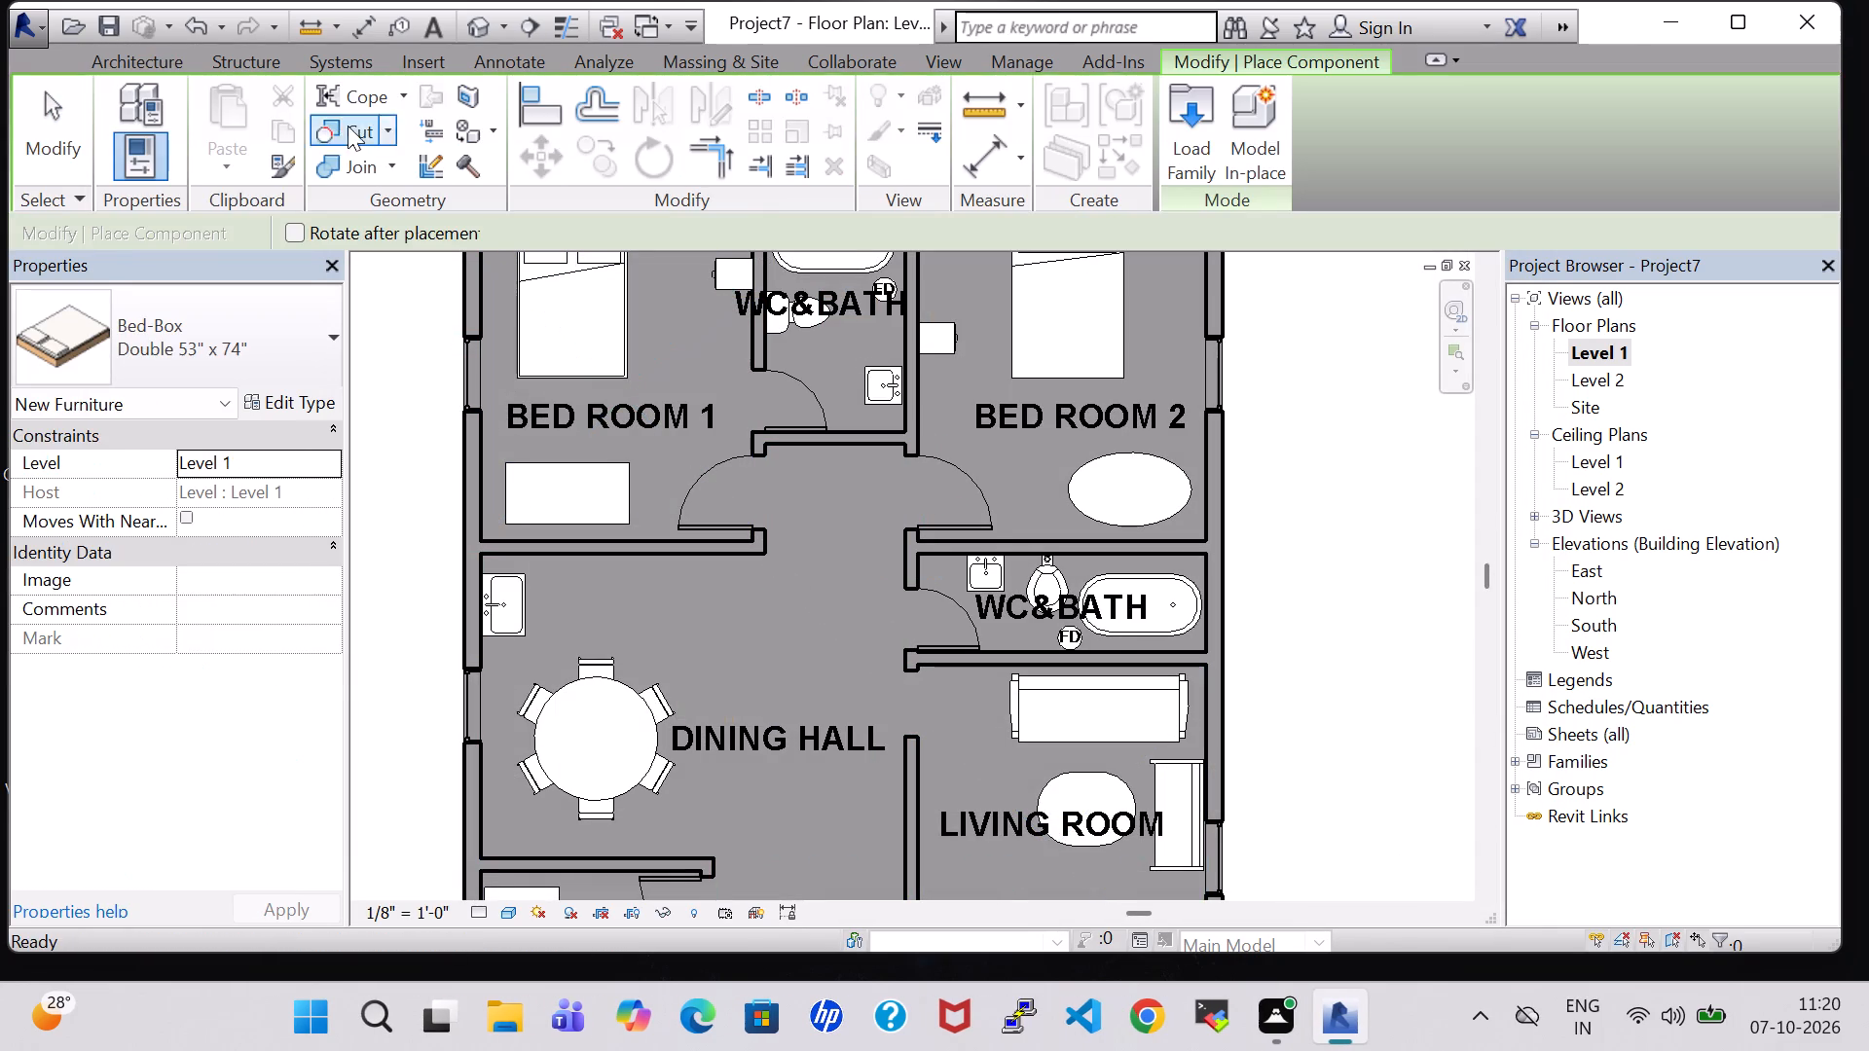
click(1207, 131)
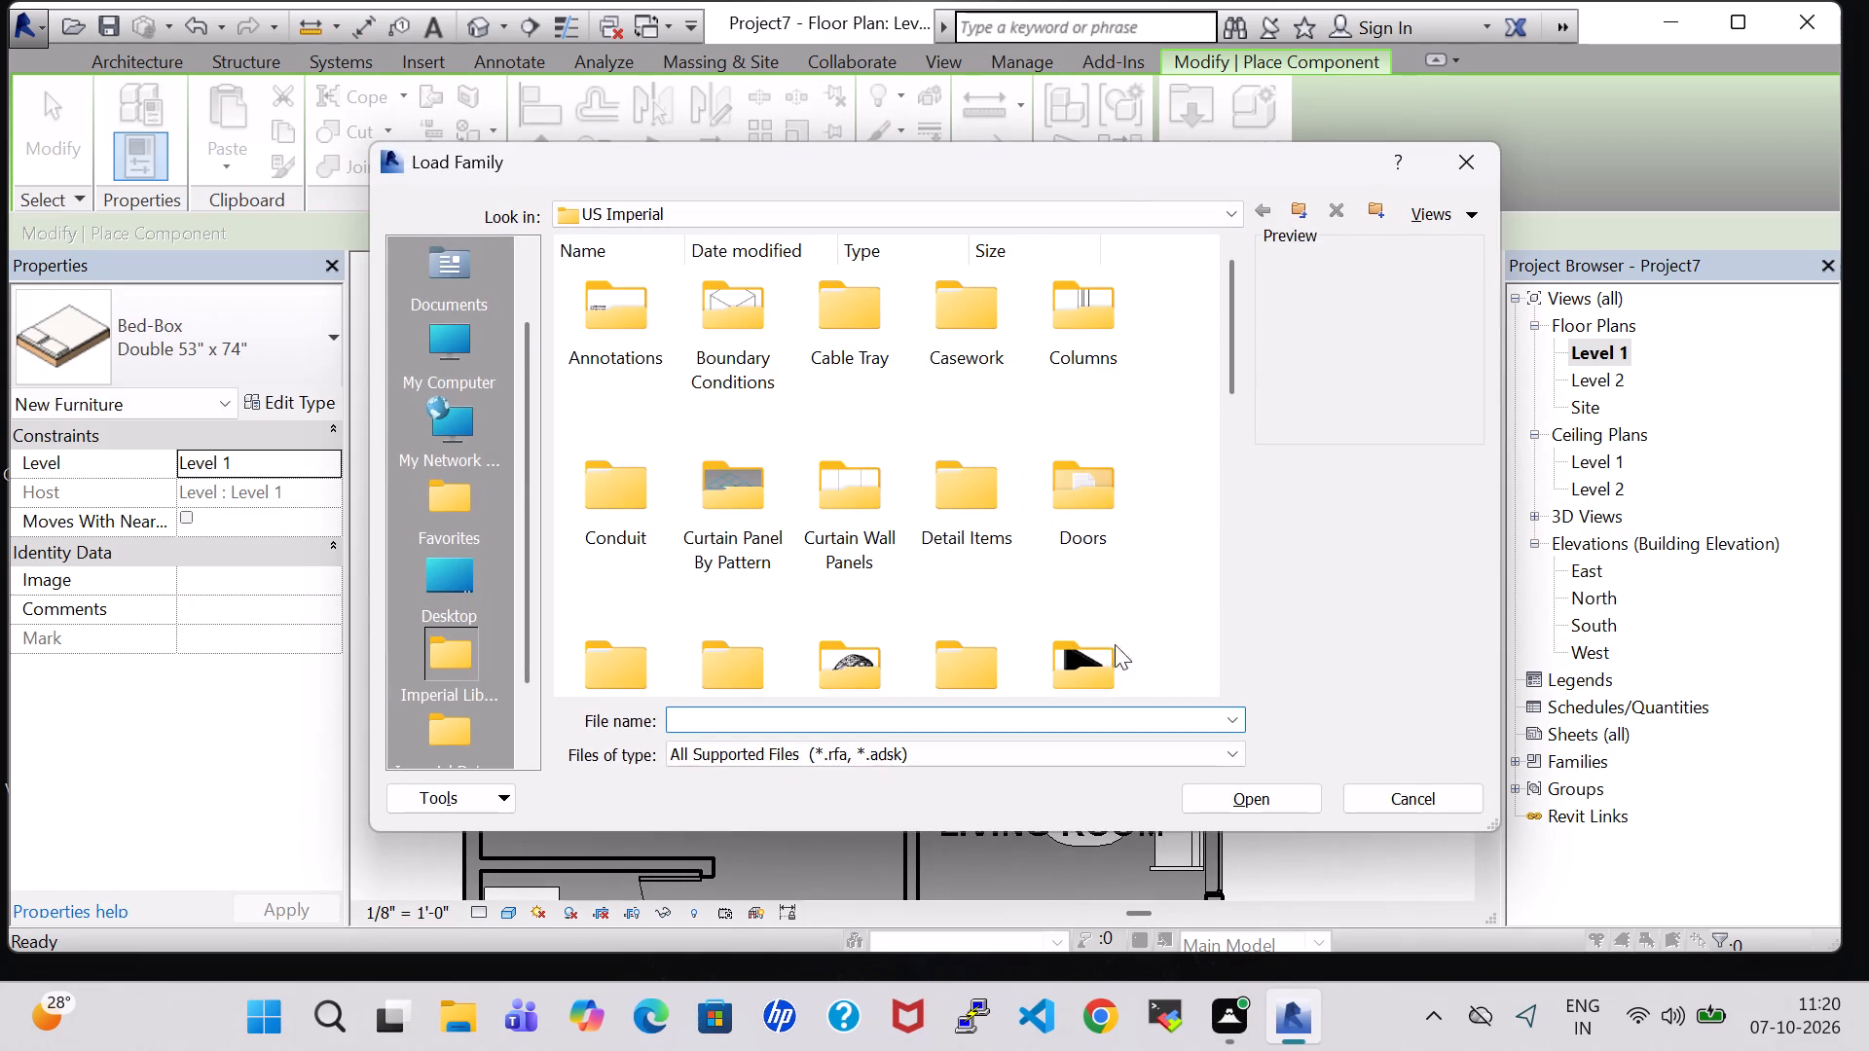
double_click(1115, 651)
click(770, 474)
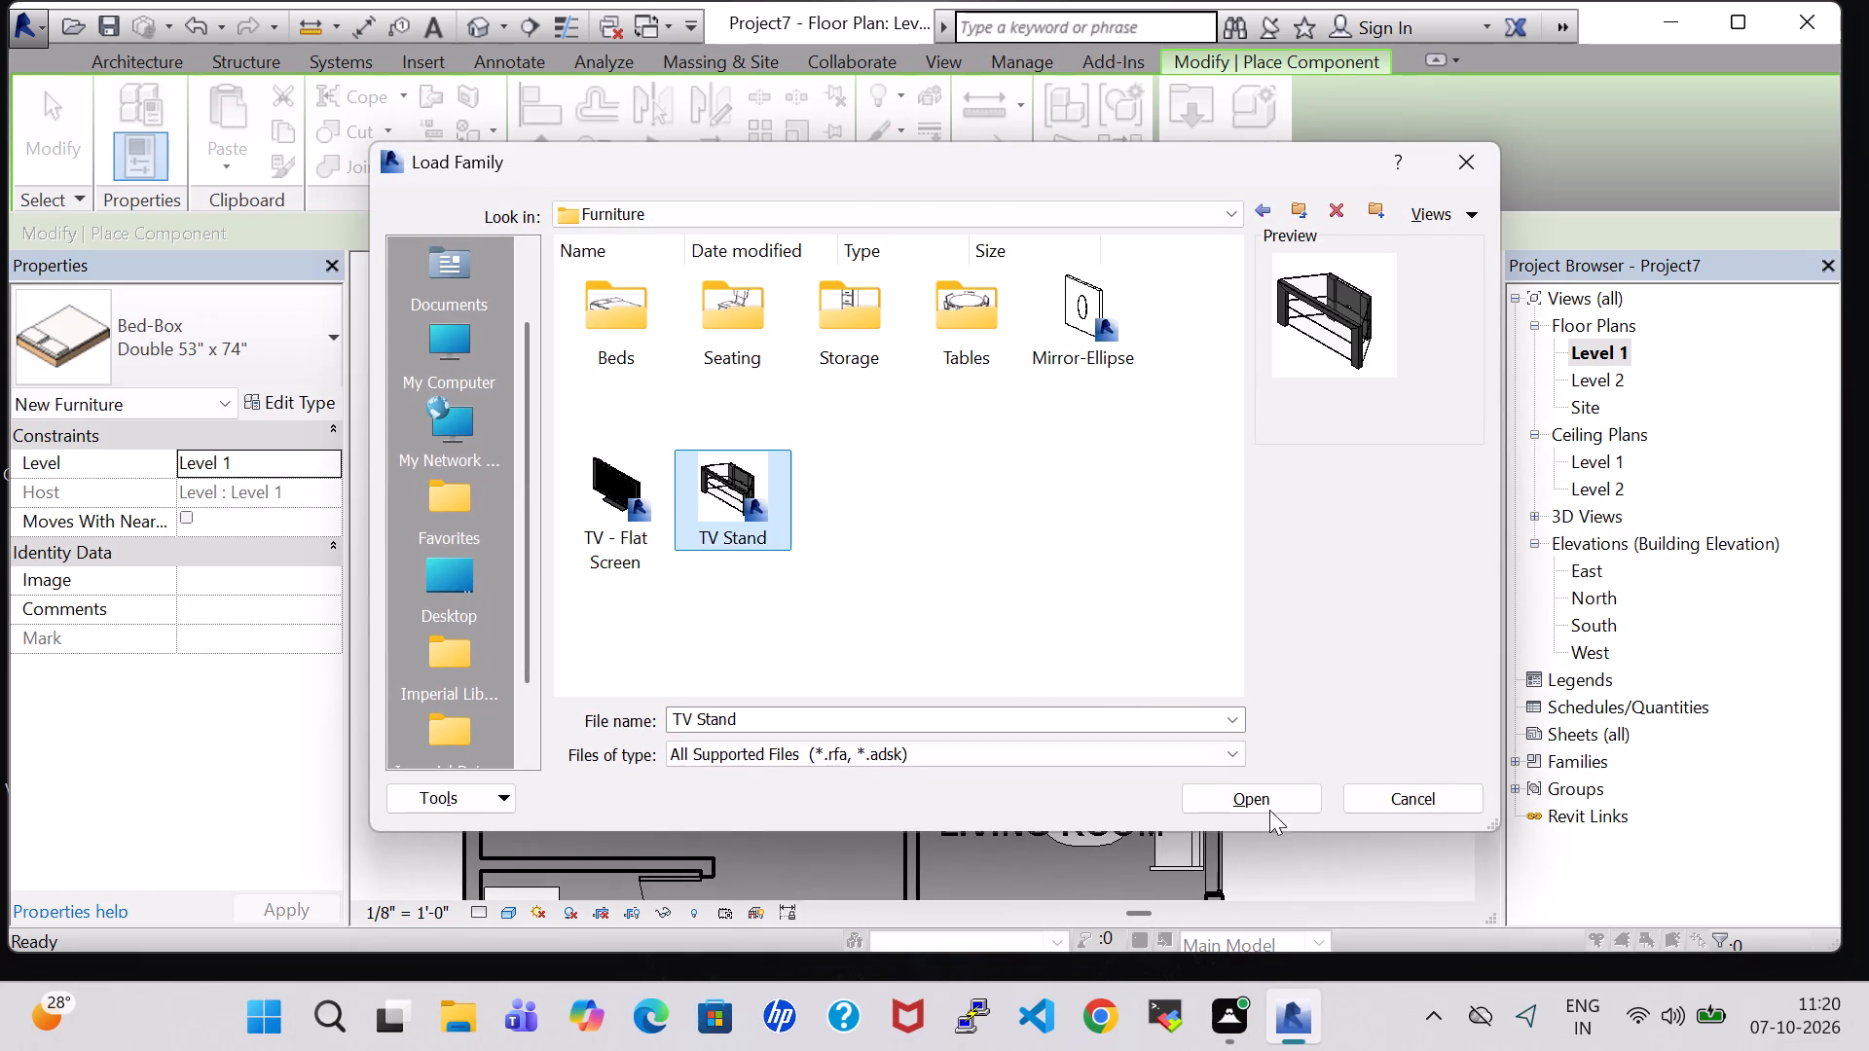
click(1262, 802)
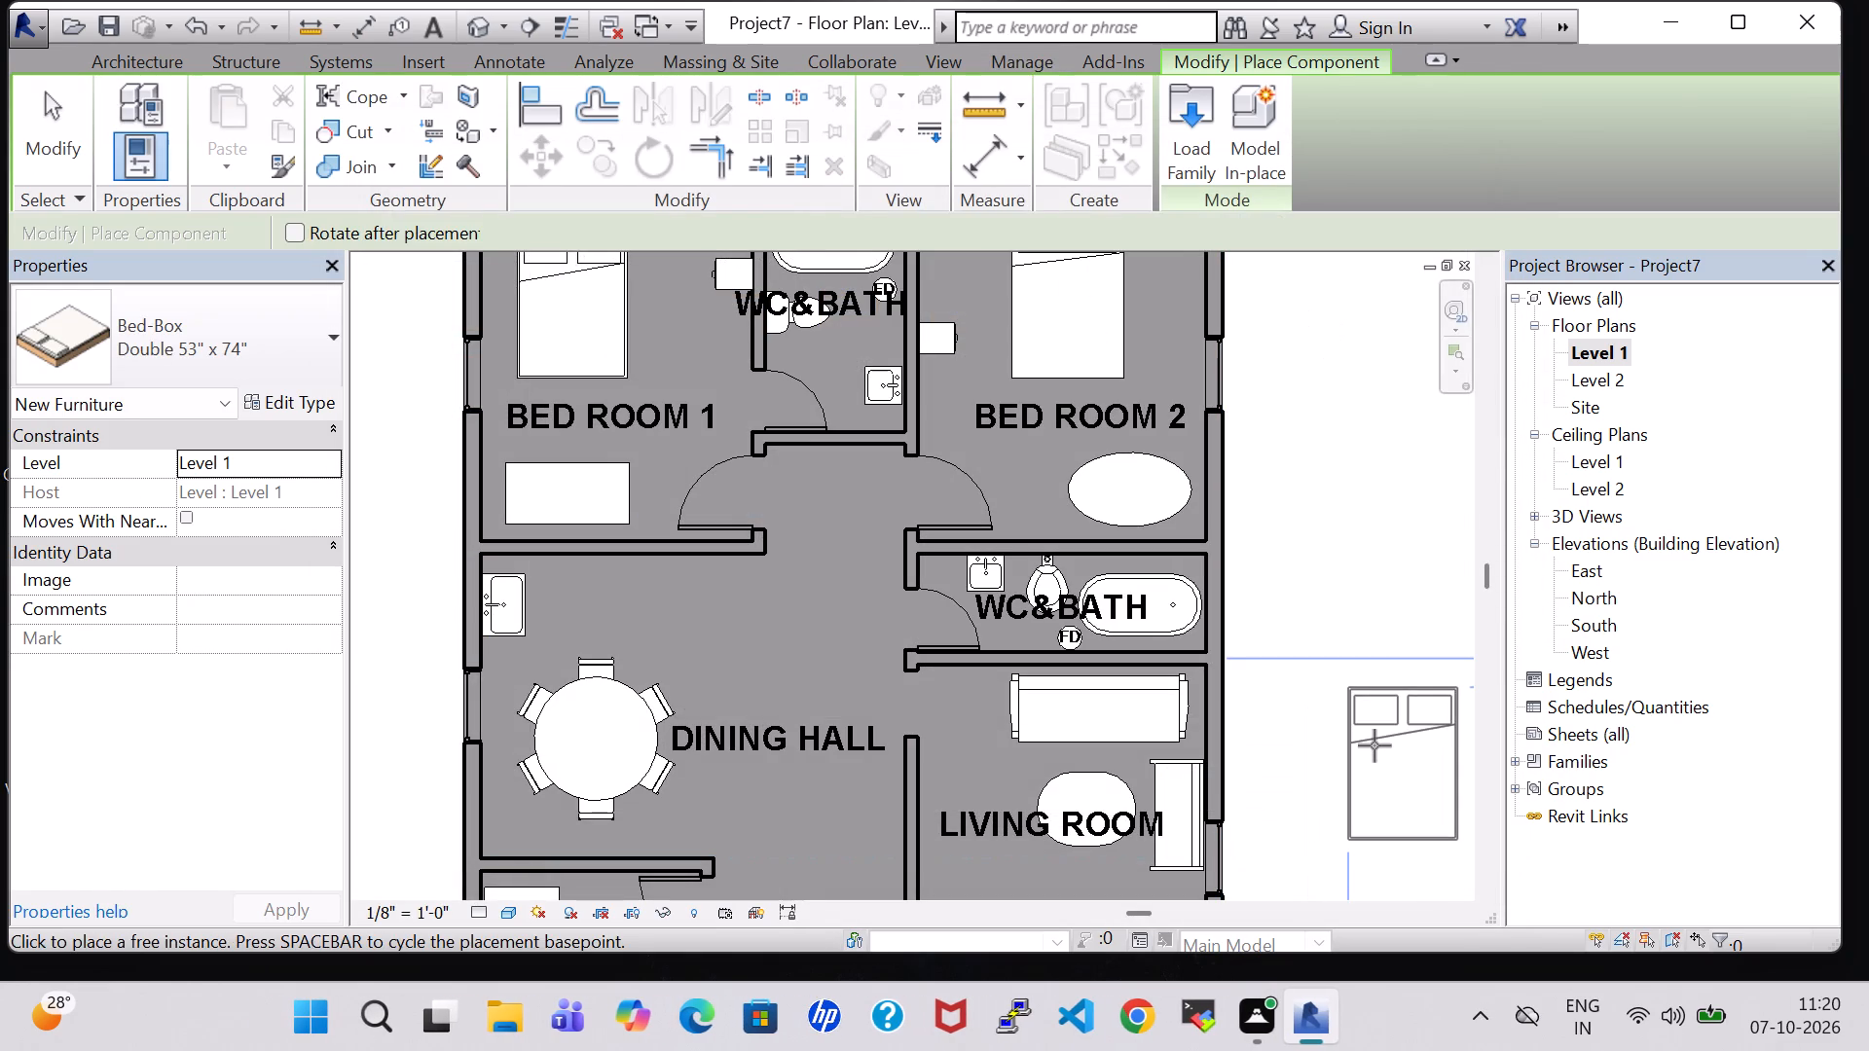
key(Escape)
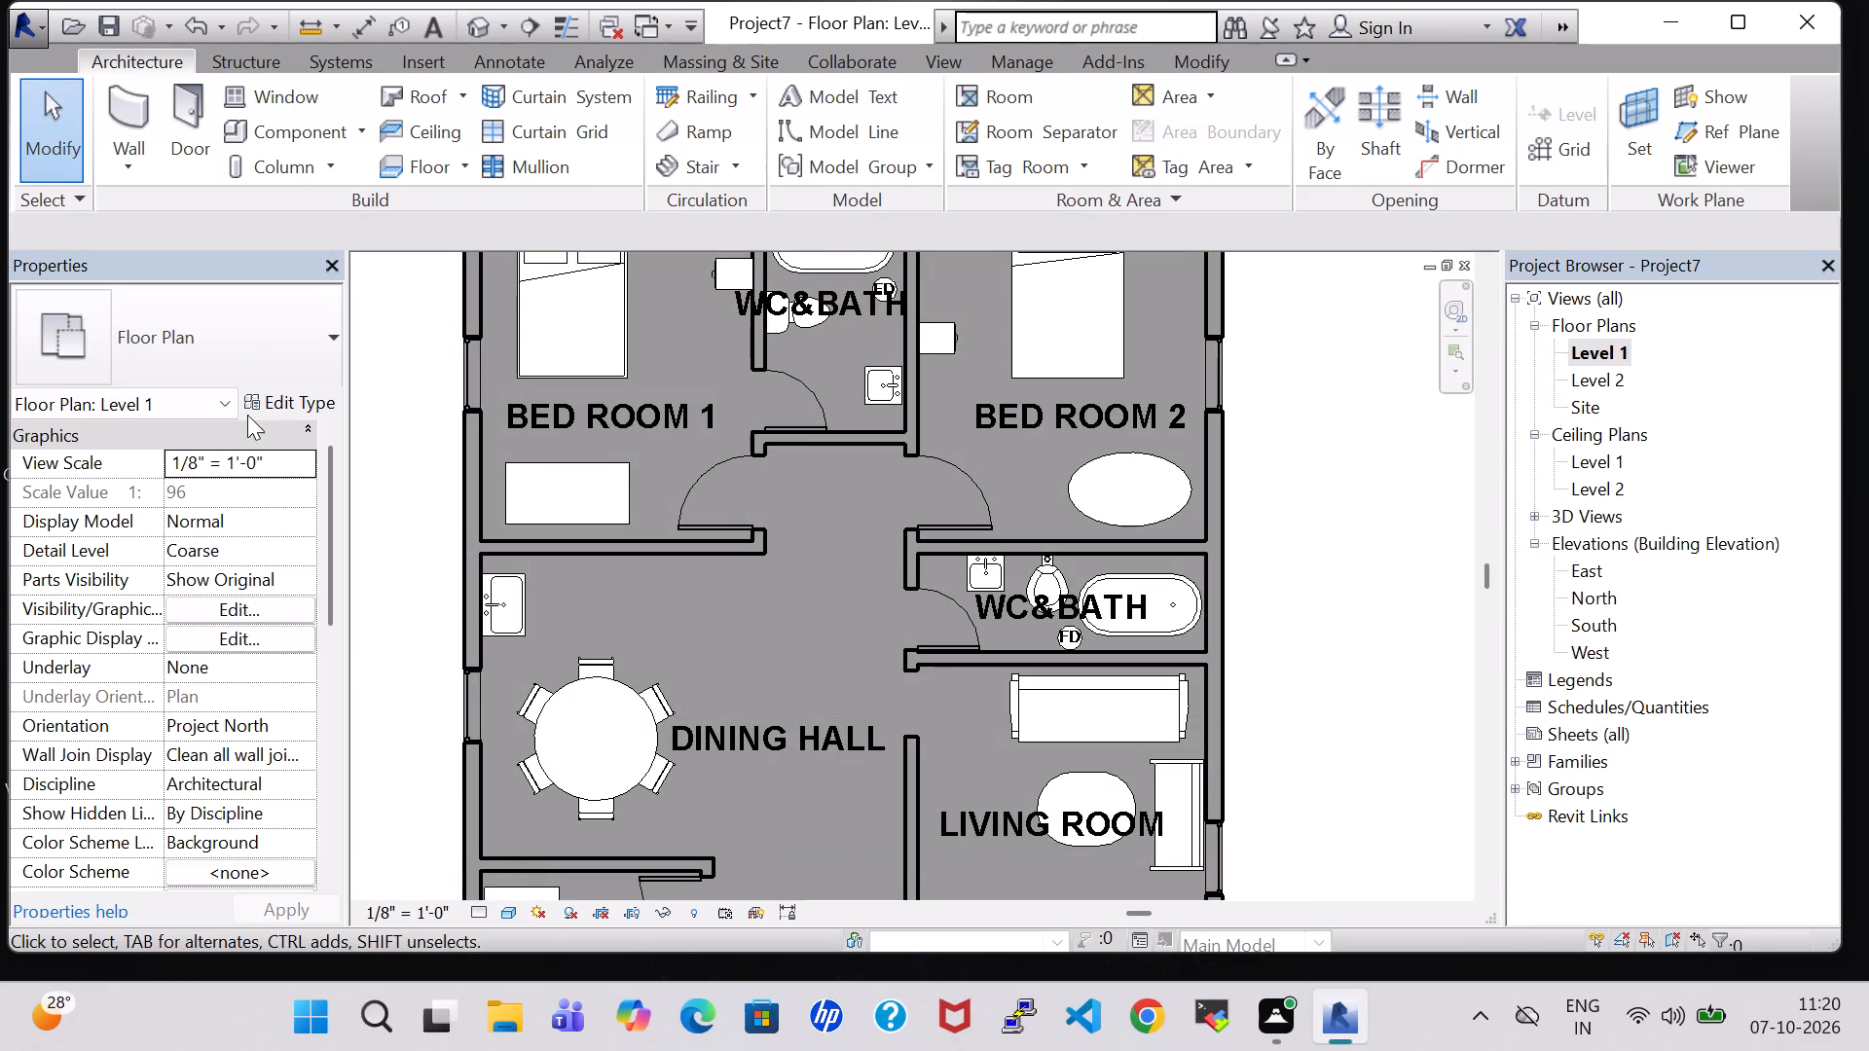
Place a TV - Flat Screen component, type 32", in the living room against the wall beside the double door.
click(285, 135)
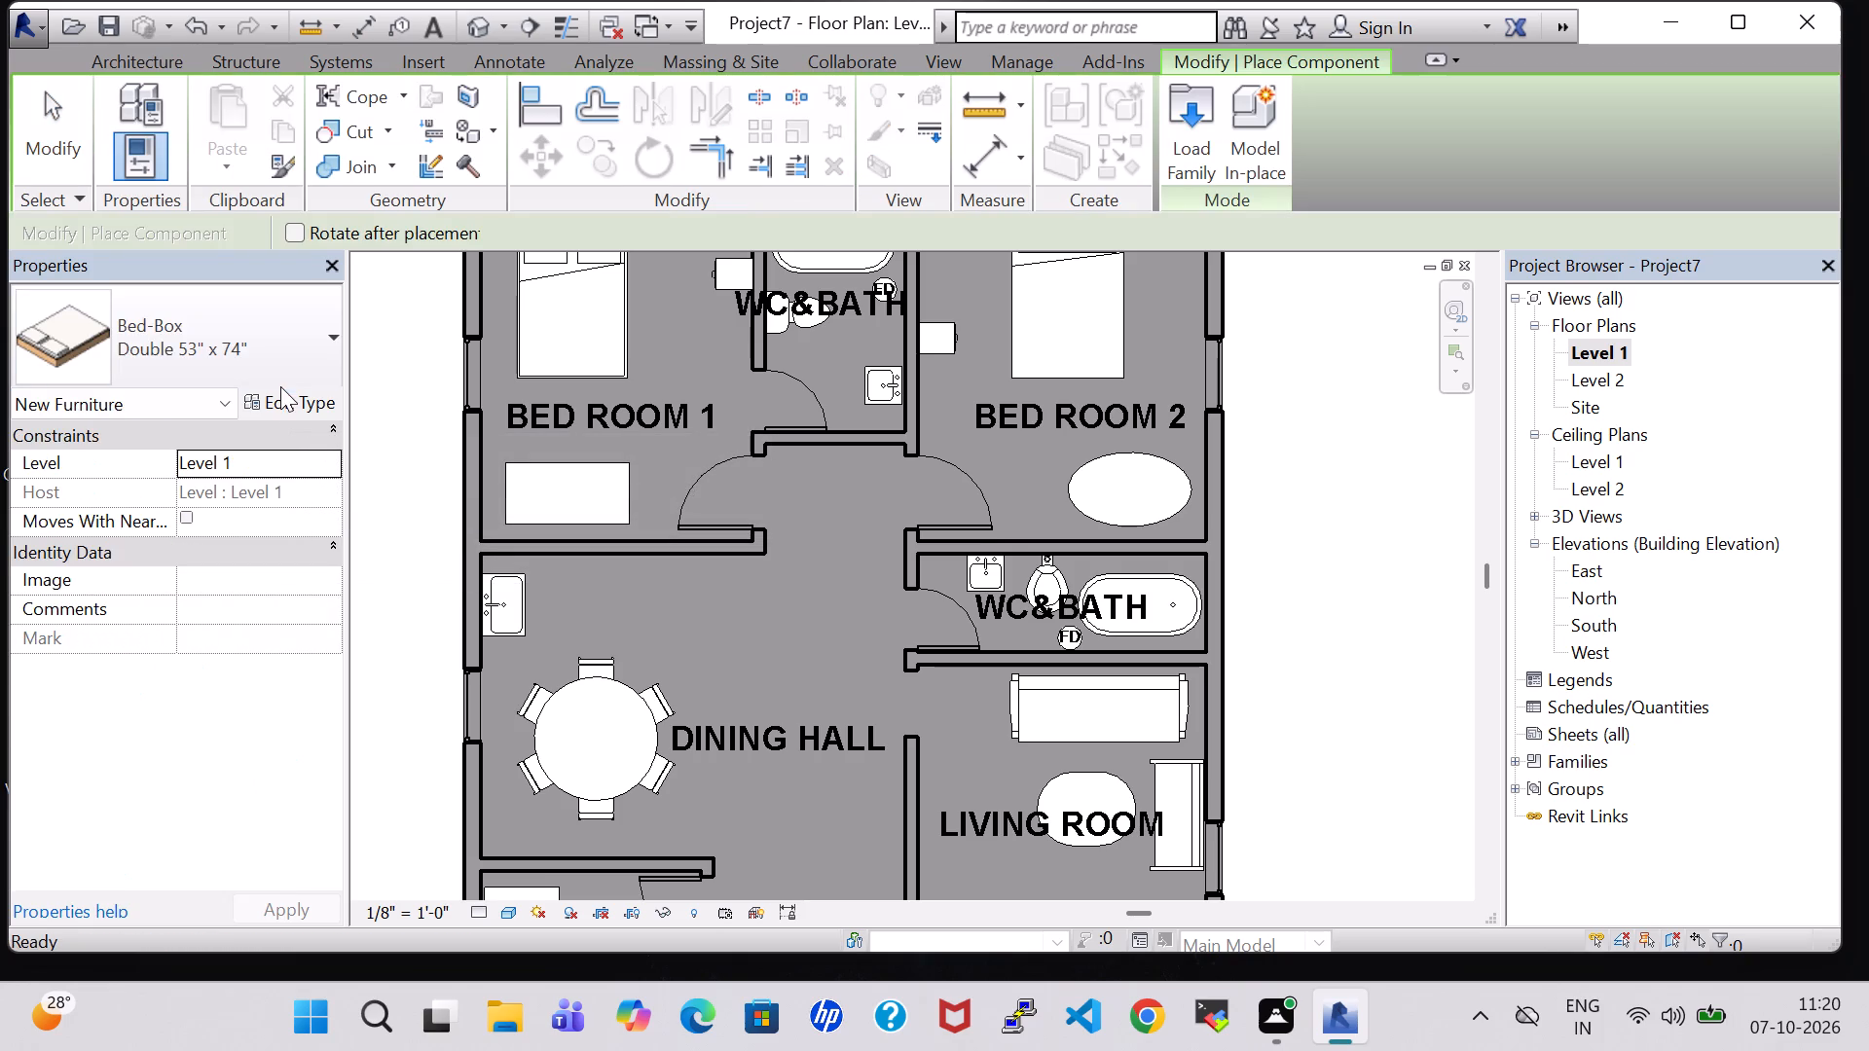
click(193, 399)
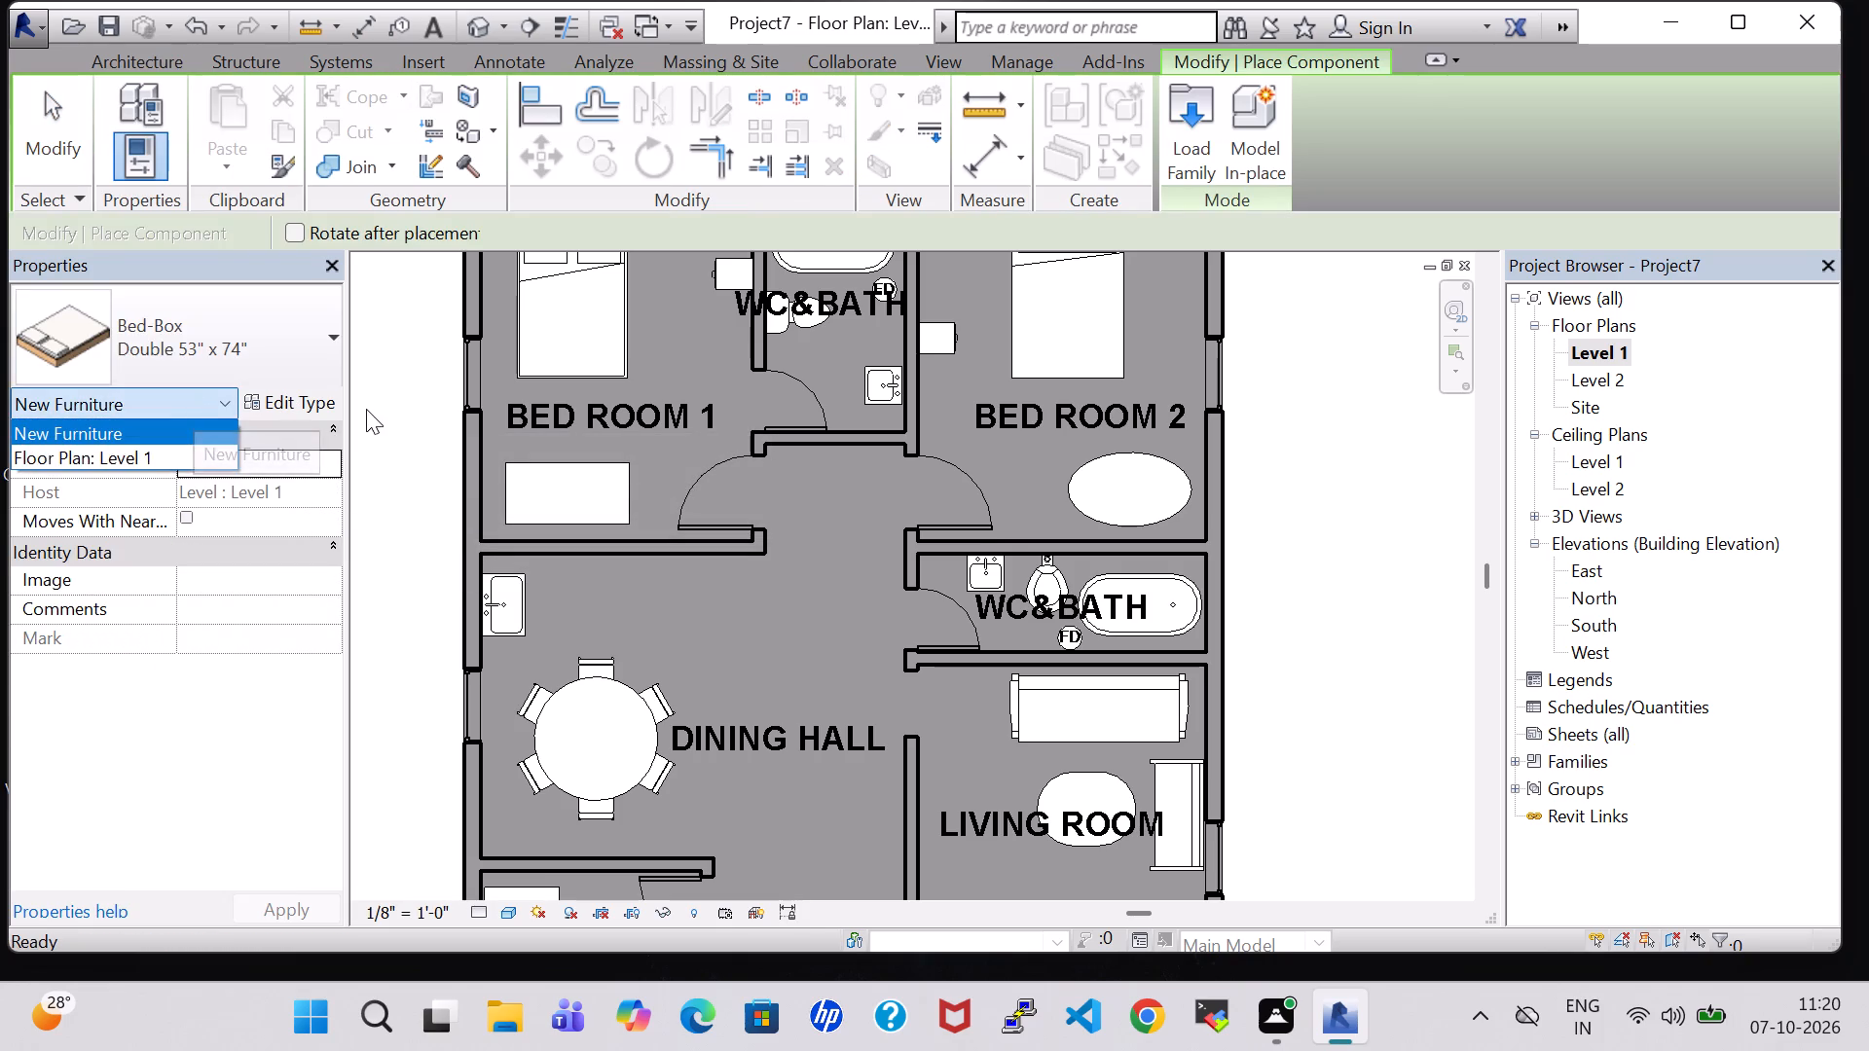
click(385, 407)
click(296, 328)
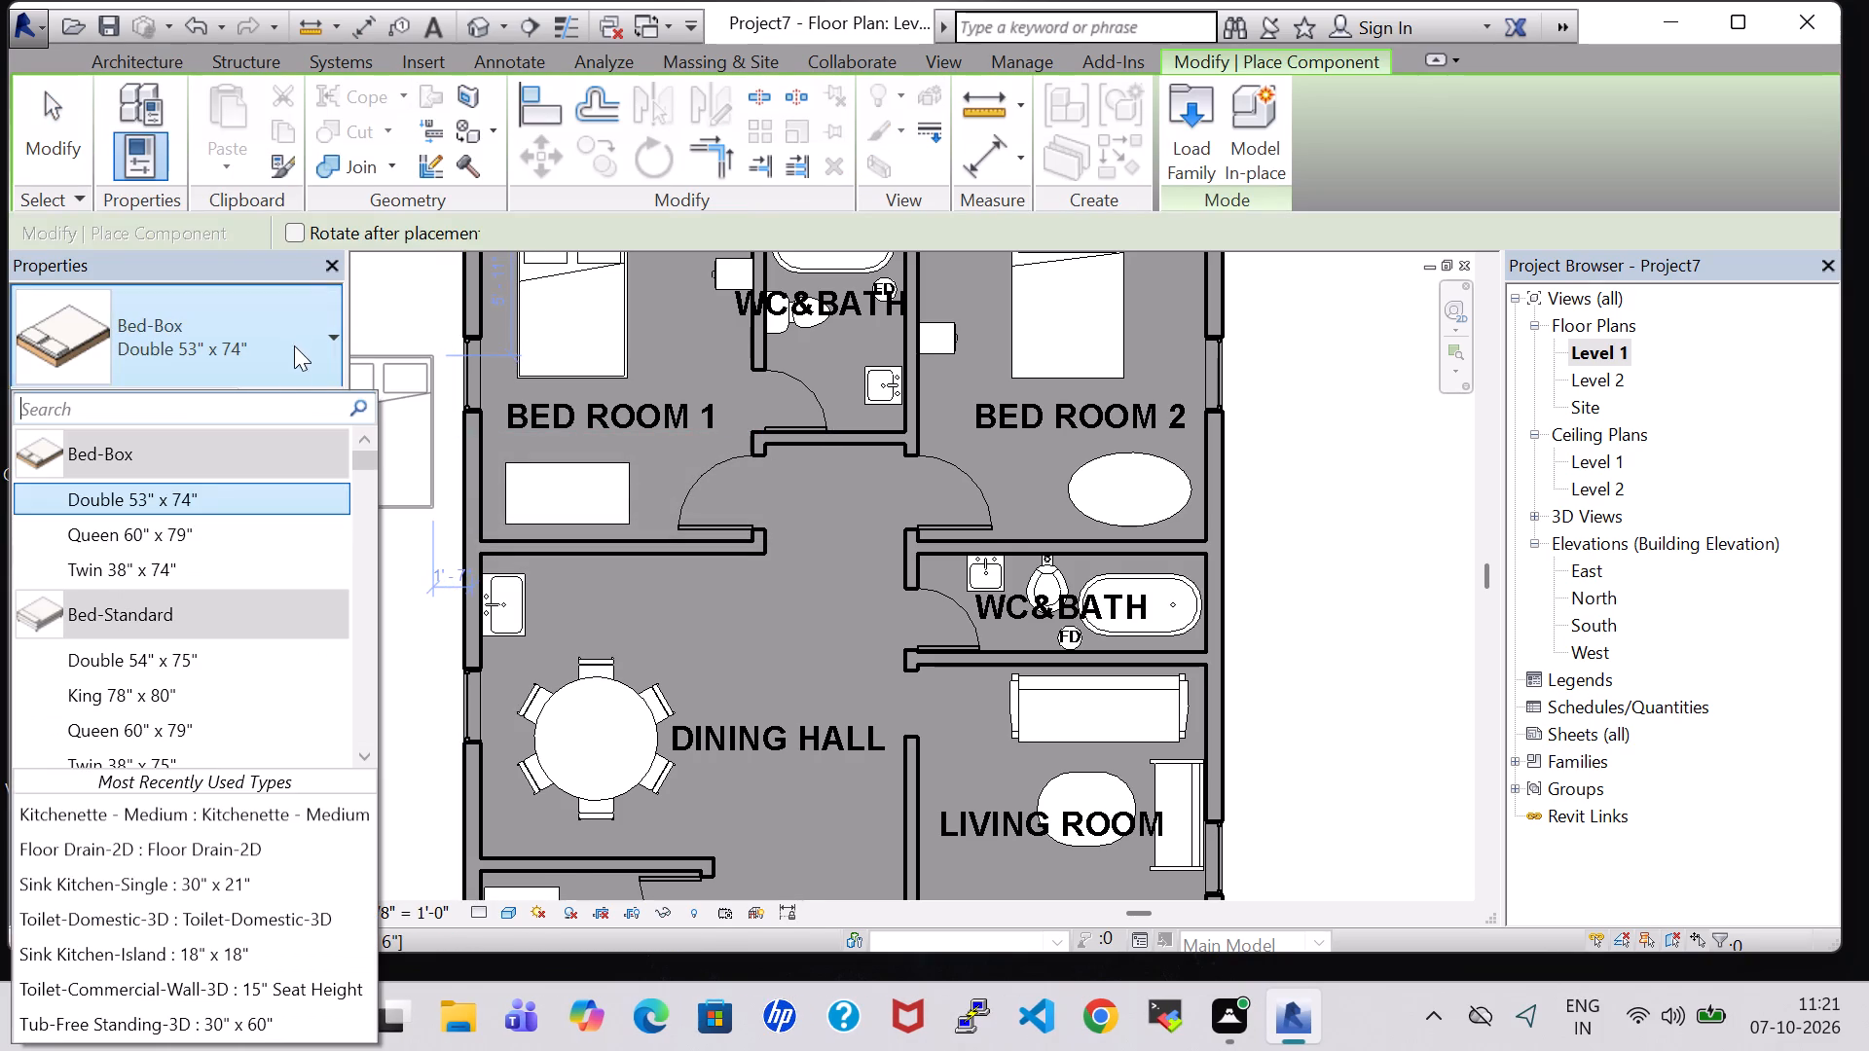
scroll(187, 588, up, 3)
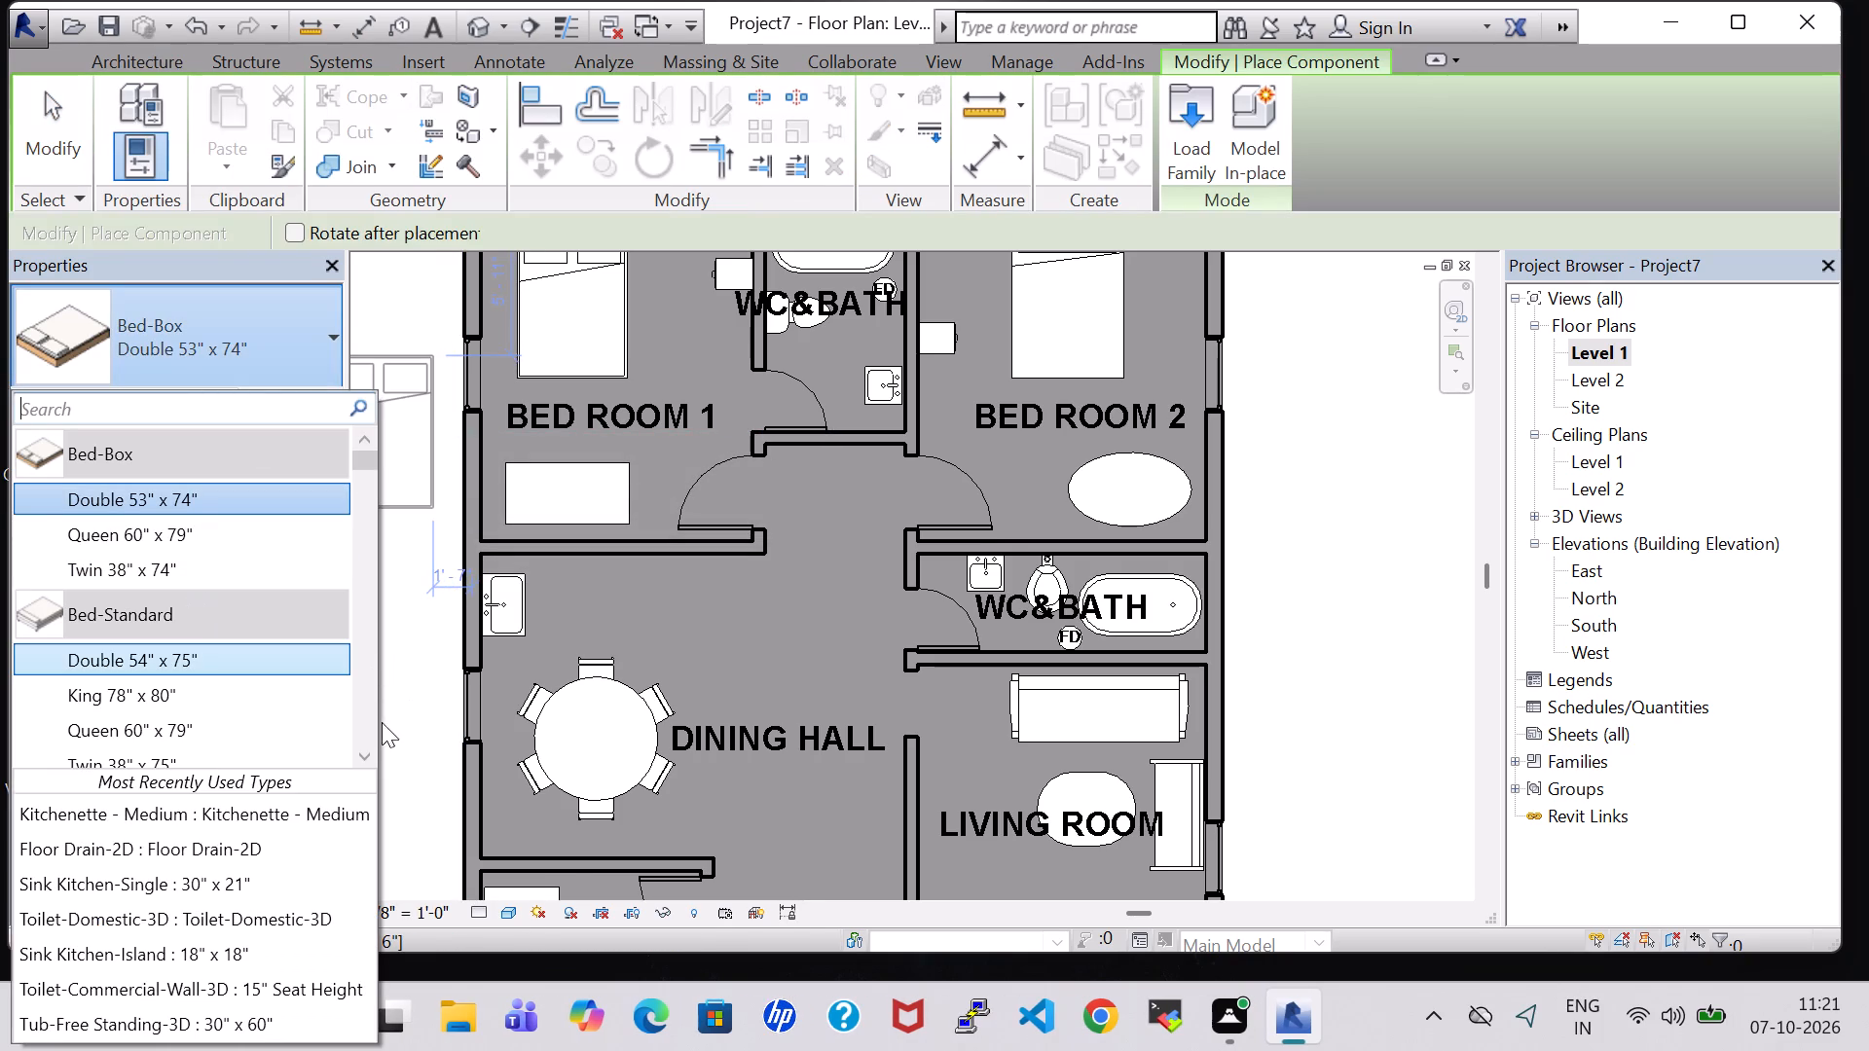
triple_click(371, 754)
triple_click(371, 754)
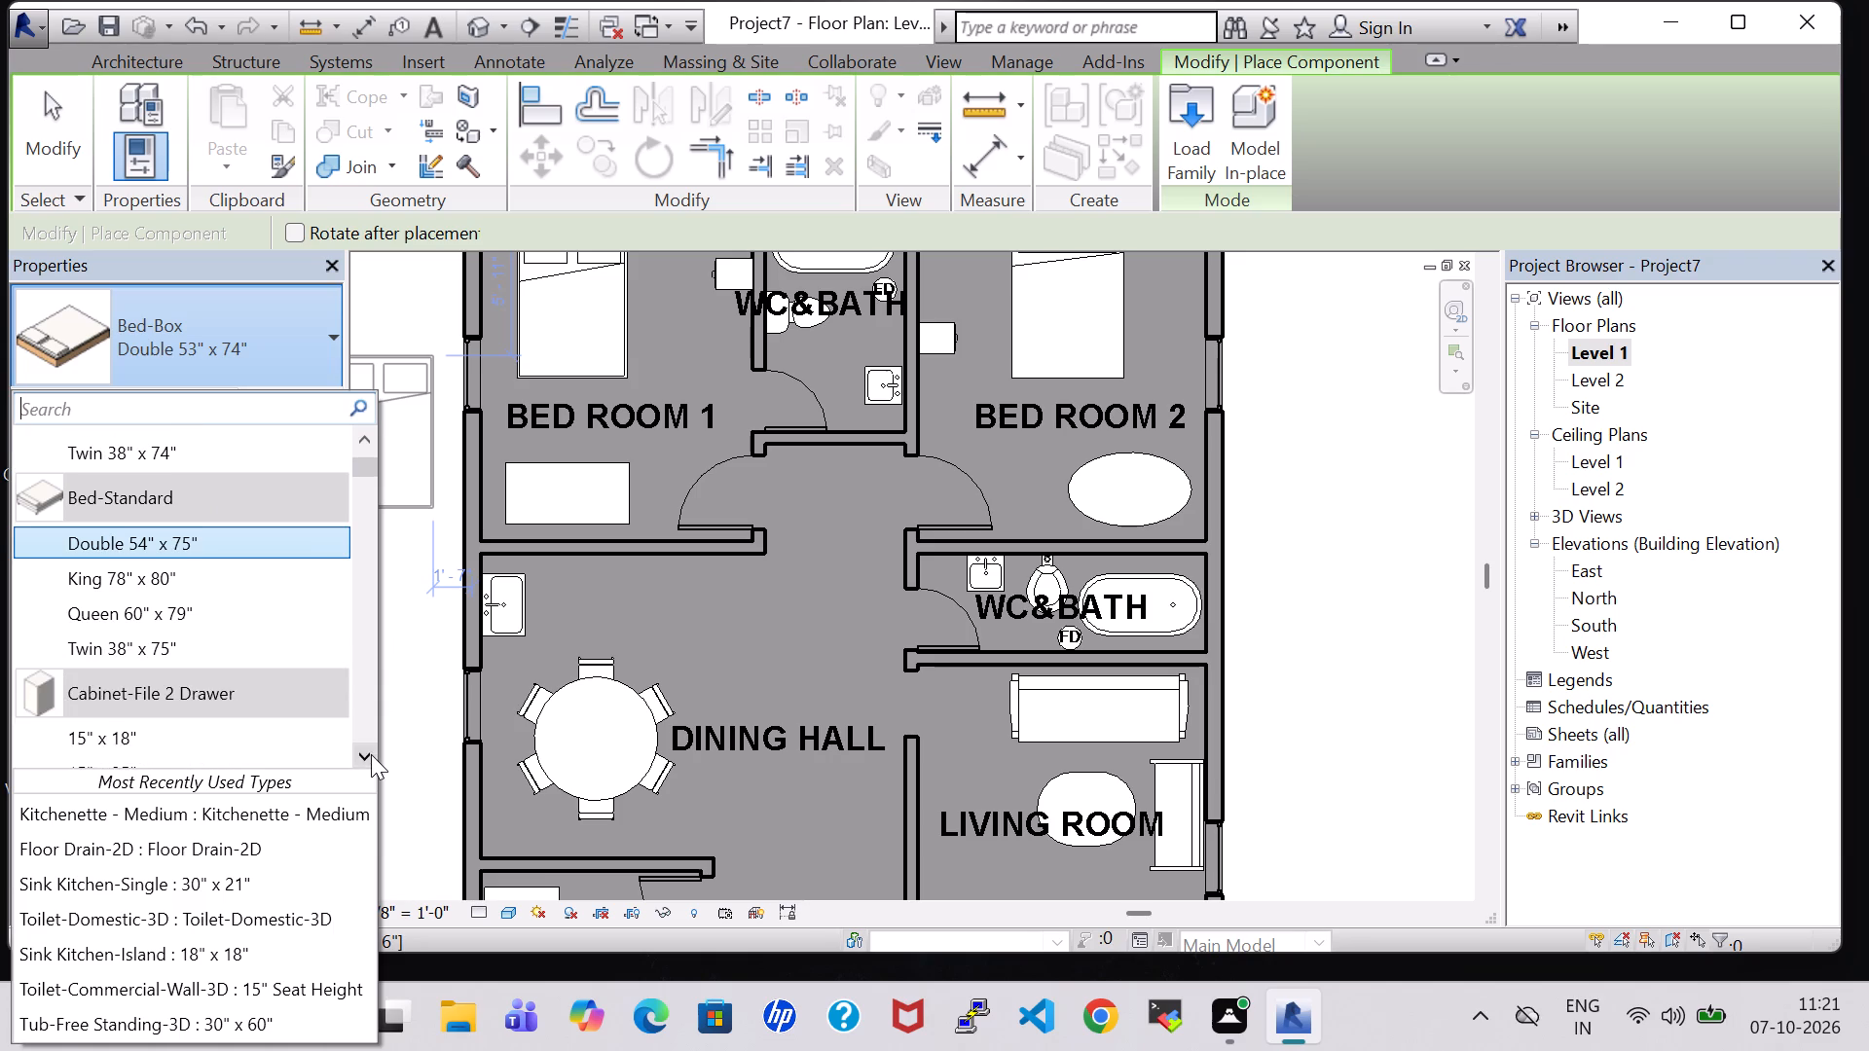
triple_click(371, 754)
triple_click(371, 754)
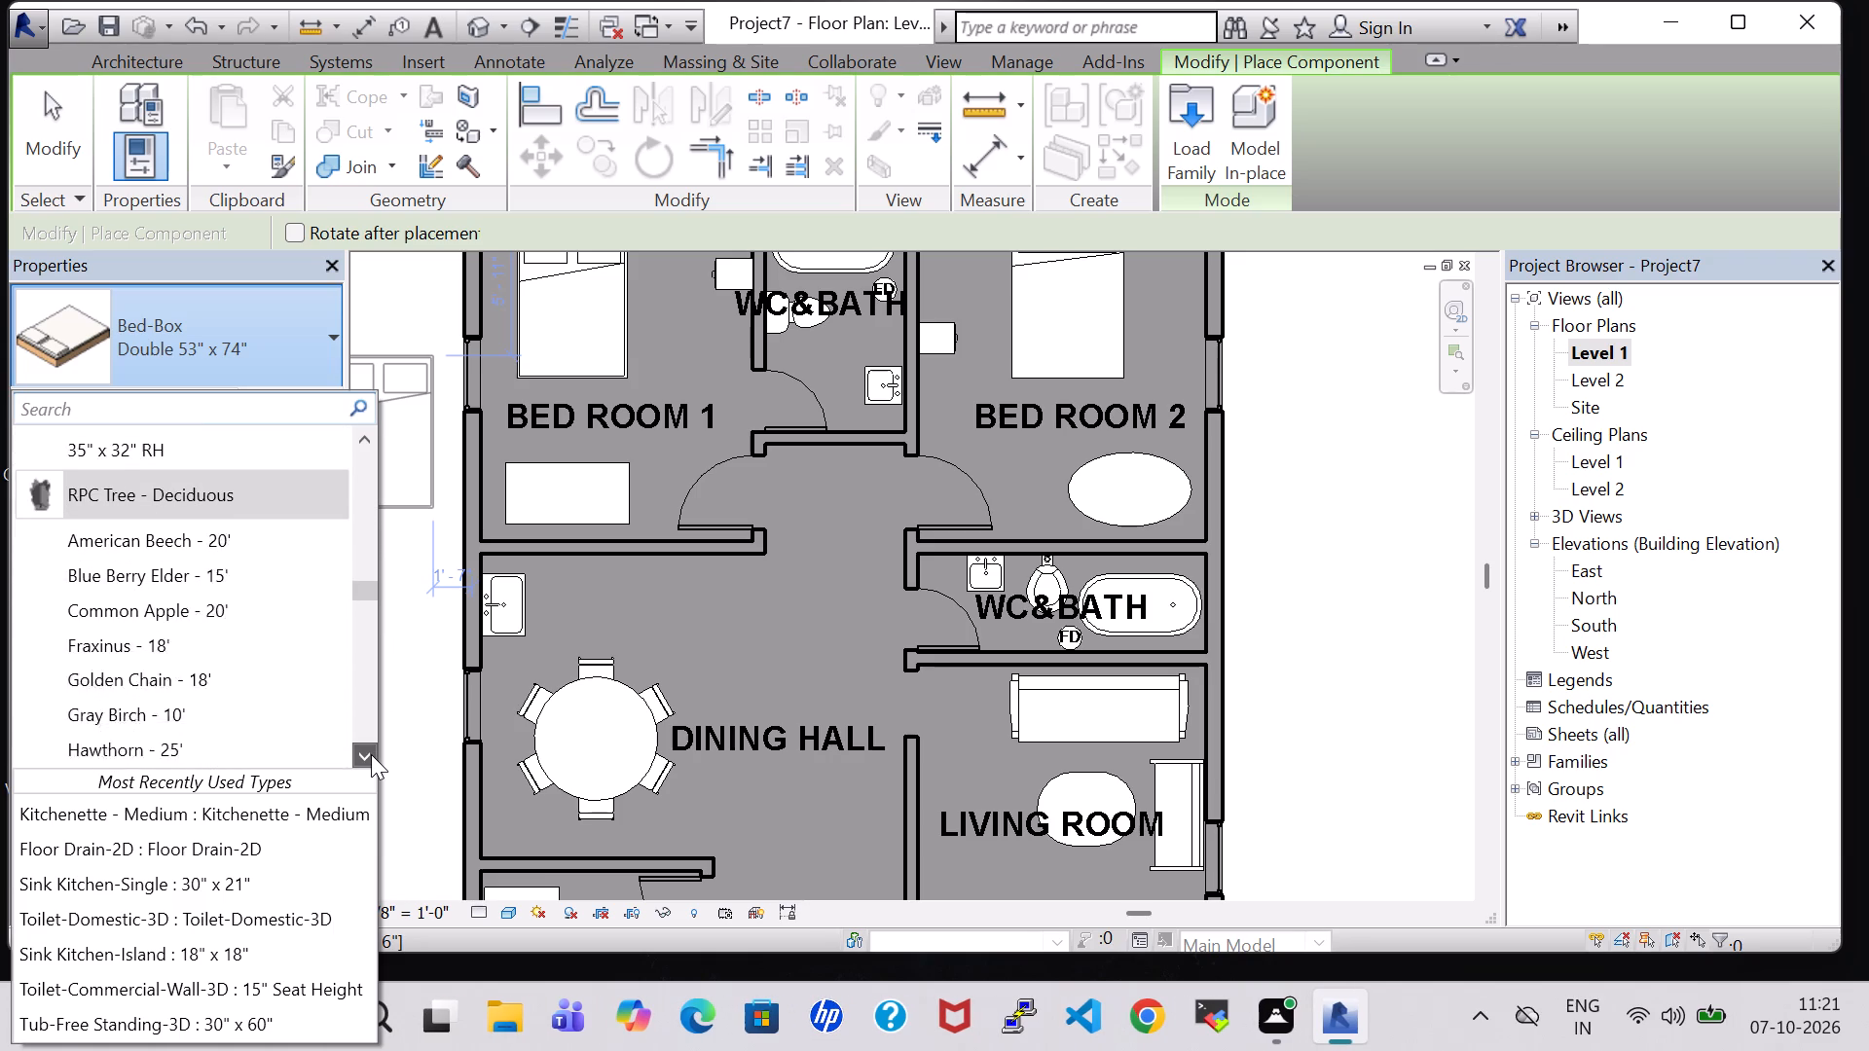
double_click(371, 754)
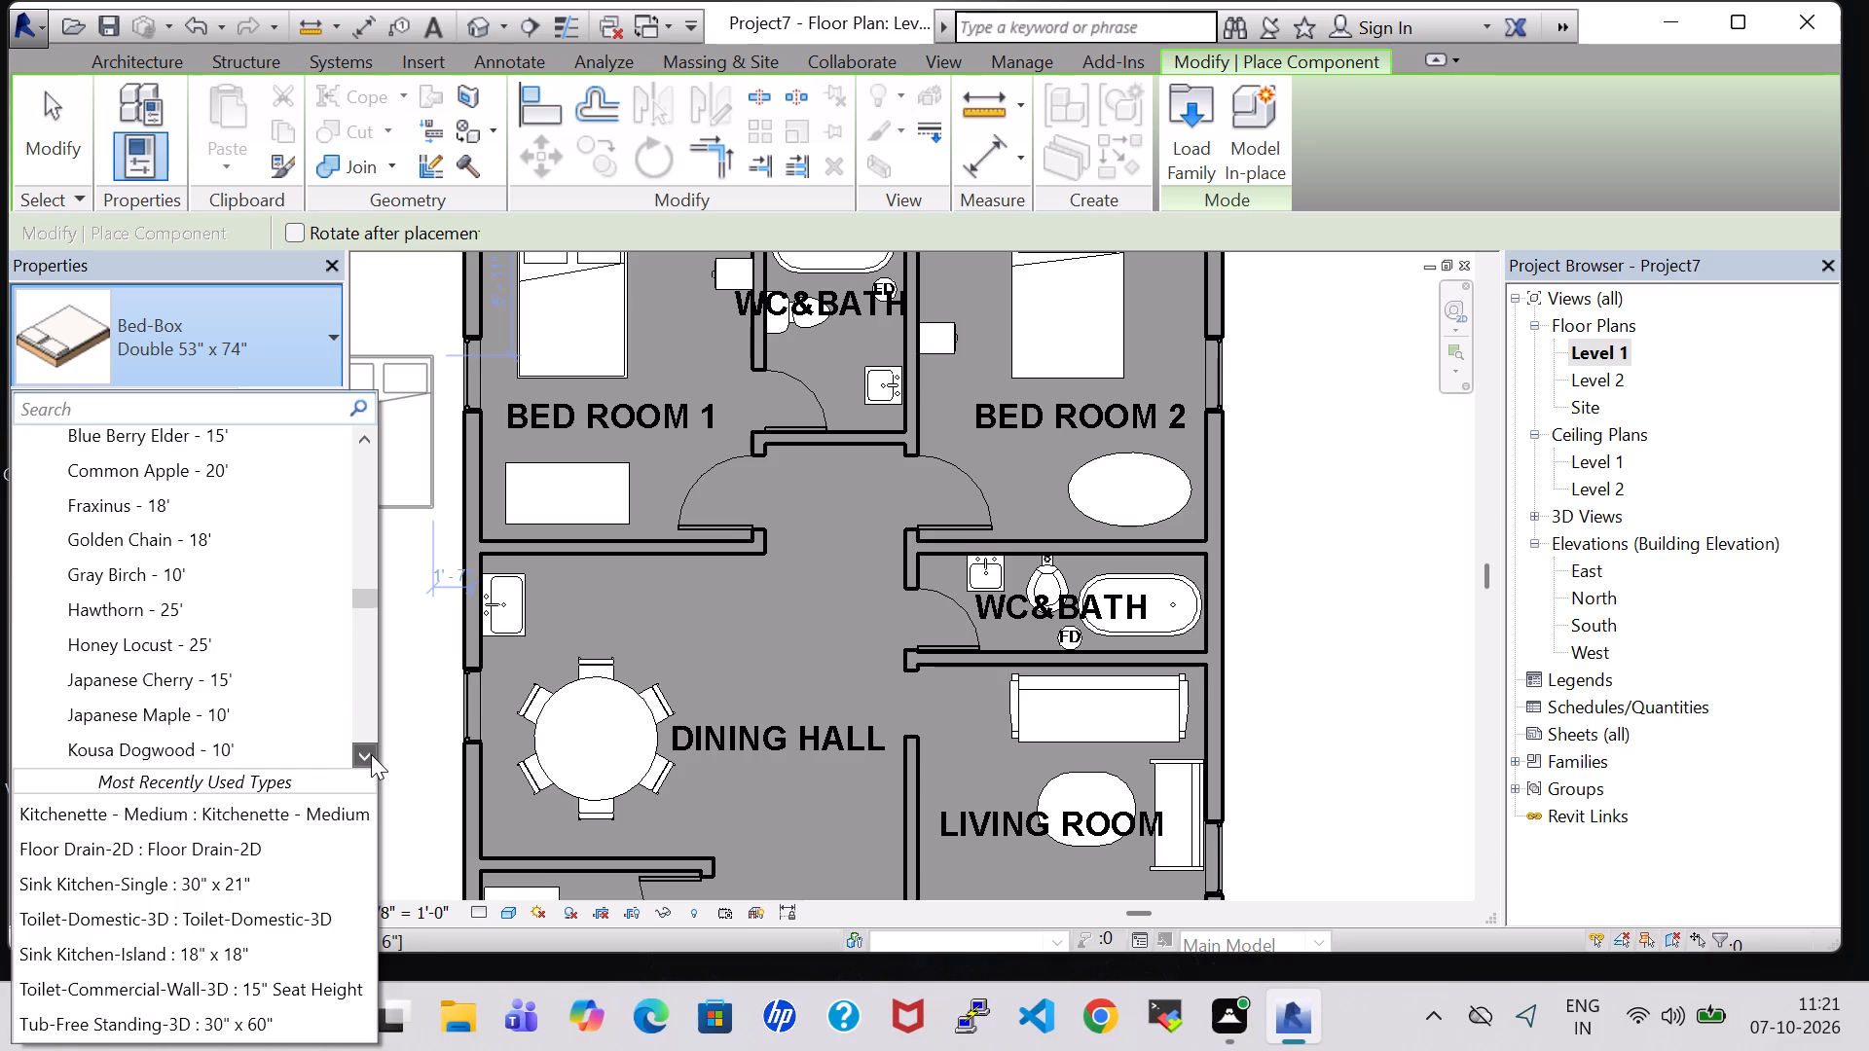
click(371, 754)
click(371, 754)
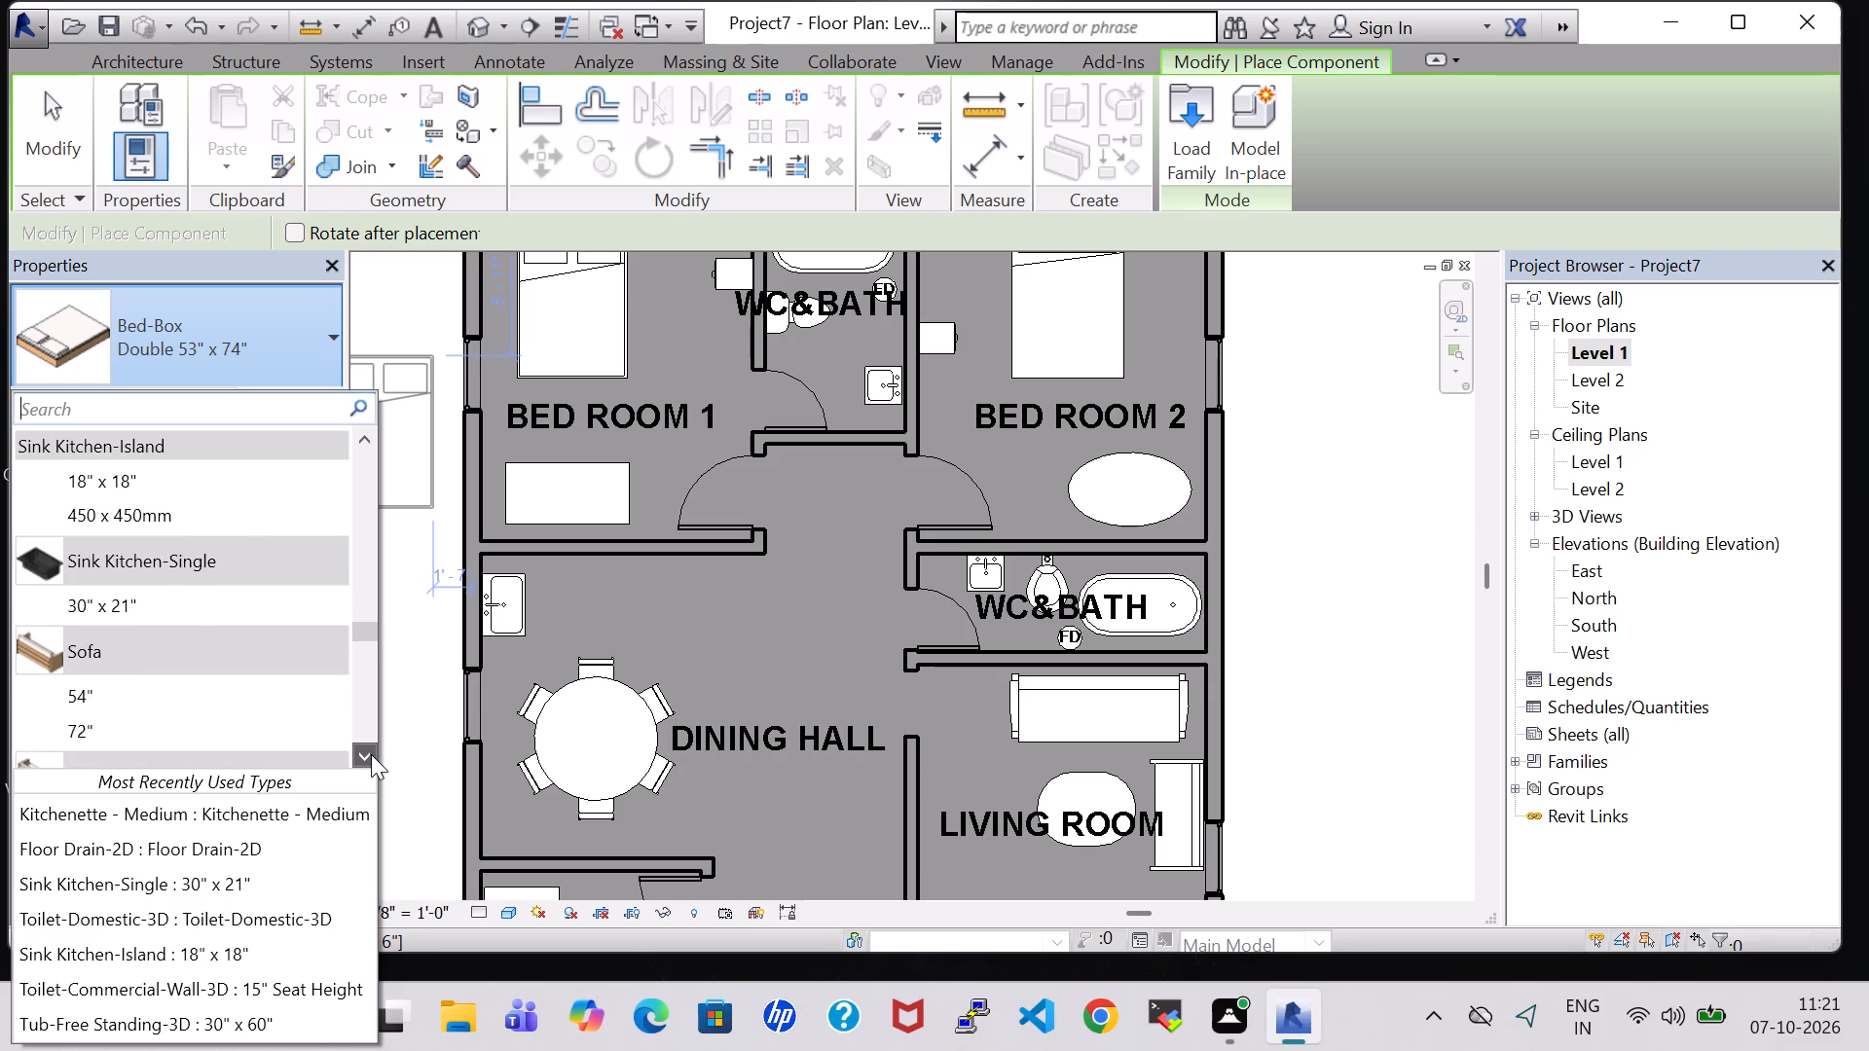
click(371, 754)
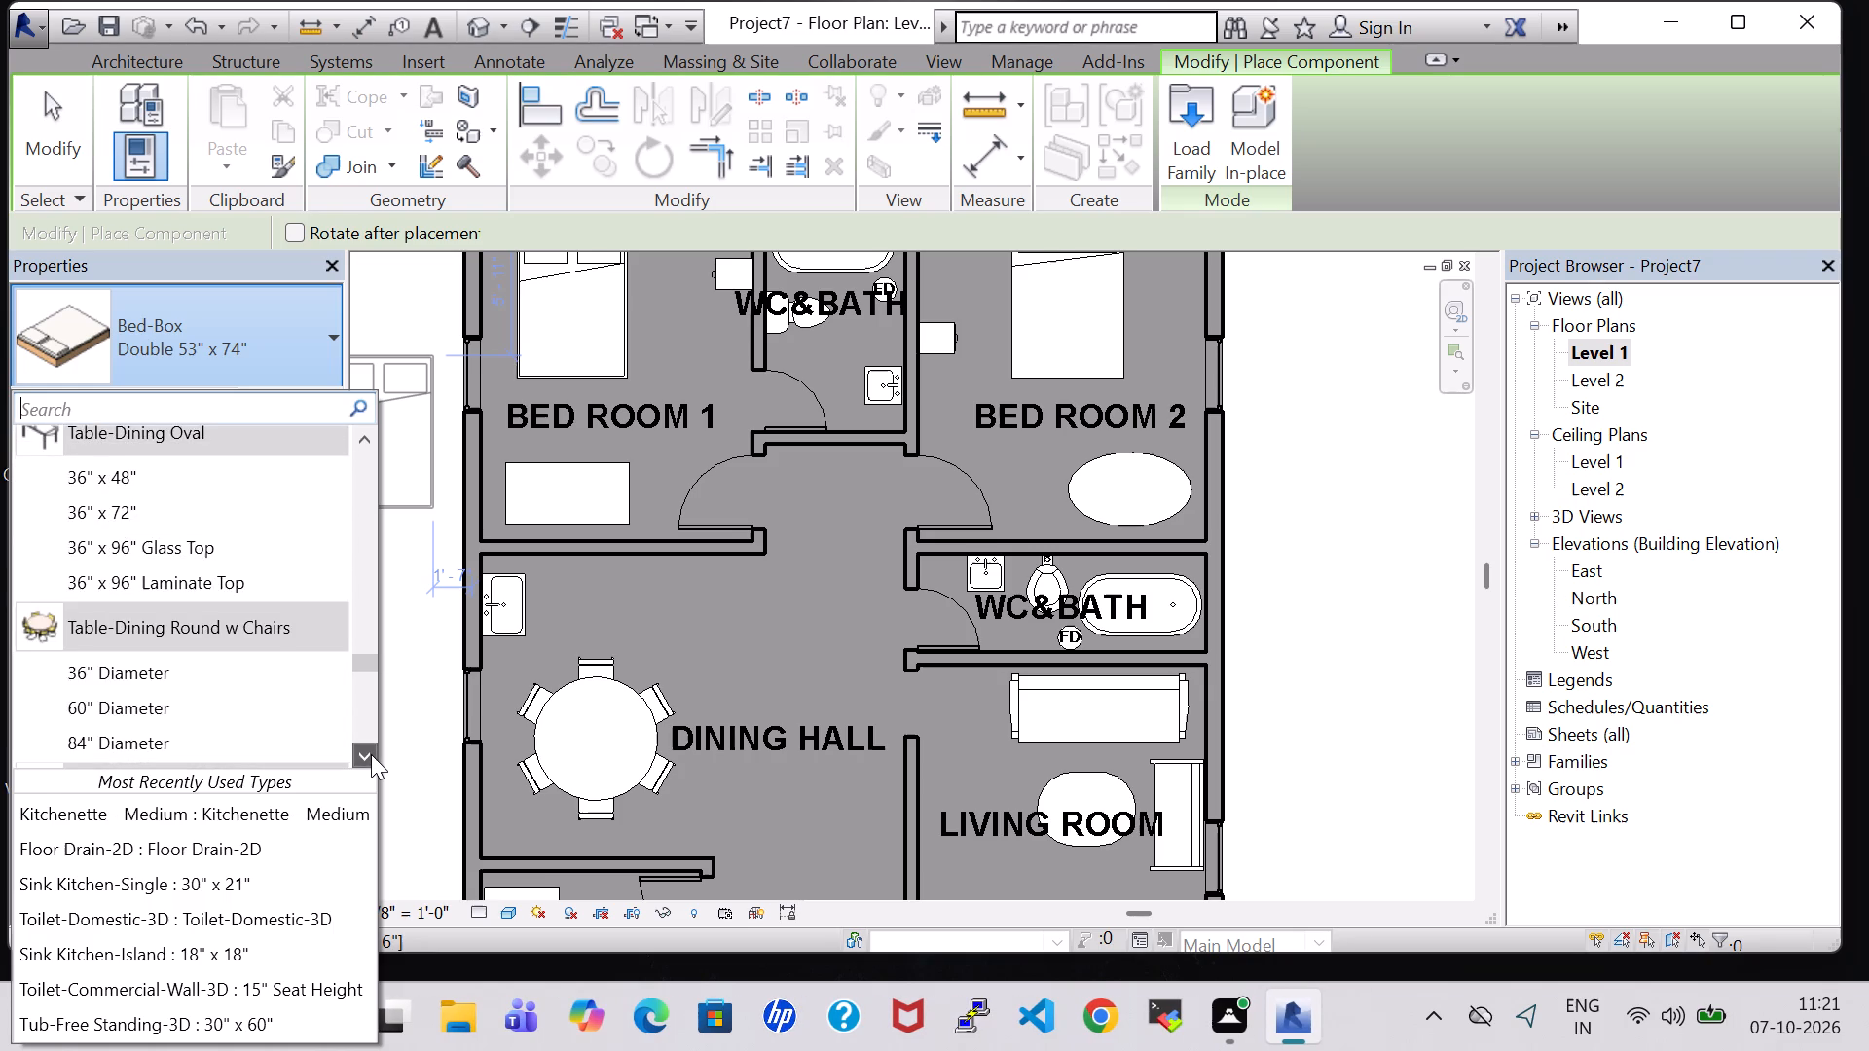
triple_click(371, 754)
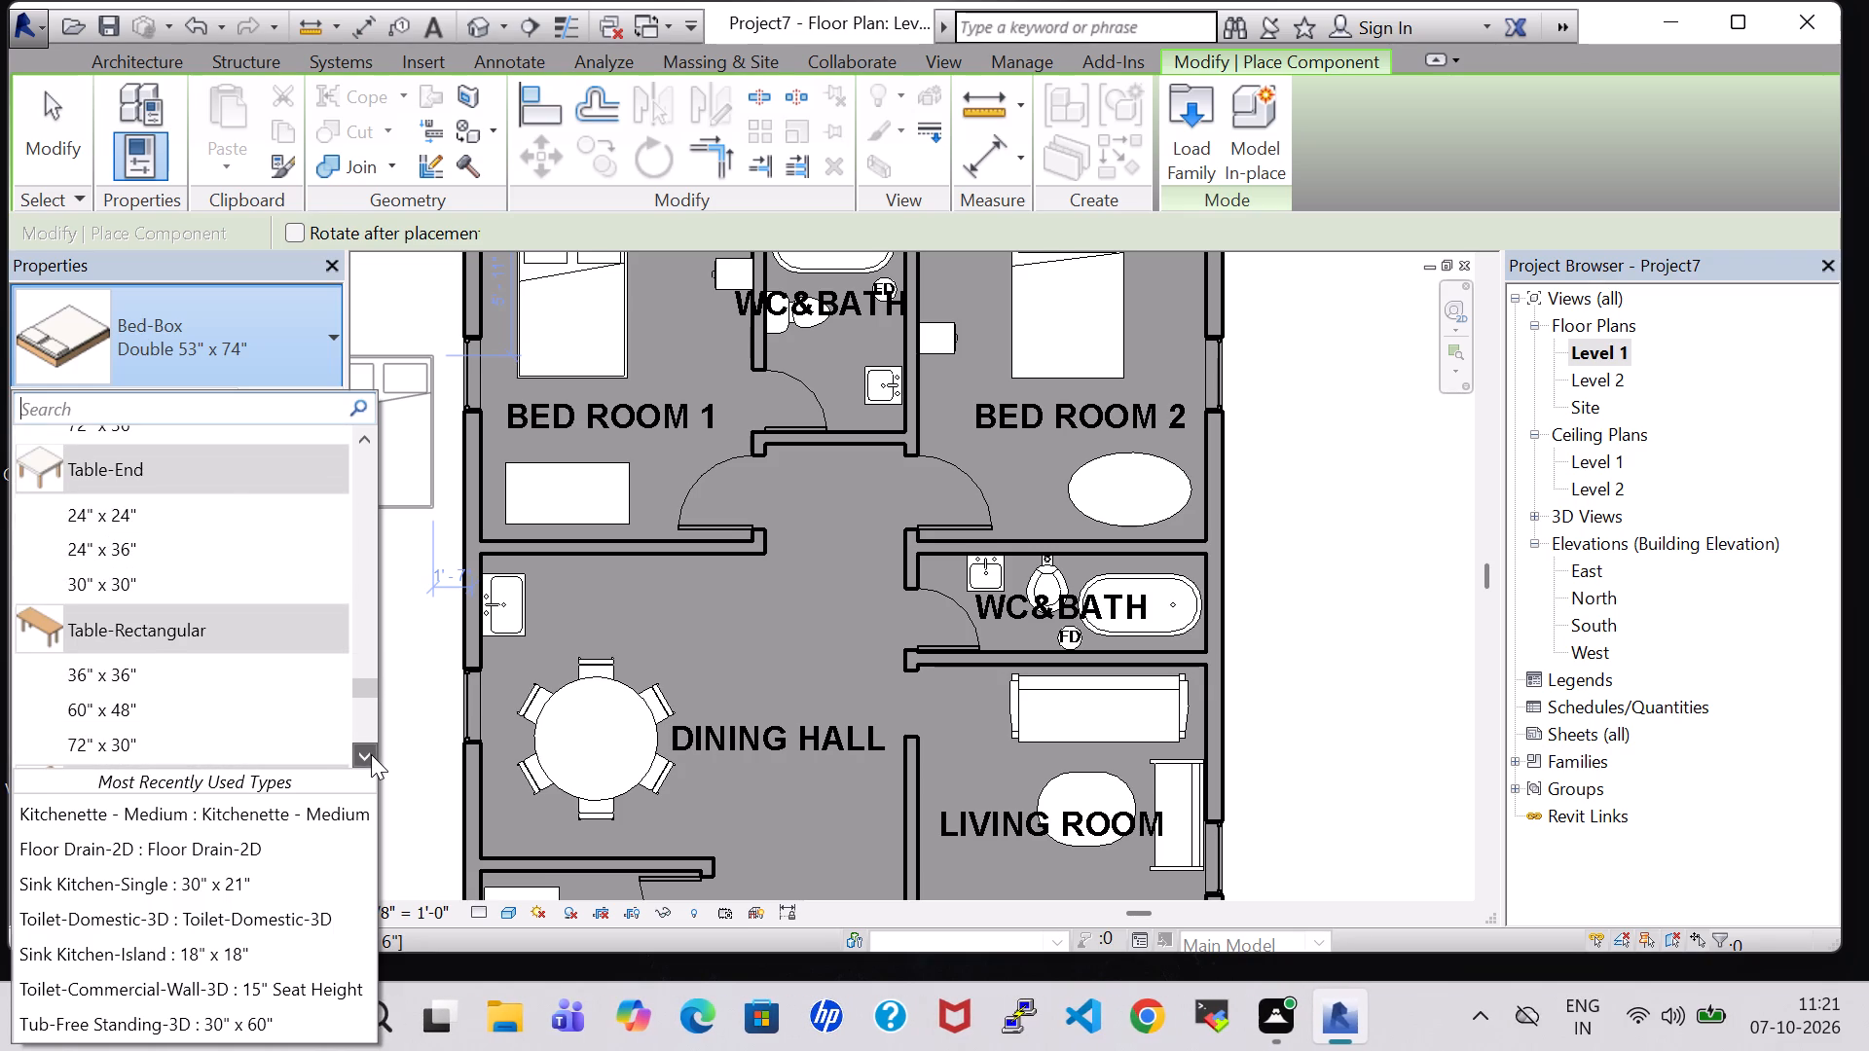
double_click(371, 754)
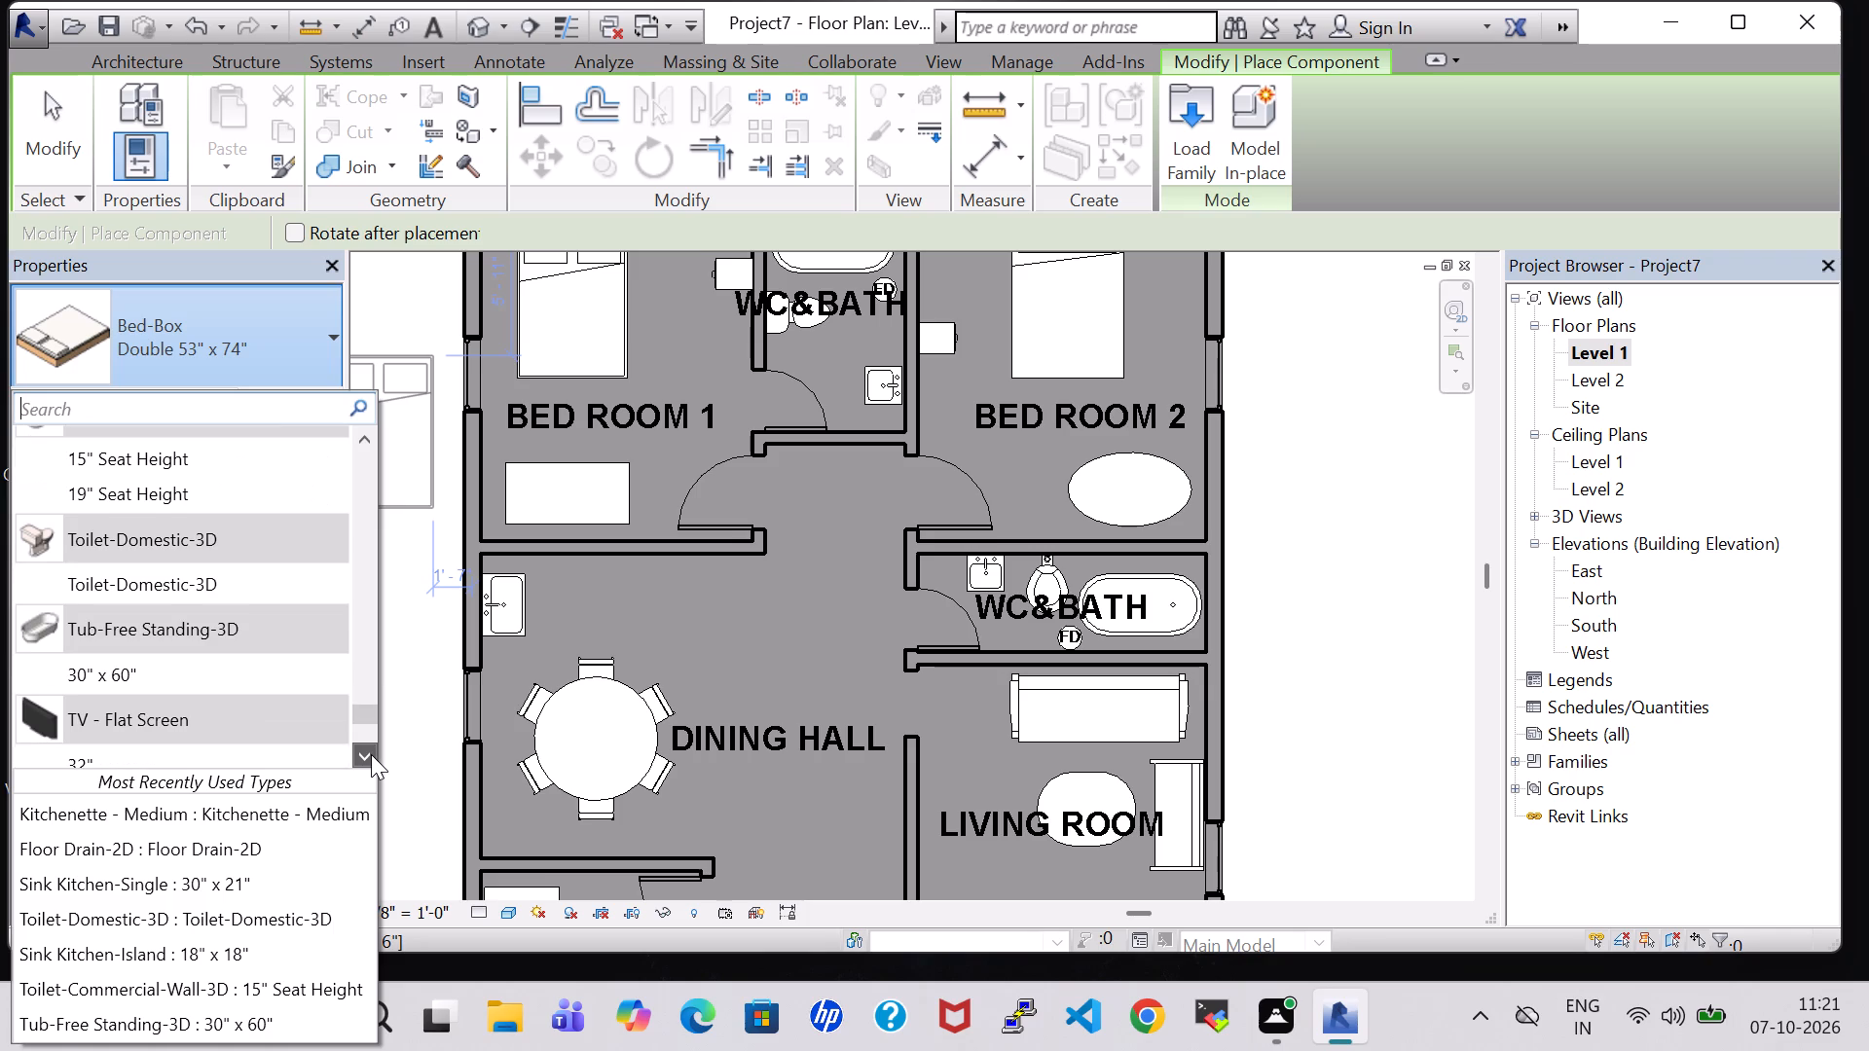
click(208, 711)
click(91, 713)
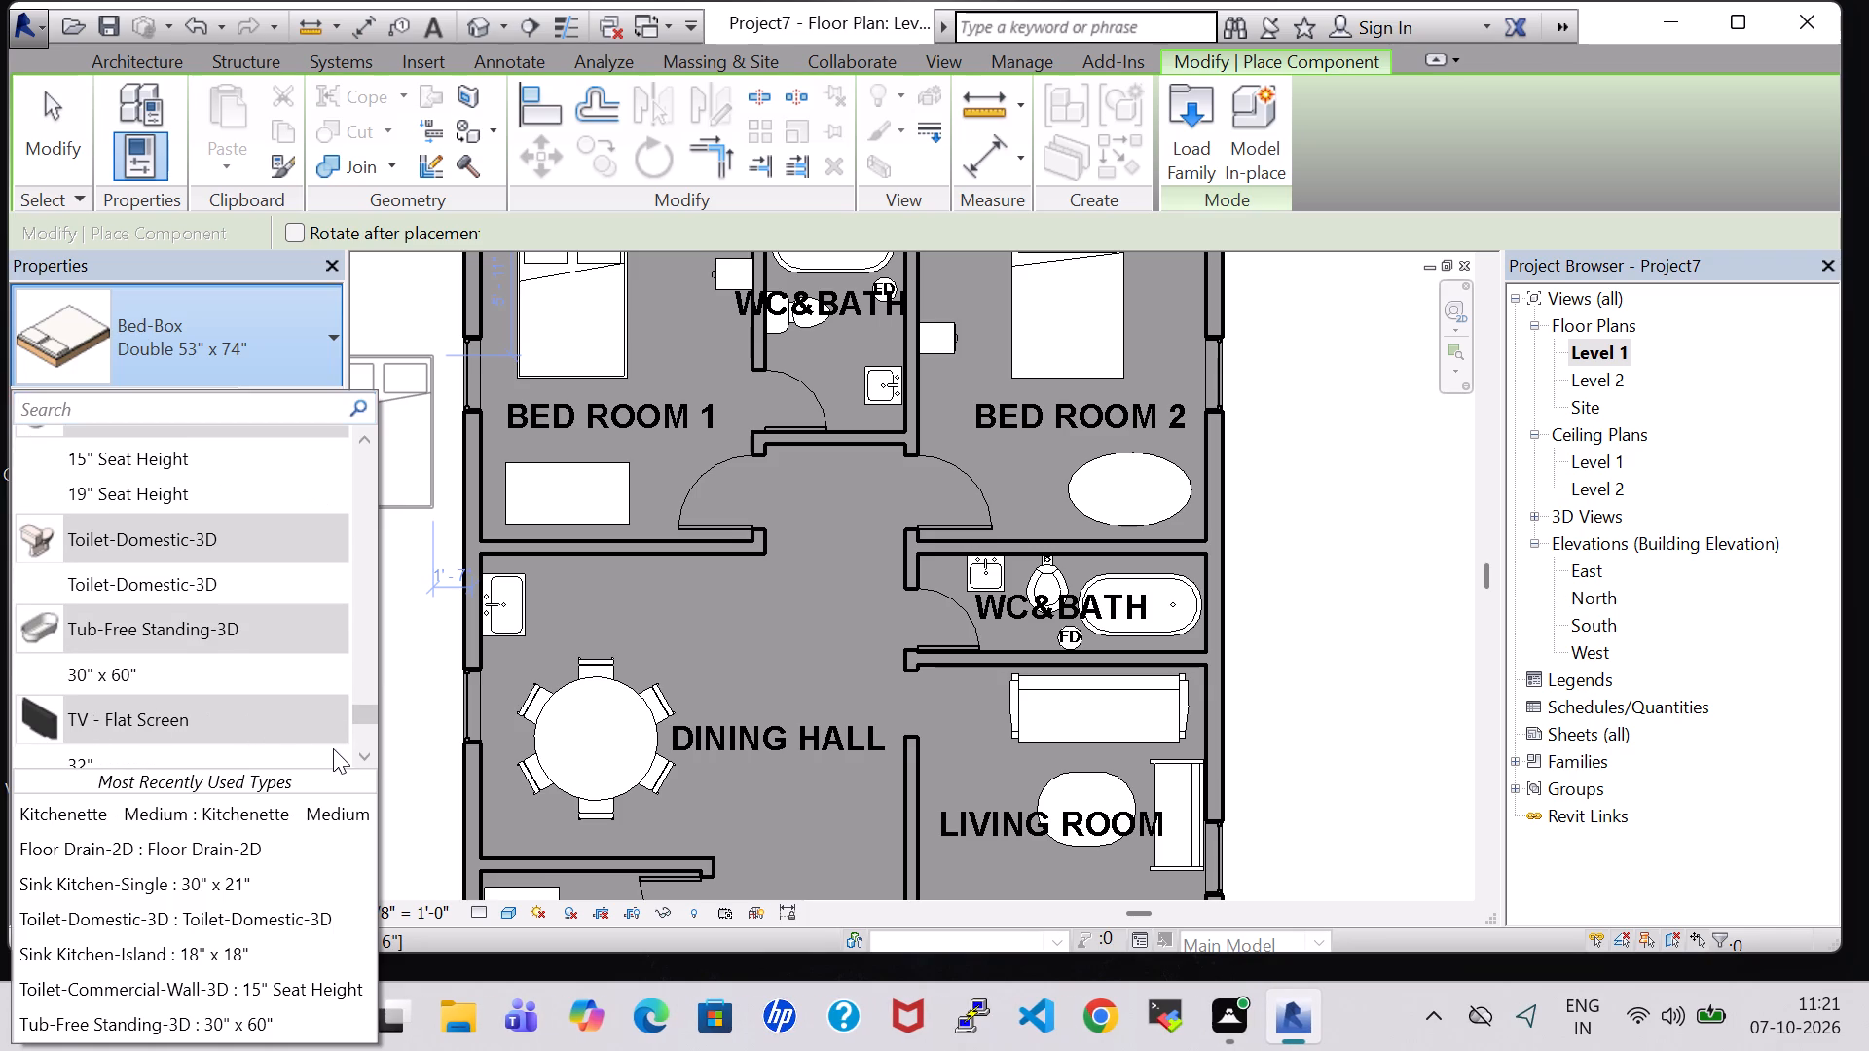
click(305, 757)
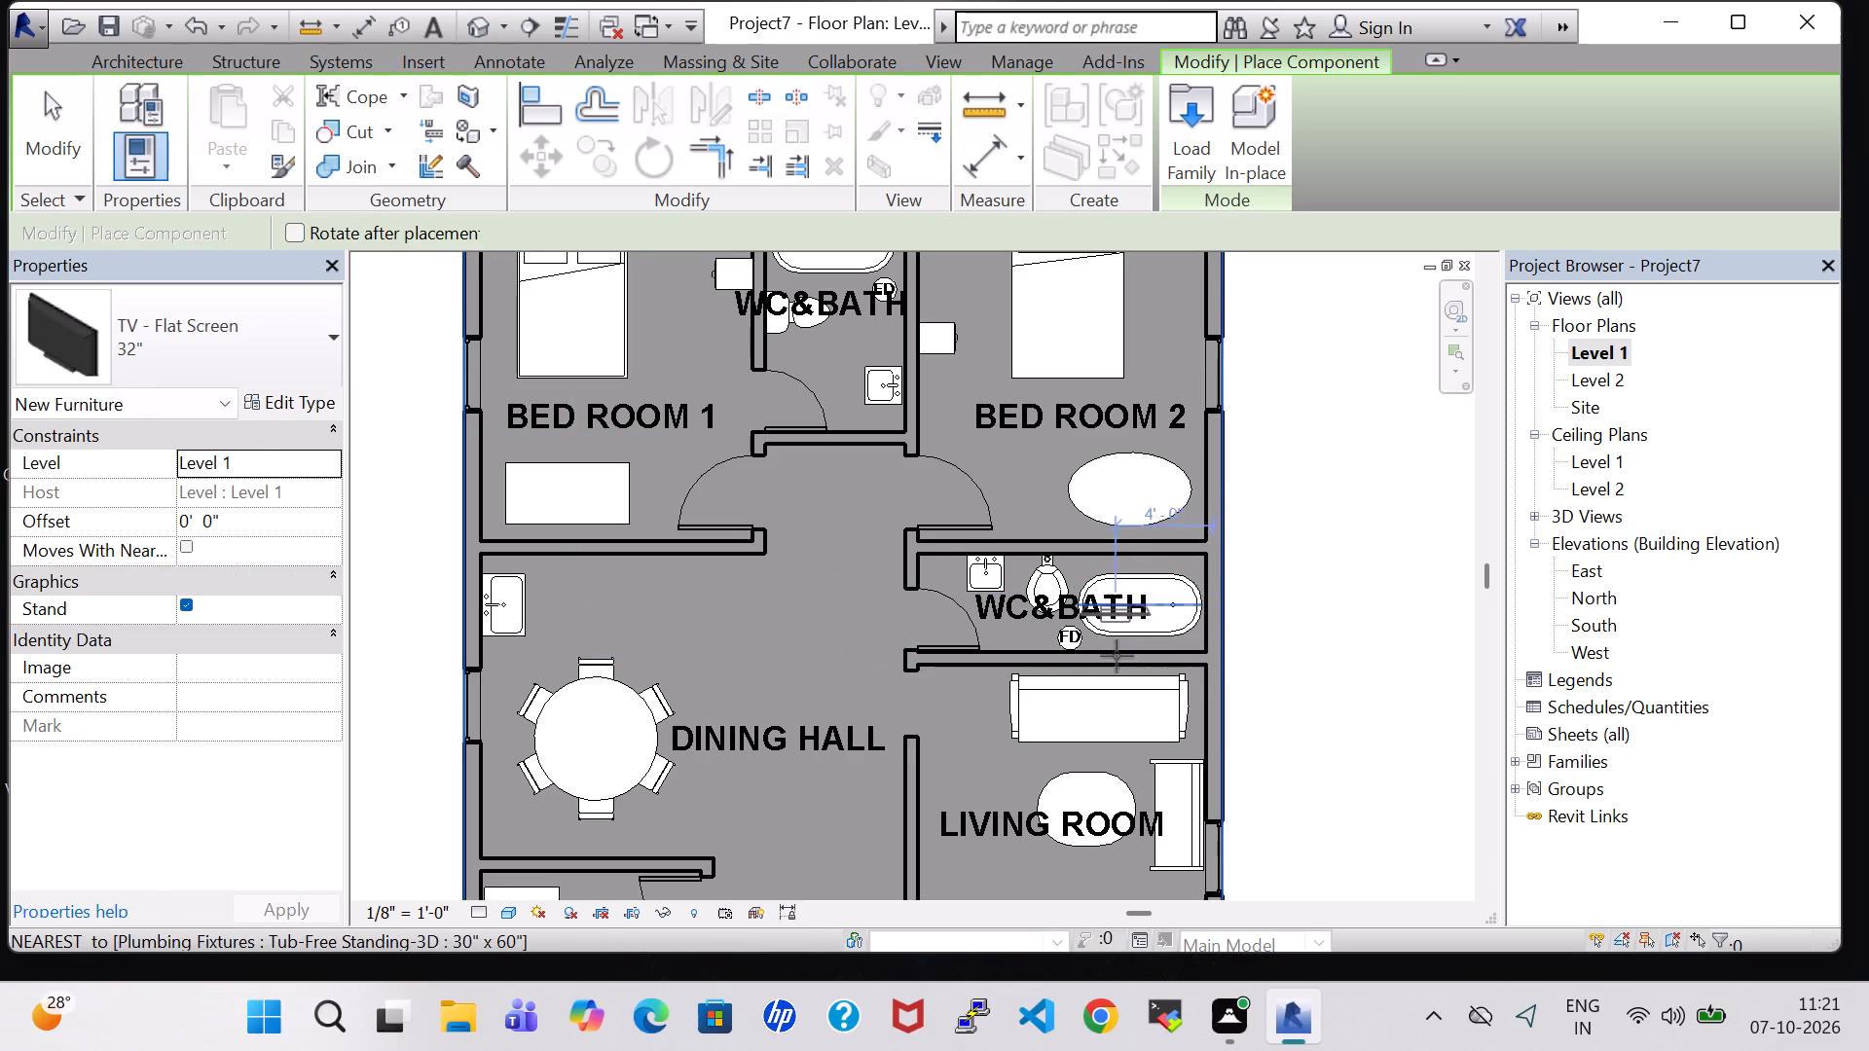
scroll(1116, 689, up, 1)
middle_drag(1120, 701, 1040, 439)
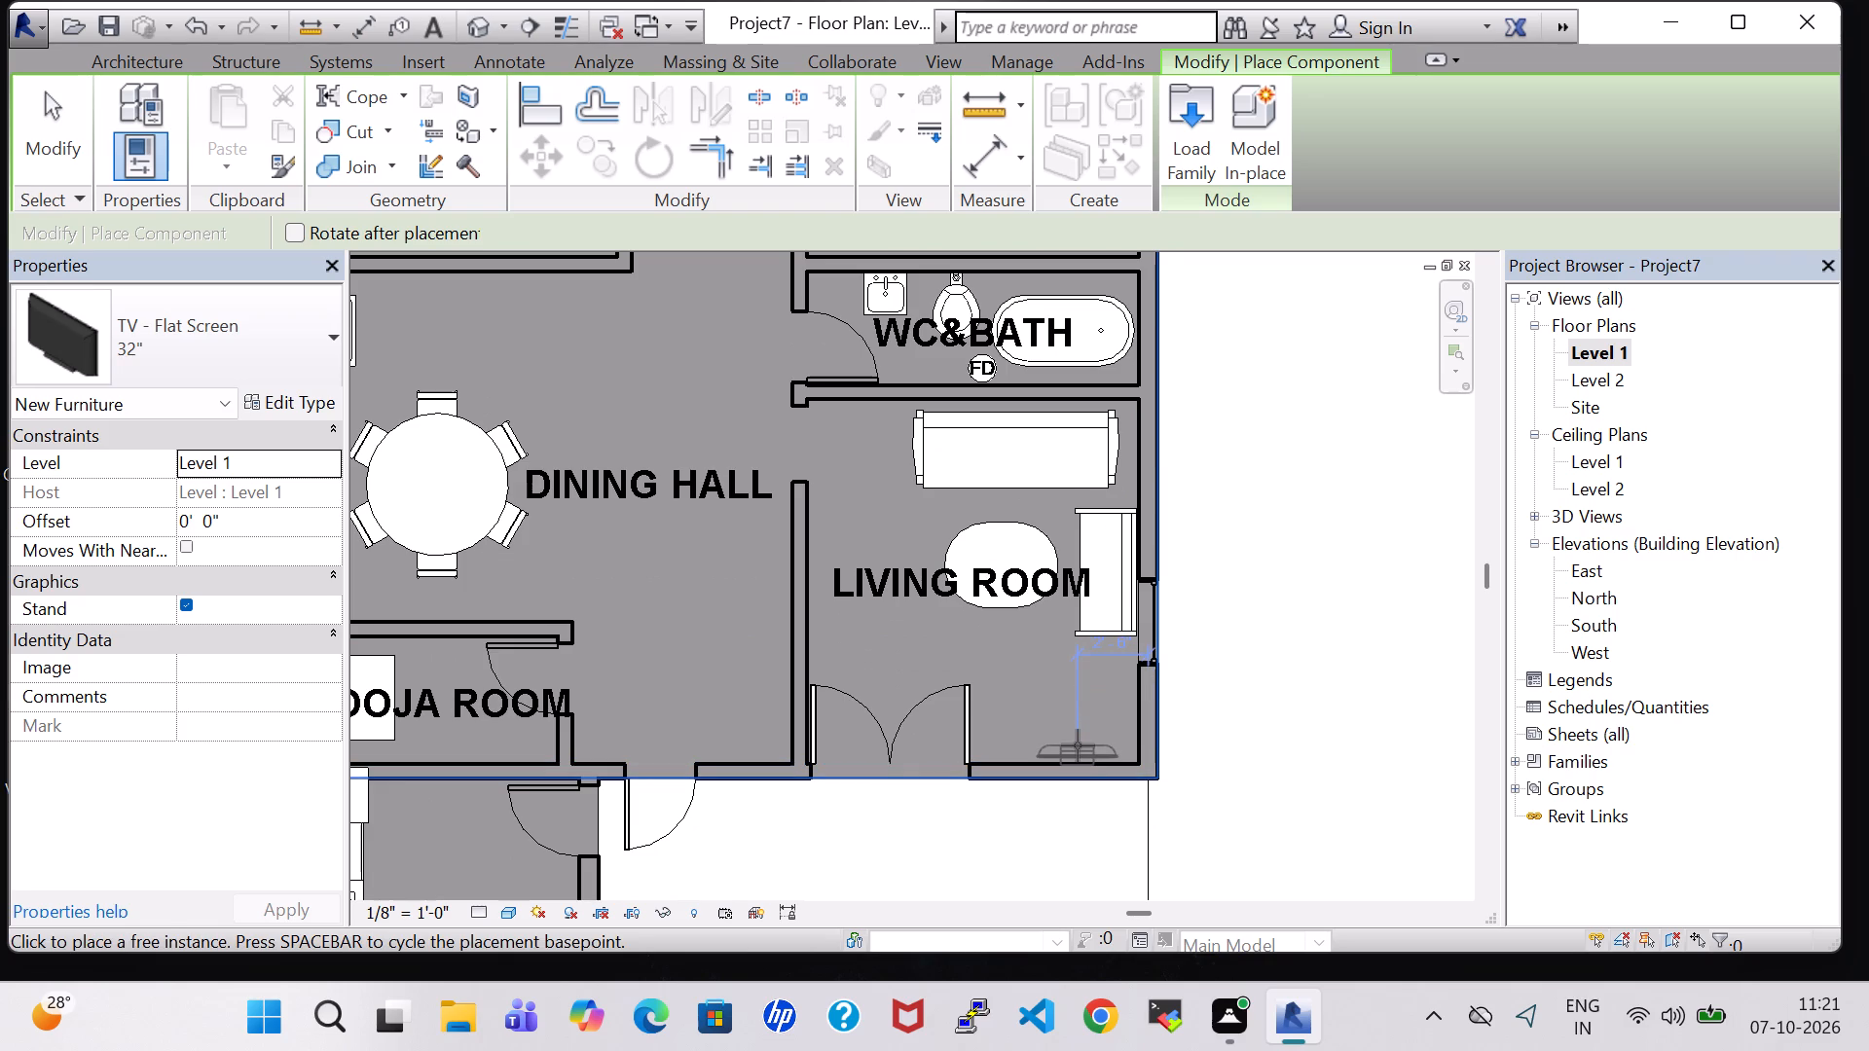
scroll(1074, 740, up, 3)
click(1065, 744)
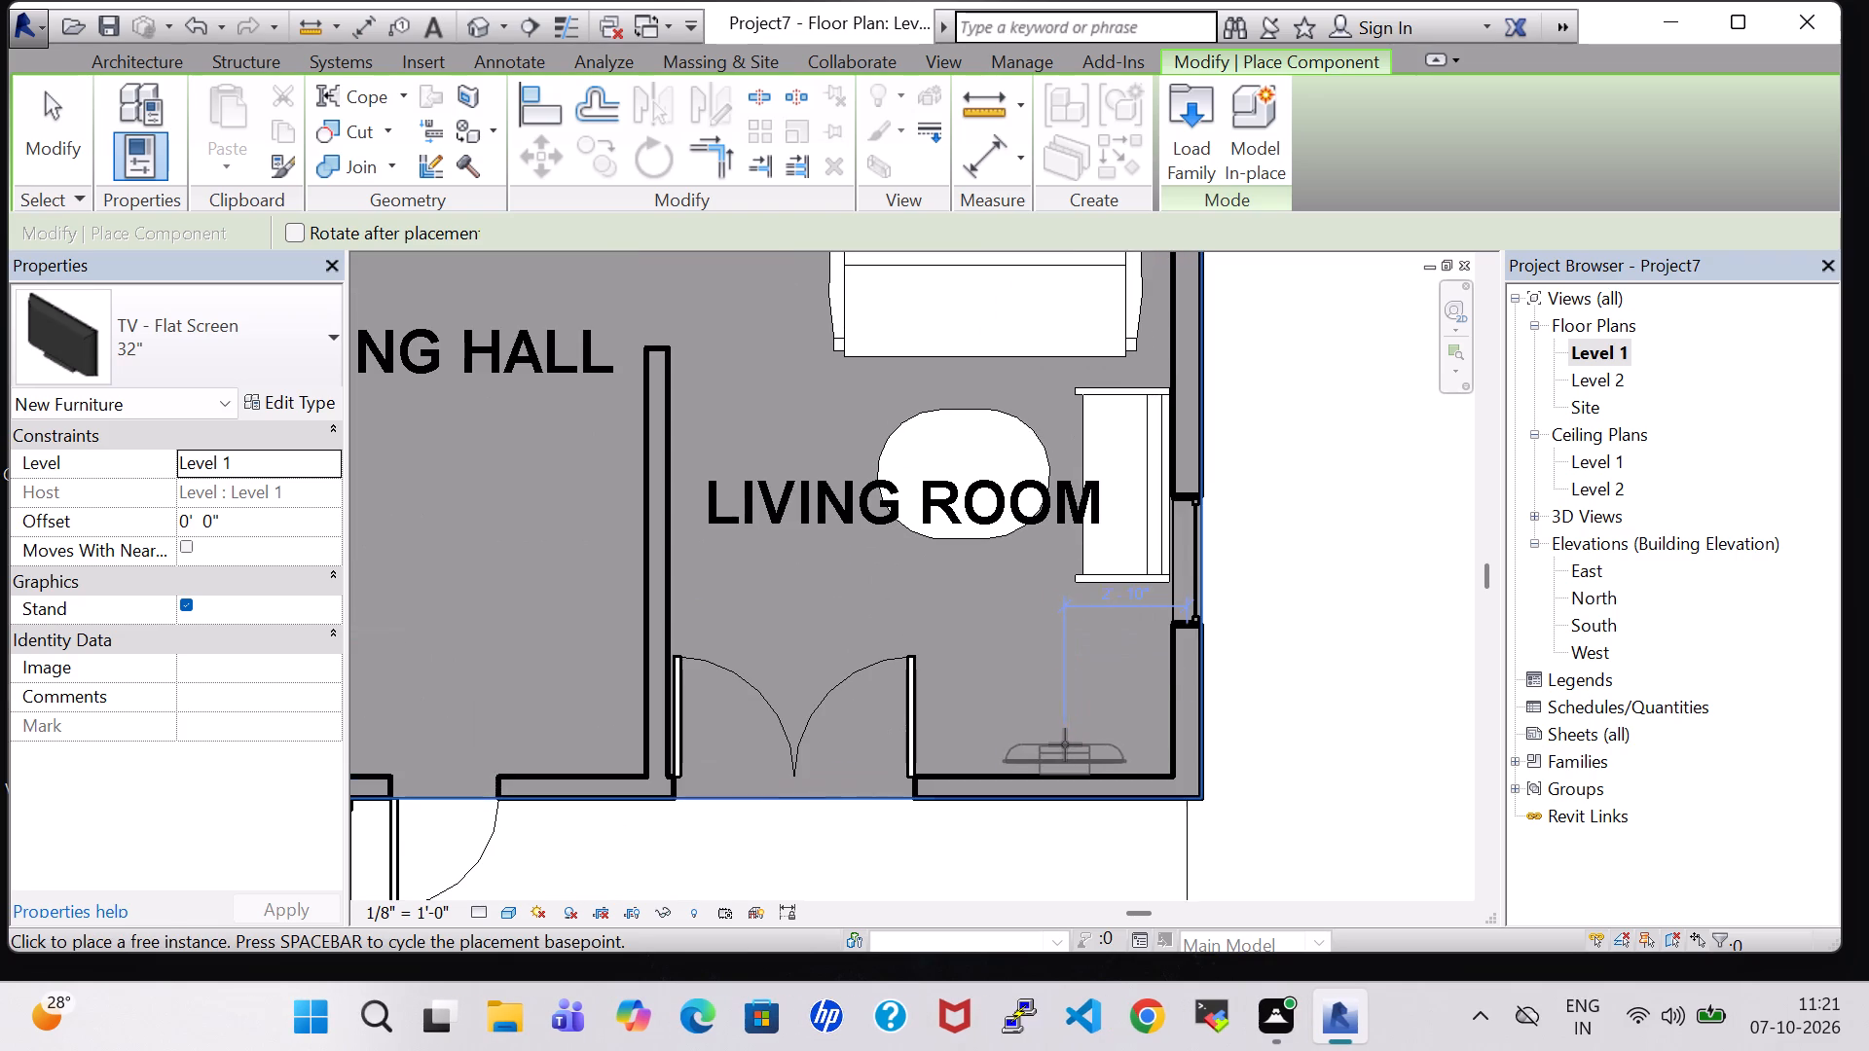
key(Escape)
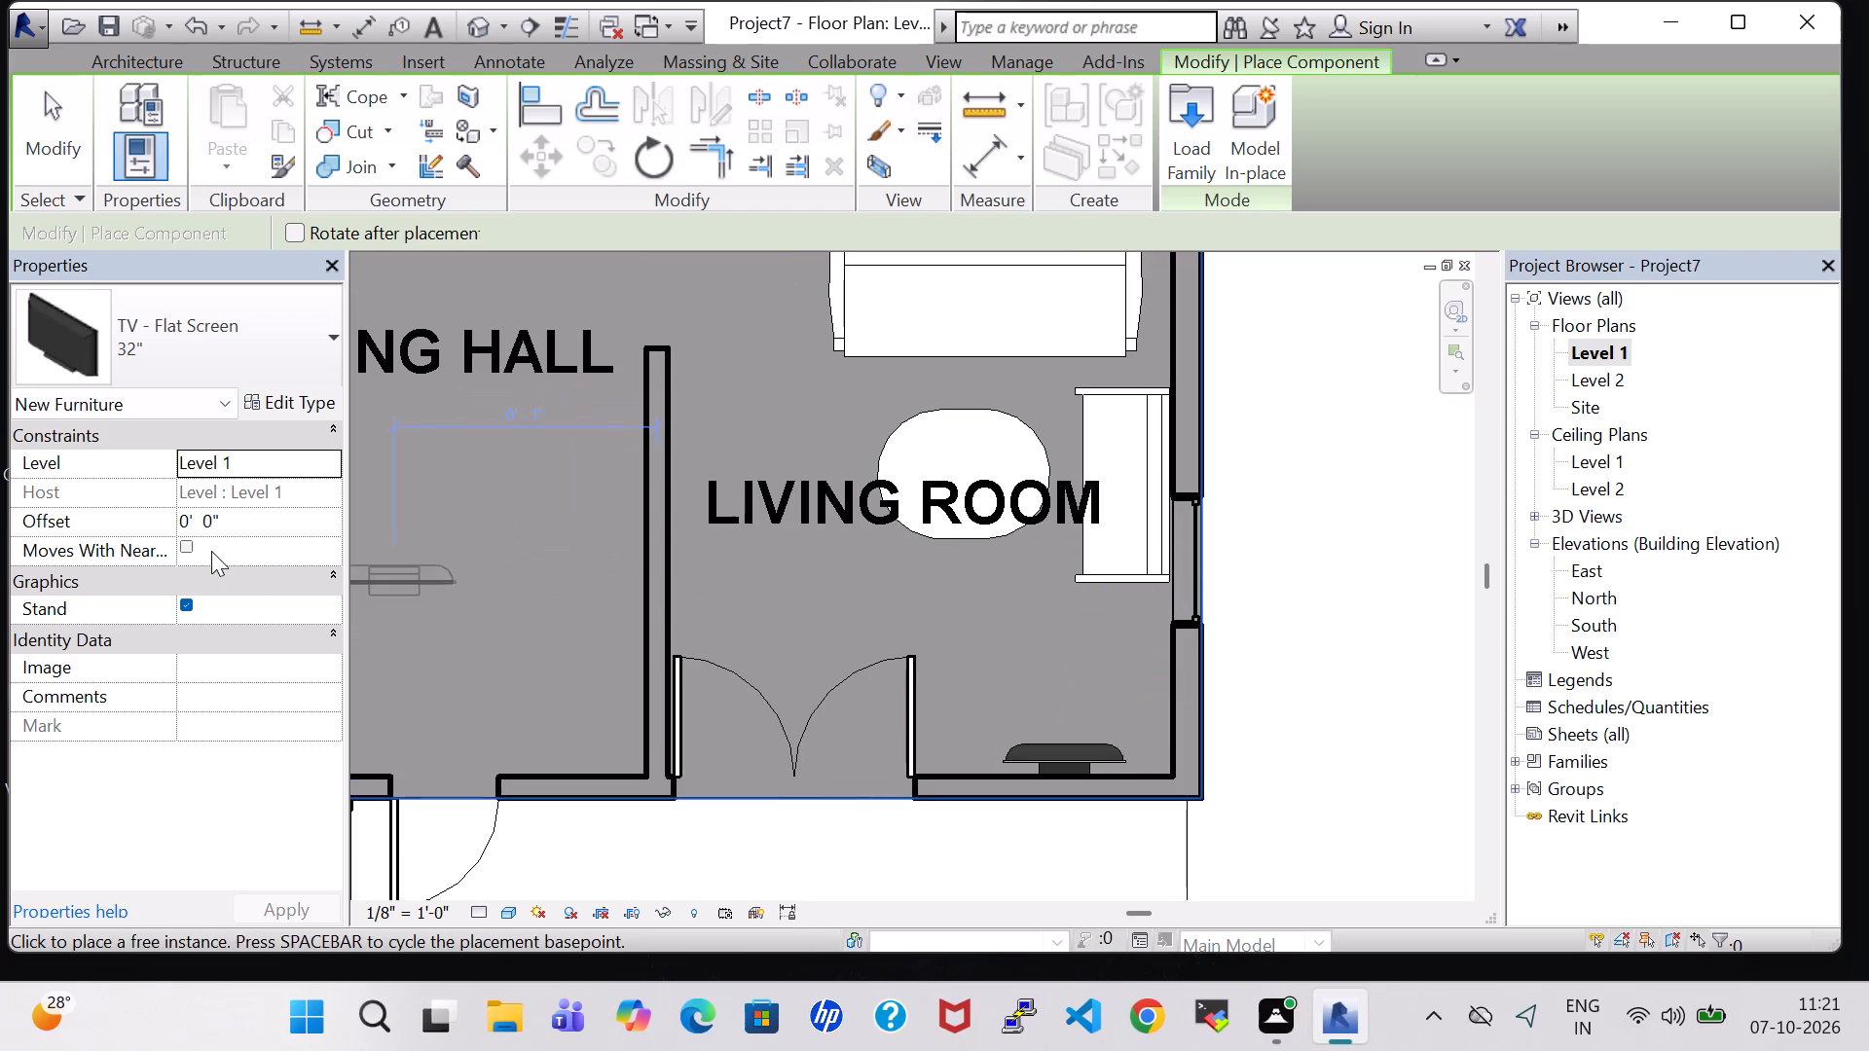
key(Escape)
Set the living room TV's offset from Level 1 to 4' 0".
click(1033, 737)
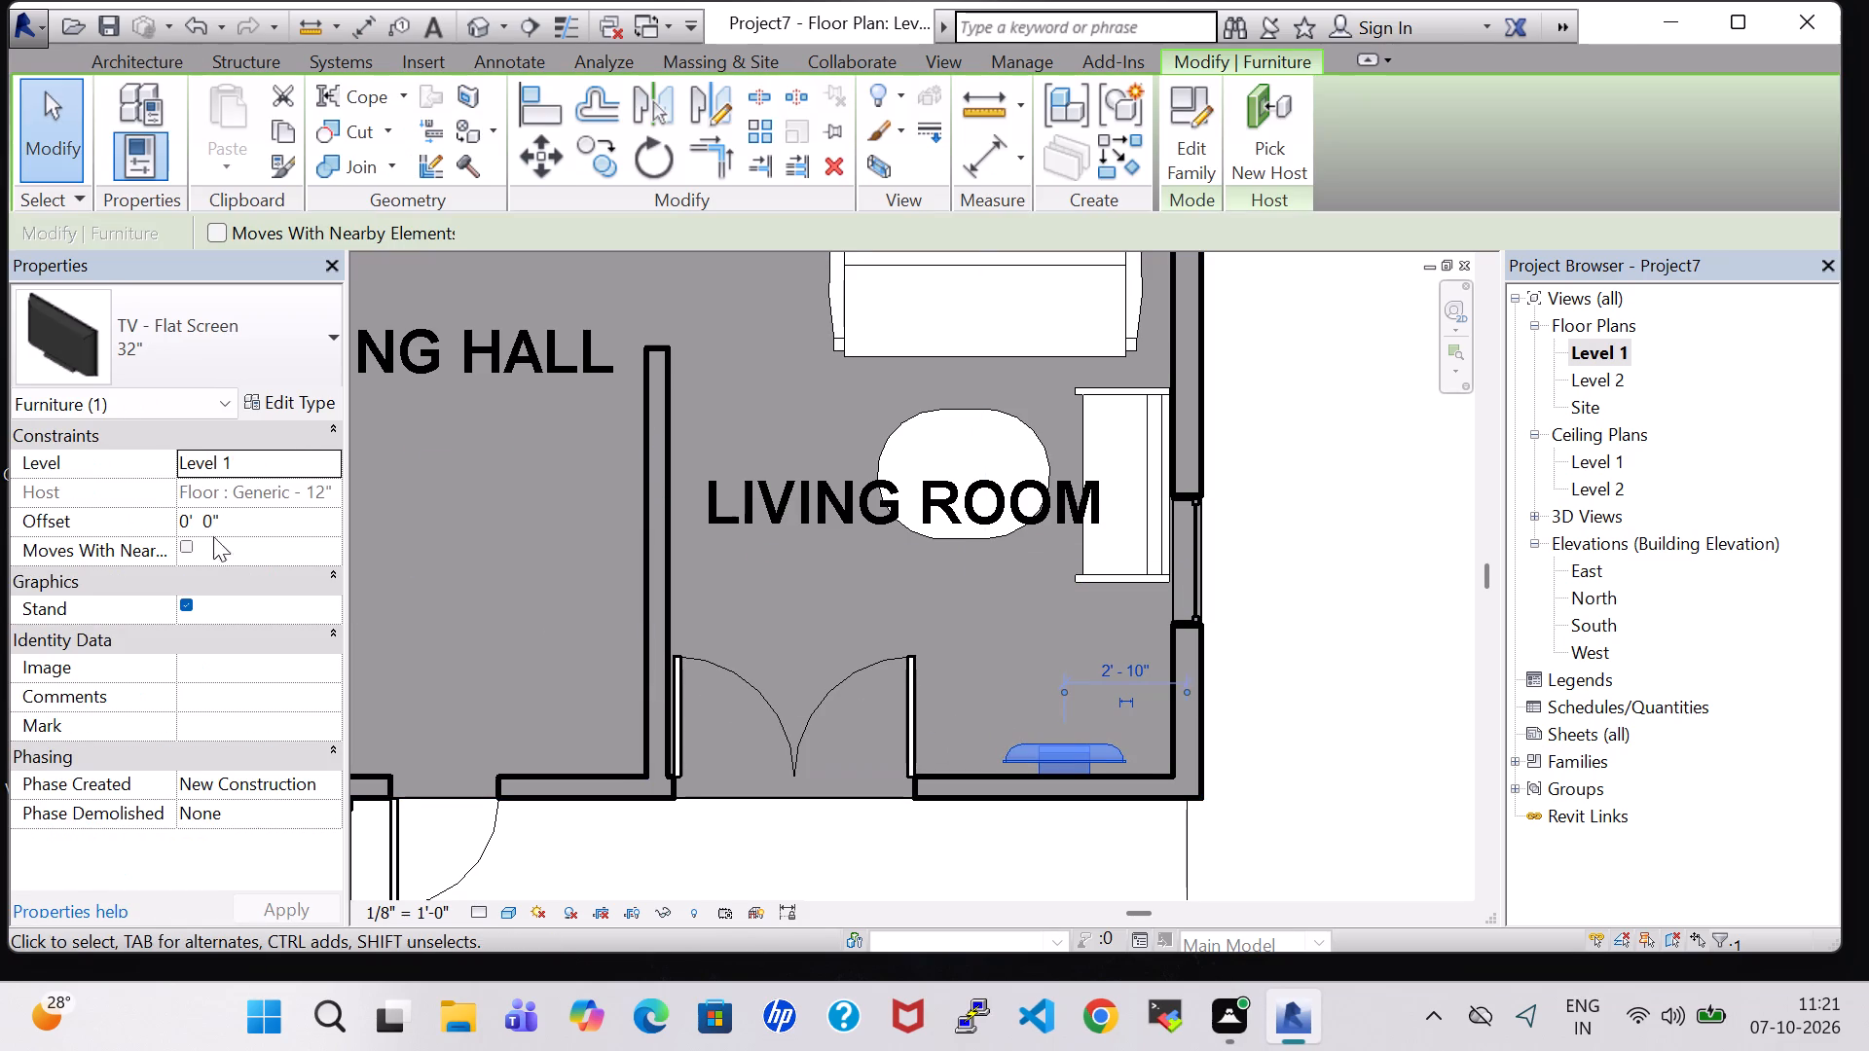
click(188, 521)
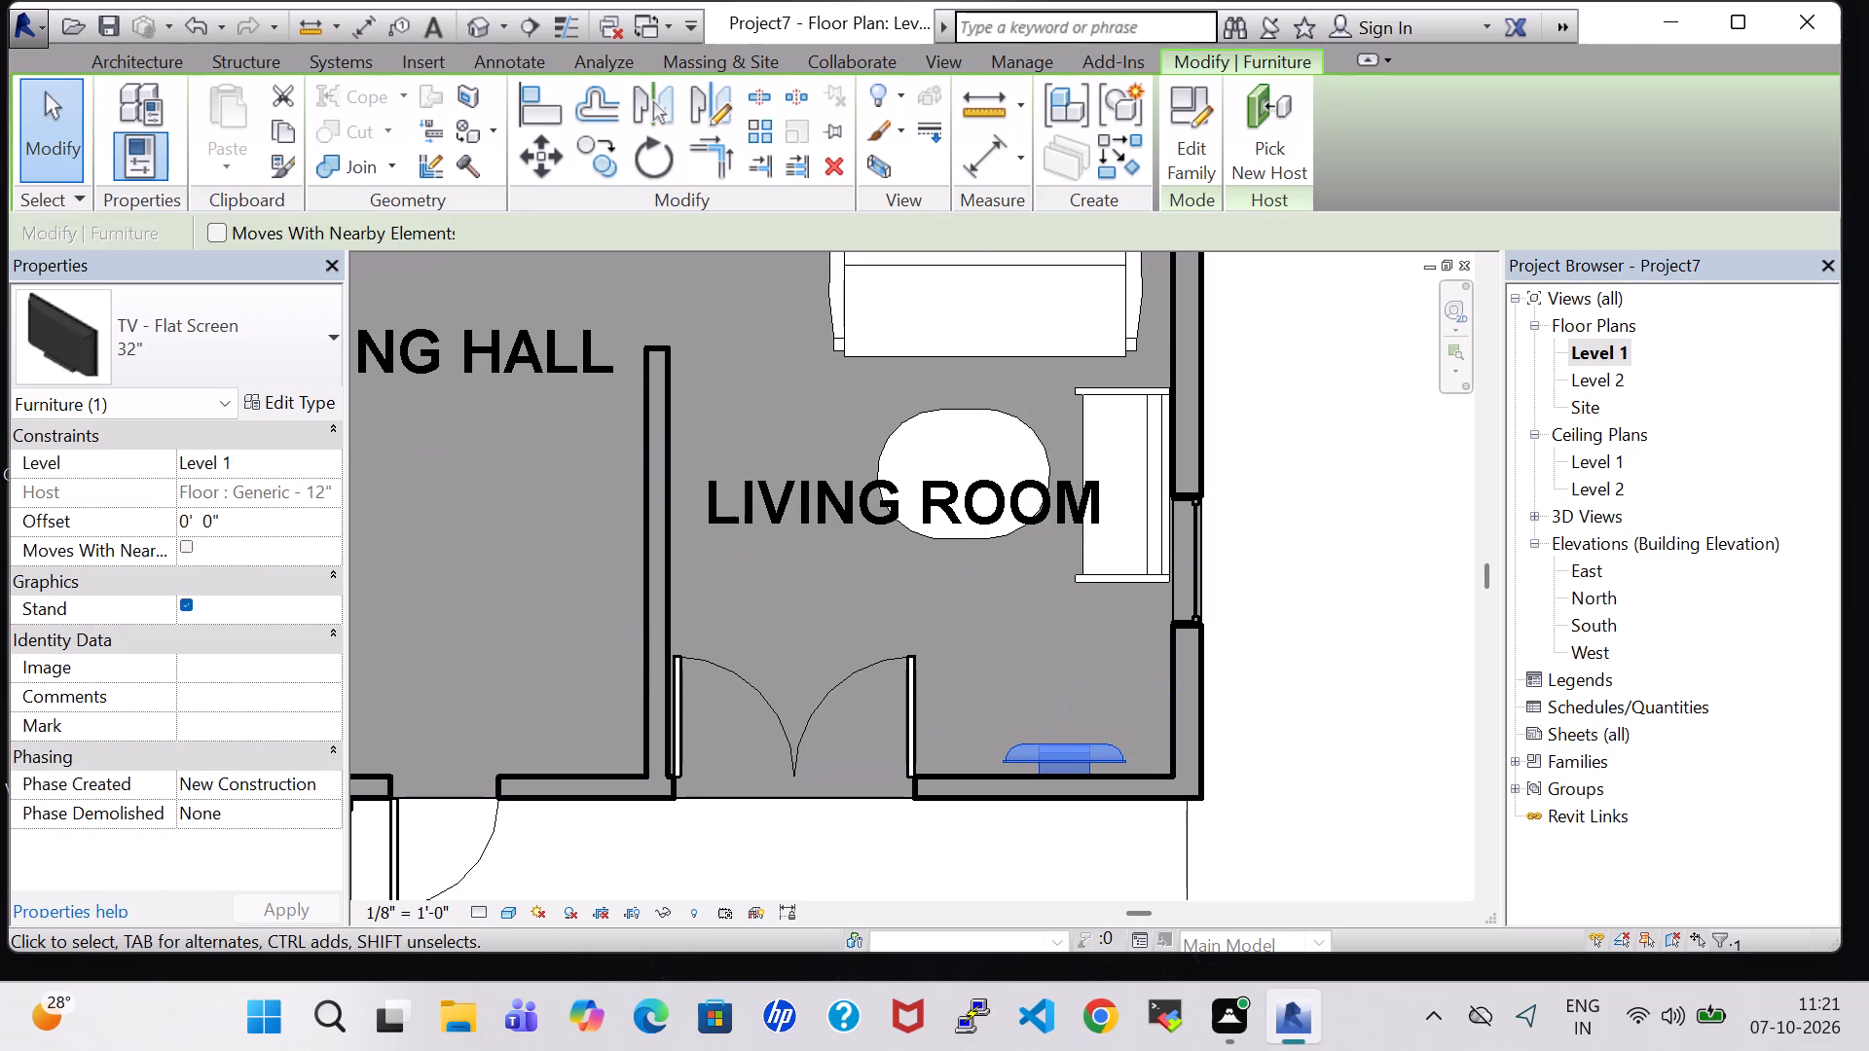
key(Right)
key(BackSpace)
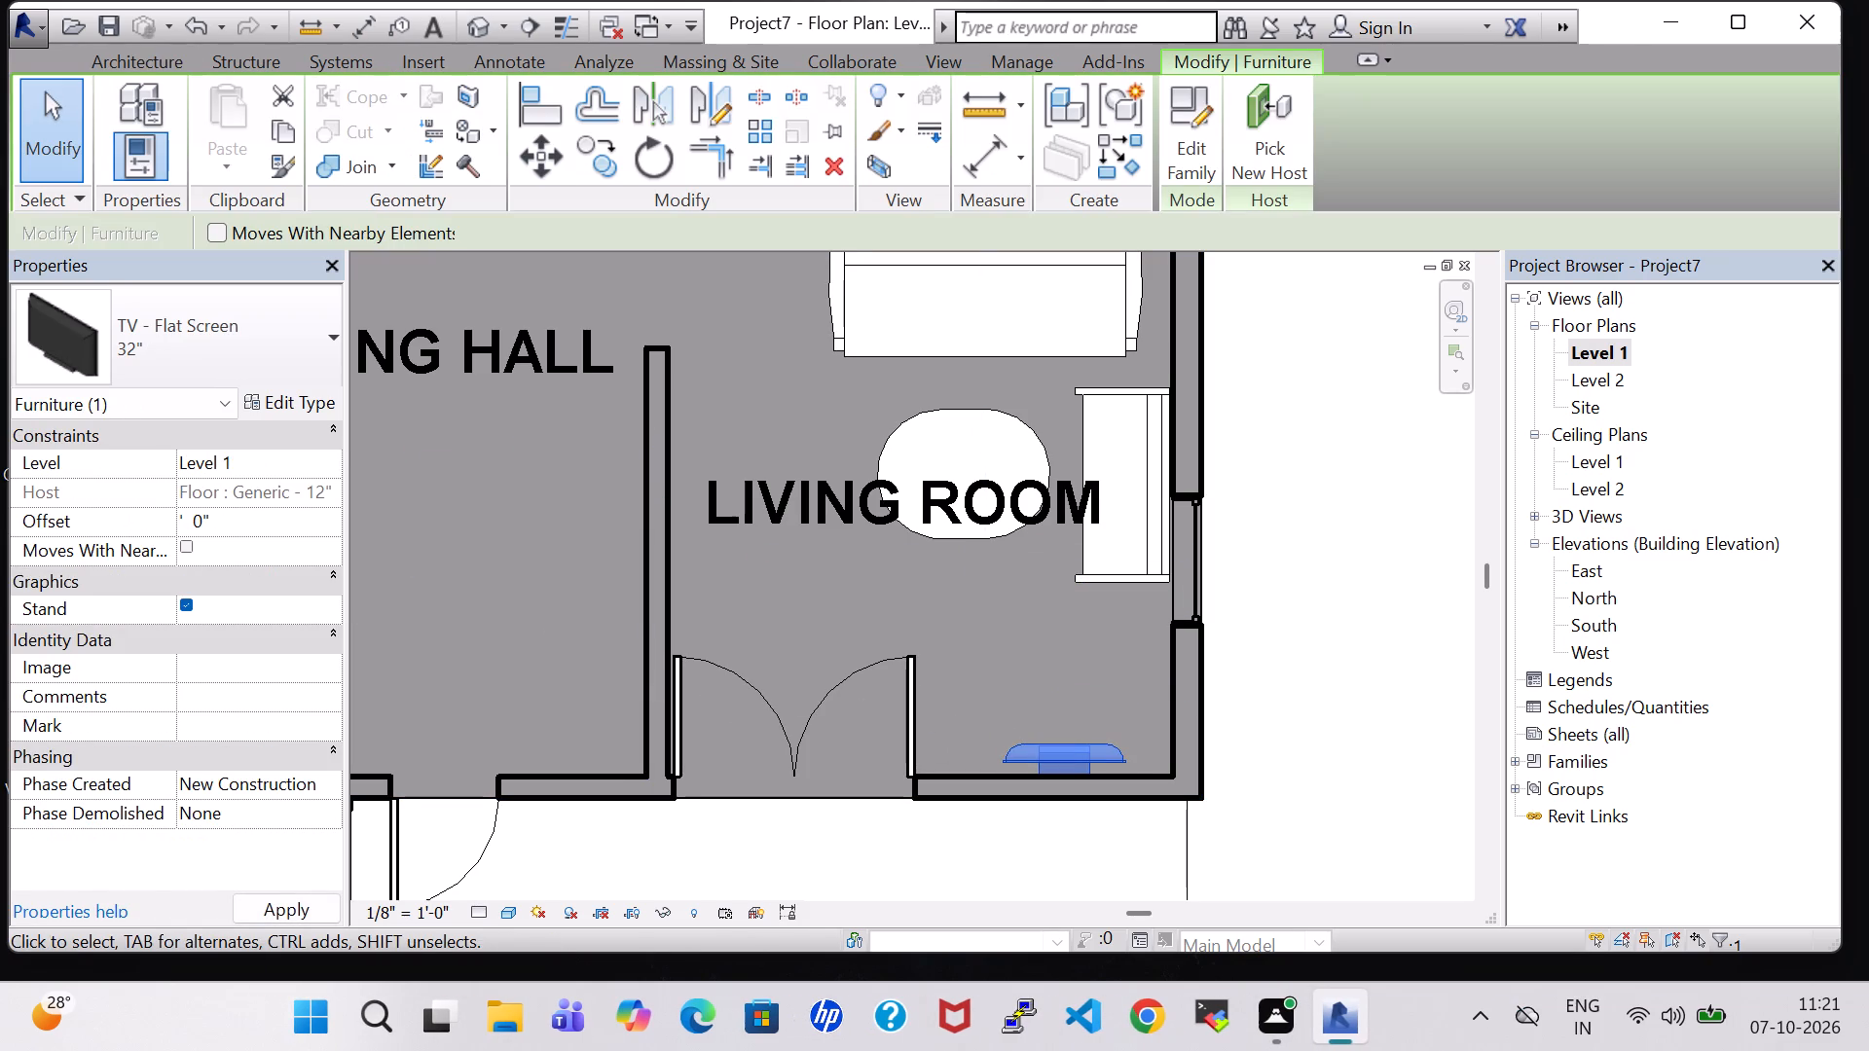
key(4)
scroll(879, 638, down, 3)
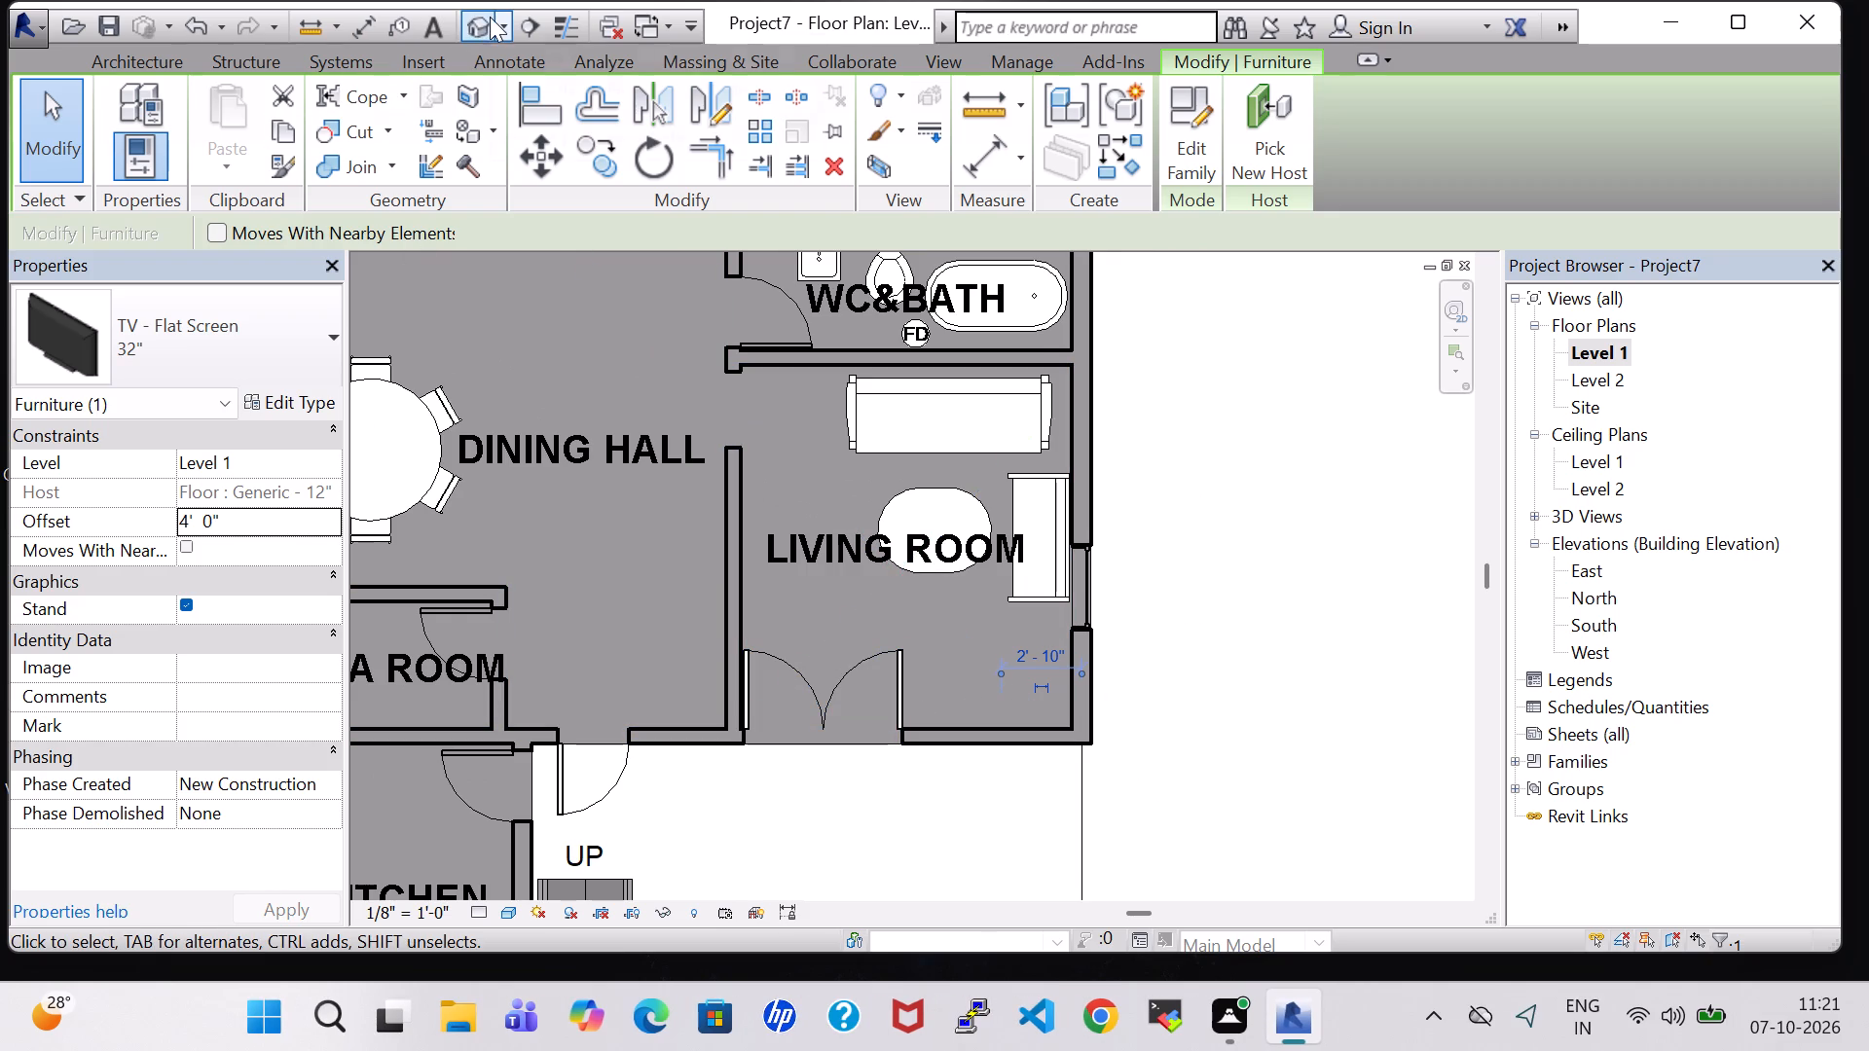
In the 3D view, rotate the living room's flat-screen TV 180 degrees on its wall.
click(464, 22)
middle_drag(921, 659, 849, 462)
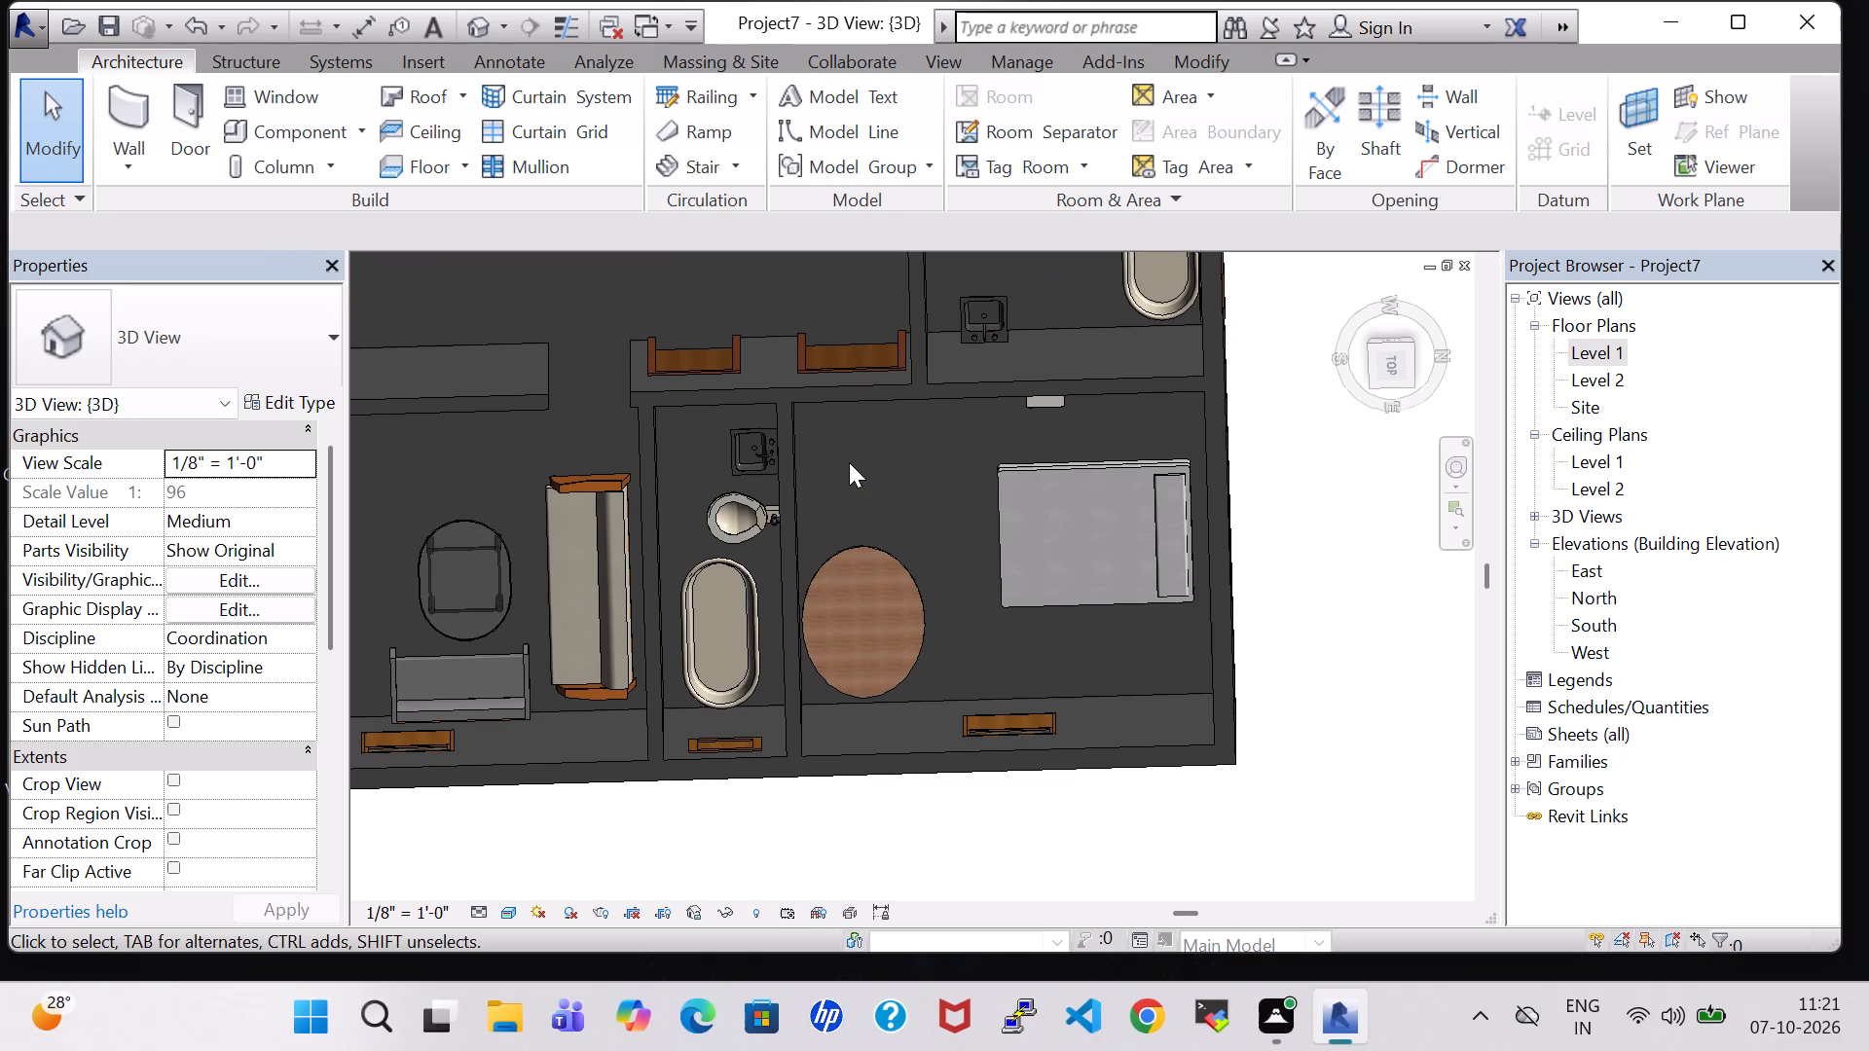
scroll(849, 462, down, 4)
middle_drag(610, 329, 714, 560)
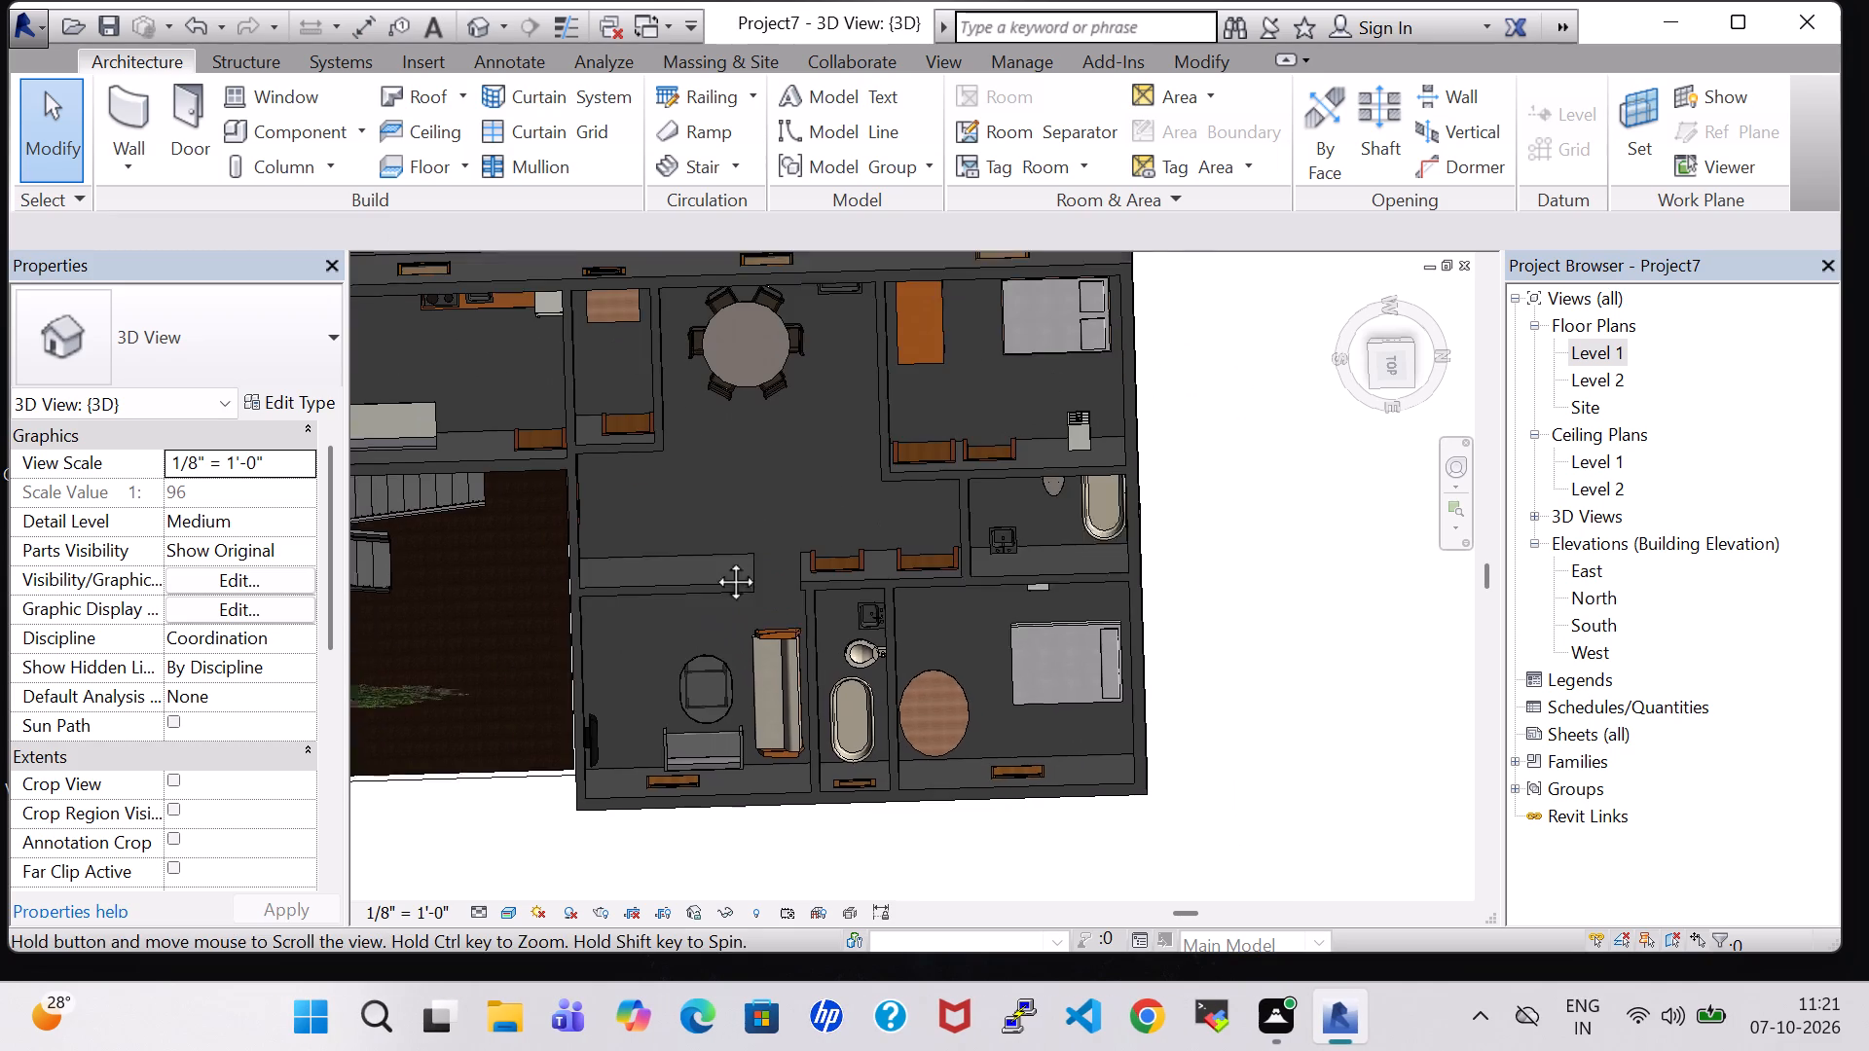
middle_drag(714, 560, 730, 596)
shift+middle_drag(698, 732, 600, 681)
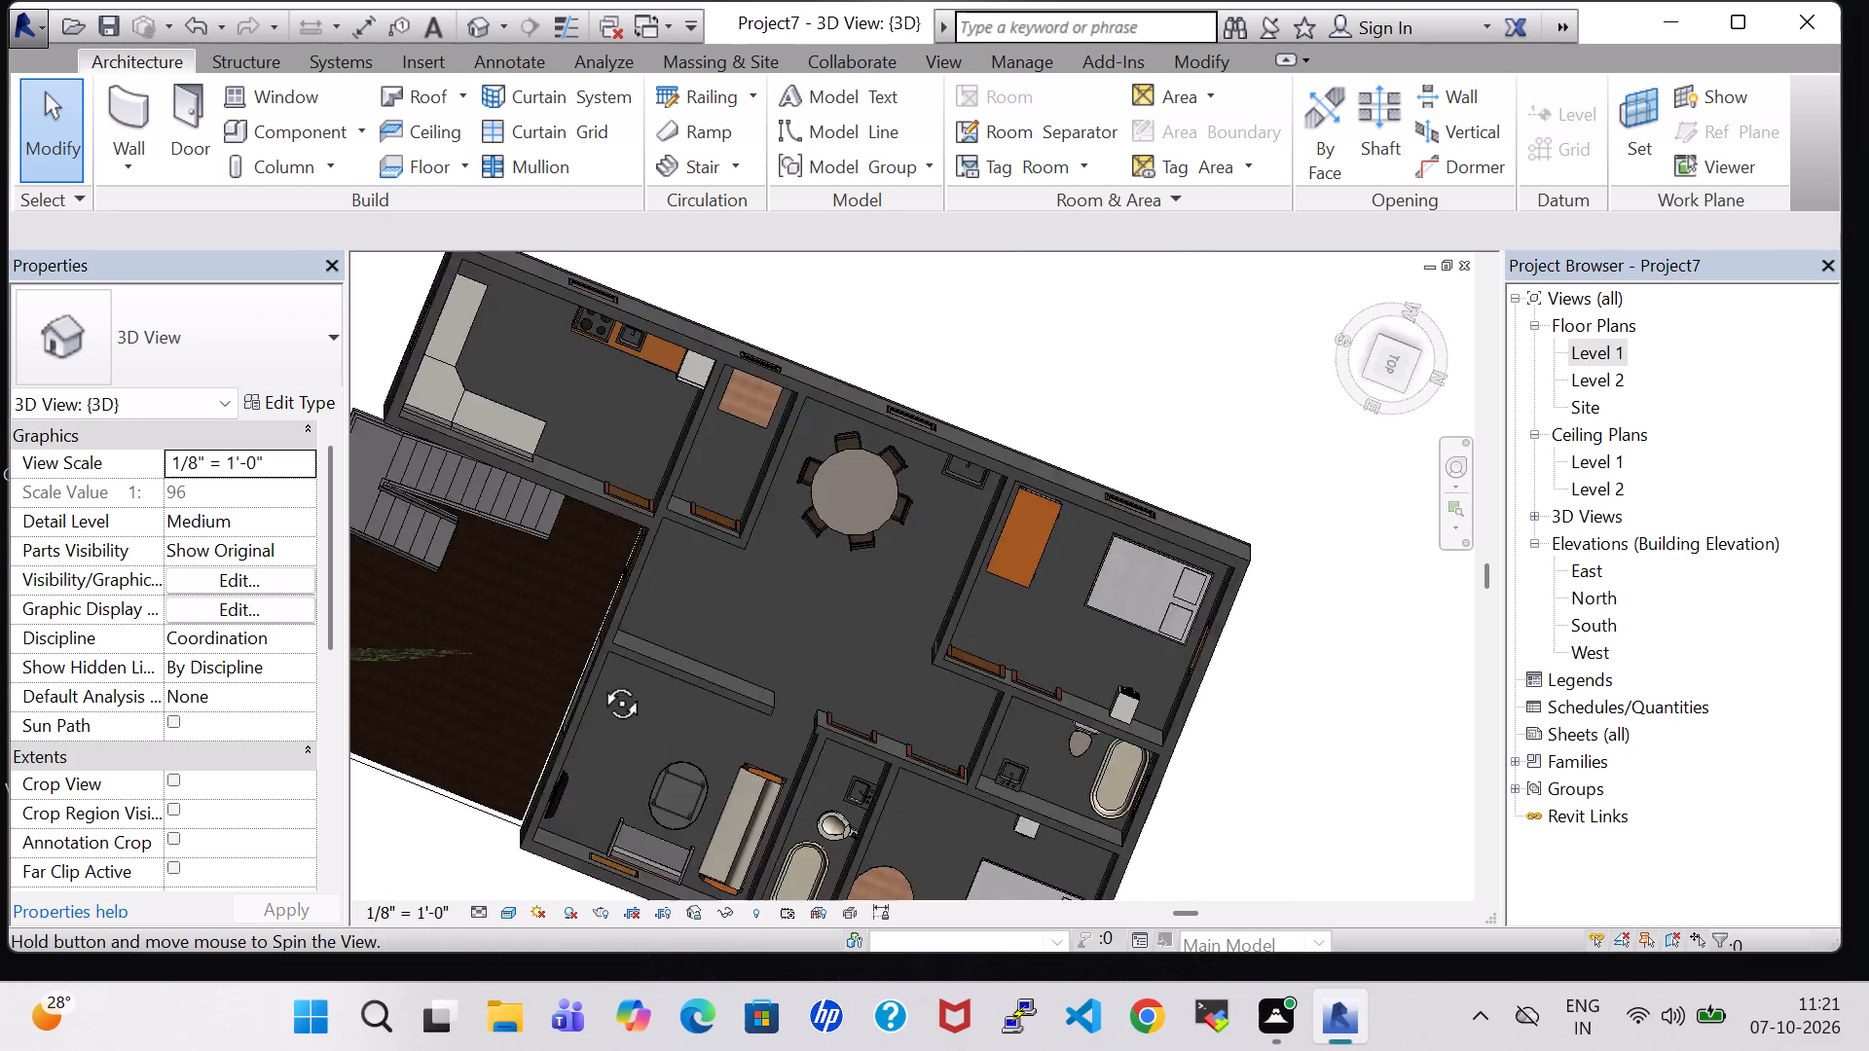
shift+middle_drag(600, 681, 337, 297)
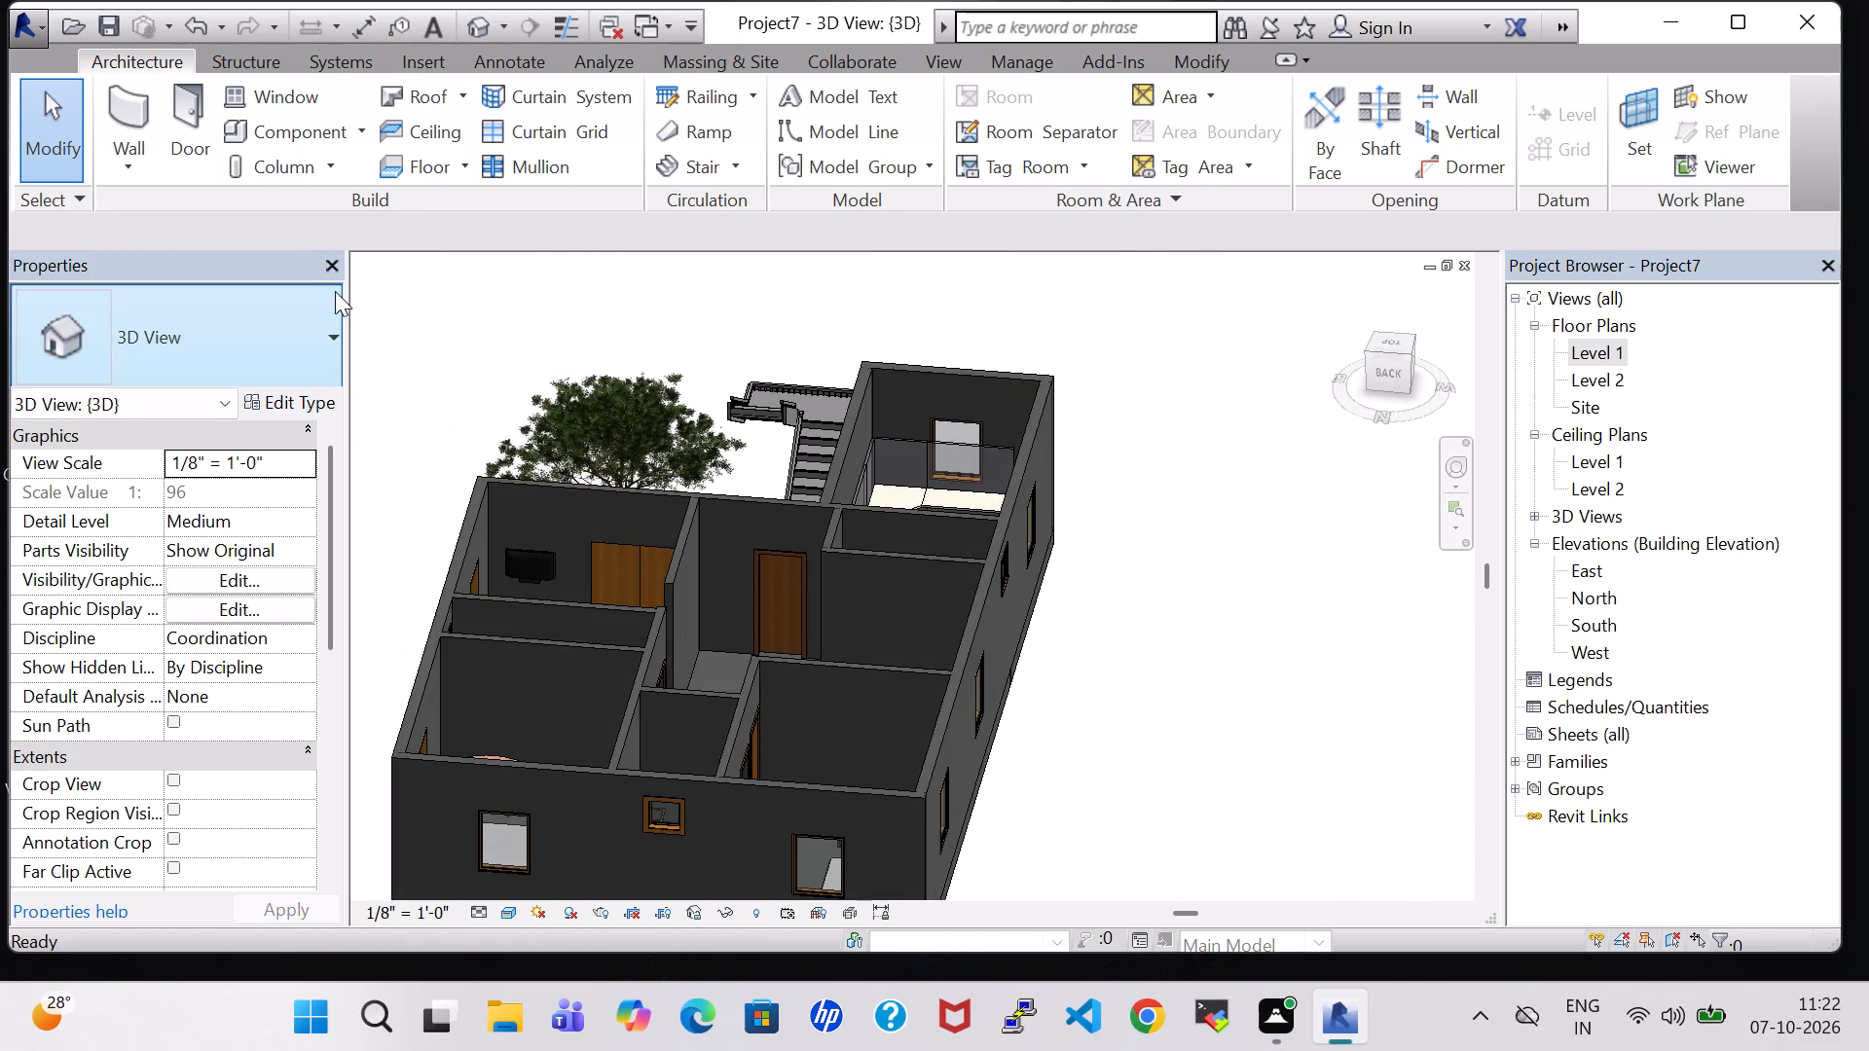
scroll(527, 471, up, 7)
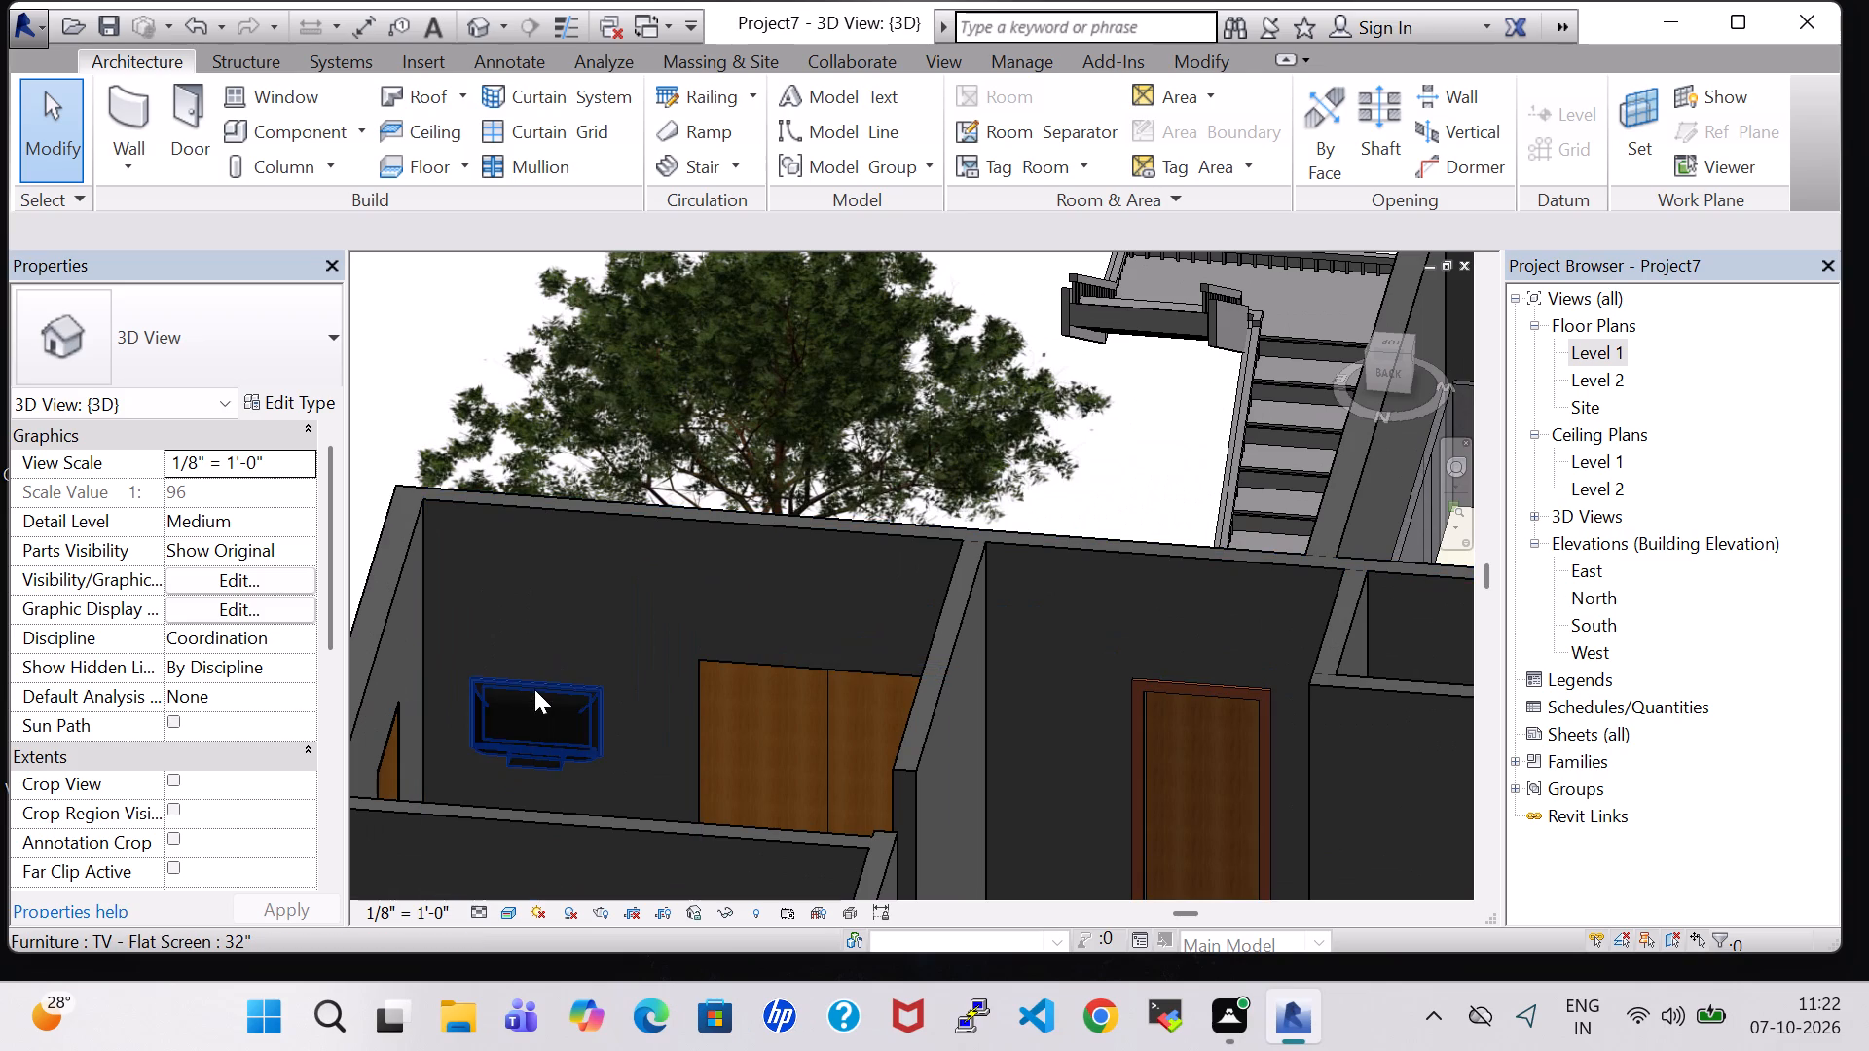
click(534, 689)
key(space)
key(space)
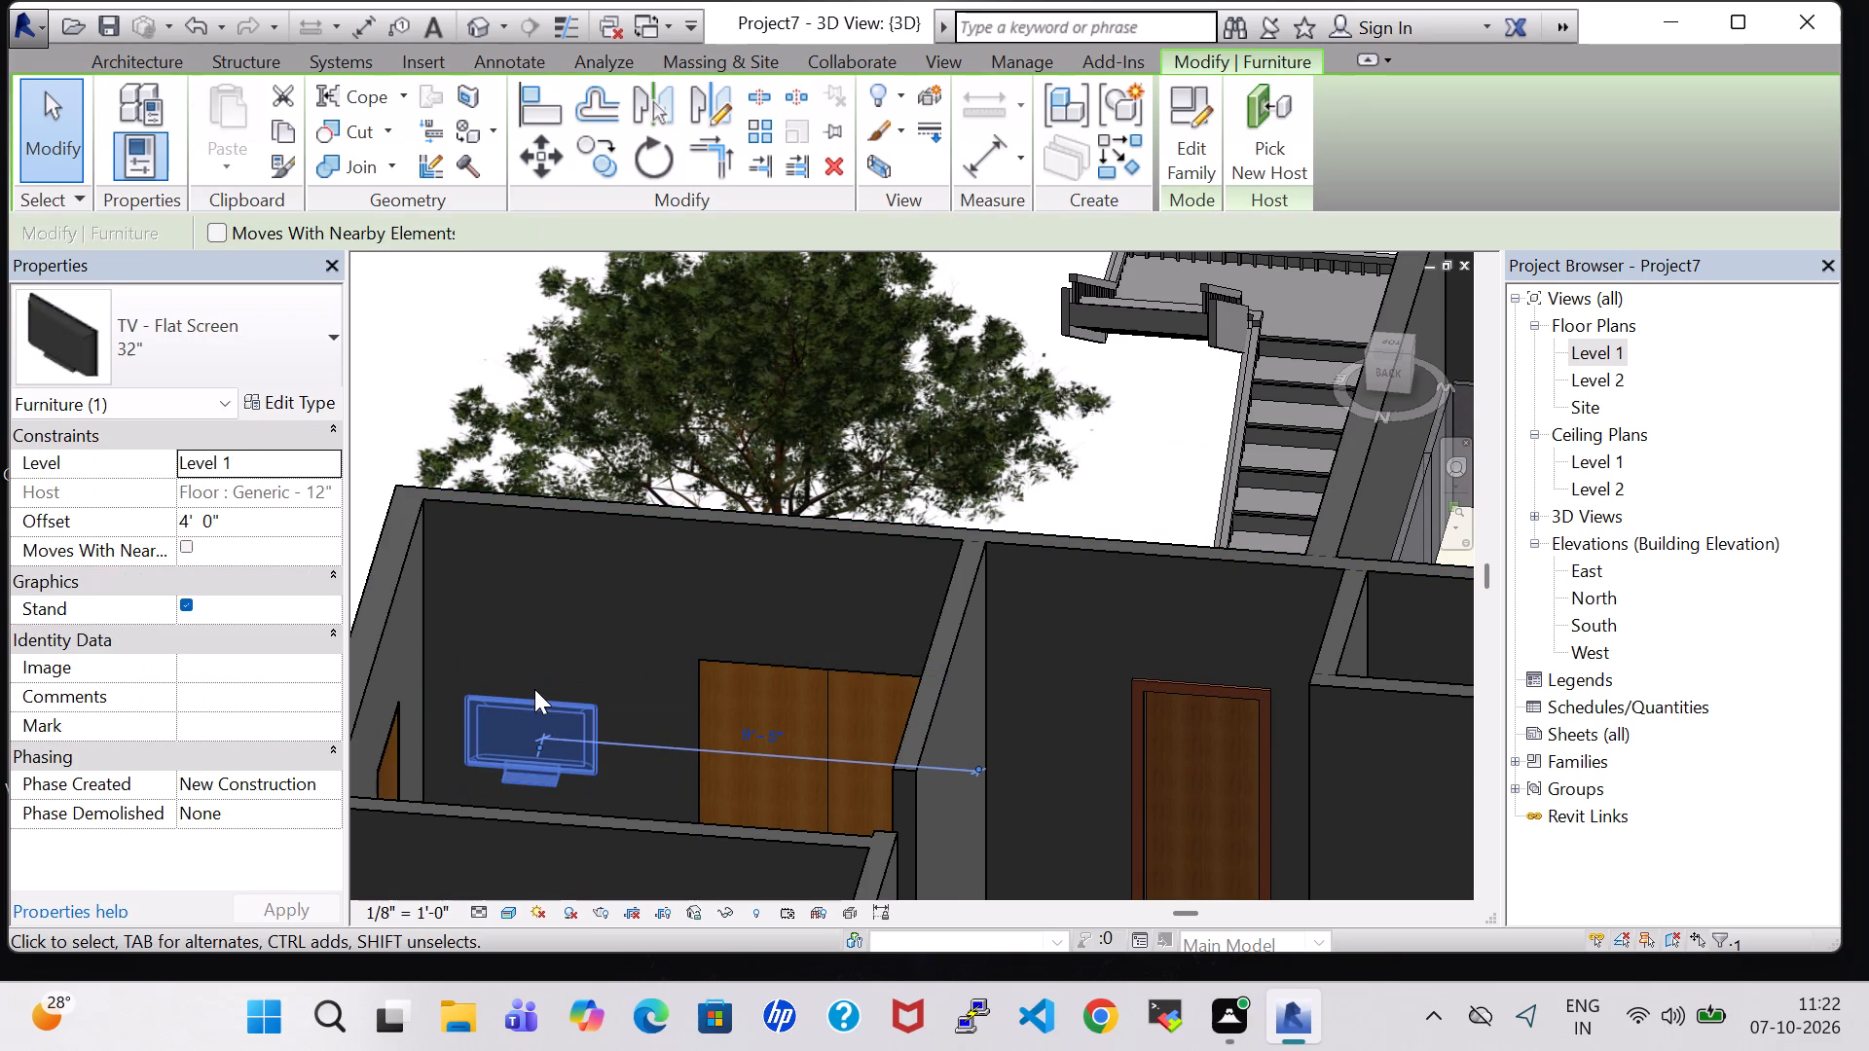
click(437, 331)
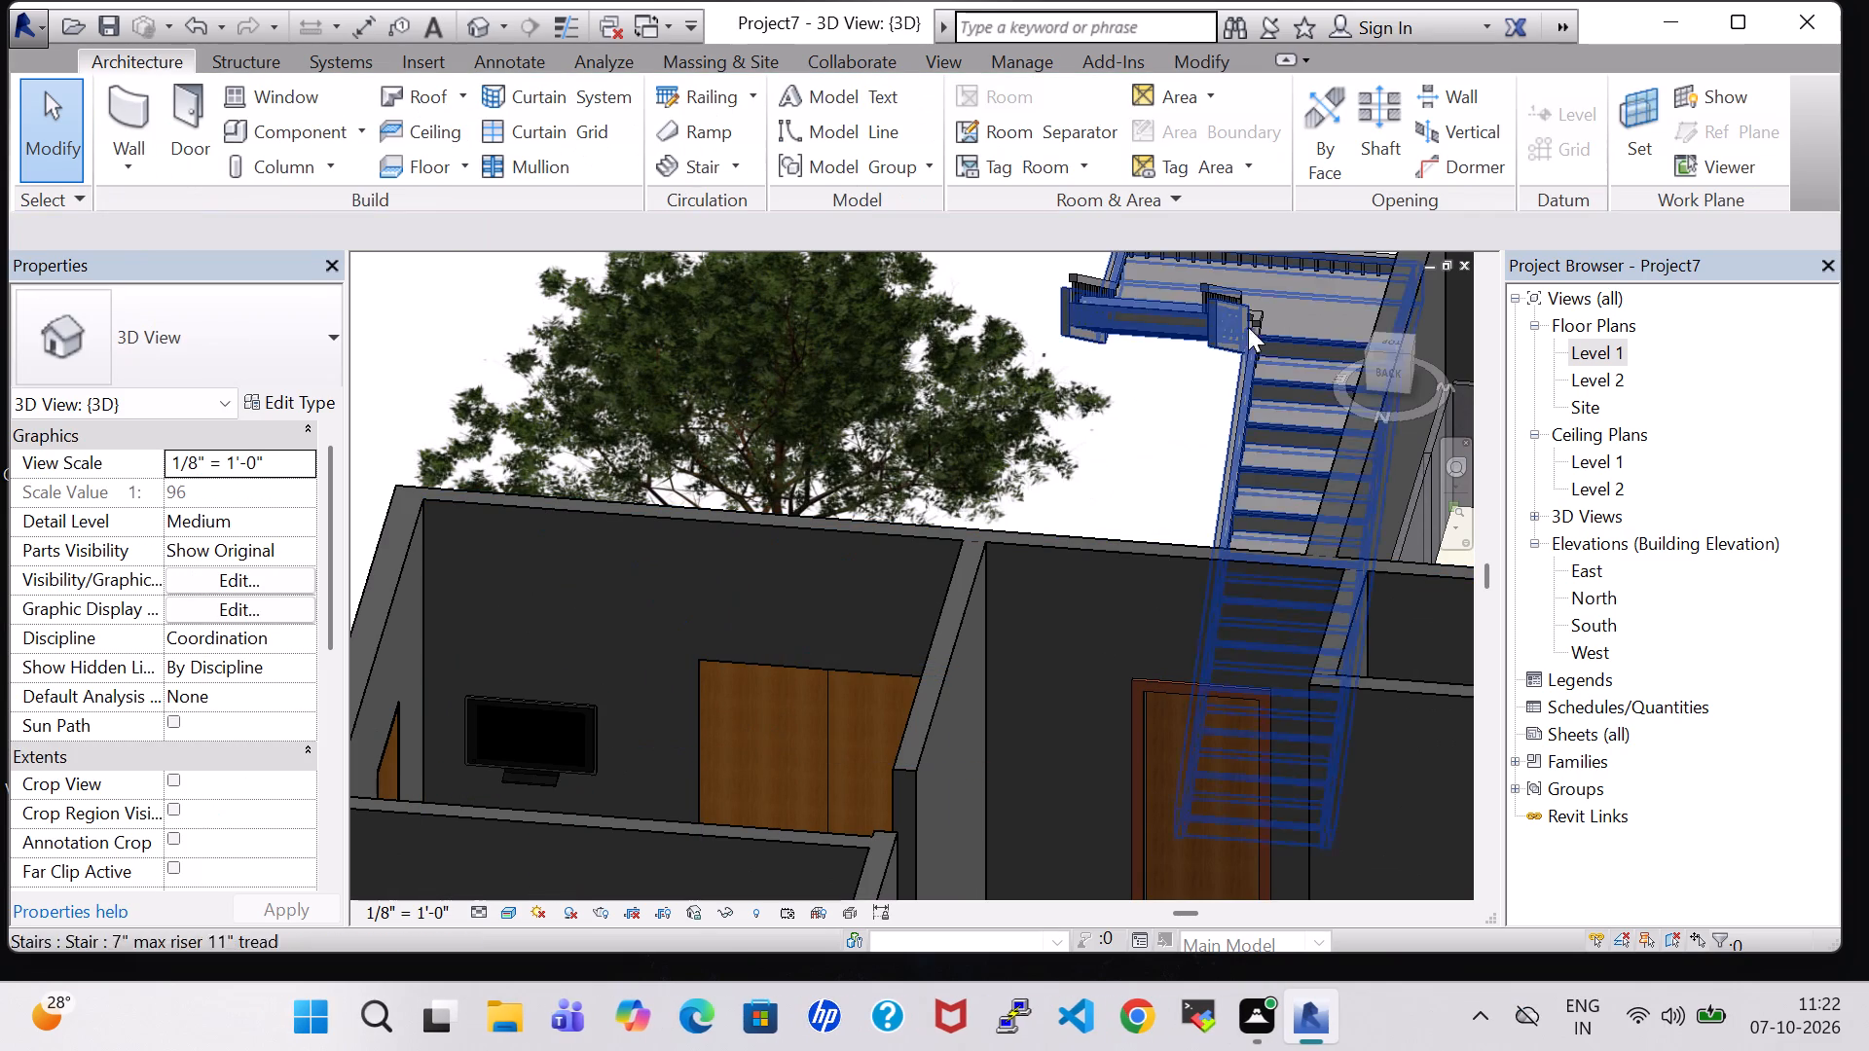
Review the whole Level 1 floor plan, and examine the furnished house in the 3D view from several angles.
click(1602, 374)
double_click(1595, 355)
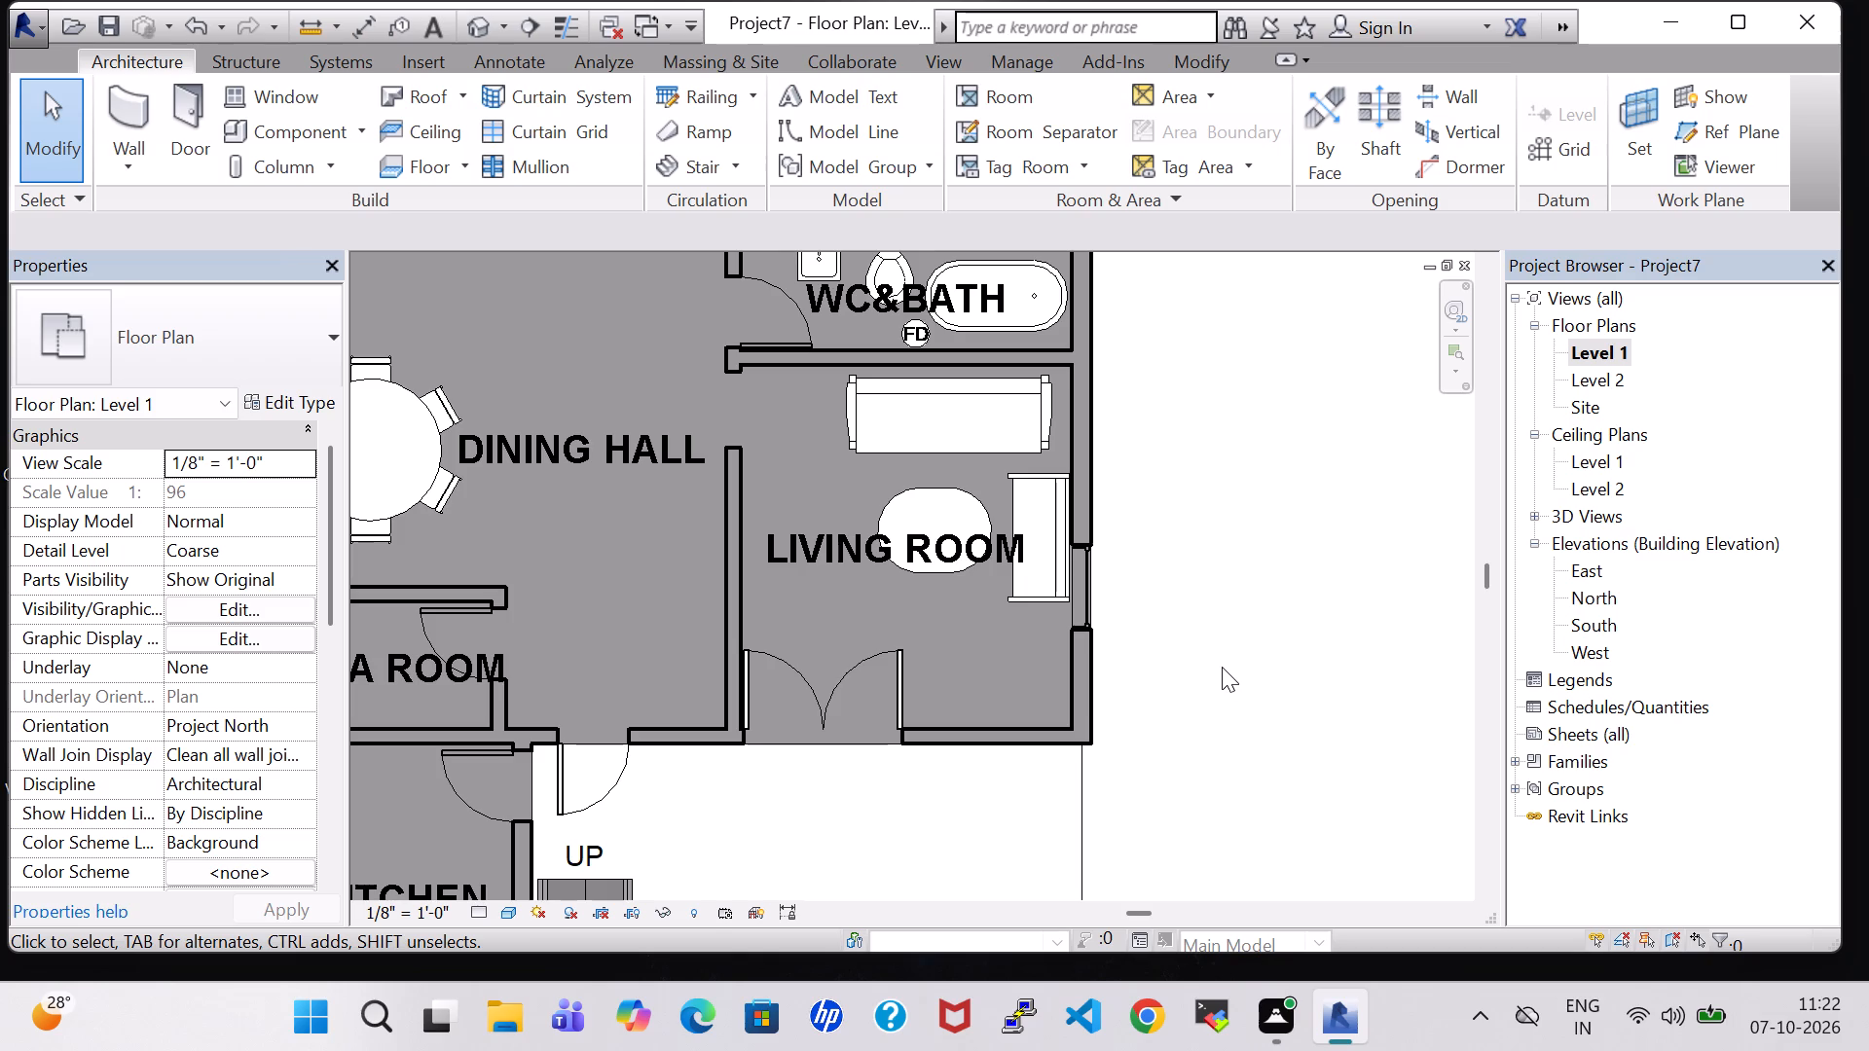
scroll(1222, 667, down, 6)
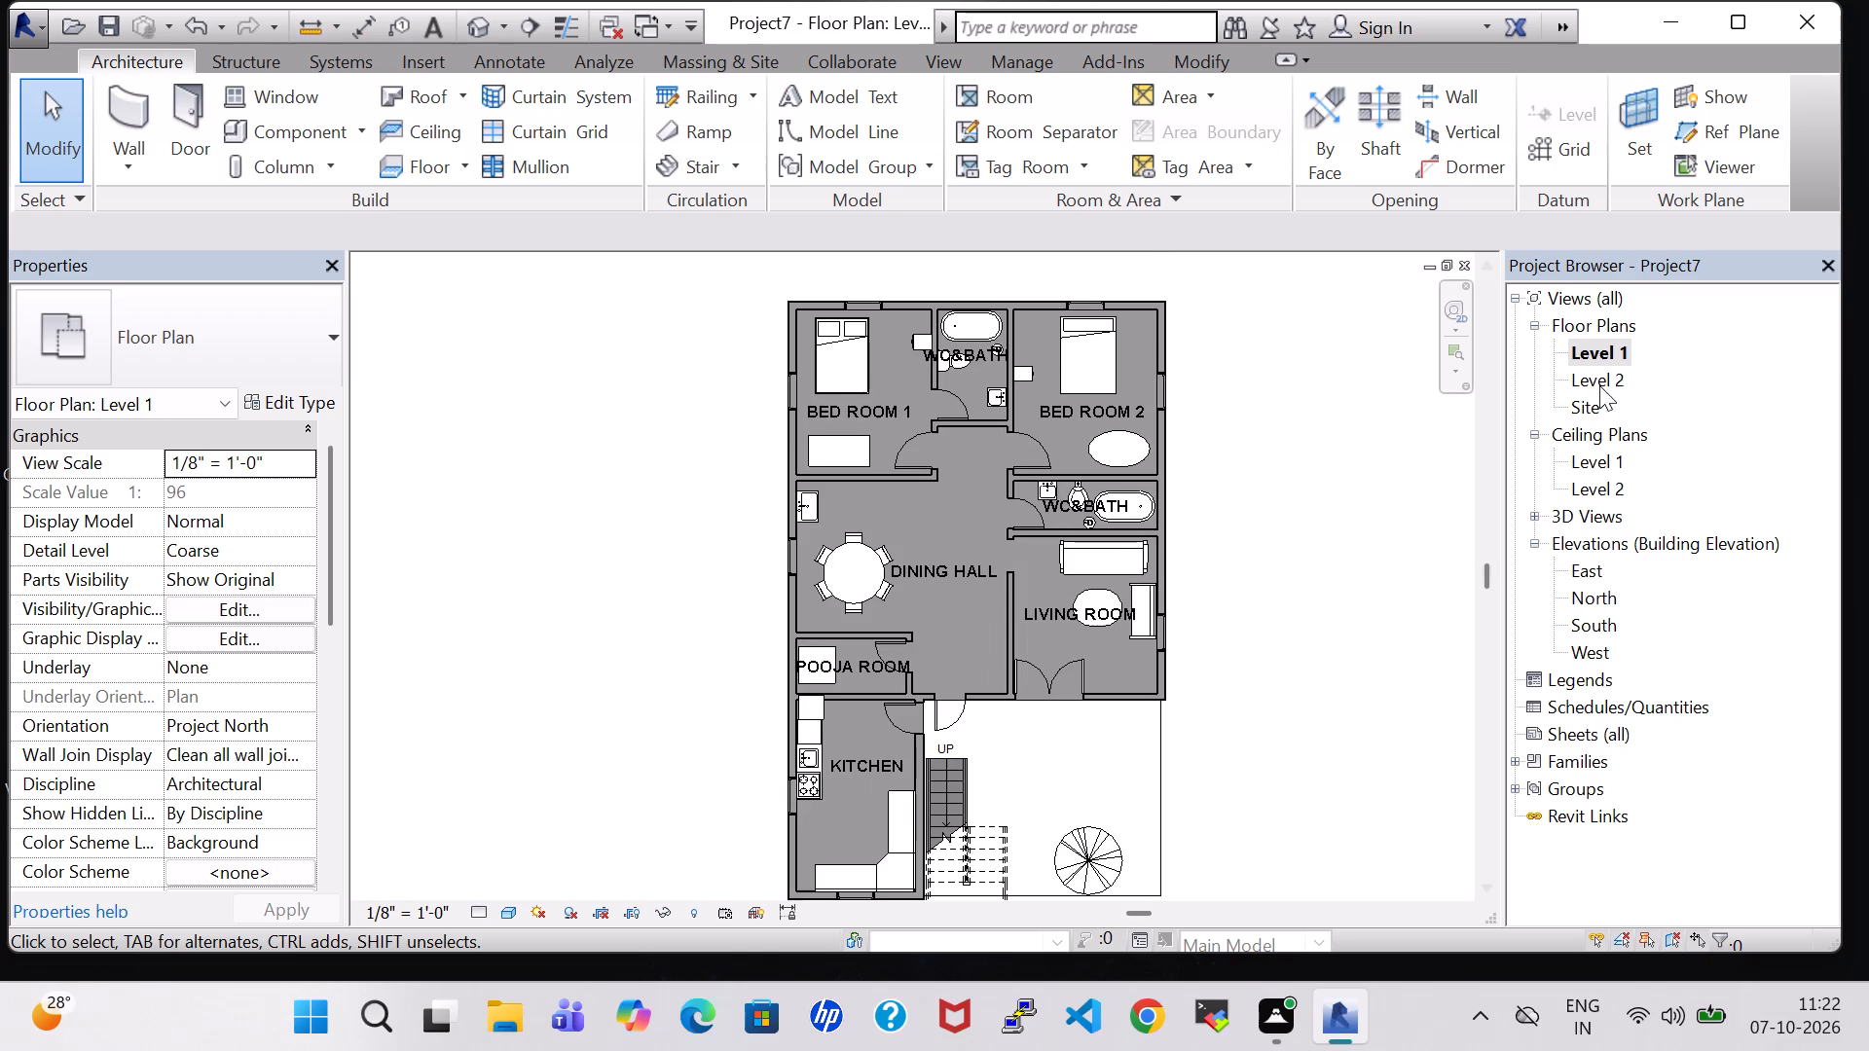
click(480, 24)
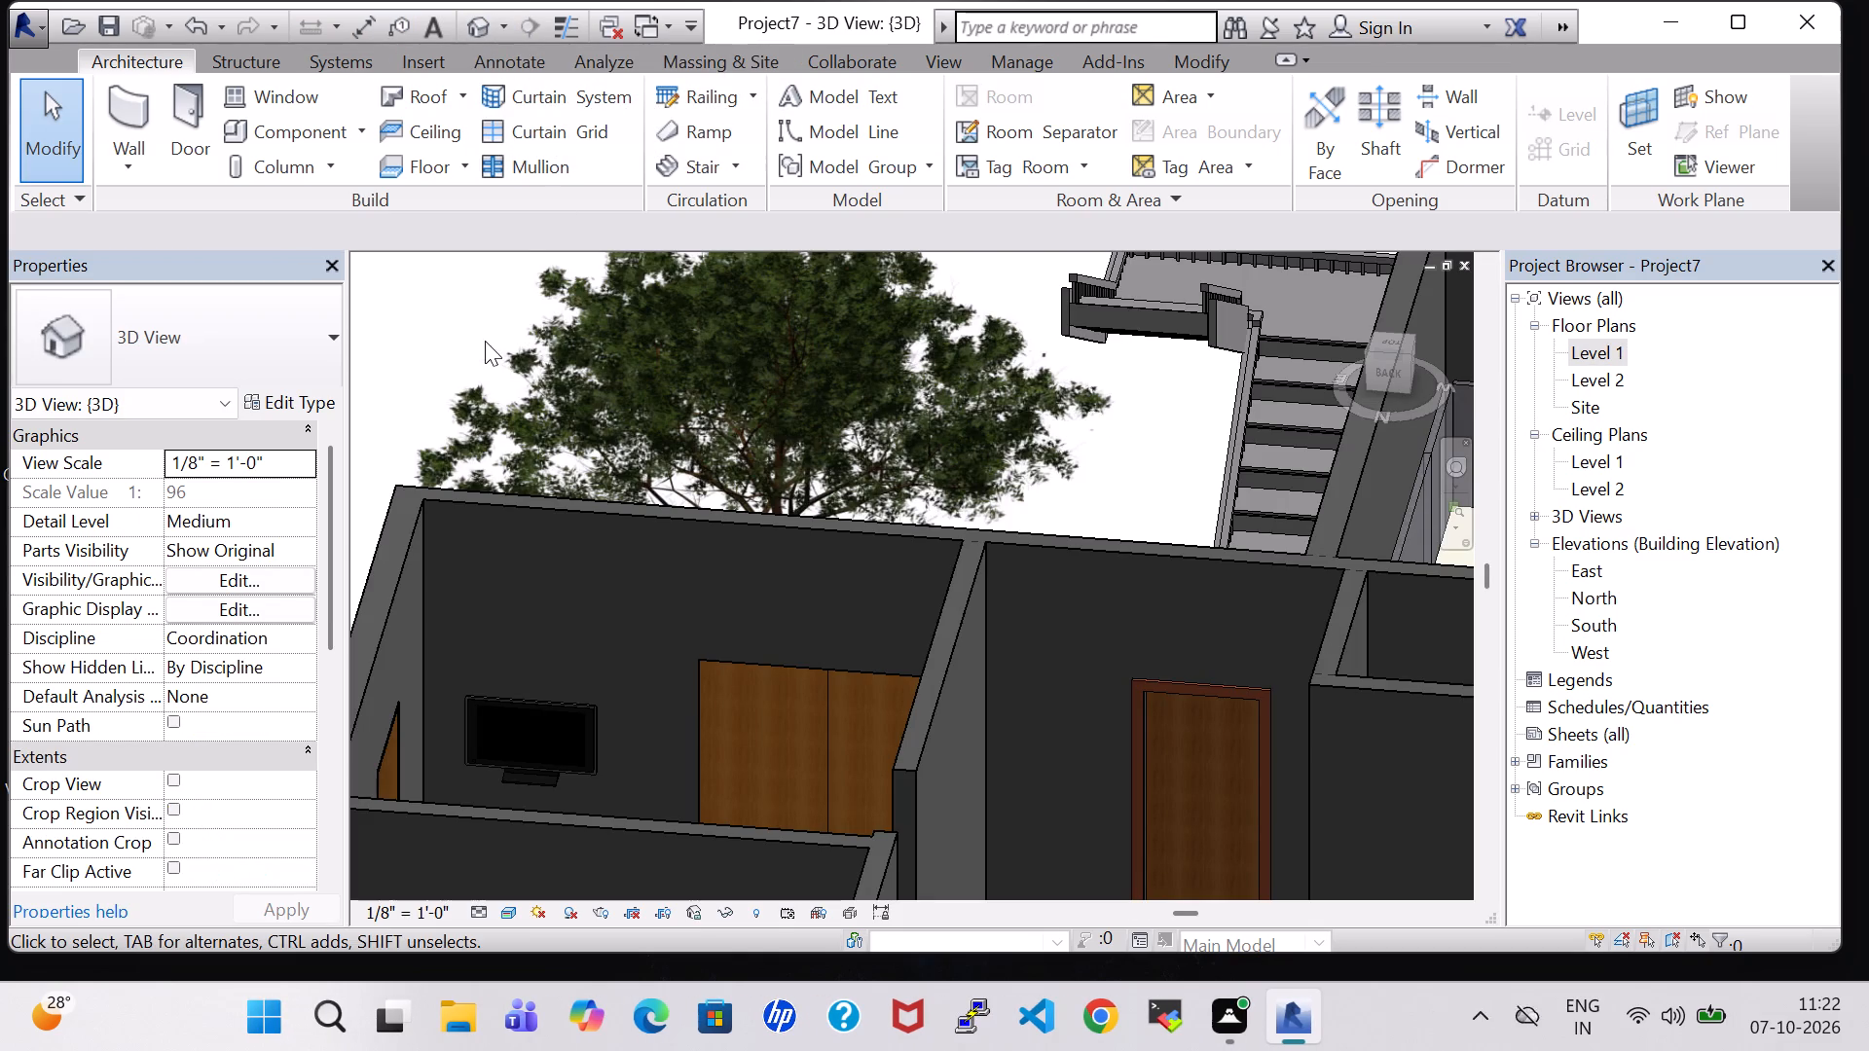
shift+middle_drag(485, 341, 732, 541)
shift+scroll(485, 341, up, 1)
scroll(751, 539, down, 5)
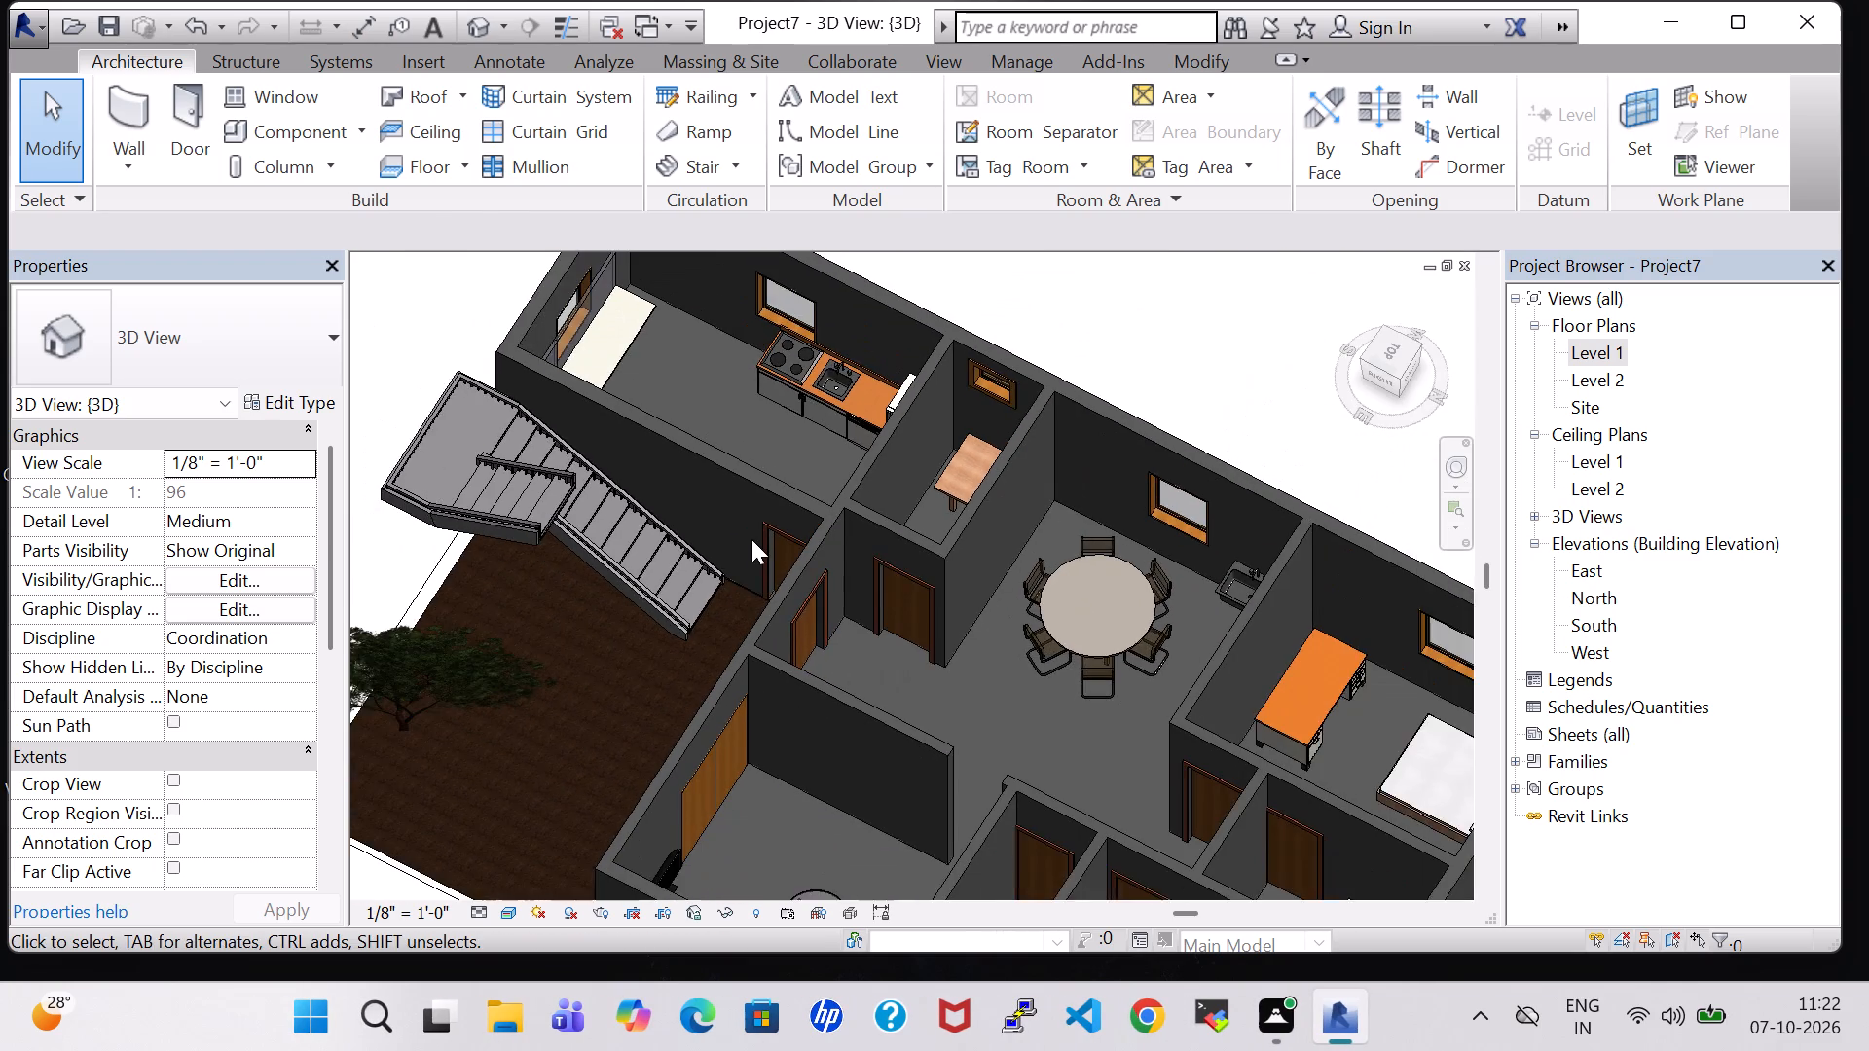
scroll(751, 539, down, 1)
middle_drag(458, 378, 584, 432)
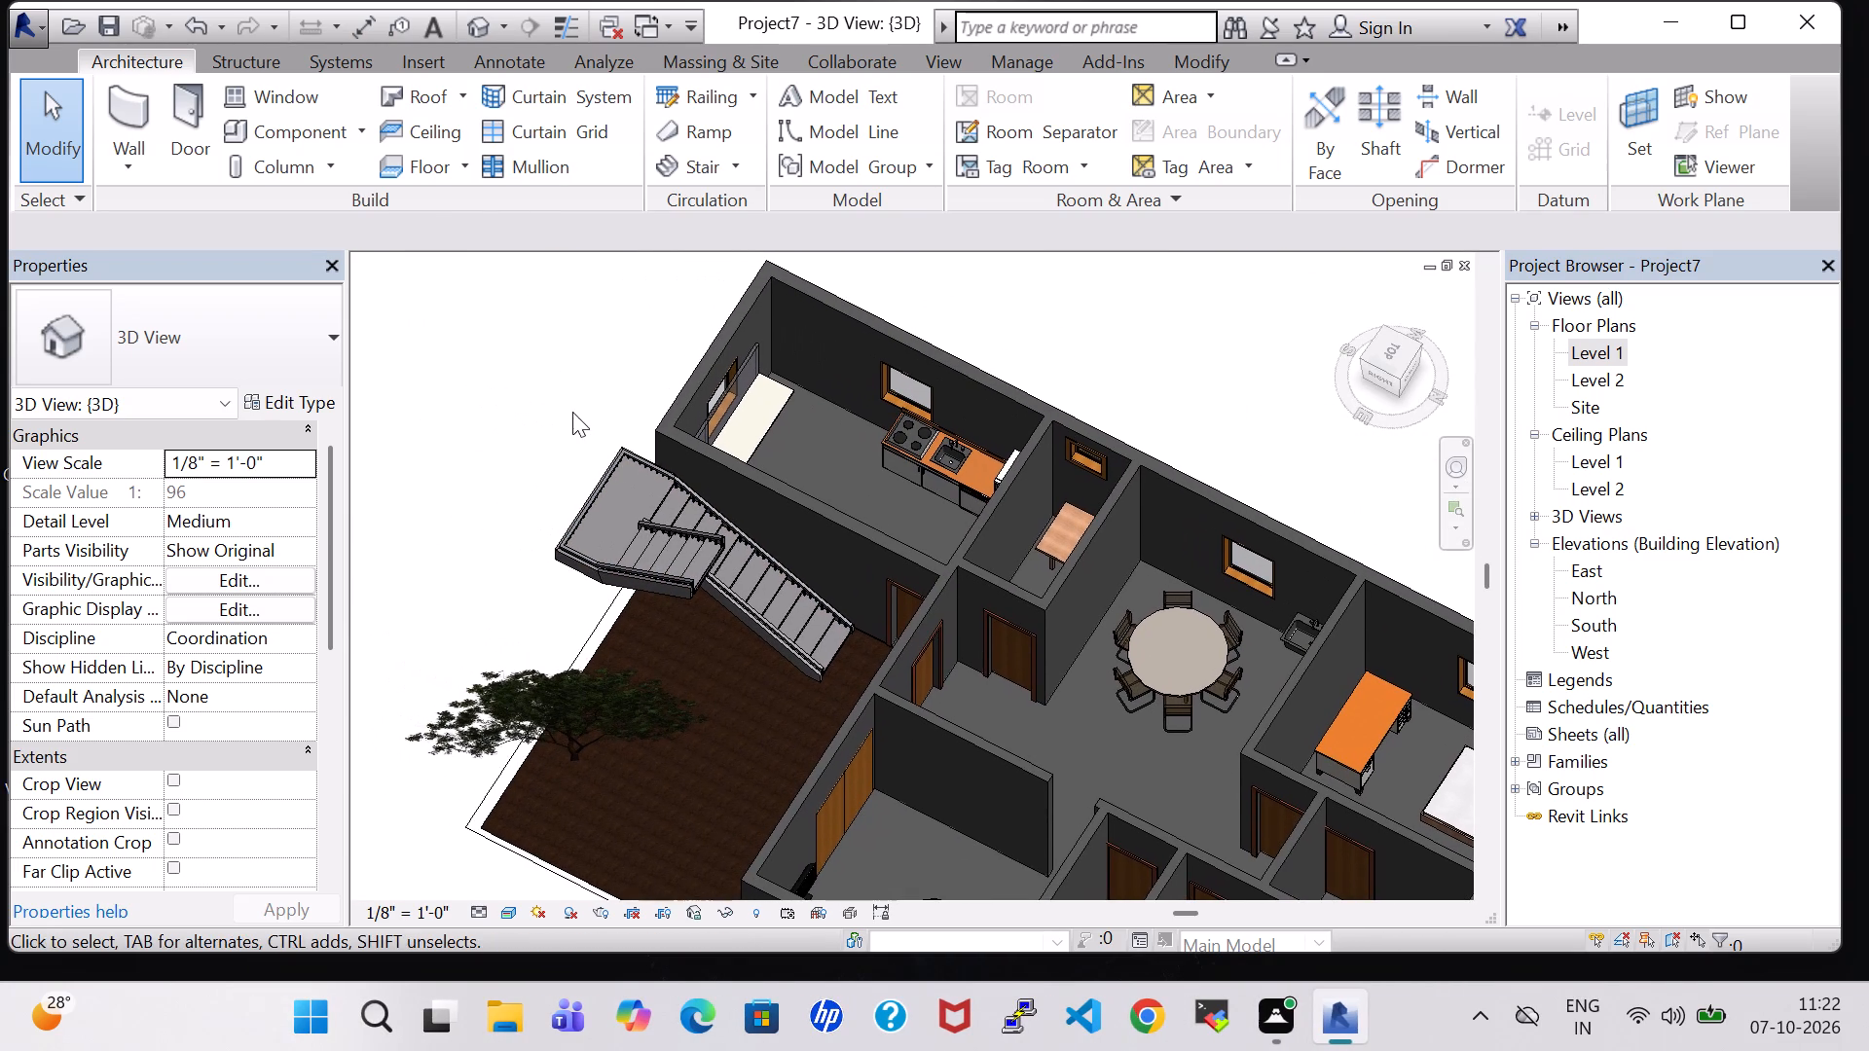
scroll(554, 408, up, 1)
shift+middle_drag(552, 408, 774, 439)
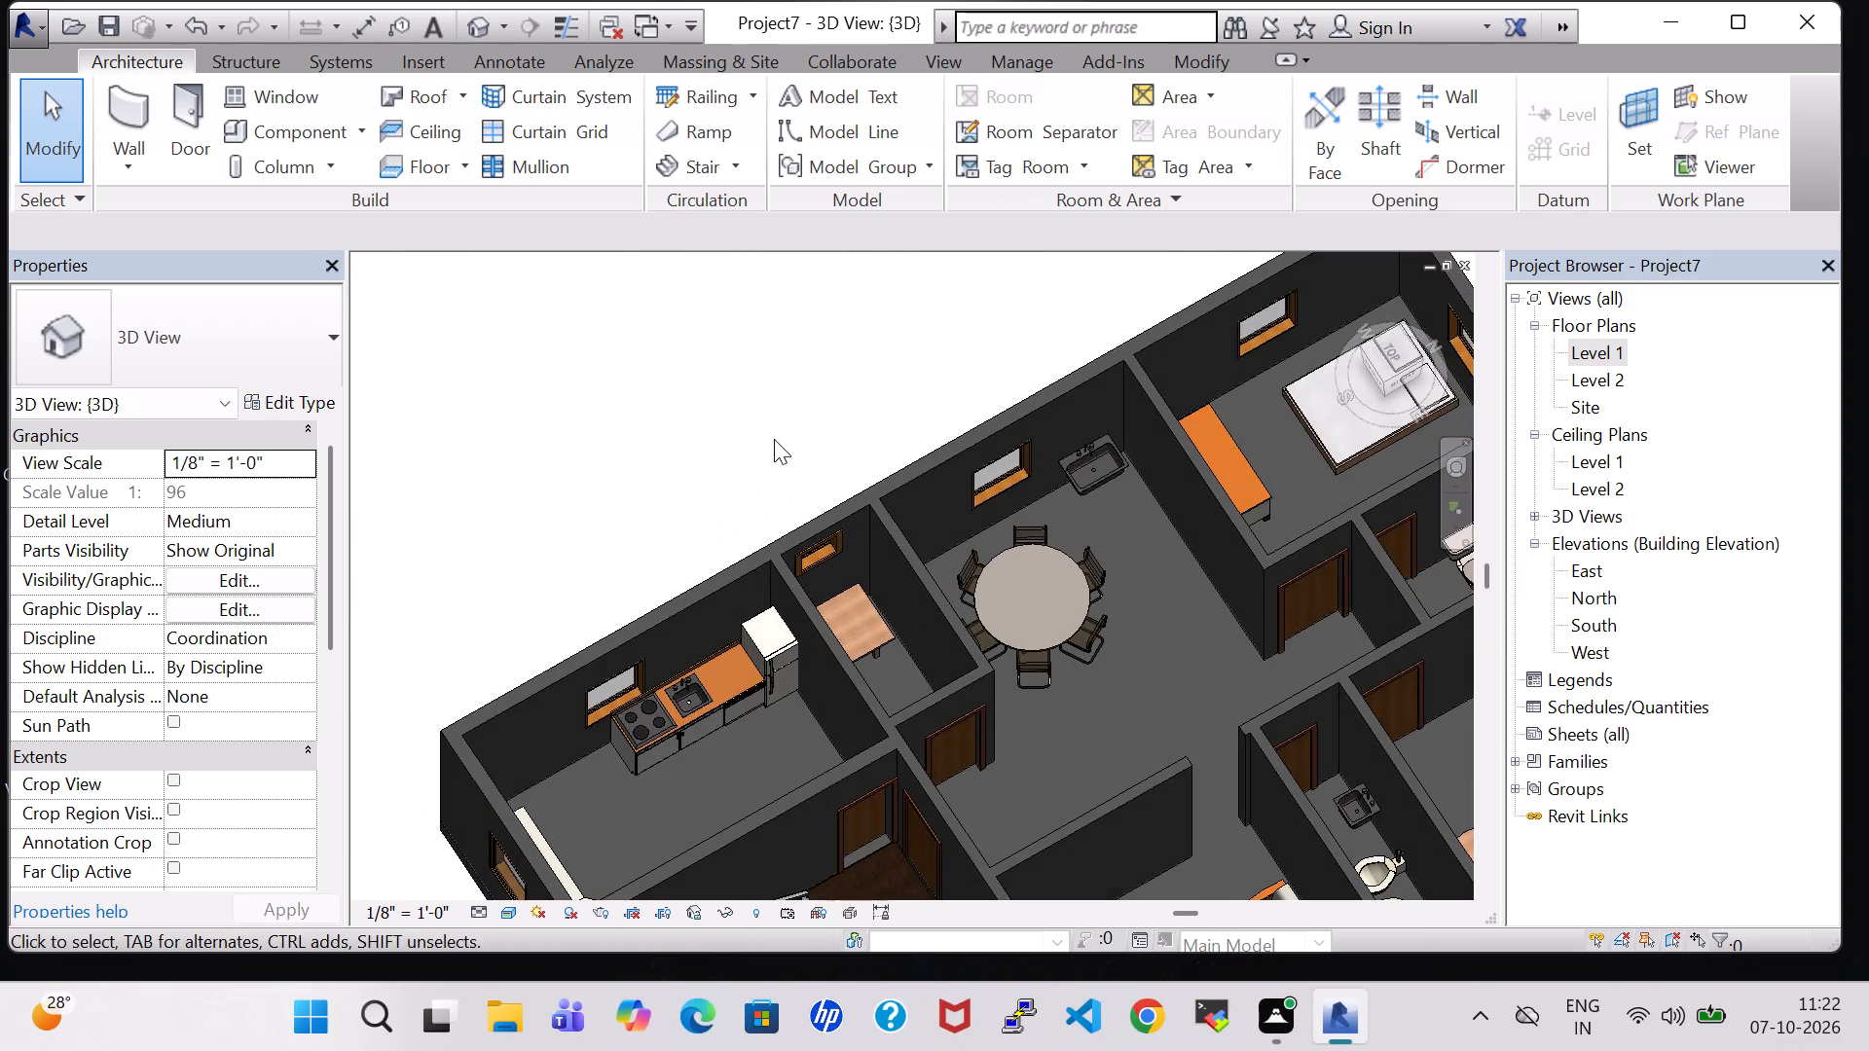
scroll(774, 439, down, 4)
middle_drag(1322, 447, 1279, 440)
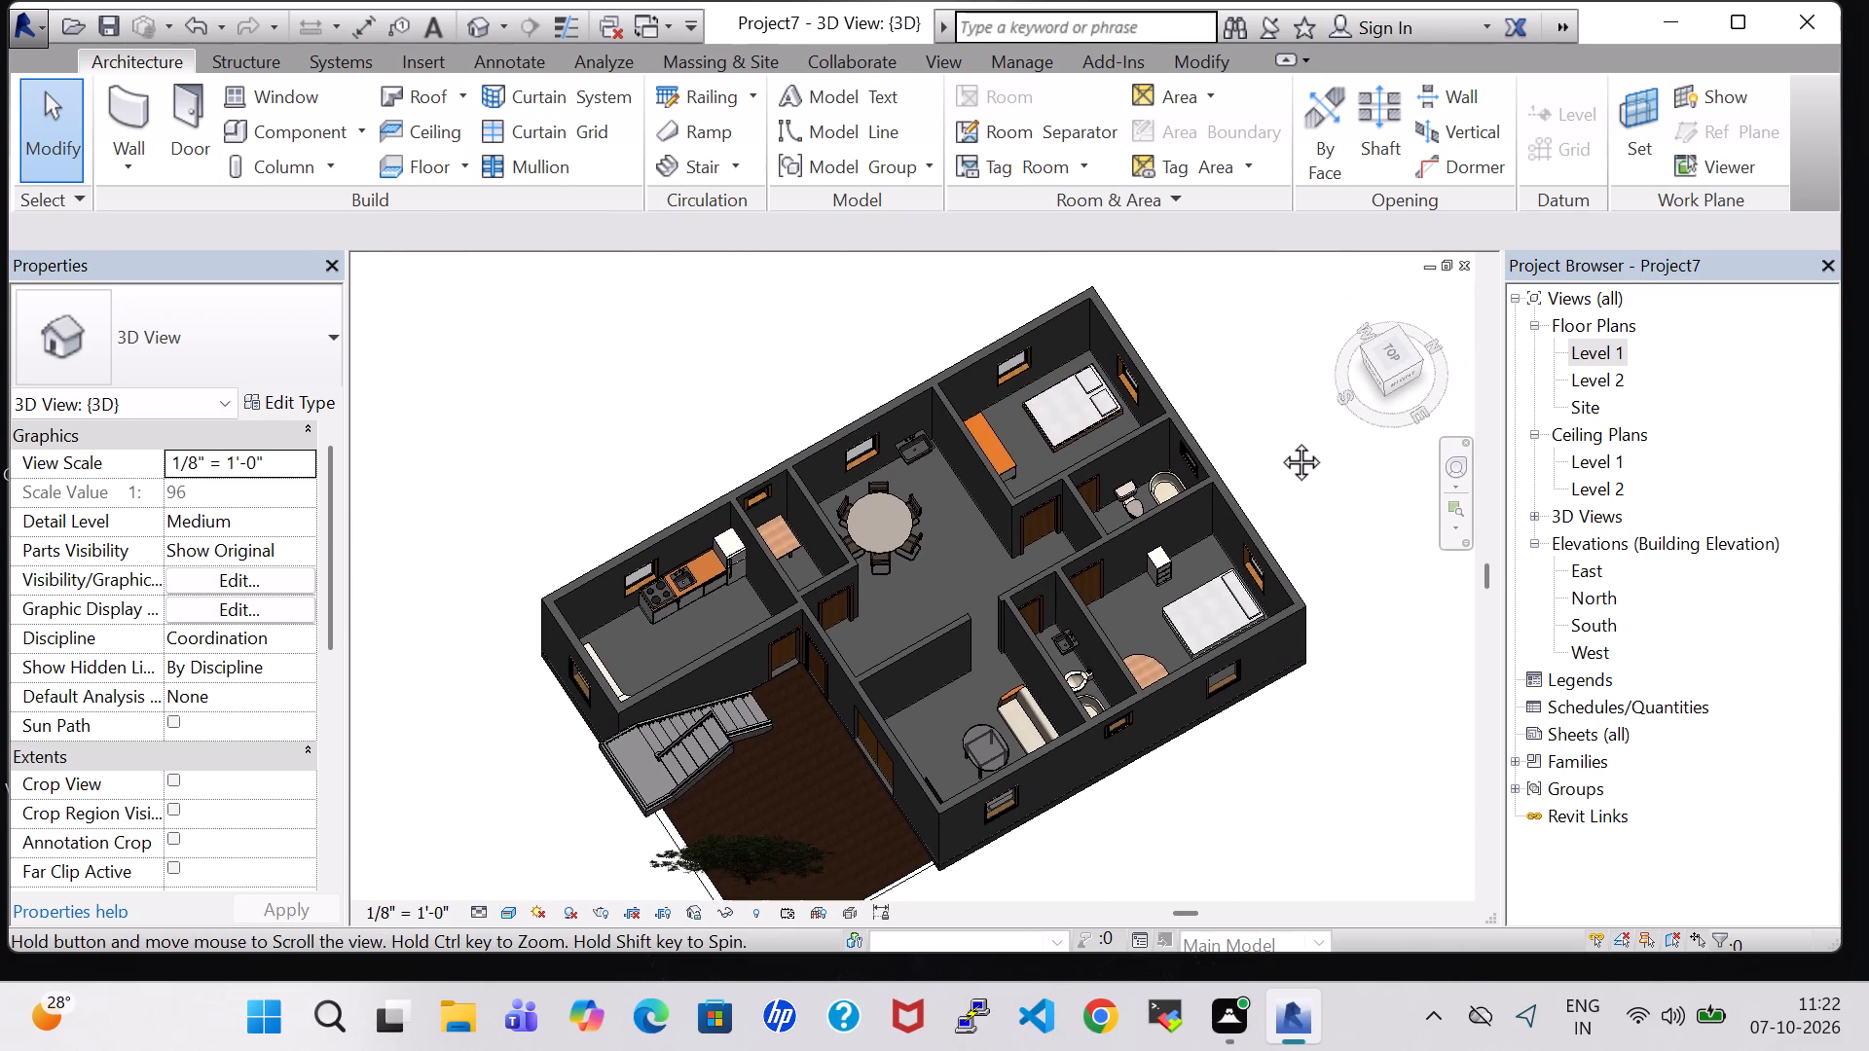
middle_drag(1279, 440, 1275, 407)
scroll(1279, 430, up, 1)
middle_drag(1248, 794, 1299, 665)
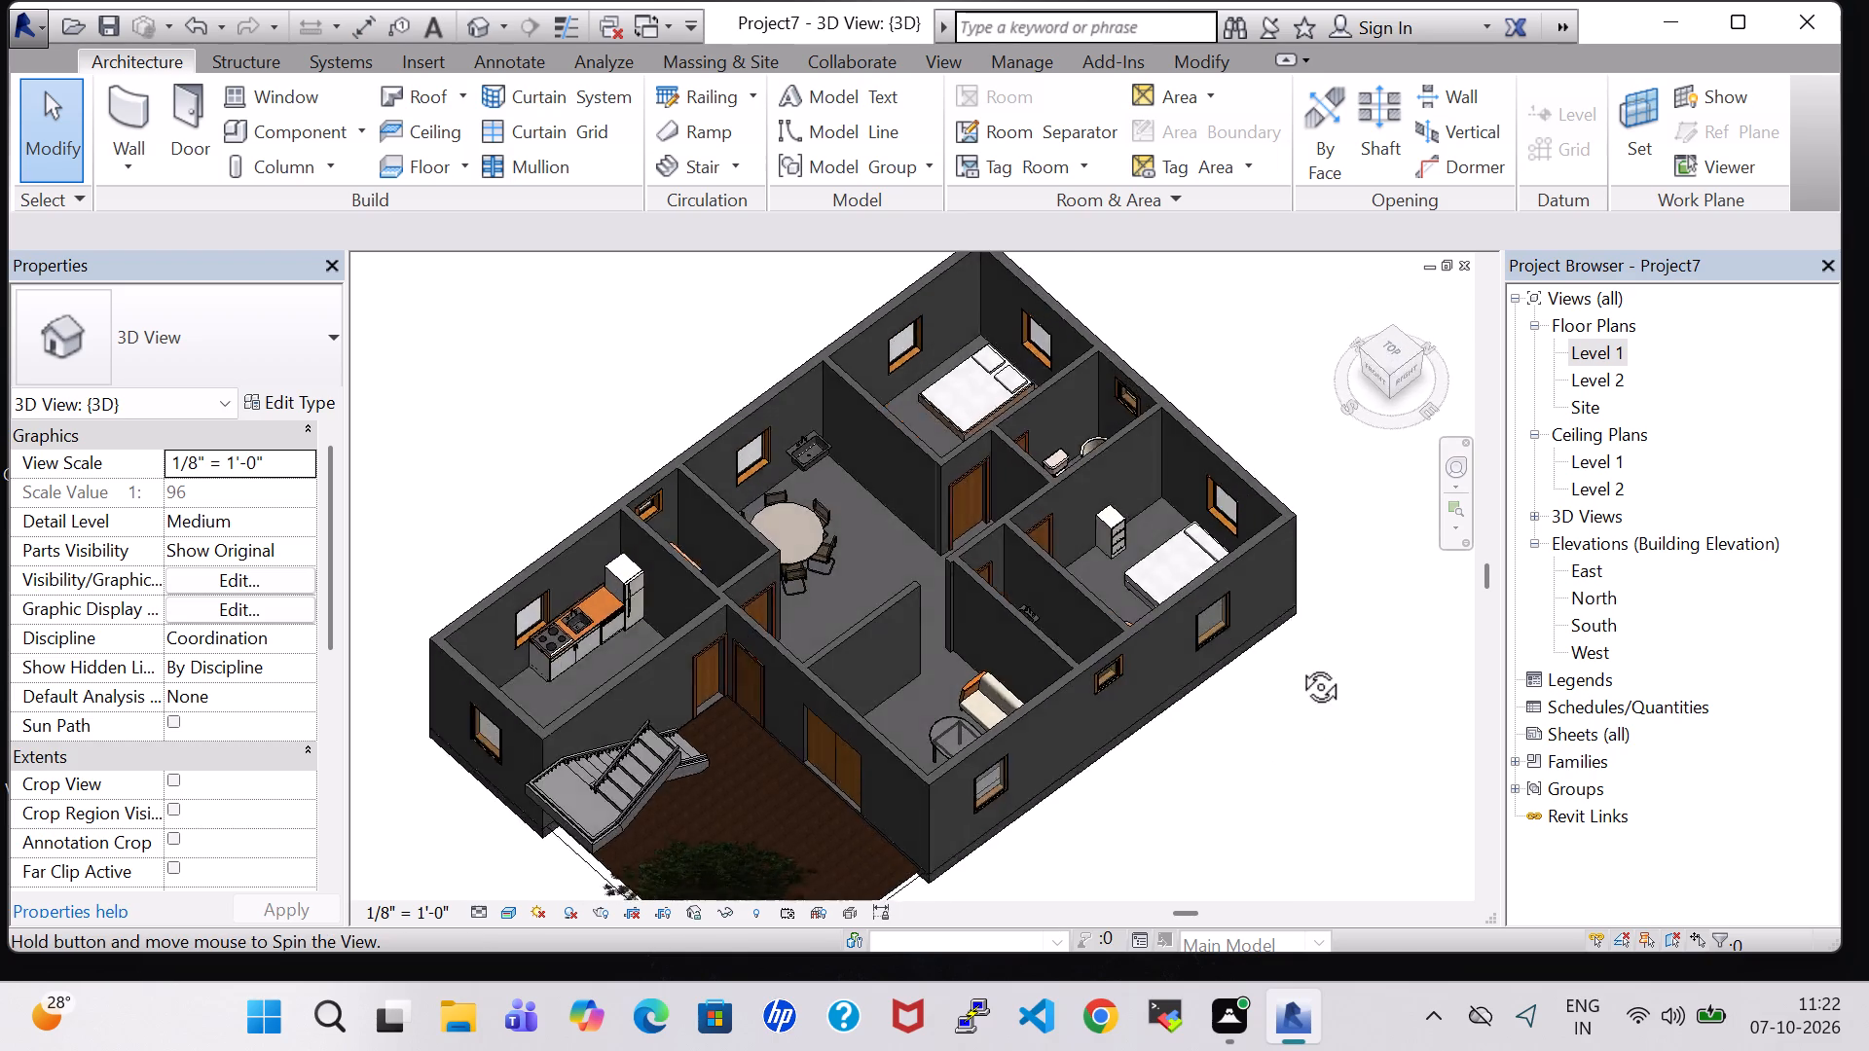
In the Level 1 plan, nudge the open front court's outer room separation line outward to 12' 6" from the line beside the stair.
middle_drag(1299, 665, 1398, 499)
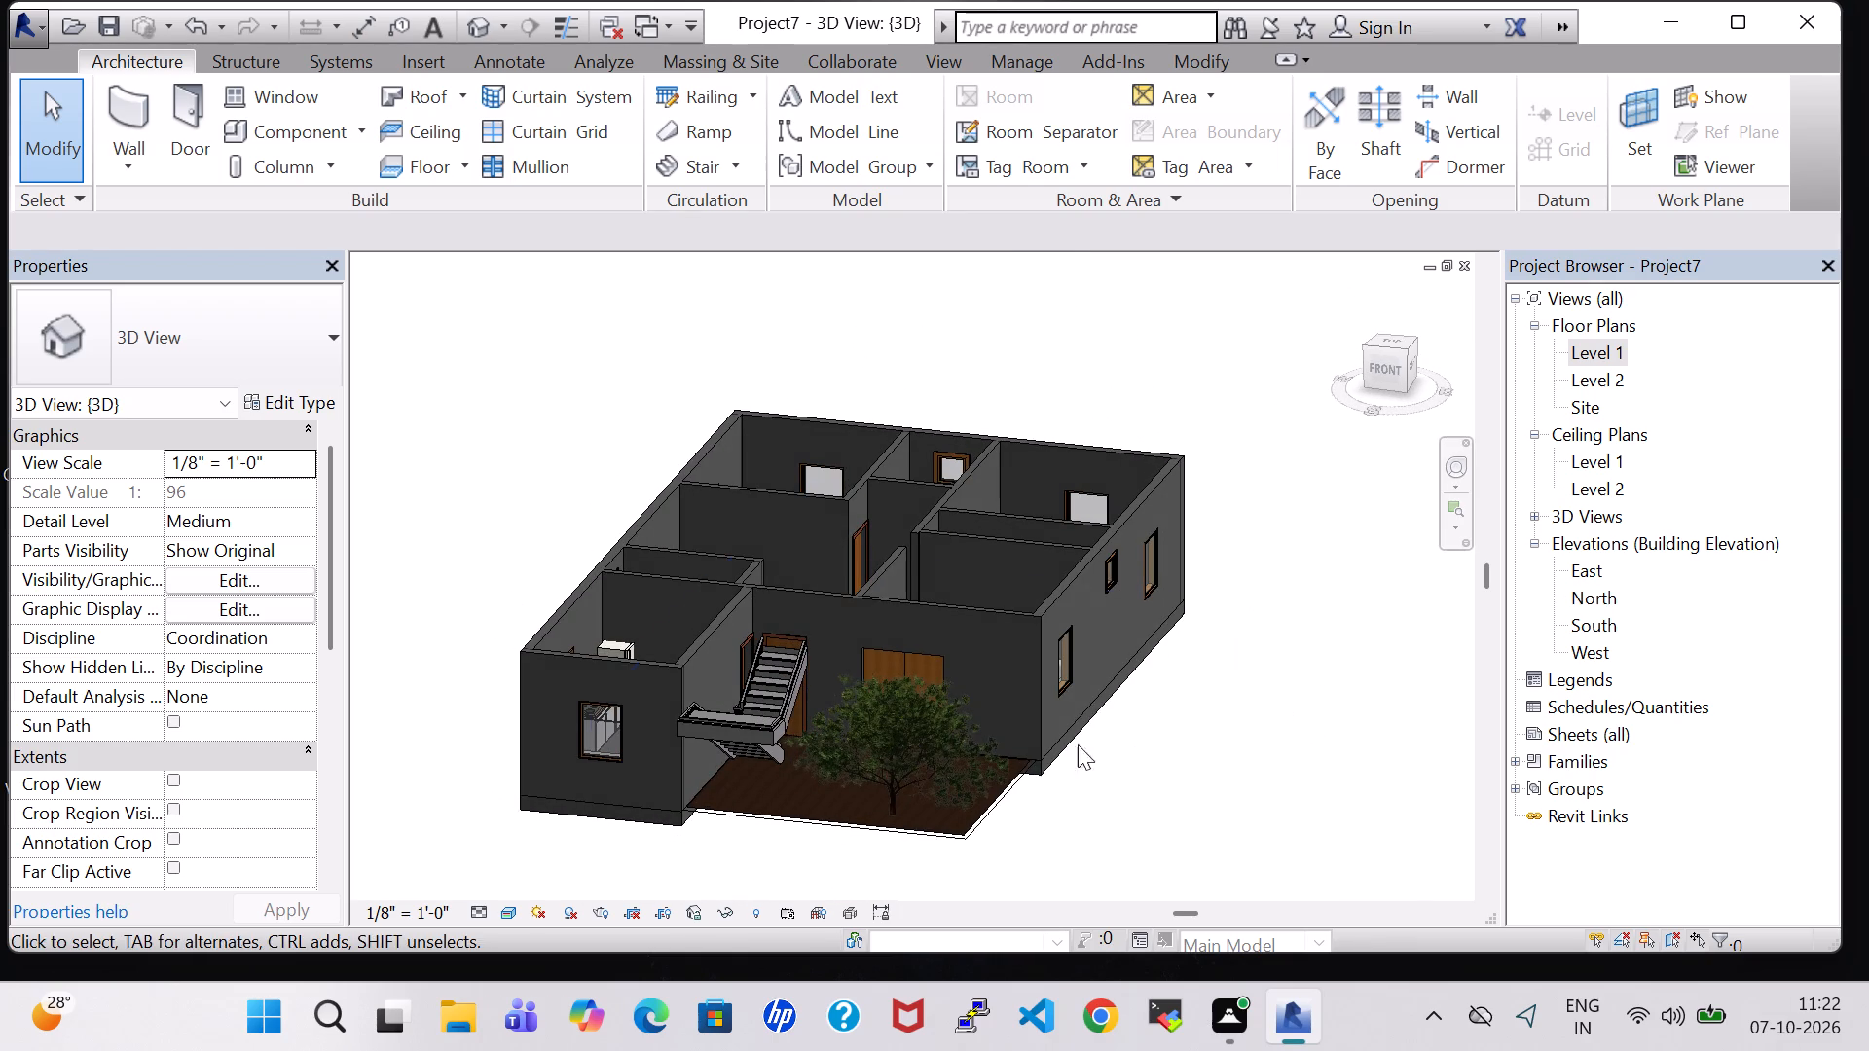
click(974, 815)
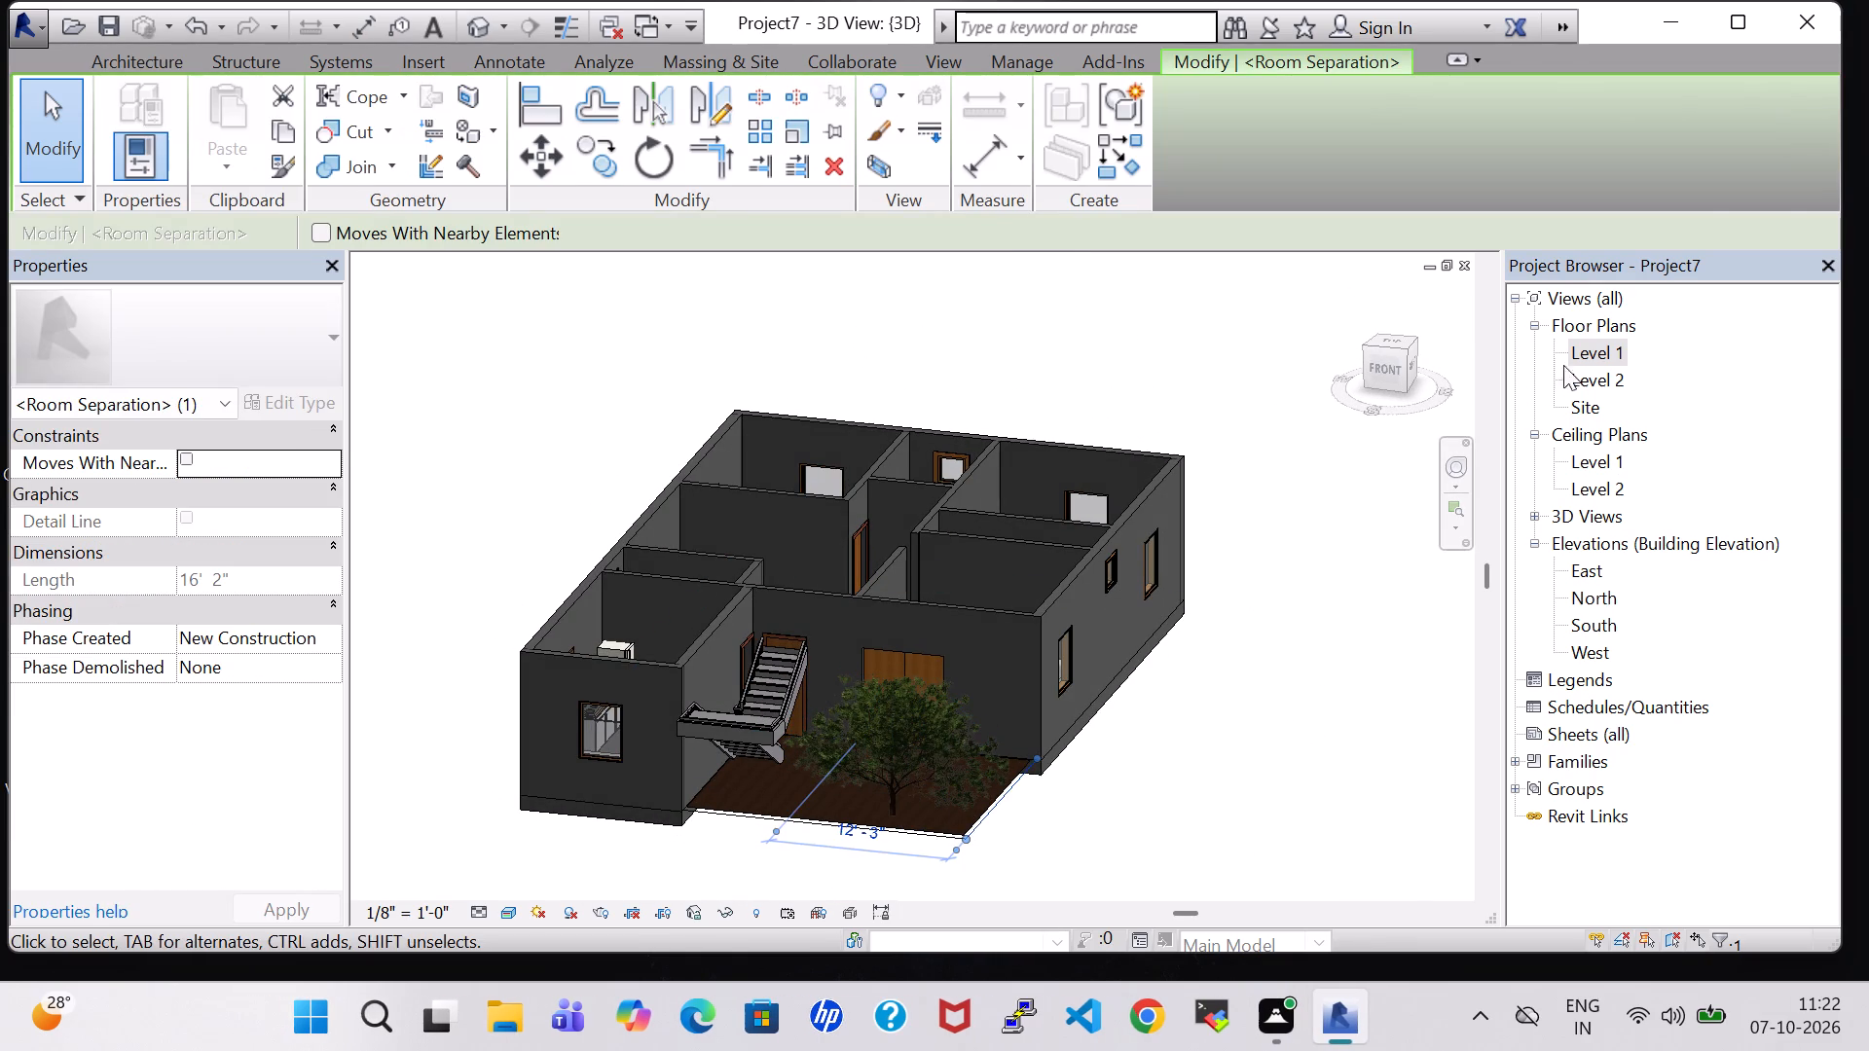
double_click(1594, 351)
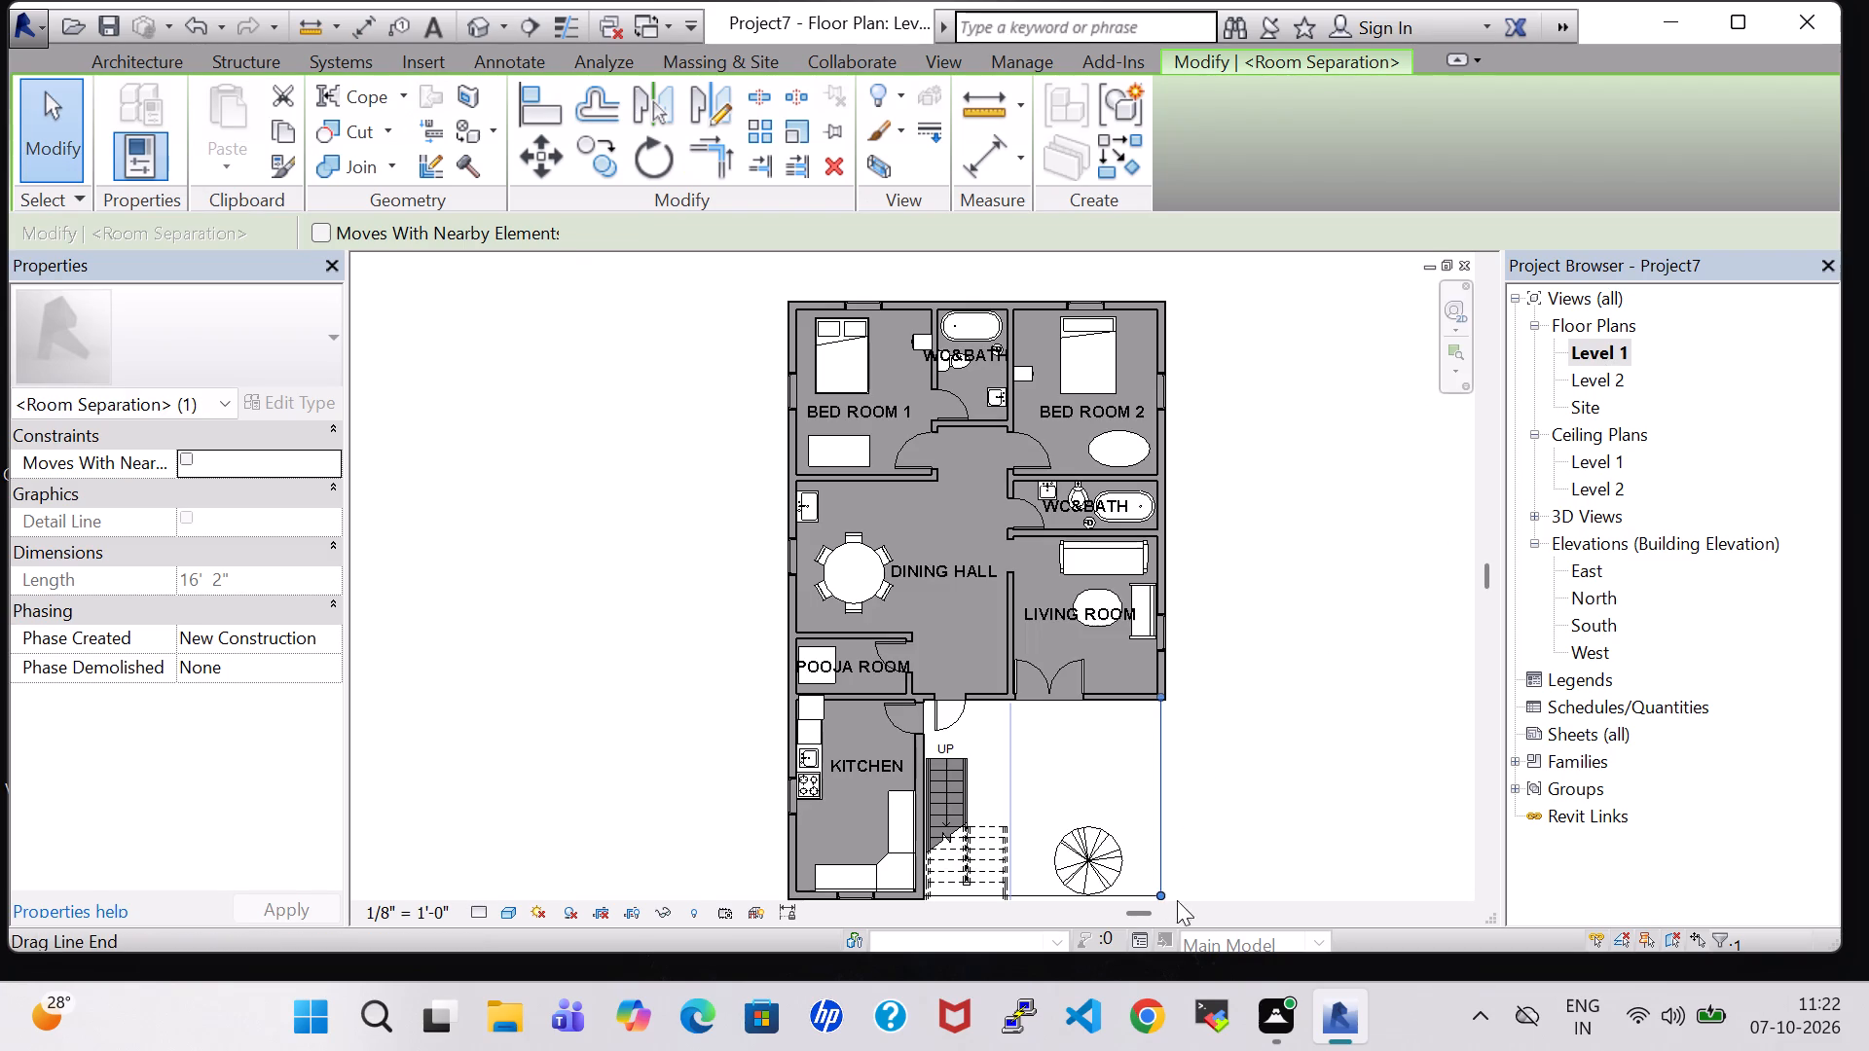
scroll(1159, 894, up, 7)
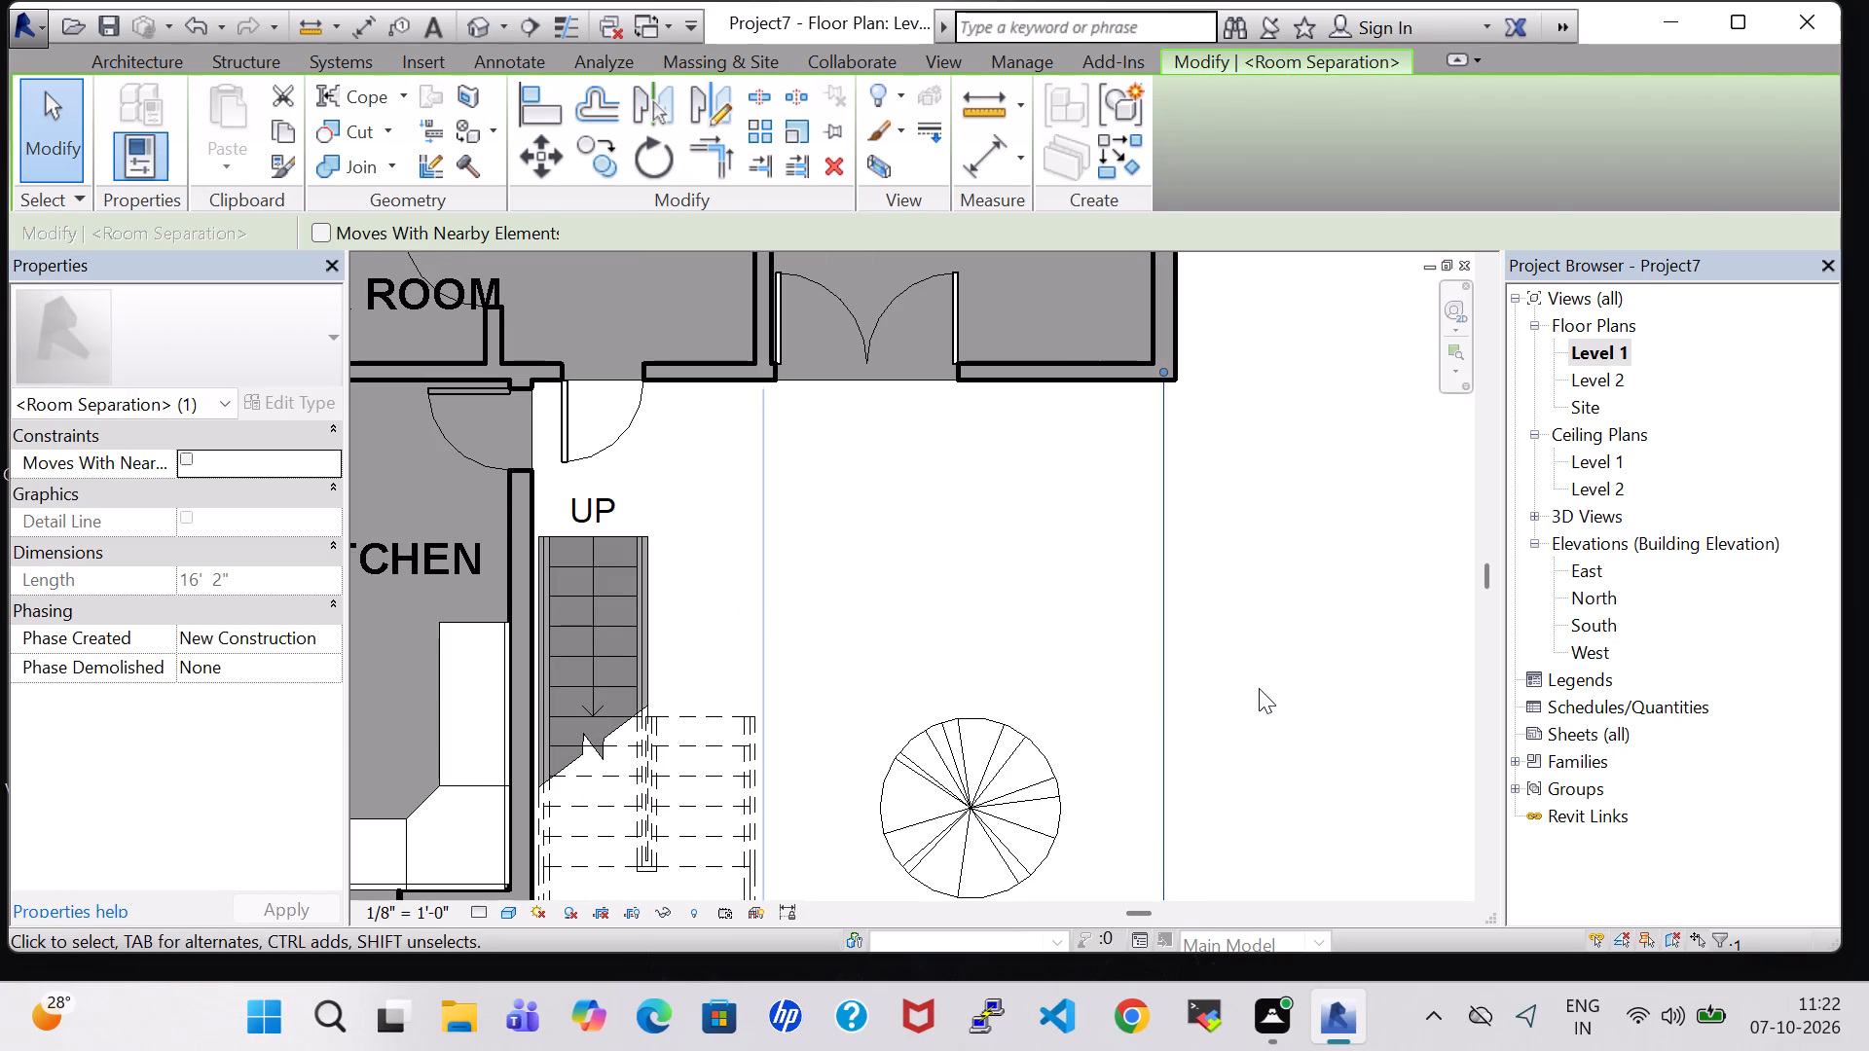
drag(1259, 688, 1252, 669)
middle_drag(1252, 669, 1169, 467)
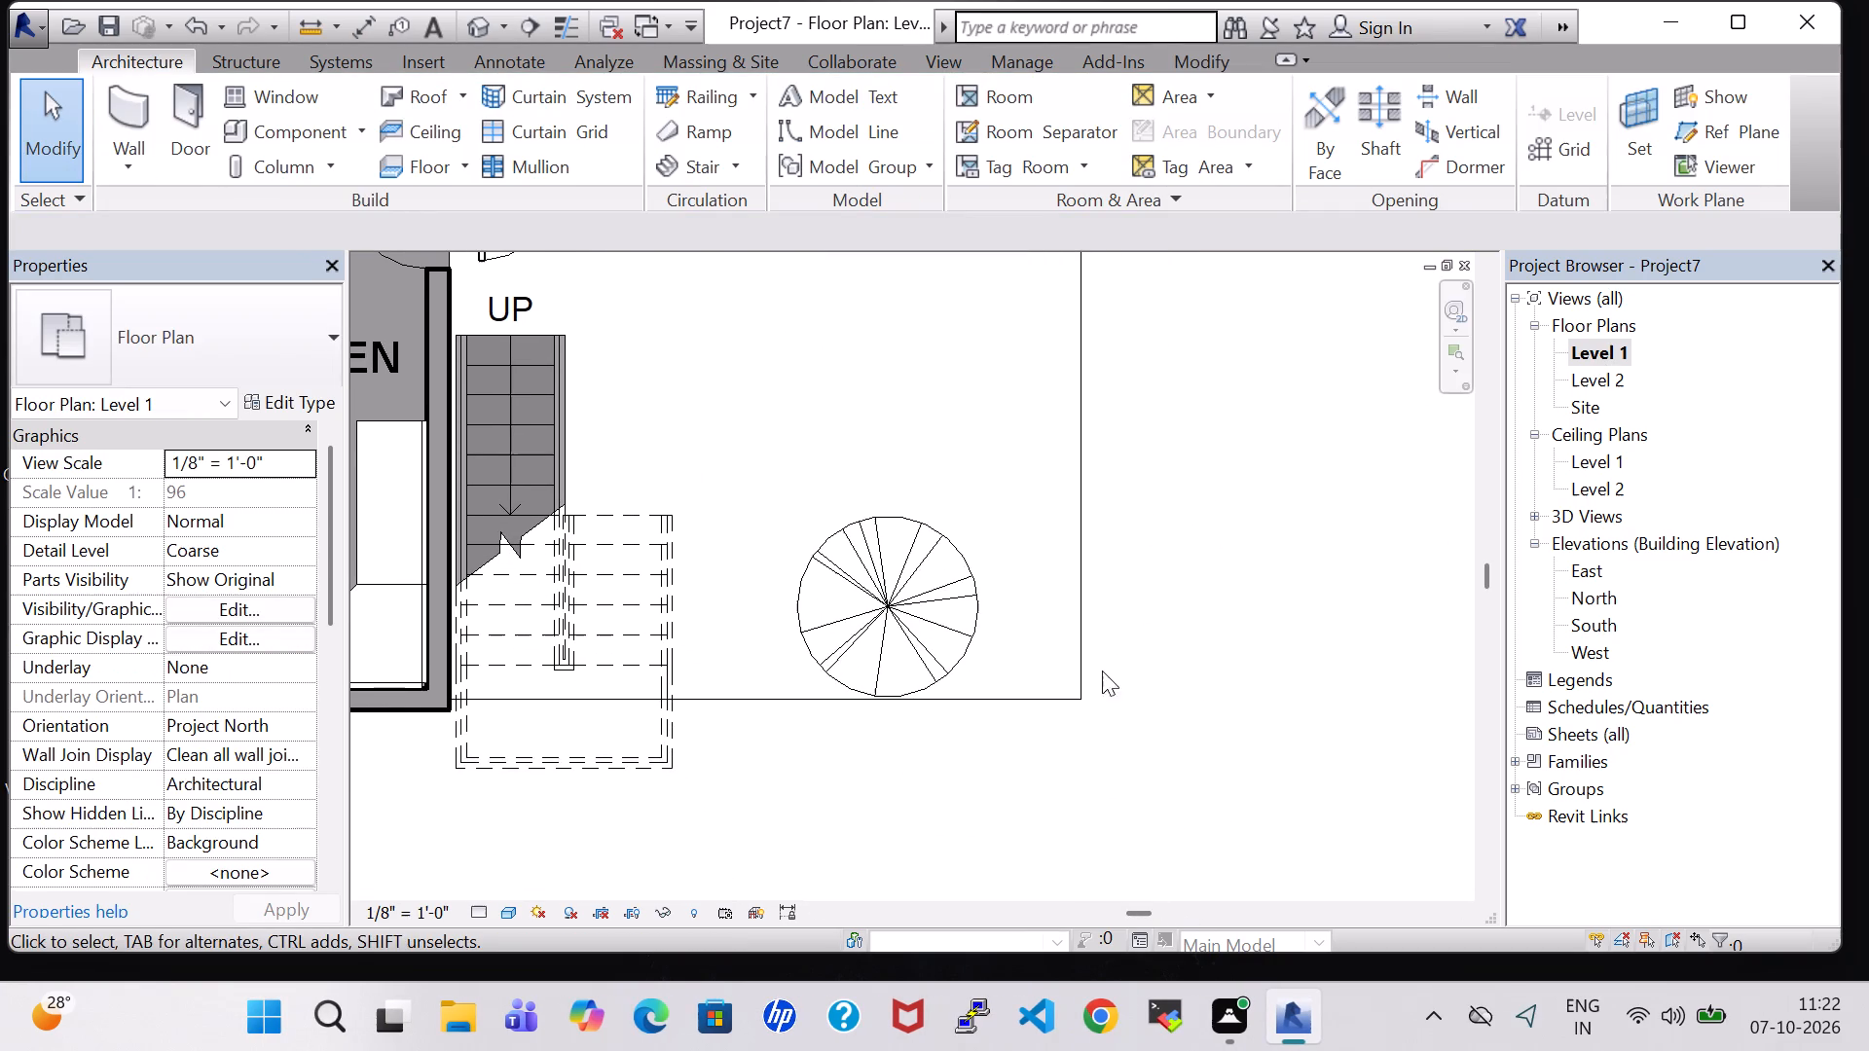
click(1078, 675)
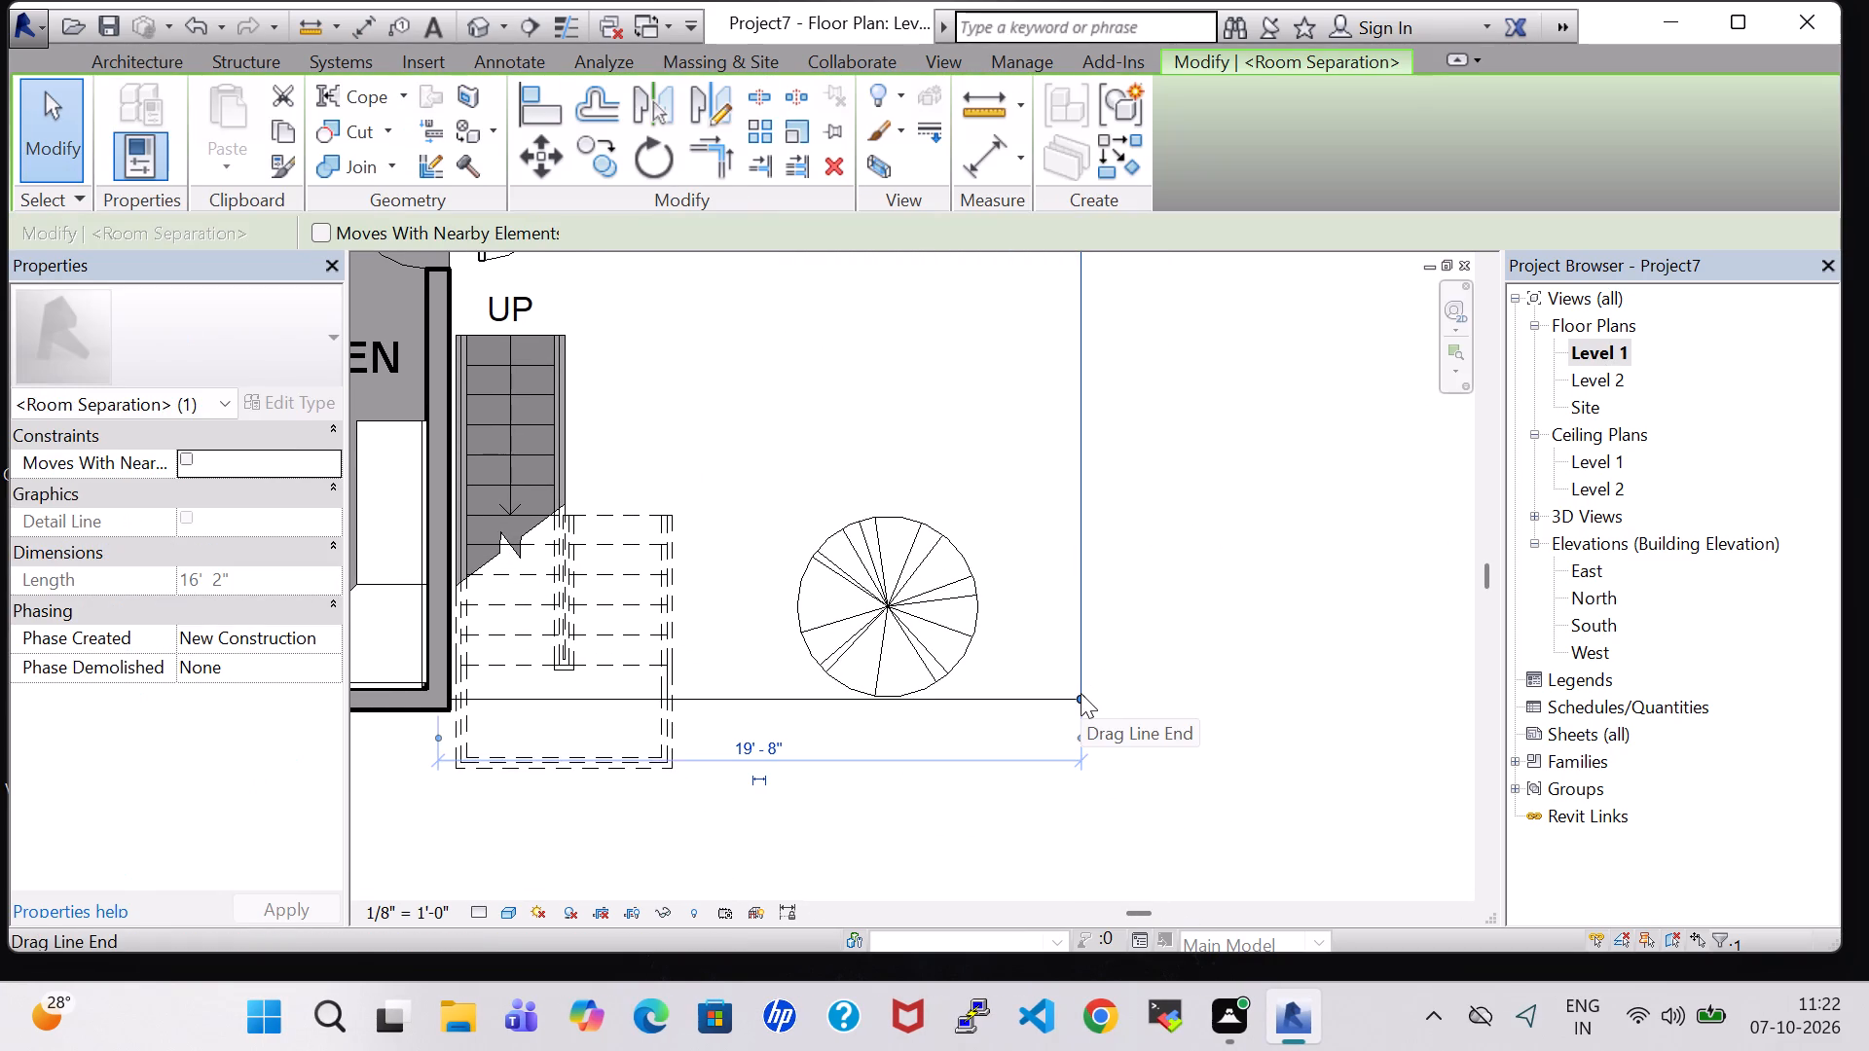
drag(1082, 702, 1096, 704)
scroll(1254, 563, down, 2)
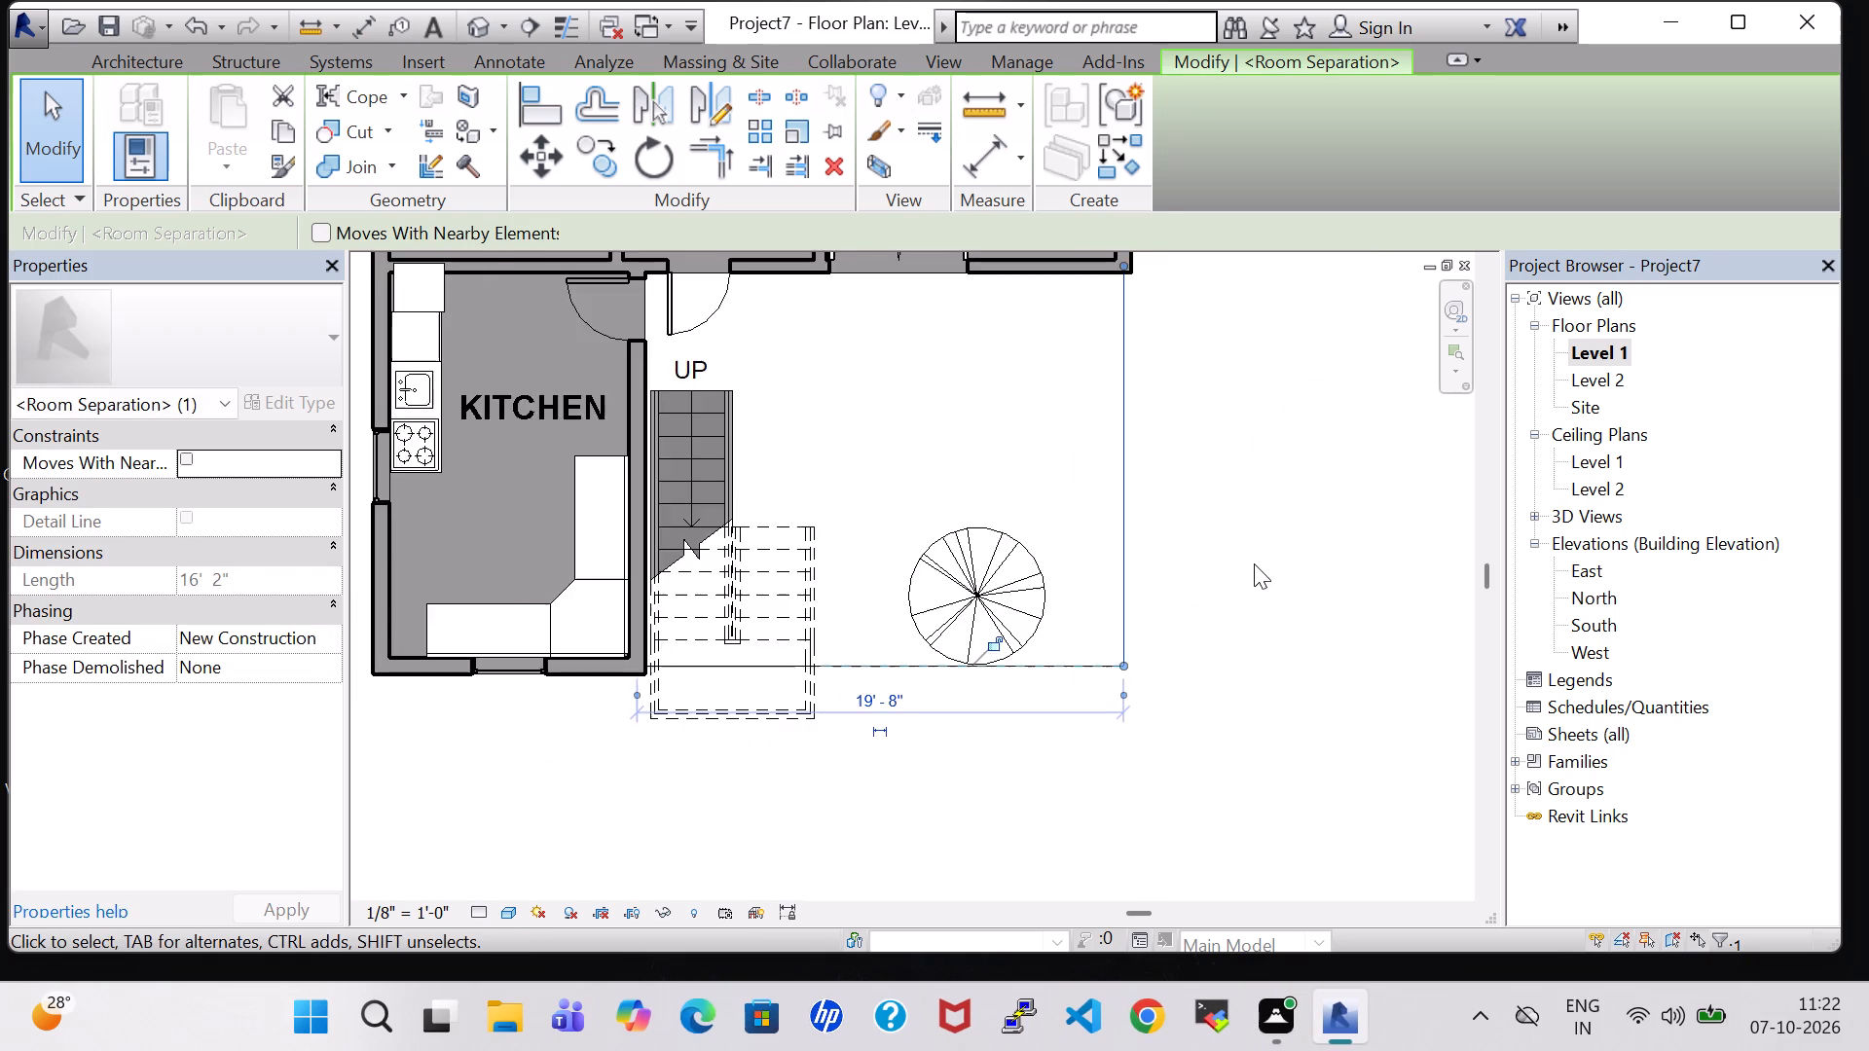
scroll(1254, 563, down, 1)
click(1144, 330)
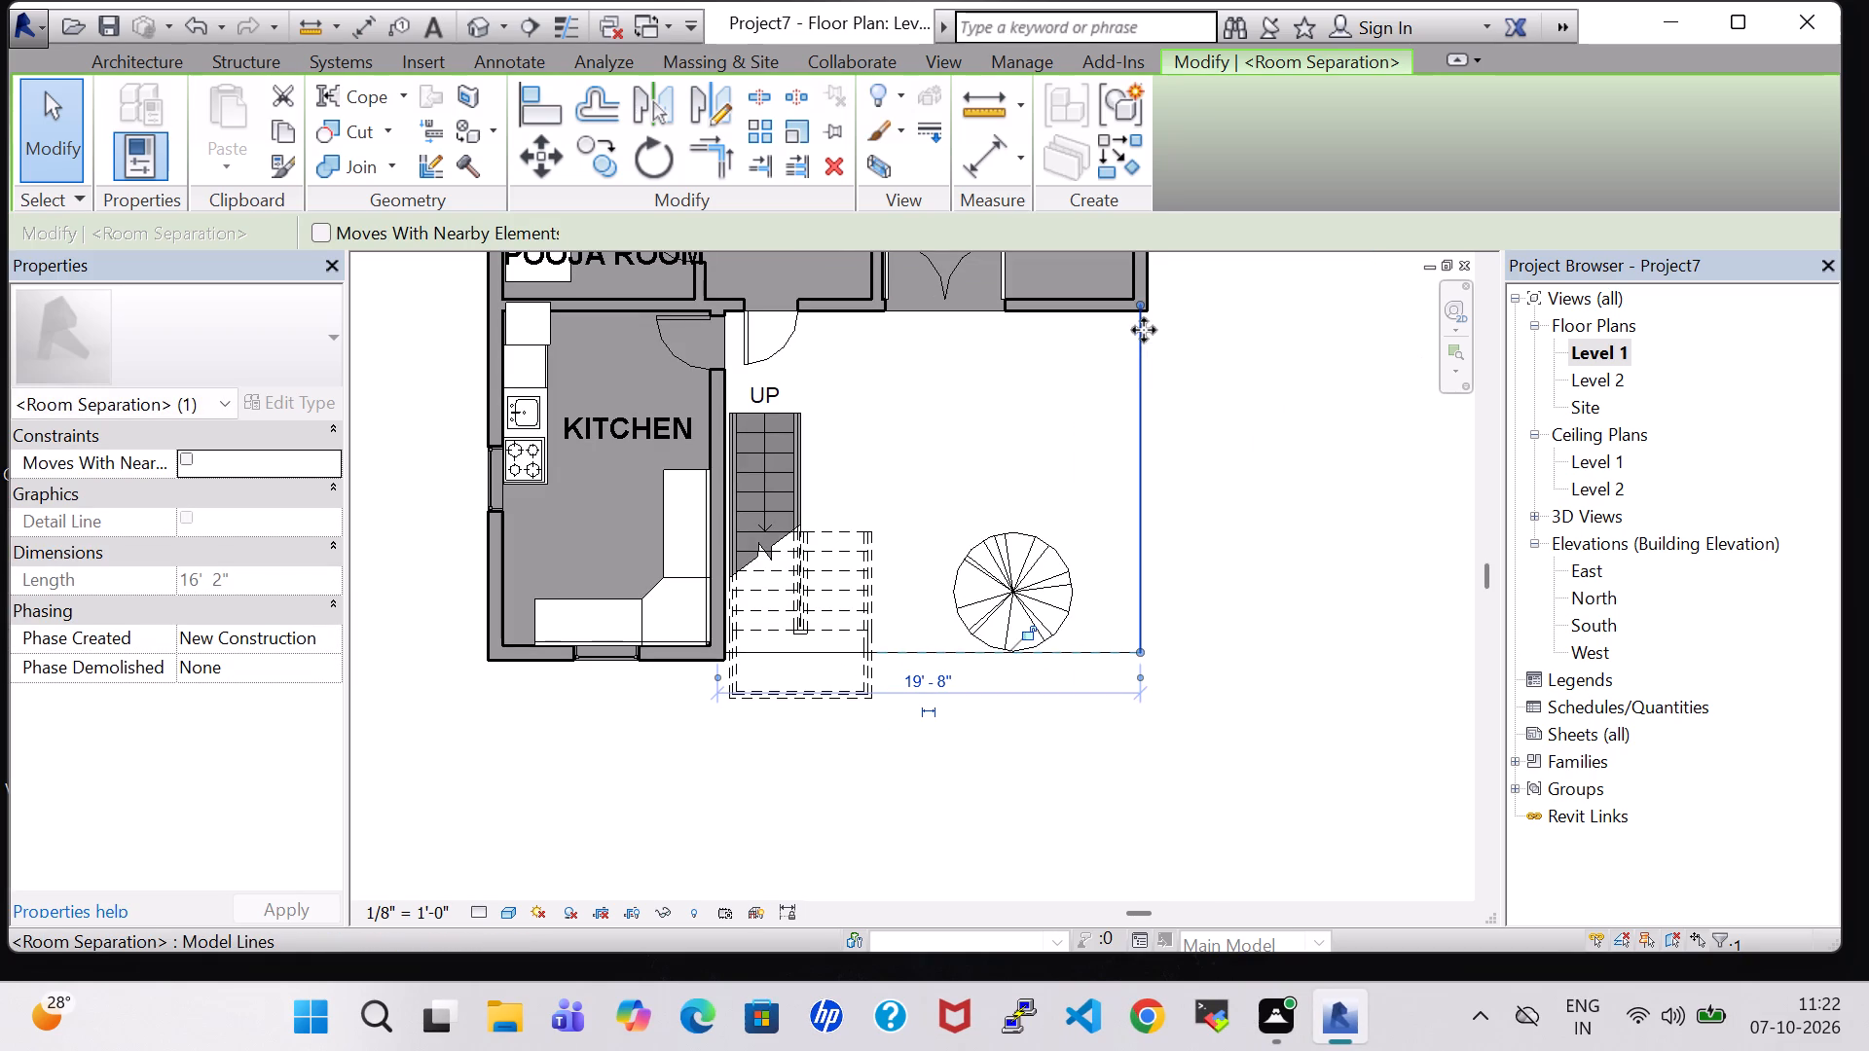
key(Right)
key(Right)
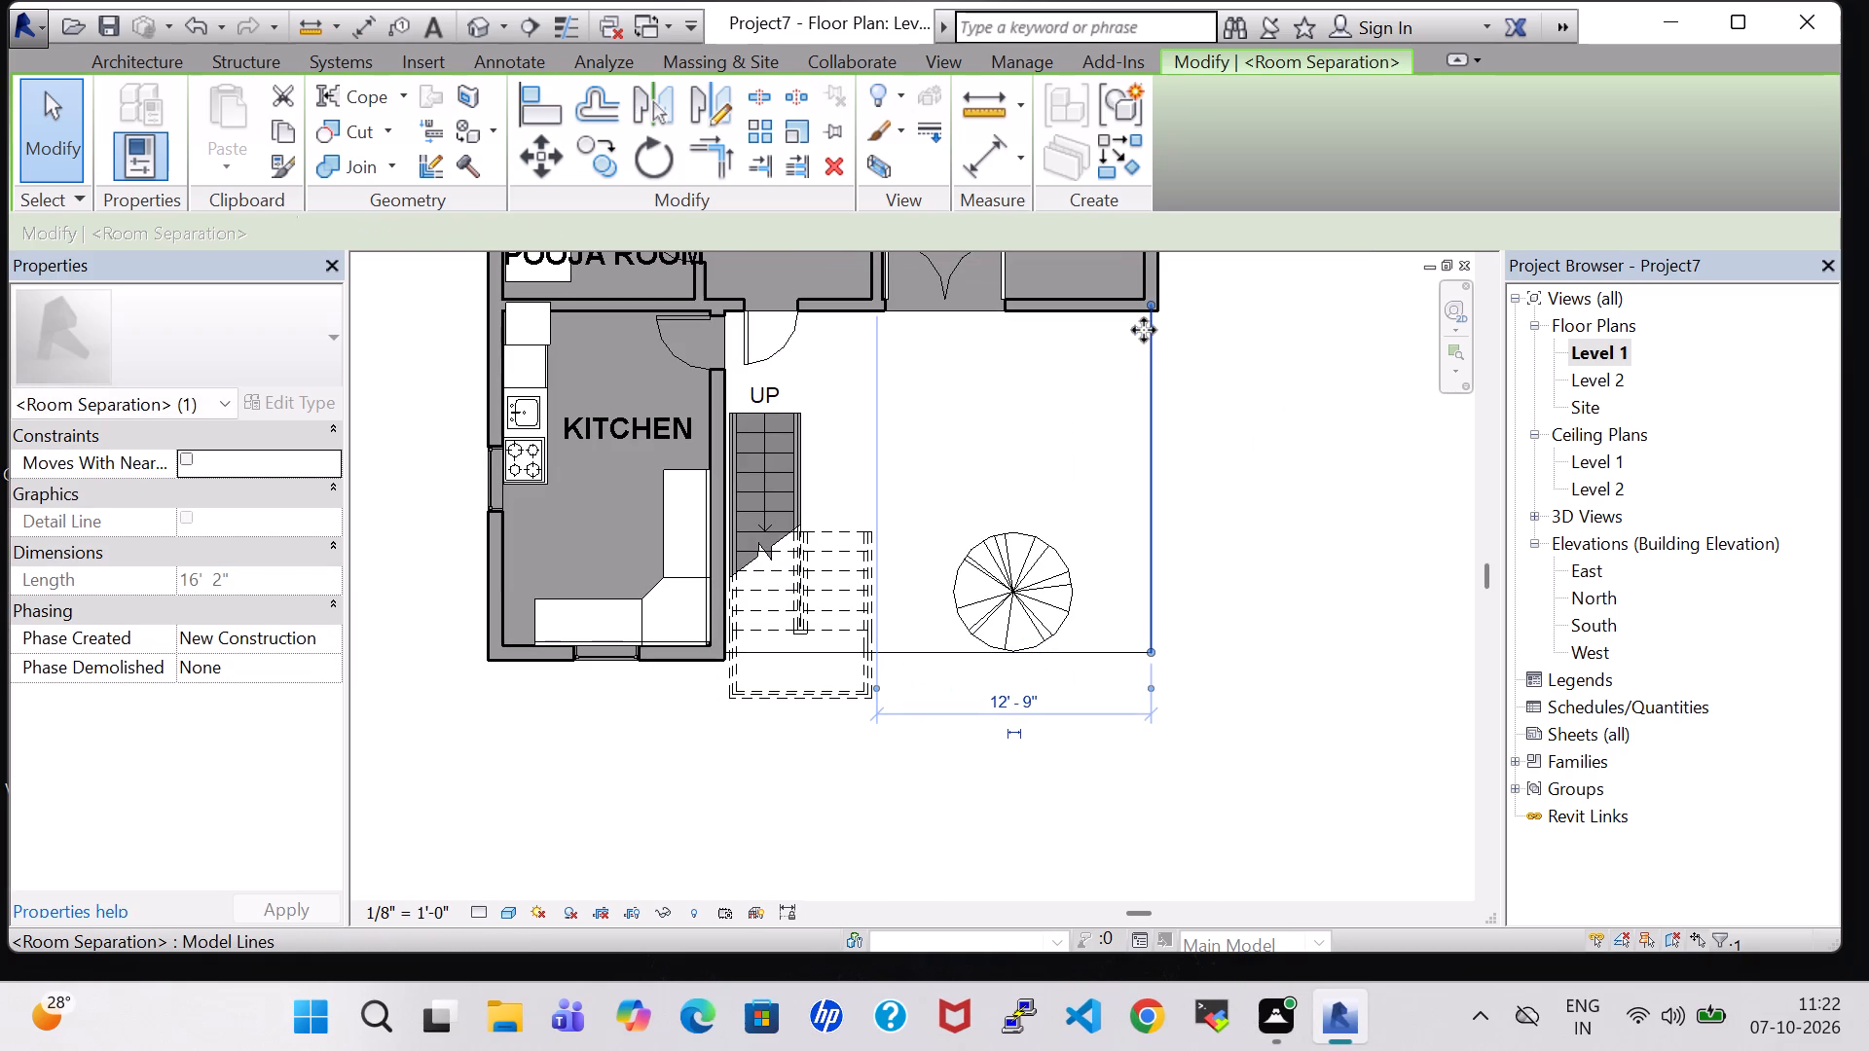
key(Left)
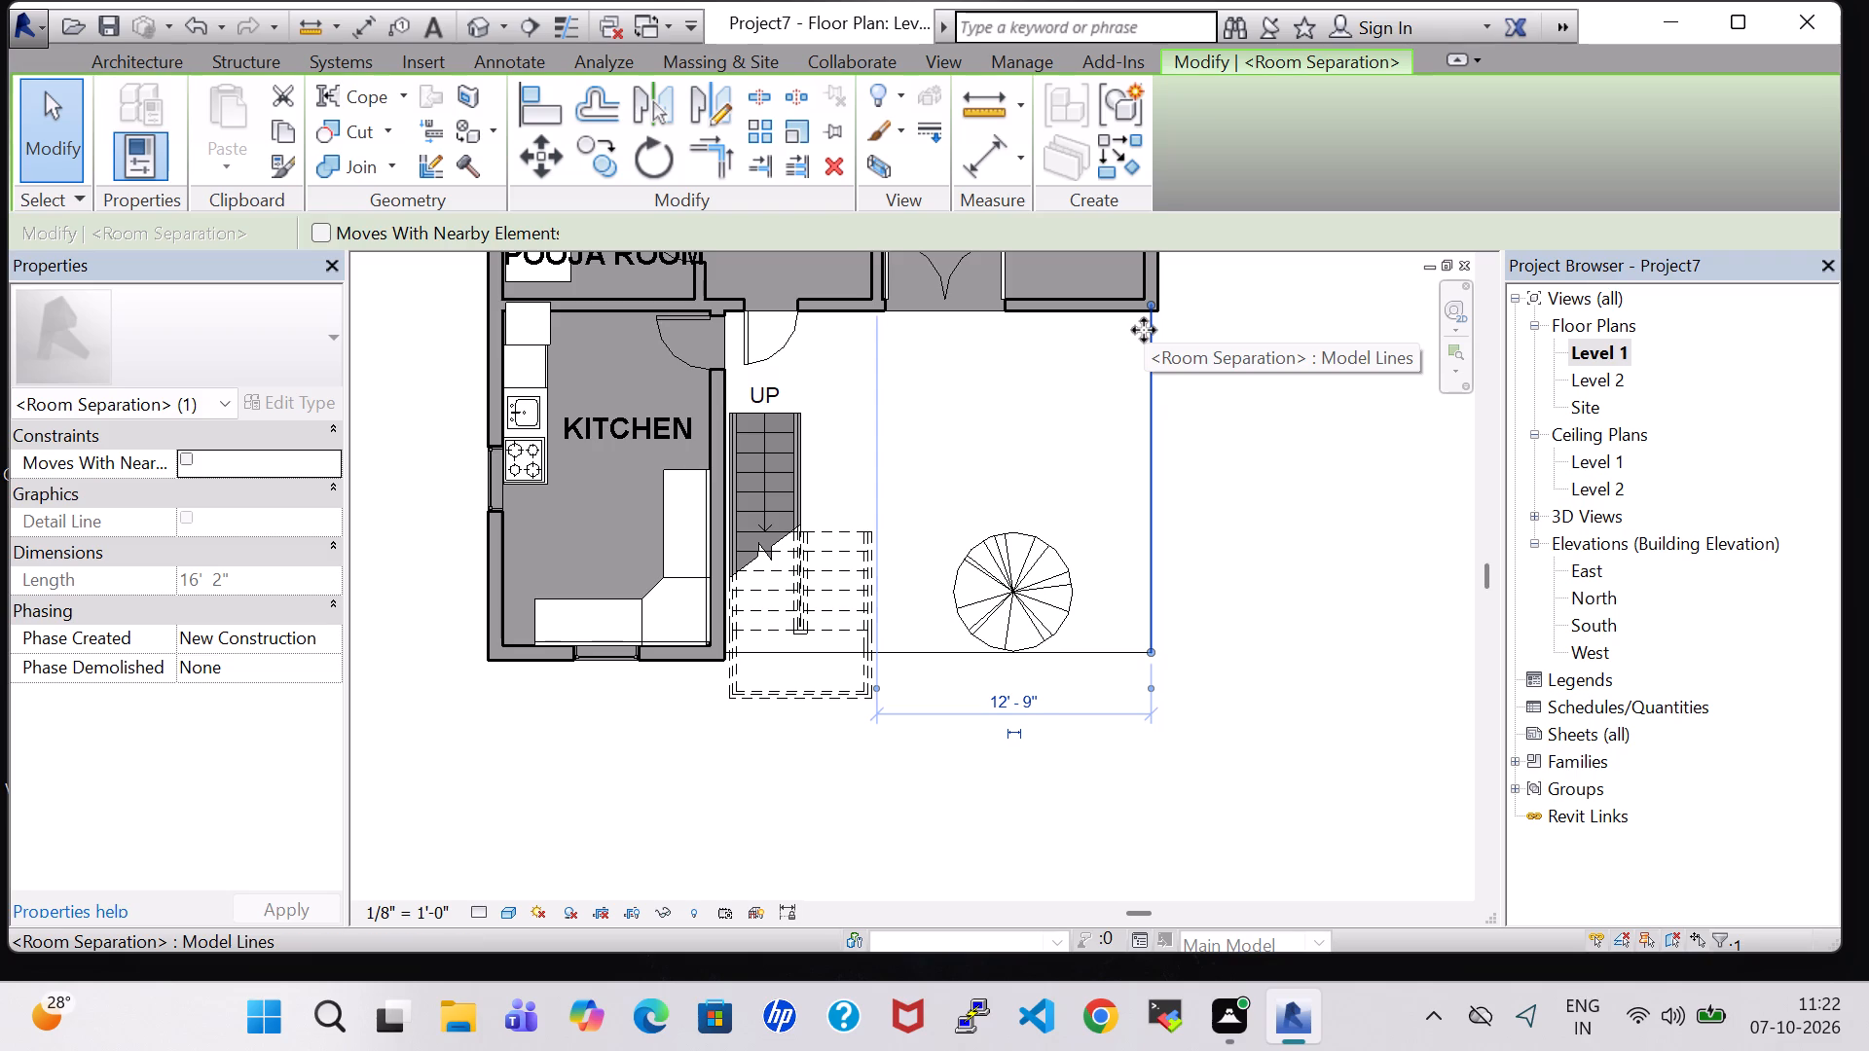
click(1215, 361)
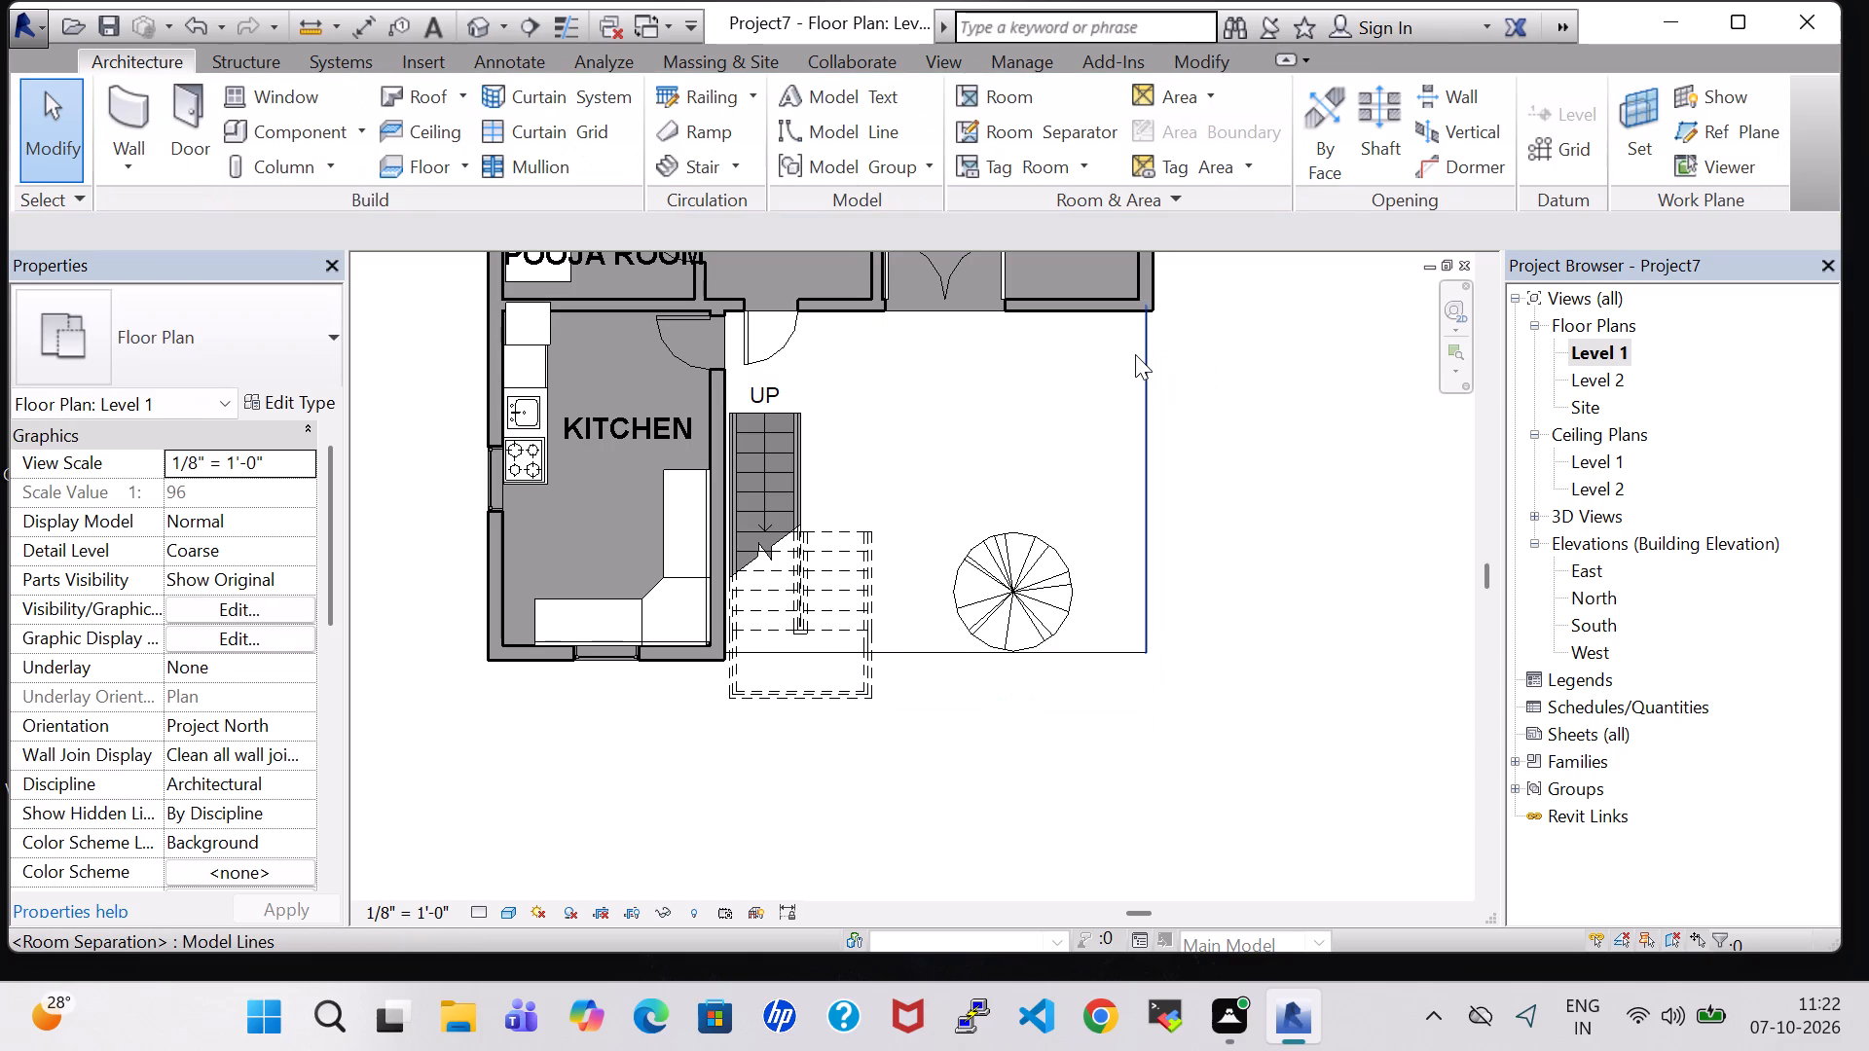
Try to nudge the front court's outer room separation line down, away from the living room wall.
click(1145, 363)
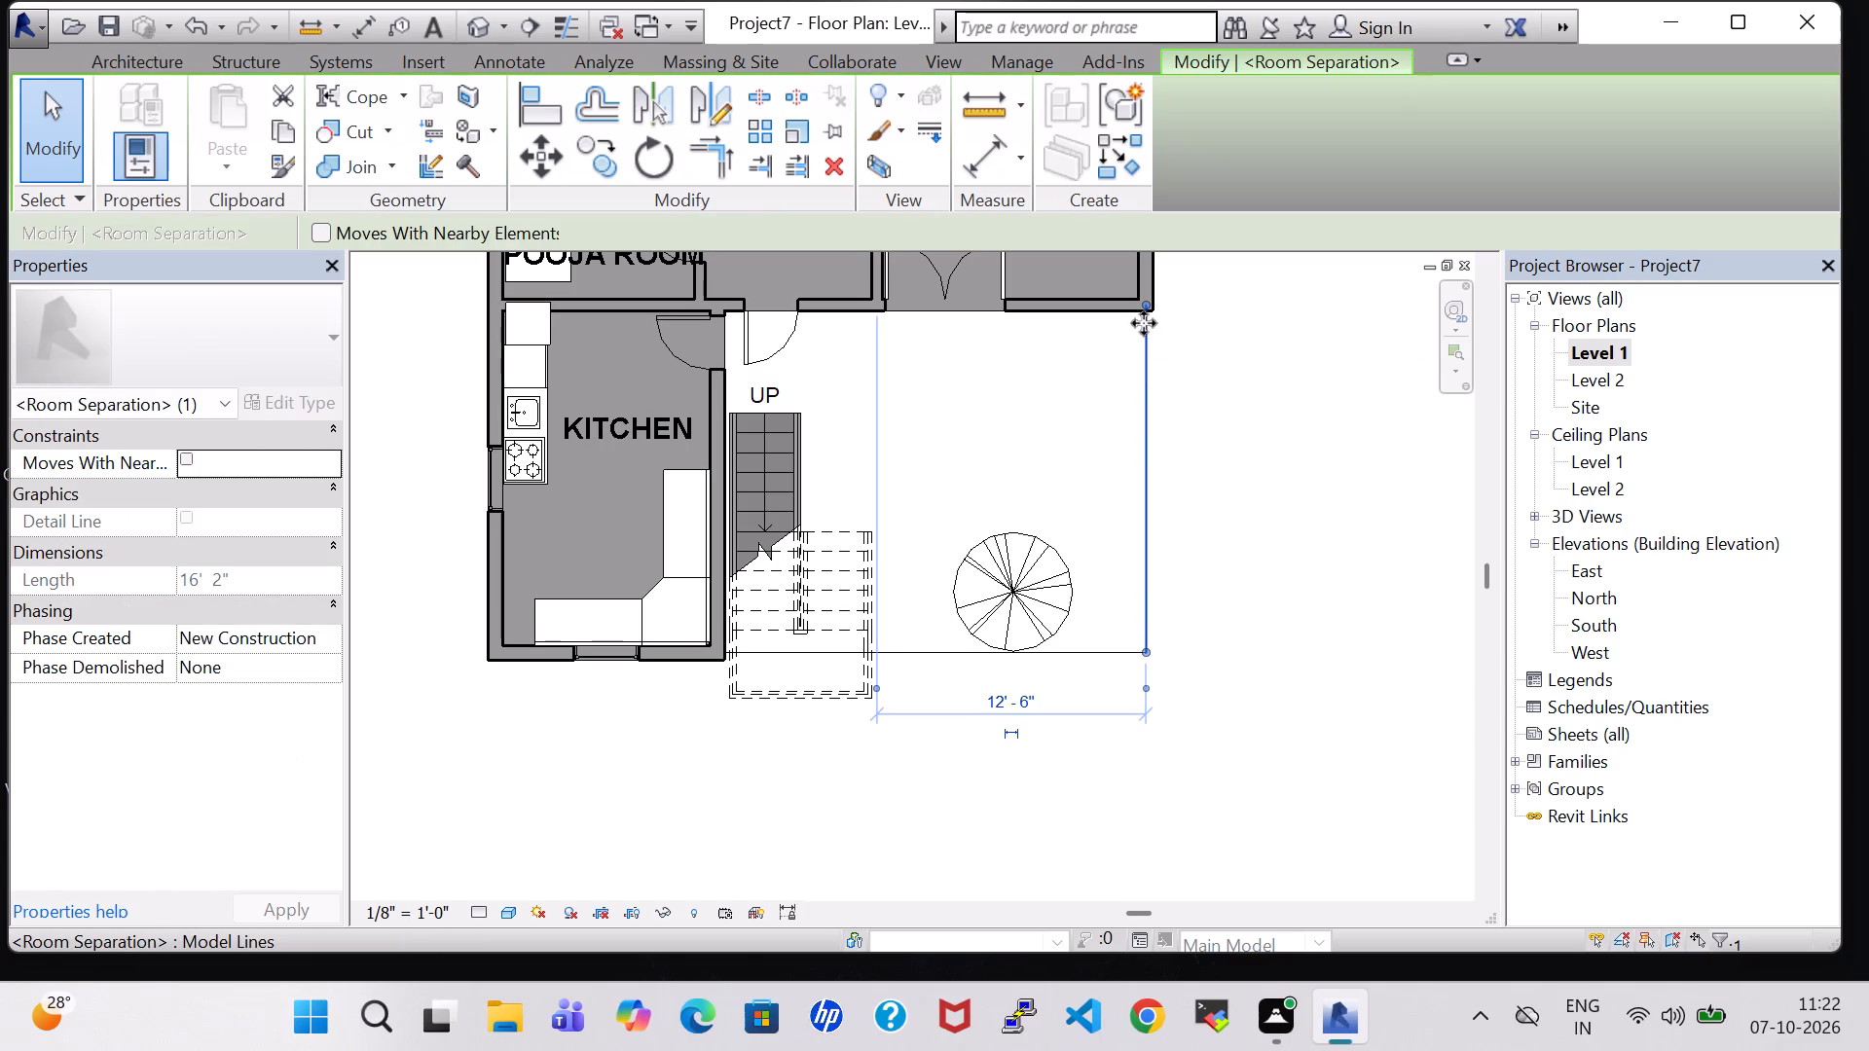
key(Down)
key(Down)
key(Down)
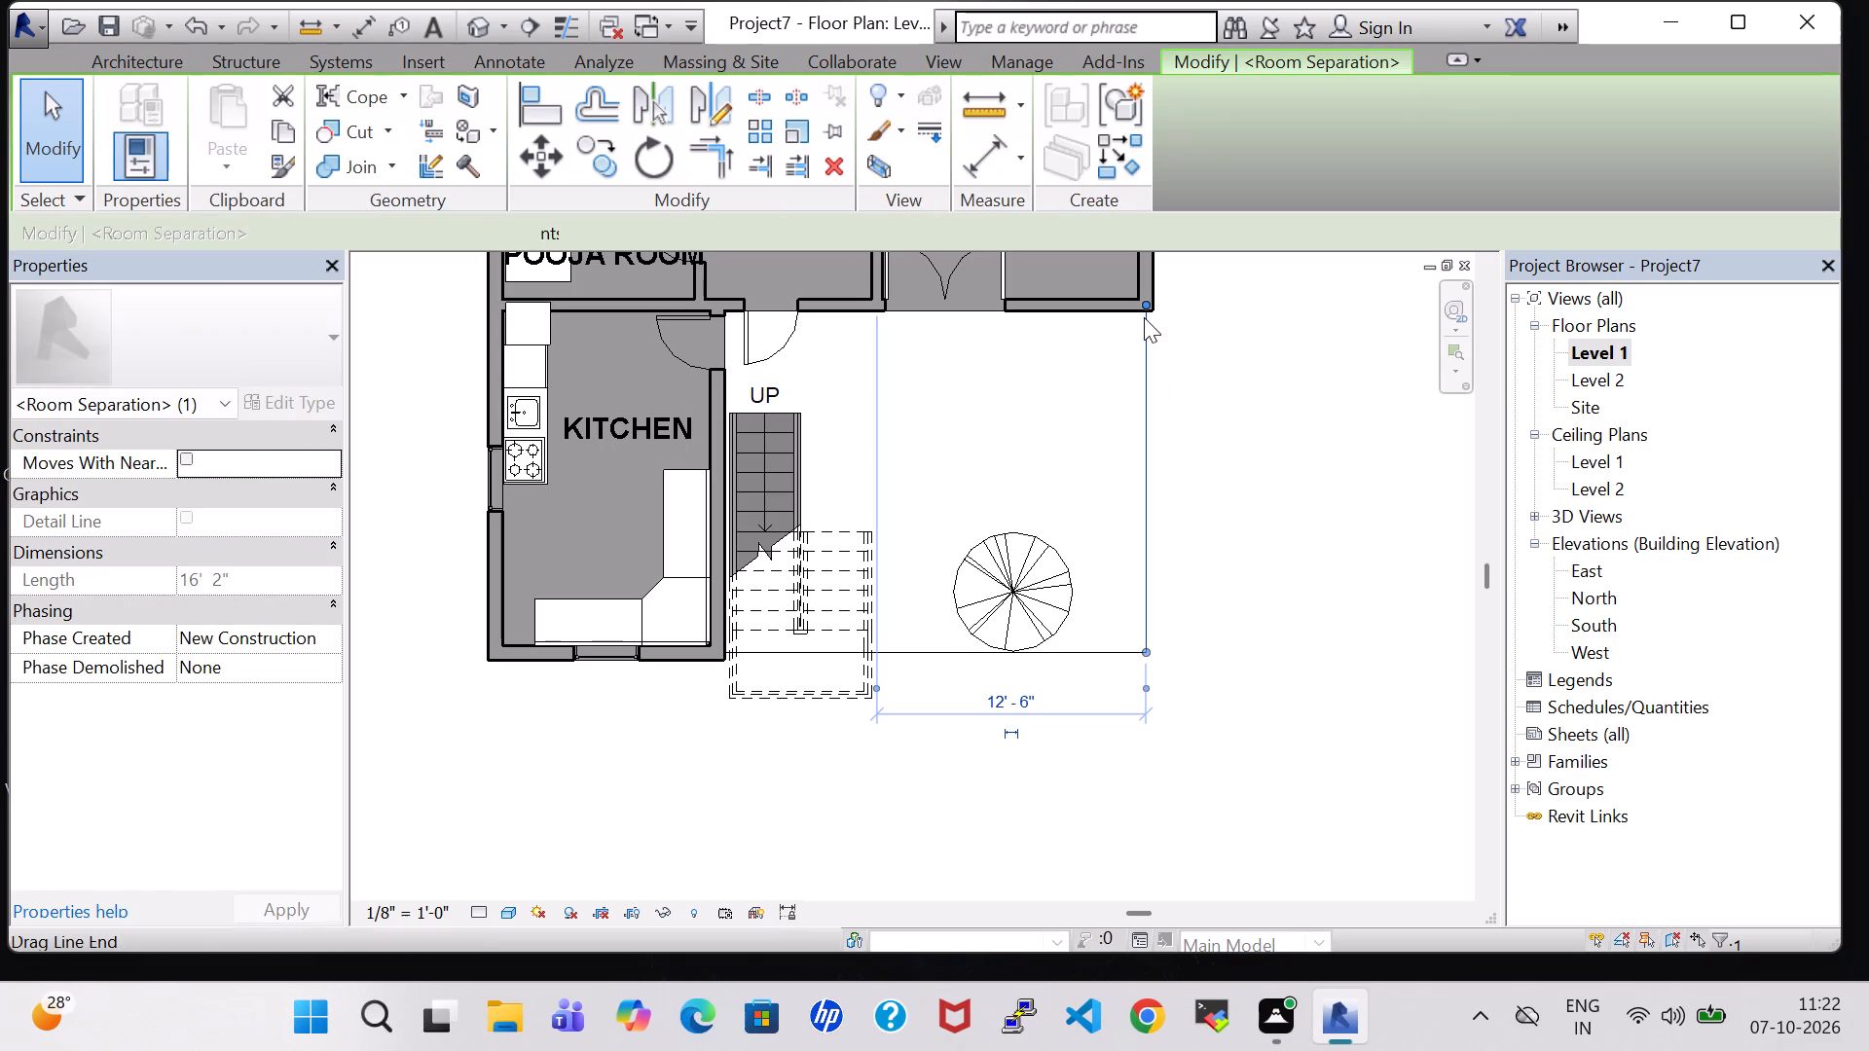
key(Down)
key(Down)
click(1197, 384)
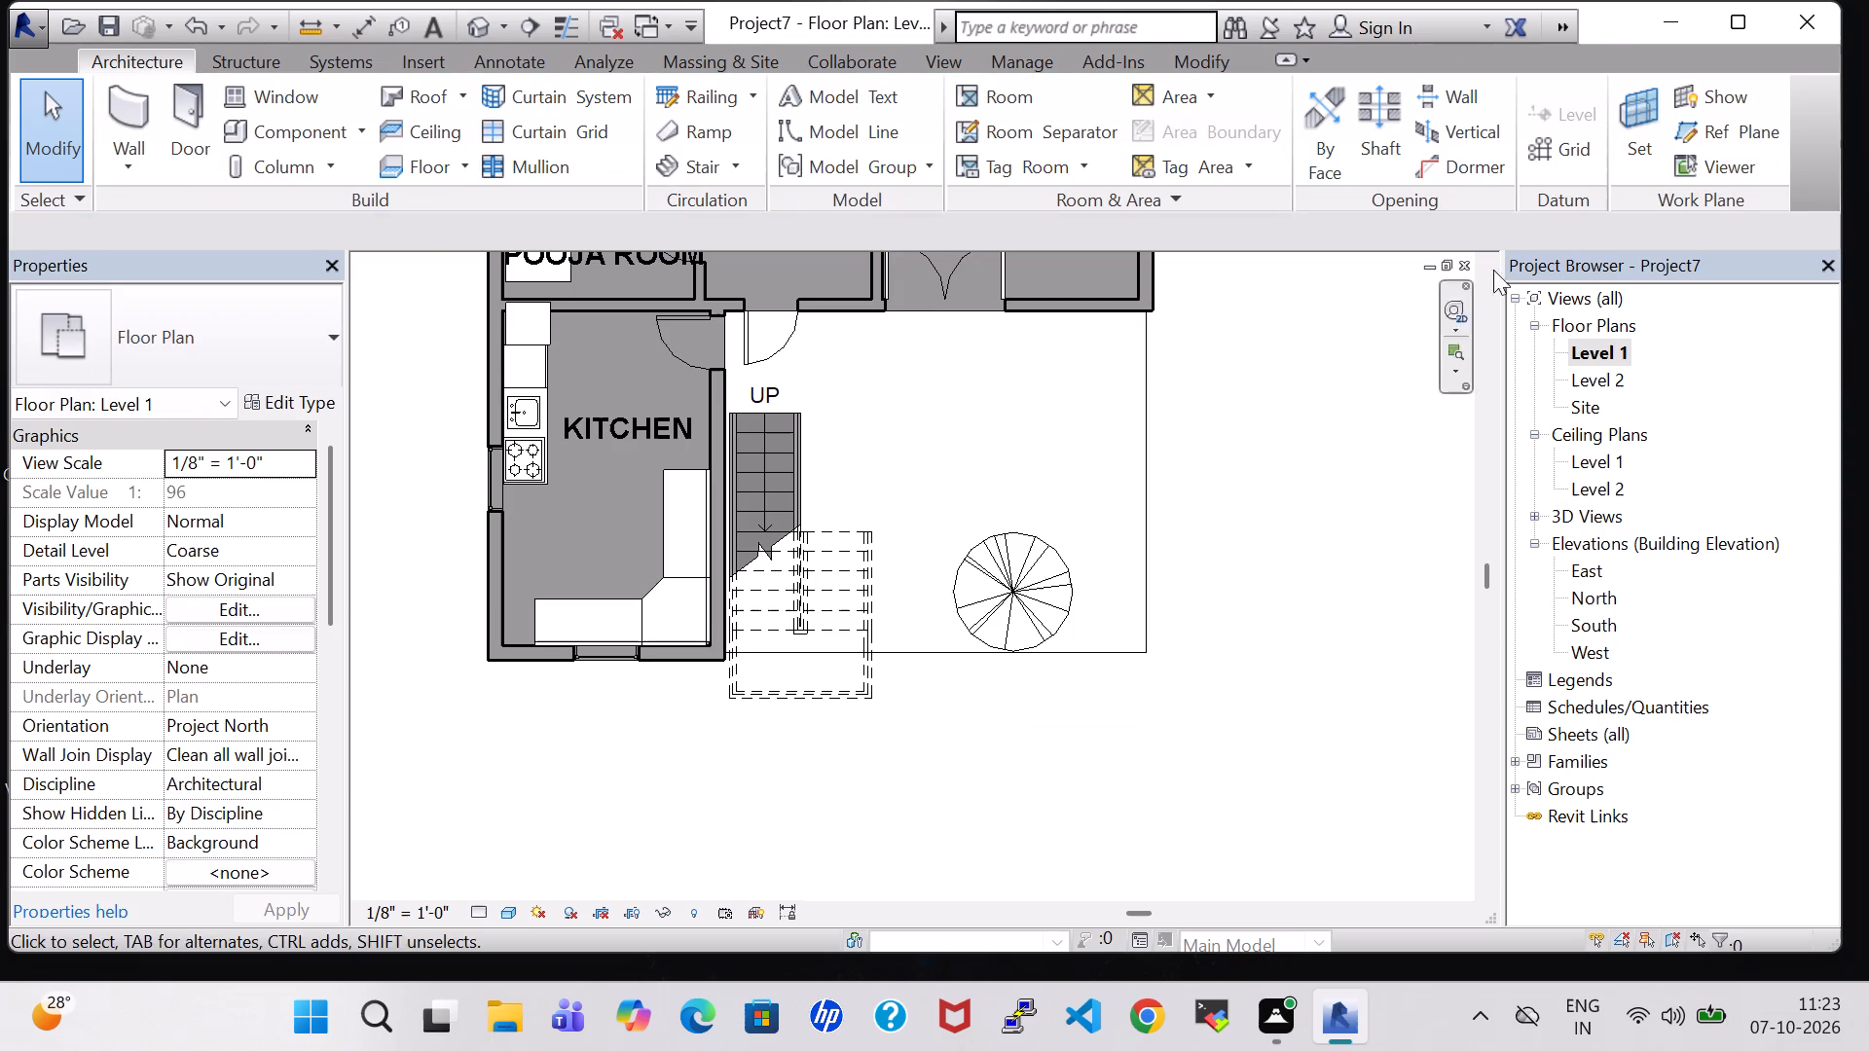
In the 3D view, examine the front court's floor edge, tree and staircase, and the house's adjoining exterior side wall with its windows.
click(469, 19)
scroll(1049, 602, down, 1)
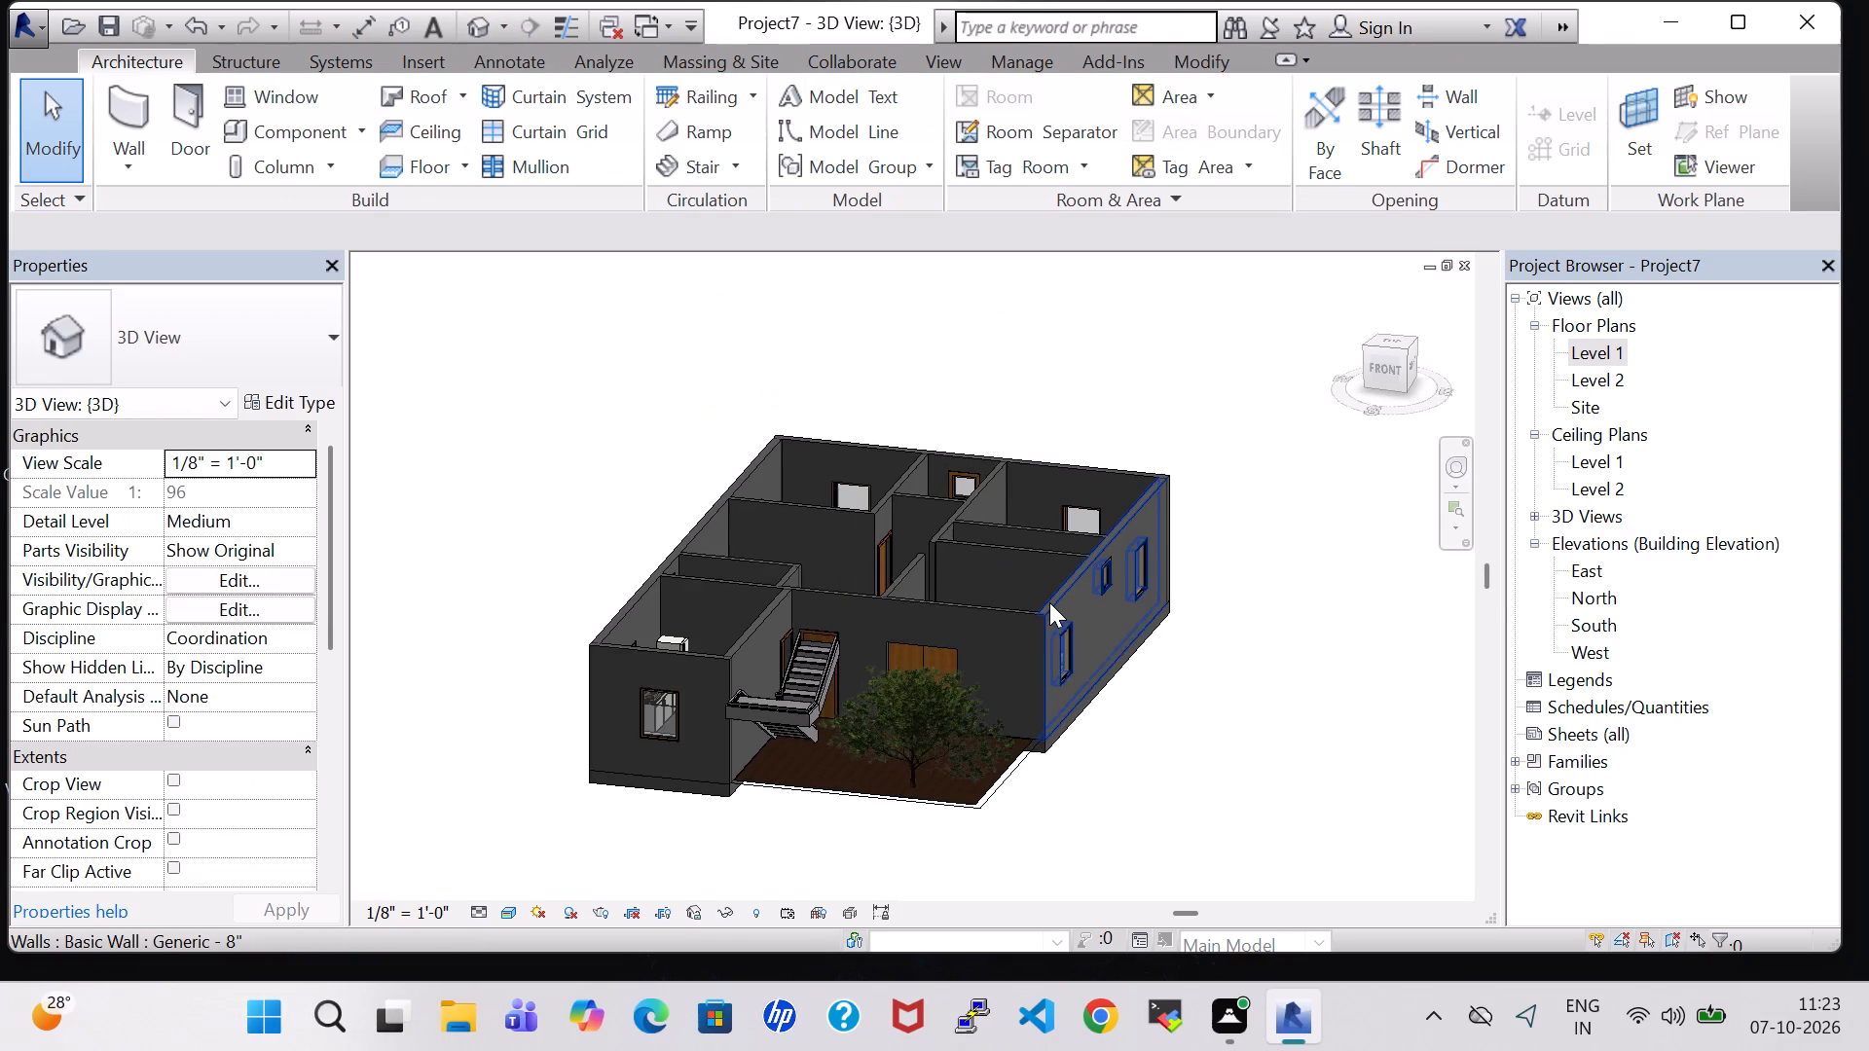
scroll(1049, 602, up, 5)
scroll(1049, 602, down, 3)
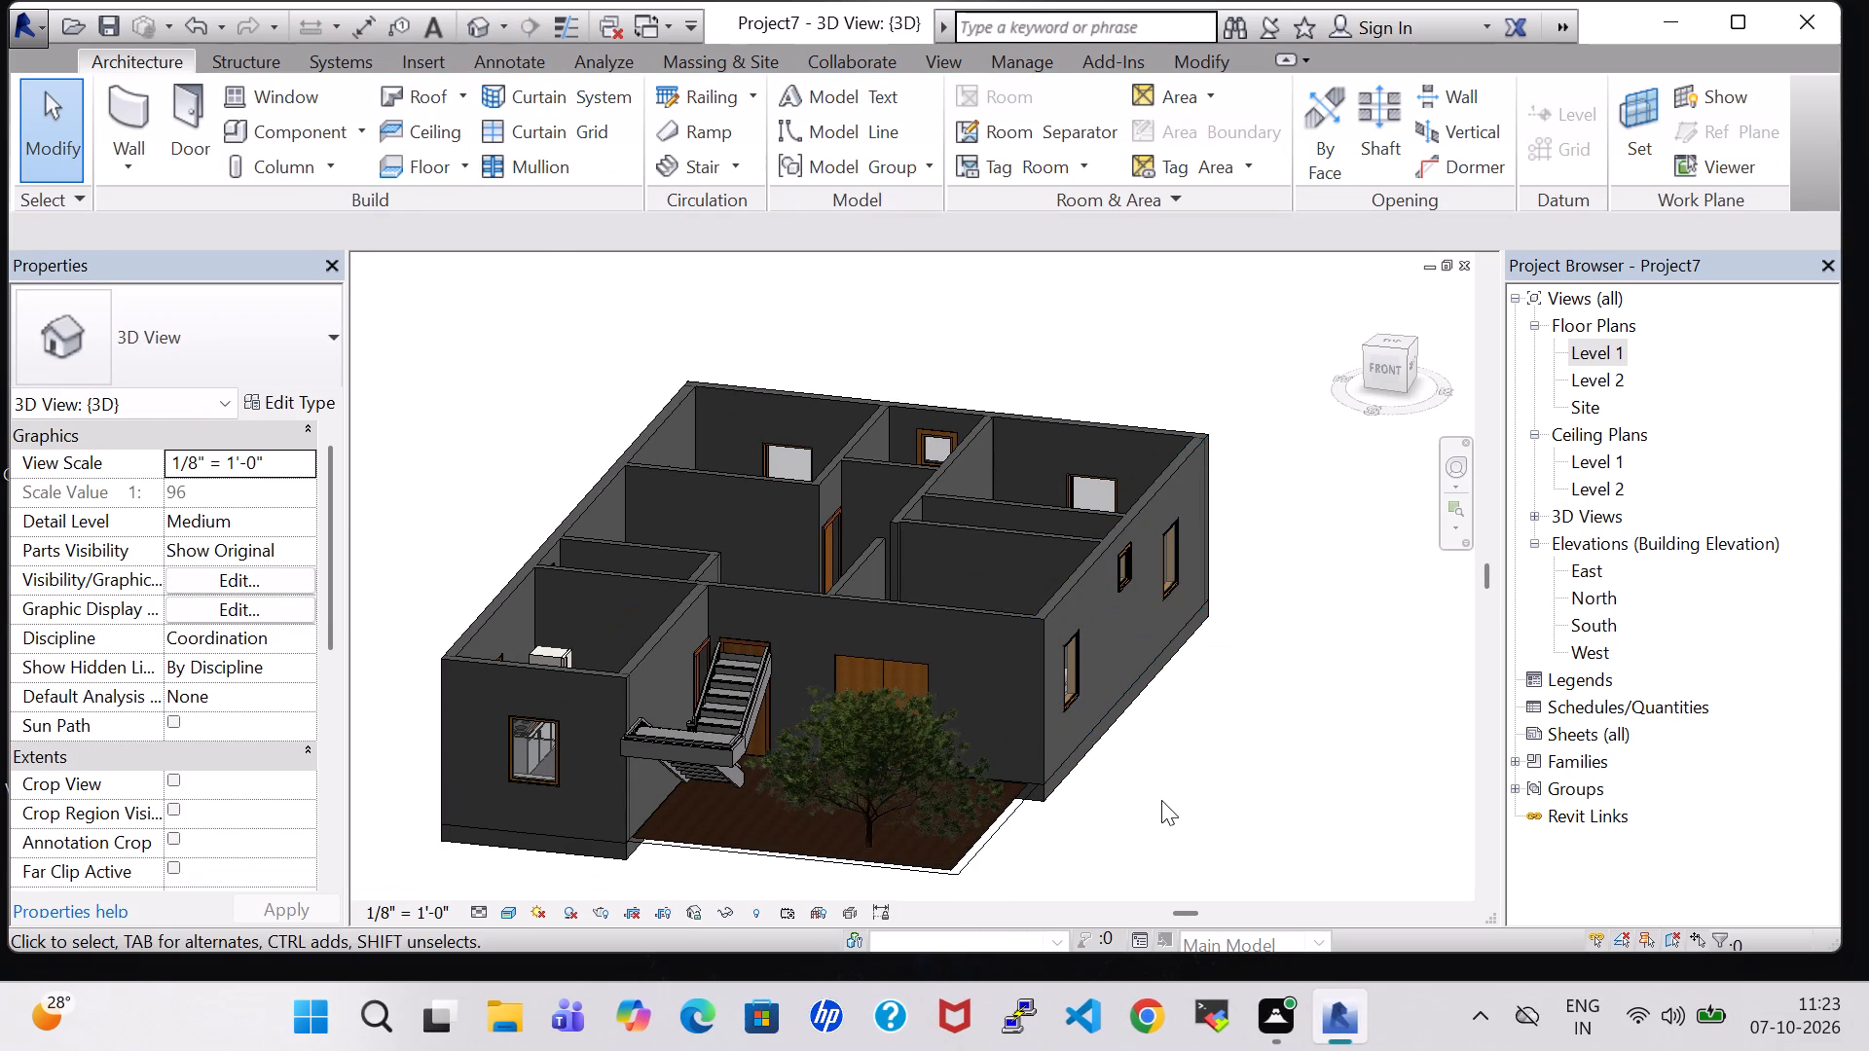
middle_drag(1161, 800, 1192, 709)
scroll(1191, 707, up, 1)
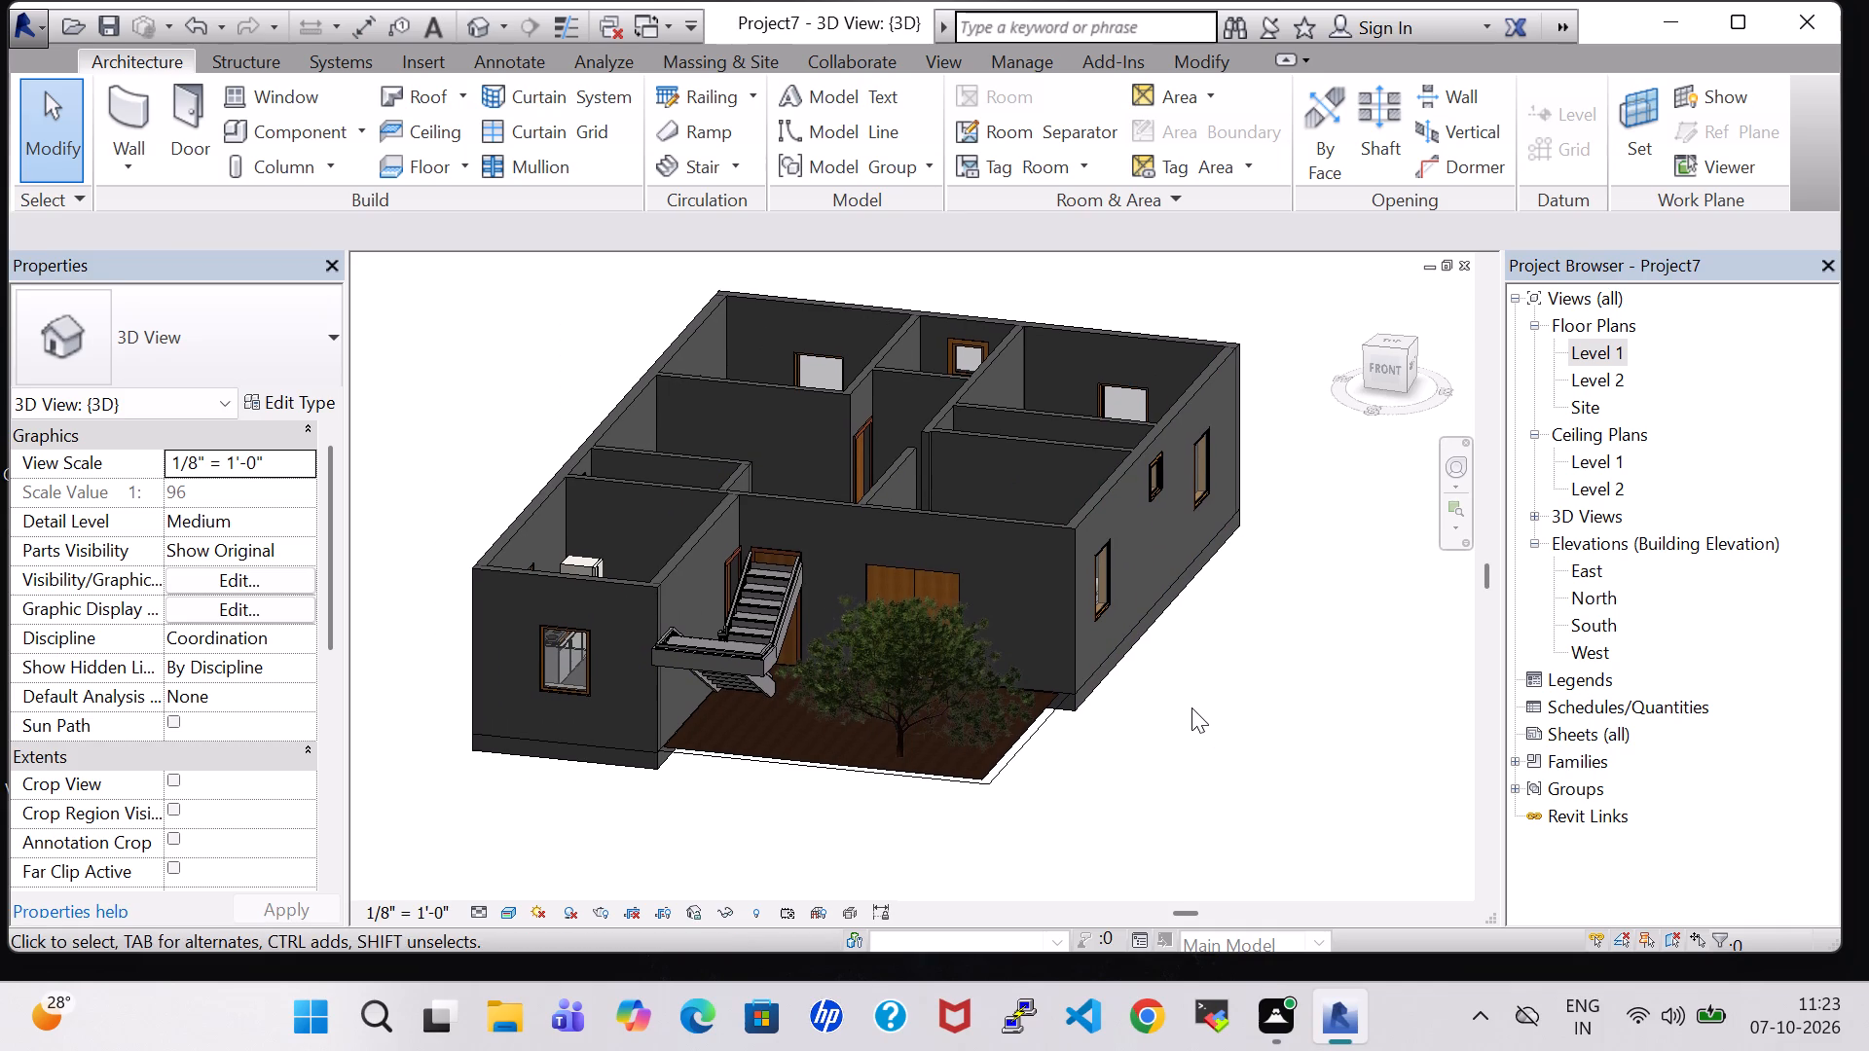
scroll(1191, 707, up, 5)
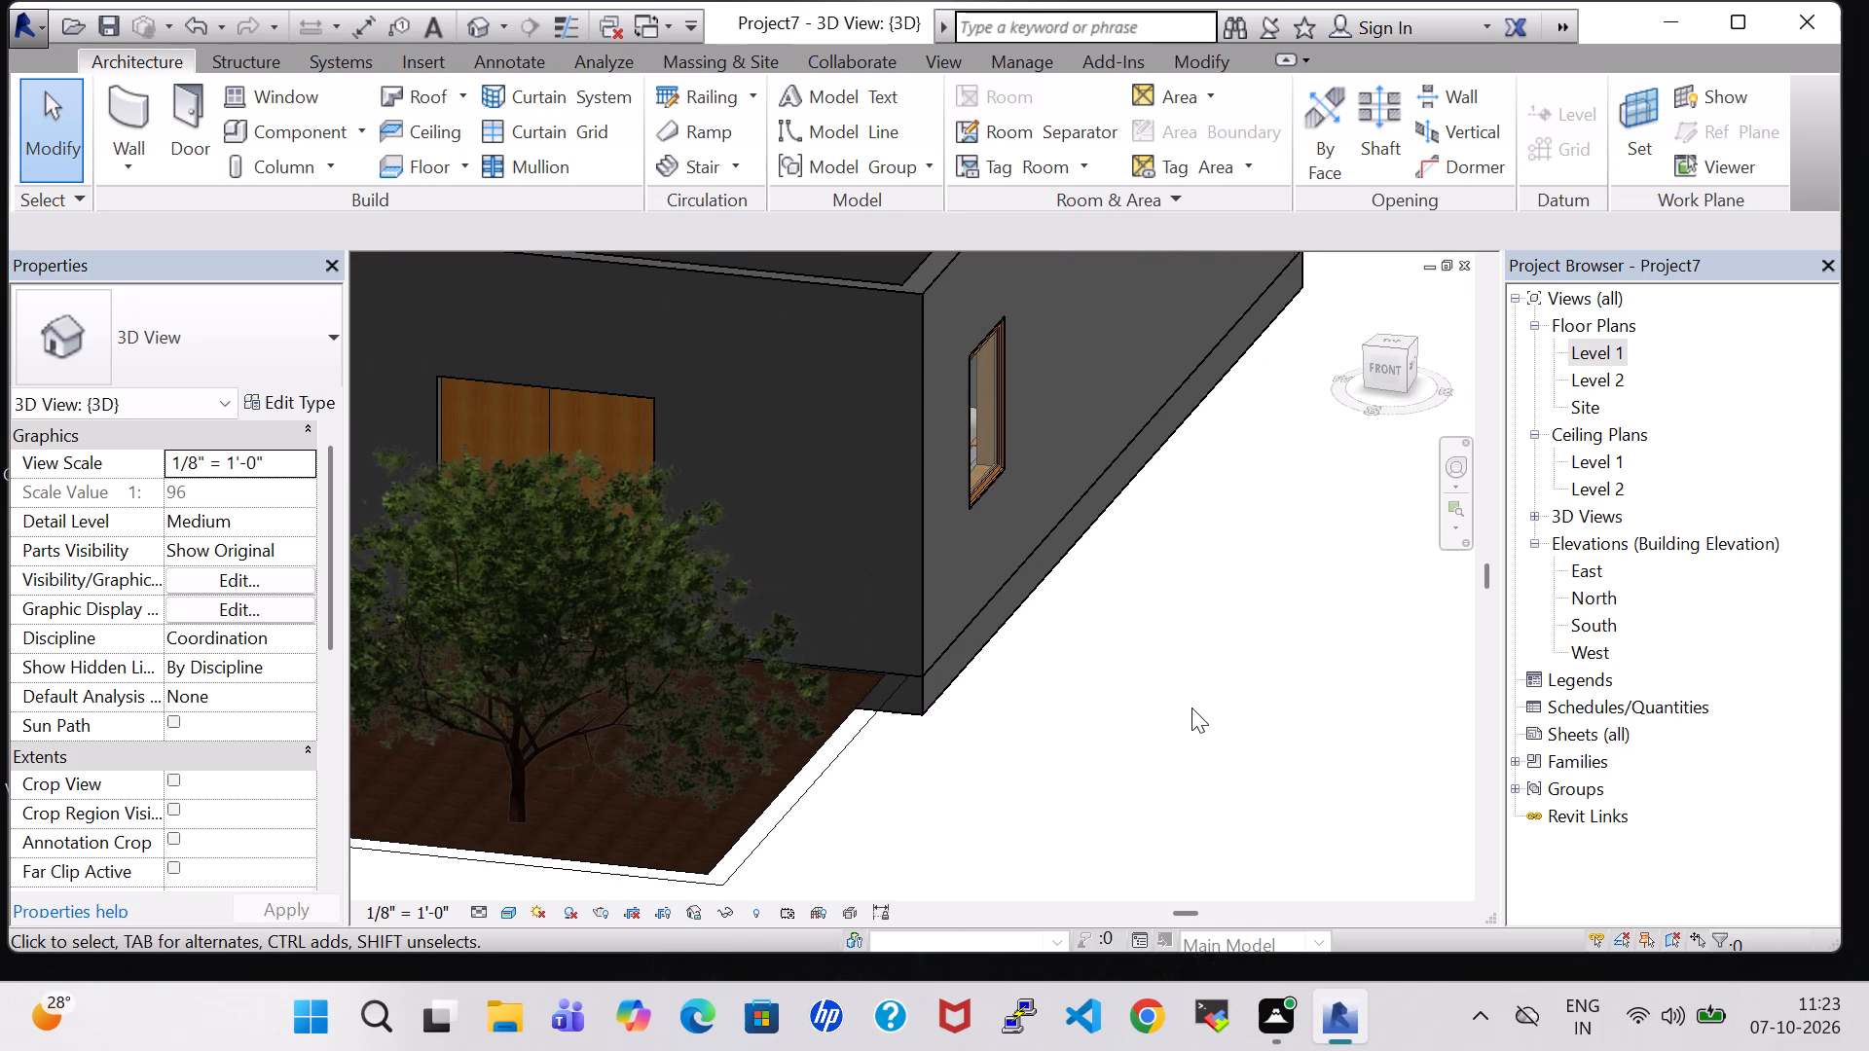
scroll(1191, 707, up, 1)
scroll(1191, 707, down, 5)
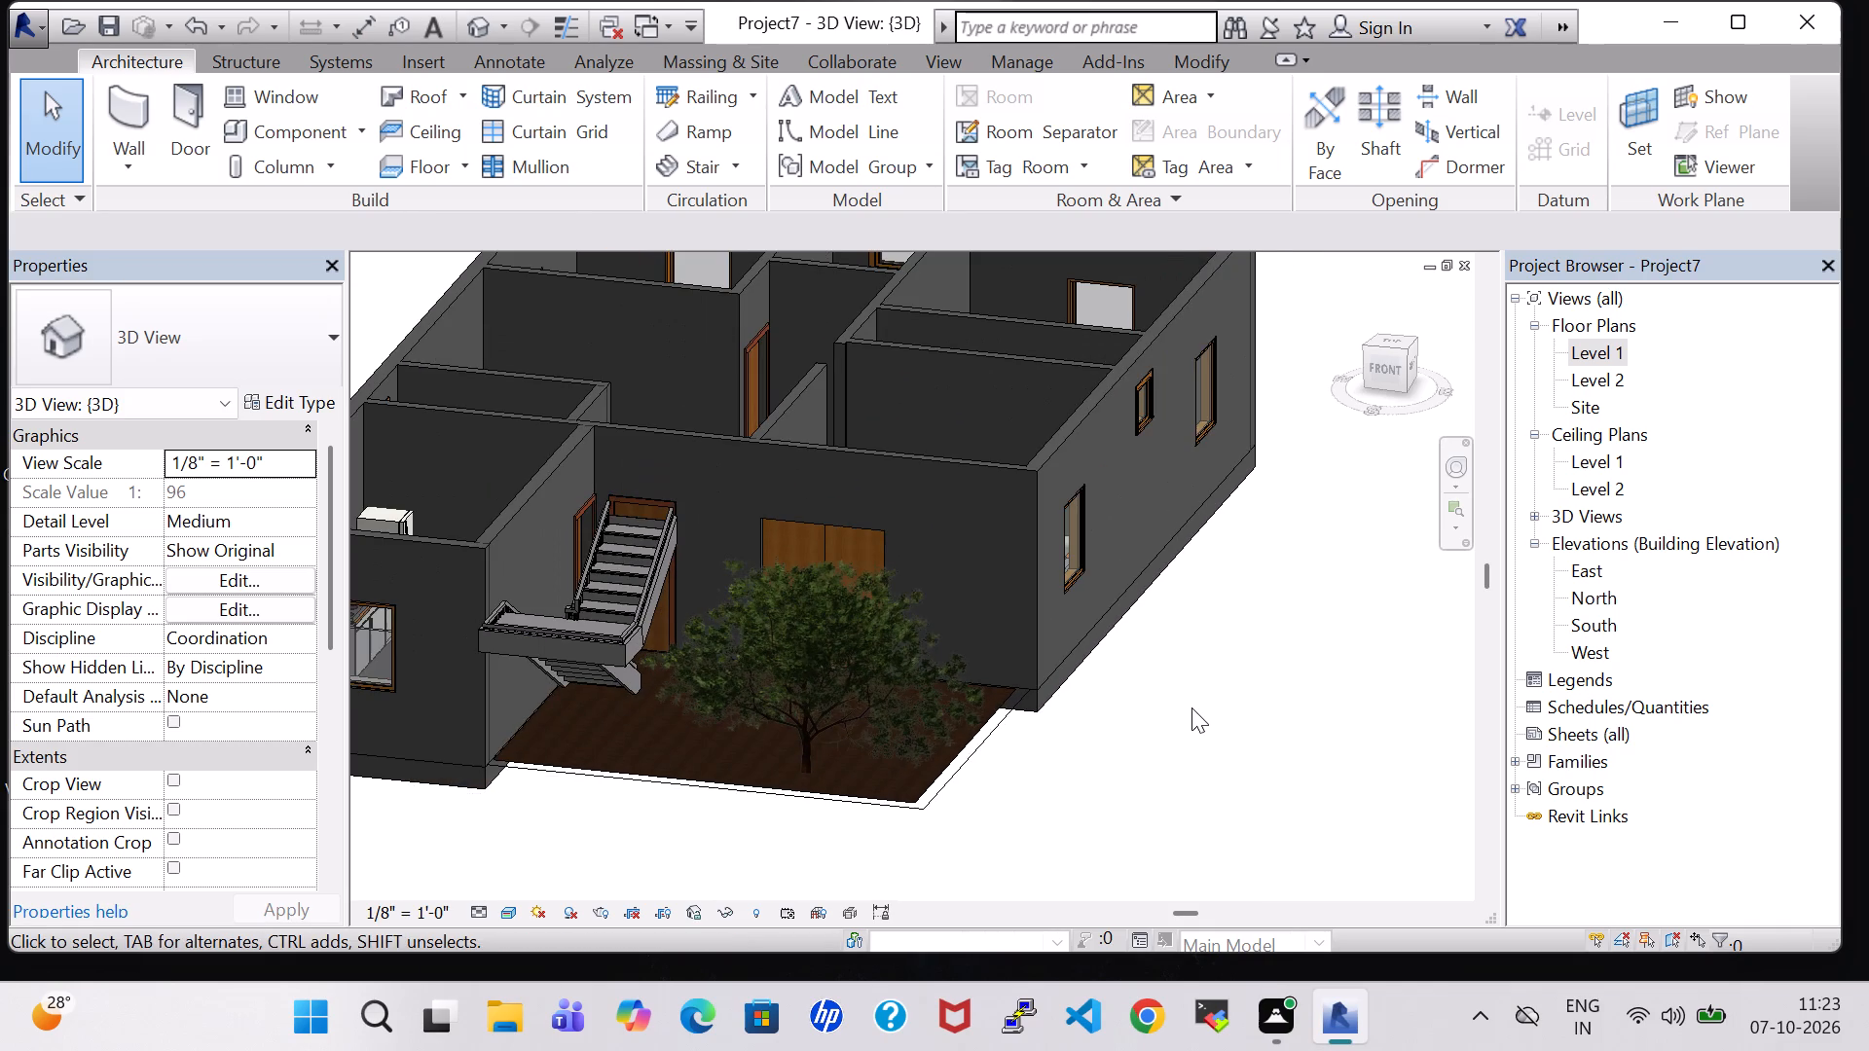
scroll(1191, 707, up, 1)
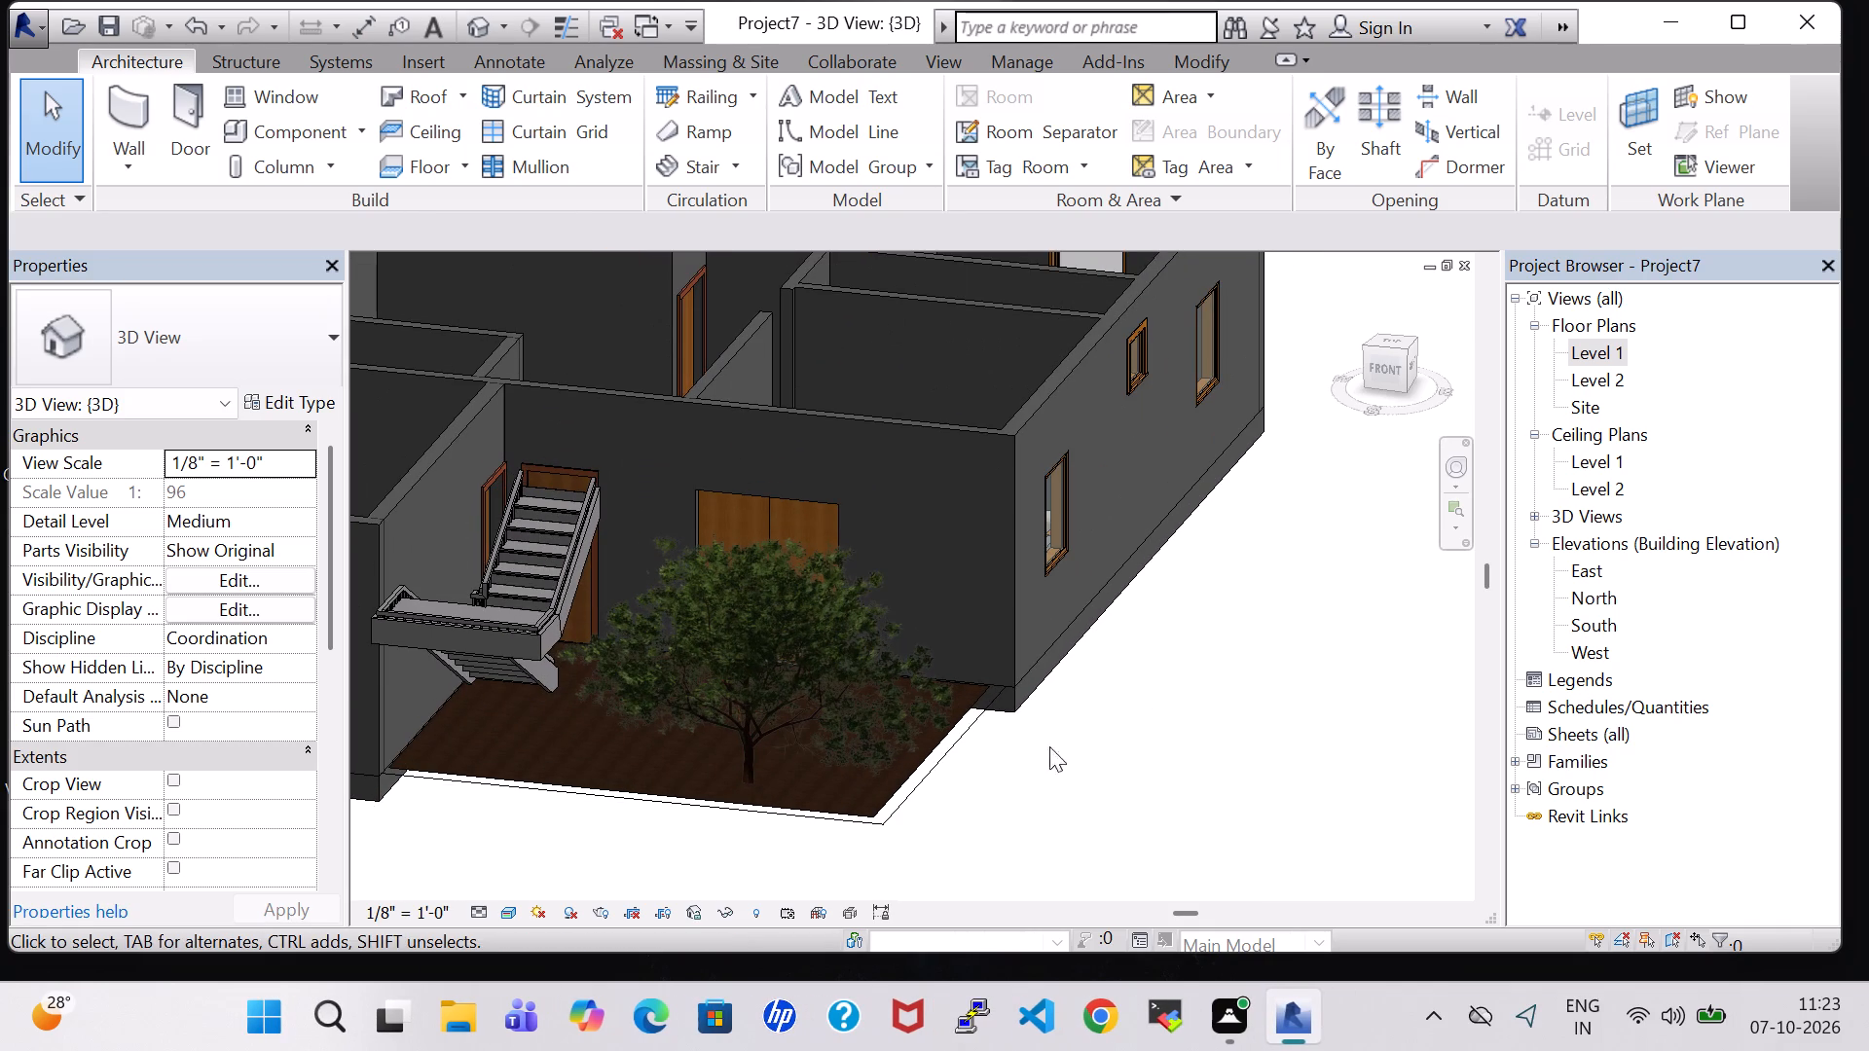
middle_drag(1026, 800, 1039, 799)
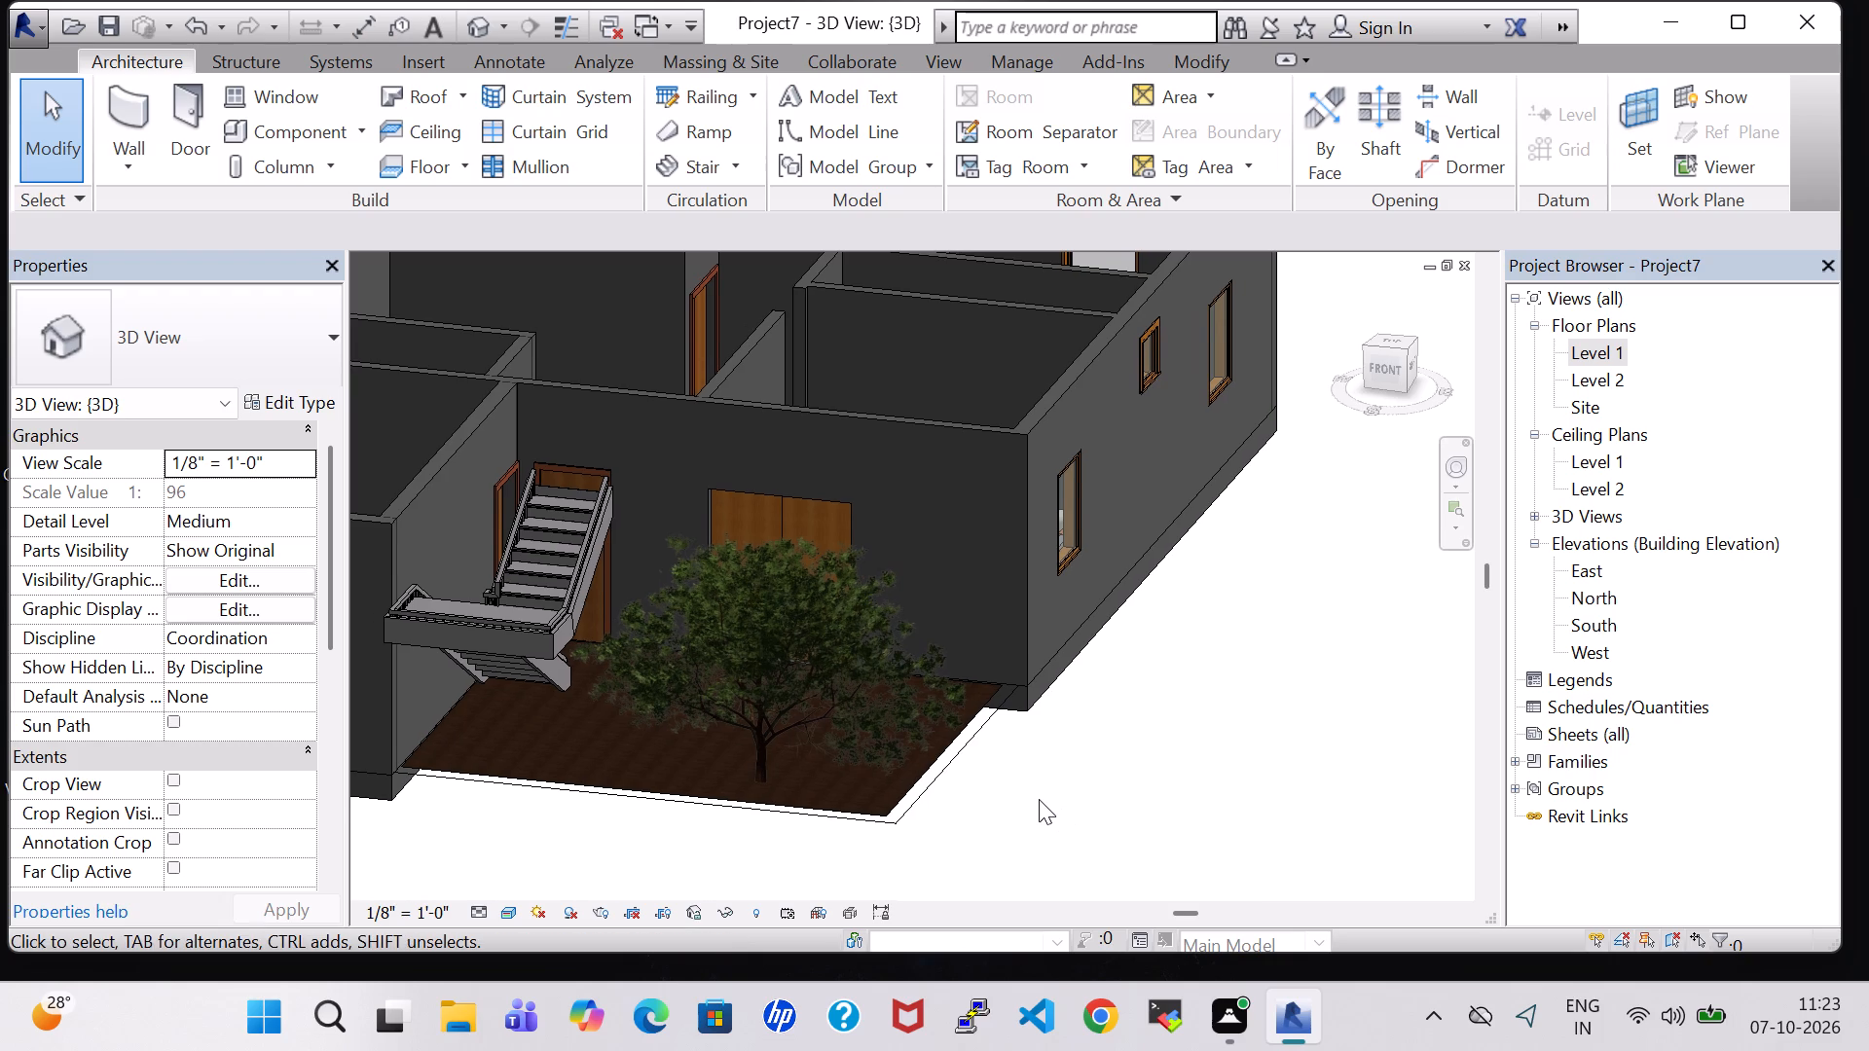
click(595, 516)
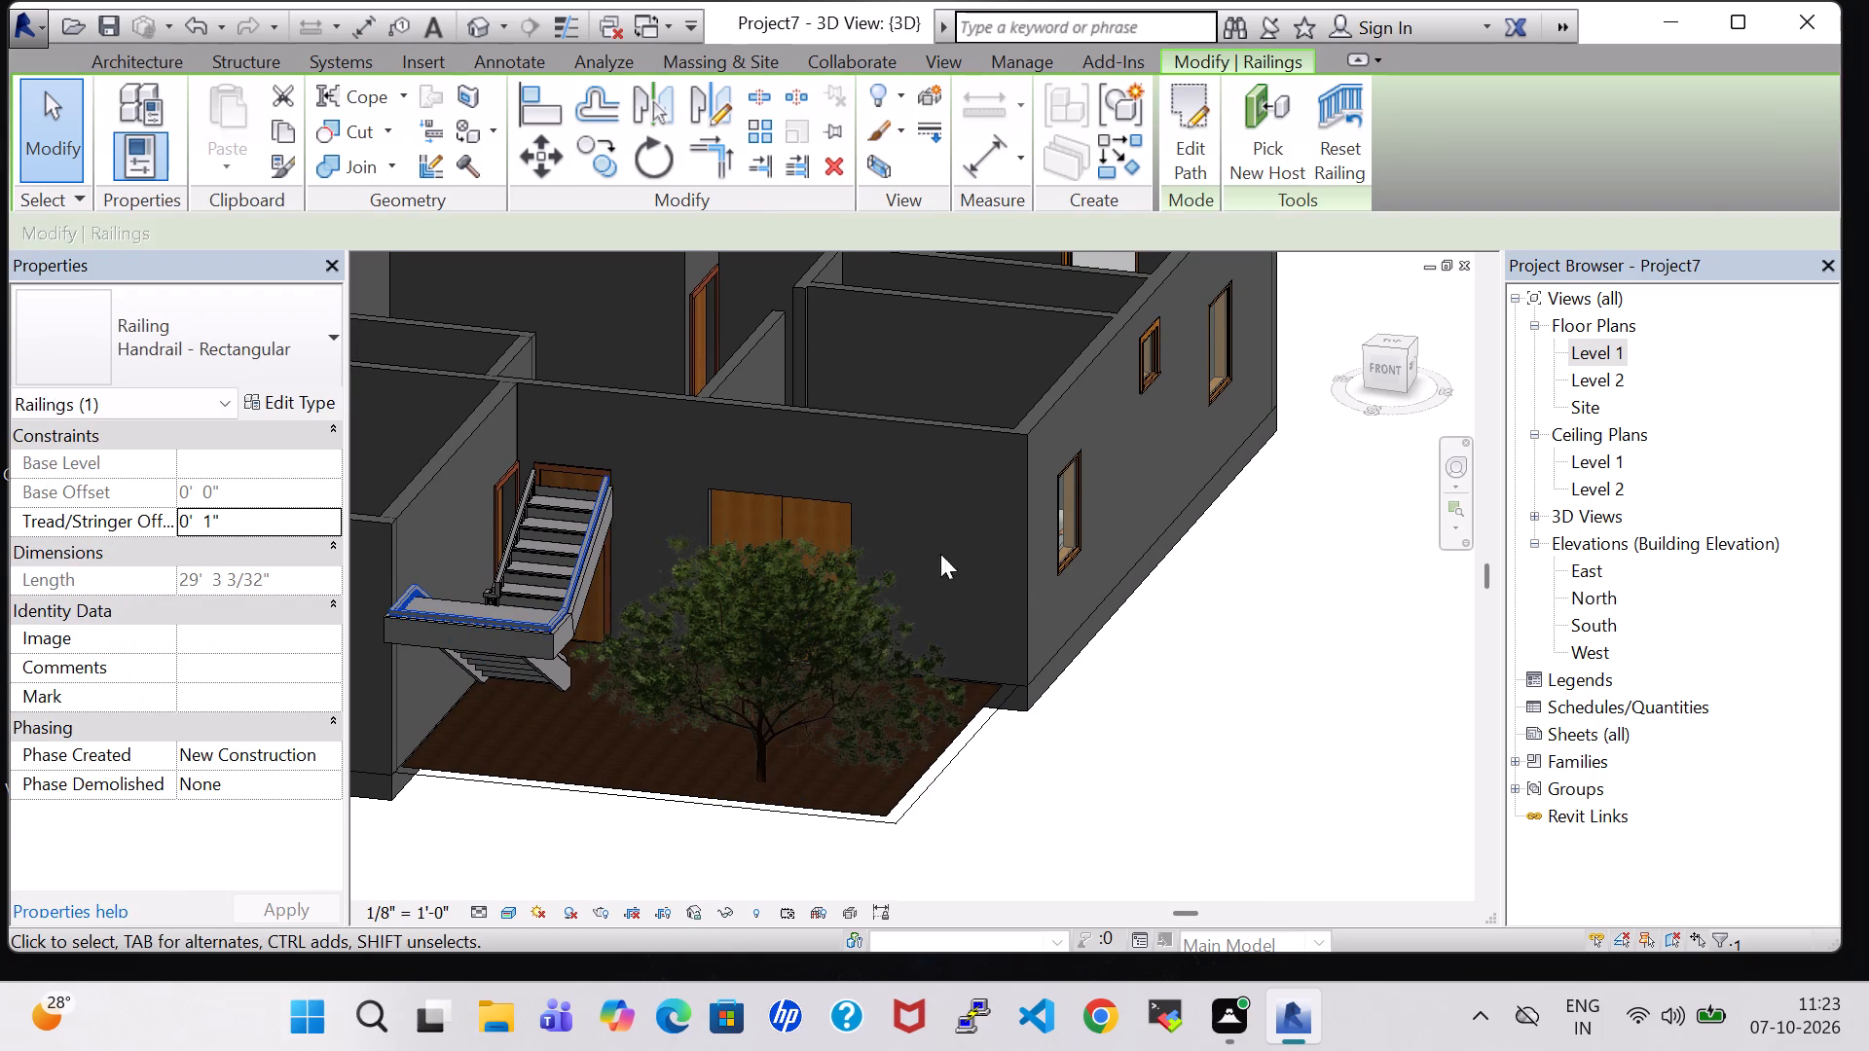
click(1232, 592)
middle_drag(1232, 592, 1108, 606)
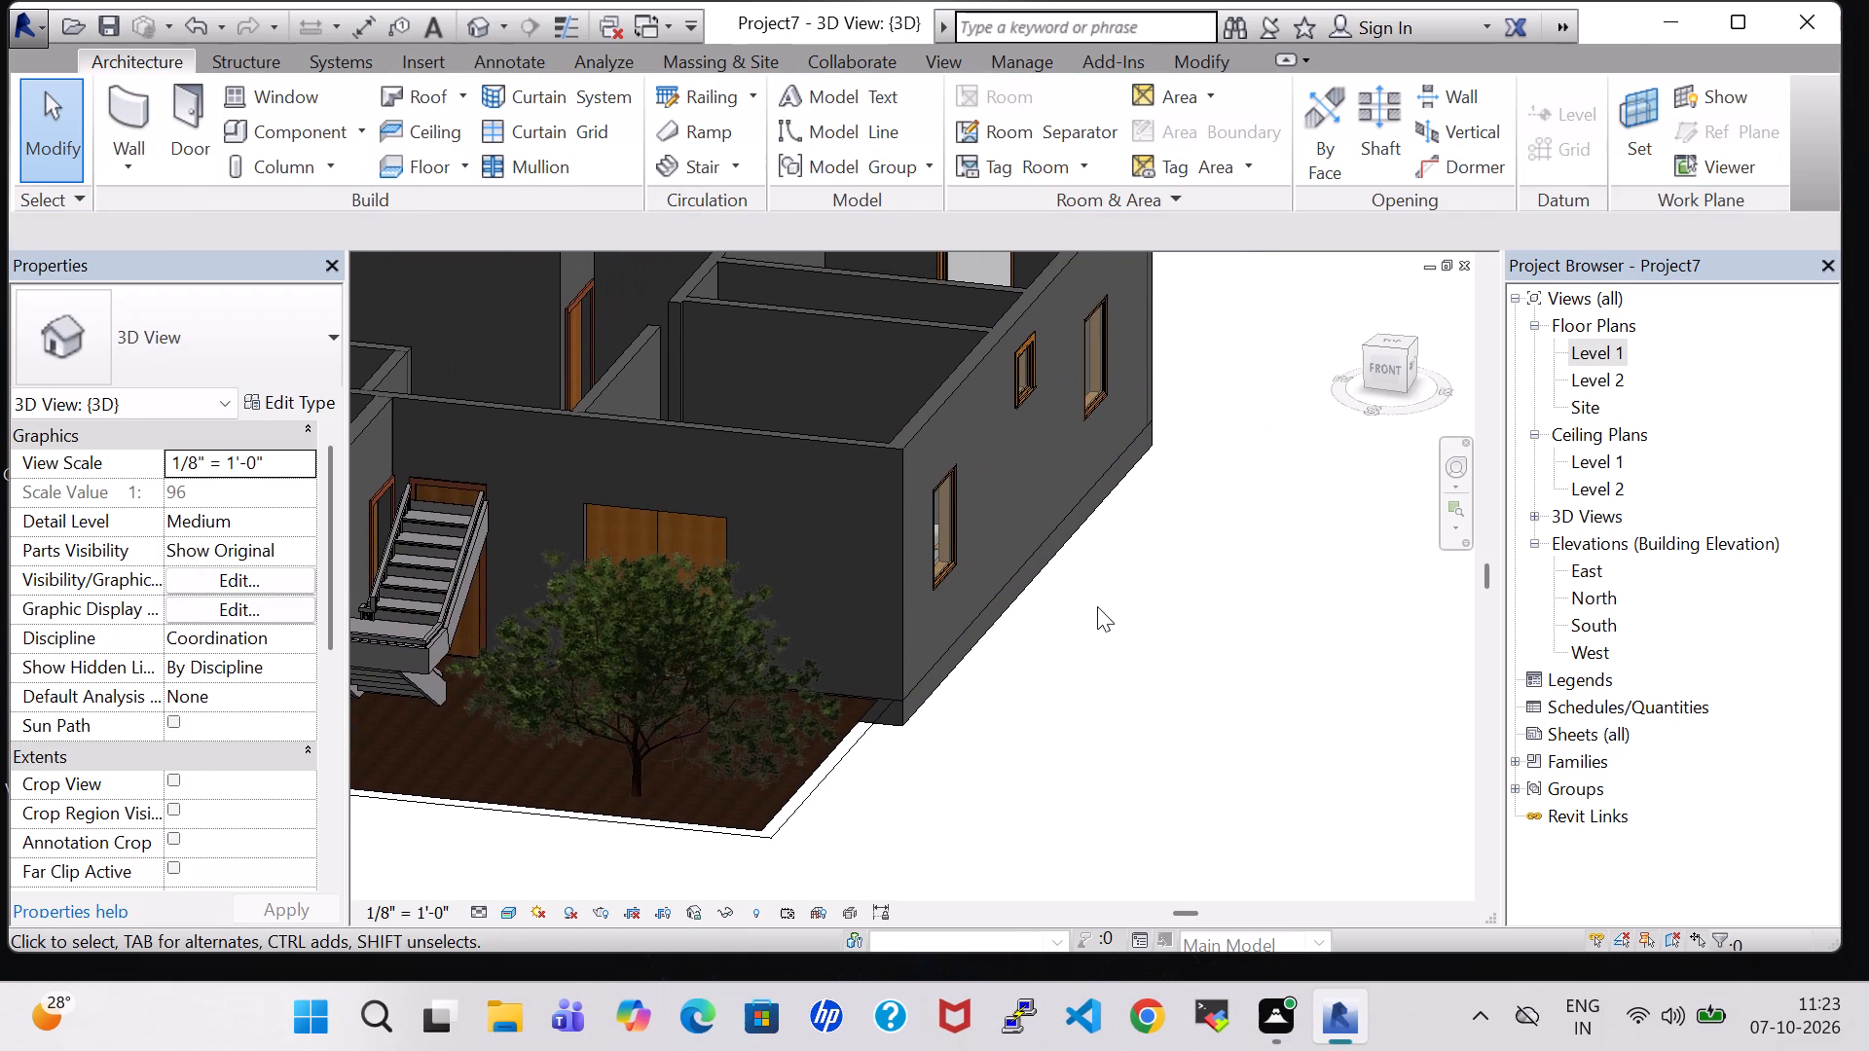
shift+scroll(1089, 608, up, 1)
shift+middle_drag(1089, 608, 1002, 616)
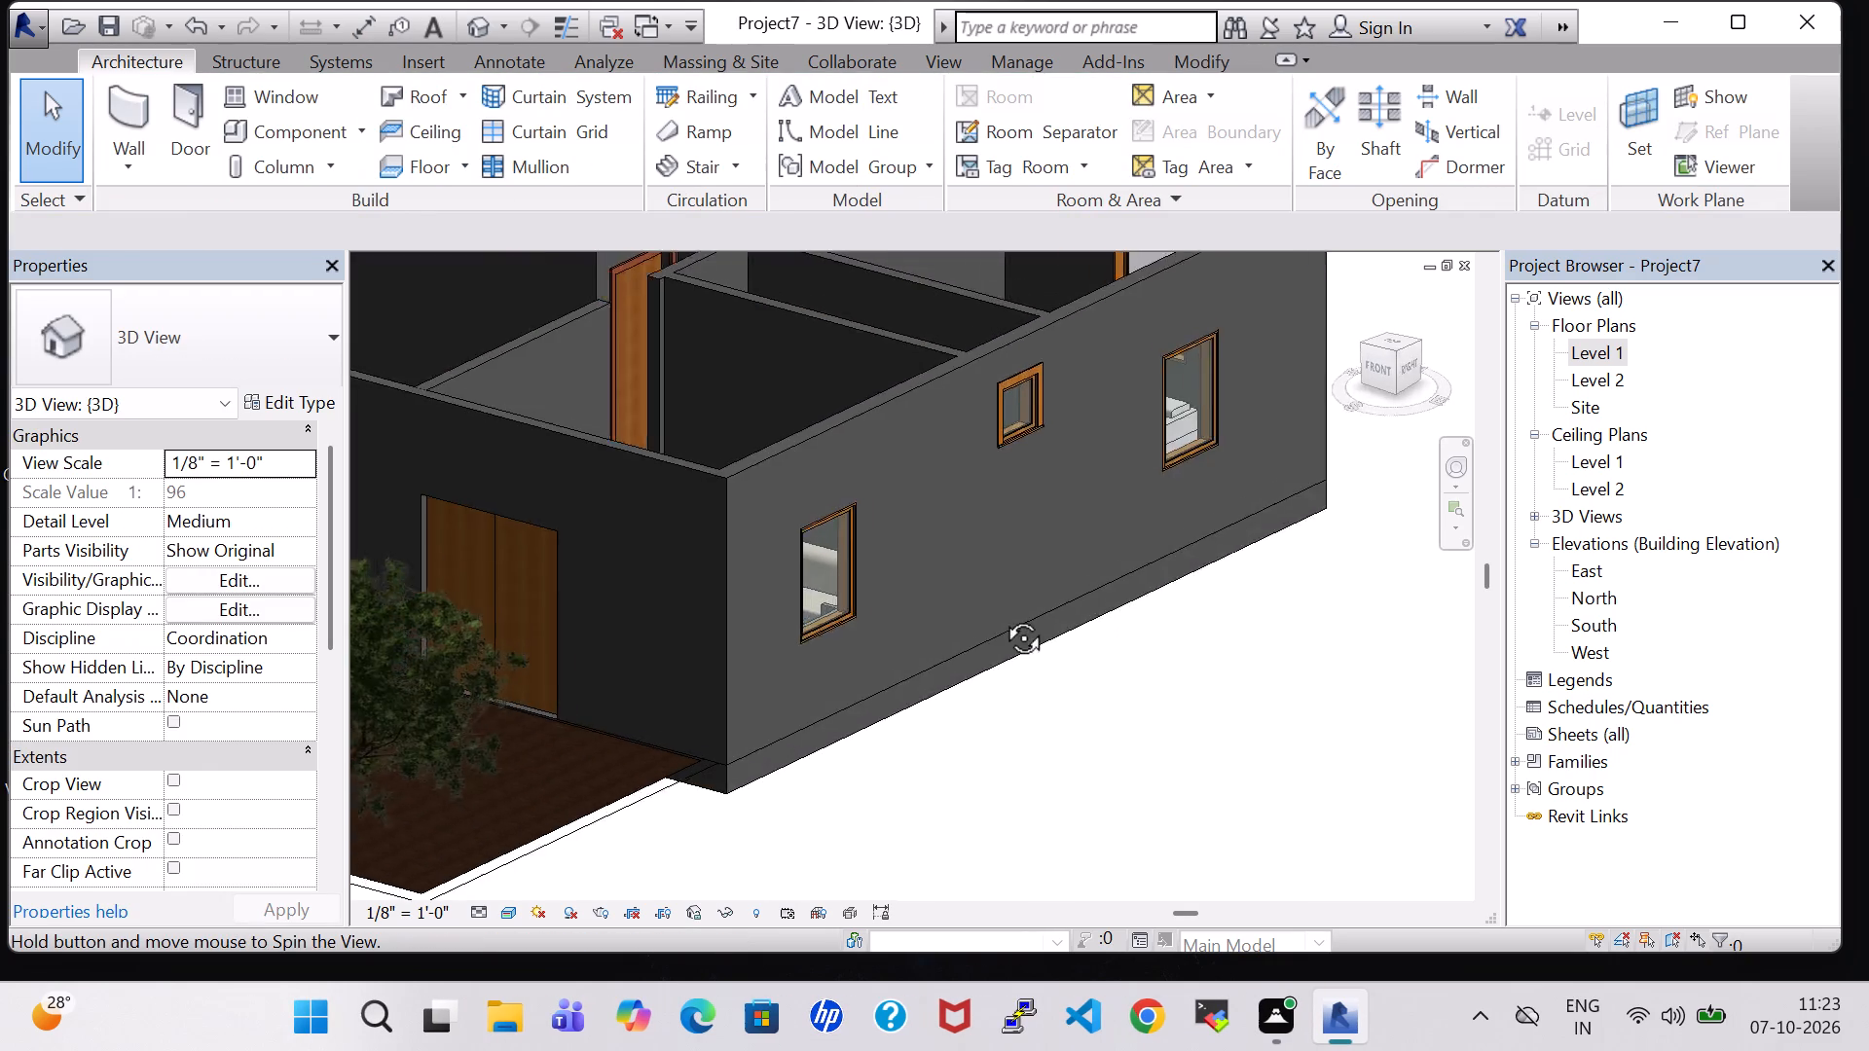
shift+middle_drag(1002, 616, 849, 590)
middle_drag(725, 887, 850, 843)
scroll(751, 877, up, 1)
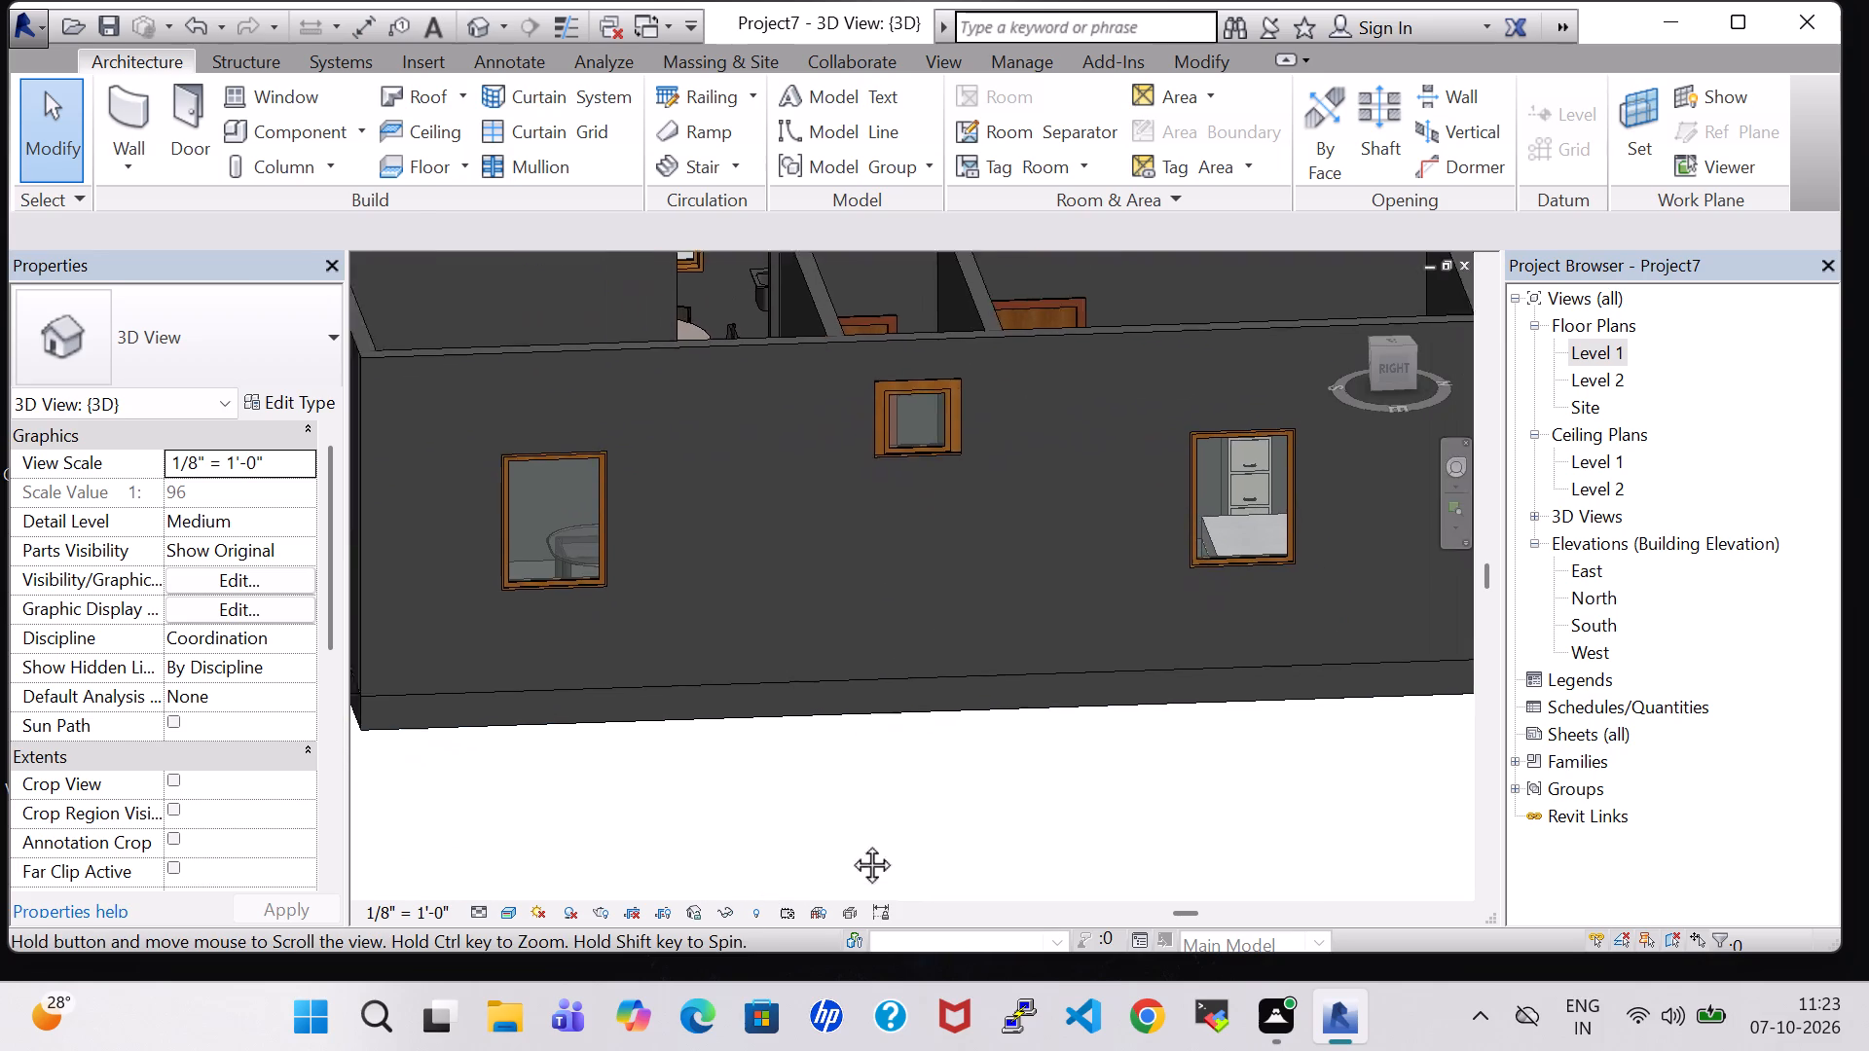
middle_drag(850, 843, 1291, 888)
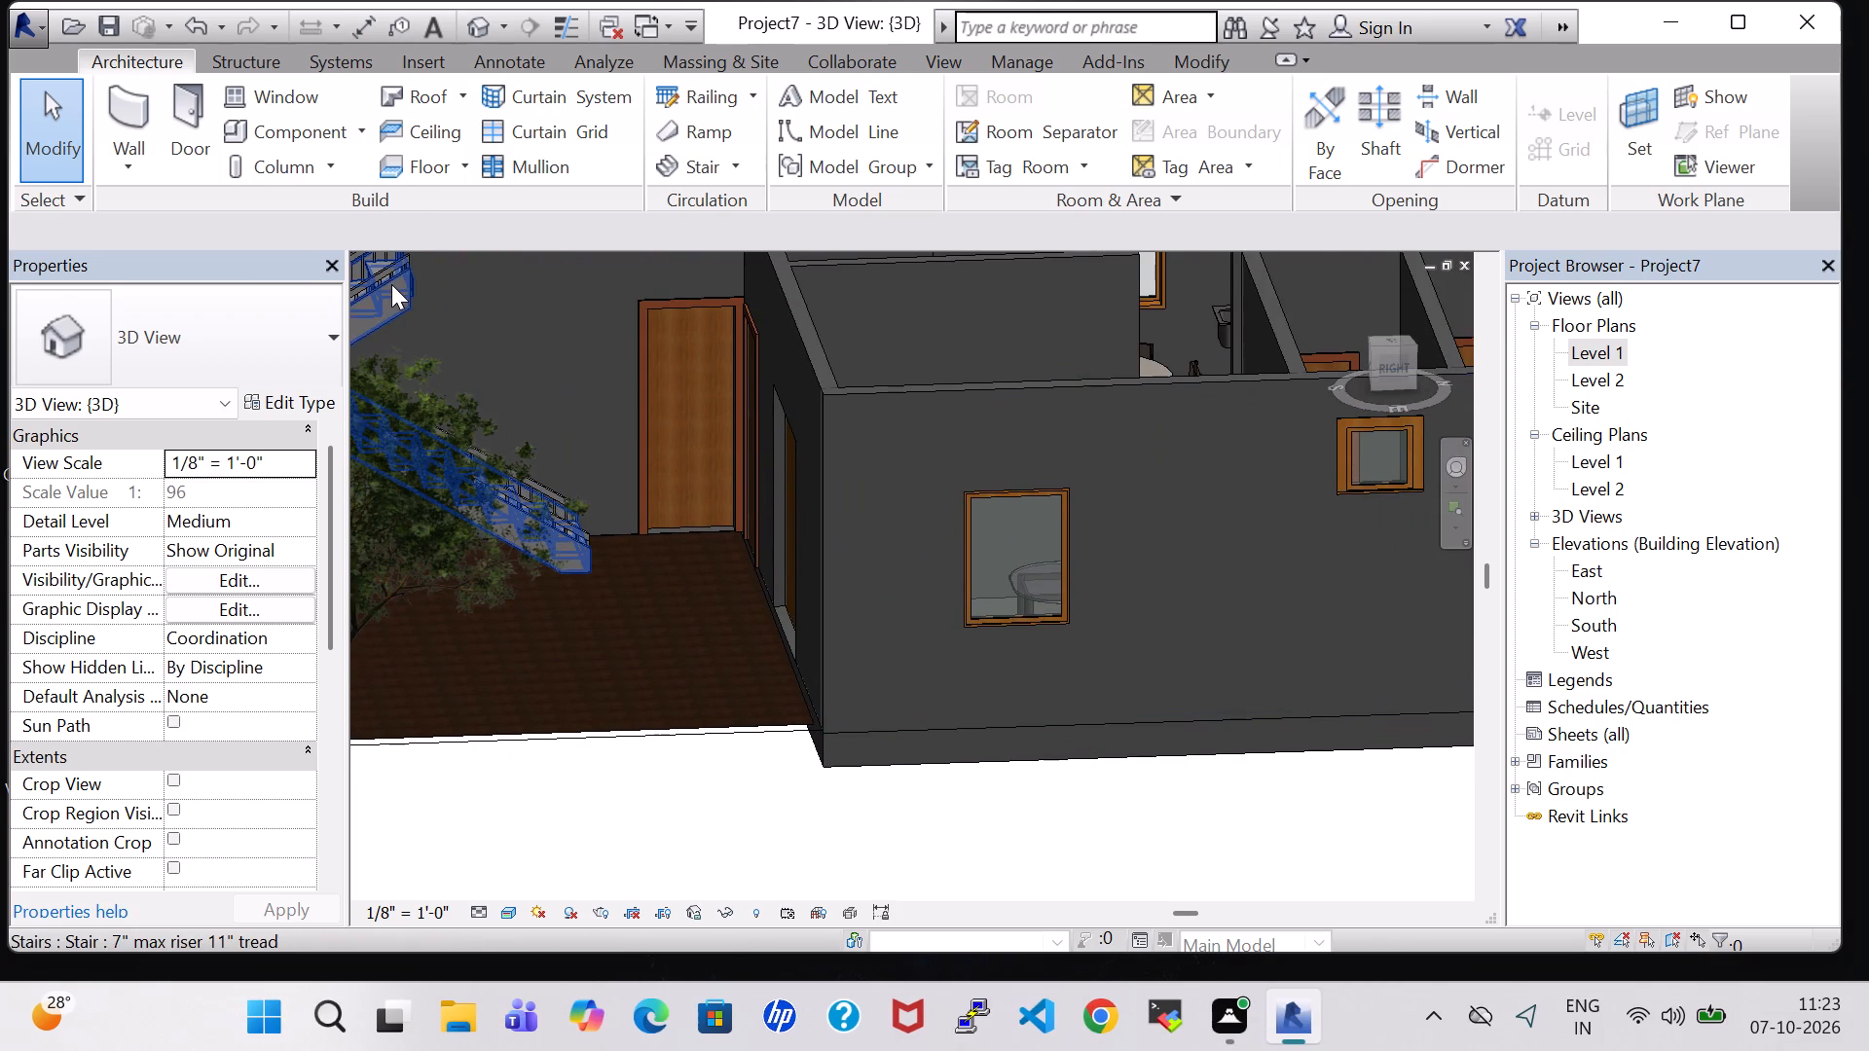
scroll(575, 683, down, 3)
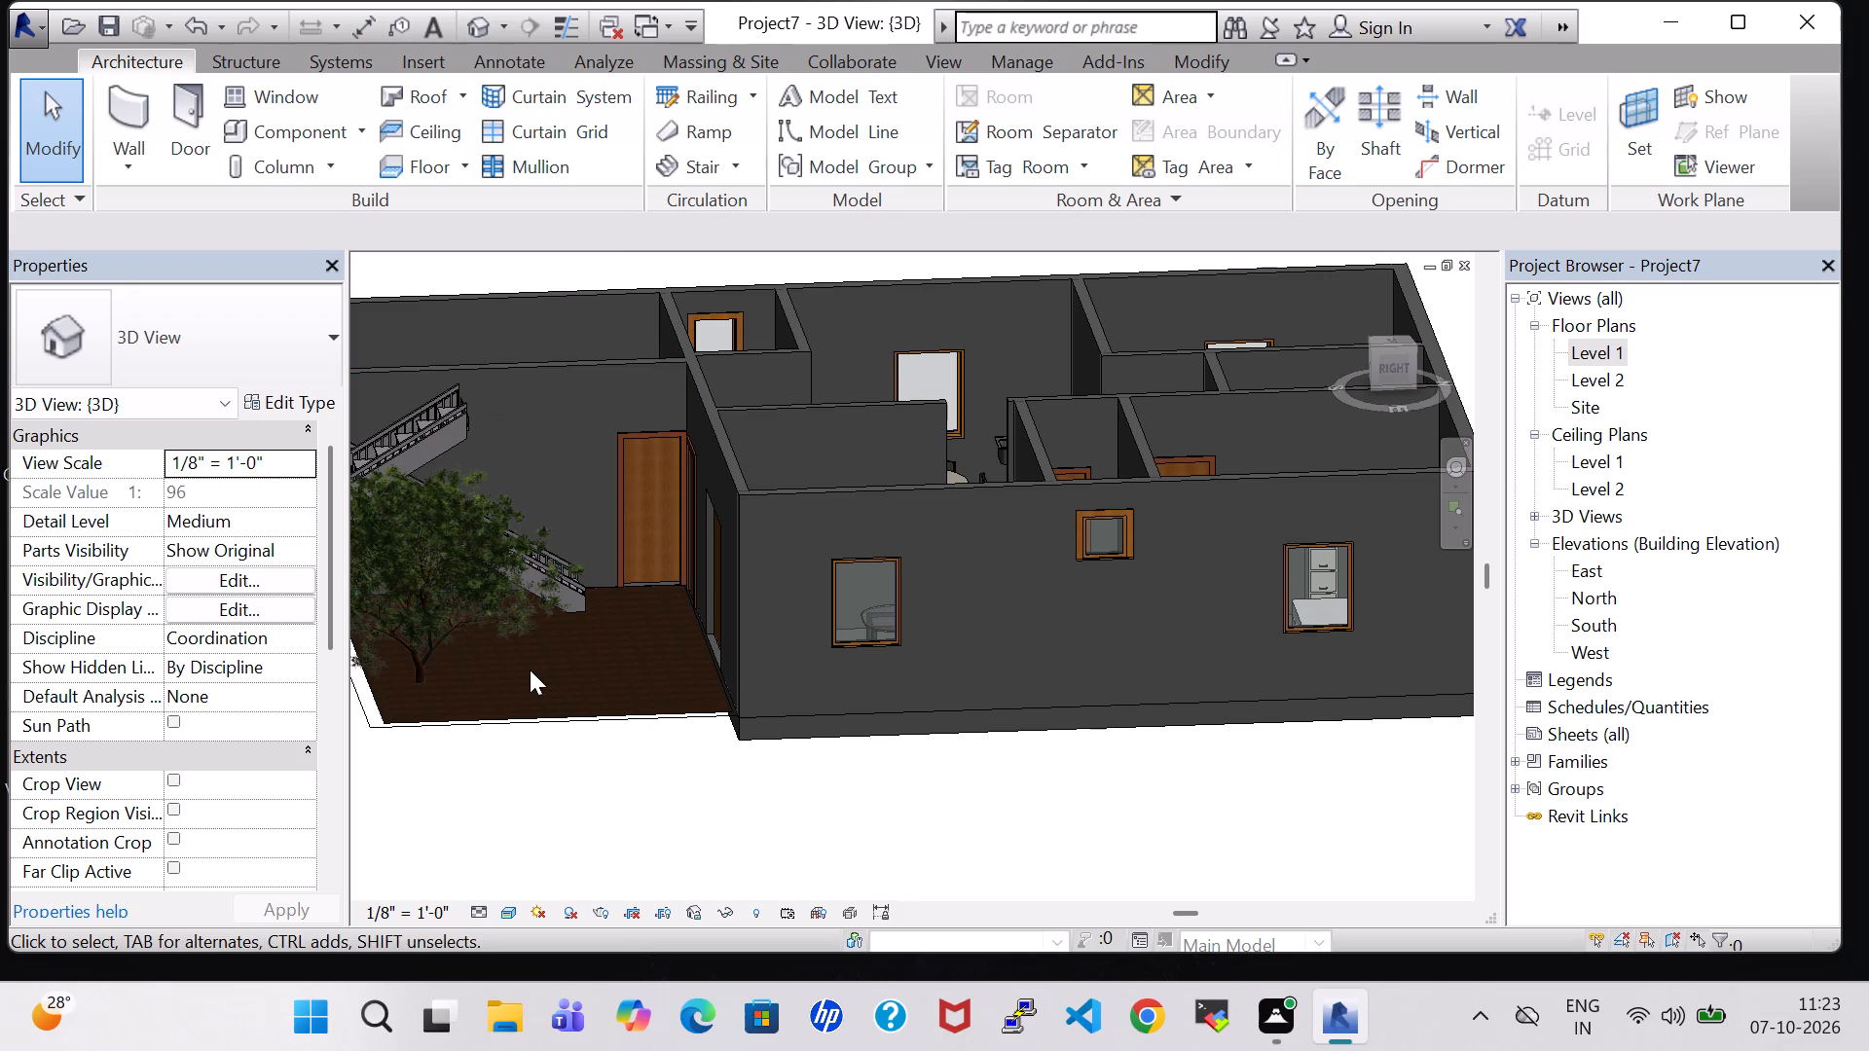
scroll(598, 585, up, 1)
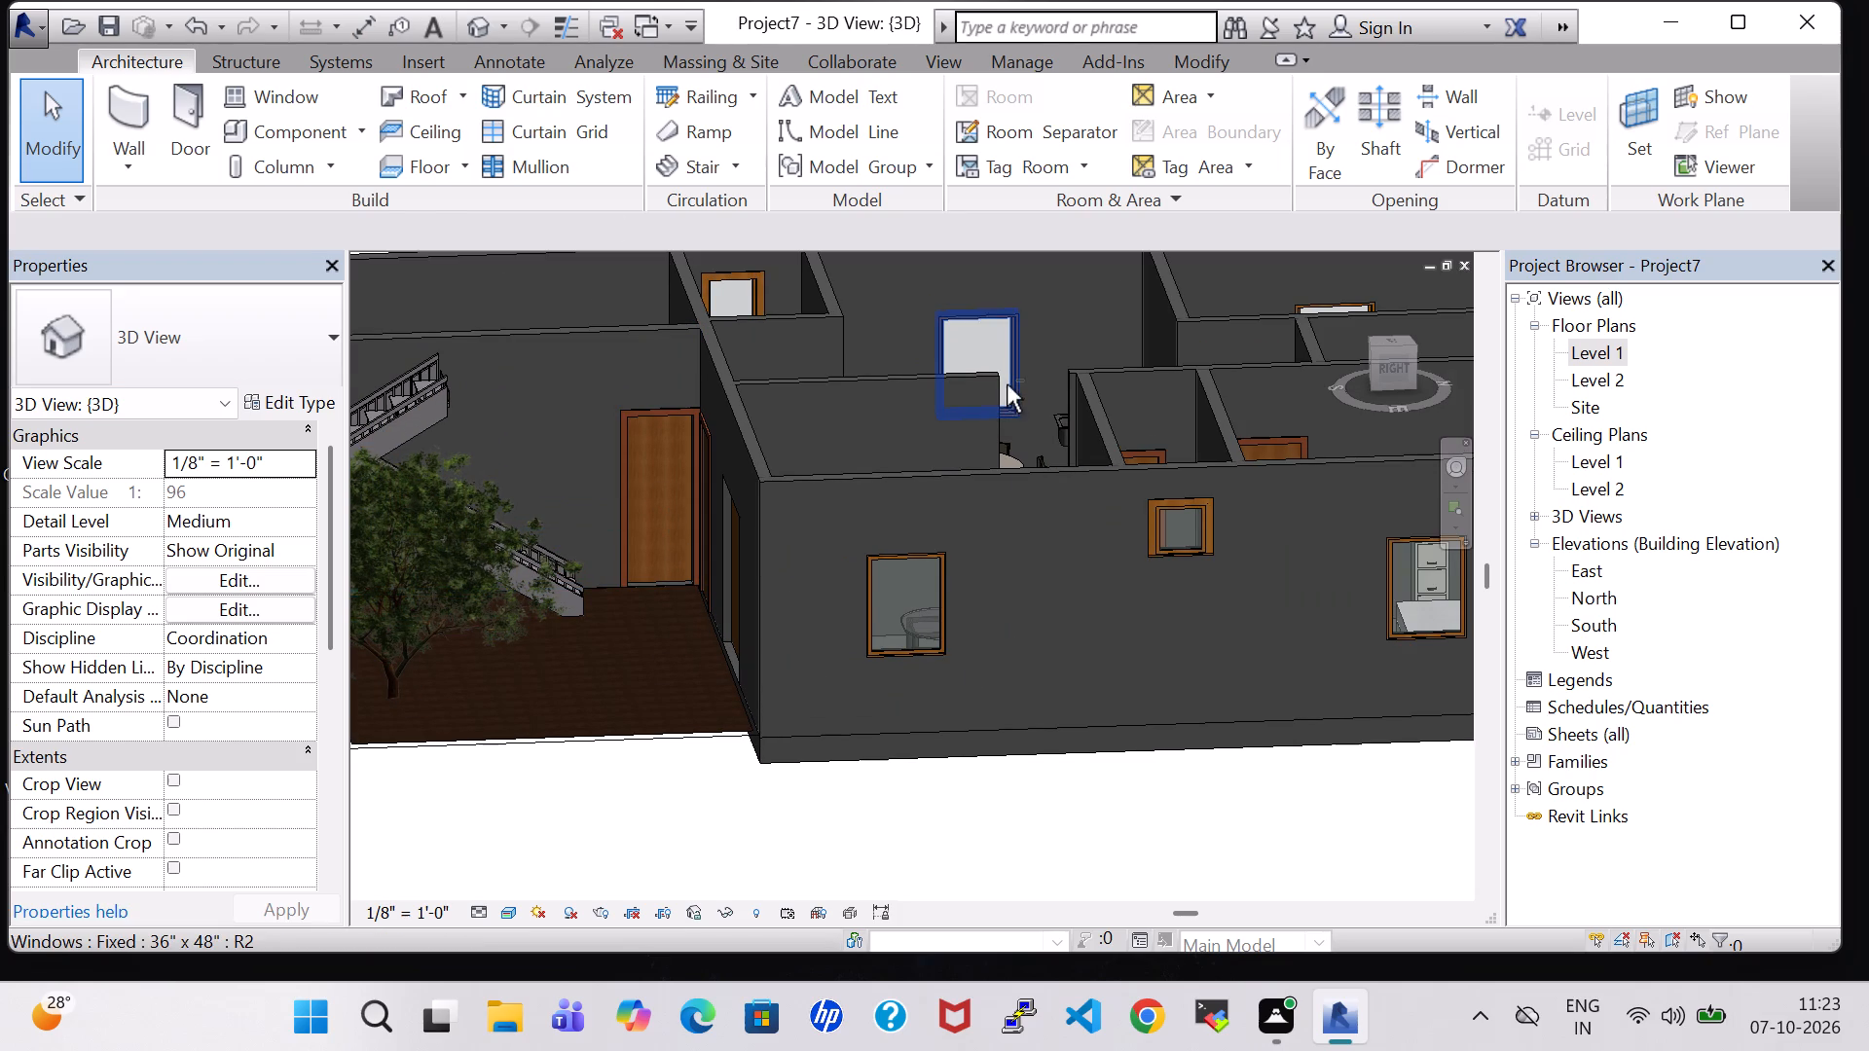
shift+scroll(1118, 366, up, 1)
Examine the furnished interior in the 3D view from several angles, including the living room, dining hall, bedrooms and bathrooms.
shift+middle_drag(1060, 296, 872, 534)
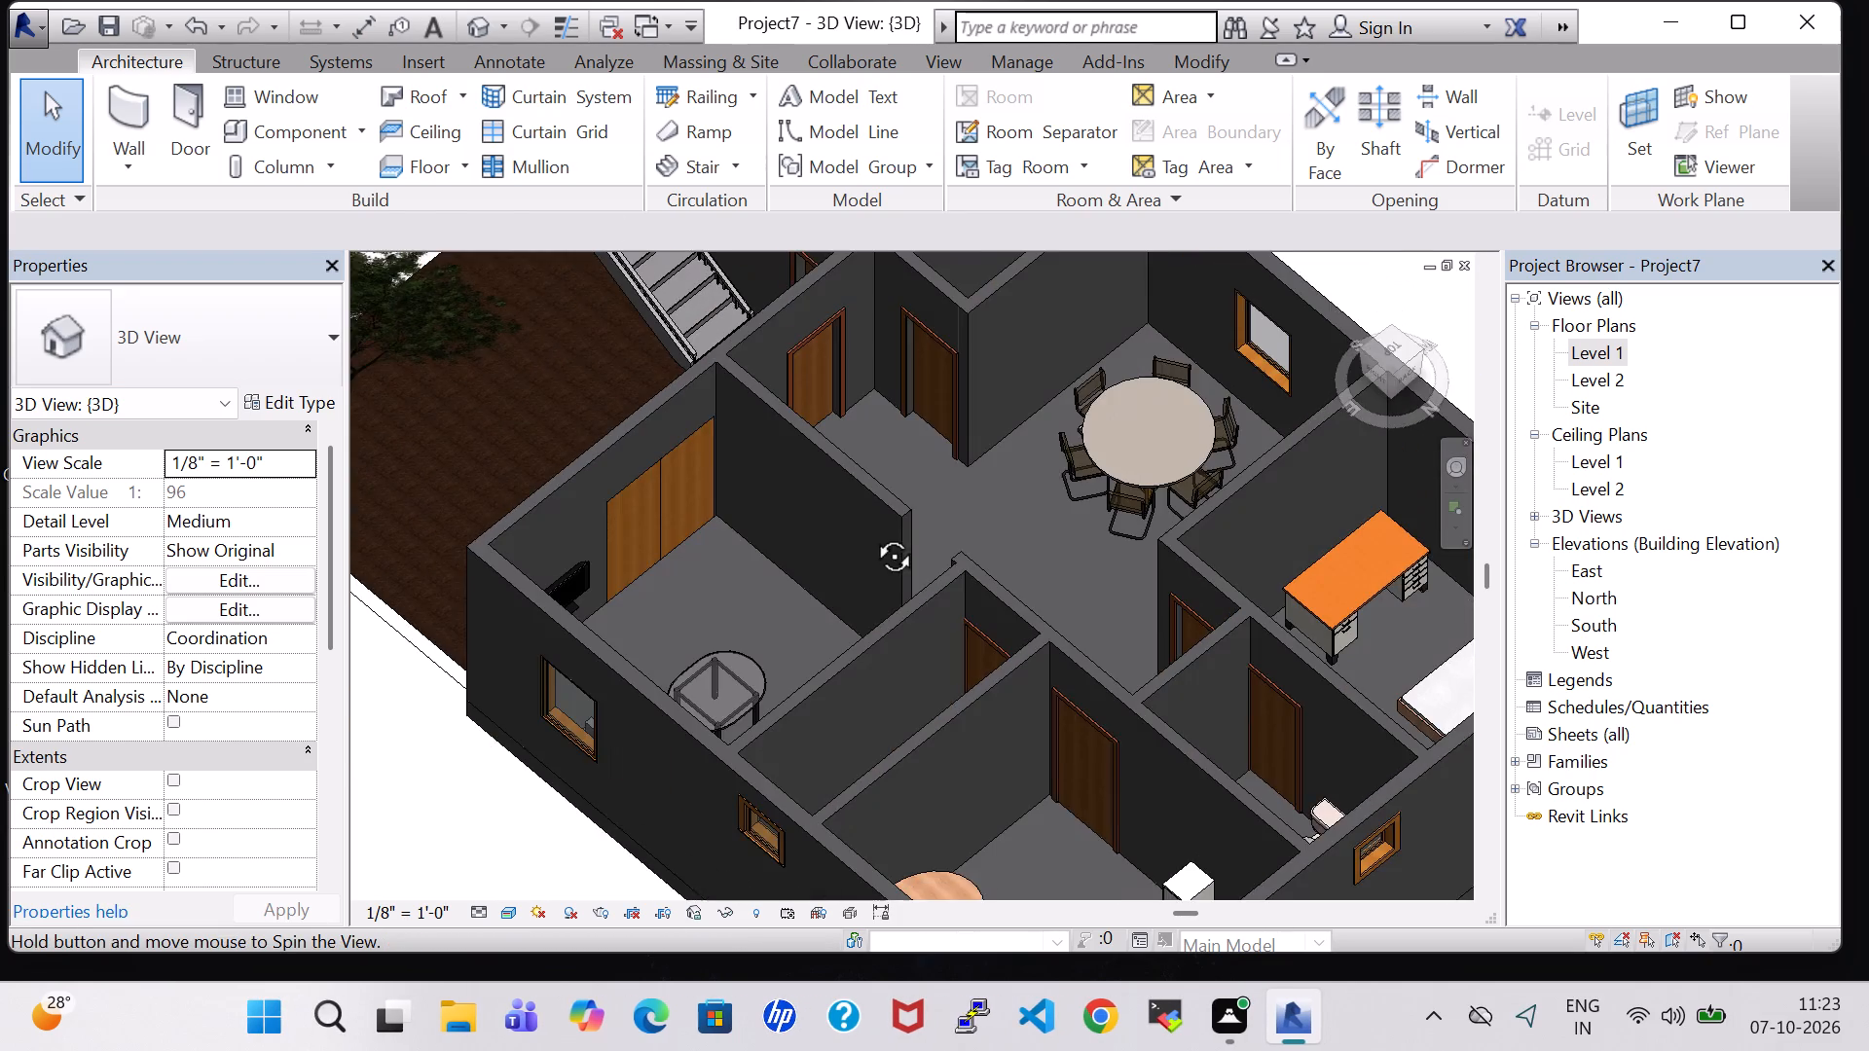
shift+middle_drag(872, 534, 864, 534)
shift+middle_drag(1006, 489, 827, 431)
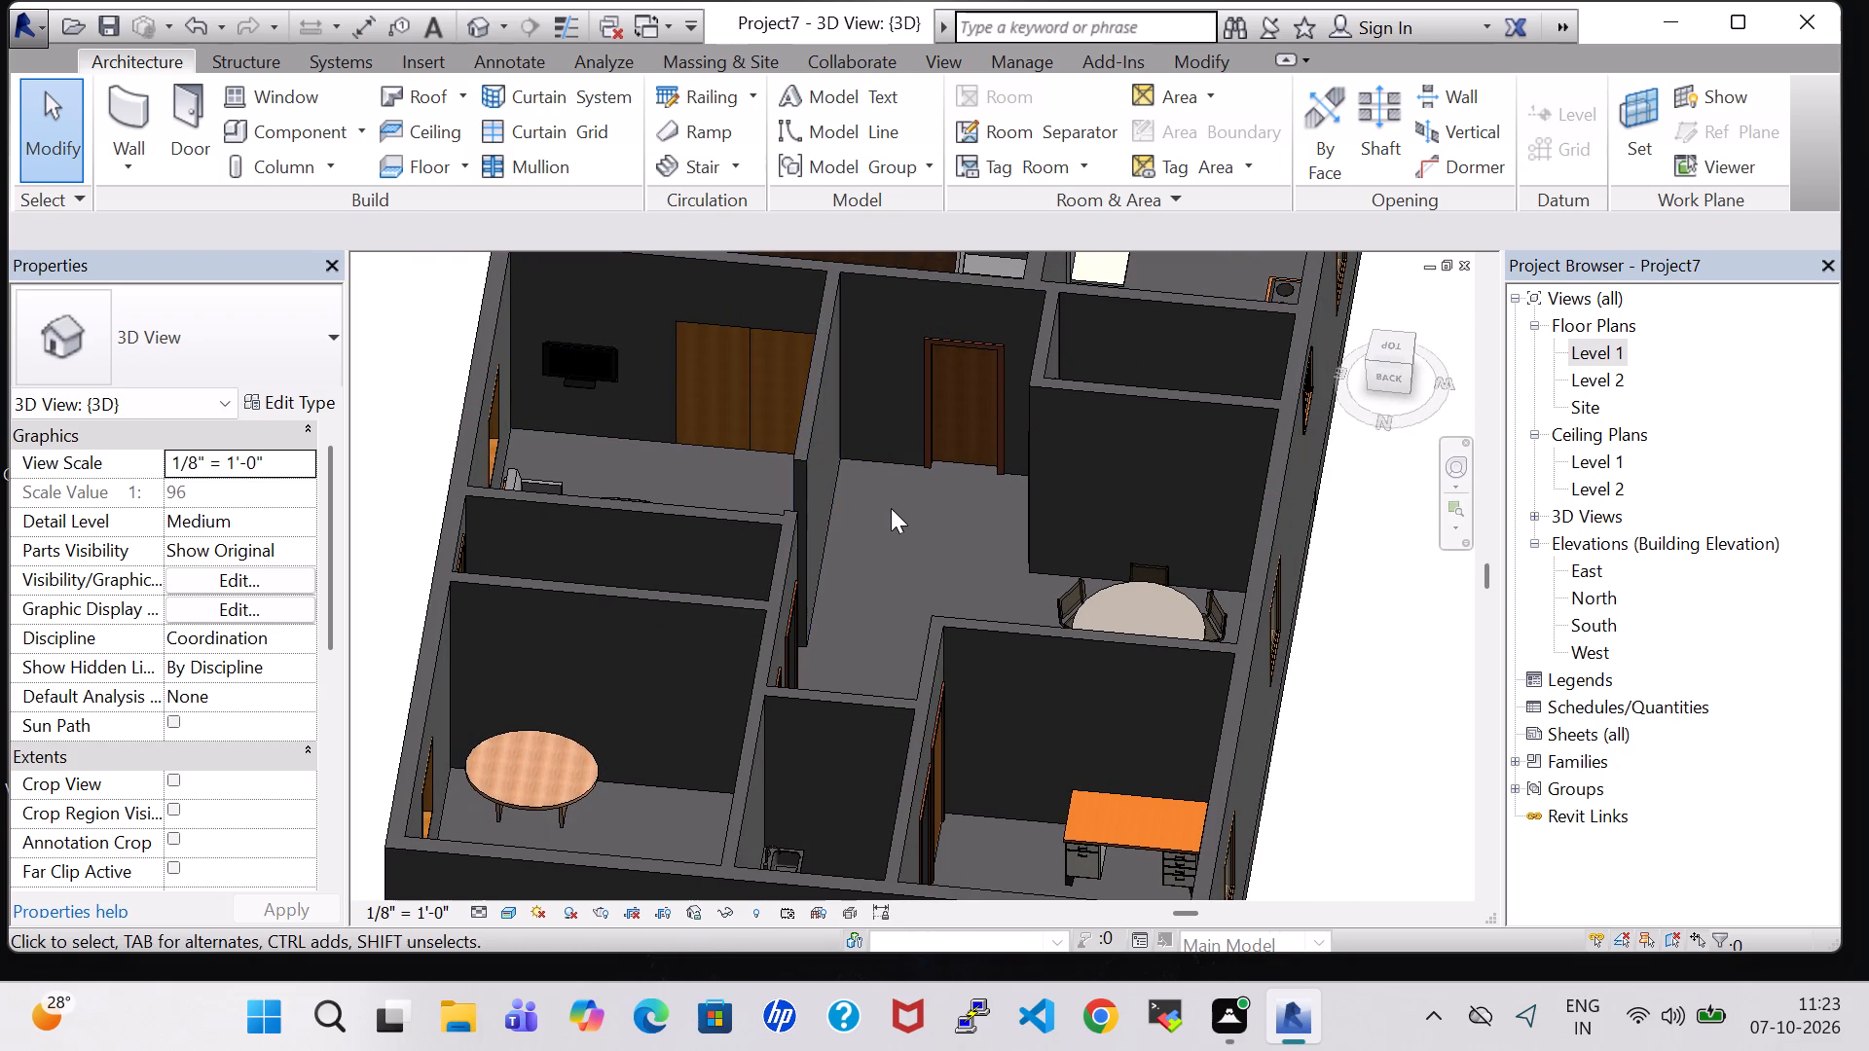
shift+middle_drag(893, 508, 675, 625)
shift+scroll(679, 625, up, 1)
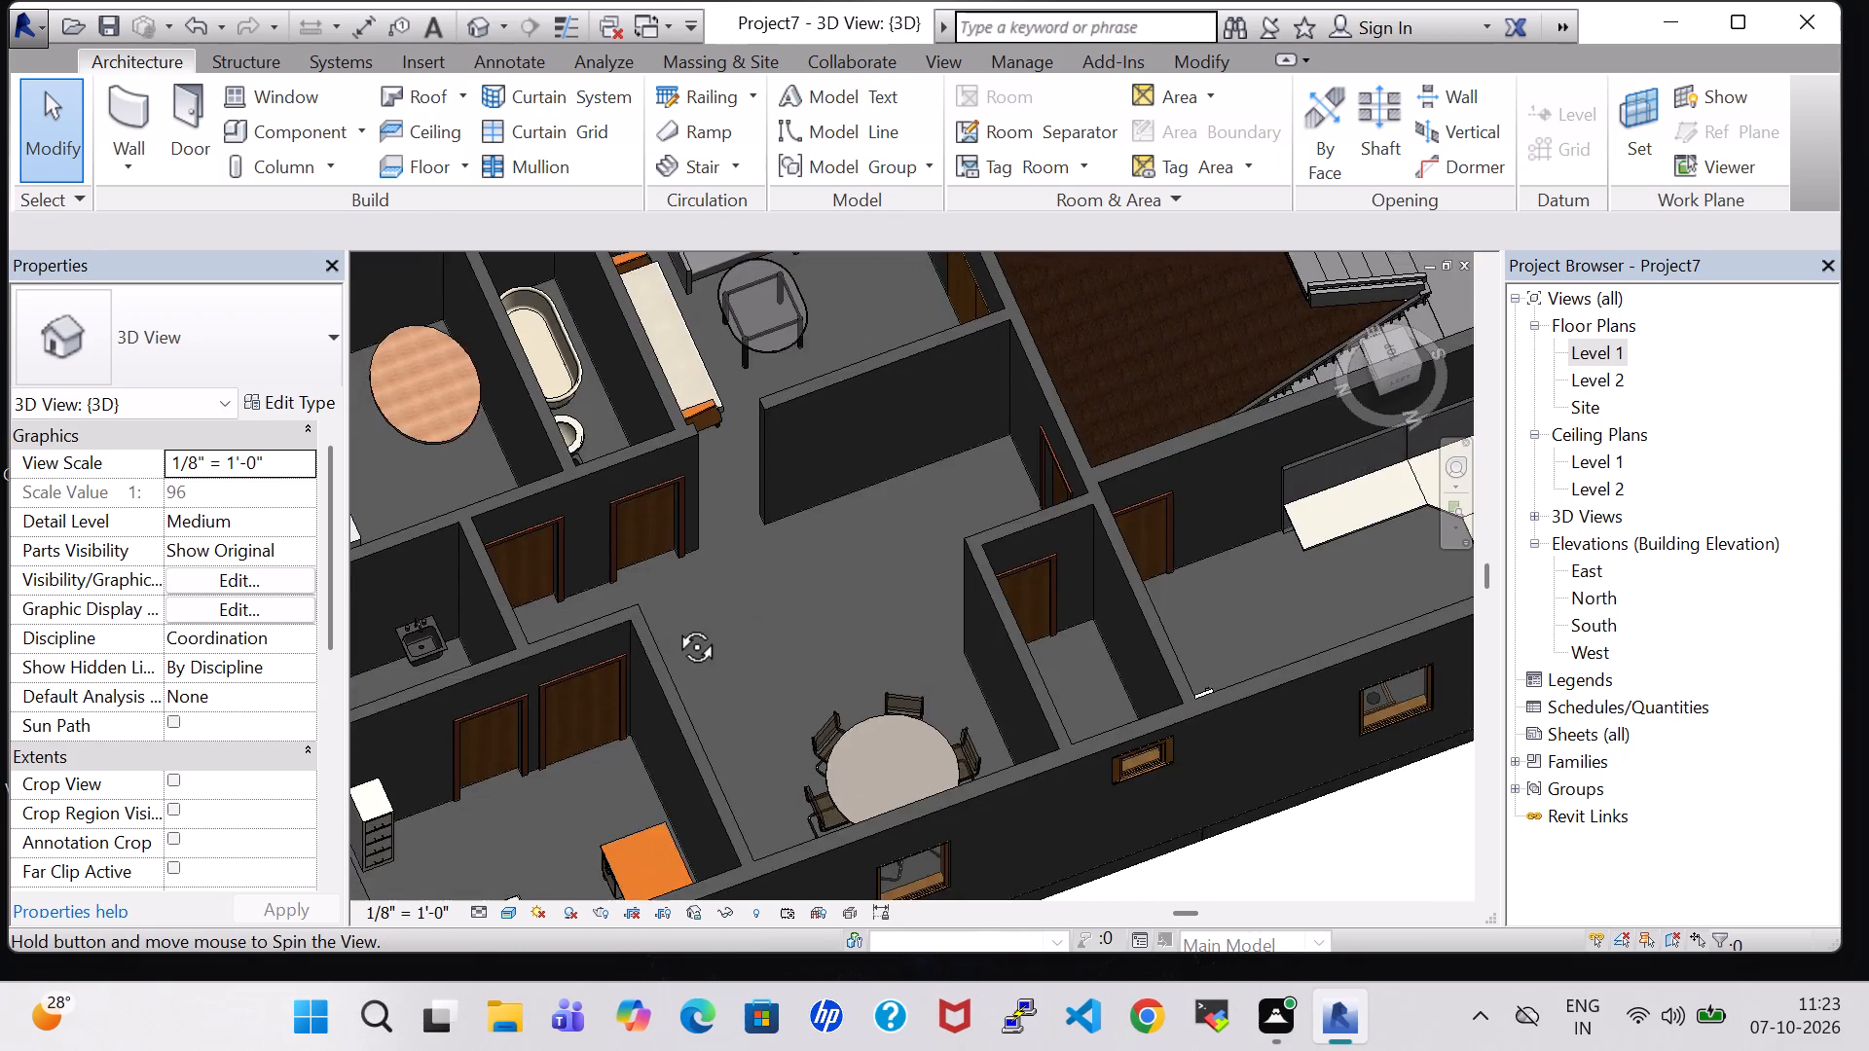
shift+middle_drag(675, 625, 617, 451)
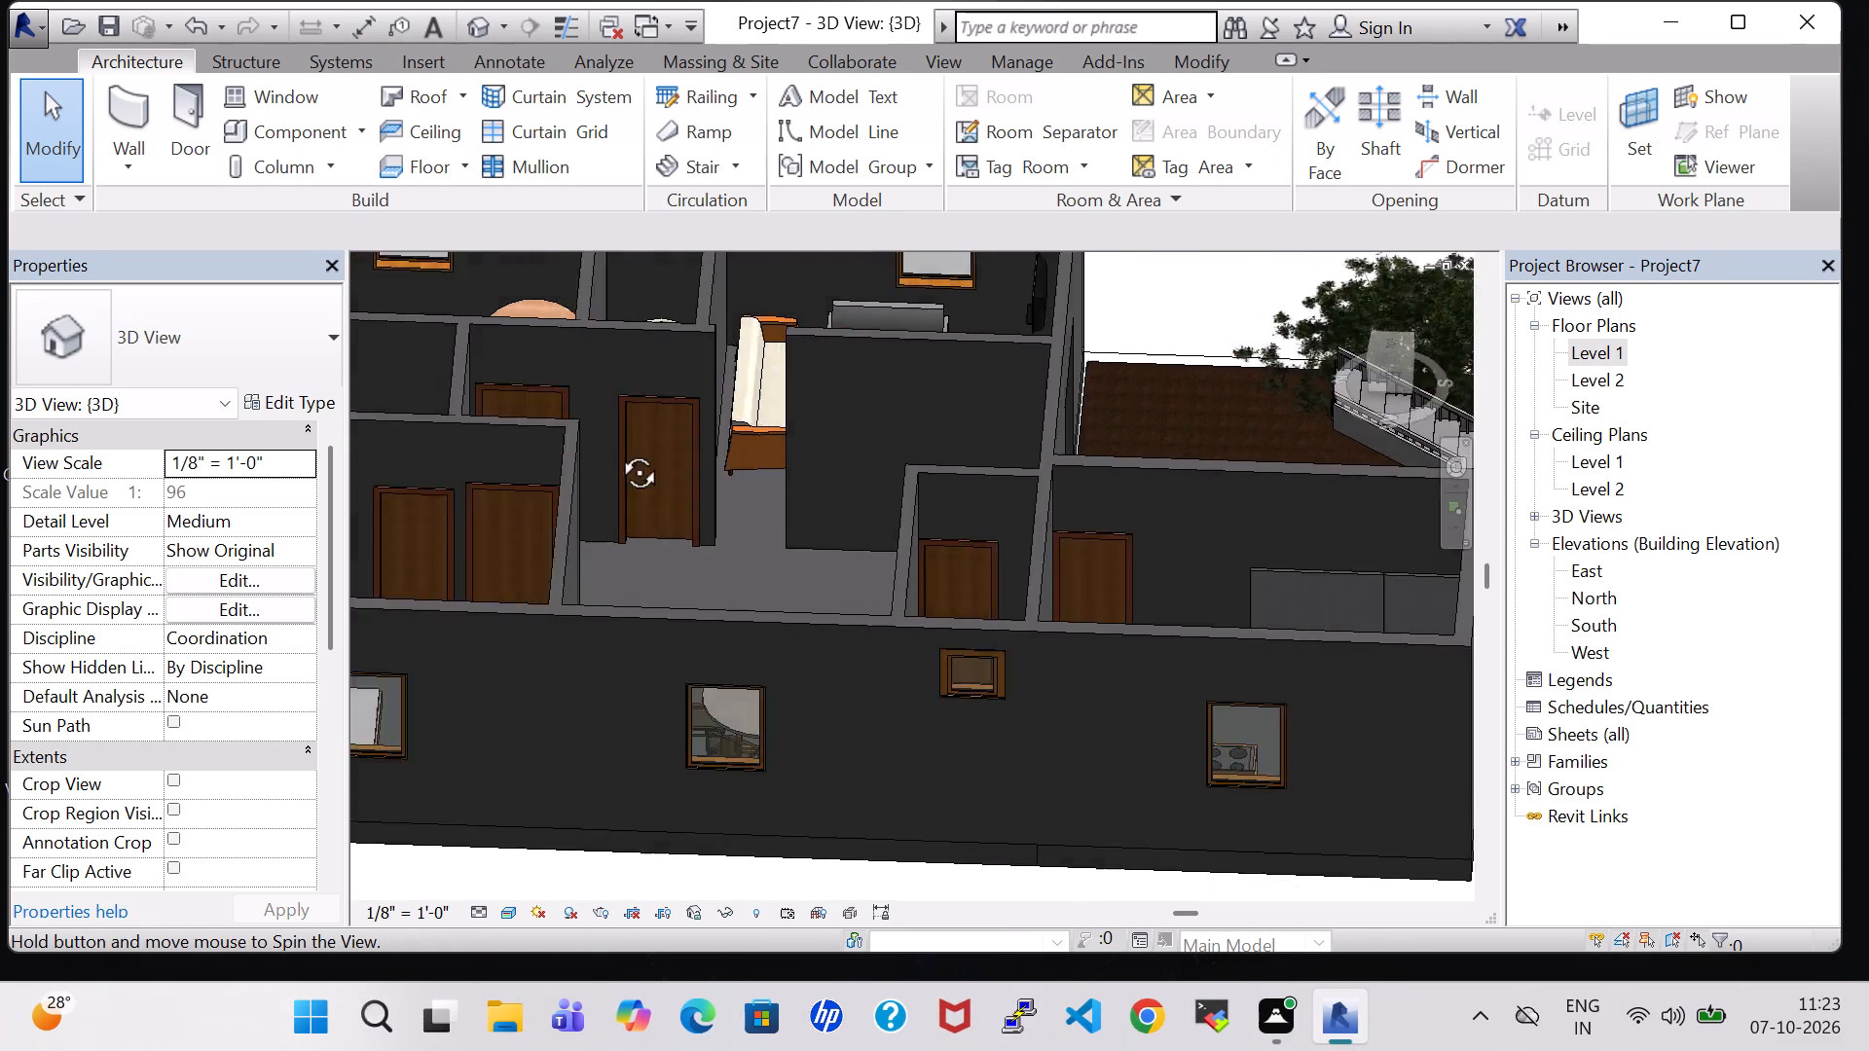
shift+middle_drag(617, 451, 885, 438)
shift+middle_drag(1031, 440, 1061, 447)
shift+middle_click(1061, 447)
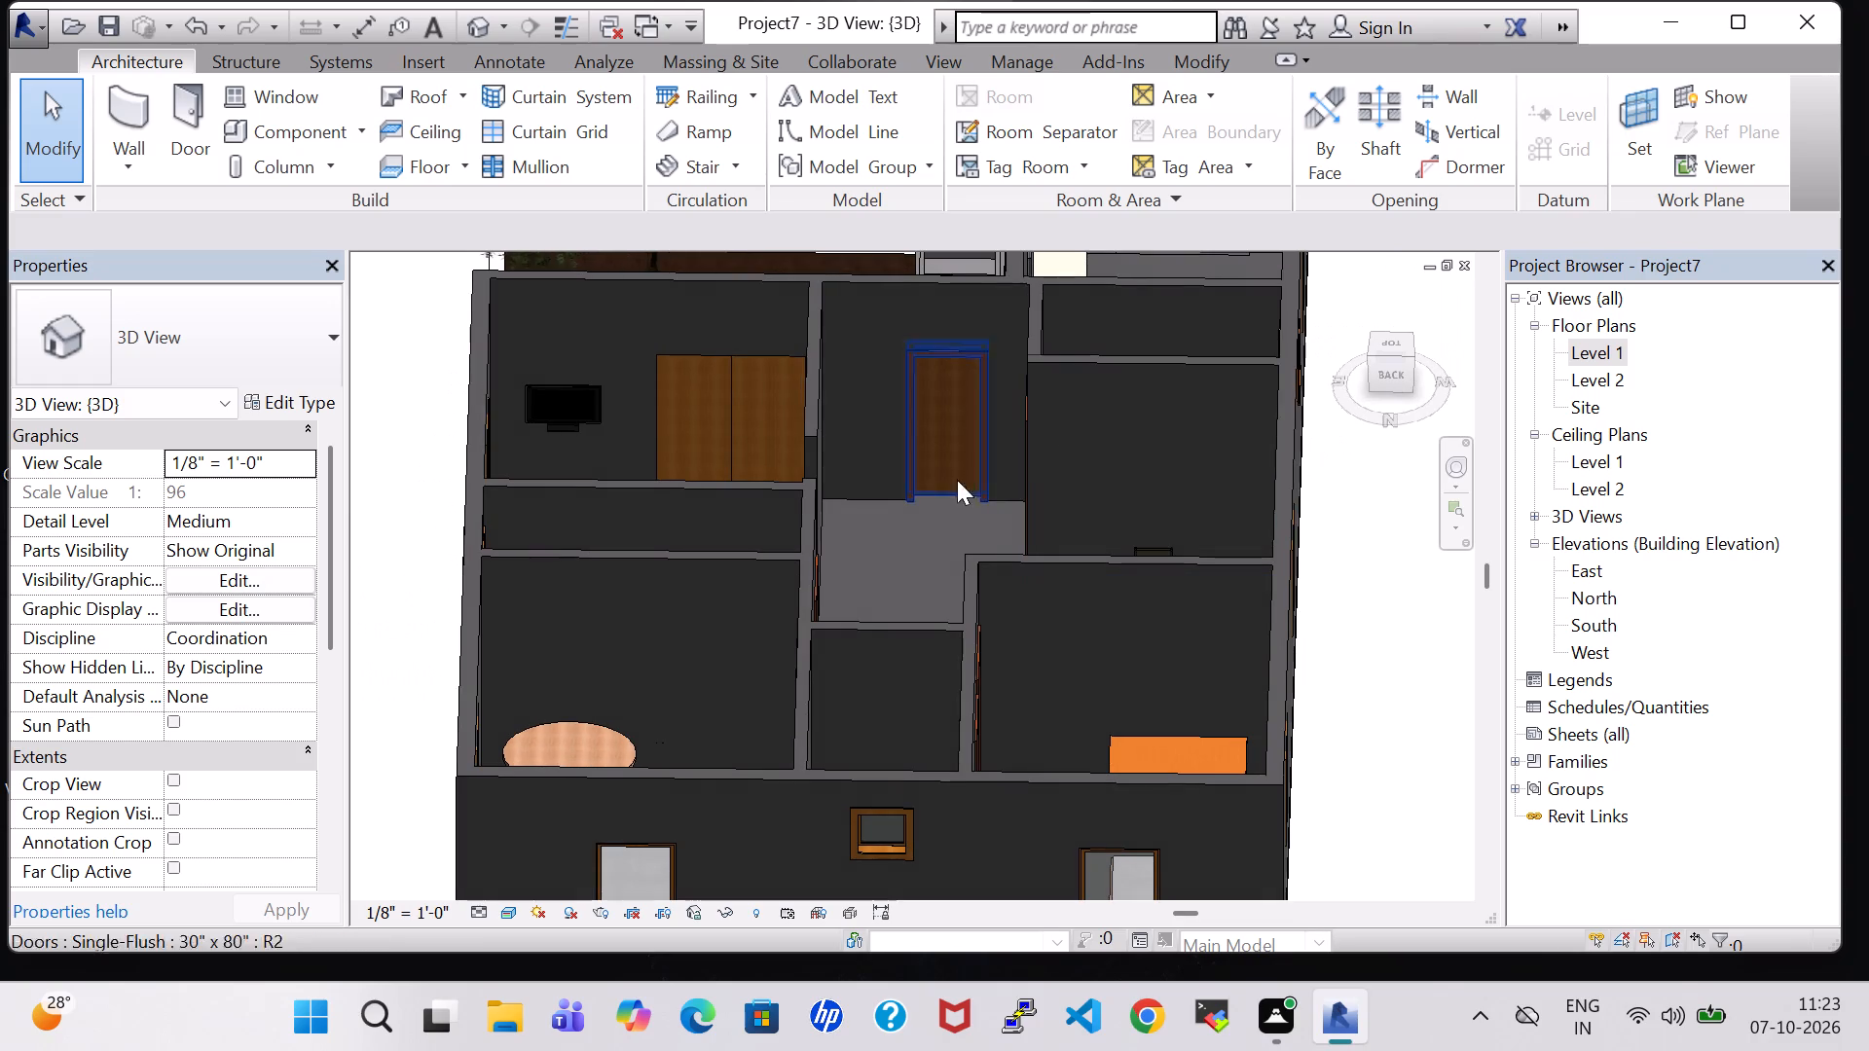
shift+middle_drag(910, 538, 1232, 561)
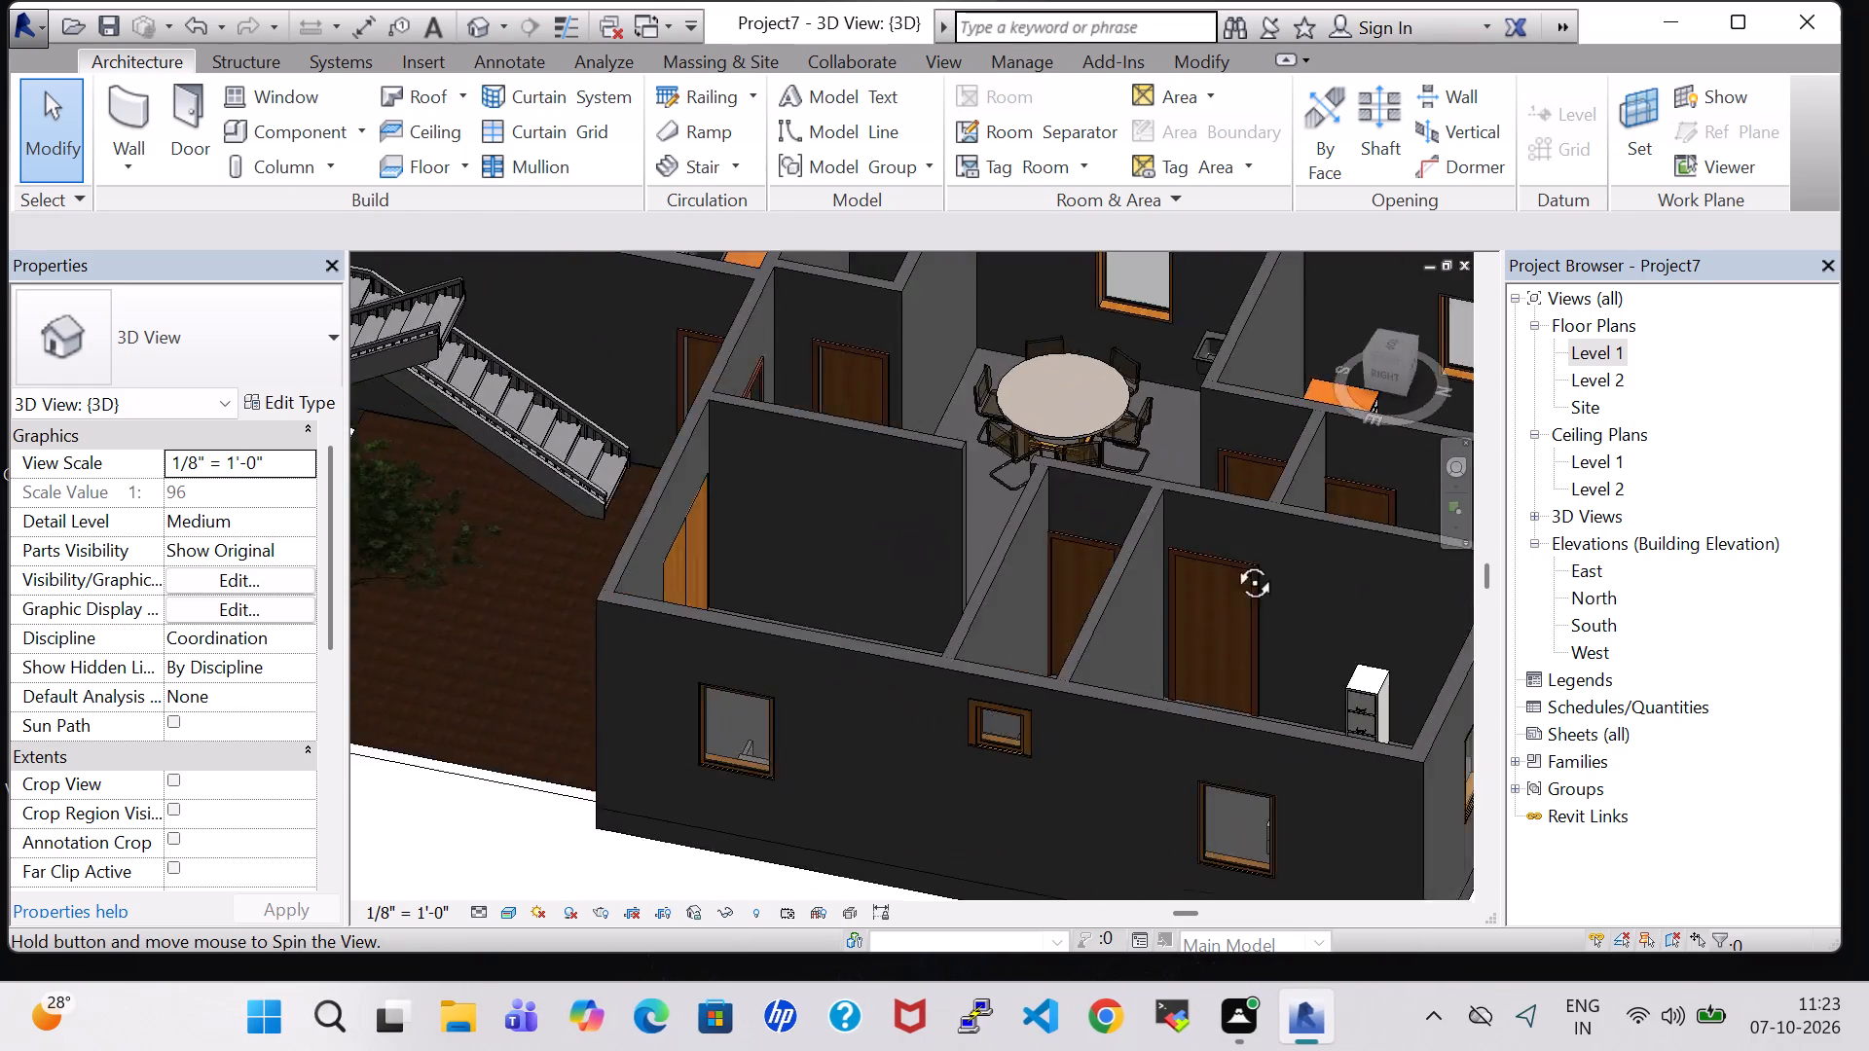
shift+middle_drag(1232, 561, 1265, 561)
shift+scroll(1265, 561, up, 1)
shift+middle_drag(1092, 360, 1158, 585)
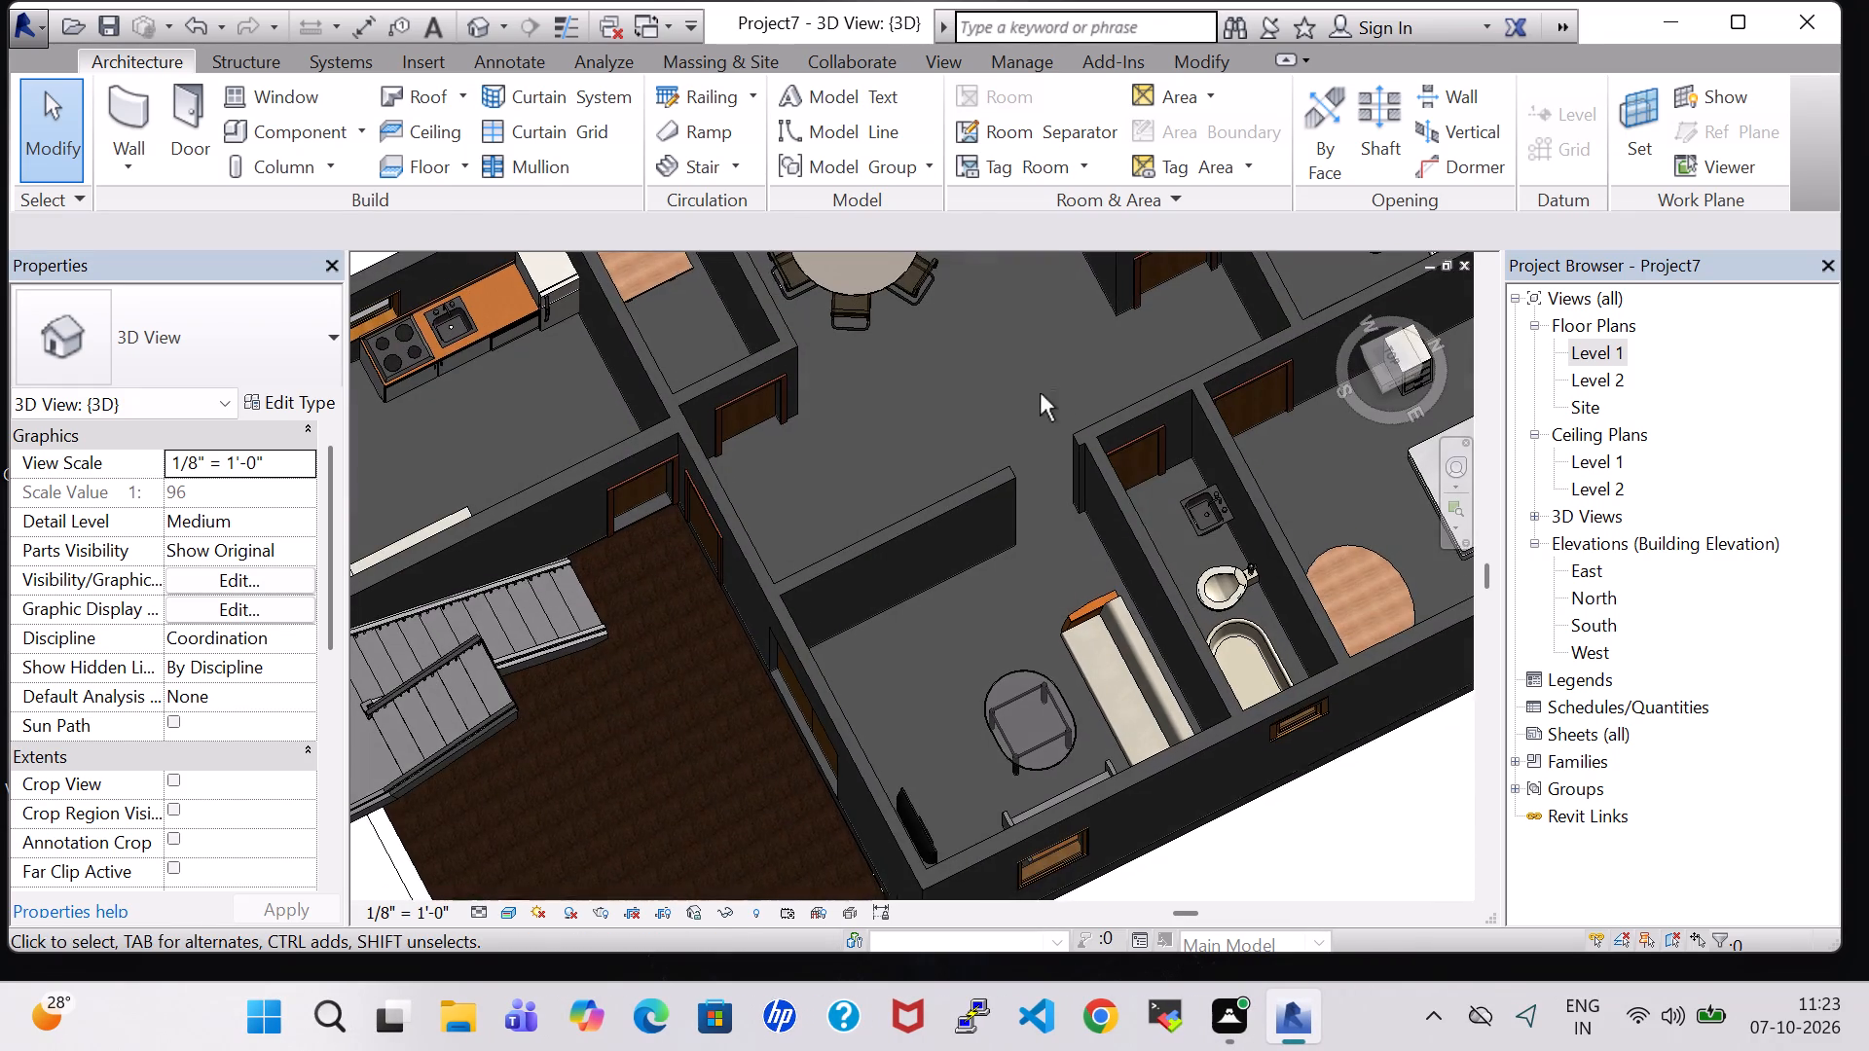
Examine the furnished kitchen, dining hall, bedrooms and bathrooms of the roofless house in the 3D view from several angles.
middle_drag(934, 400, 982, 539)
scroll(934, 400, up, 1)
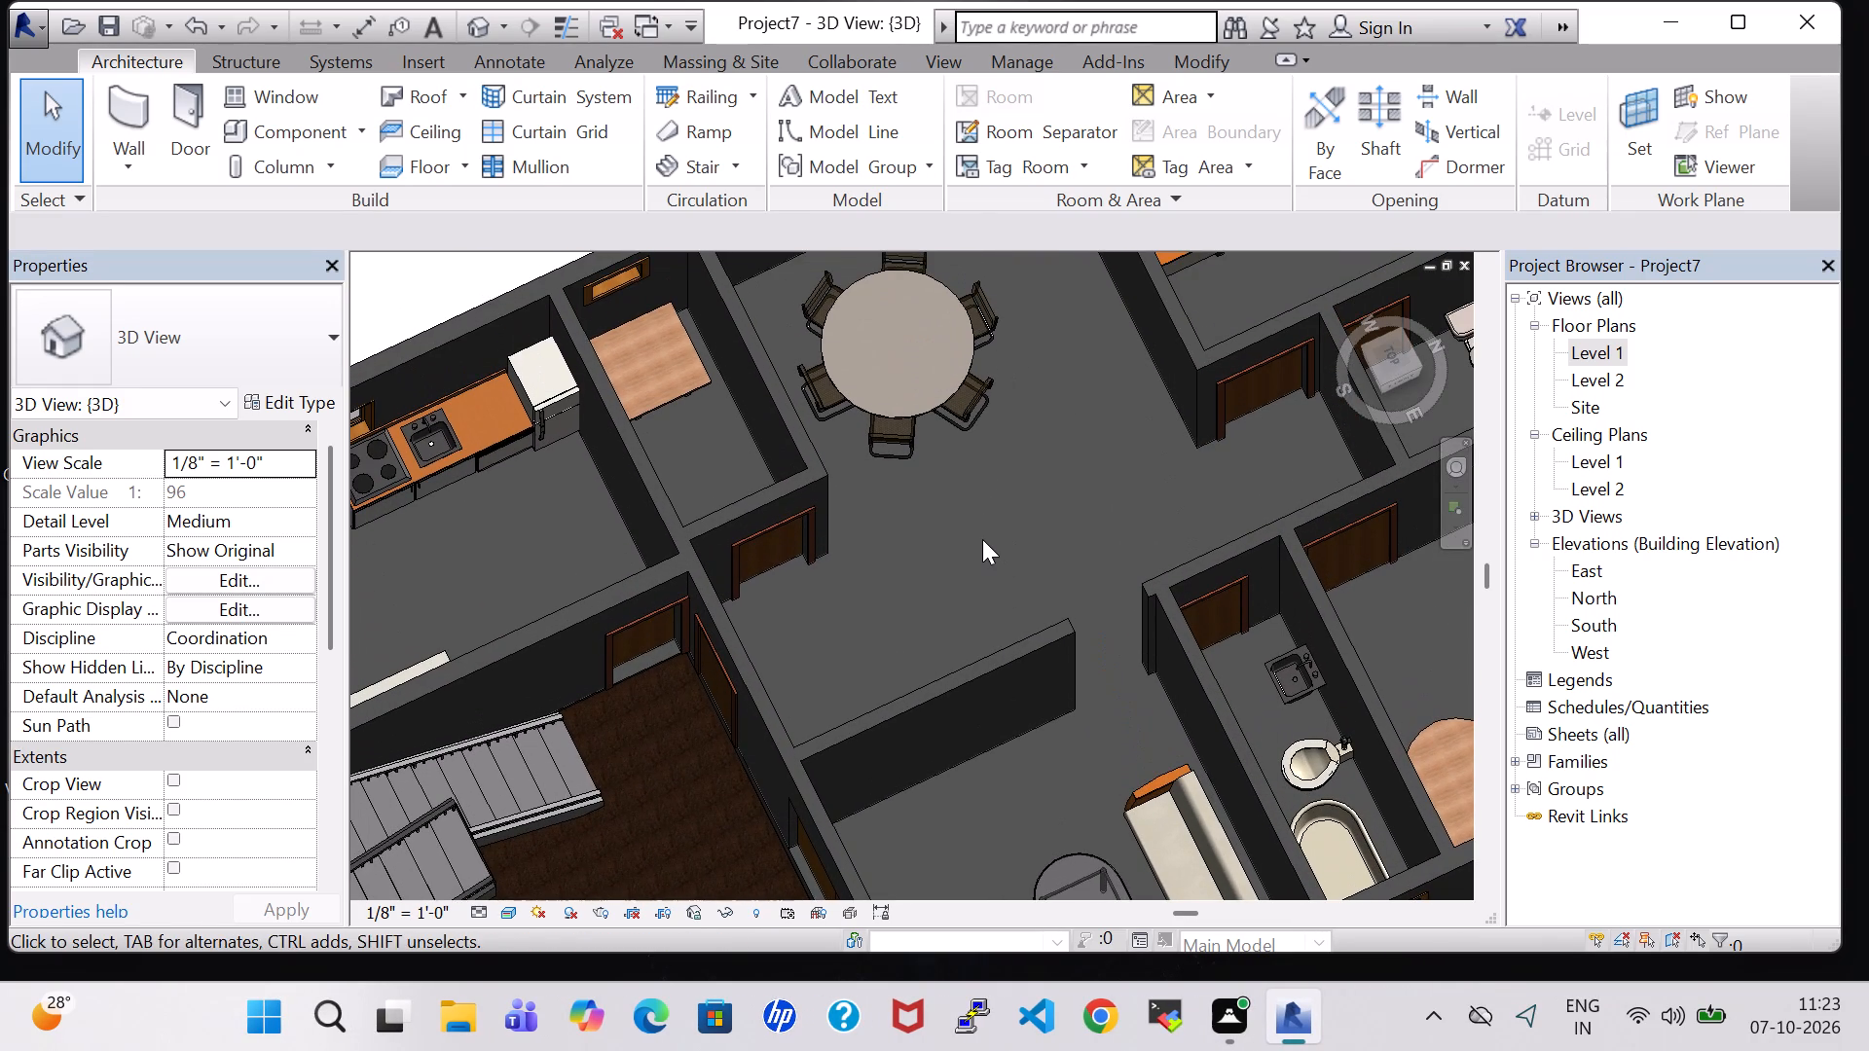
scroll(982, 539, down, 2)
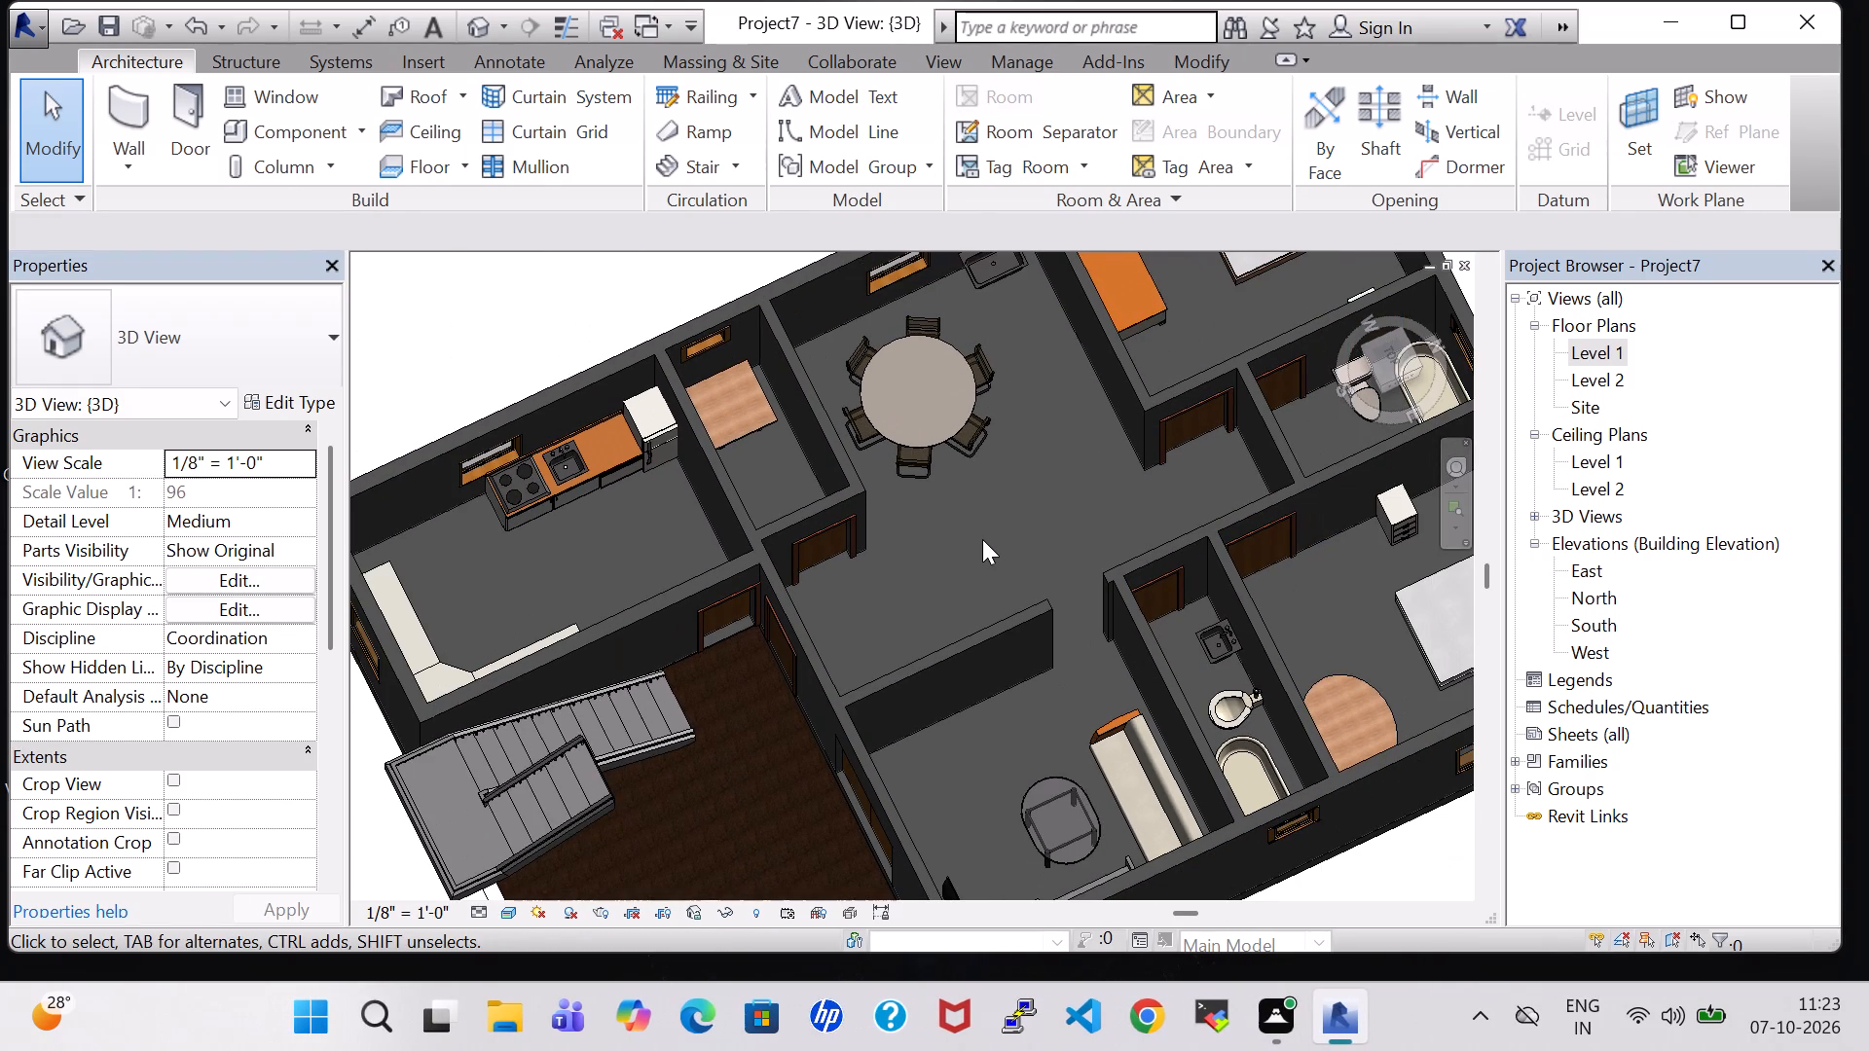
shift+middle_drag(982, 539, 929, 528)
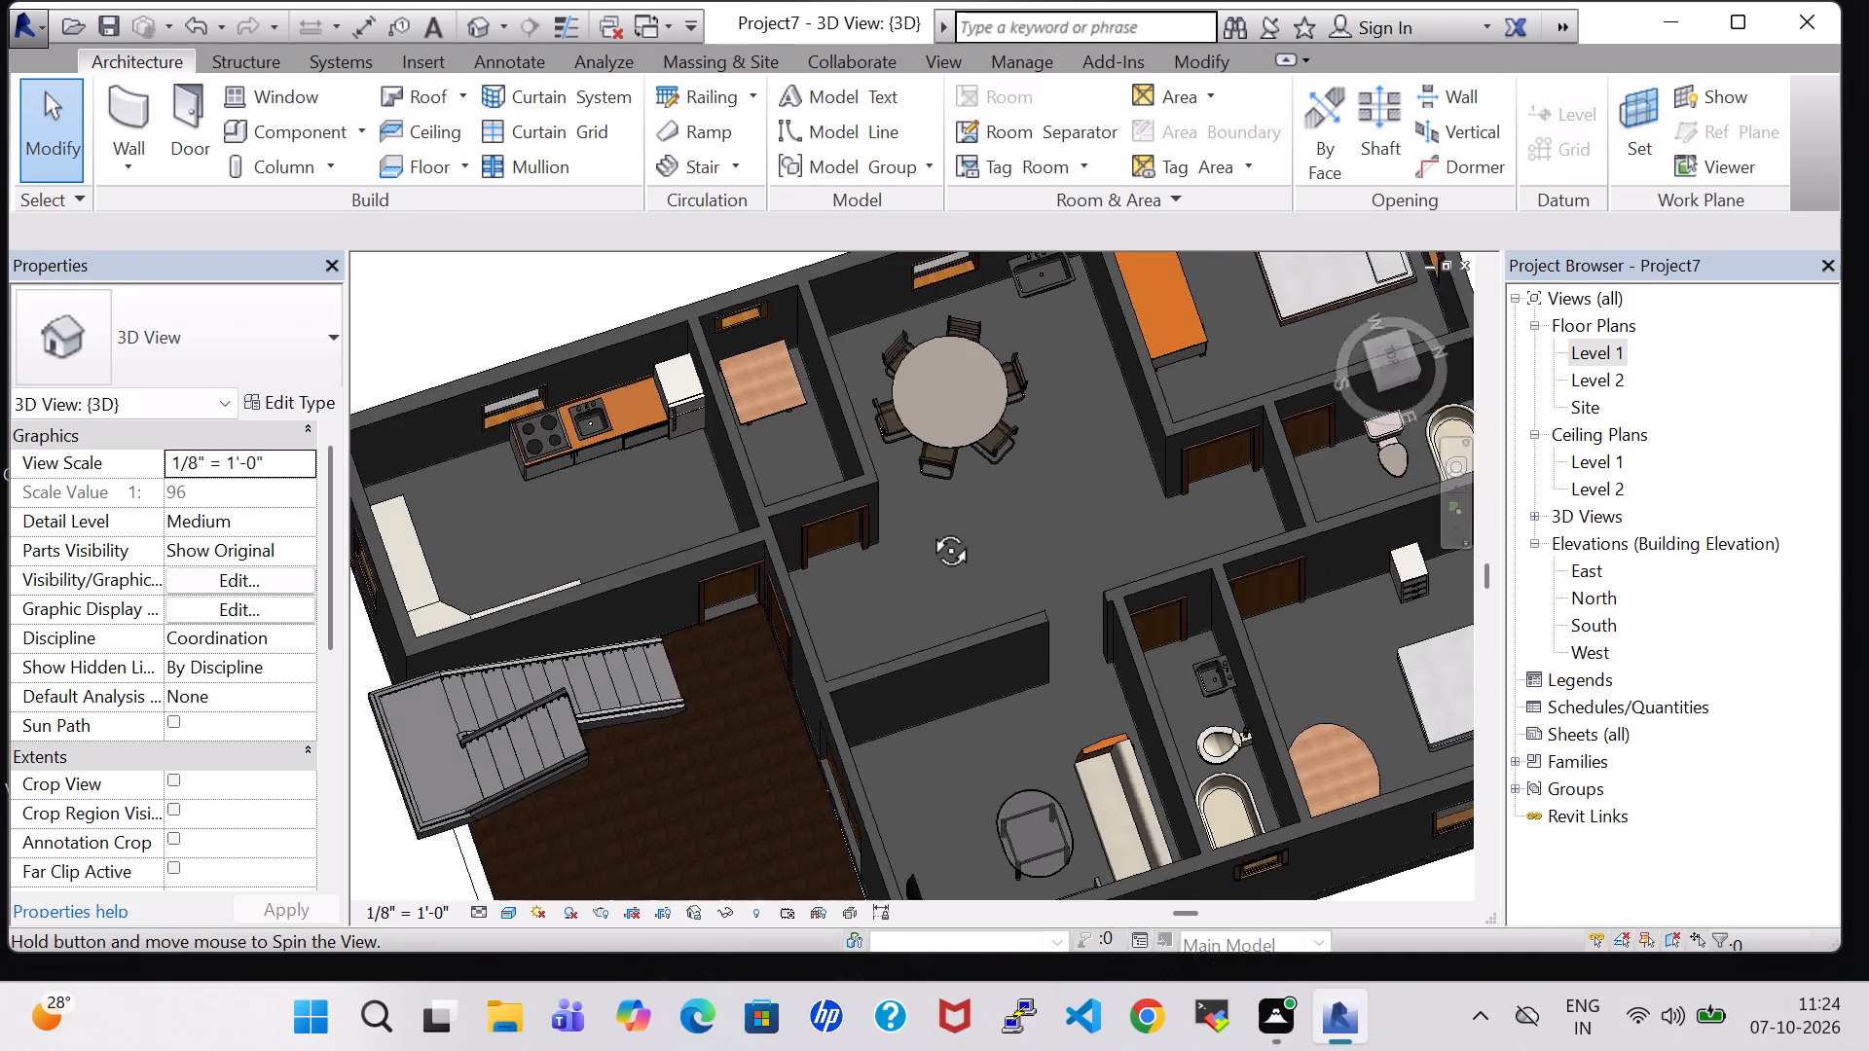
shift+middle_drag(929, 528, 903, 493)
shift+middle_drag(1096, 470, 1032, 472)
shift+scroll(1034, 472, up, 1)
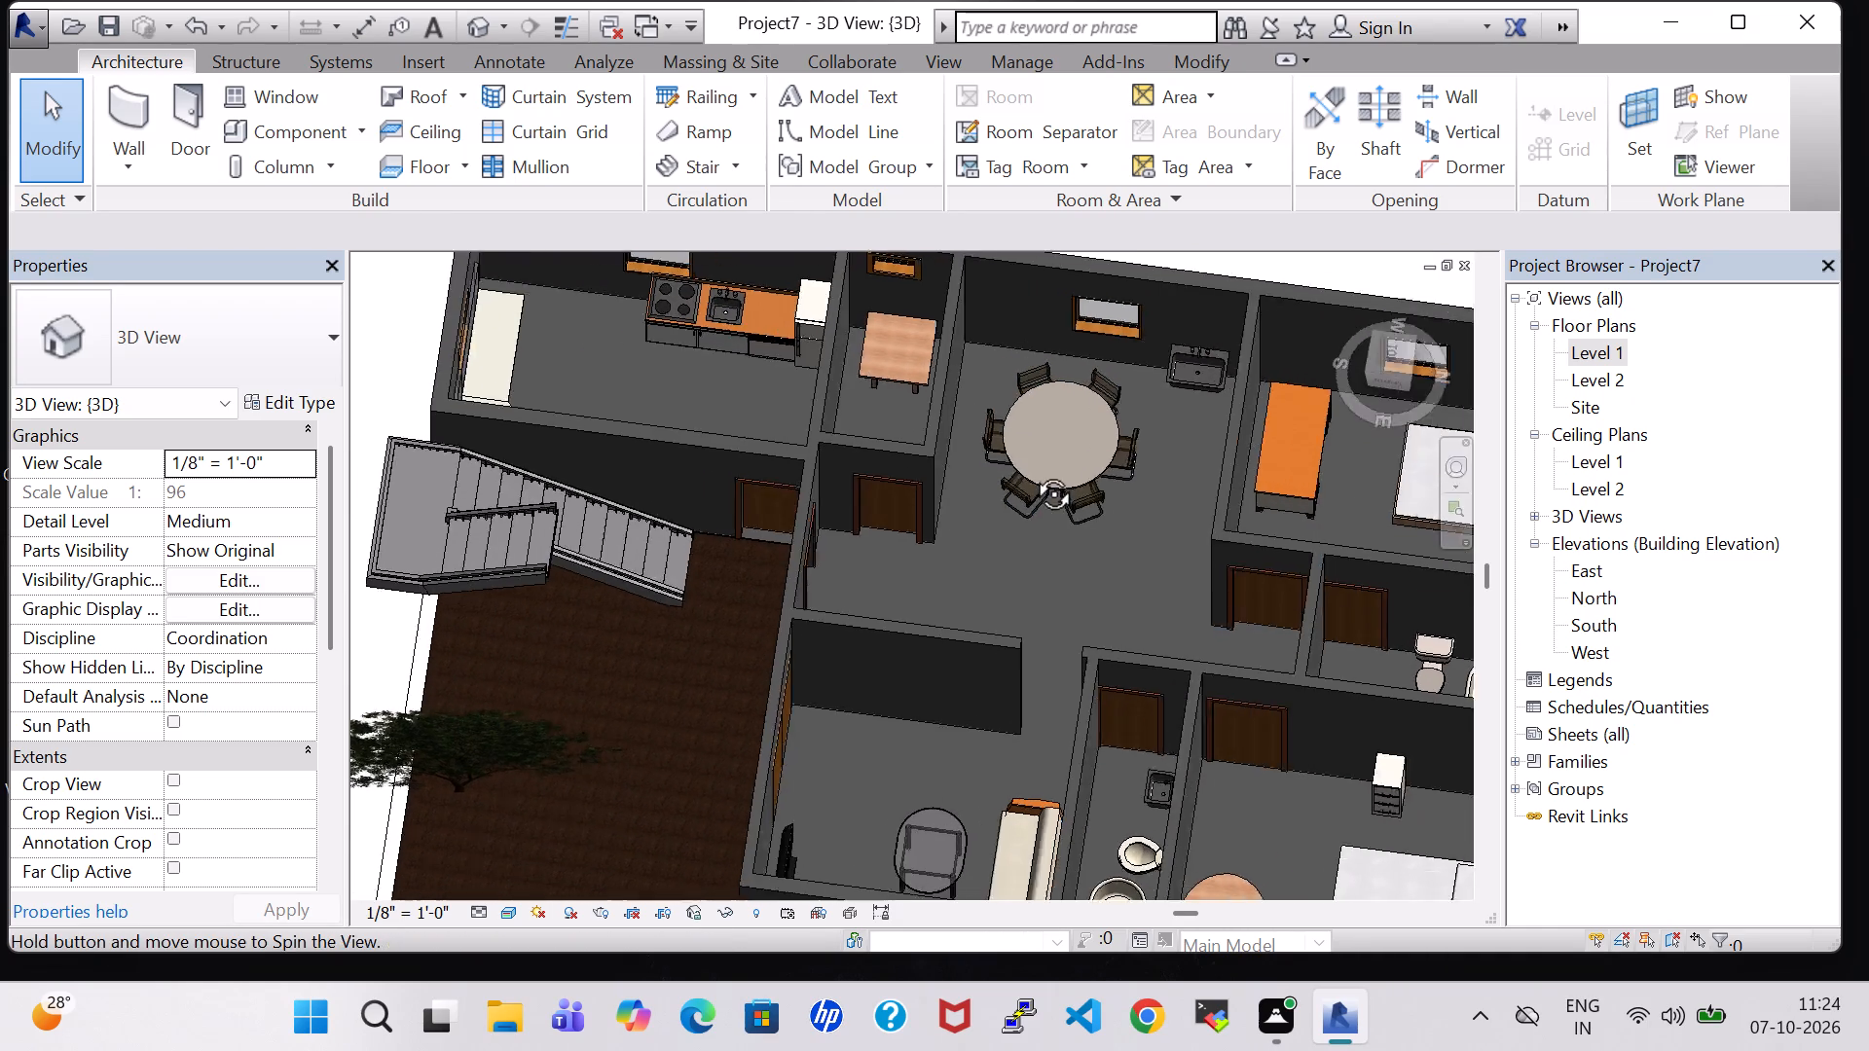
shift+middle_drag(1032, 472, 1017, 472)
middle_drag(1389, 527, 978, 466)
shift+scroll(1002, 433, up, 1)
shift+middle_drag(1002, 433, 1067, 447)
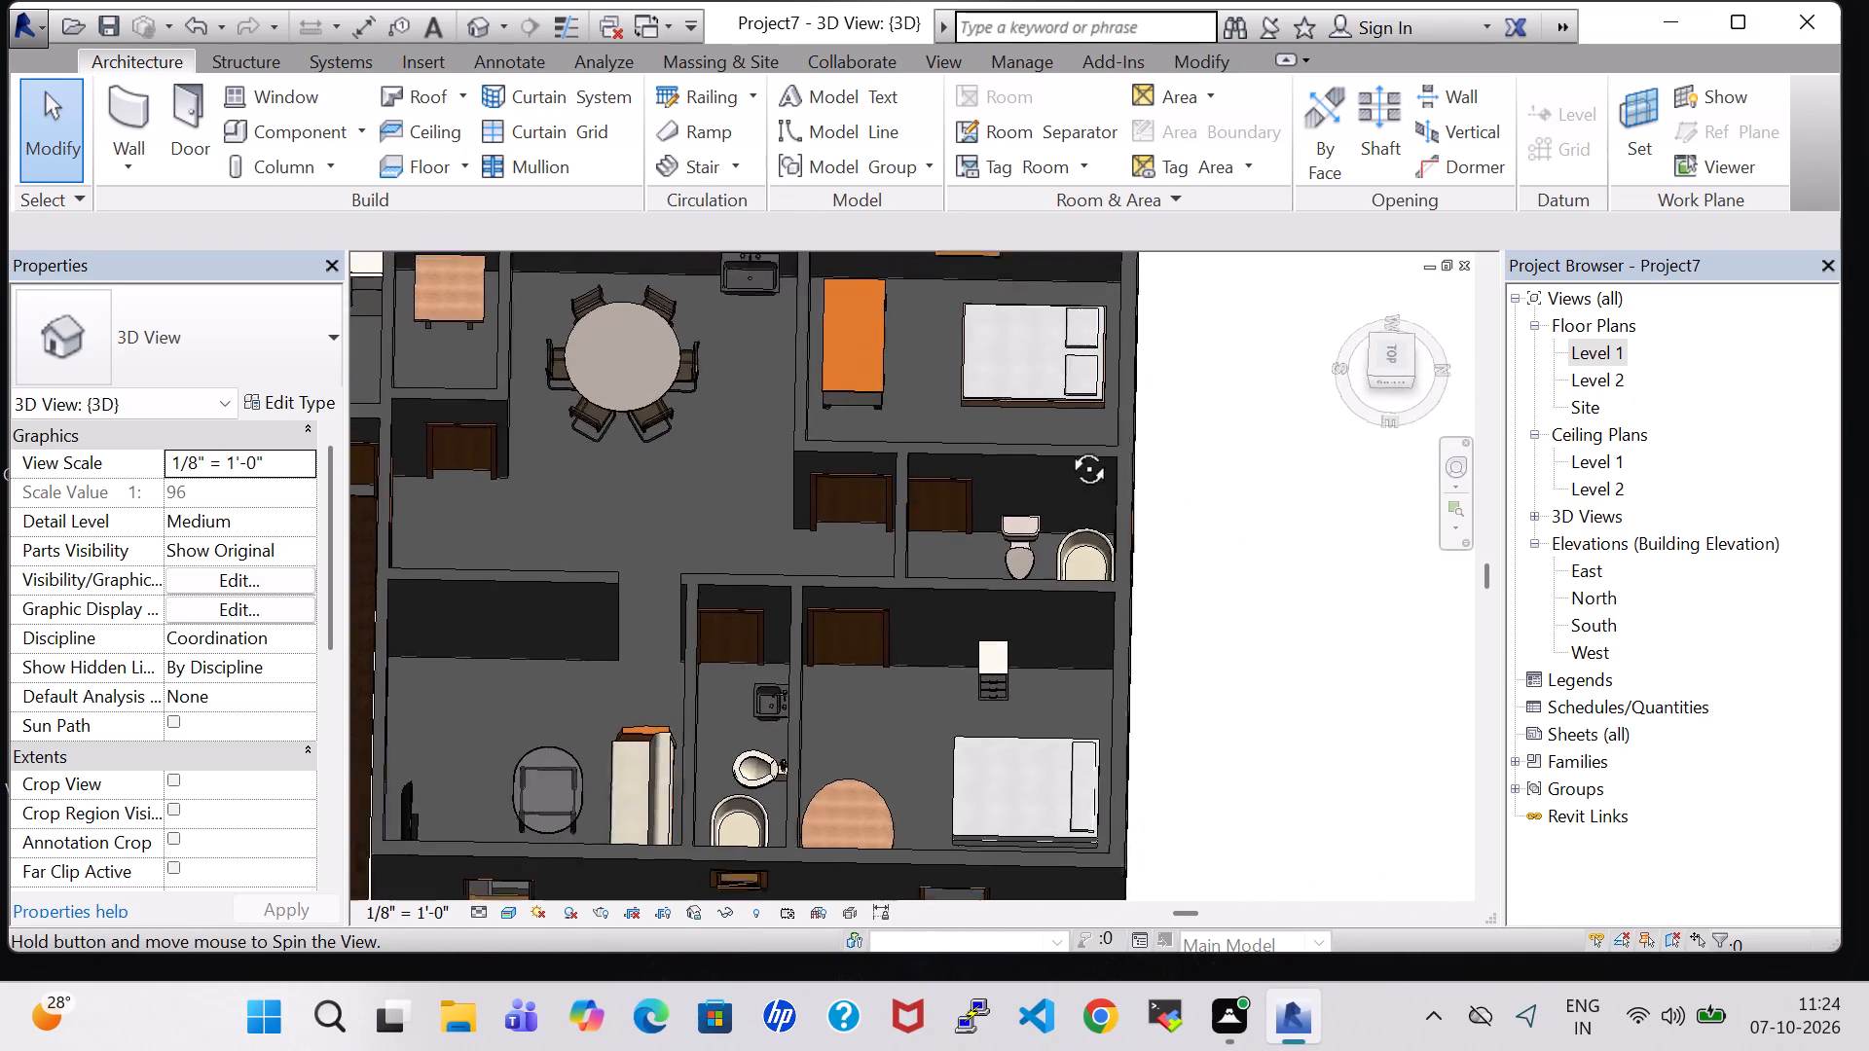
shift+middle_drag(1067, 447, 1200, 277)
shift+middle_click(1257, 285)
shift+middle_drag(1278, 293, 1287, 297)
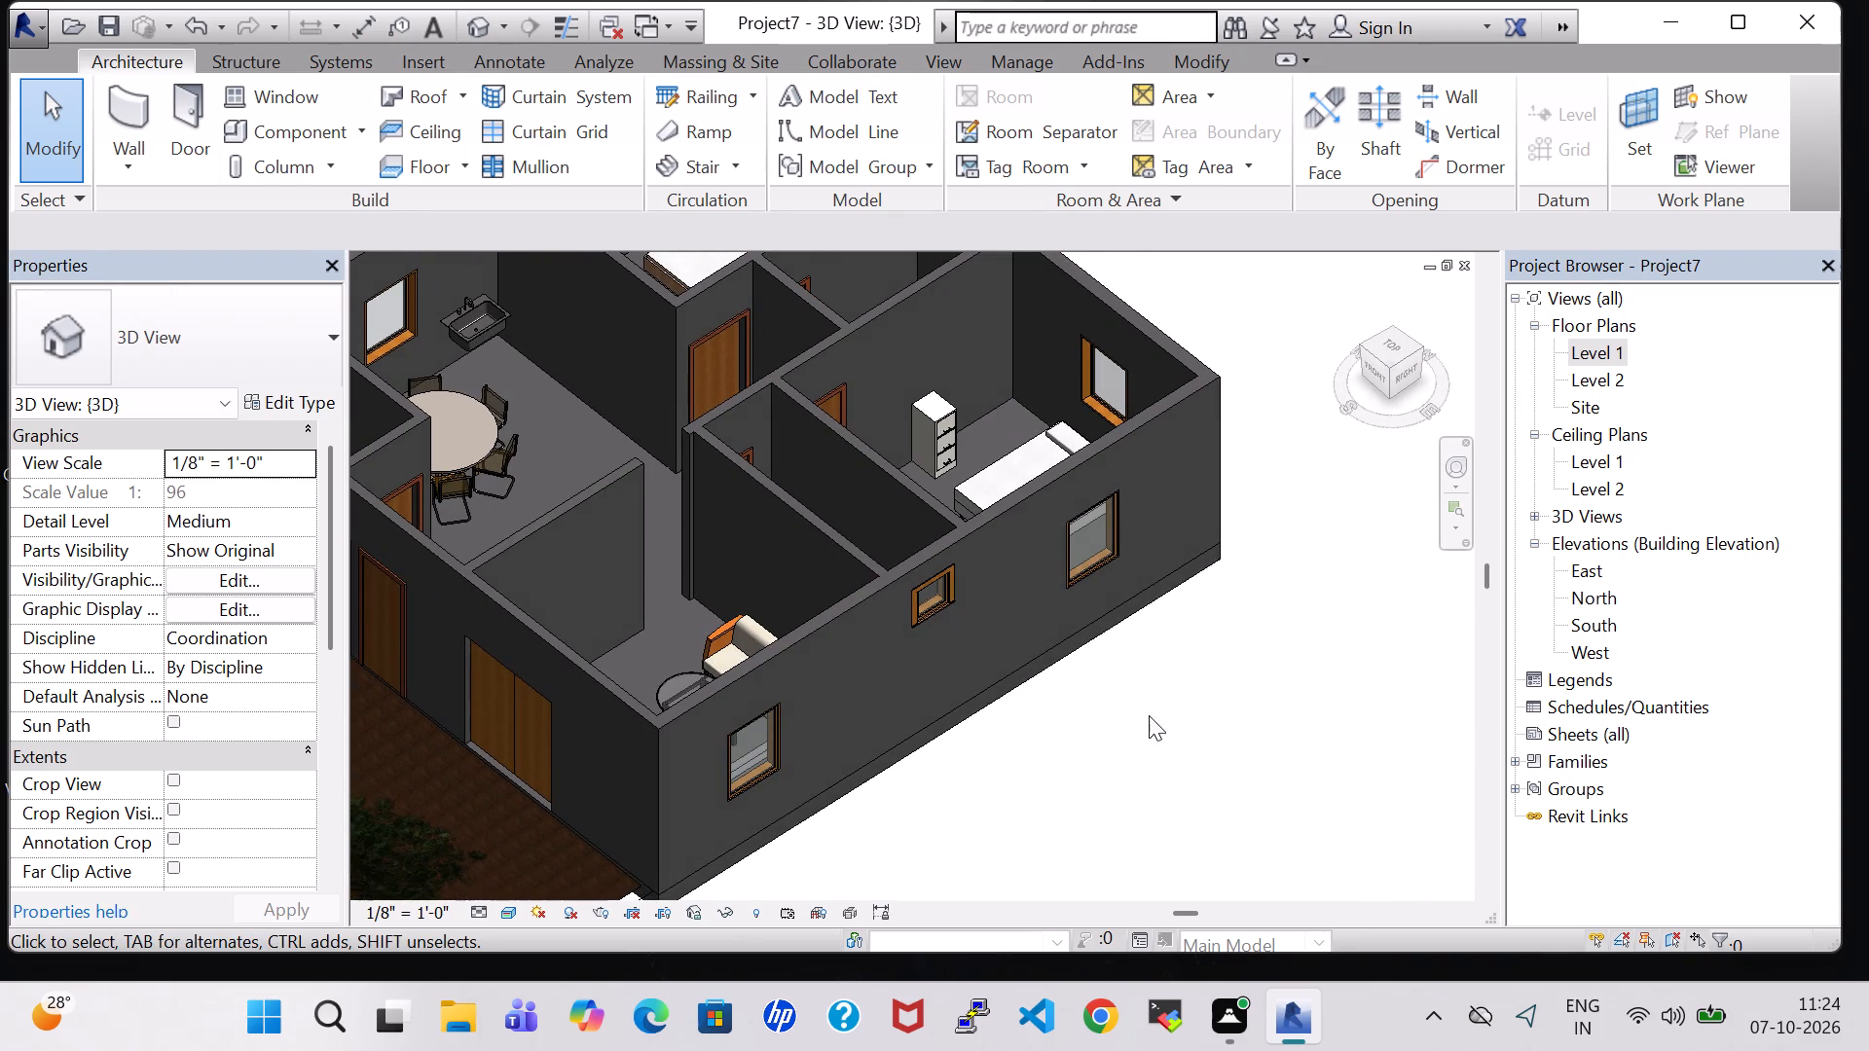
Examine the exterior side wall, living room, front court staircase and tree, and the whole room layout from above and the front.
middle_drag(1142, 750, 1315, 711)
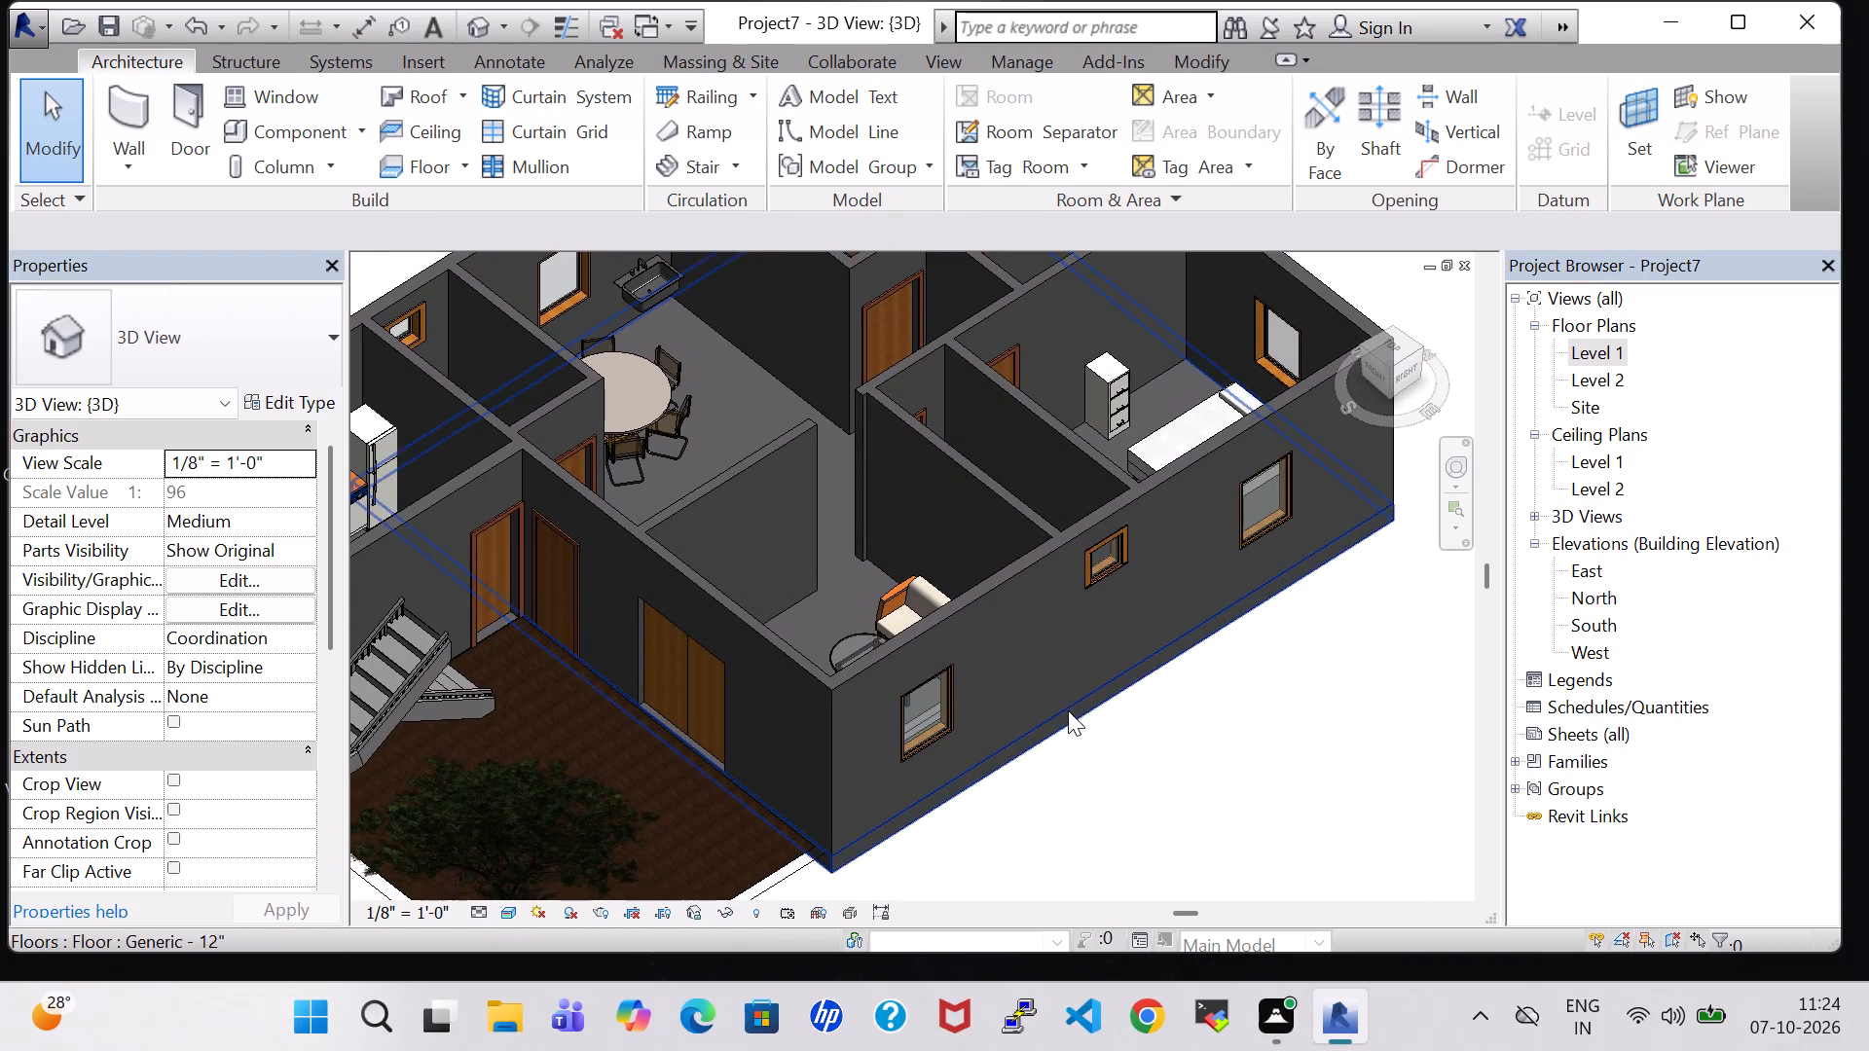
scroll(820, 417, up, 1)
shift+middle_drag(713, 410, 781, 434)
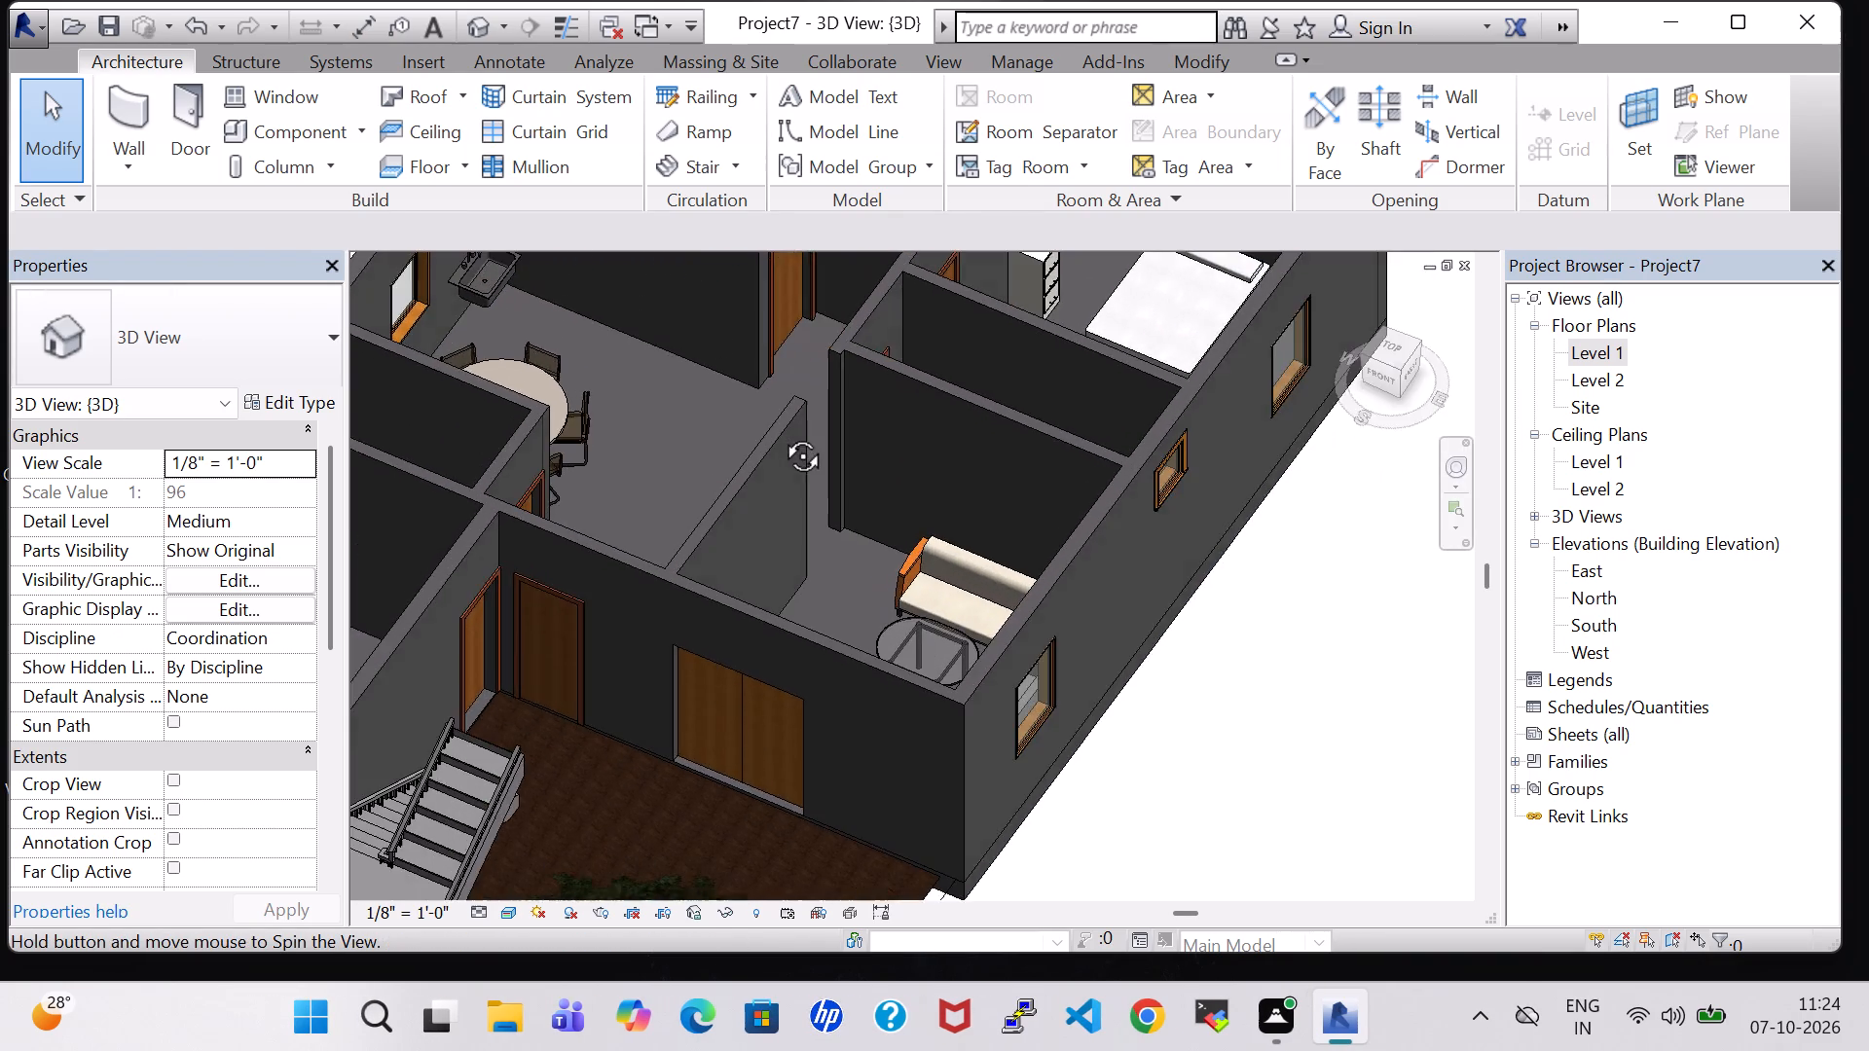
shift+middle_drag(781, 434, 914, 261)
shift+scroll(853, 343, up, 1)
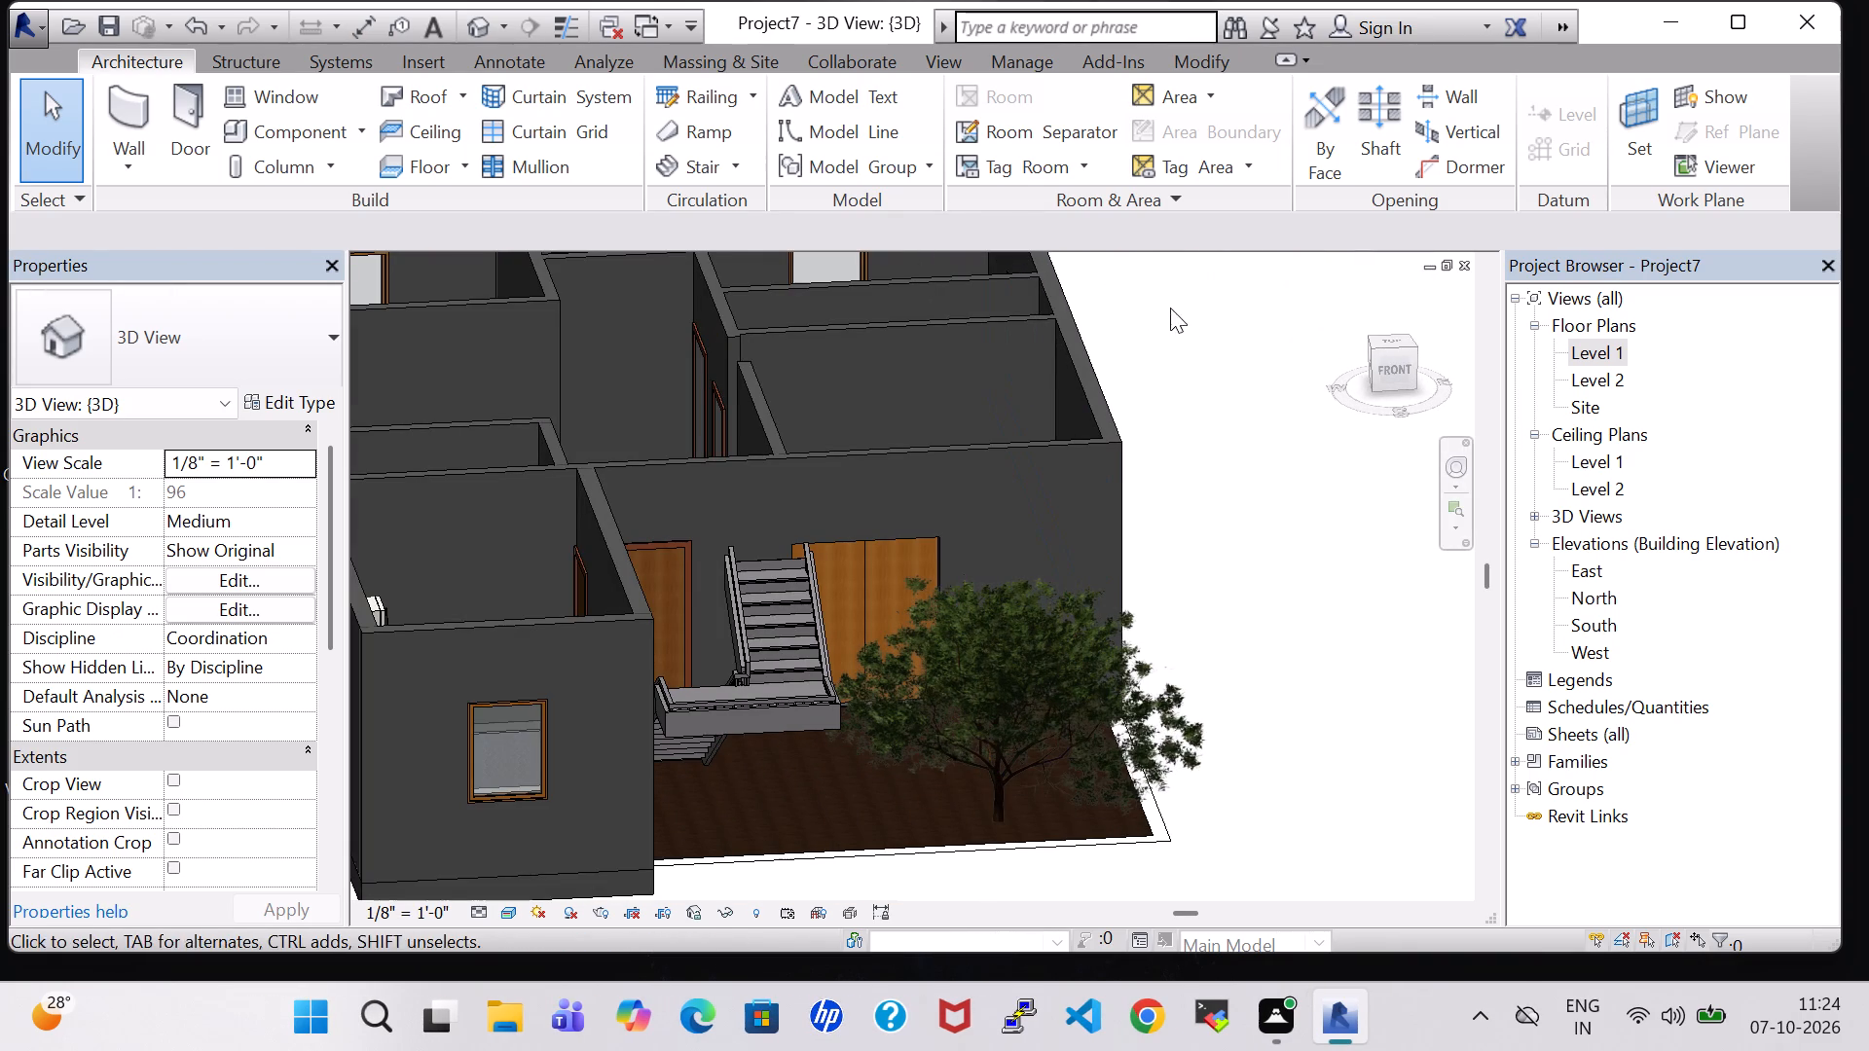
middle_drag(1170, 308, 1186, 538)
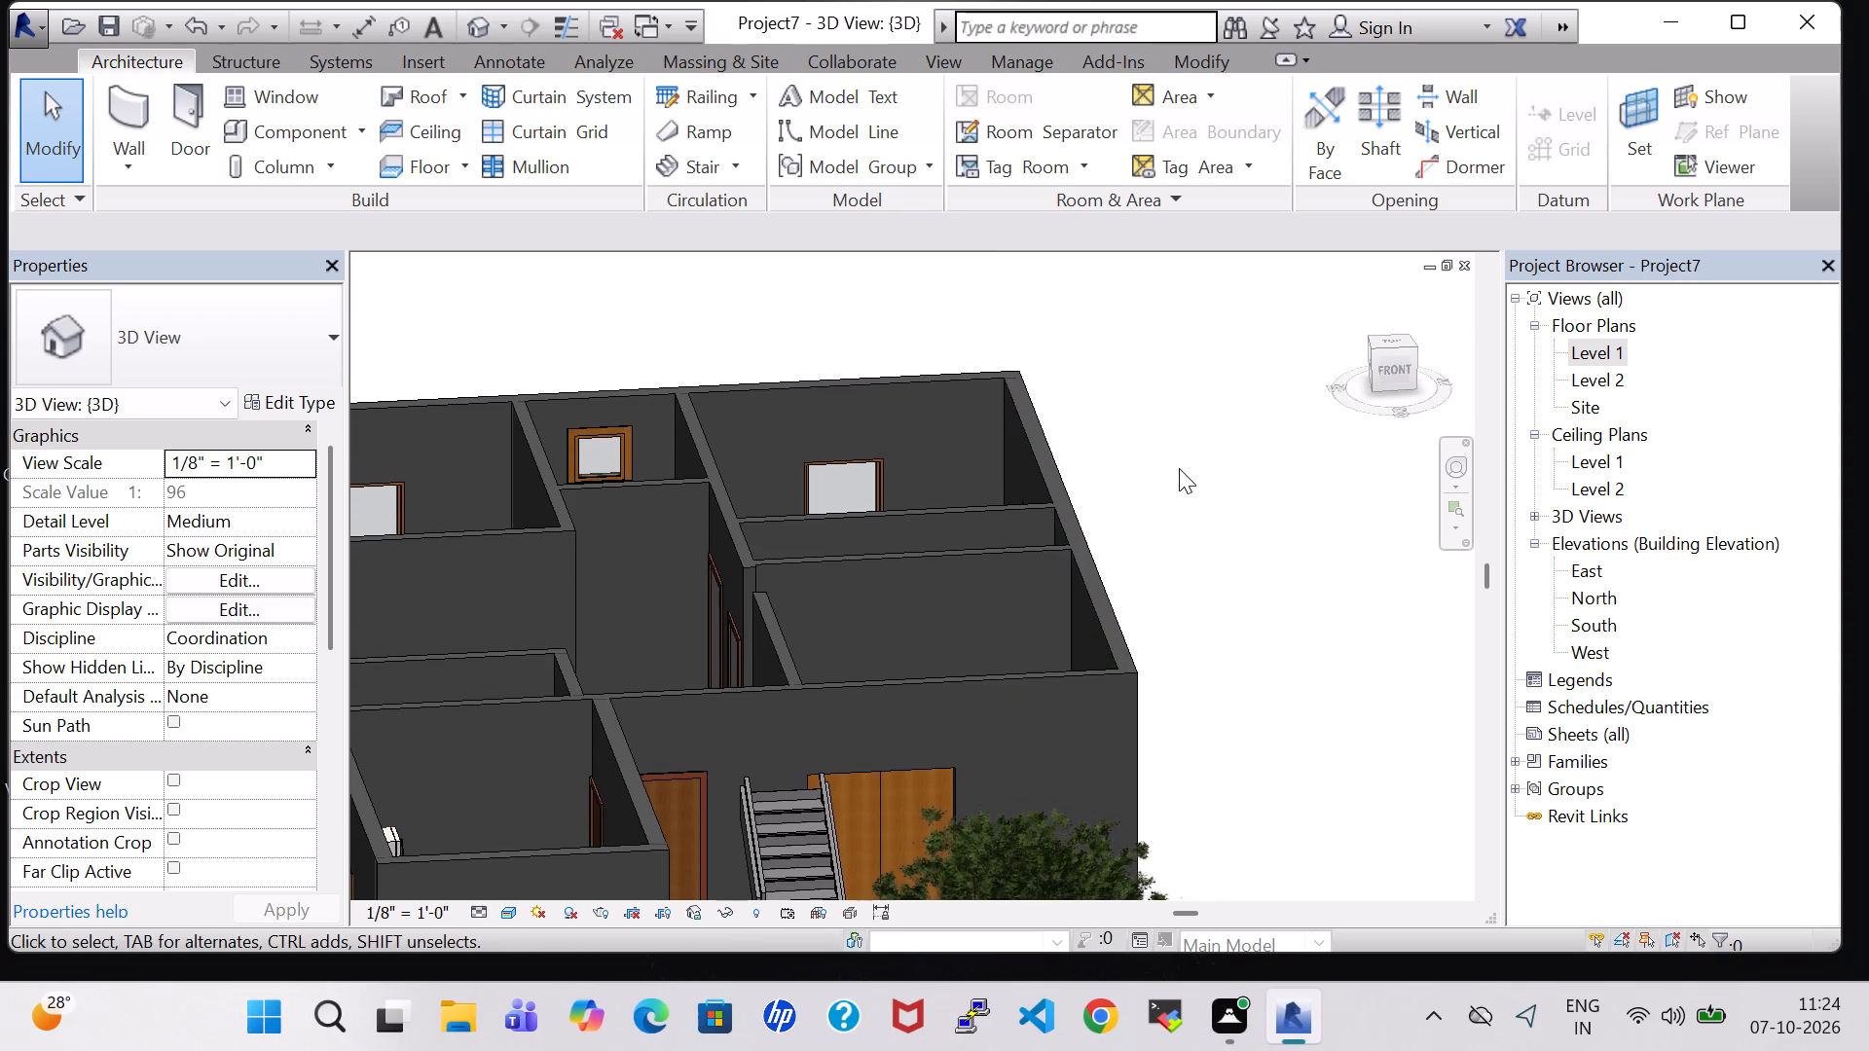
shift+middle_drag(1179, 468, 1161, 868)
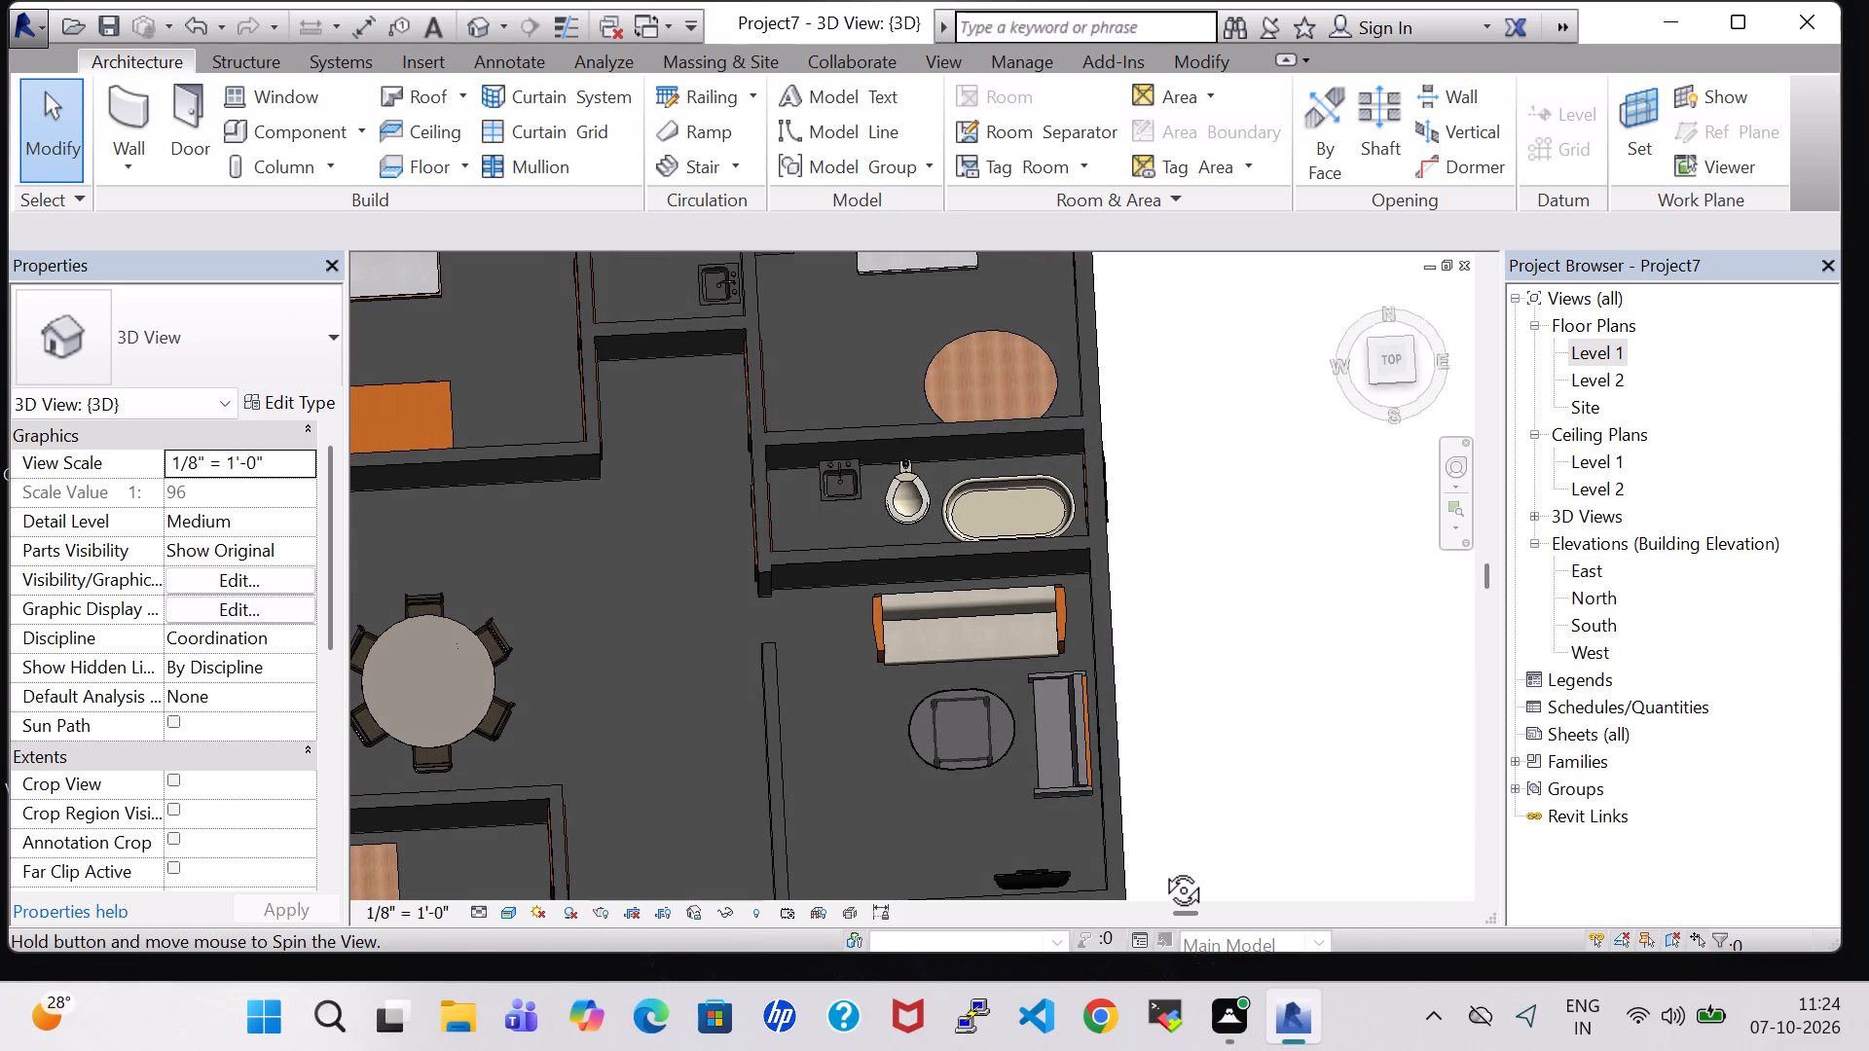
shift+middle_drag(1161, 868, 1109, 868)
scroll(1133, 608, up, 1)
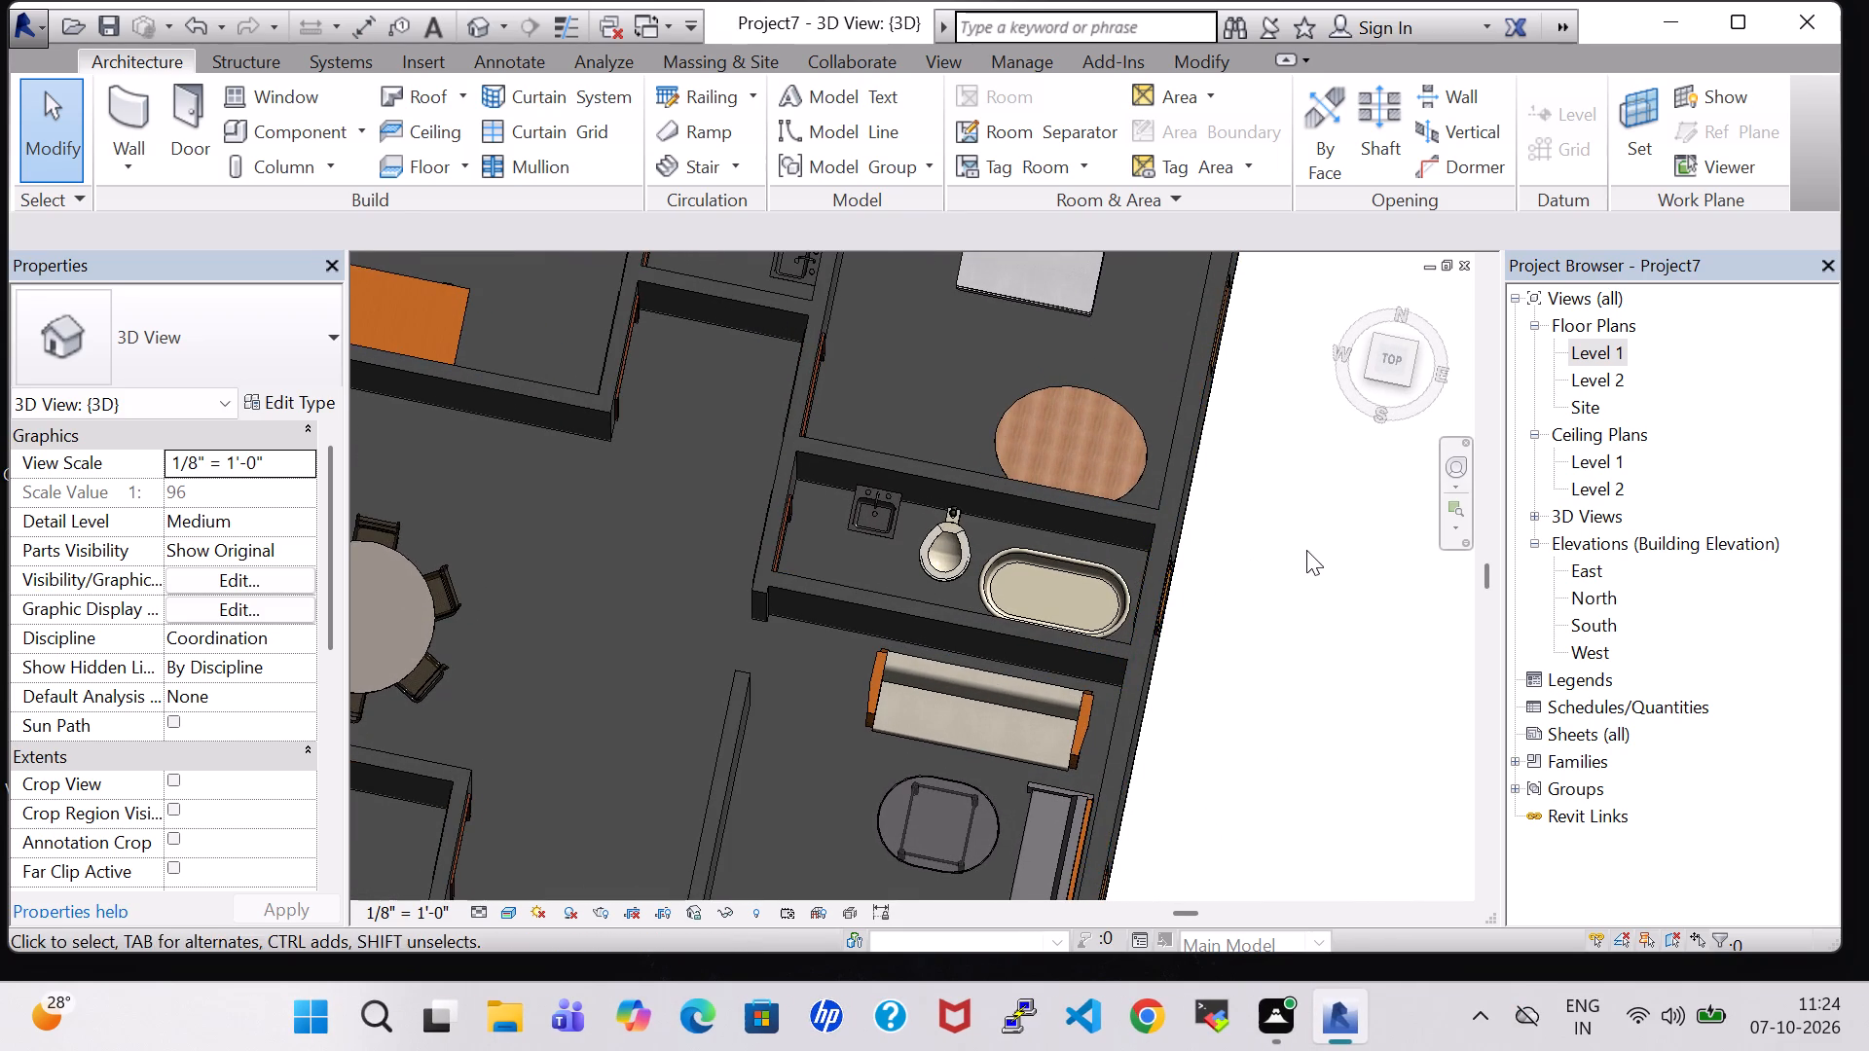
middle_drag(1306, 550, 1264, 622)
shift+middle_drag(1262, 622, 1181, 662)
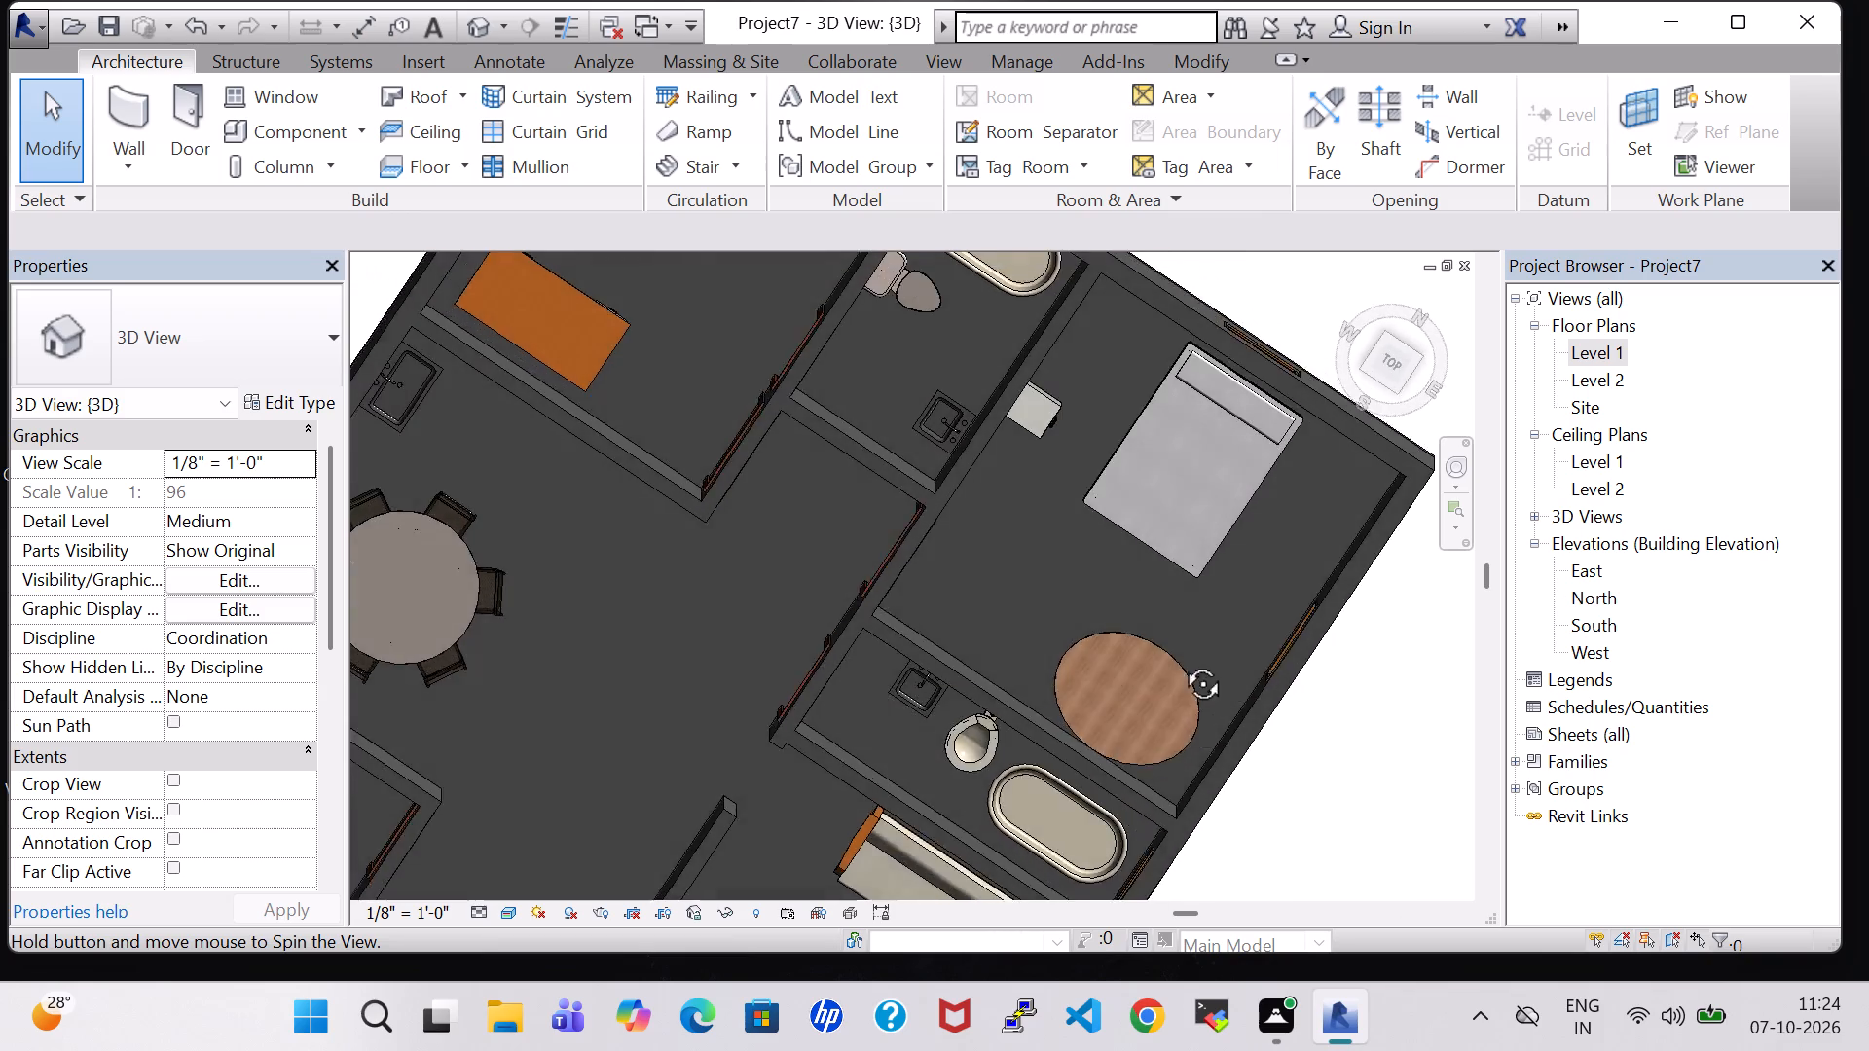
shift+middle_drag(1181, 662, 1251, 416)
shift+middle_drag(1214, 698, 1264, 593)
shift+scroll(1214, 698, up, 1)
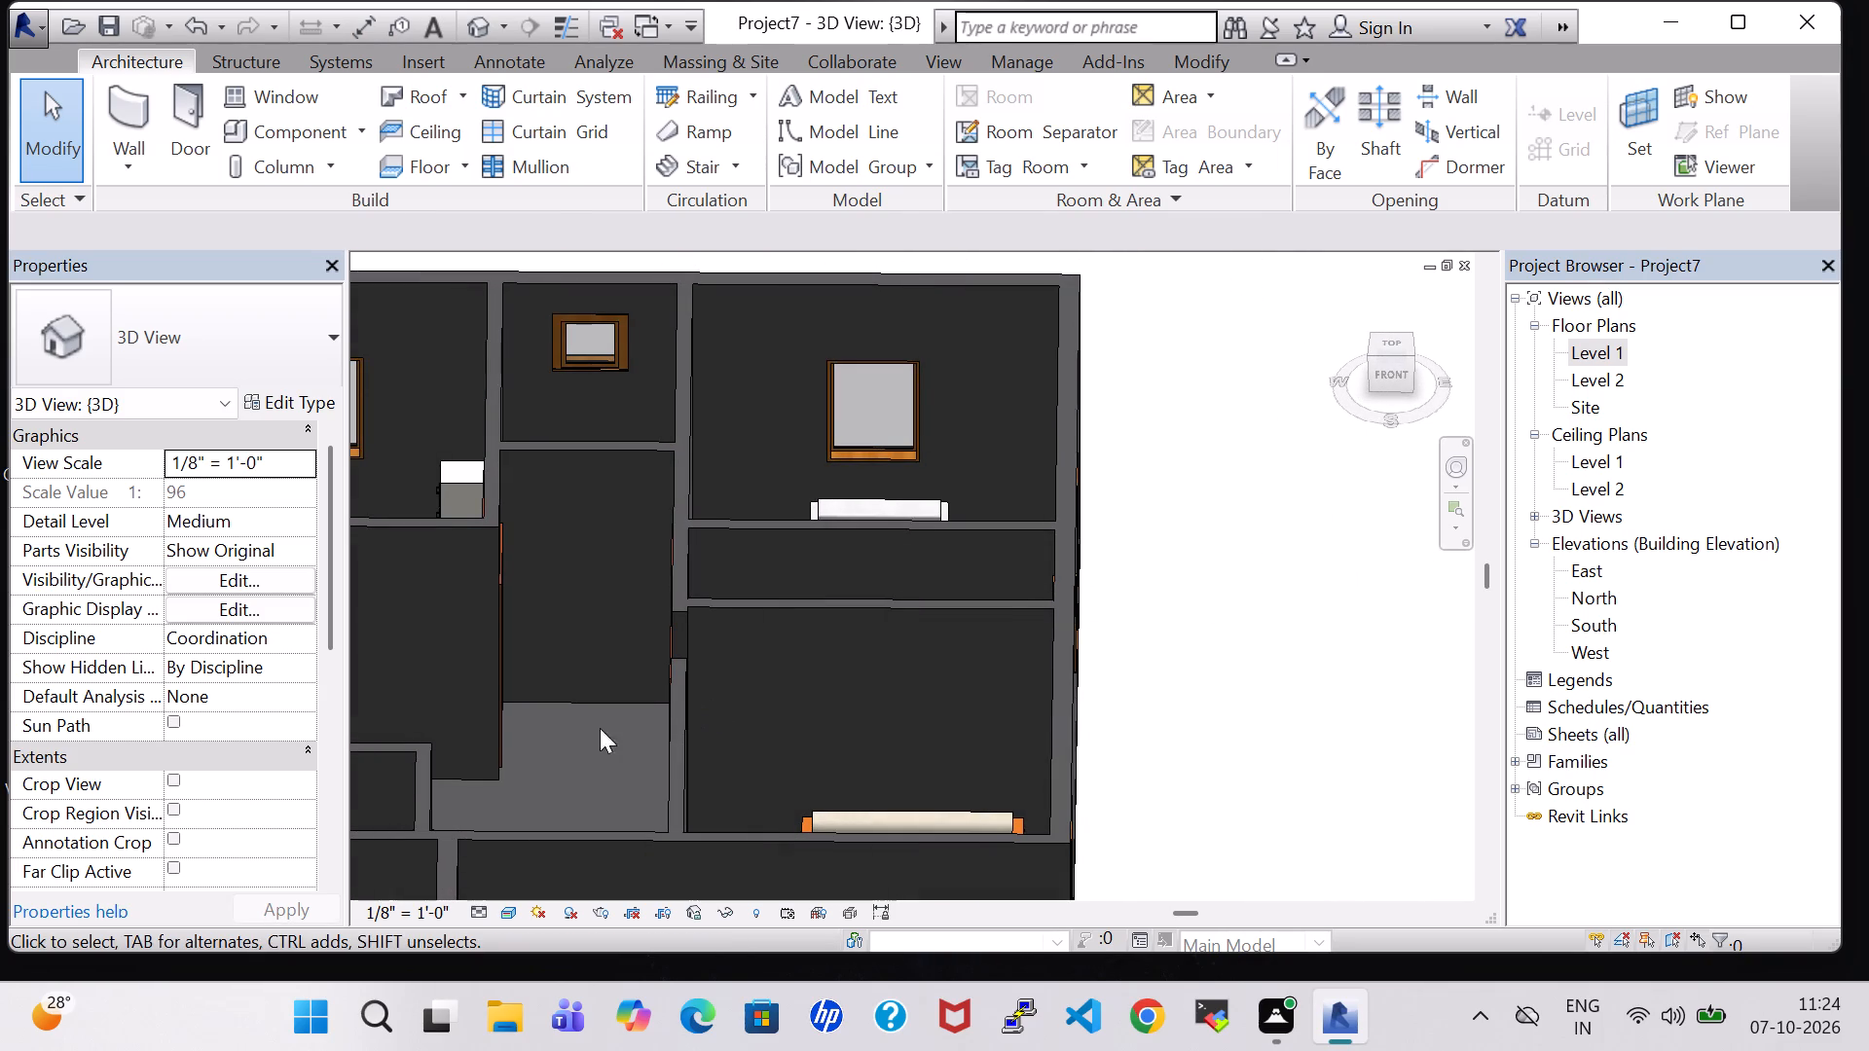
scroll(1187, 621, down, 2)
middle_drag(1187, 621, 1193, 572)
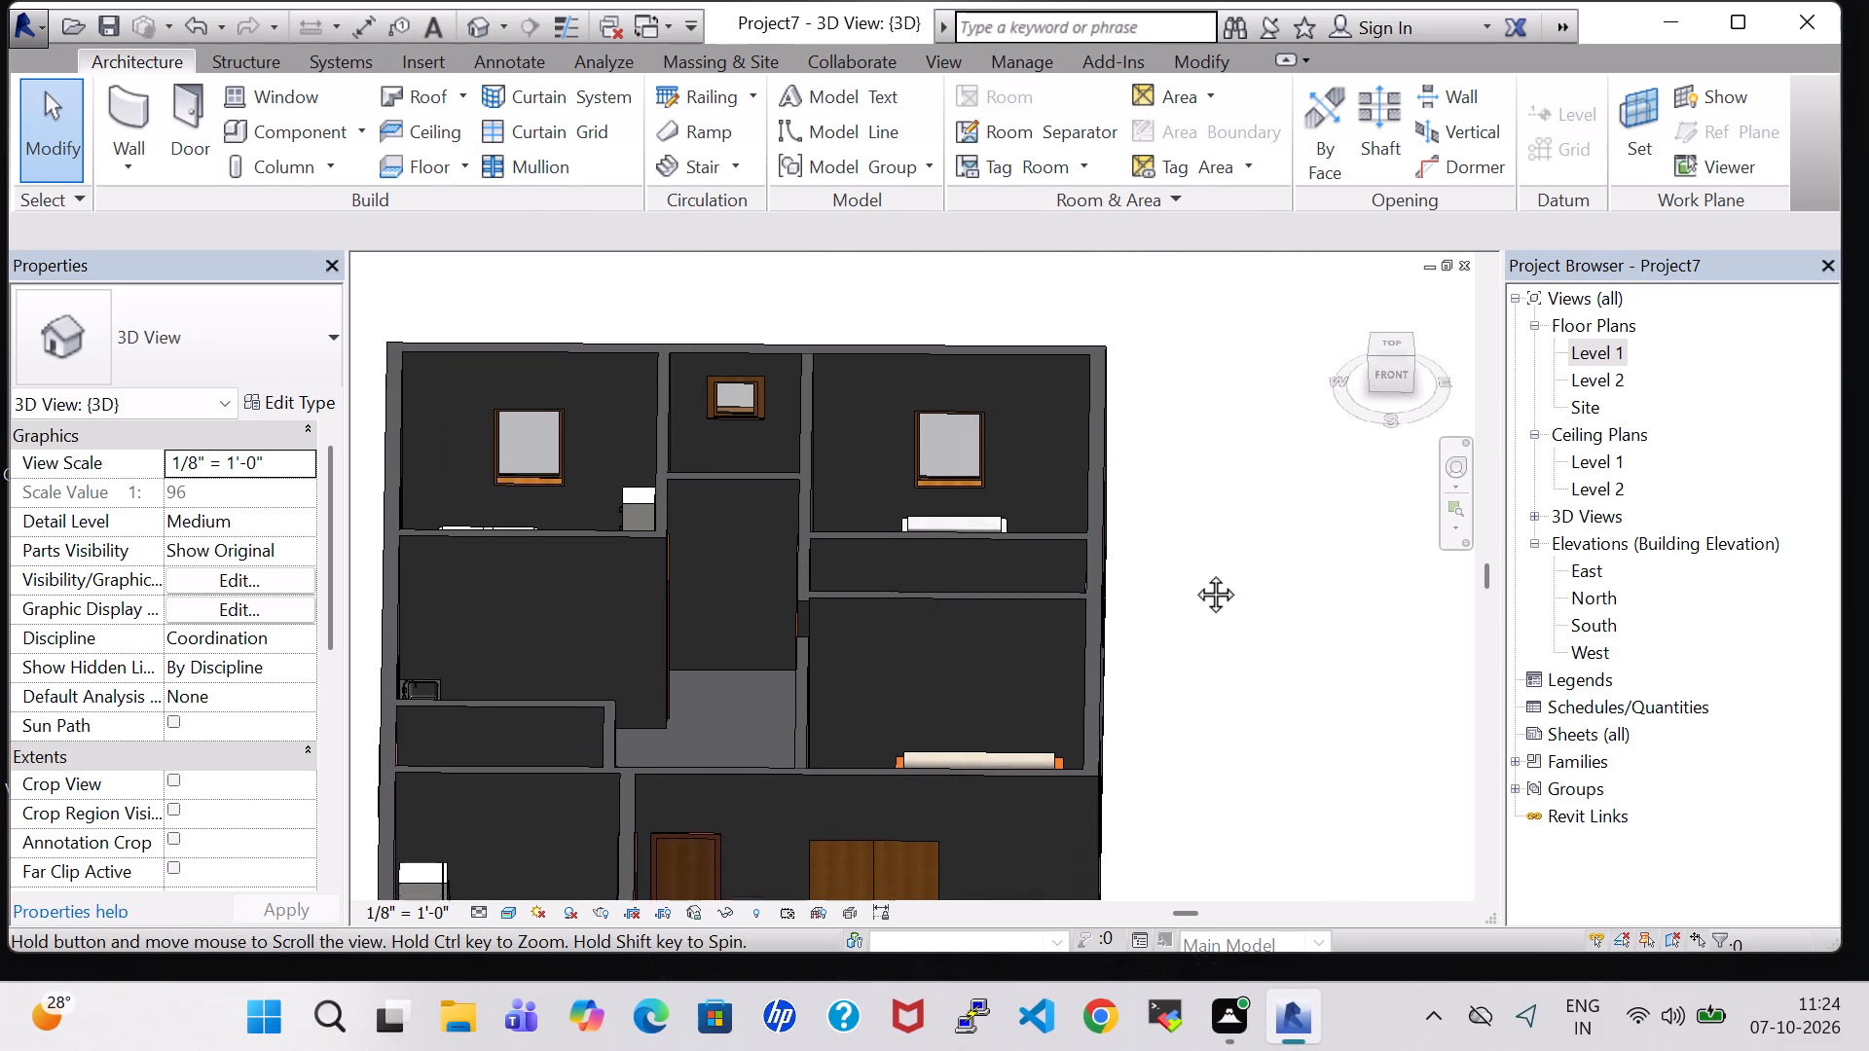
middle_drag(1193, 572, 1252, 408)
scroll(1252, 408, up, 1)
scroll(1249, 422, down, 6)
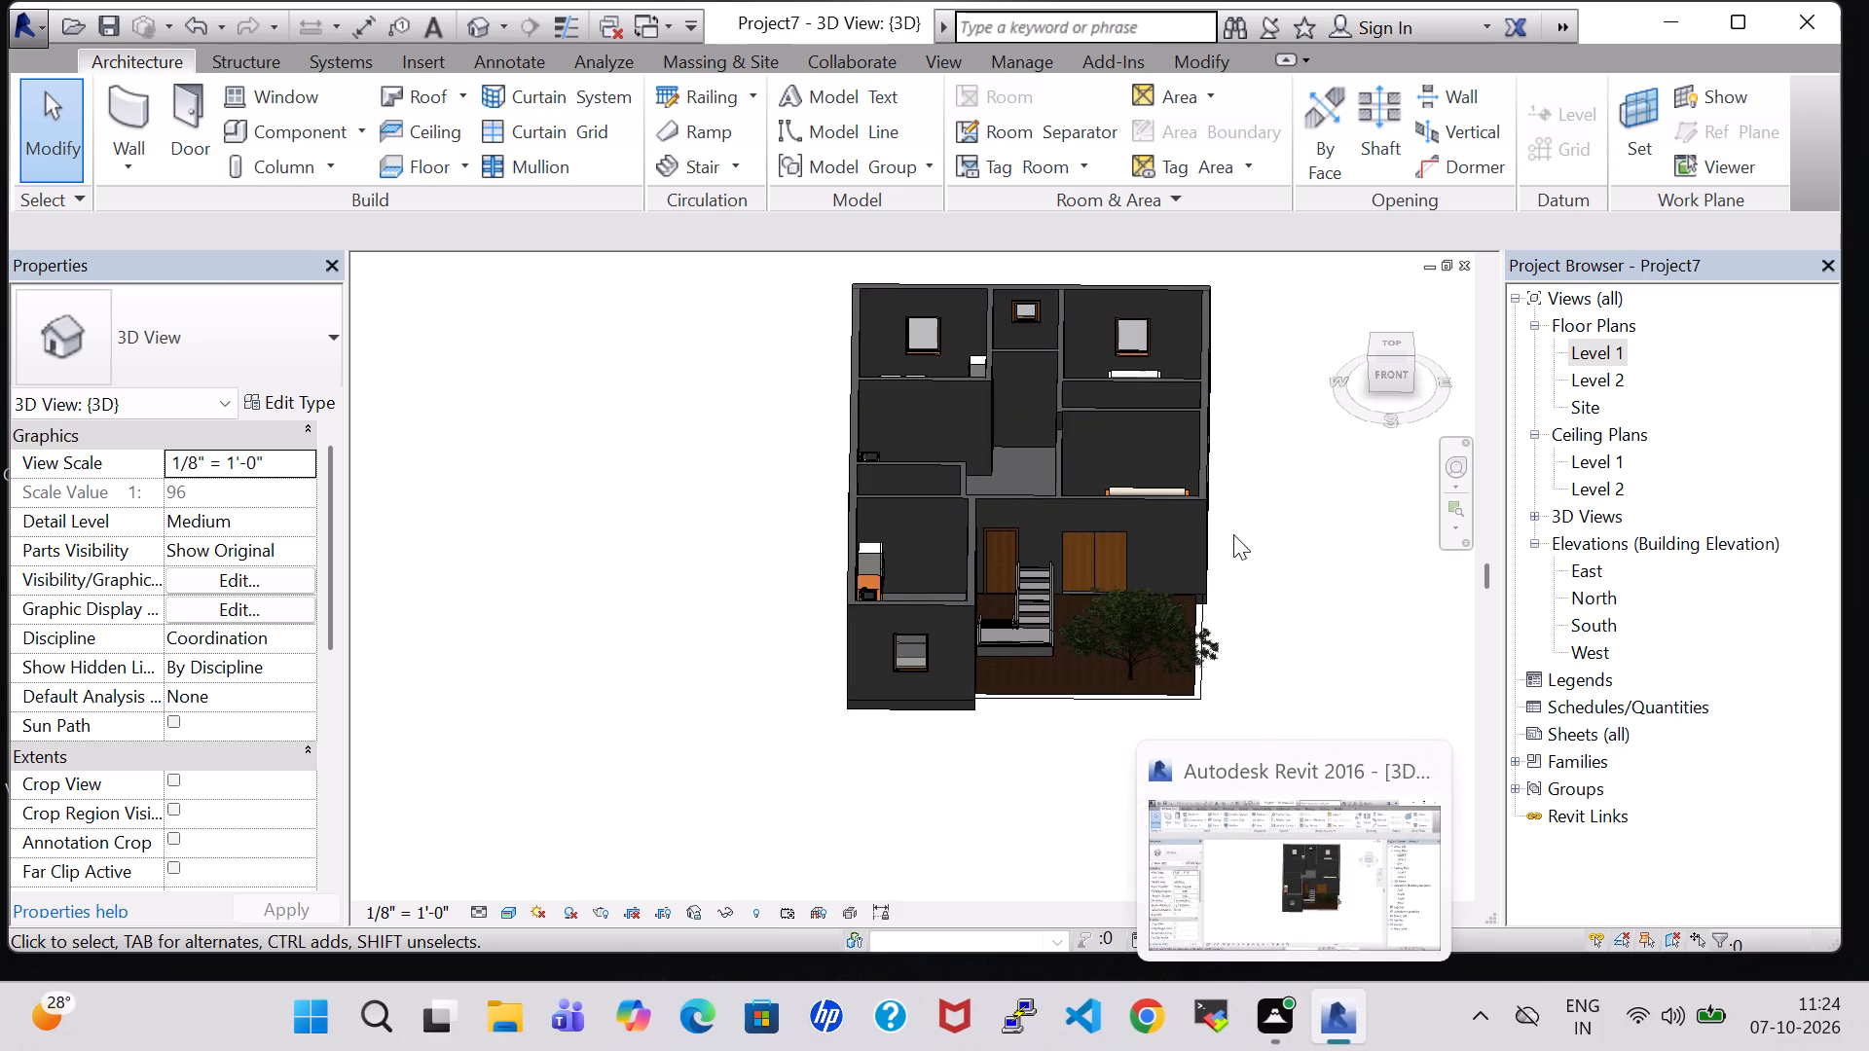
Create a Generic - 12" roof slab floor on Level 2, sketching a rectangle about 52' 11" long around the house and front court in the Level 1 plan.
double_click(1589, 354)
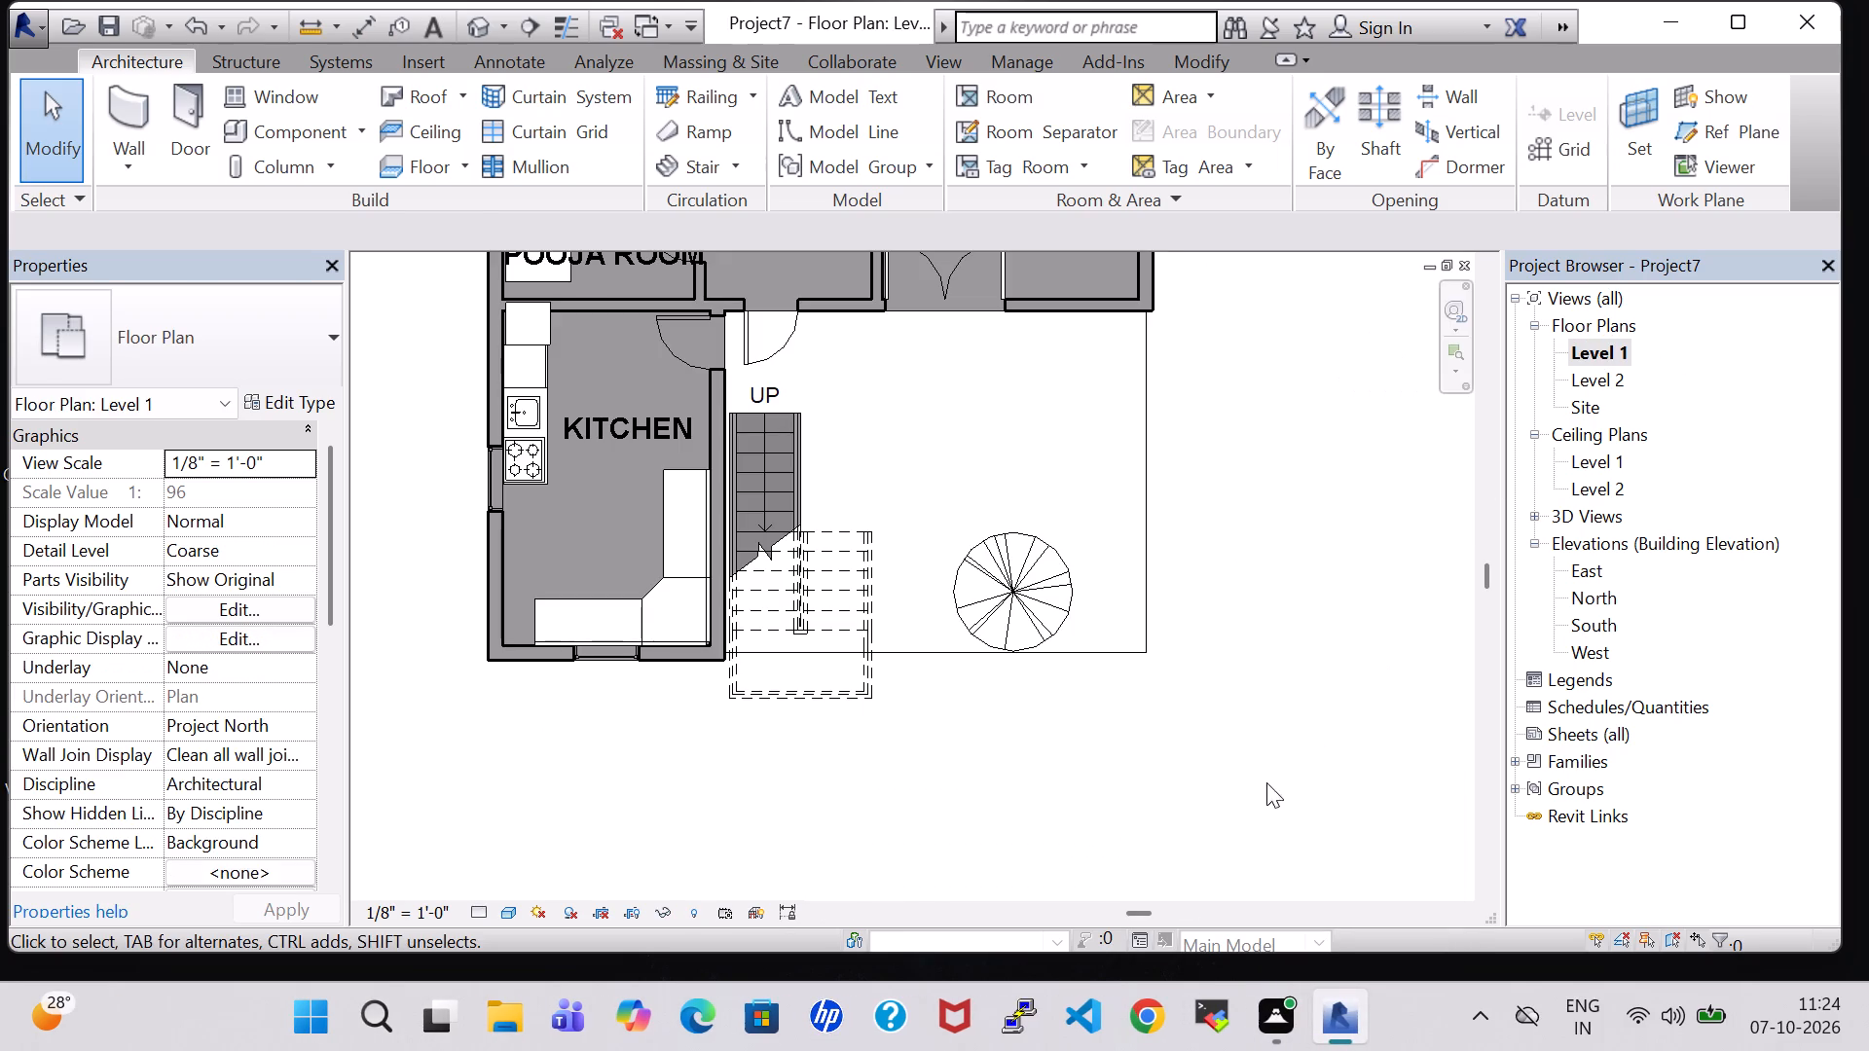
double_click(1622, 384)
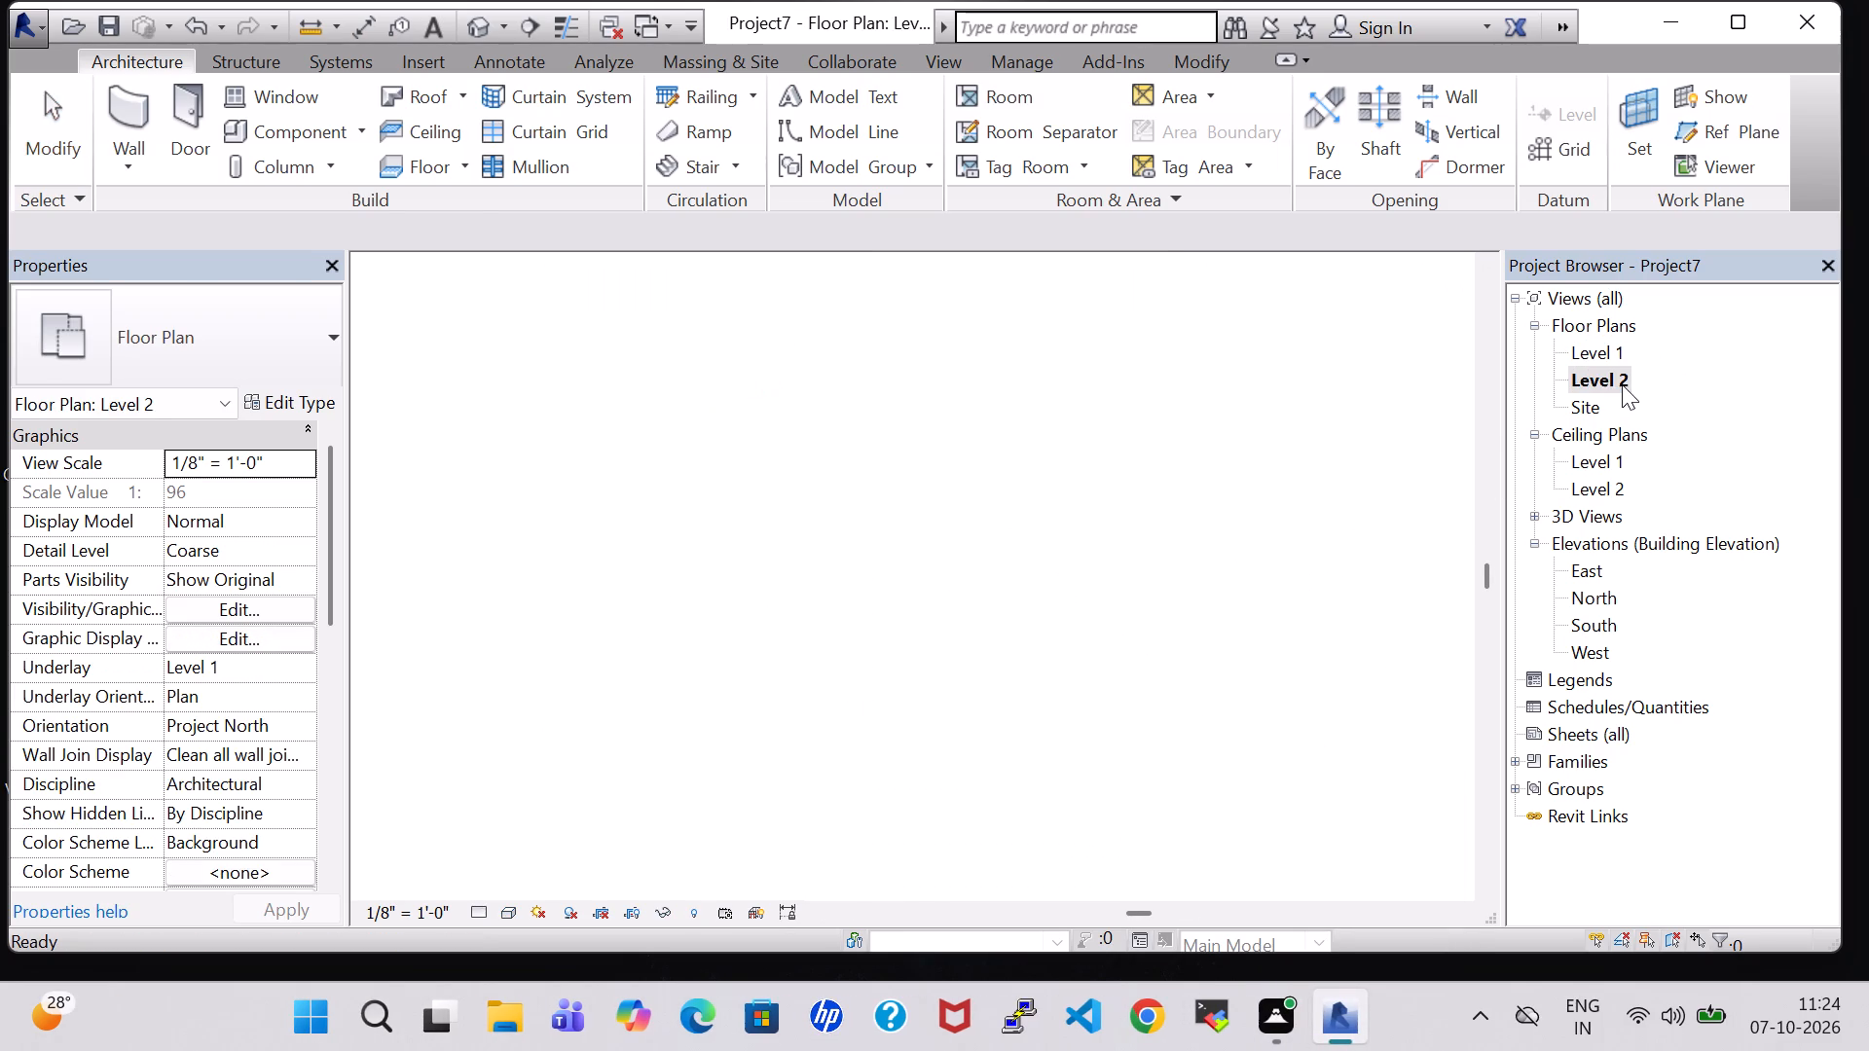
click(433, 167)
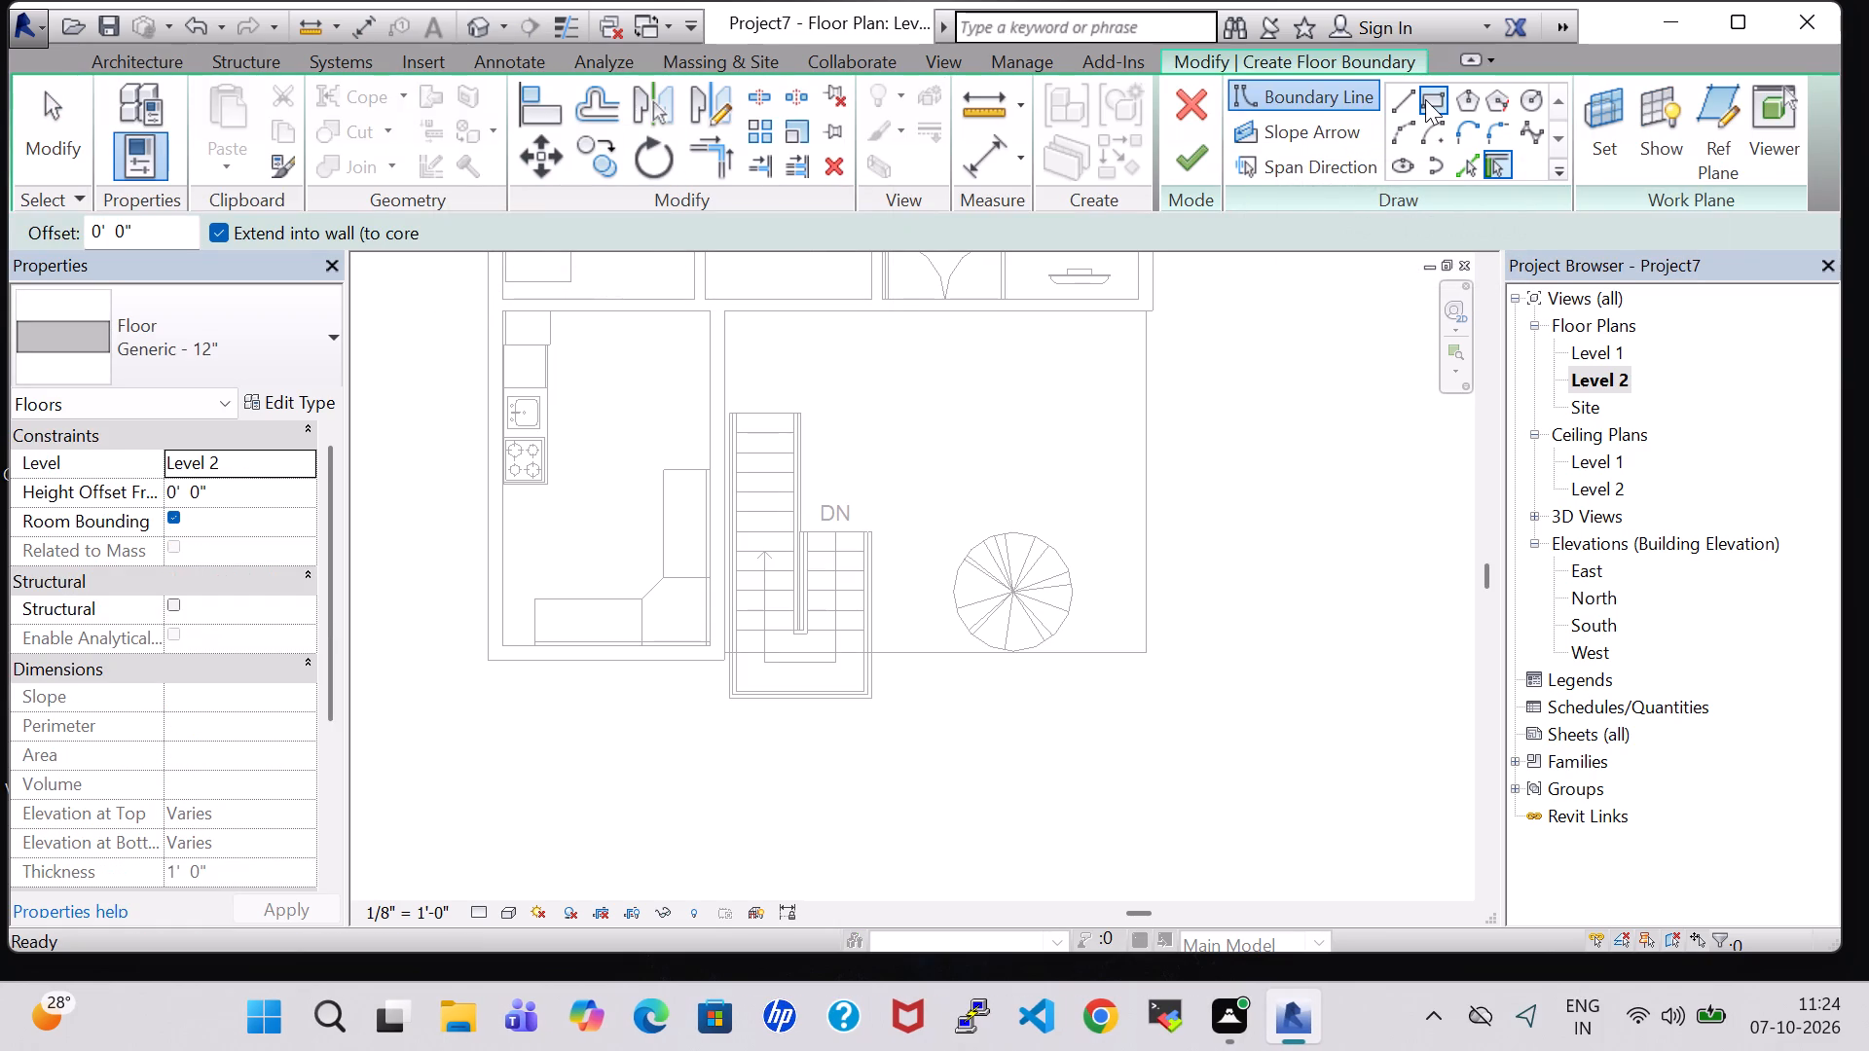
click(1425, 99)
scroll(1471, 465, down, 2)
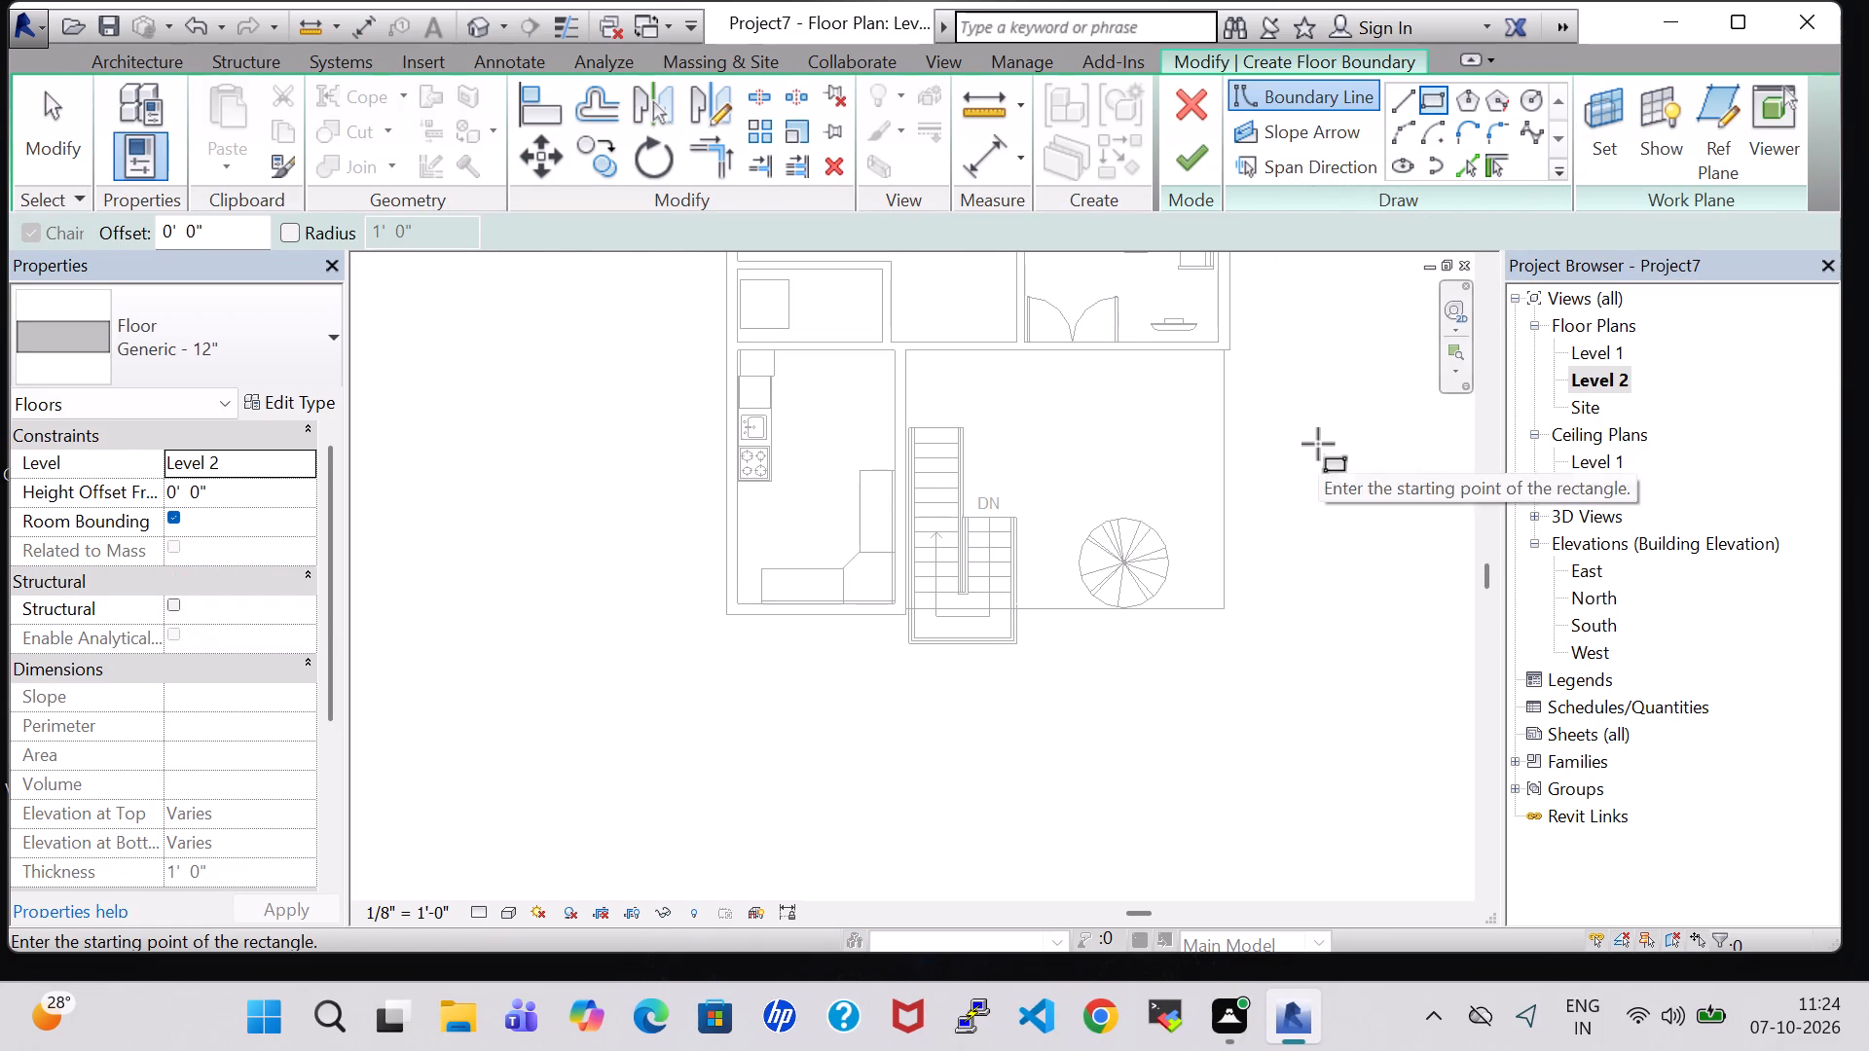
middle_drag(1318, 444, 1338, 581)
key(Escape)
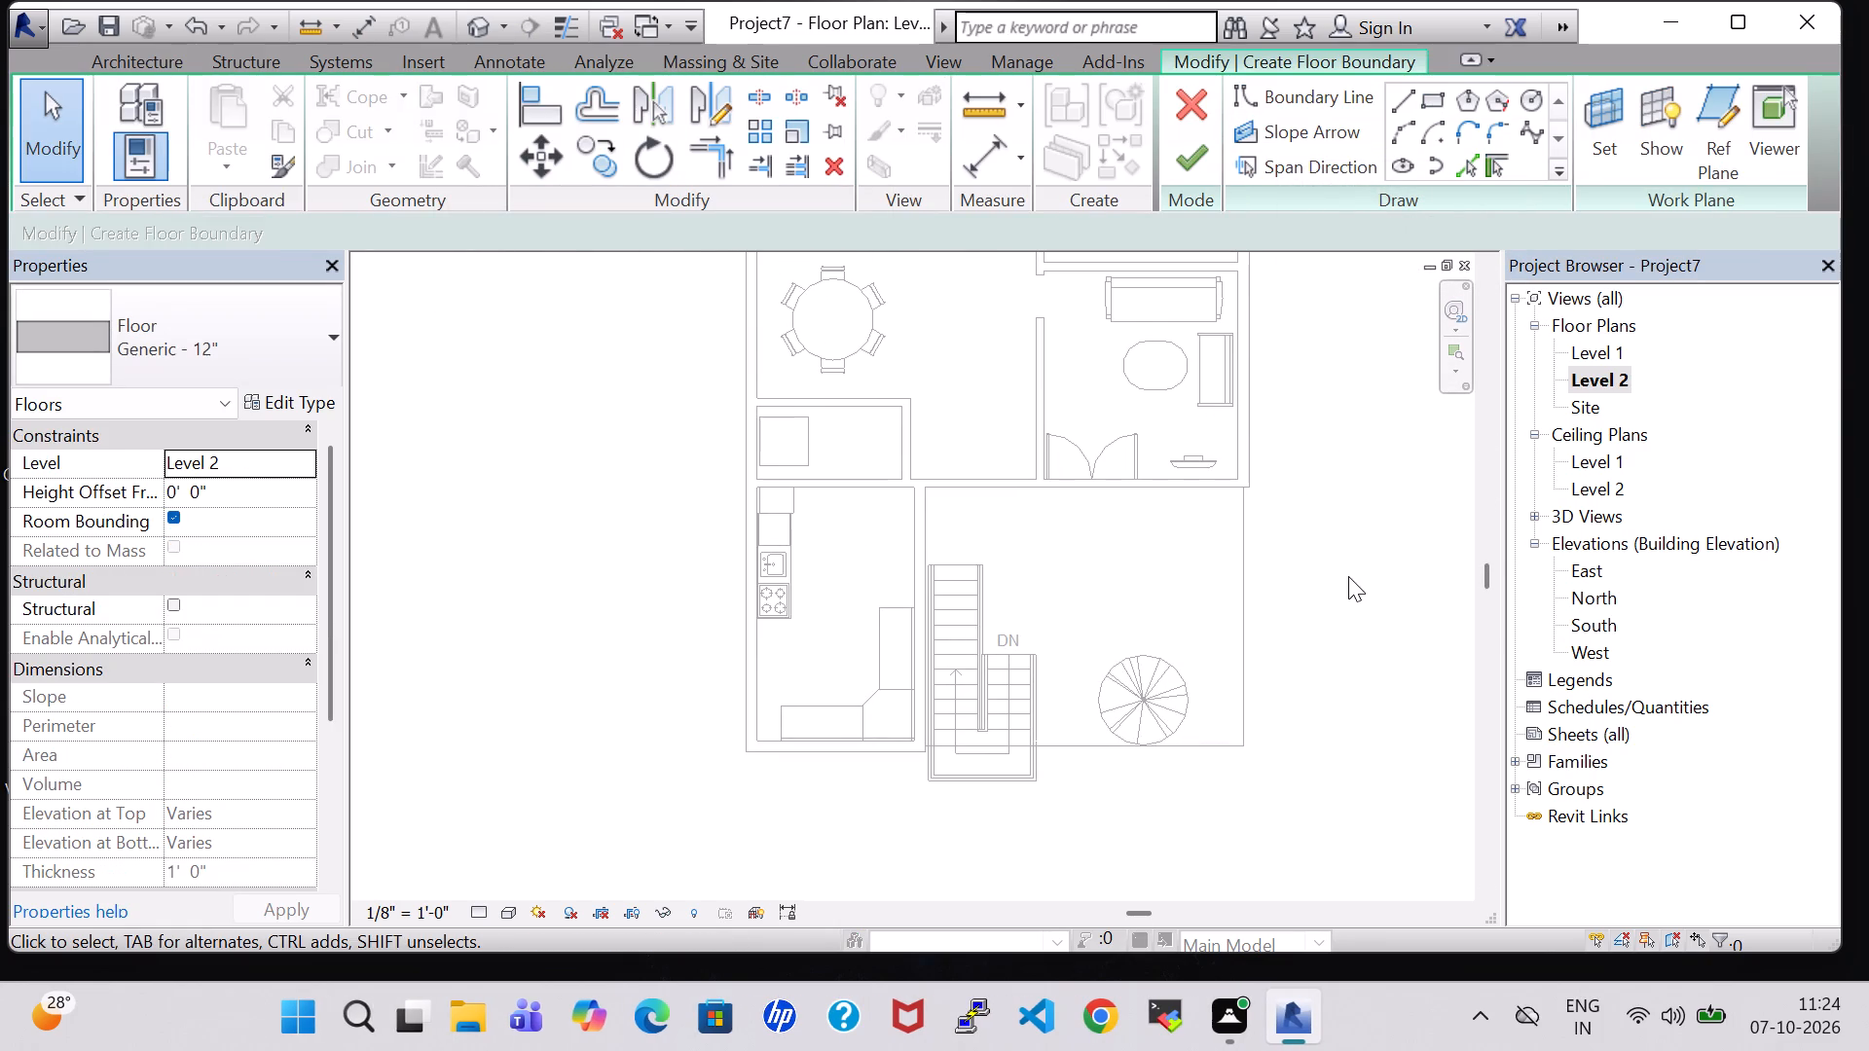
key(Escape)
double_click(1590, 348)
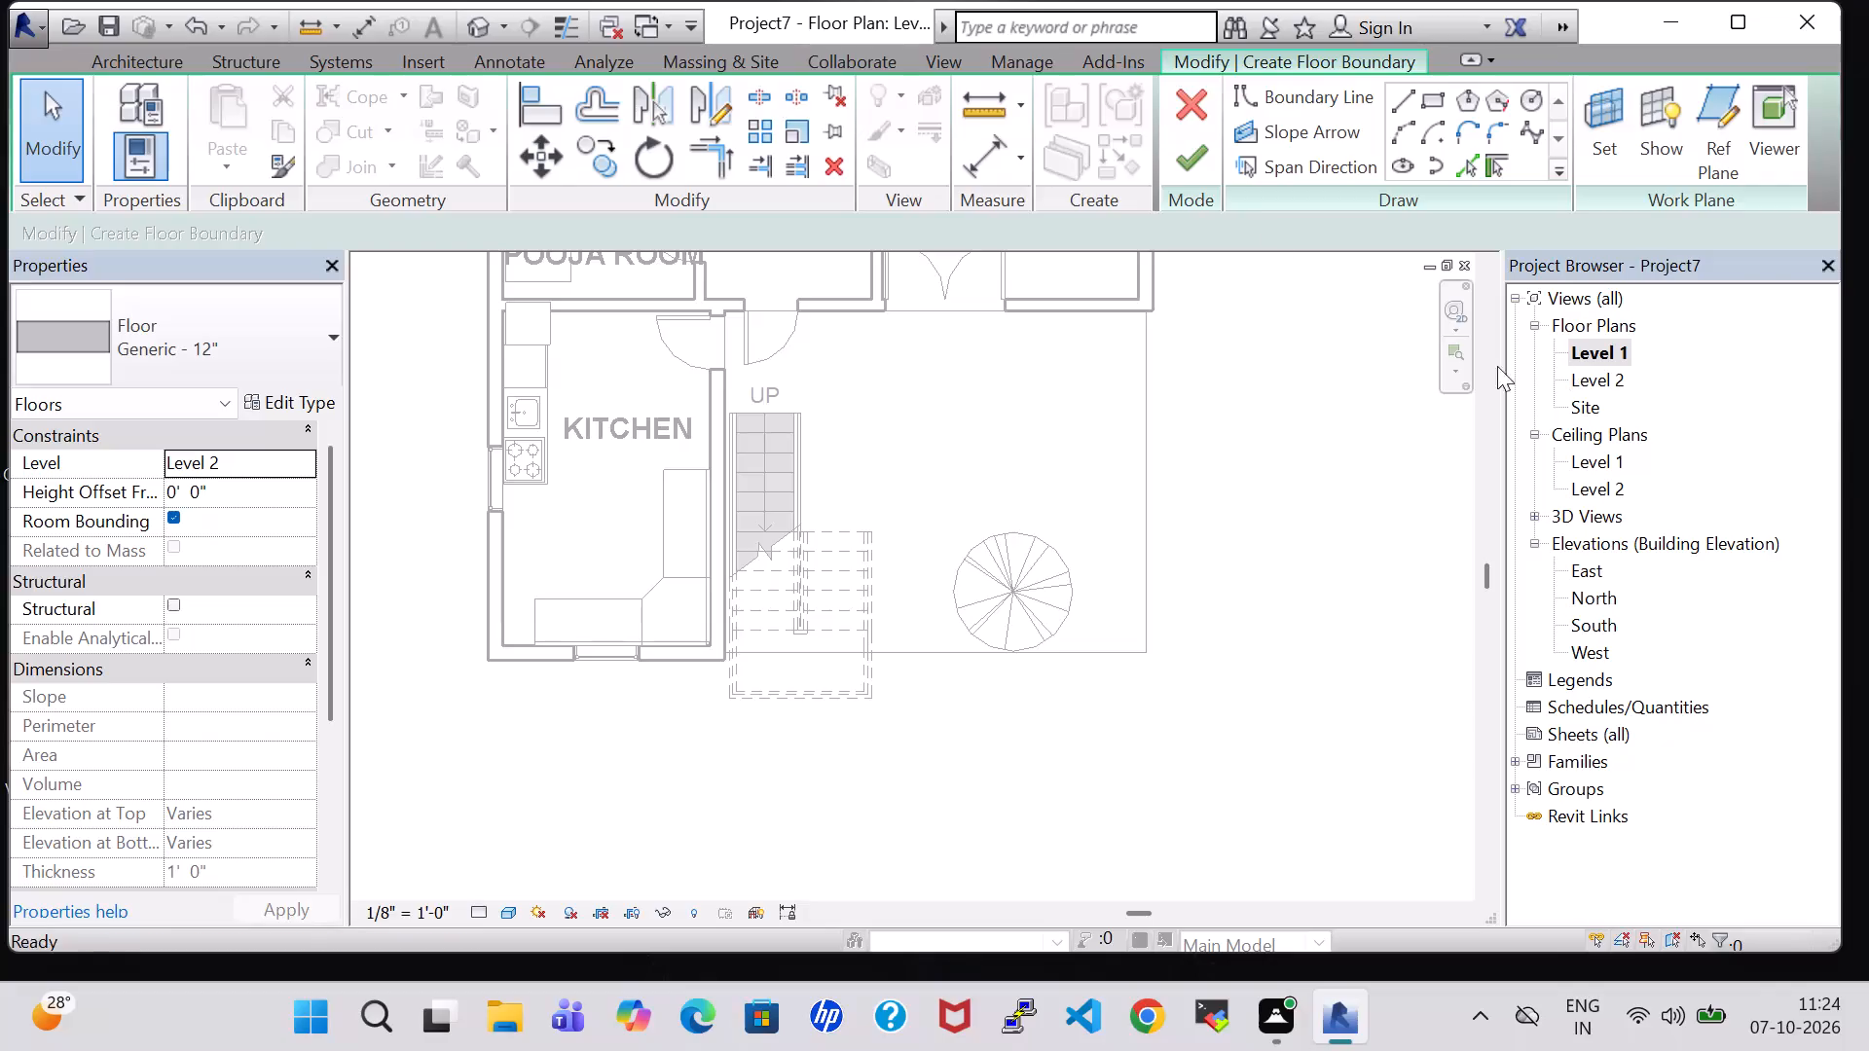
click(1429, 105)
middle_drag(1267, 471, 1478, 954)
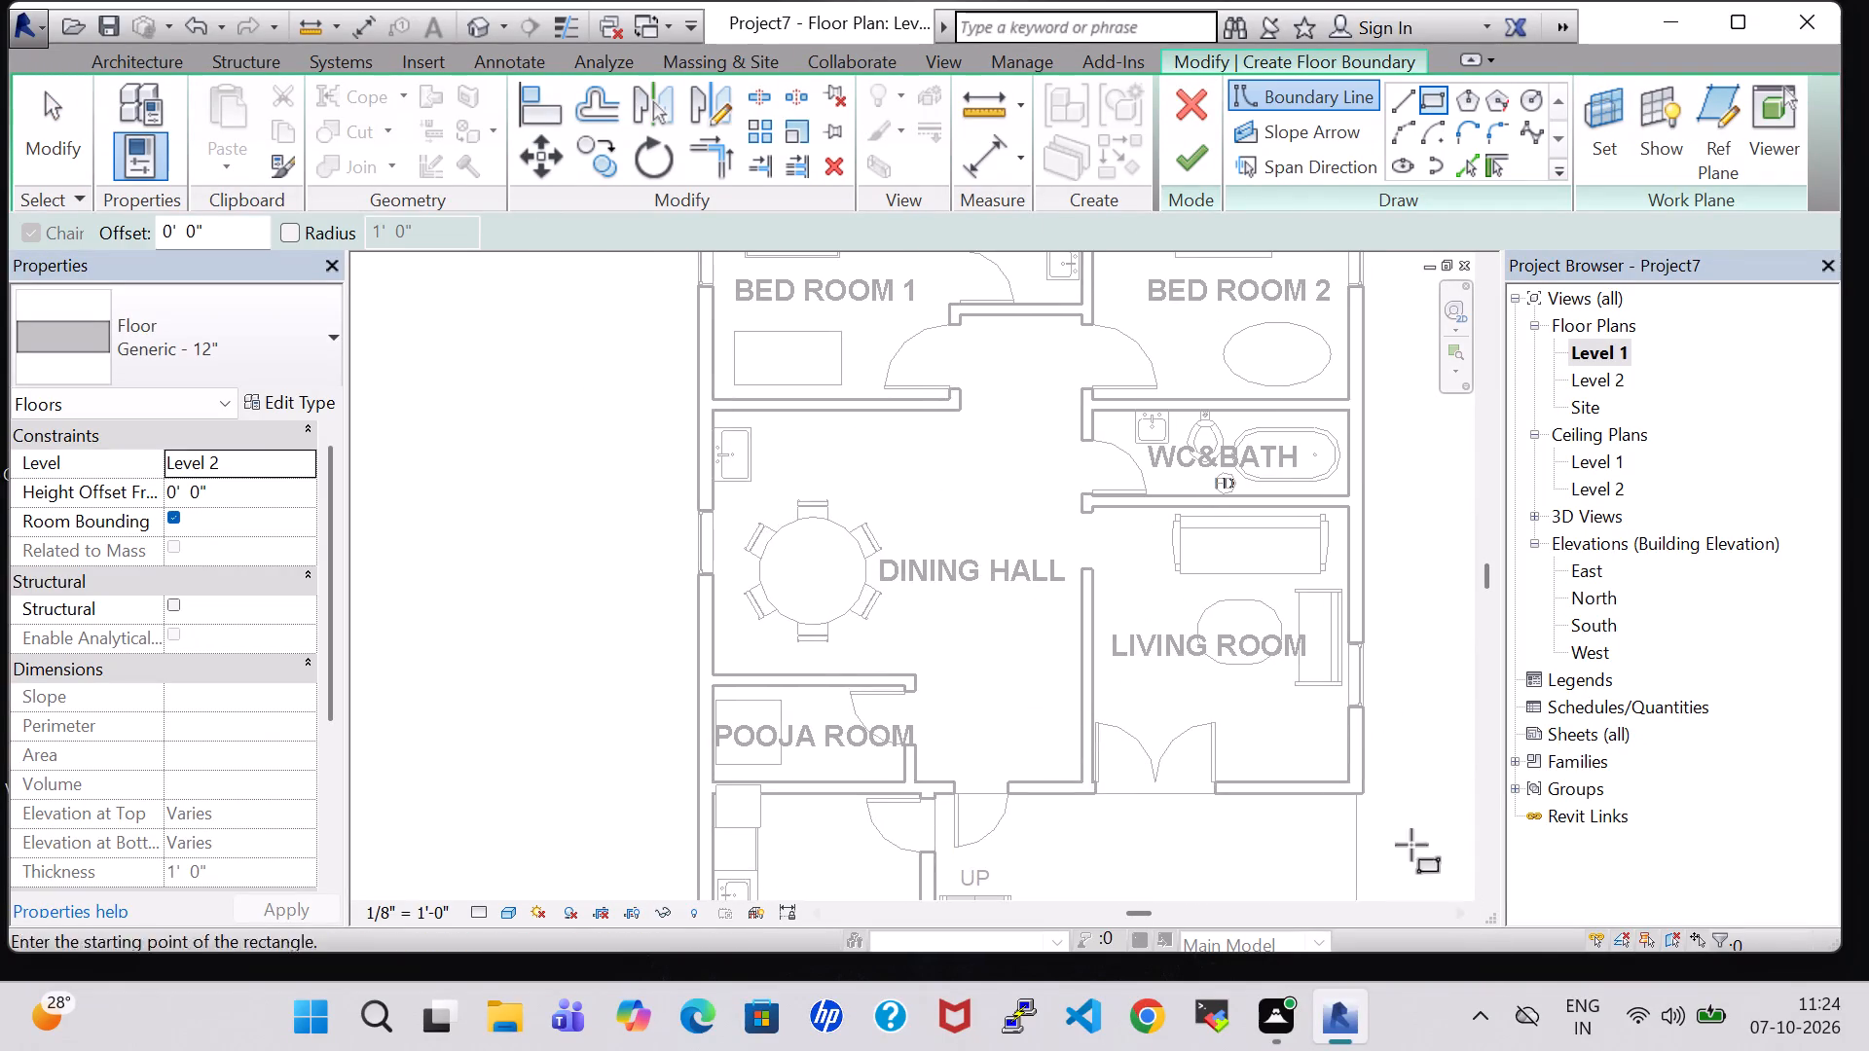
scroll(1299, 737, down, 4)
click(927, 342)
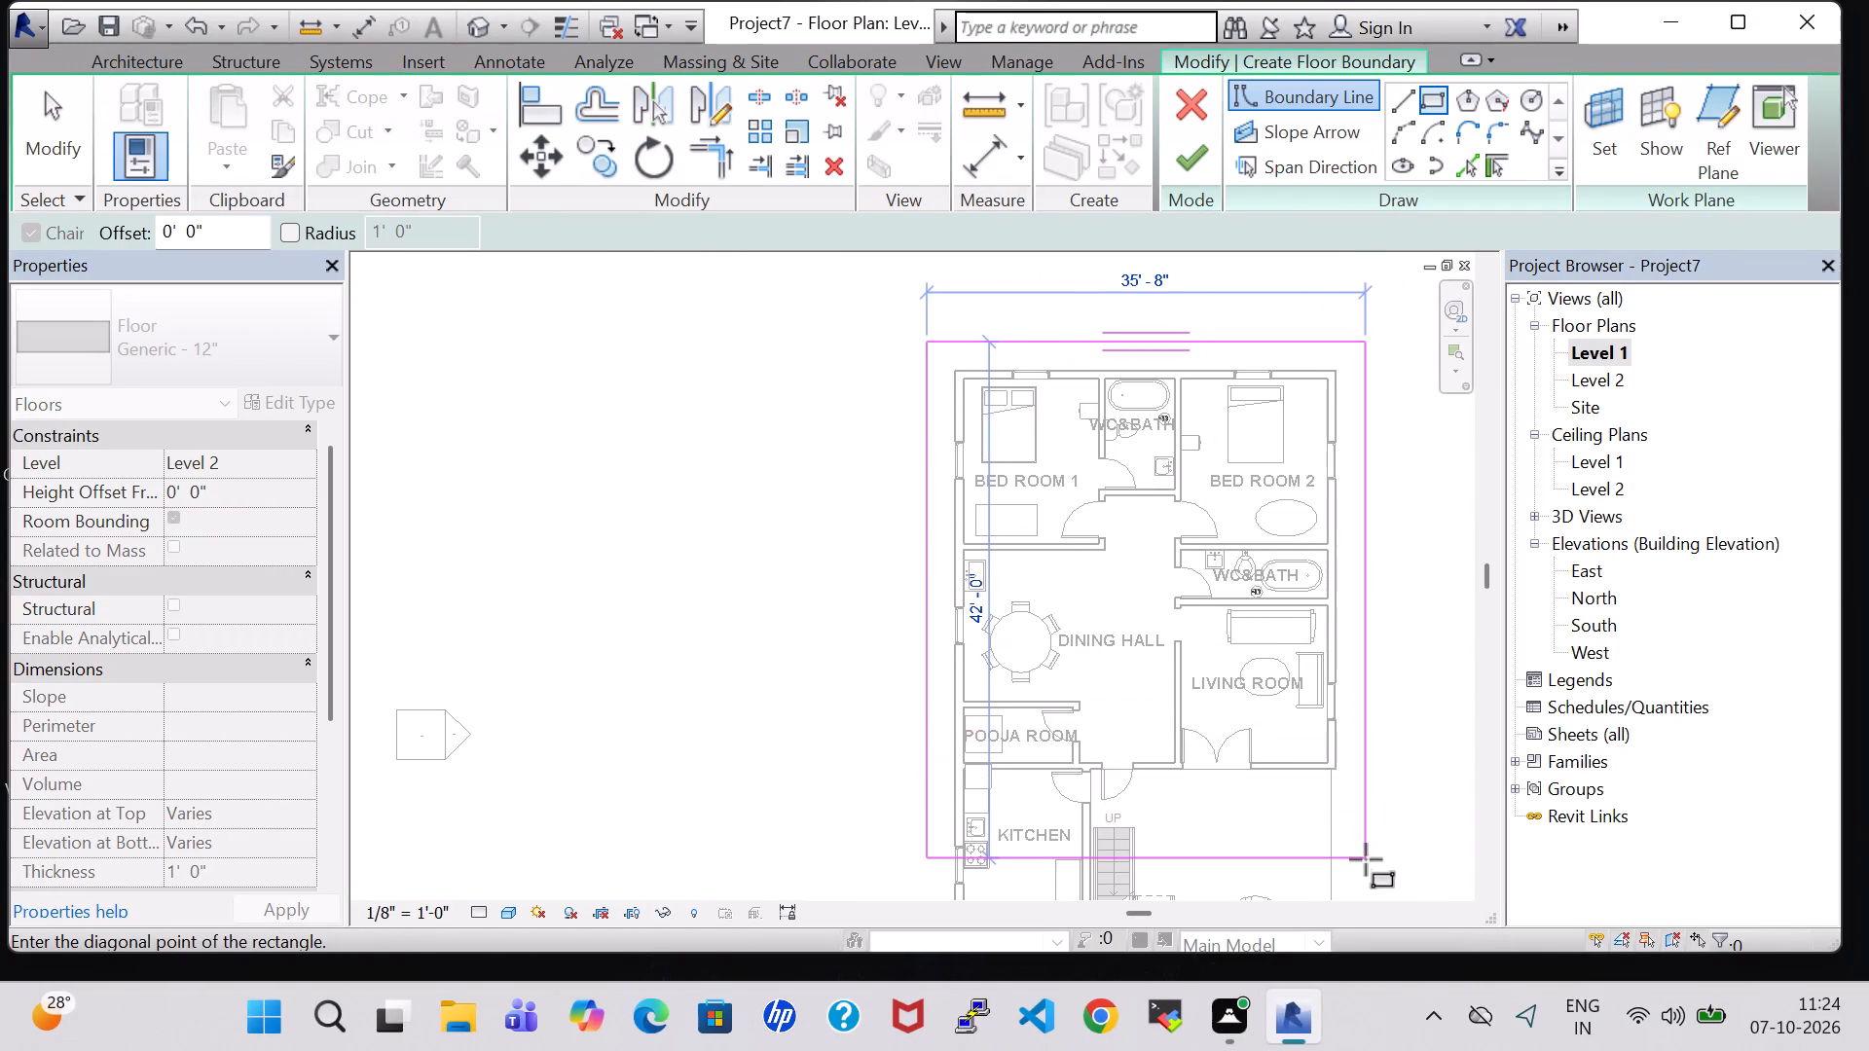
middle_drag(1366, 859, 1075, 618)
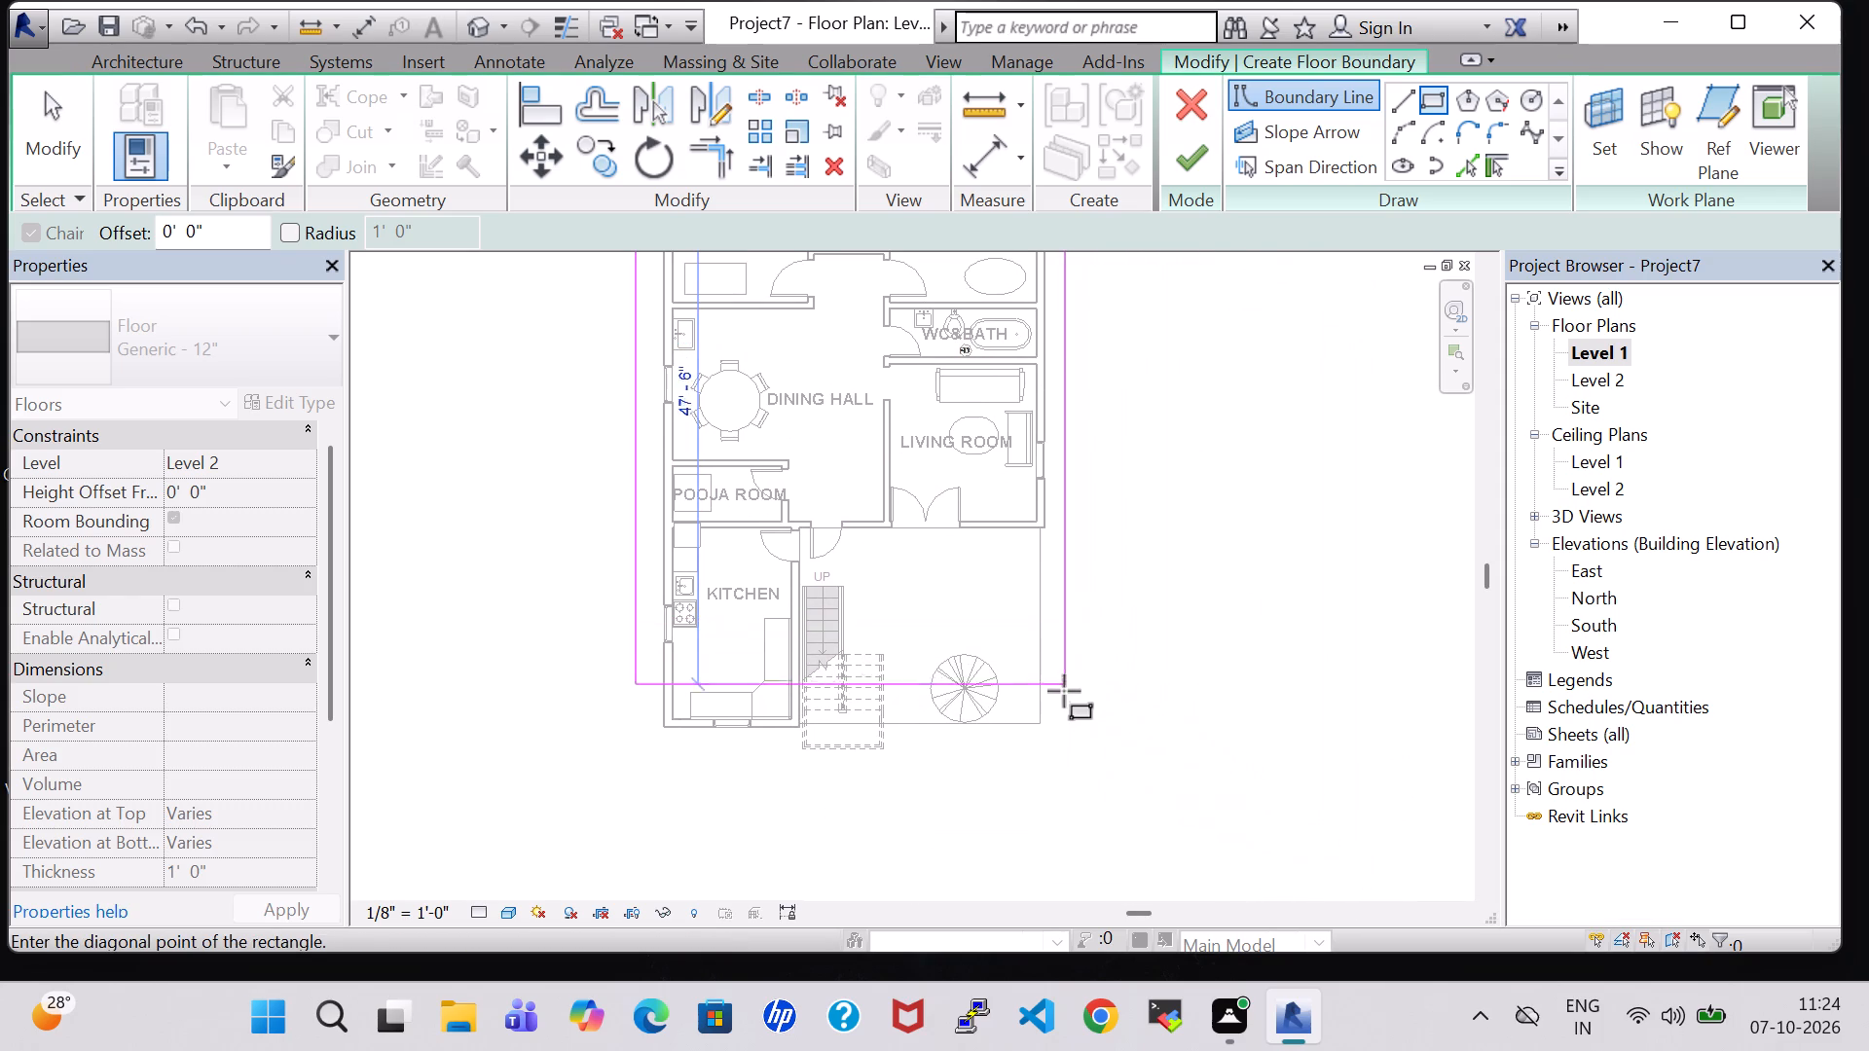
click(1063, 750)
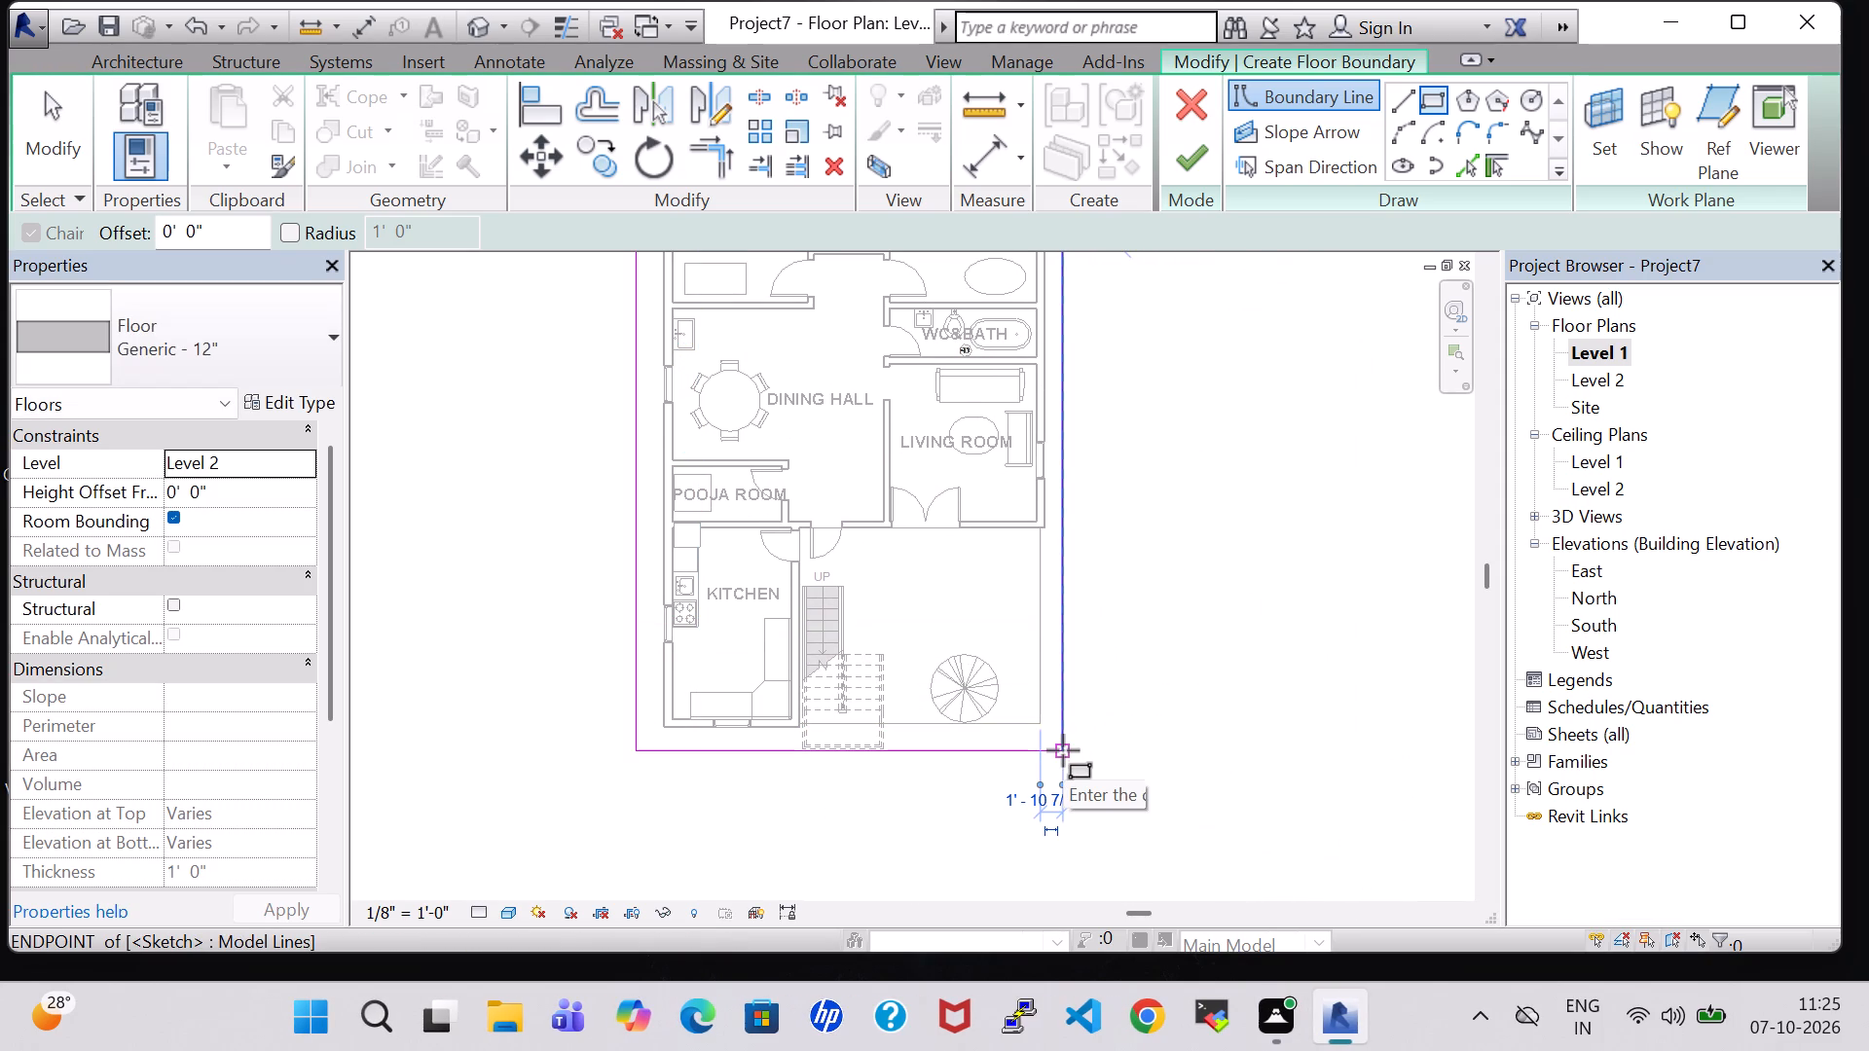
key(Escape)
click(1194, 165)
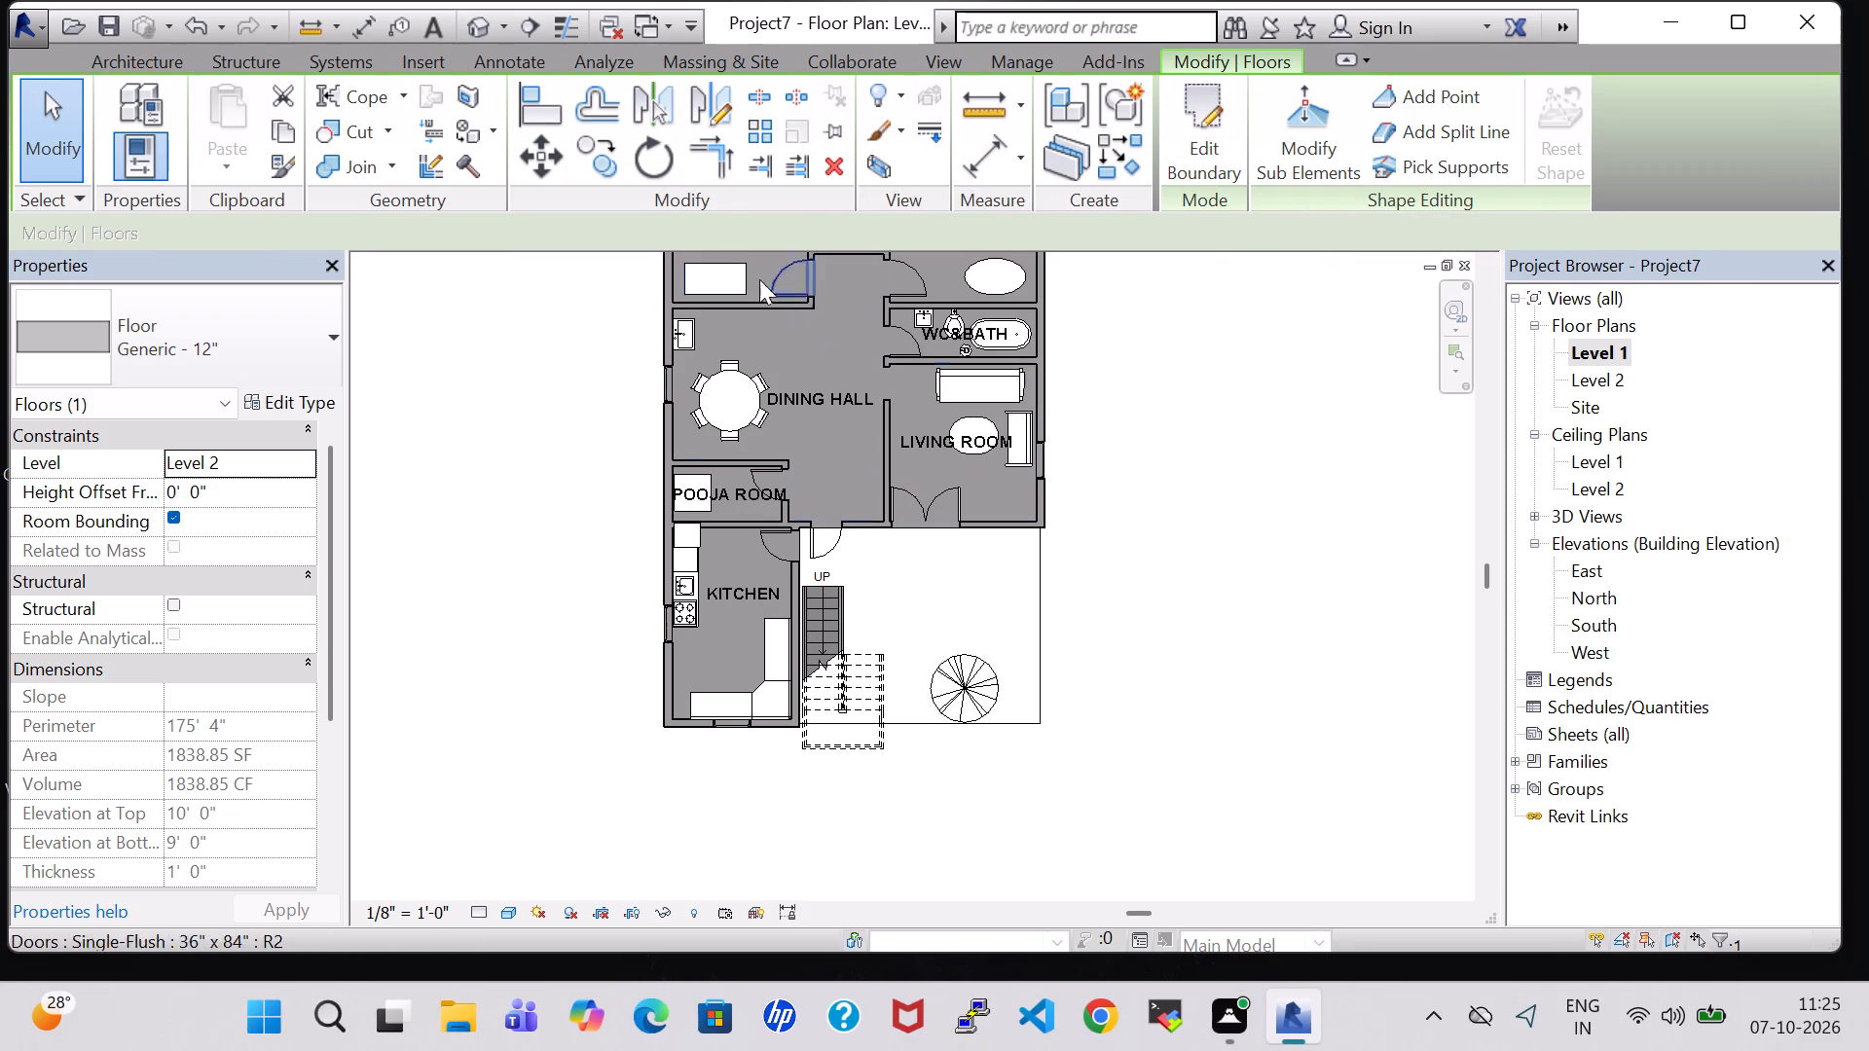
Examine the new roof slab in the 3D view, checking its overhang, the front court staircase beneath it and the exterior walls.
click(477, 36)
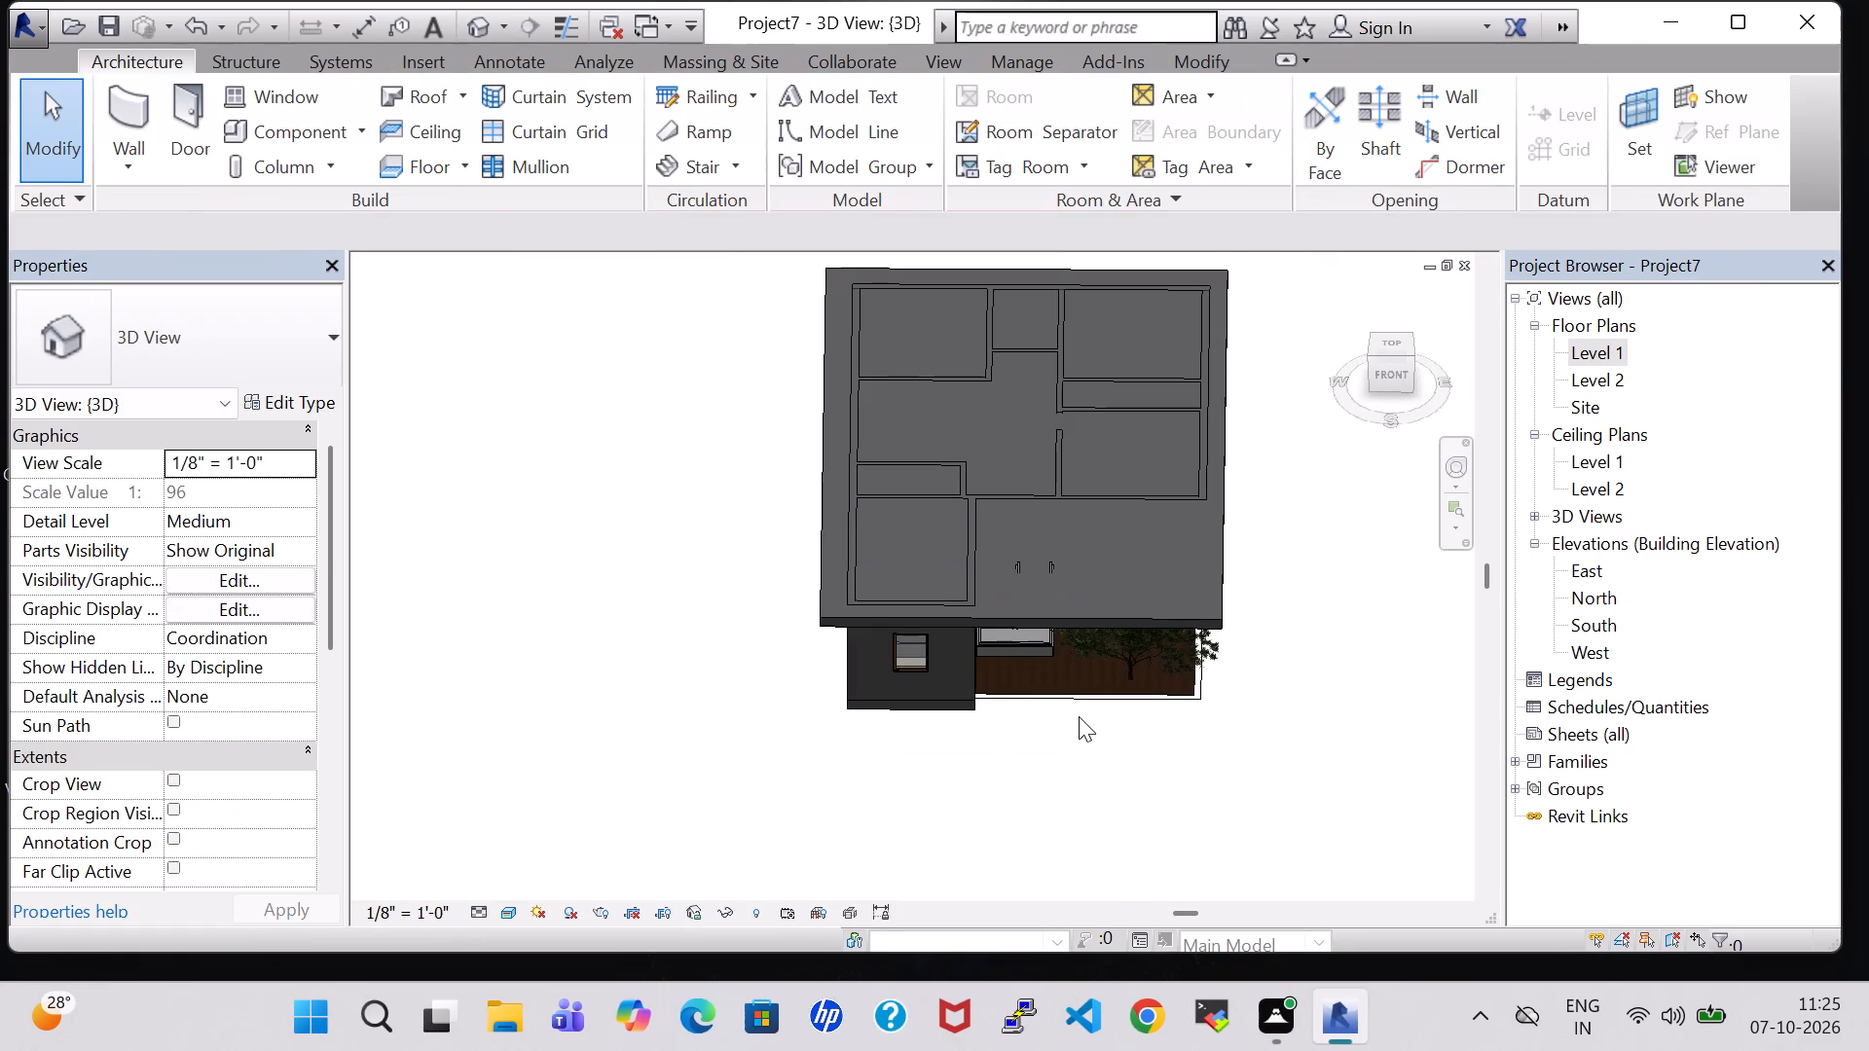
shift+middle_drag(1264, 595, 1238, 404)
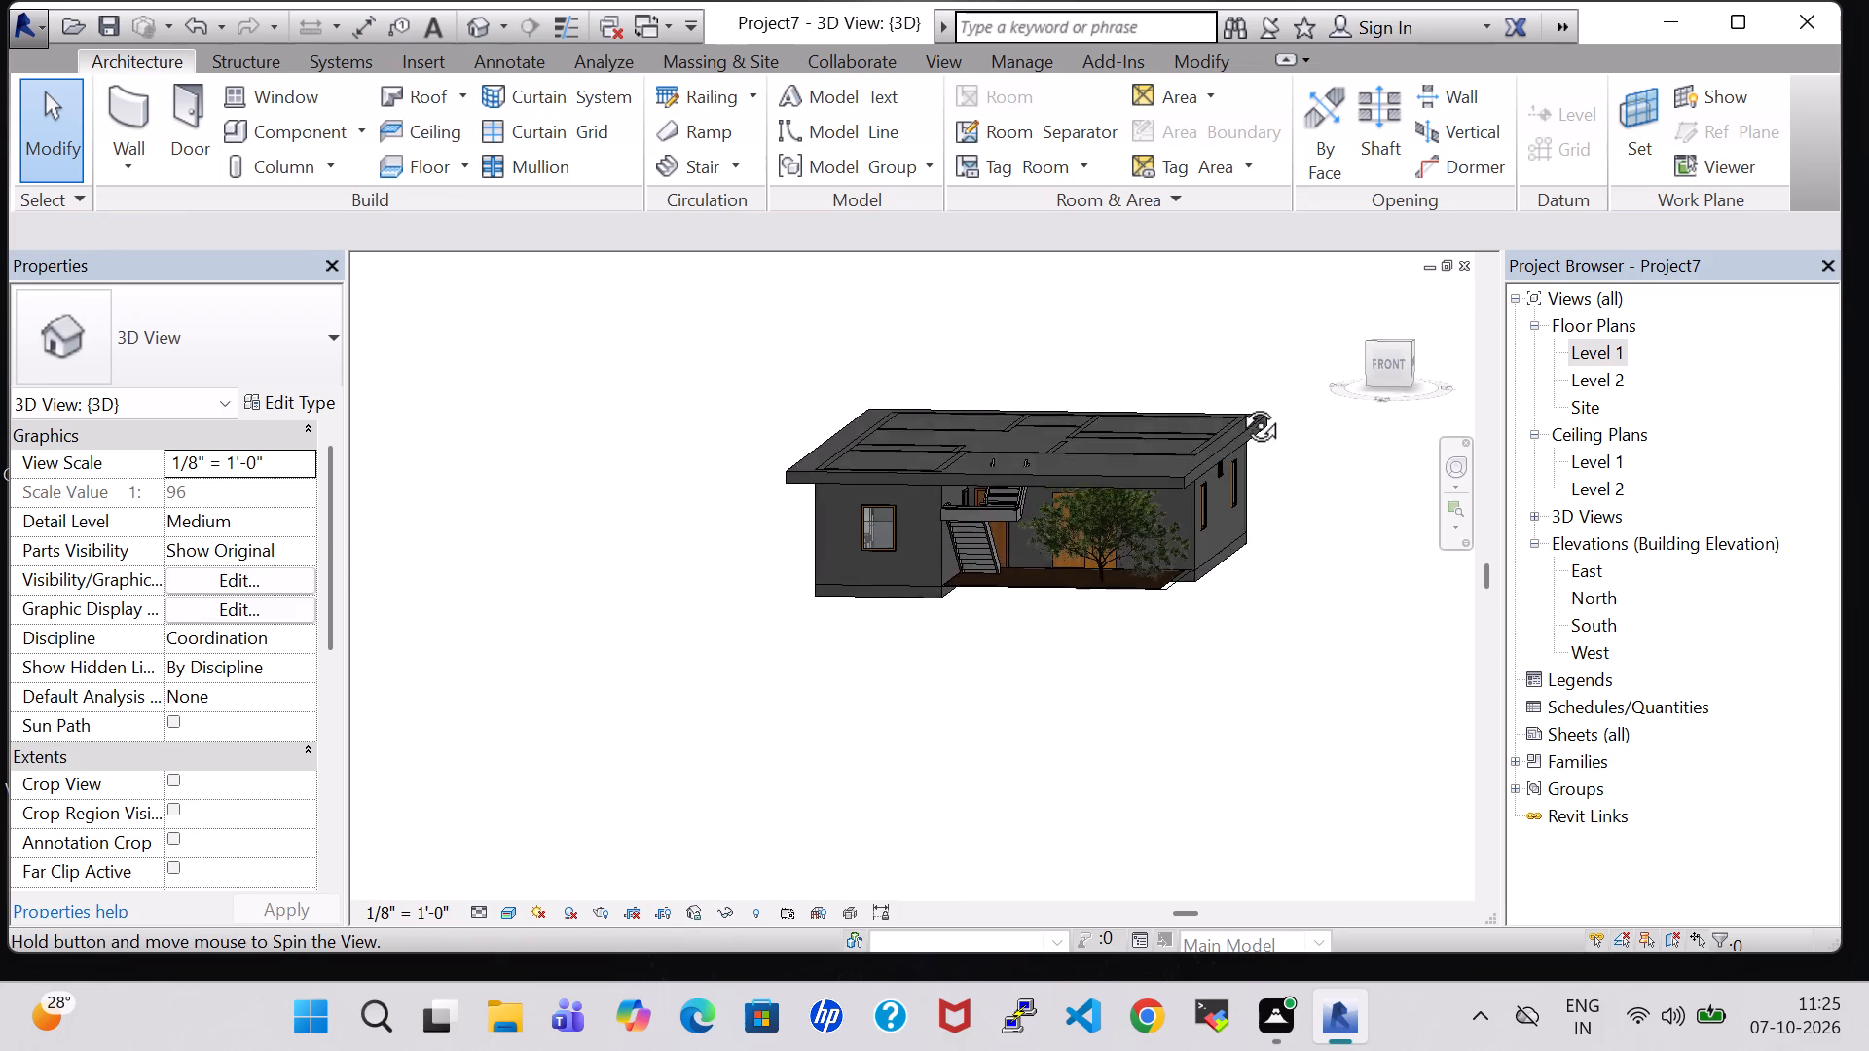
shift+middle_drag(1238, 404, 1168, 398)
scroll(1264, 761, up, 1)
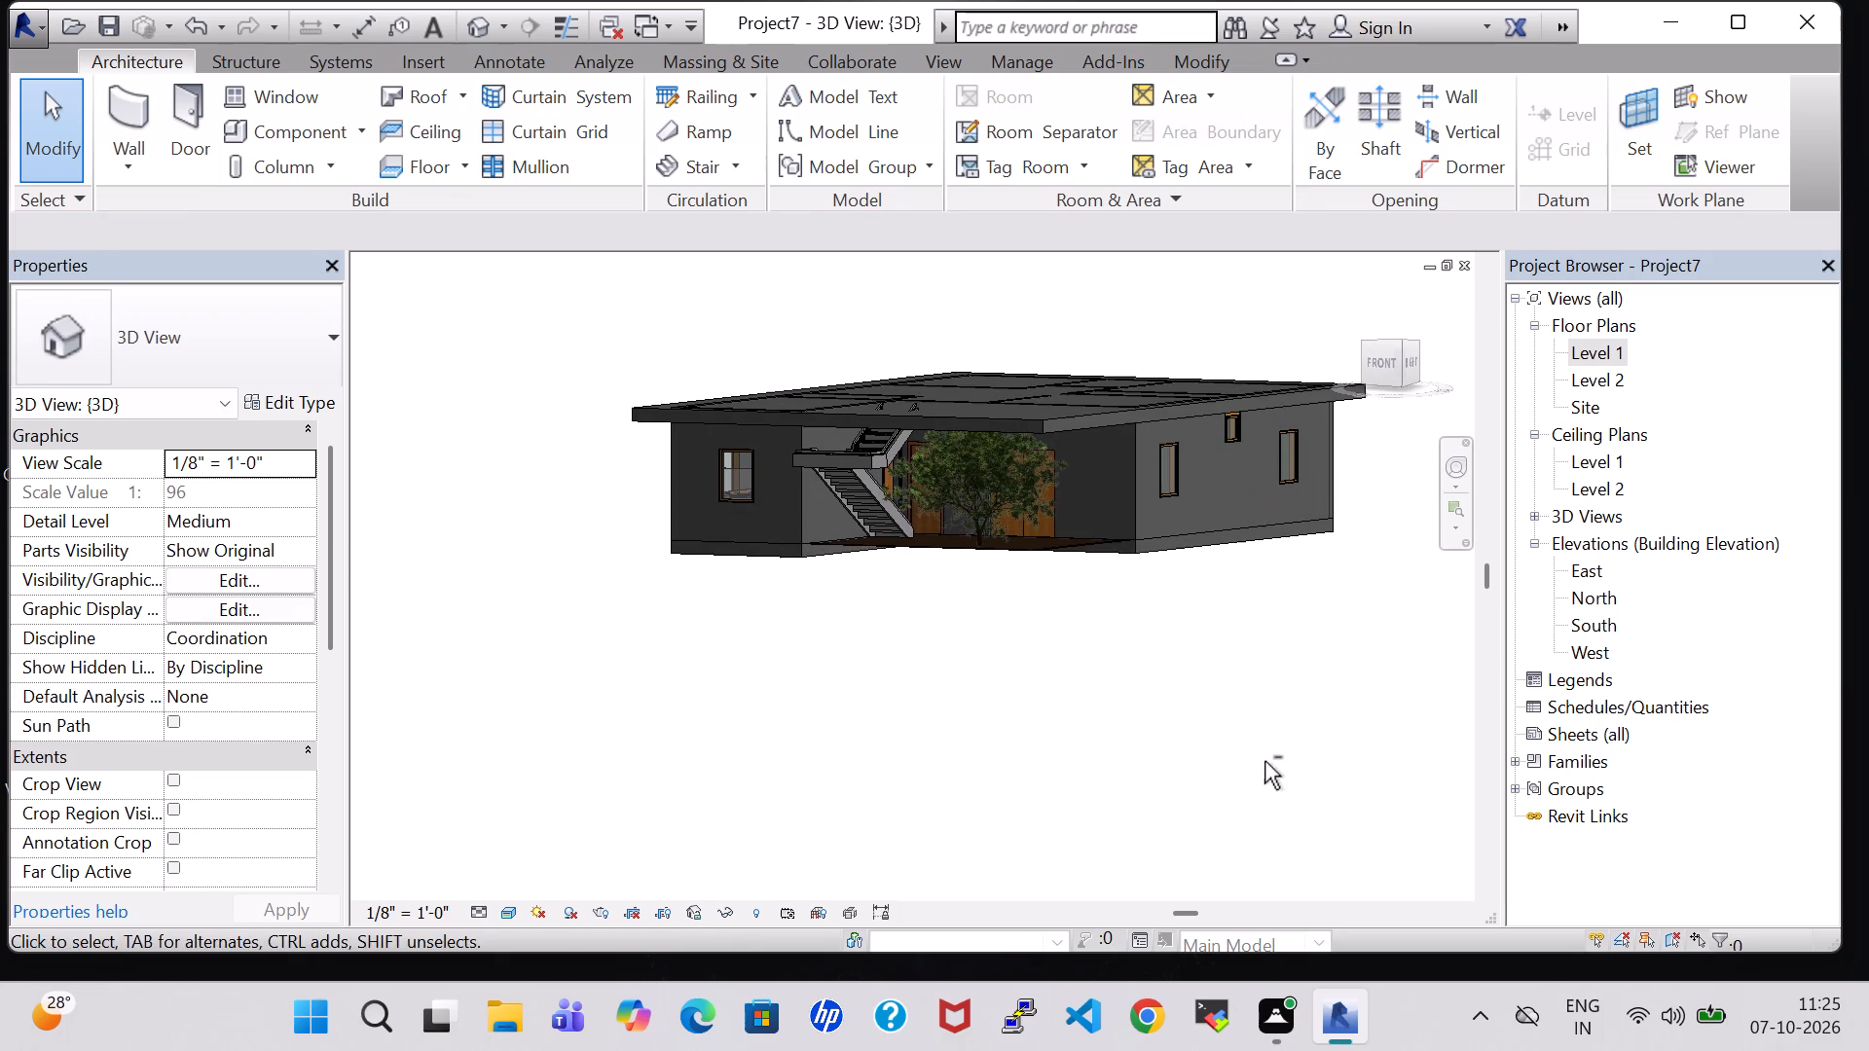
shift+middle_click(1264, 761)
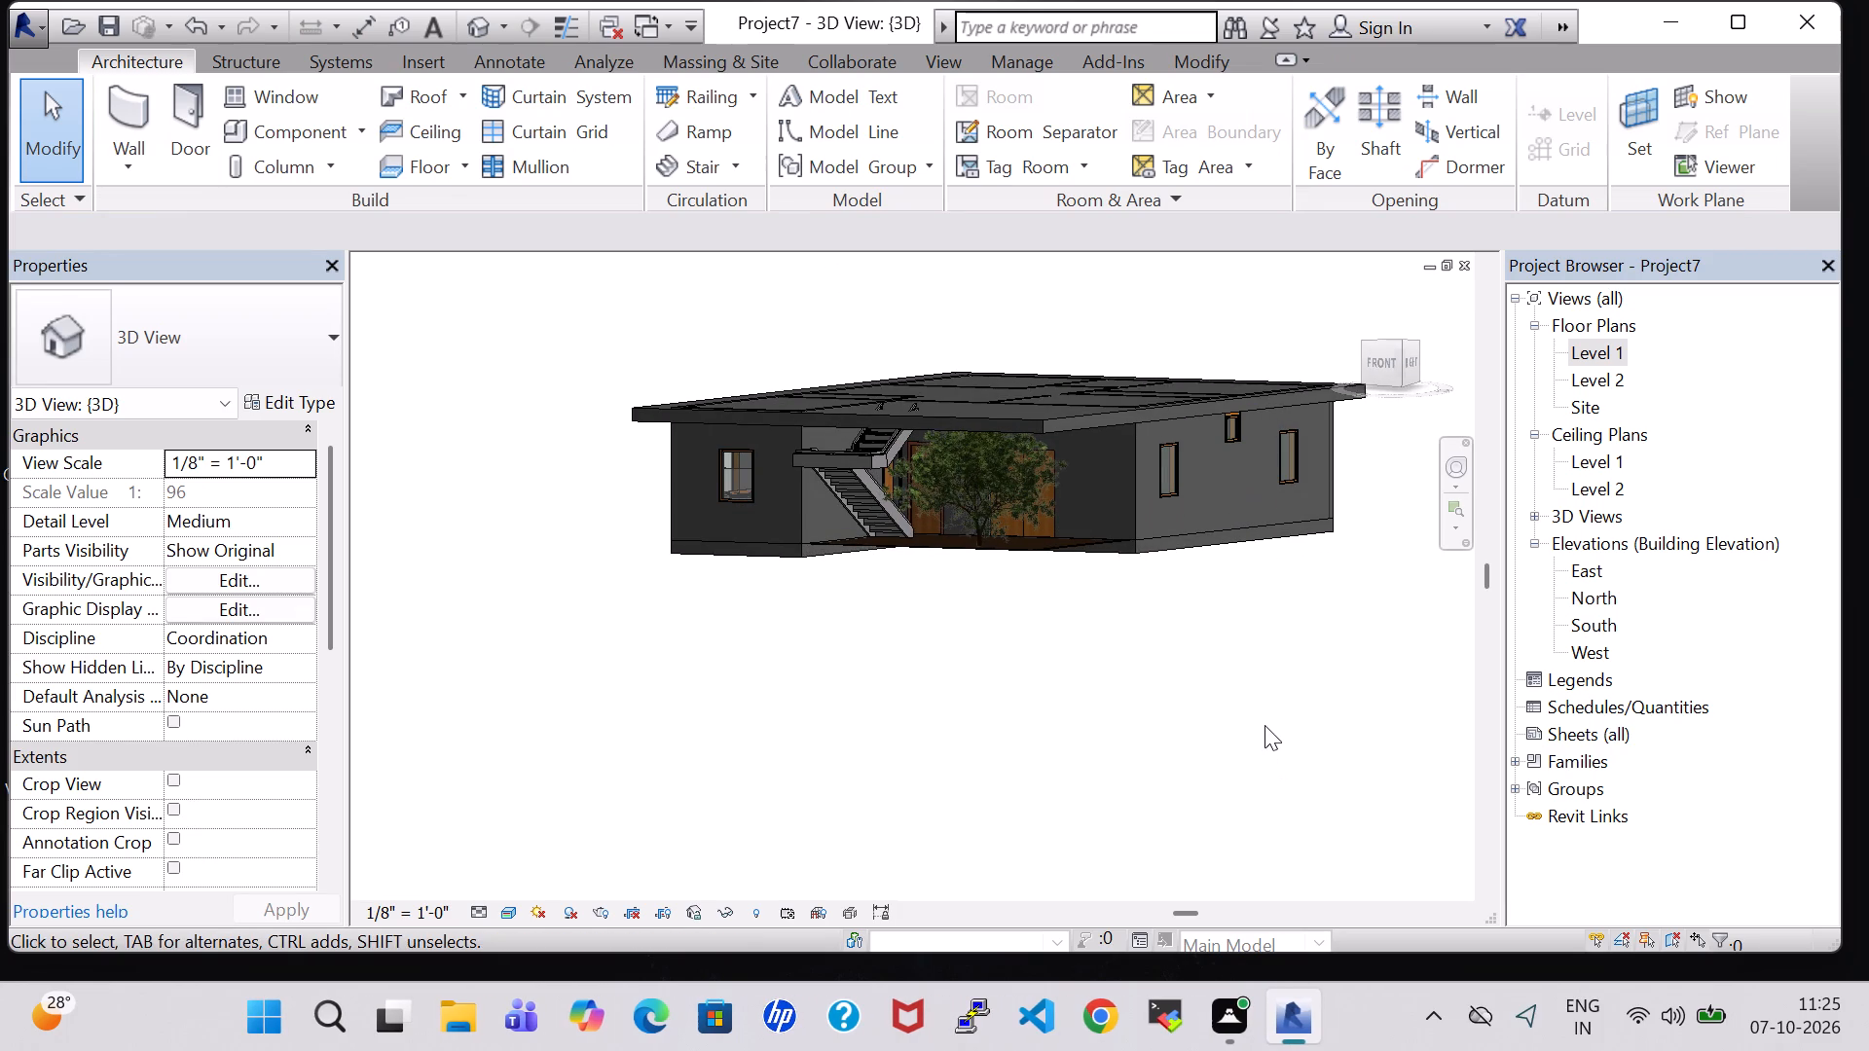
shift+middle_drag(1149, 664, 769, 799)
shift+scroll(768, 813, up, 1)
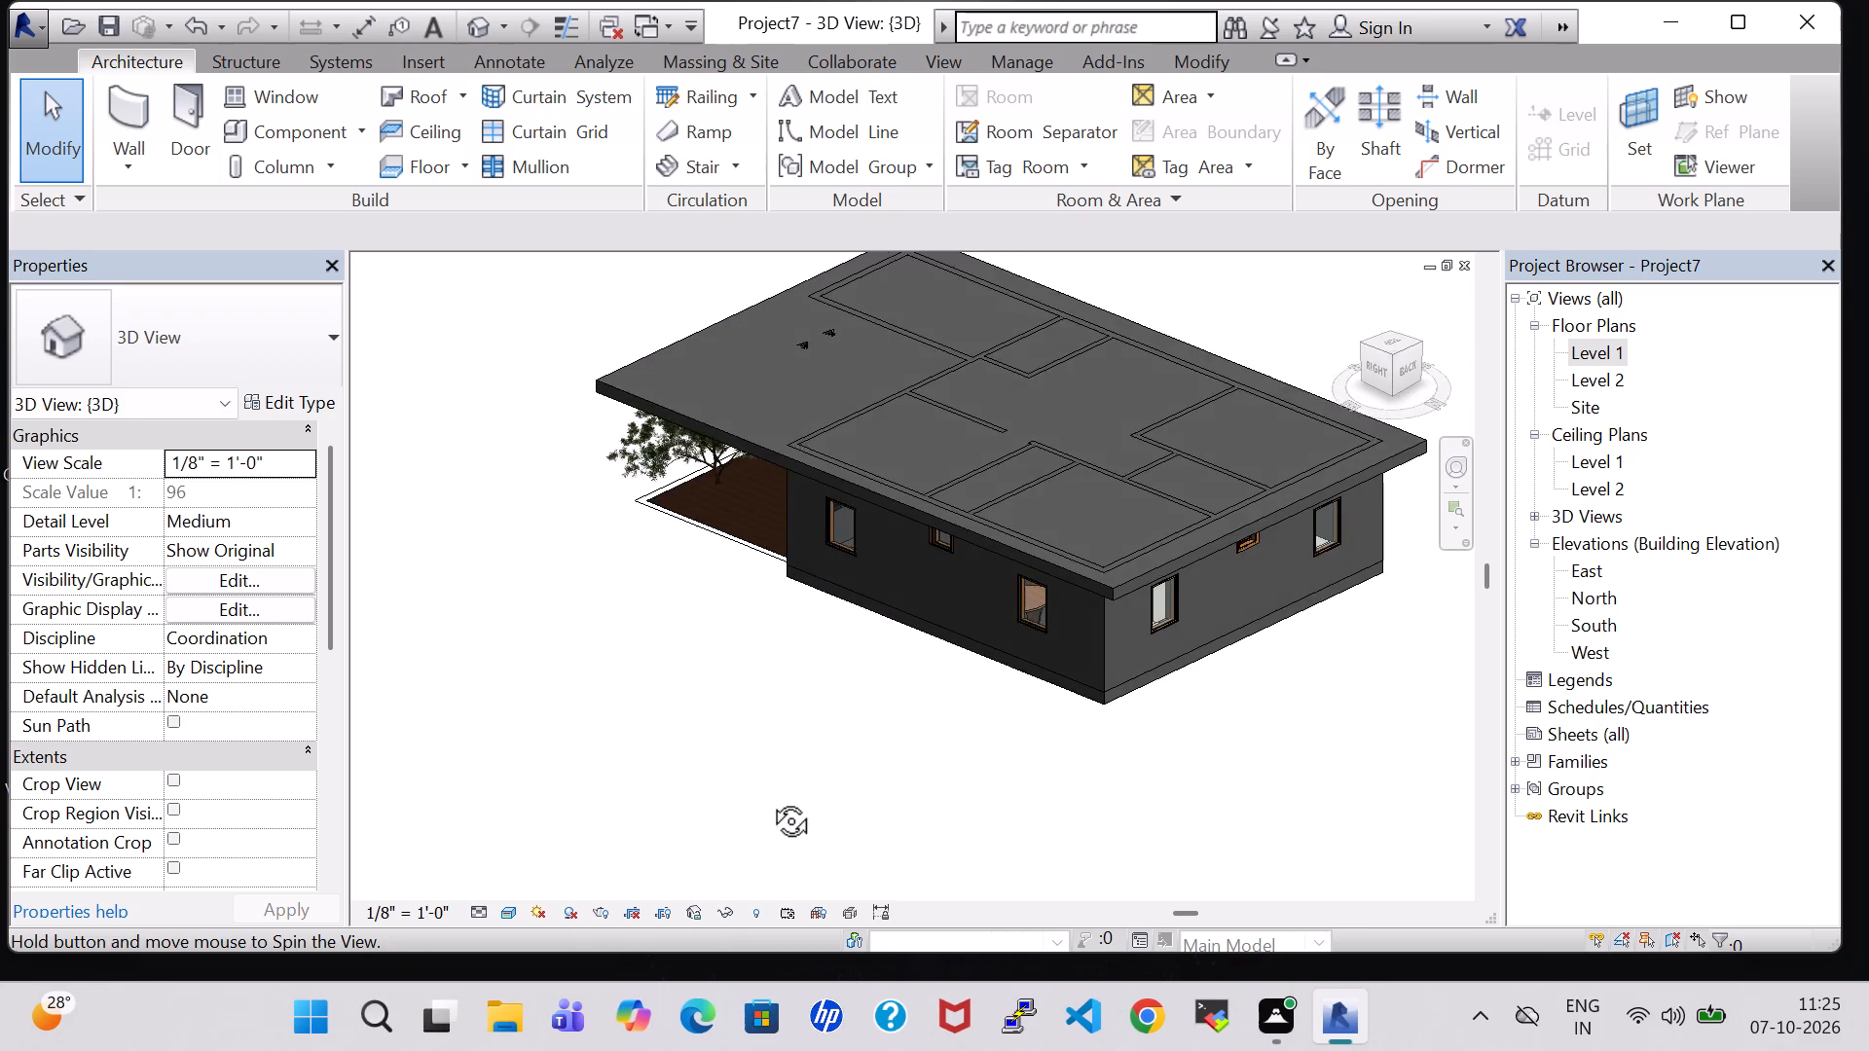
shift+middle_drag(769, 799, 1026, 605)
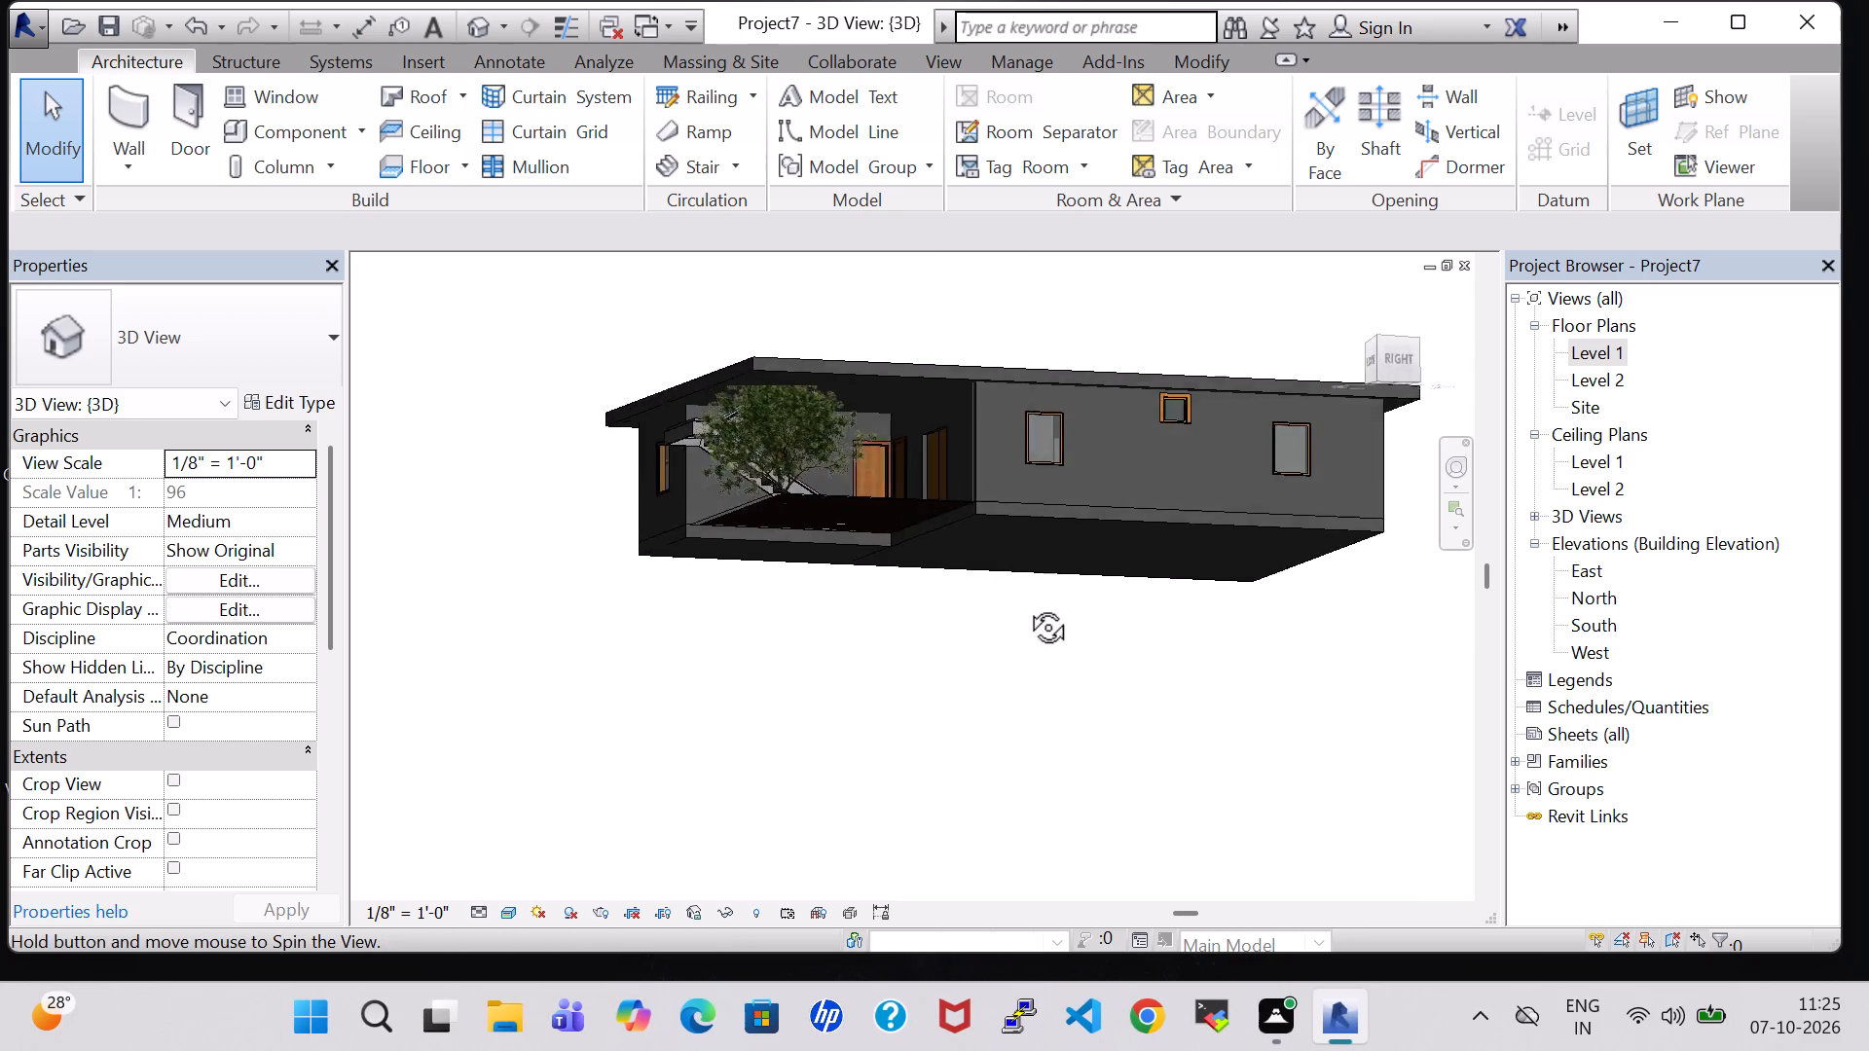
shift+middle_drag(1026, 605, 1267, 703)
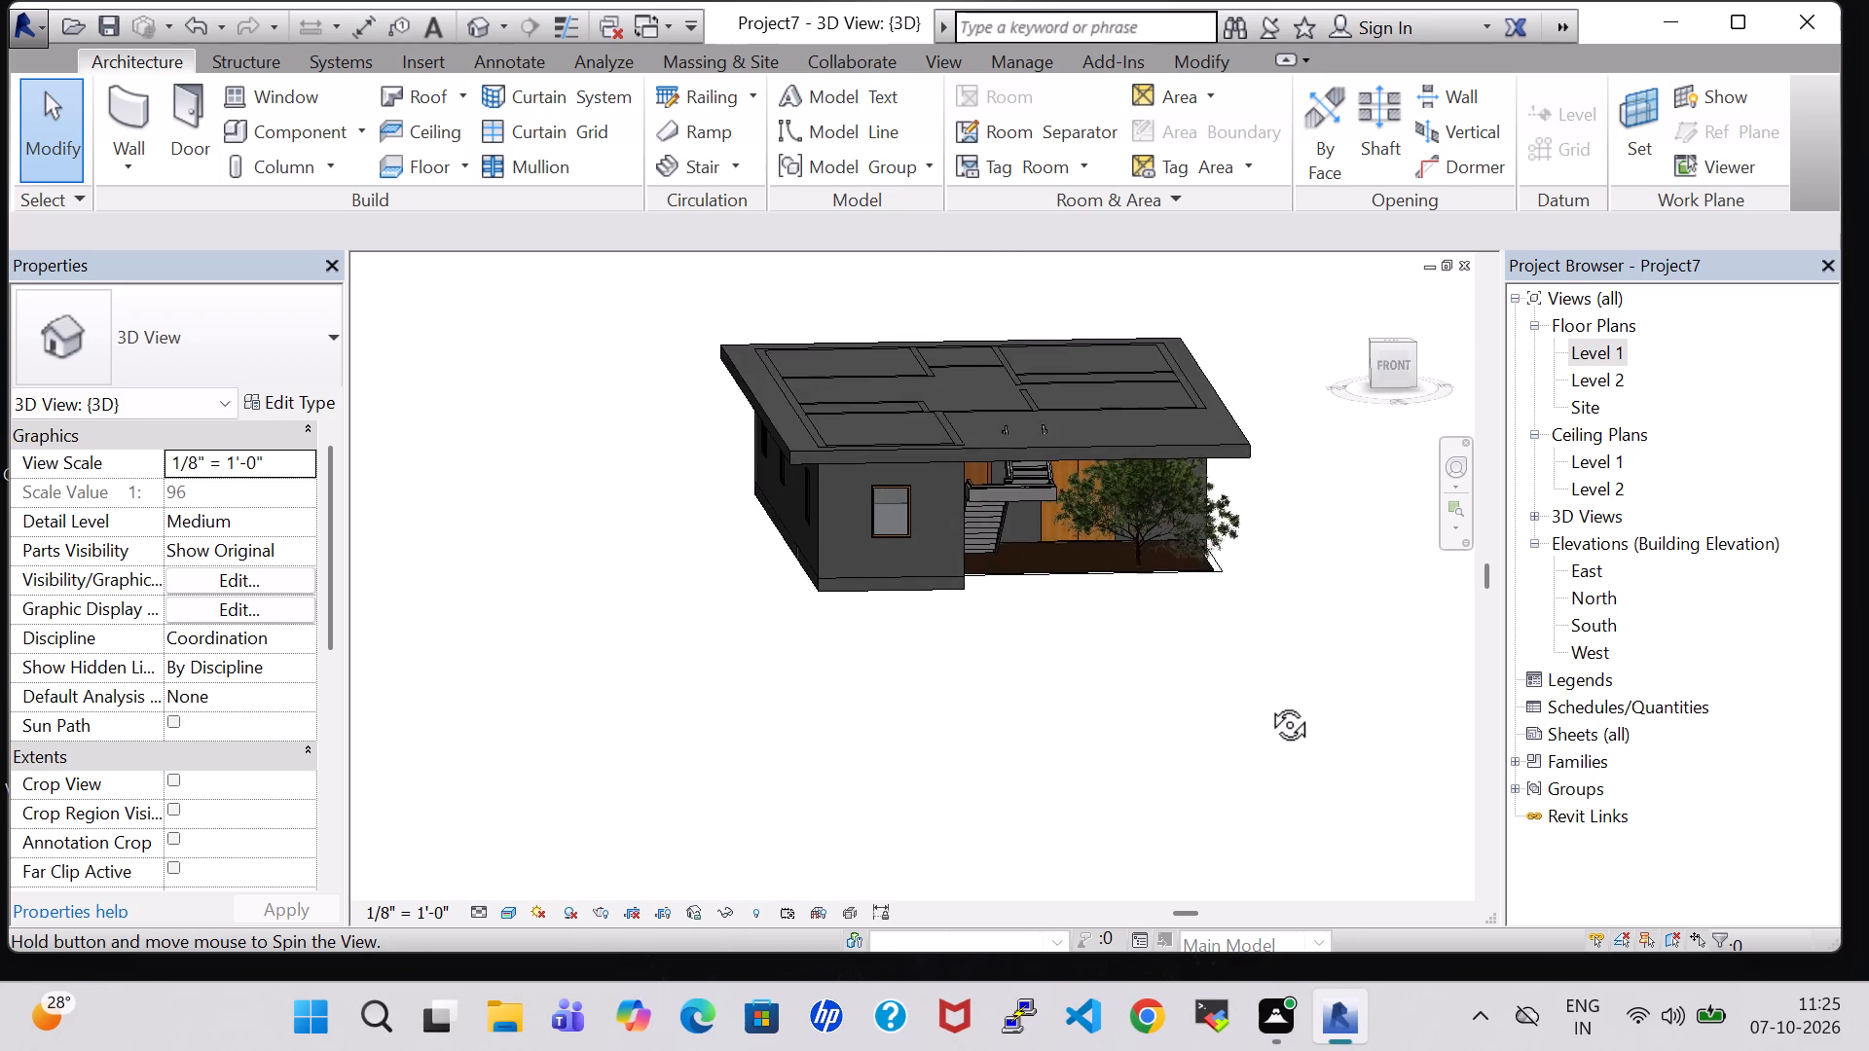
shift+middle_drag(1267, 703, 1265, 729)
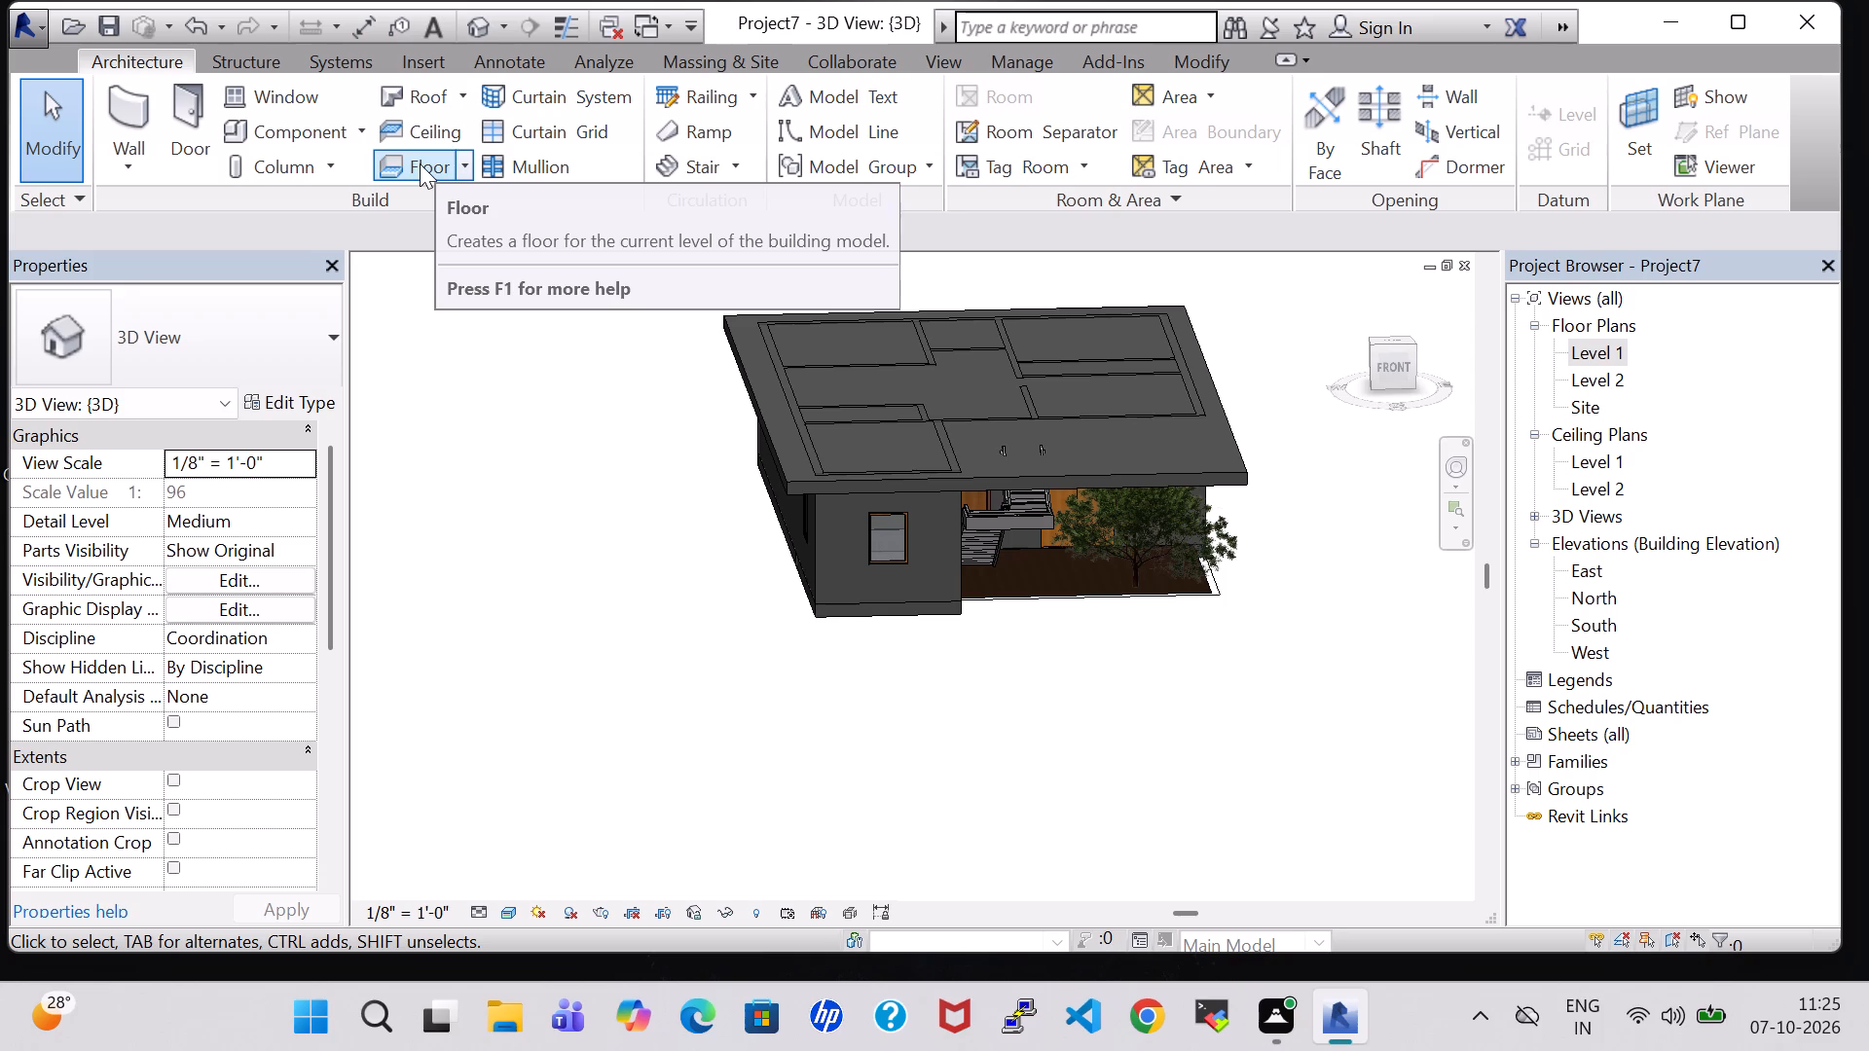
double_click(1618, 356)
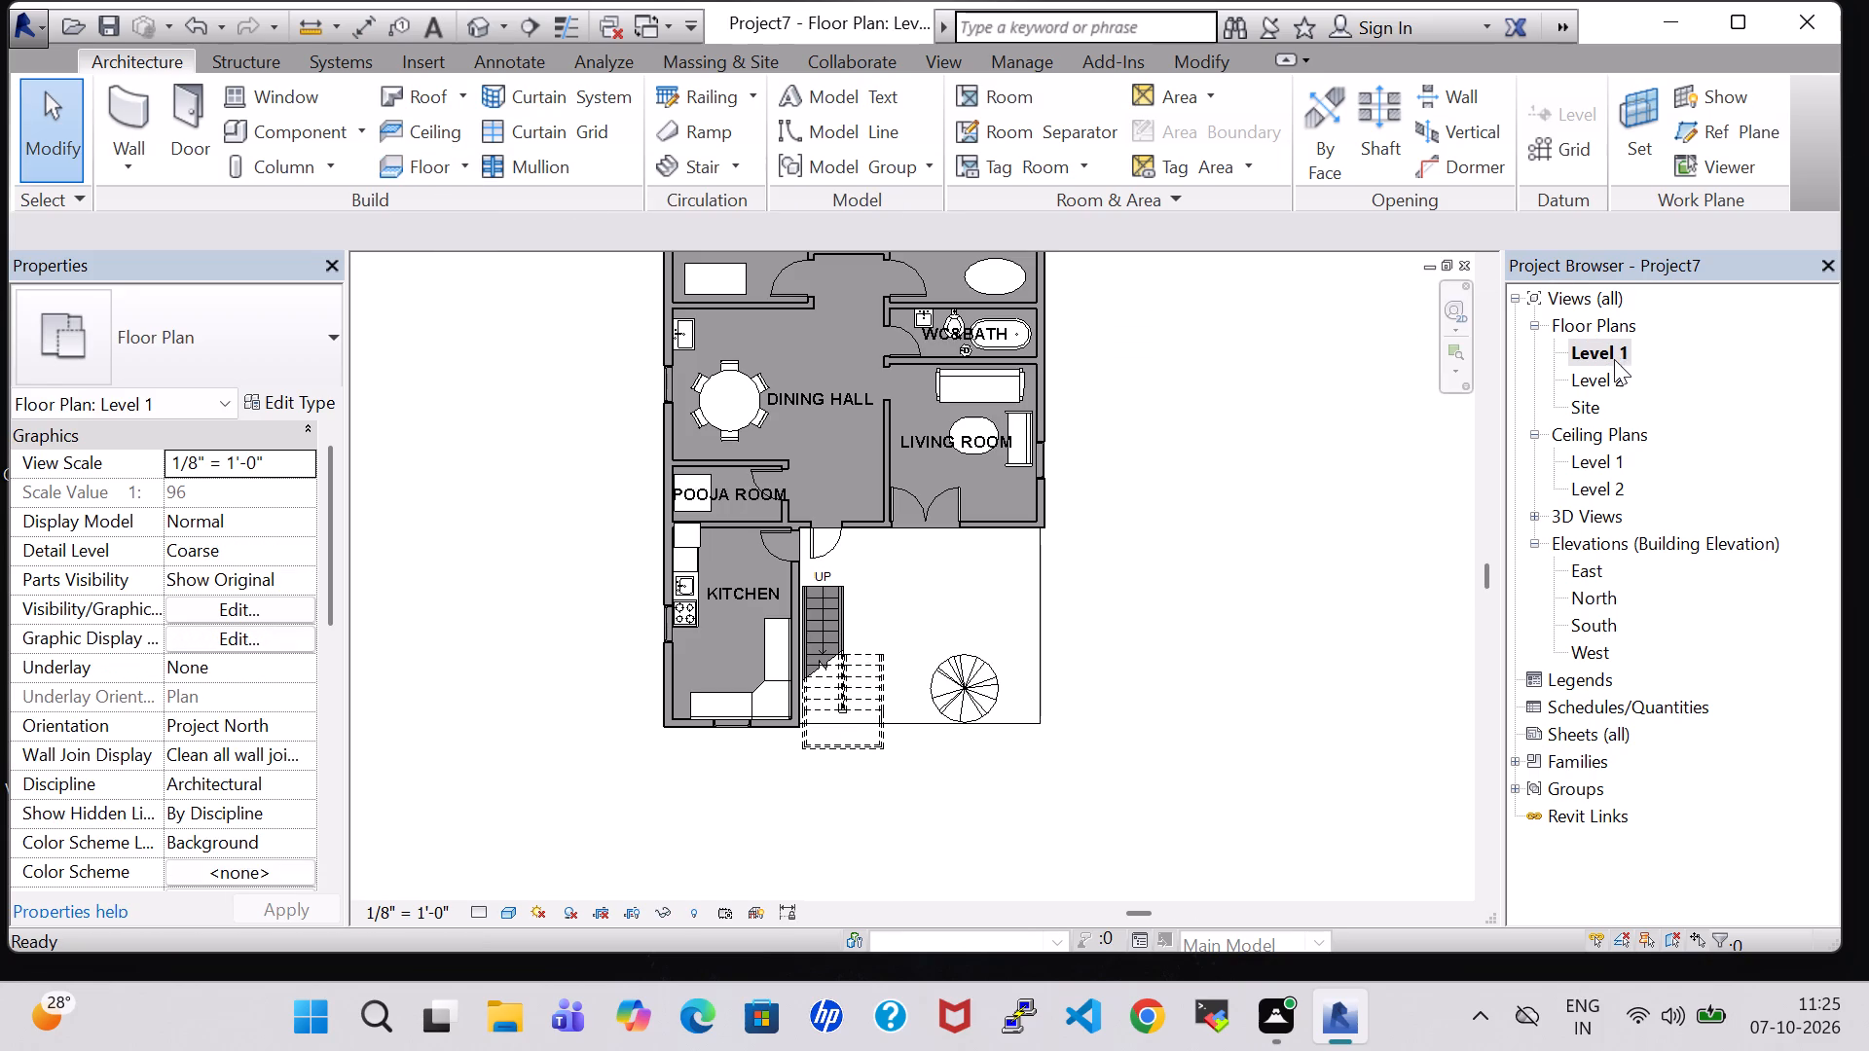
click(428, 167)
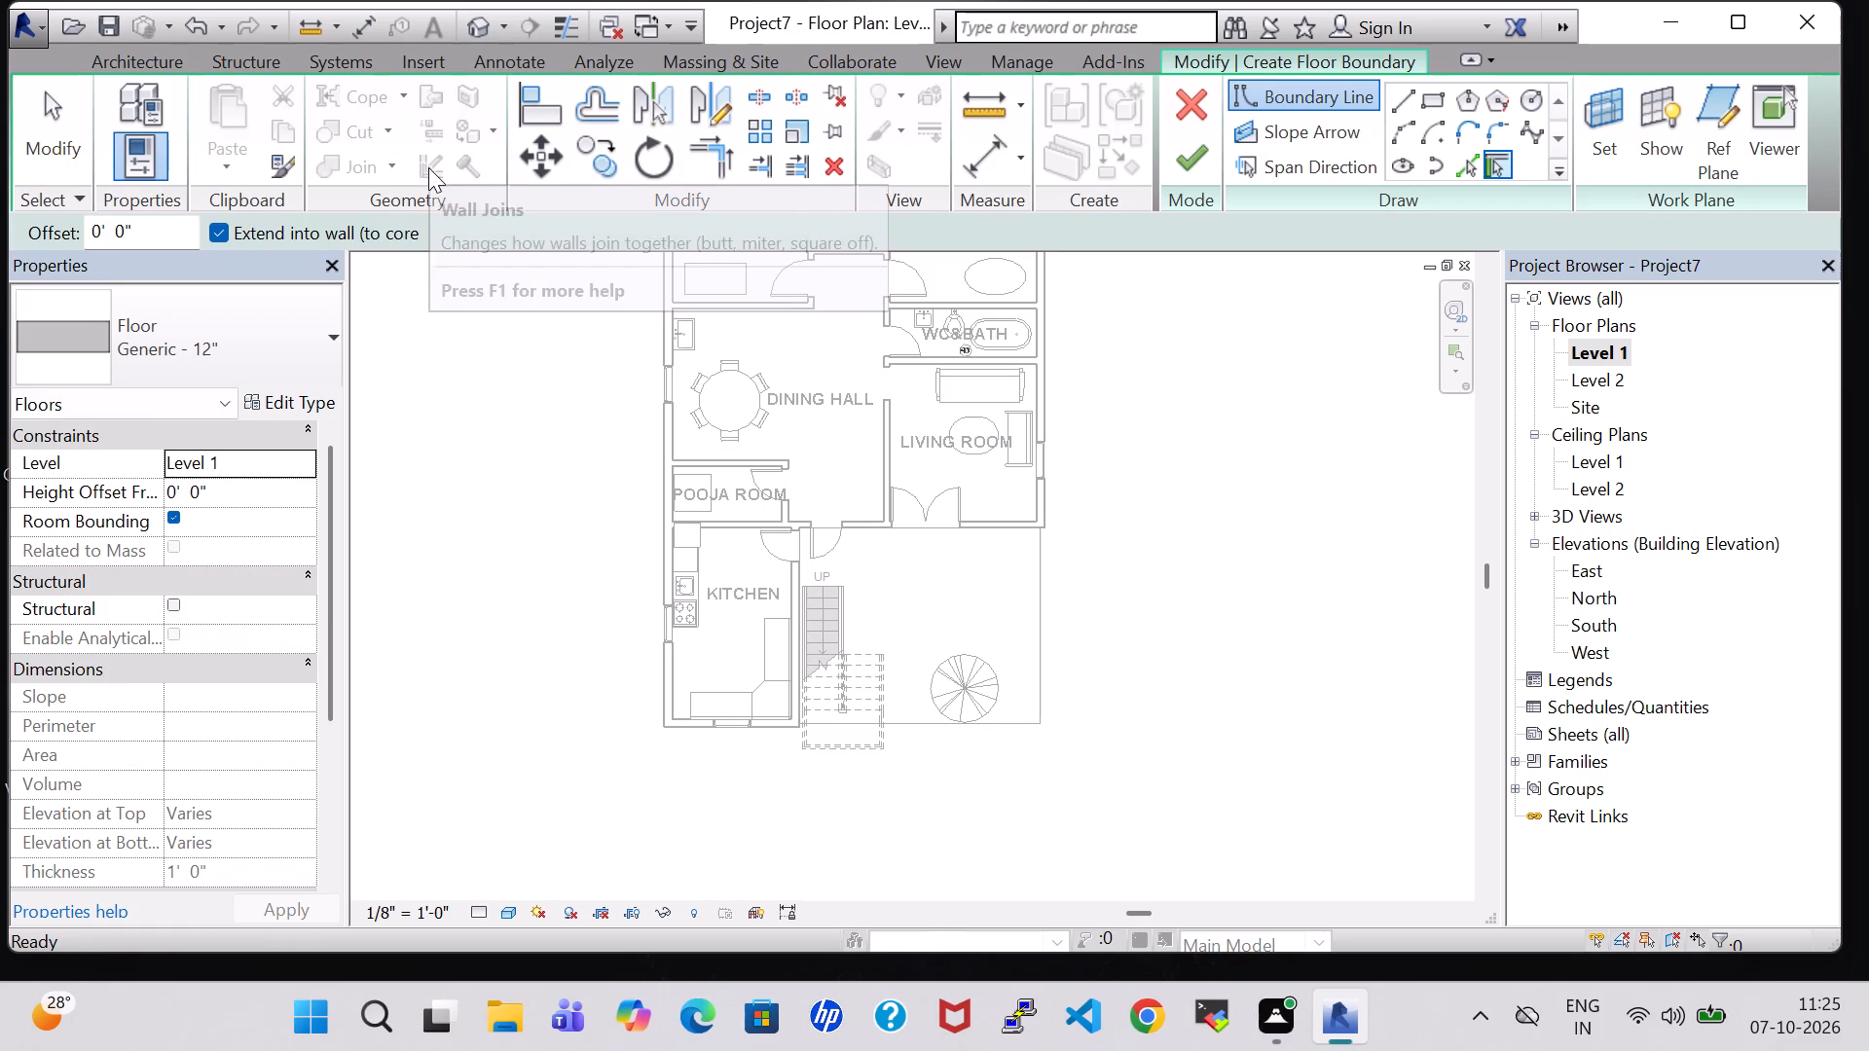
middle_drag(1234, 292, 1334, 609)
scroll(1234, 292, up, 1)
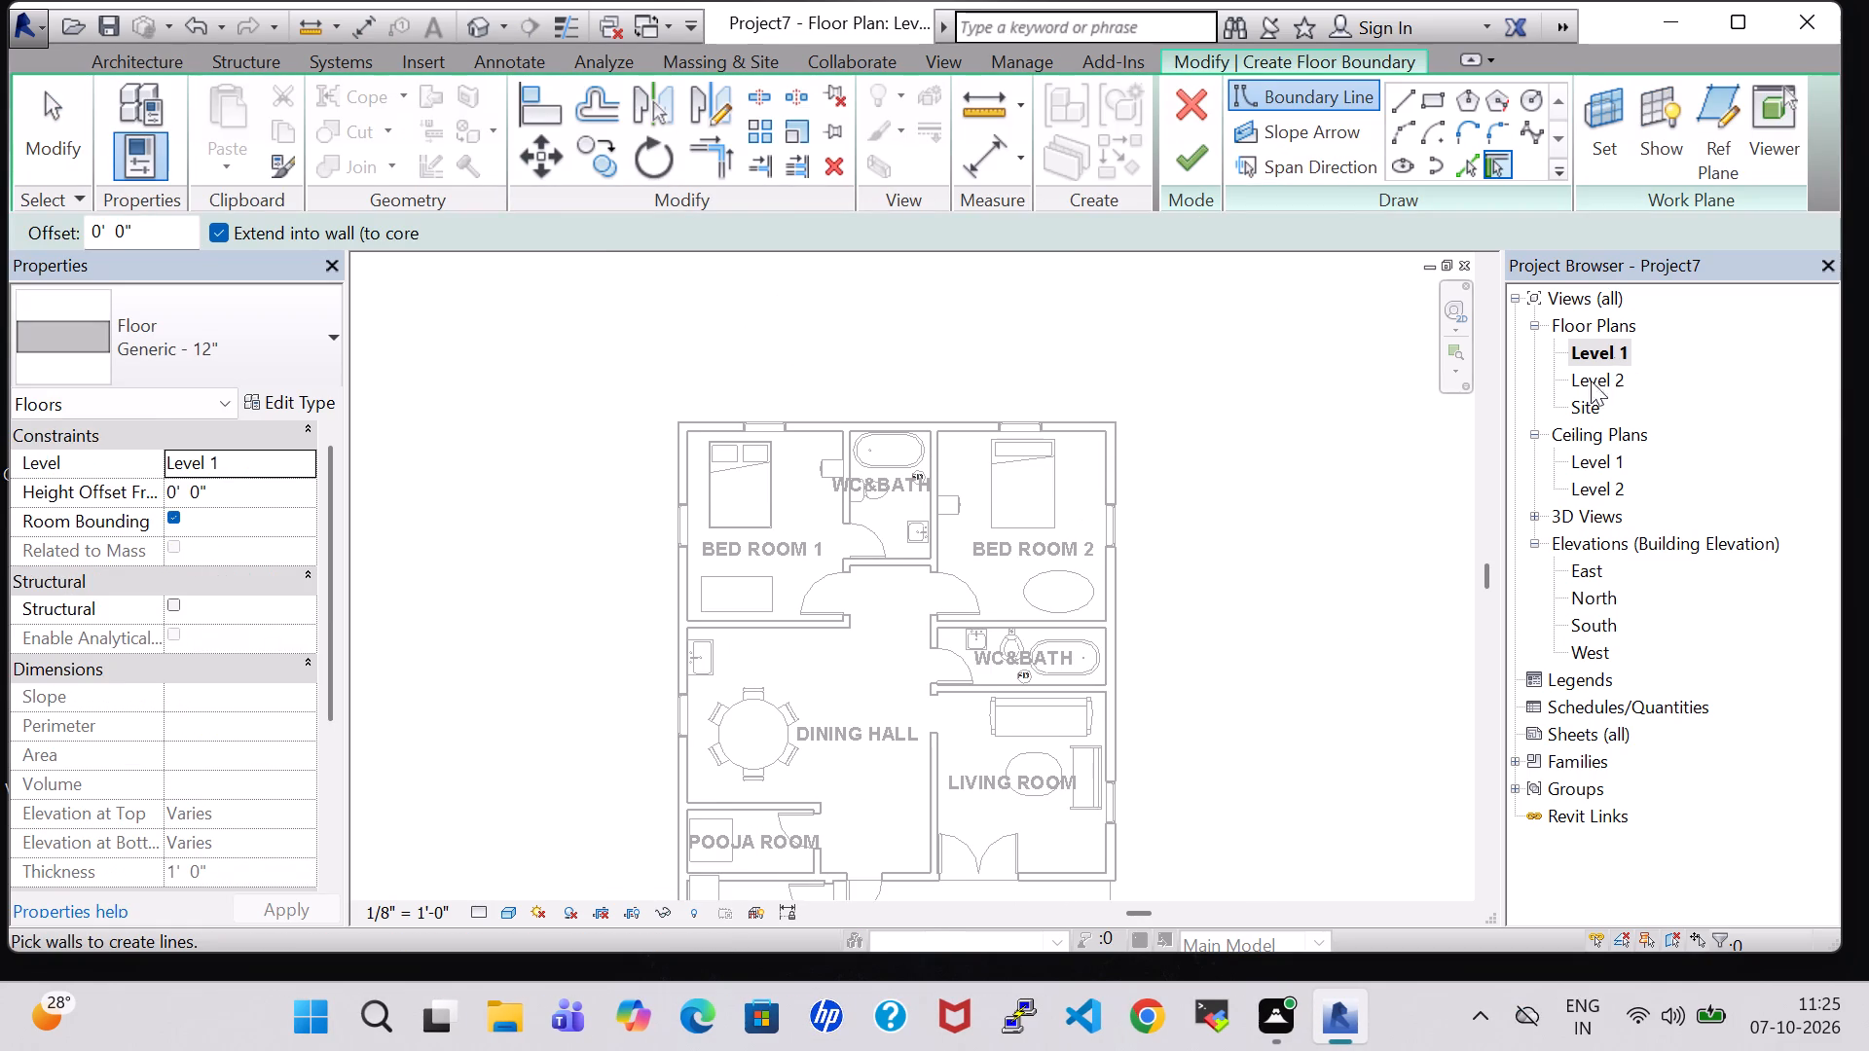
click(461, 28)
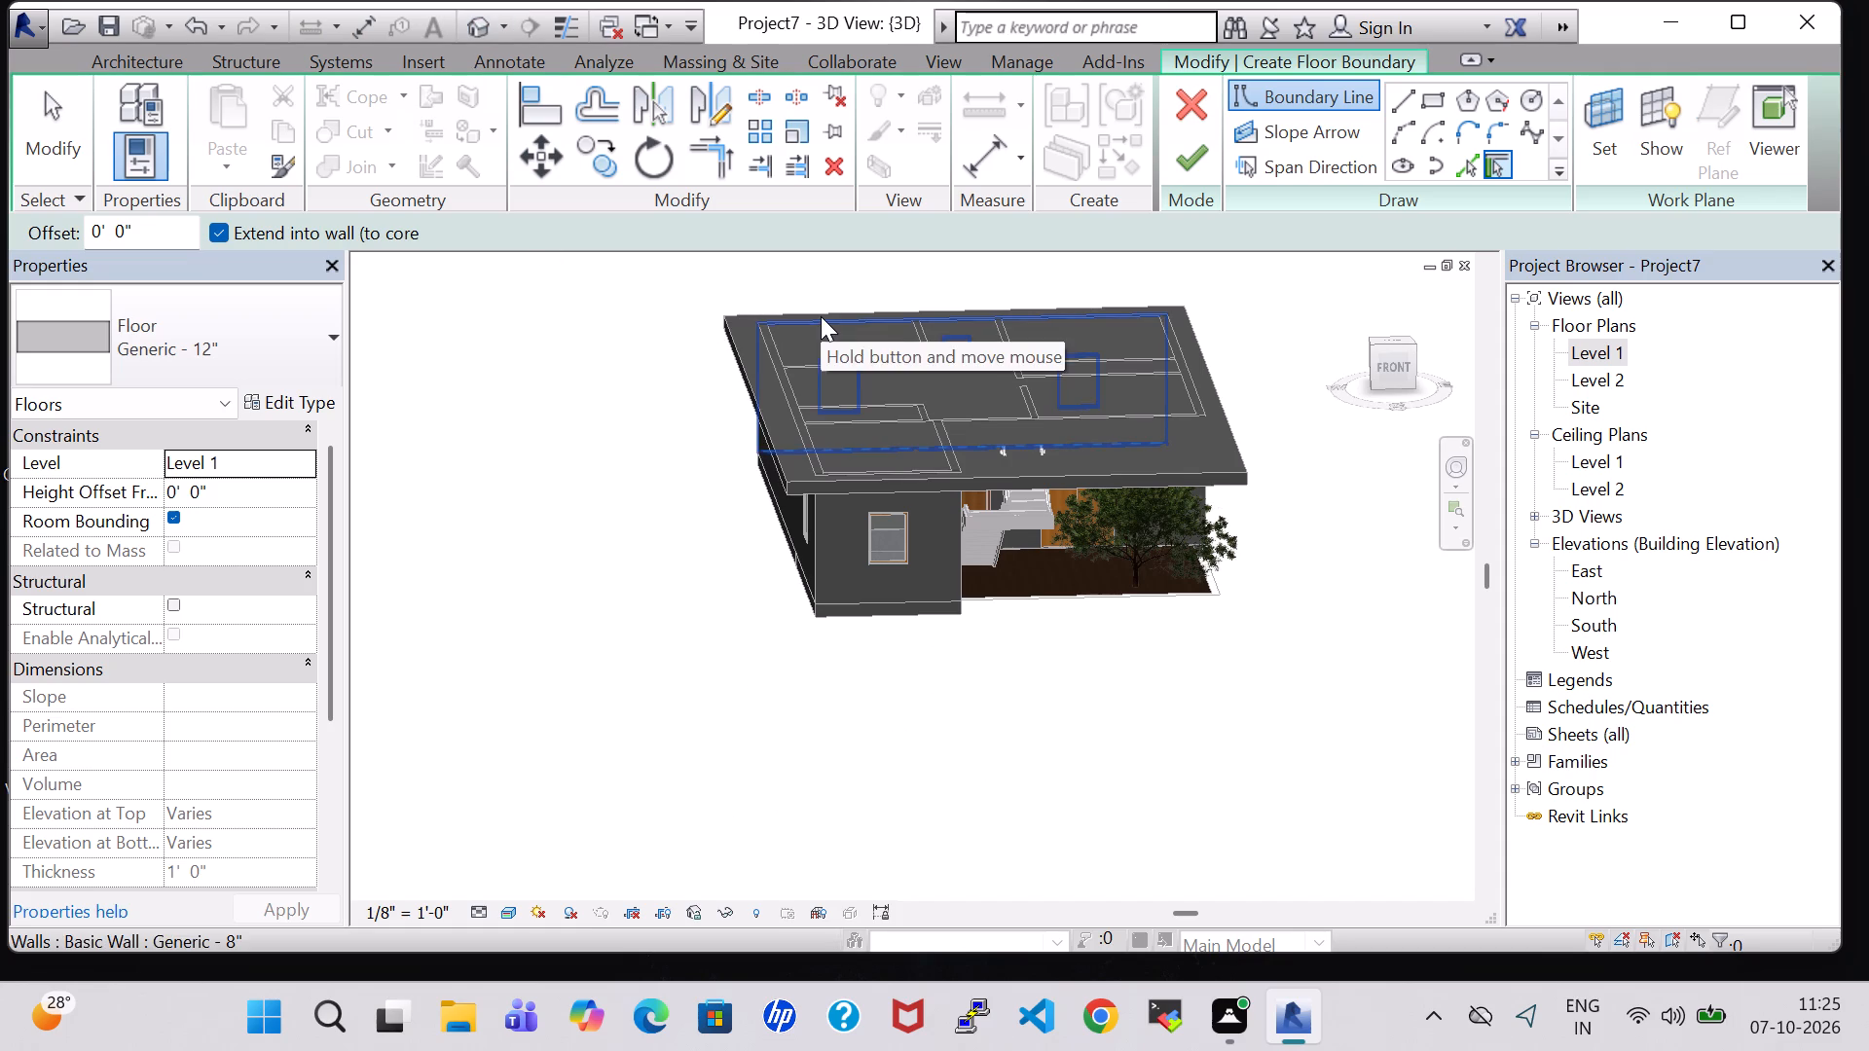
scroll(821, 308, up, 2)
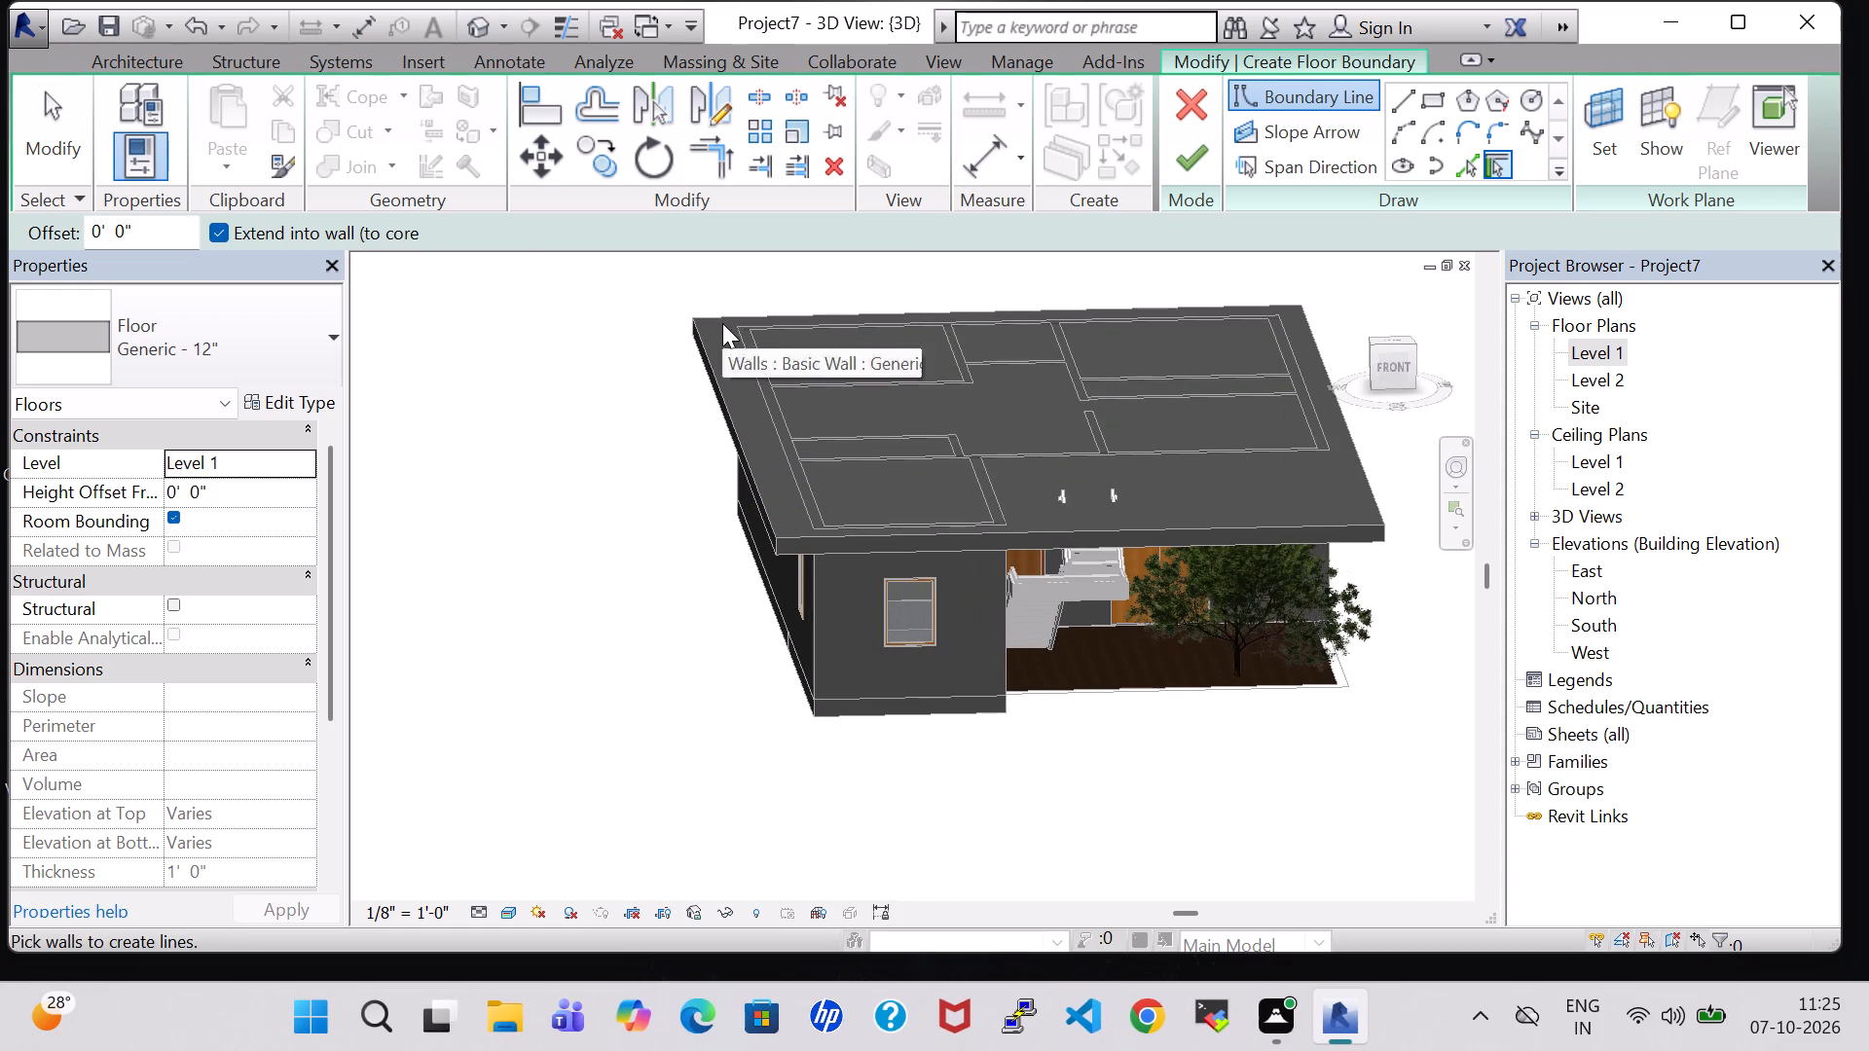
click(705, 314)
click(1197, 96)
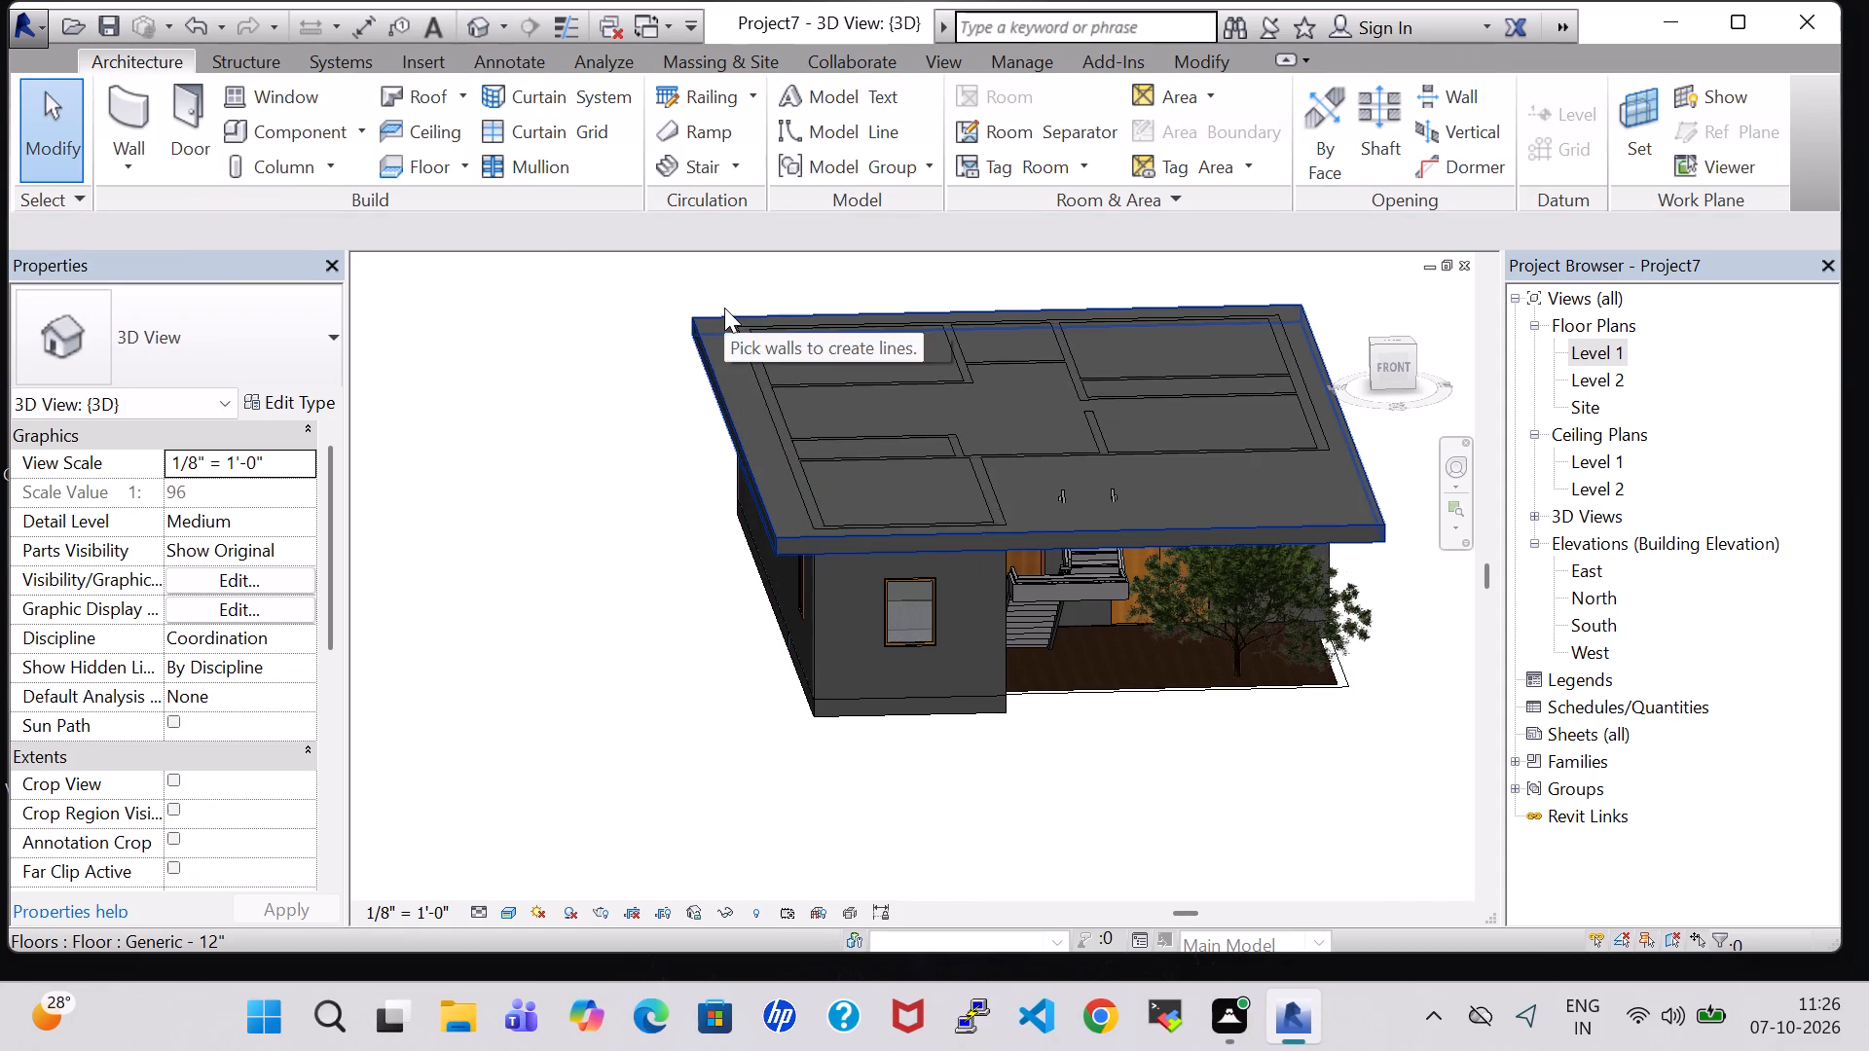
Delete the Generic - 12" roof slab floor on Level 2 in the 3D view.
click(724, 308)
key(Delete)
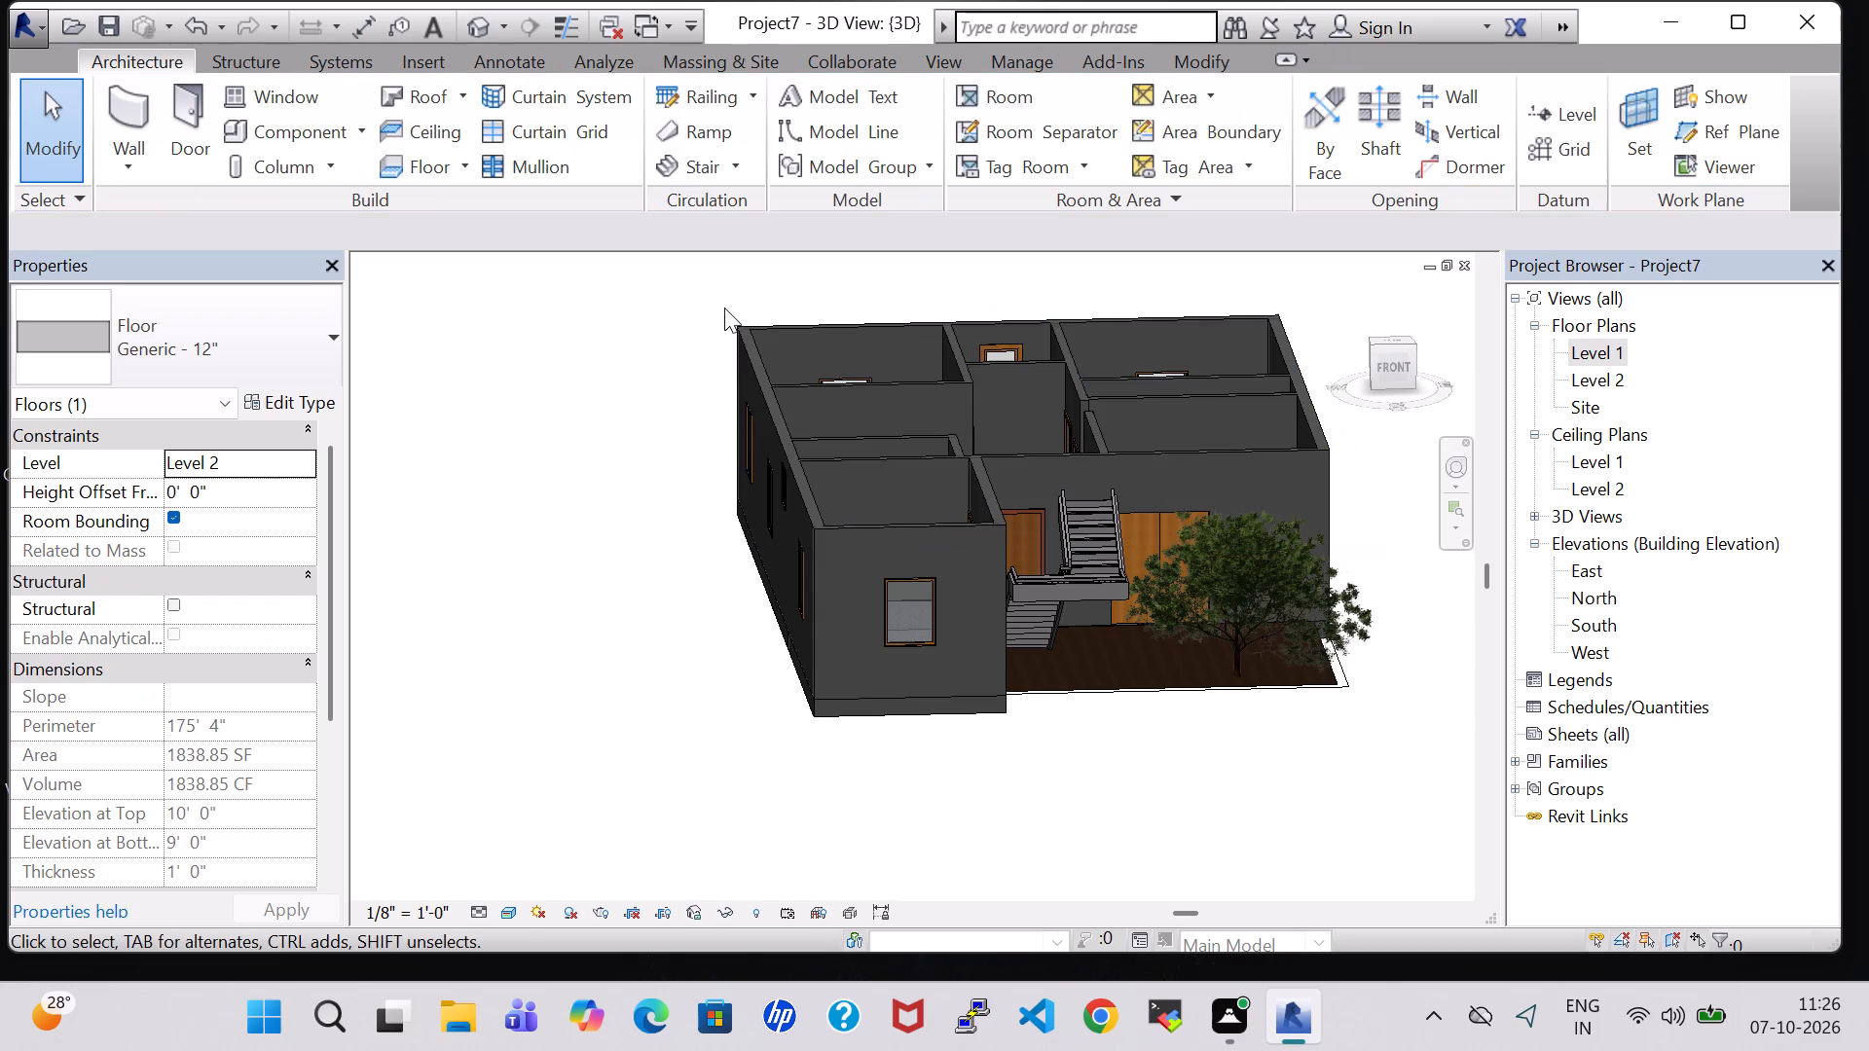
click(605, 613)
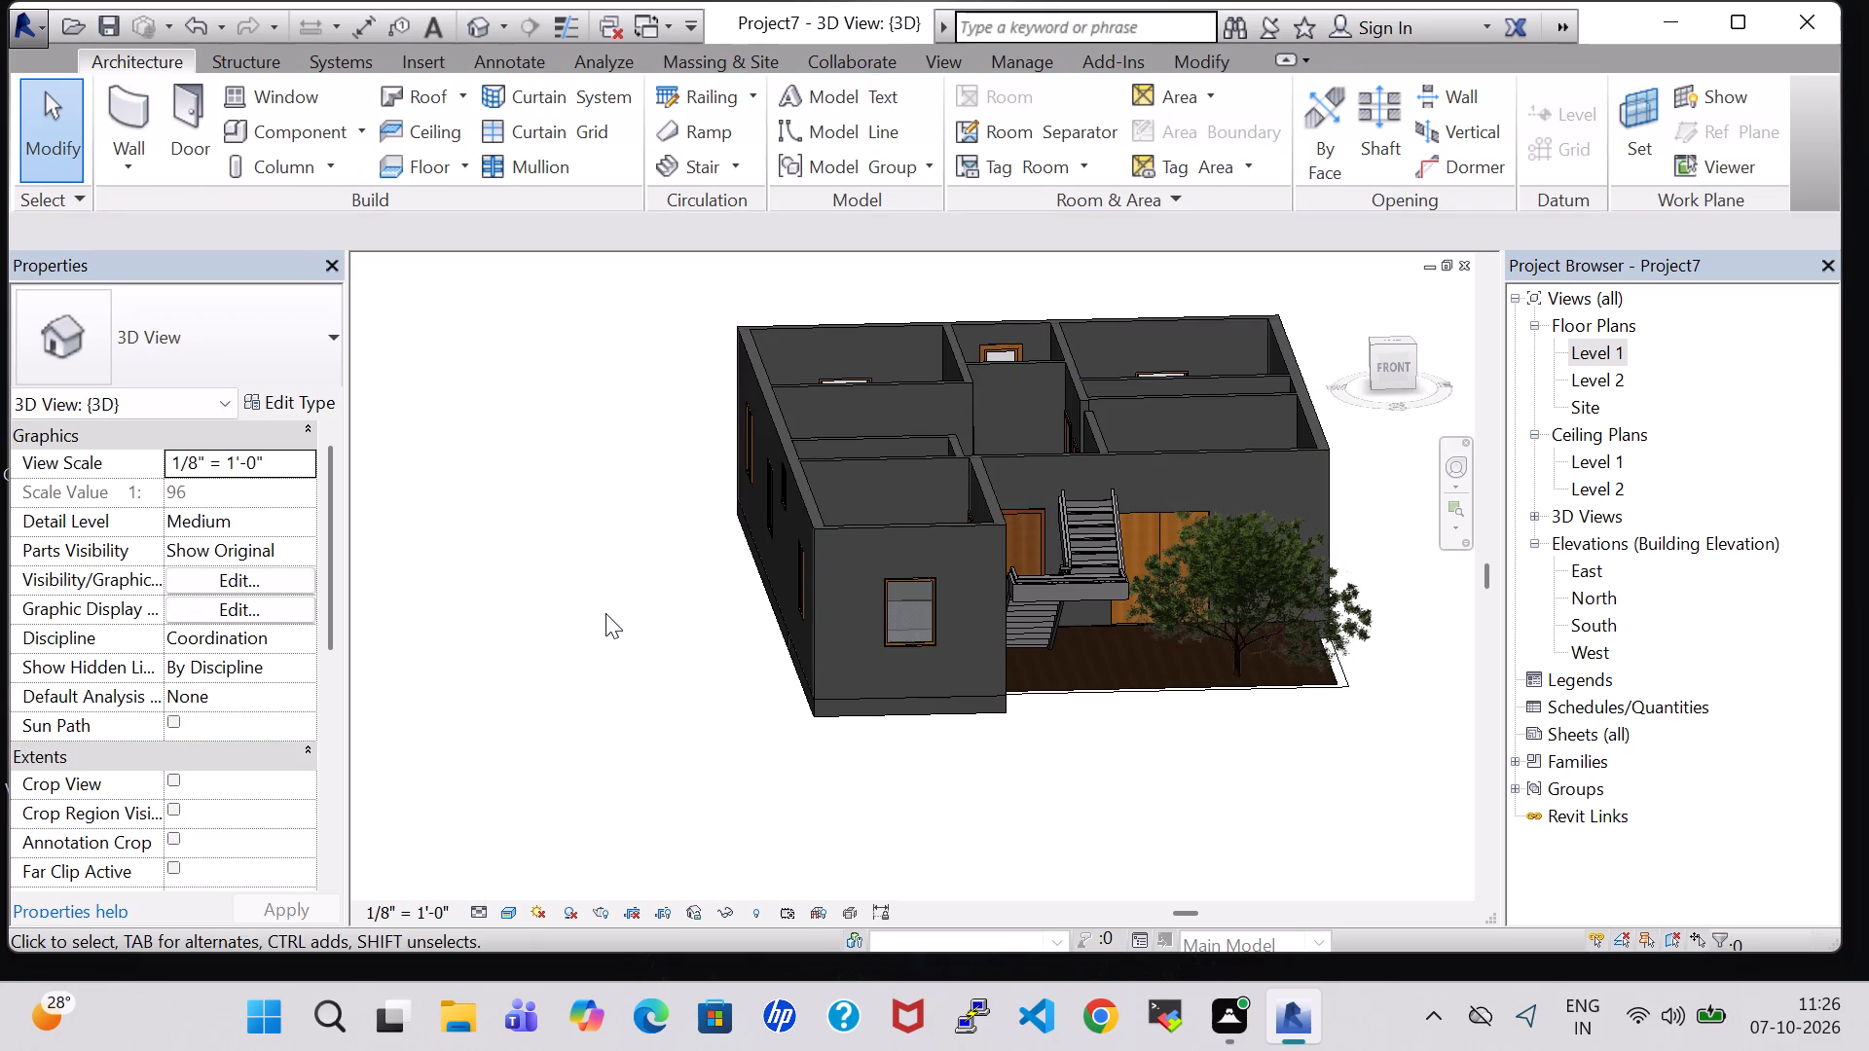
Examine the roofless house in the 3D view from the front corner, from above, and from directly overhead to review the furnished room layout.
scroll(536, 417, up, 1)
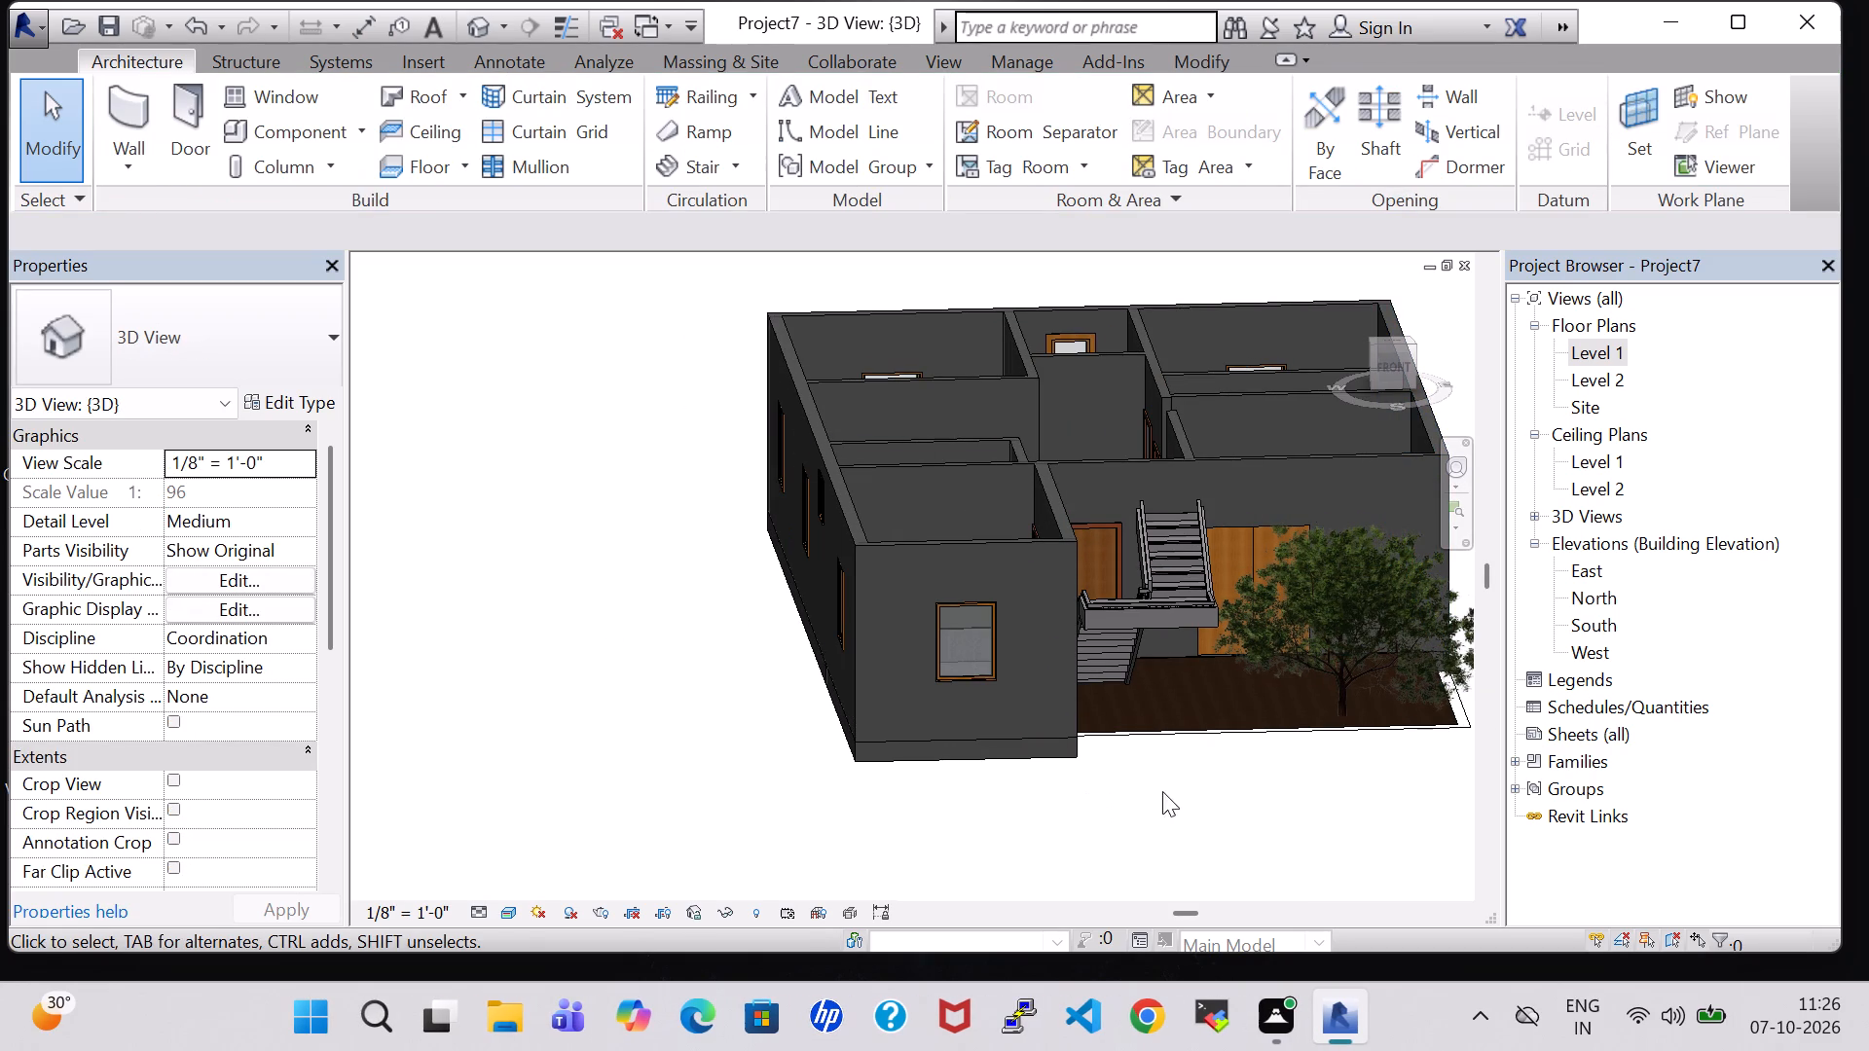
shift+middle_drag(1283, 791, 1202, 807)
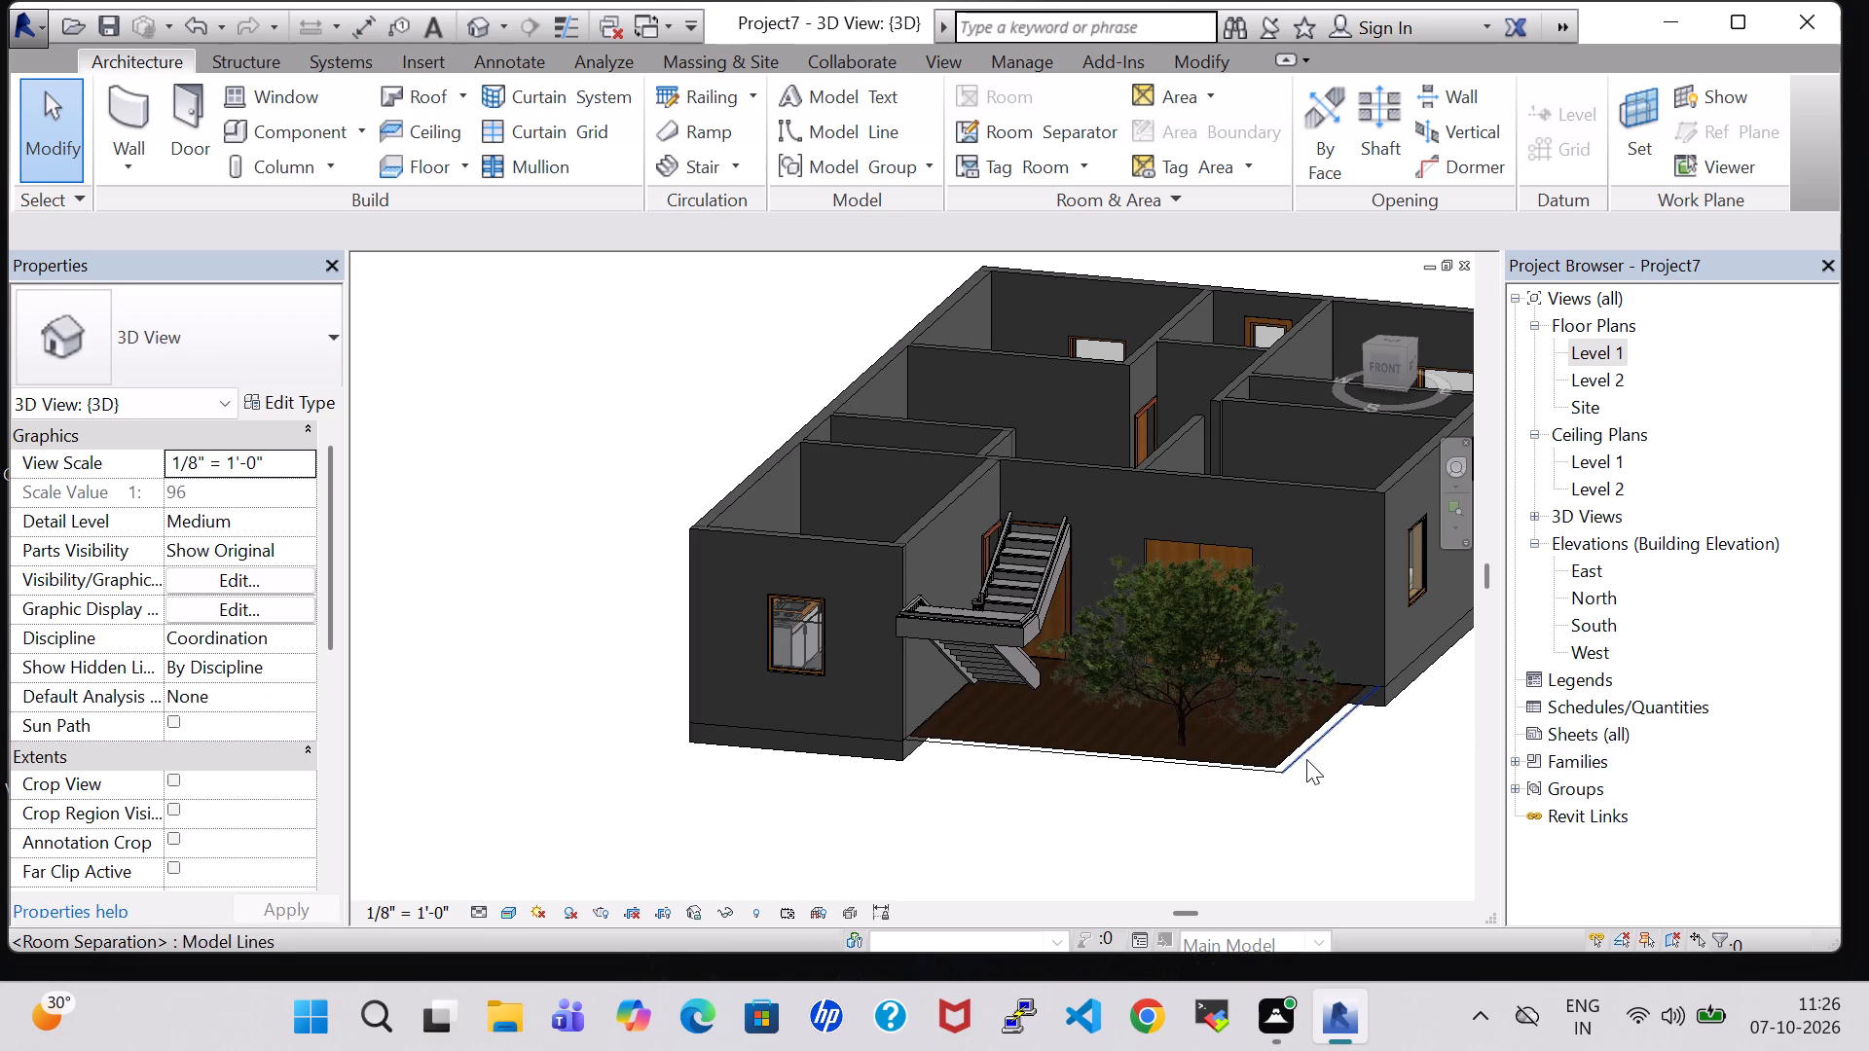
scroll(1306, 759, down, 2)
middle_drag(1135, 332, 1022, 348)
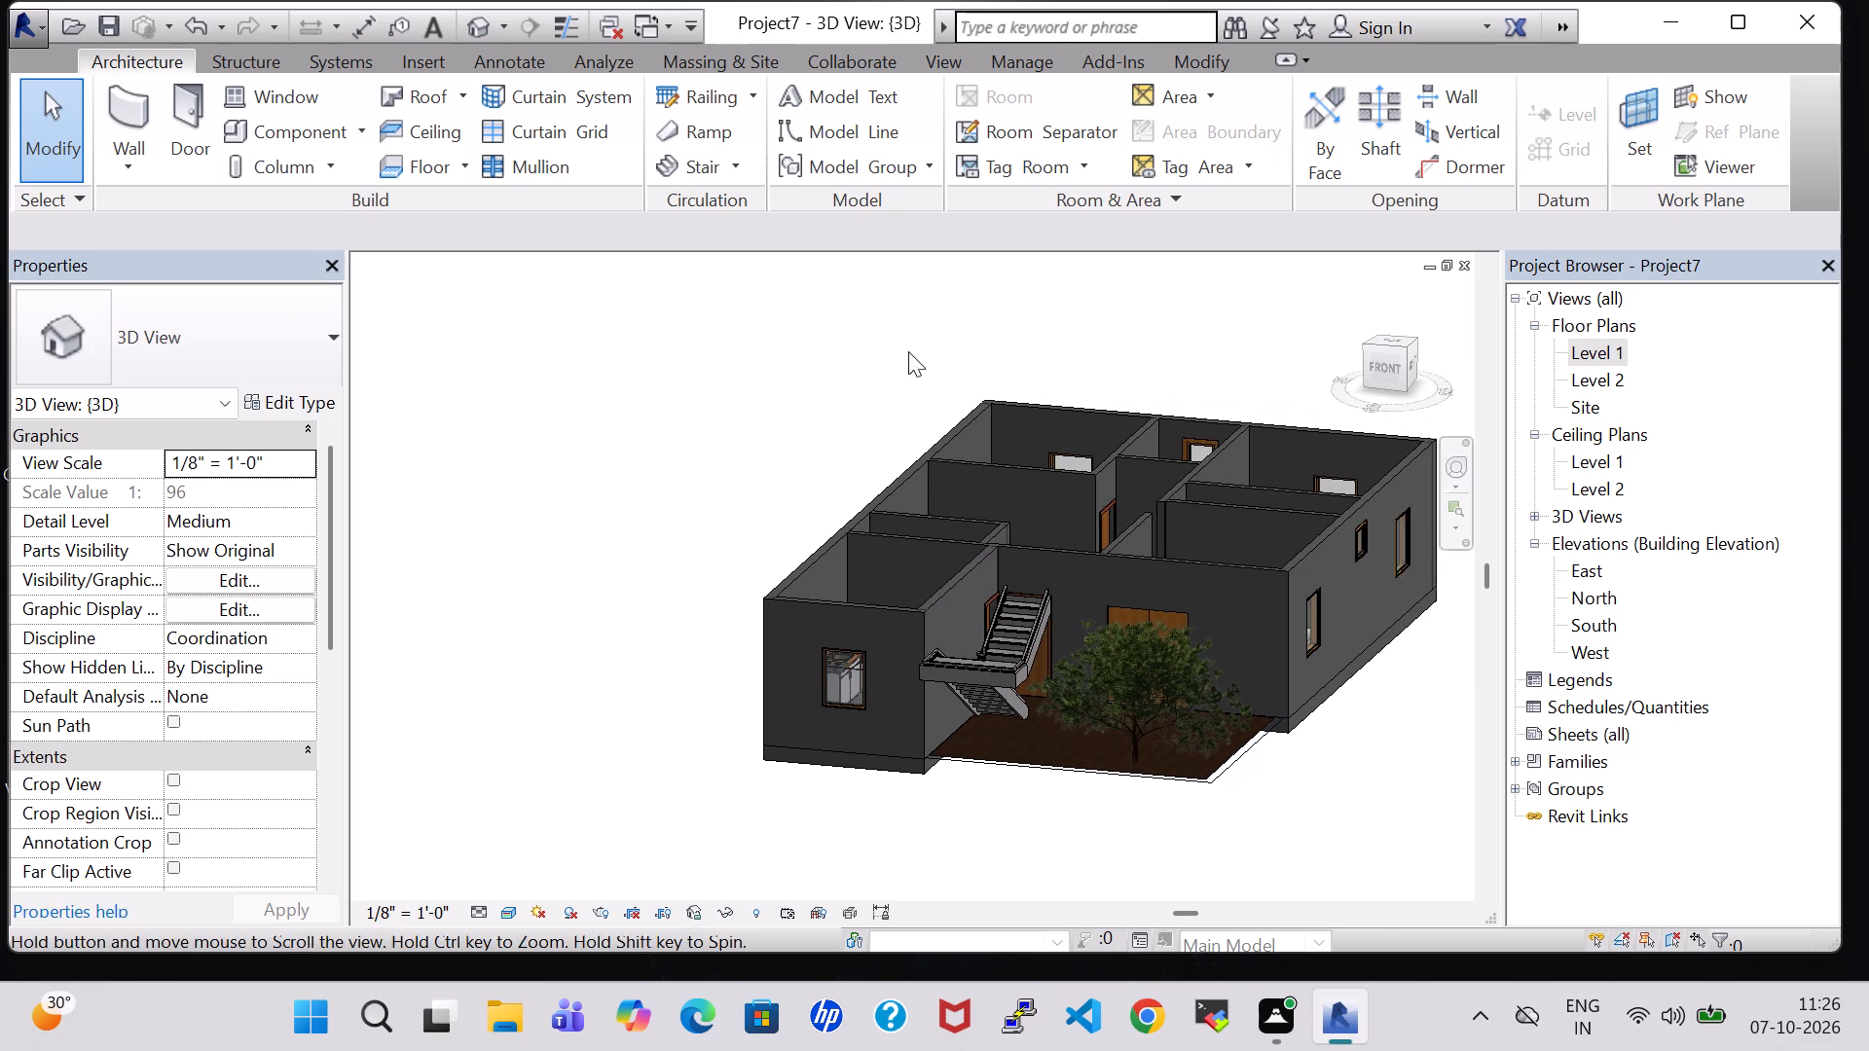
shift+middle_drag(786, 357, 821, 596)
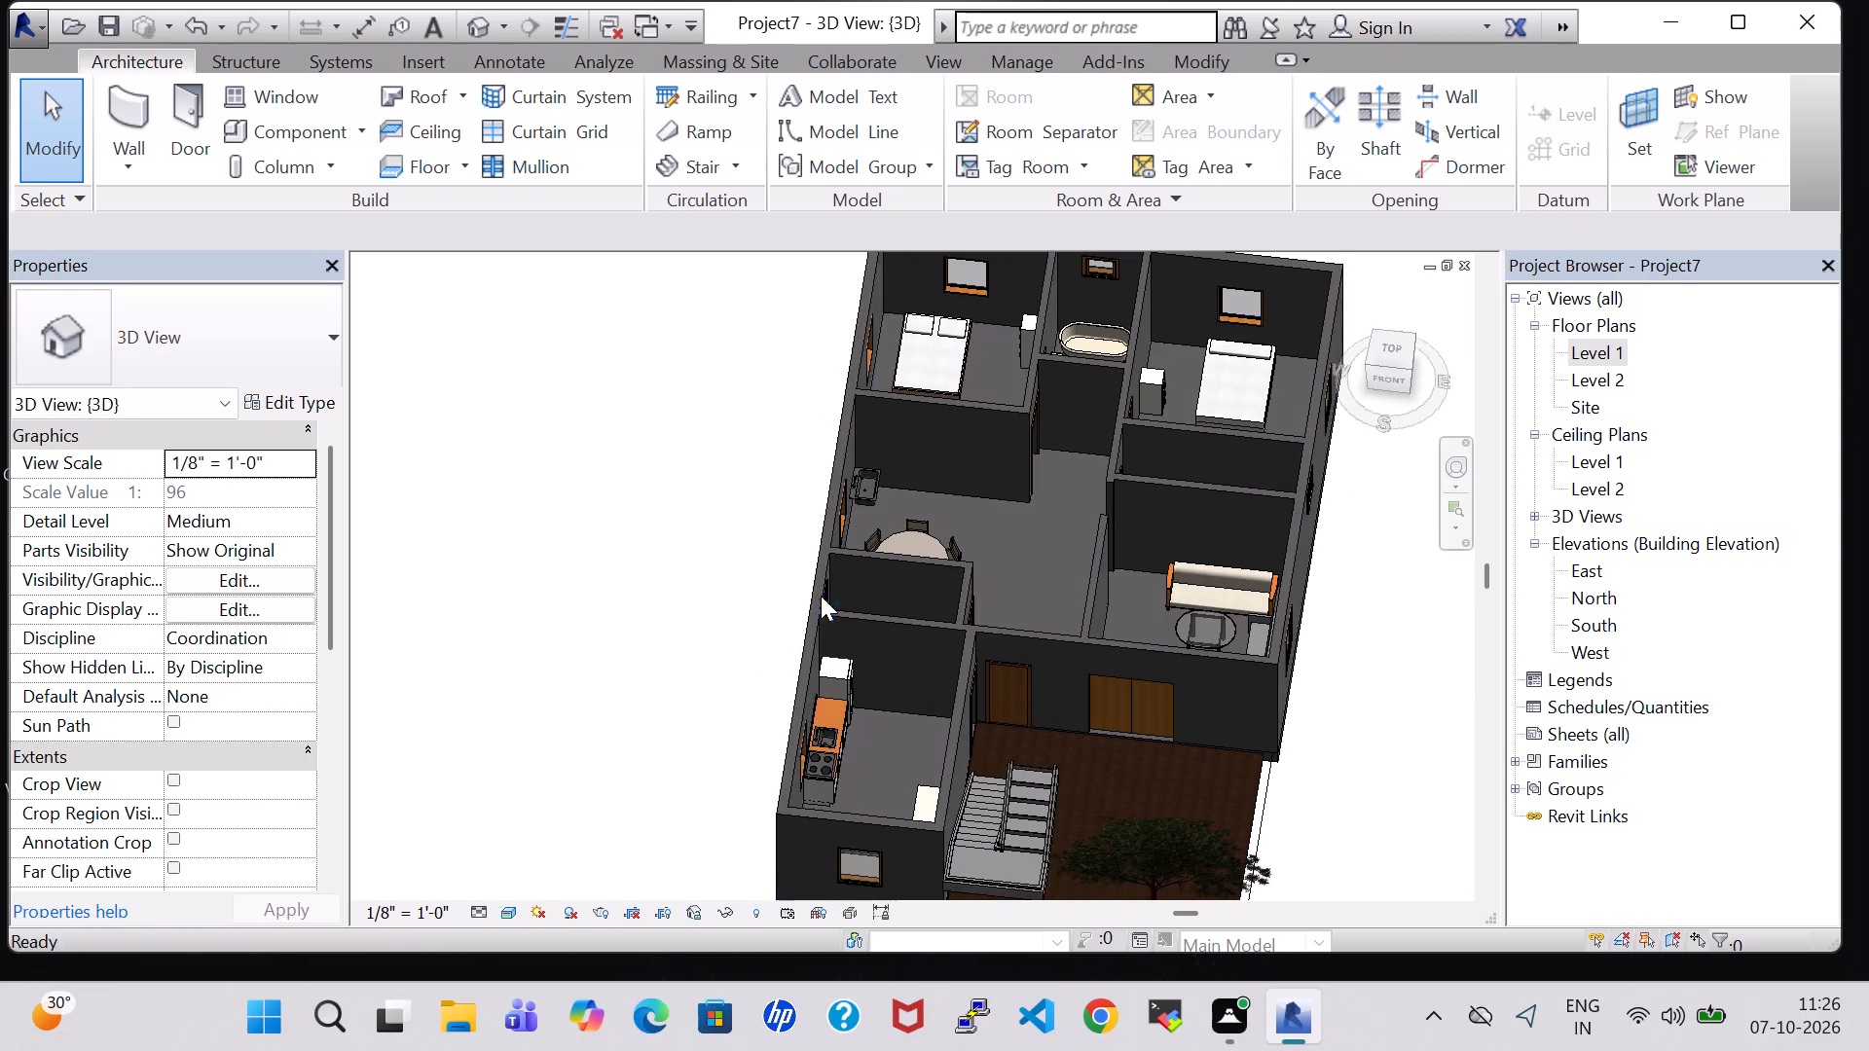
middle_click(1378, 638)
scroll(1378, 638, down, 2)
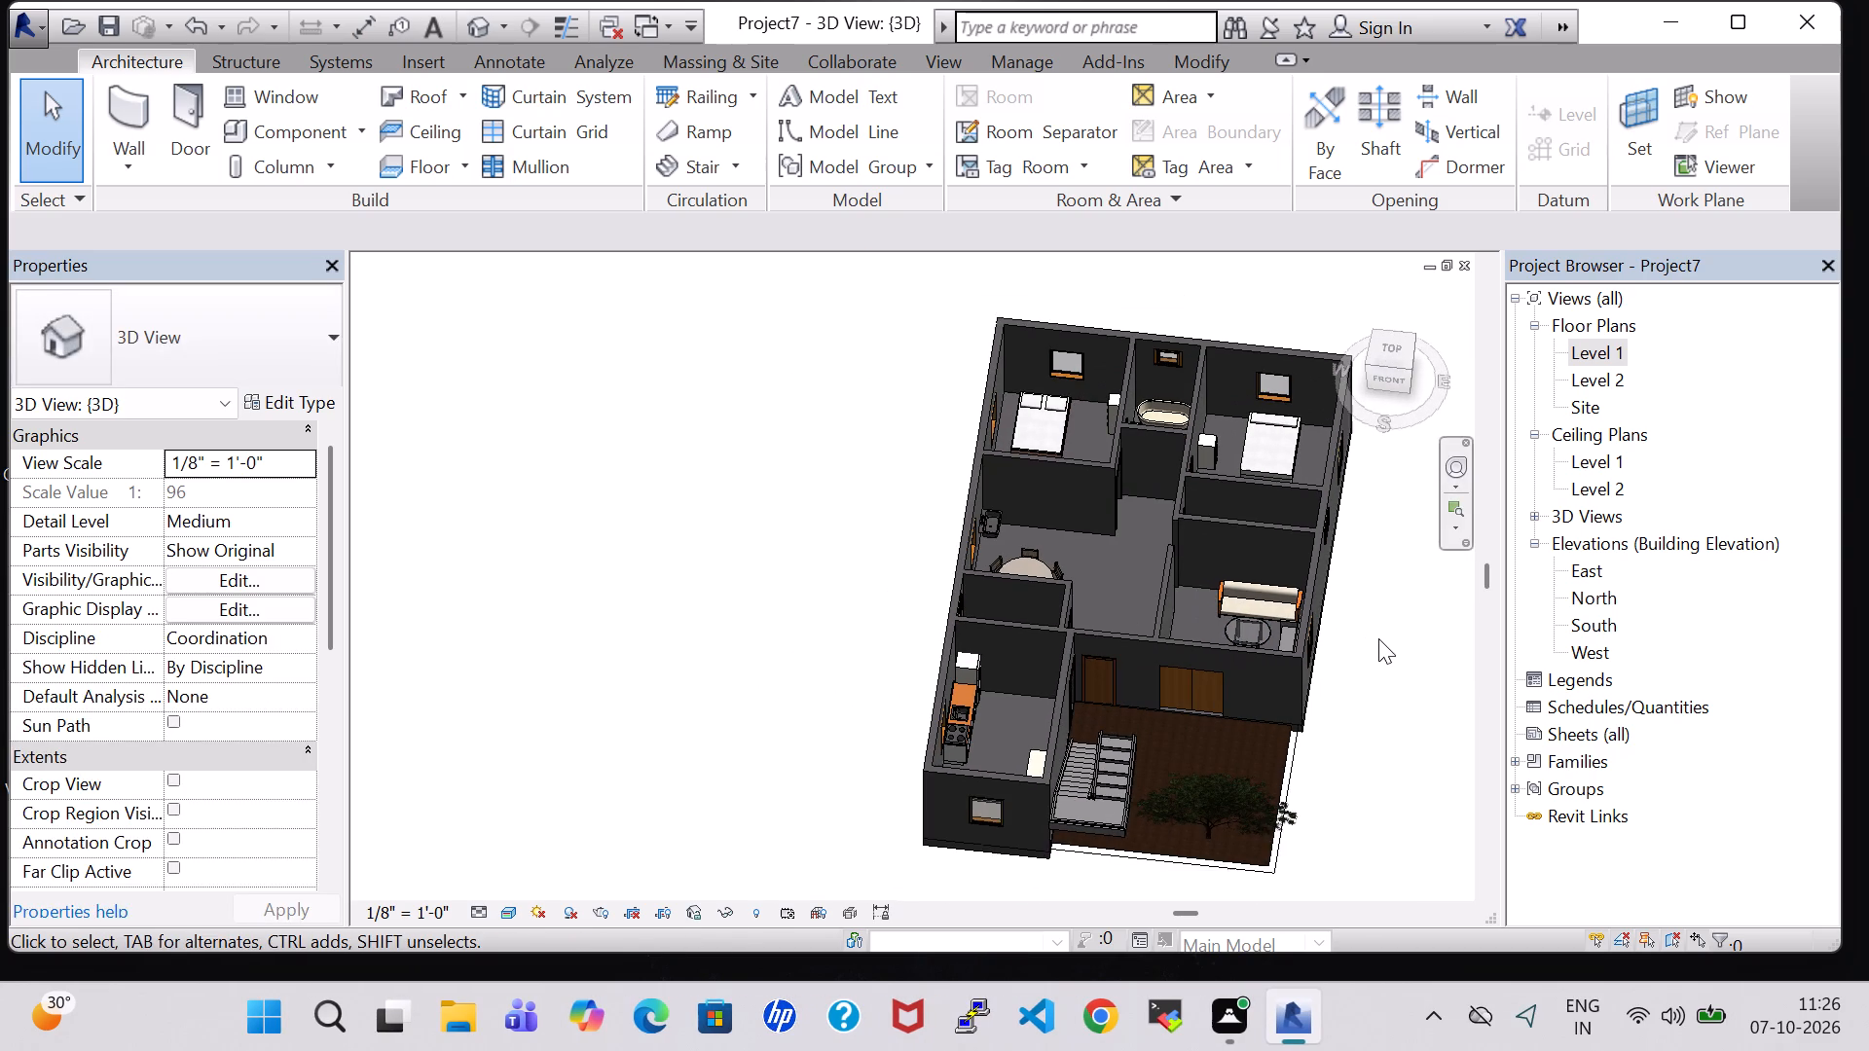
middle_drag(1378, 638, 1153, 654)
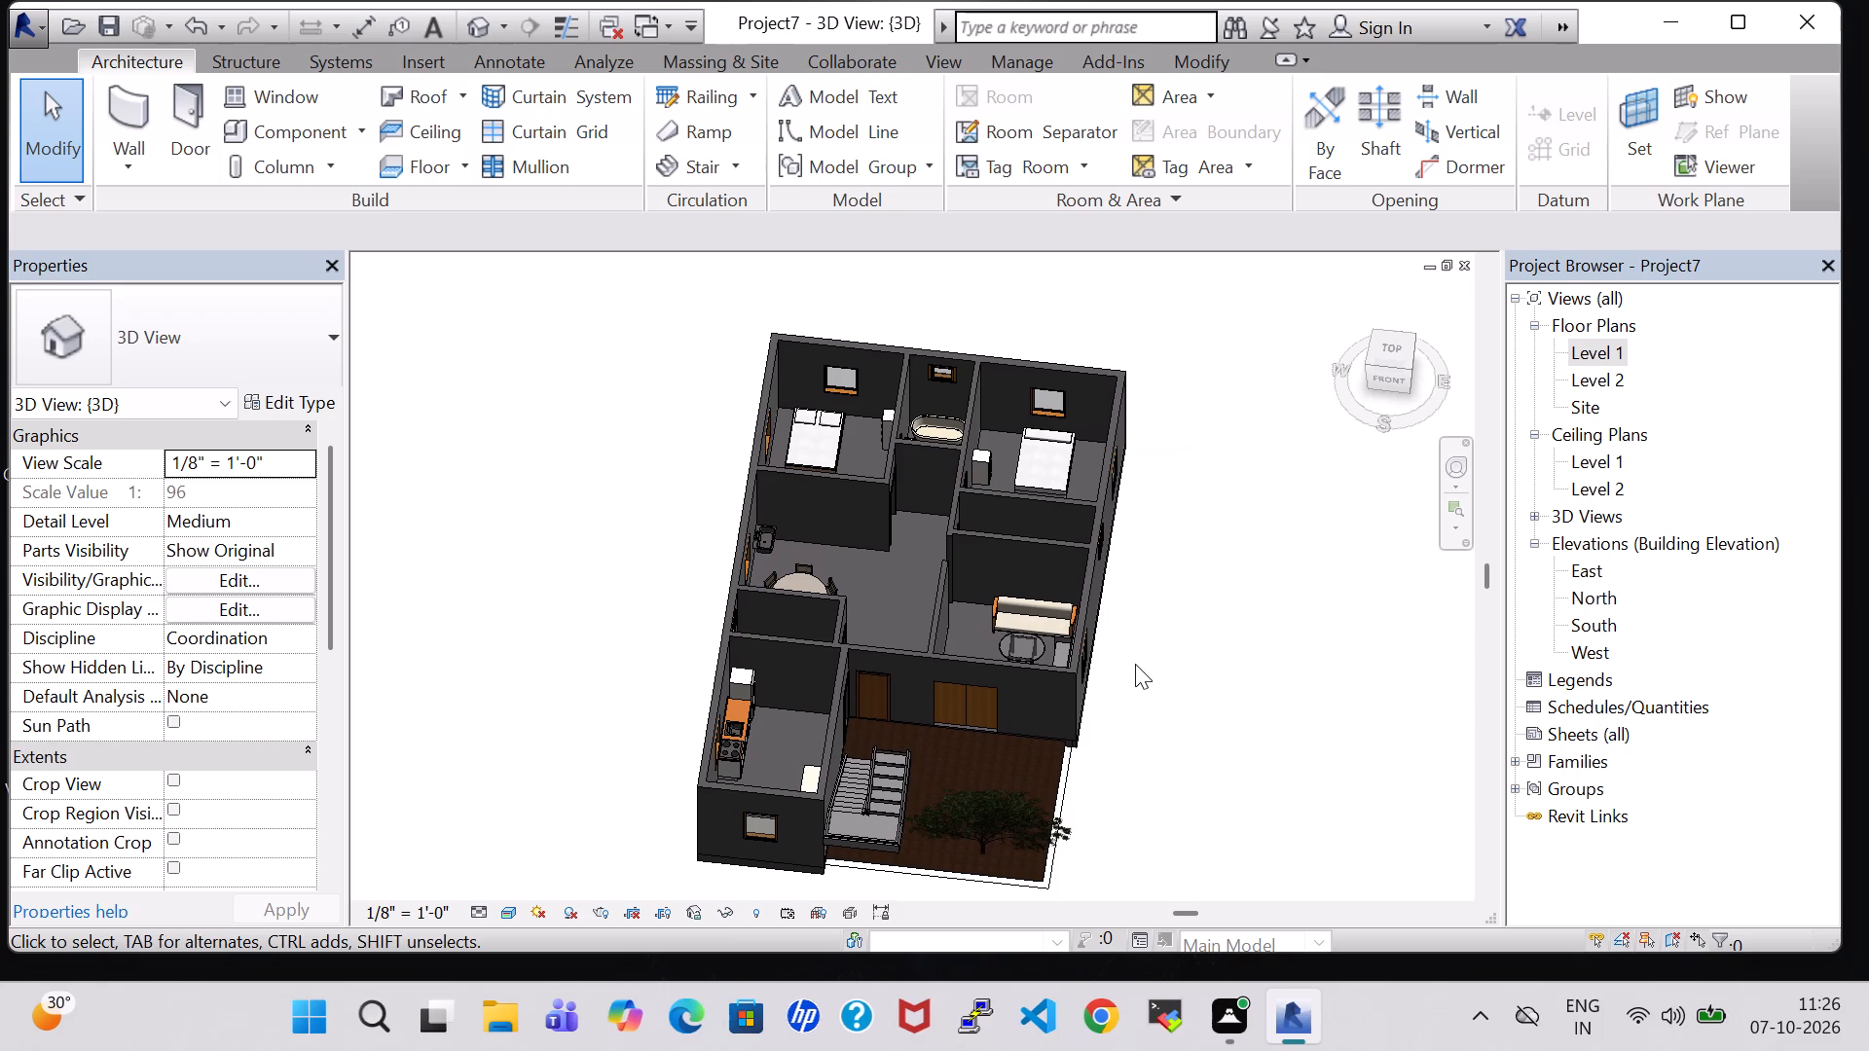
click(1396, 354)
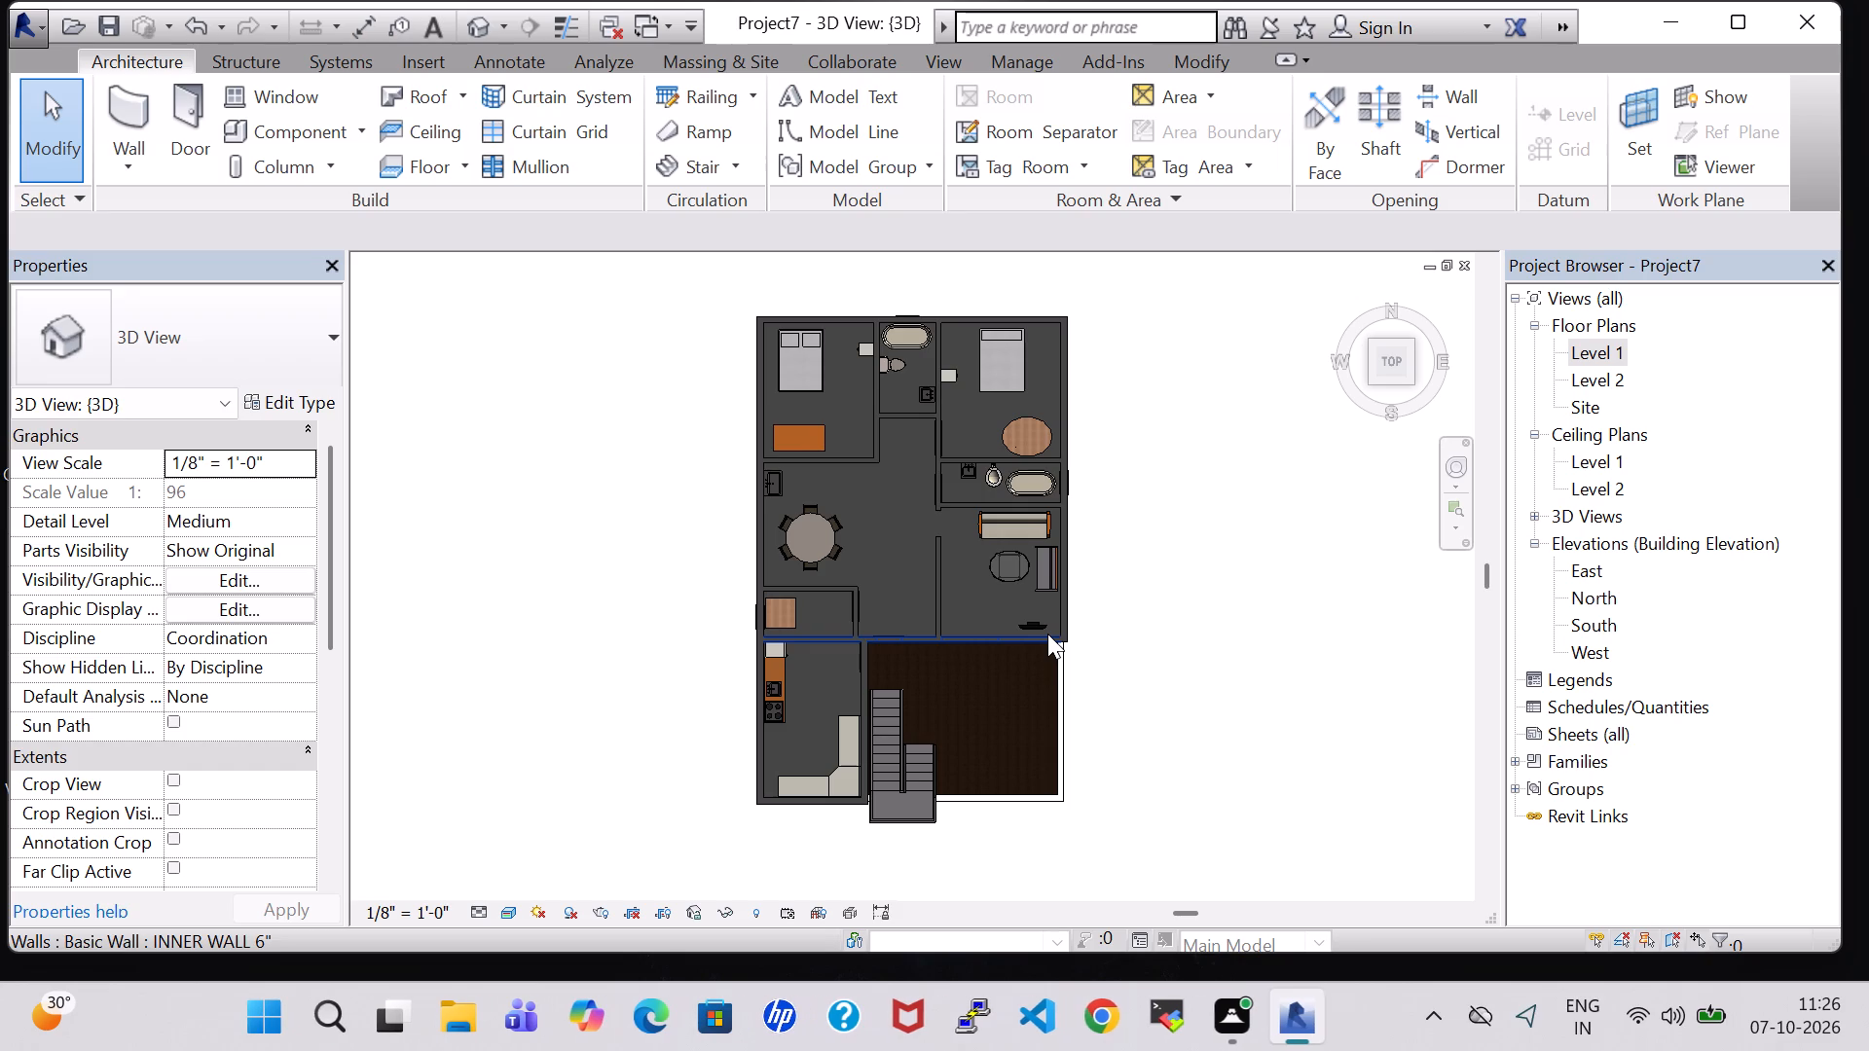
click(1191, 490)
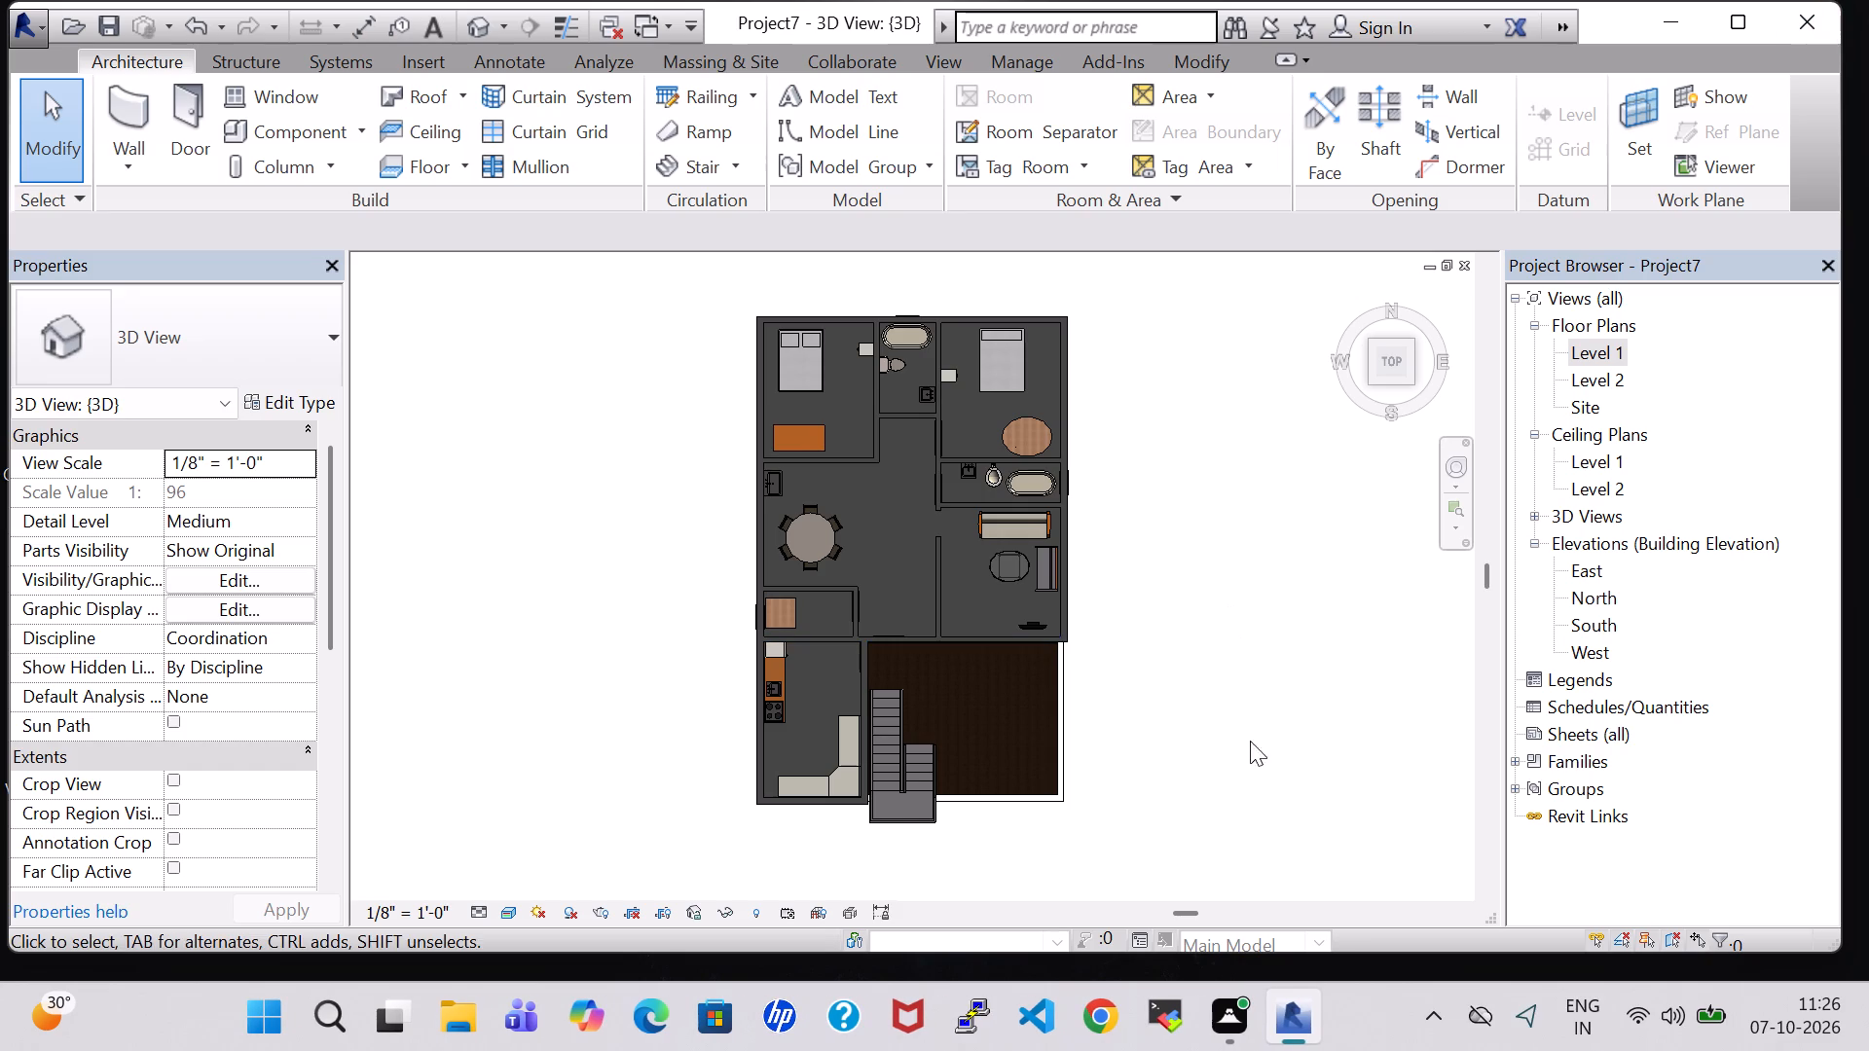
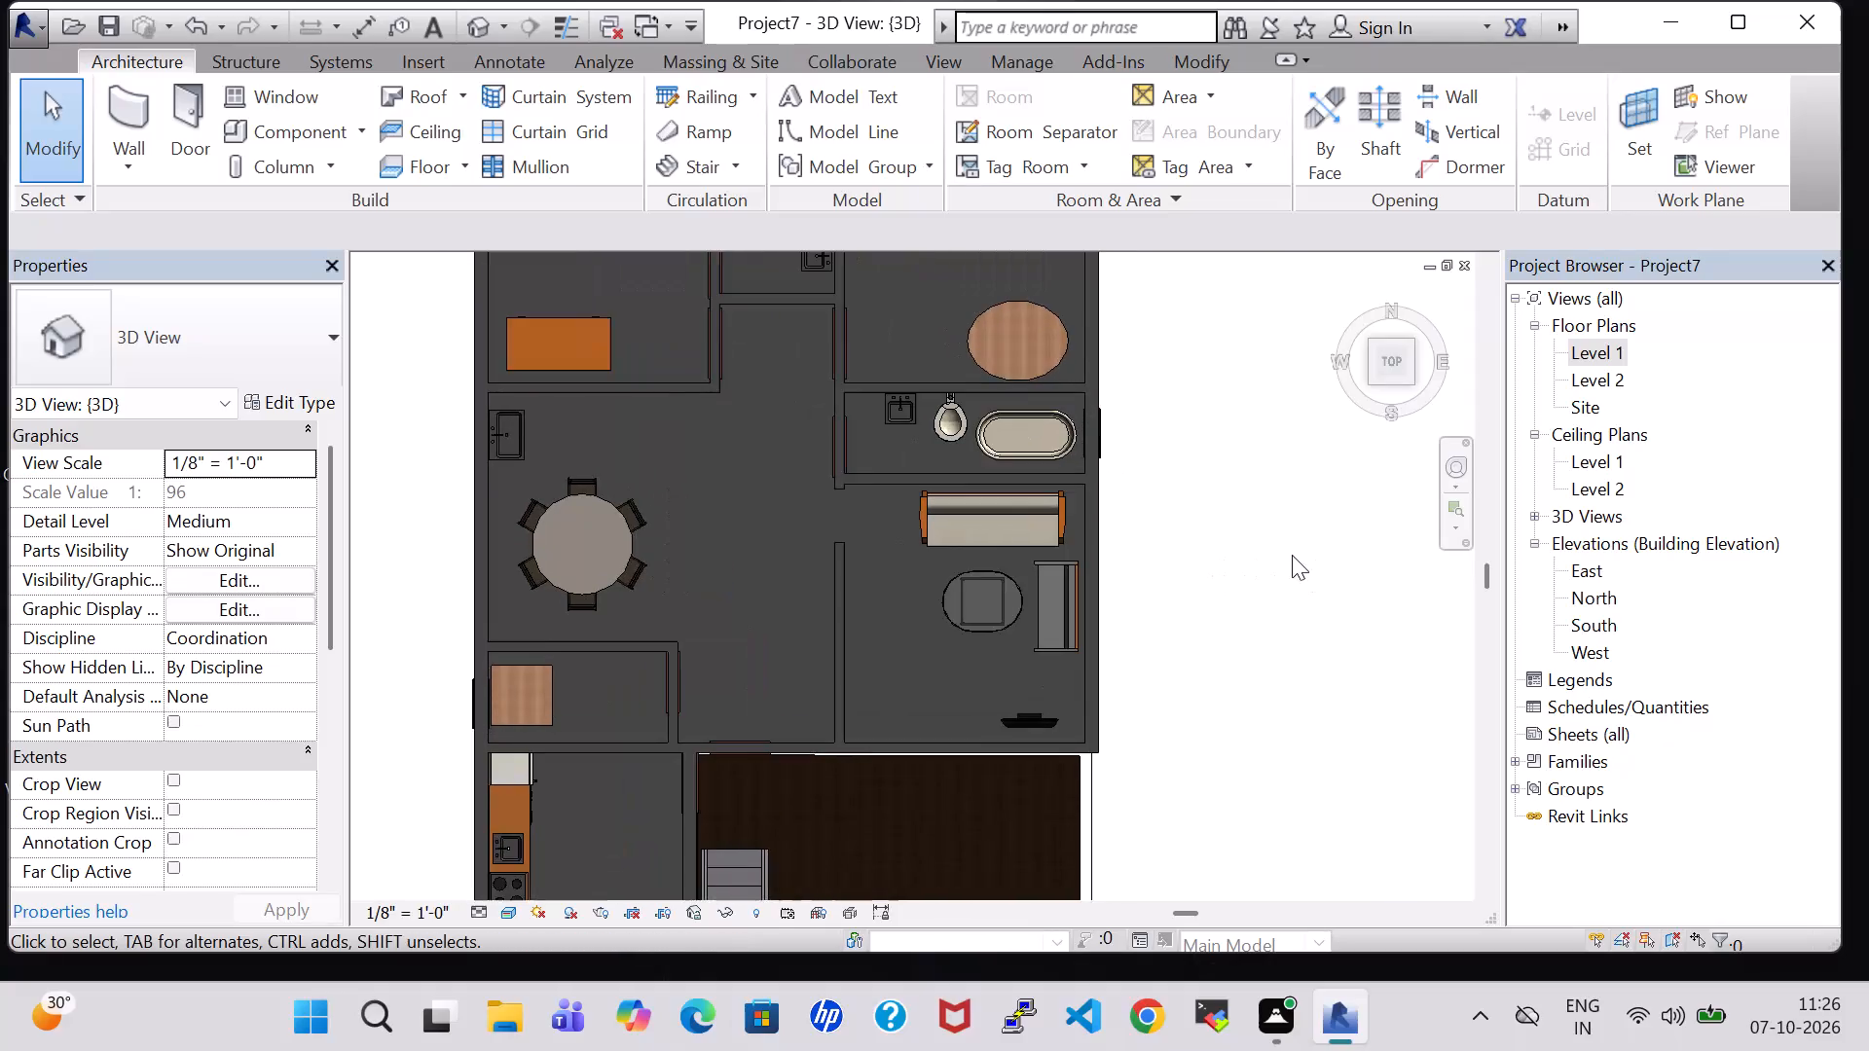
Examine the whole furnished house from directly overhead, in the Level 1 floor plan, and in angled 3D views around the front court.
scroll(1292, 555, down, 2)
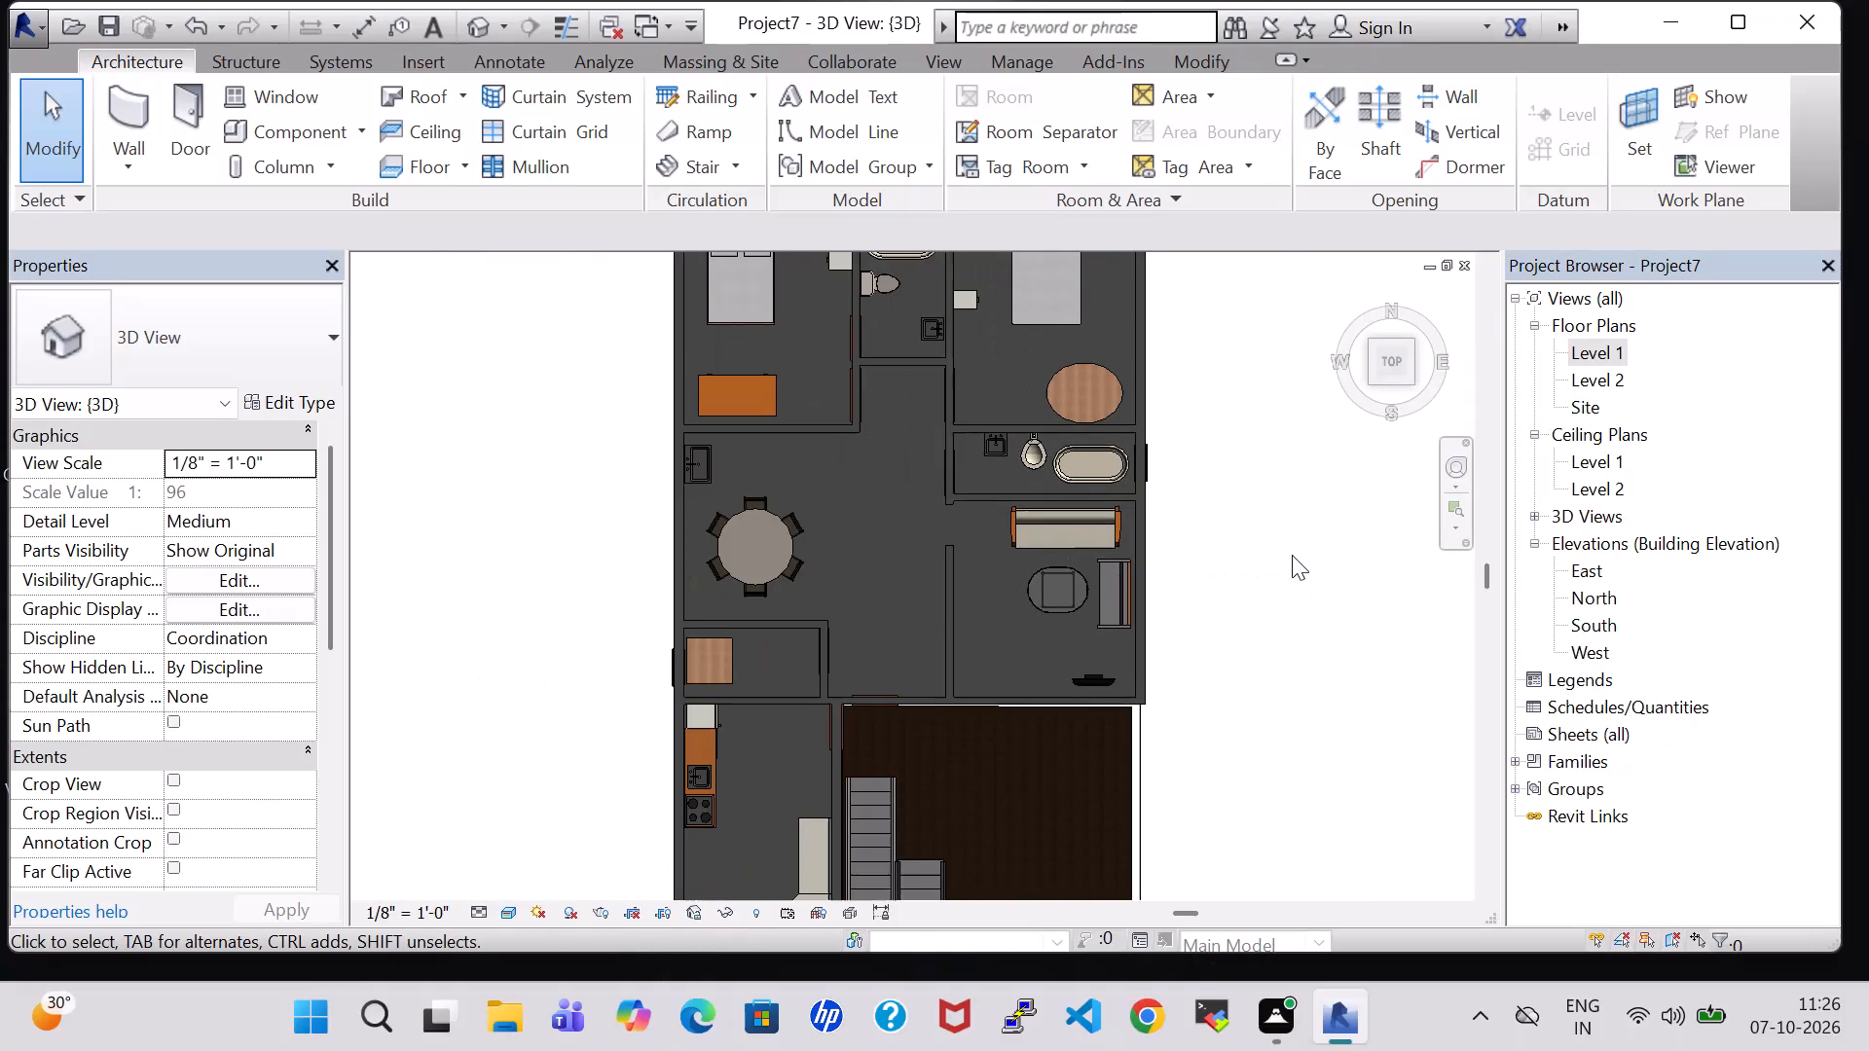
scroll(1292, 555, down, 1)
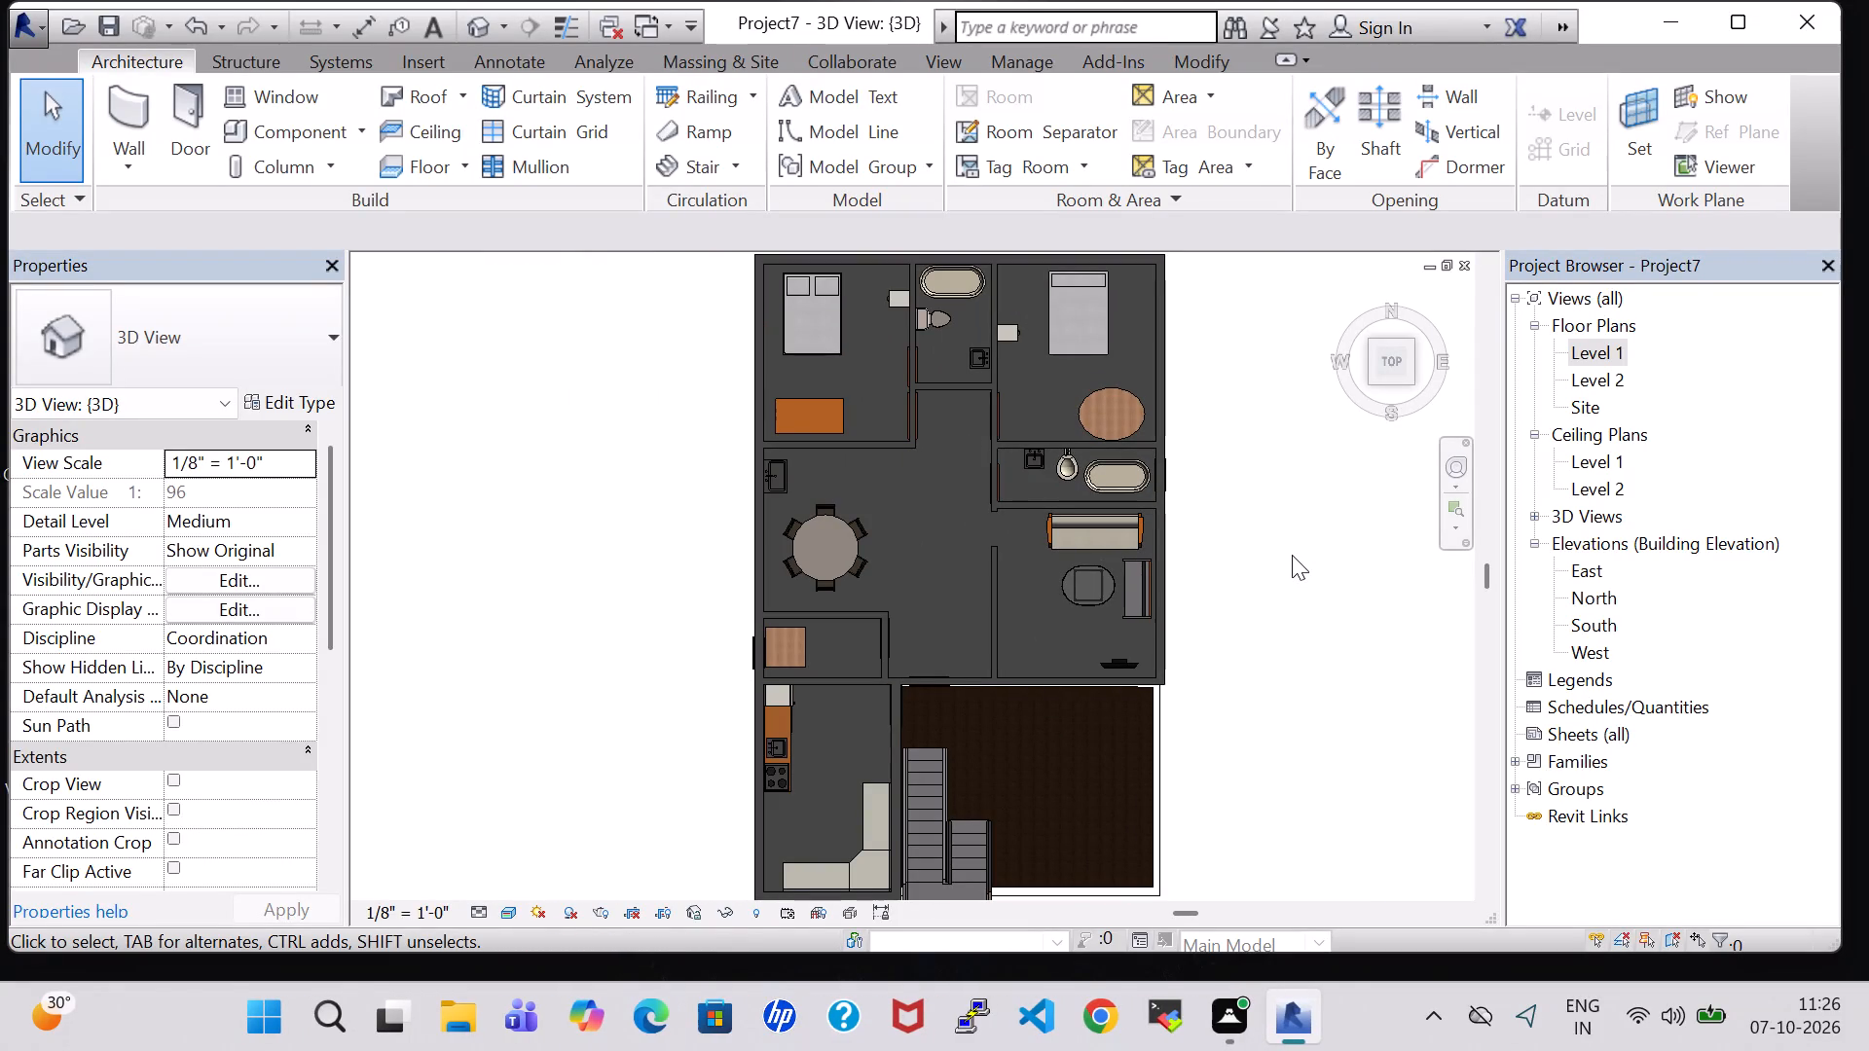
scroll(1292, 555, down, 1)
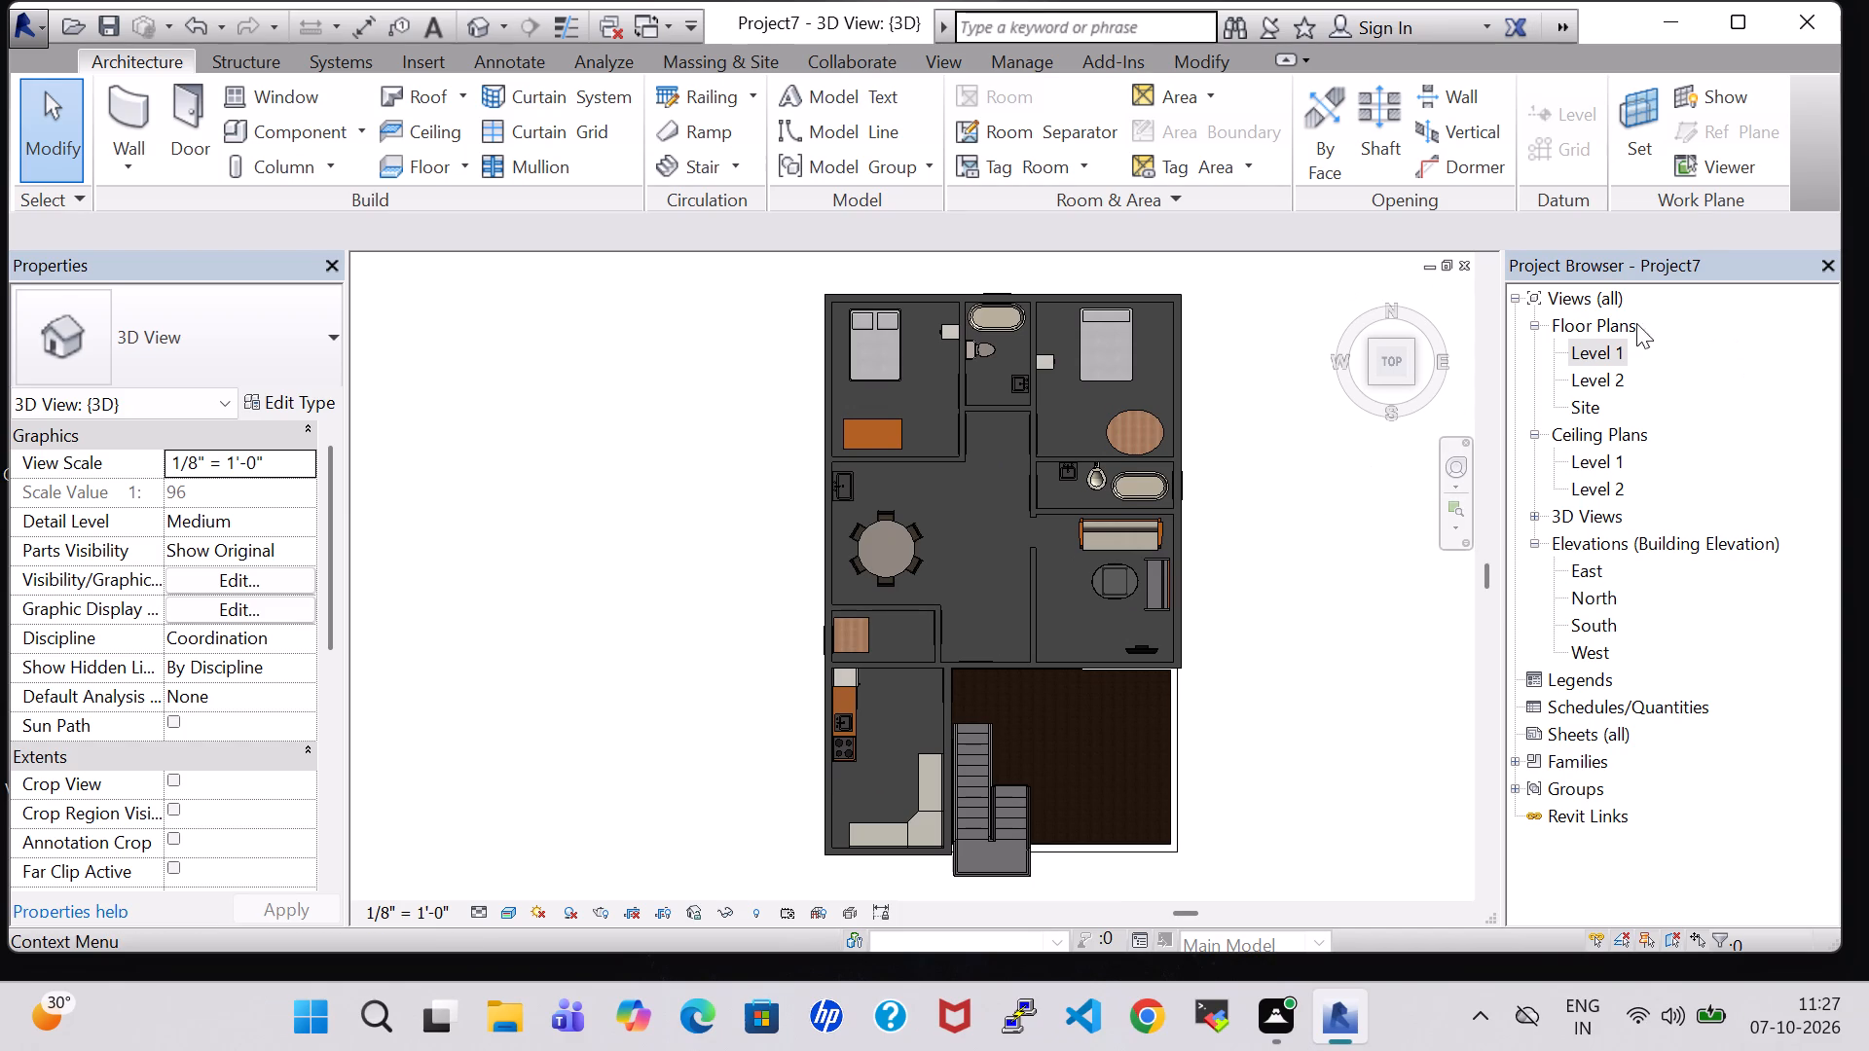
double_click(1603, 345)
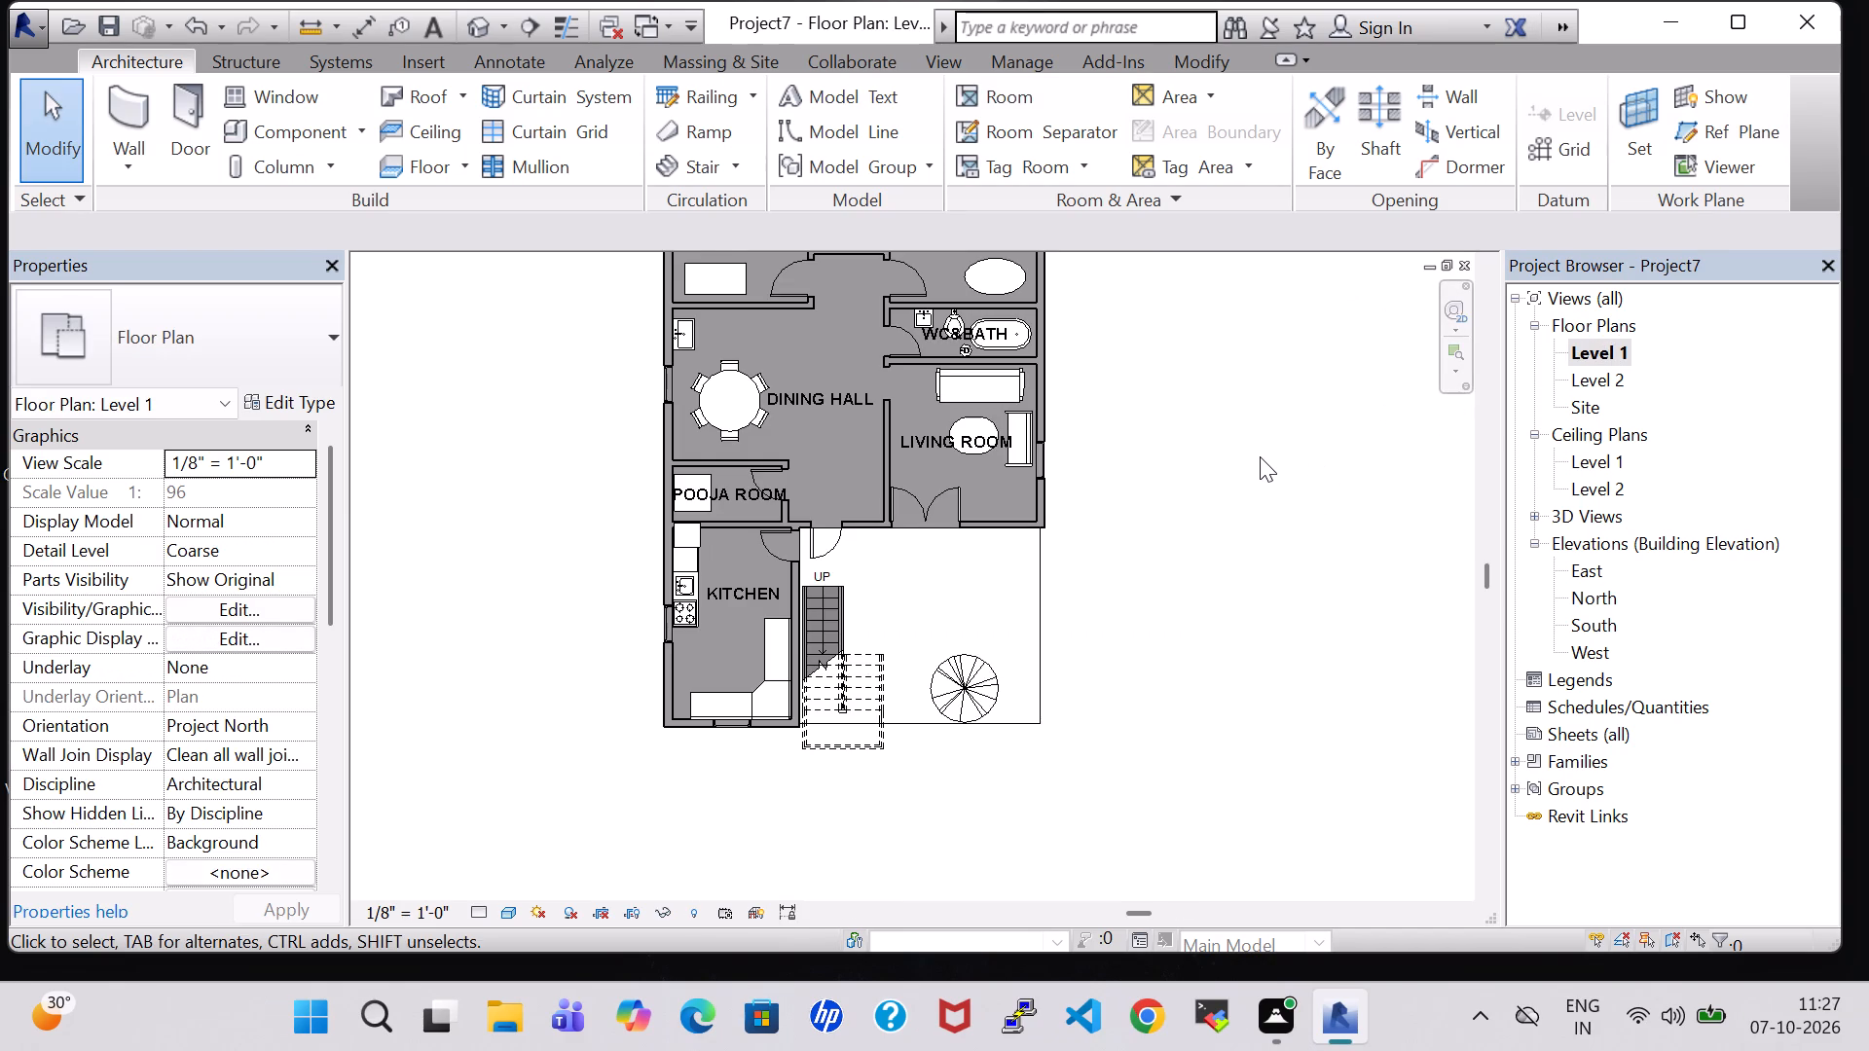
scroll(1260, 456, up, 1)
scroll(1260, 456, down, 3)
scroll(1260, 456, up, 1)
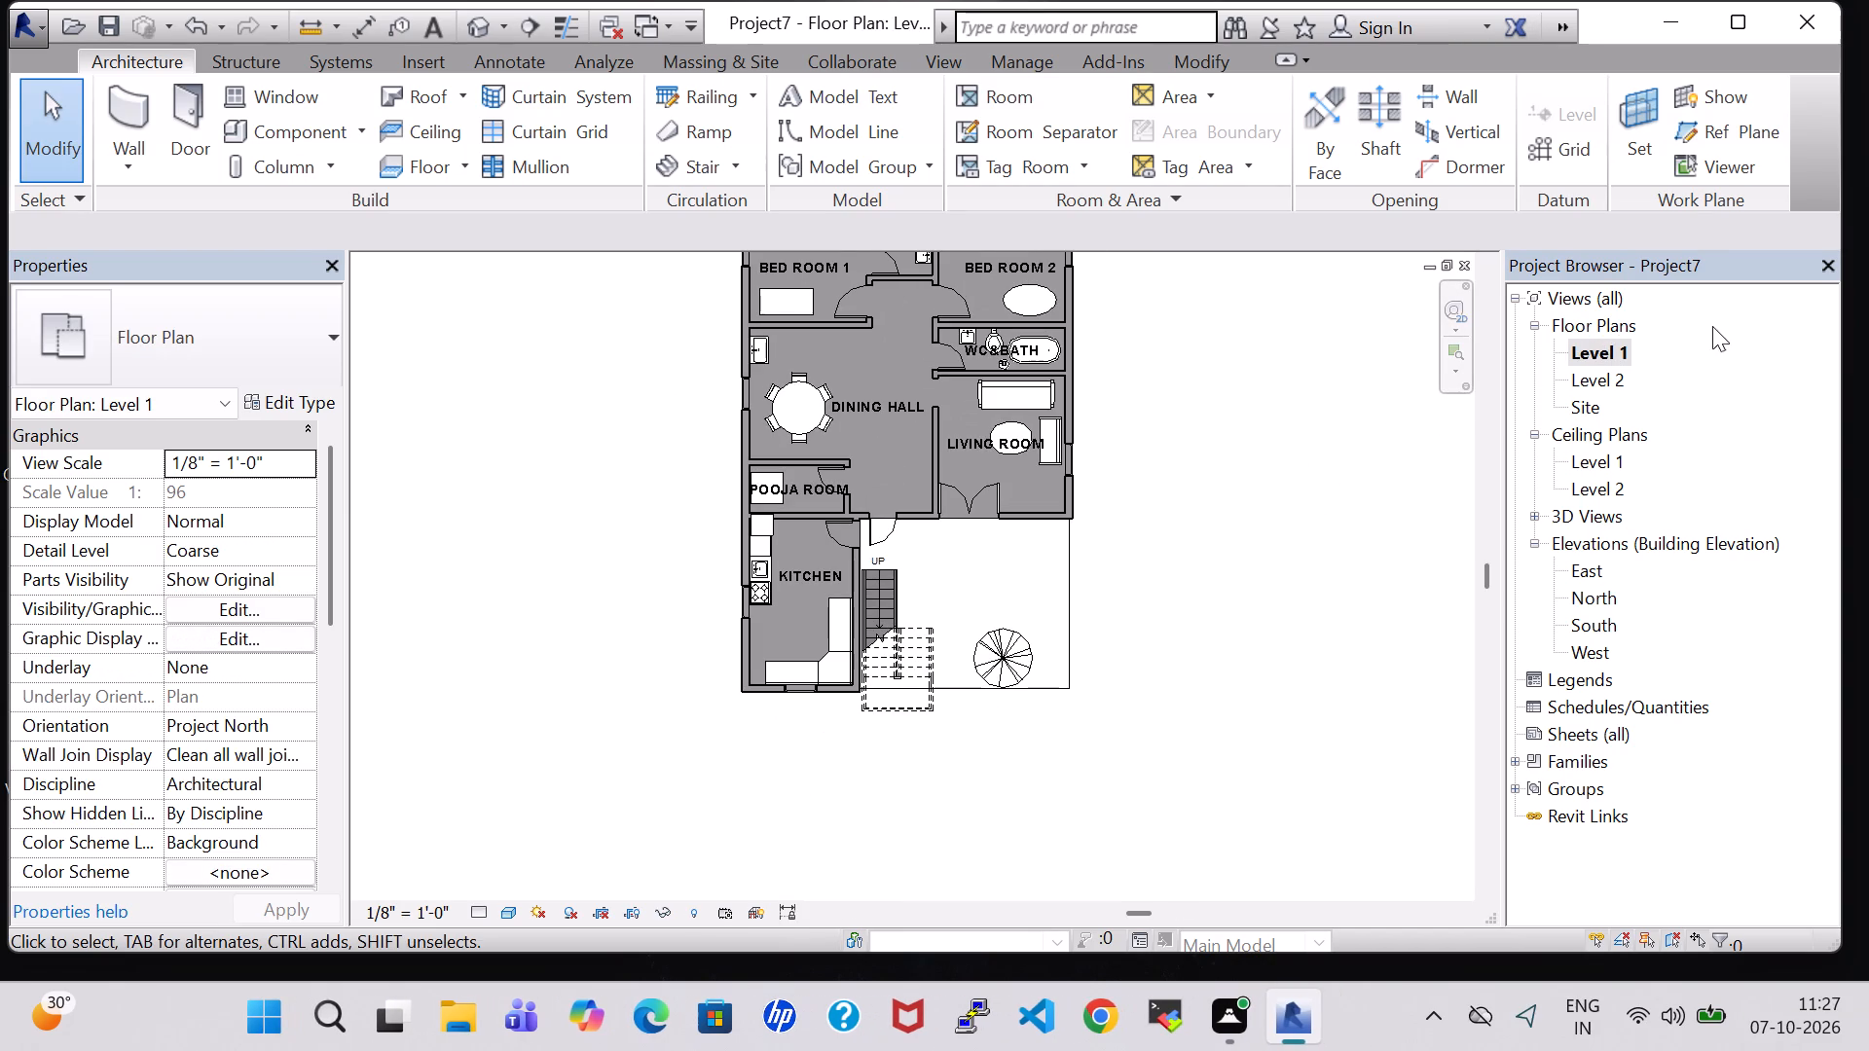
click(471, 26)
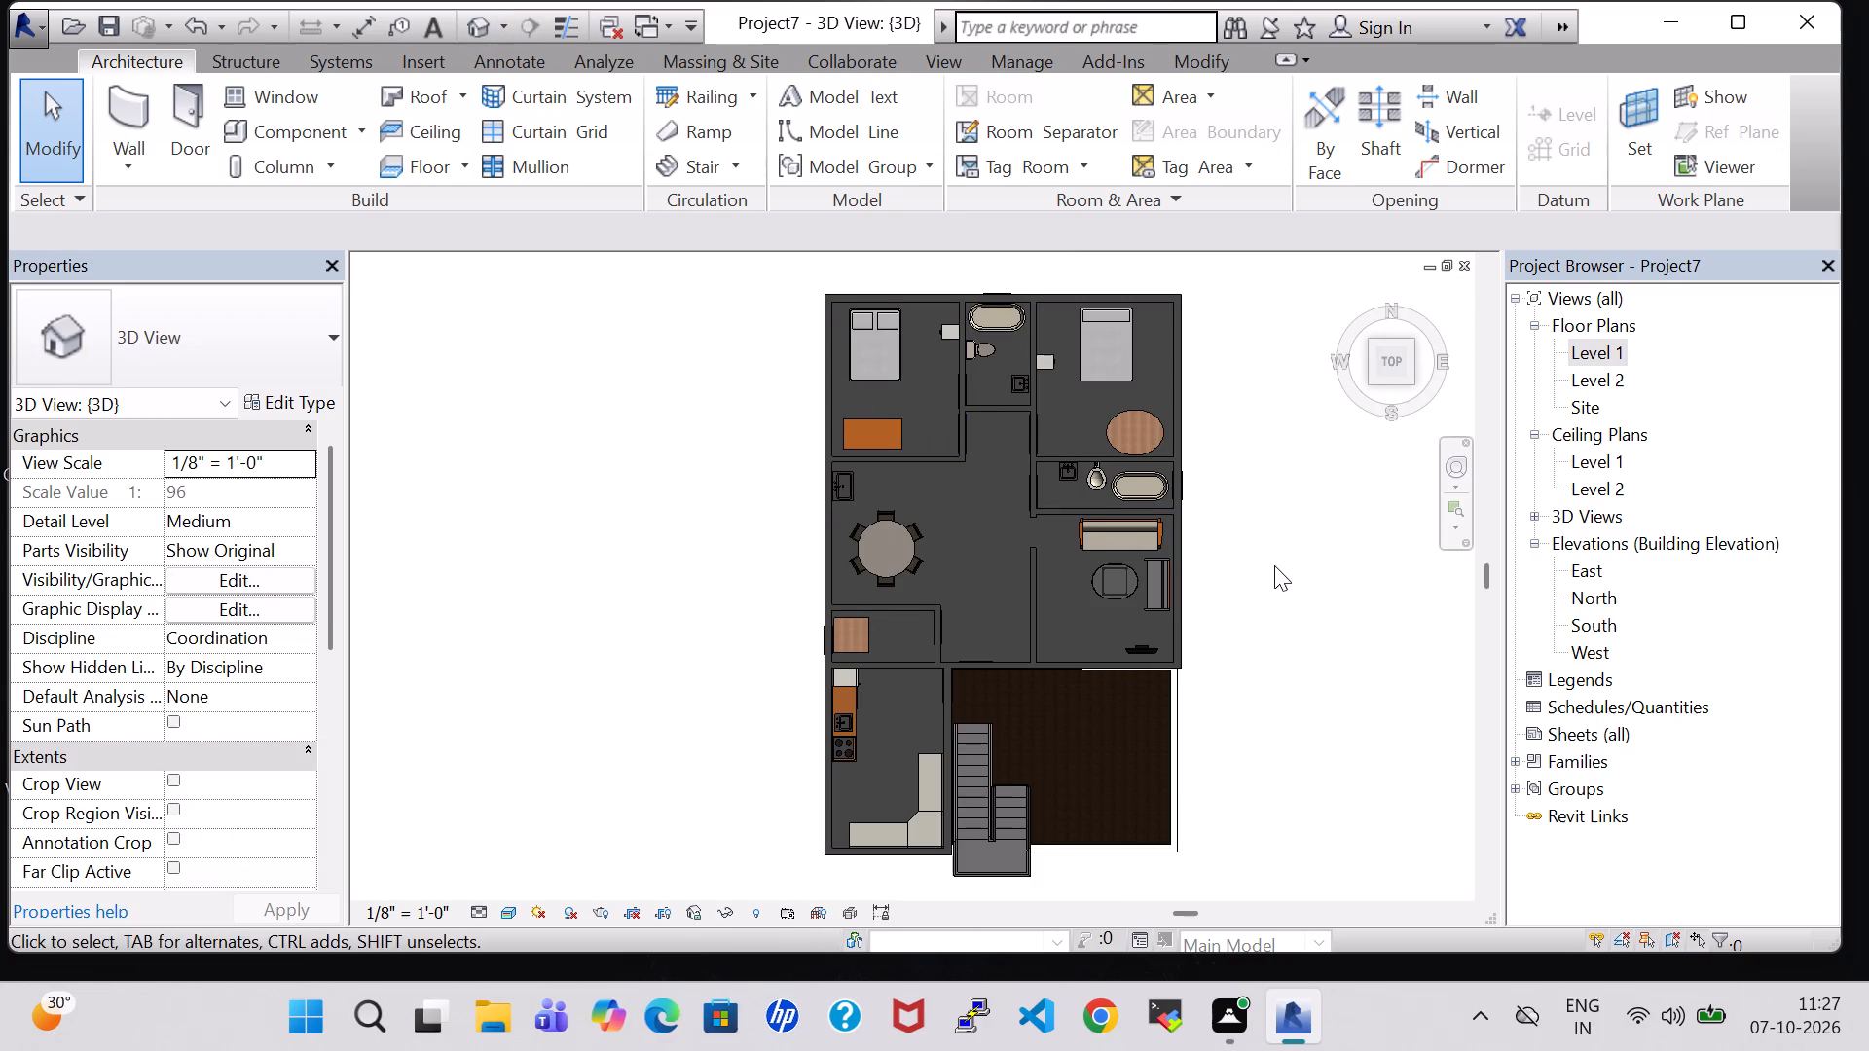
middle_drag(1274, 579, 1191, 545)
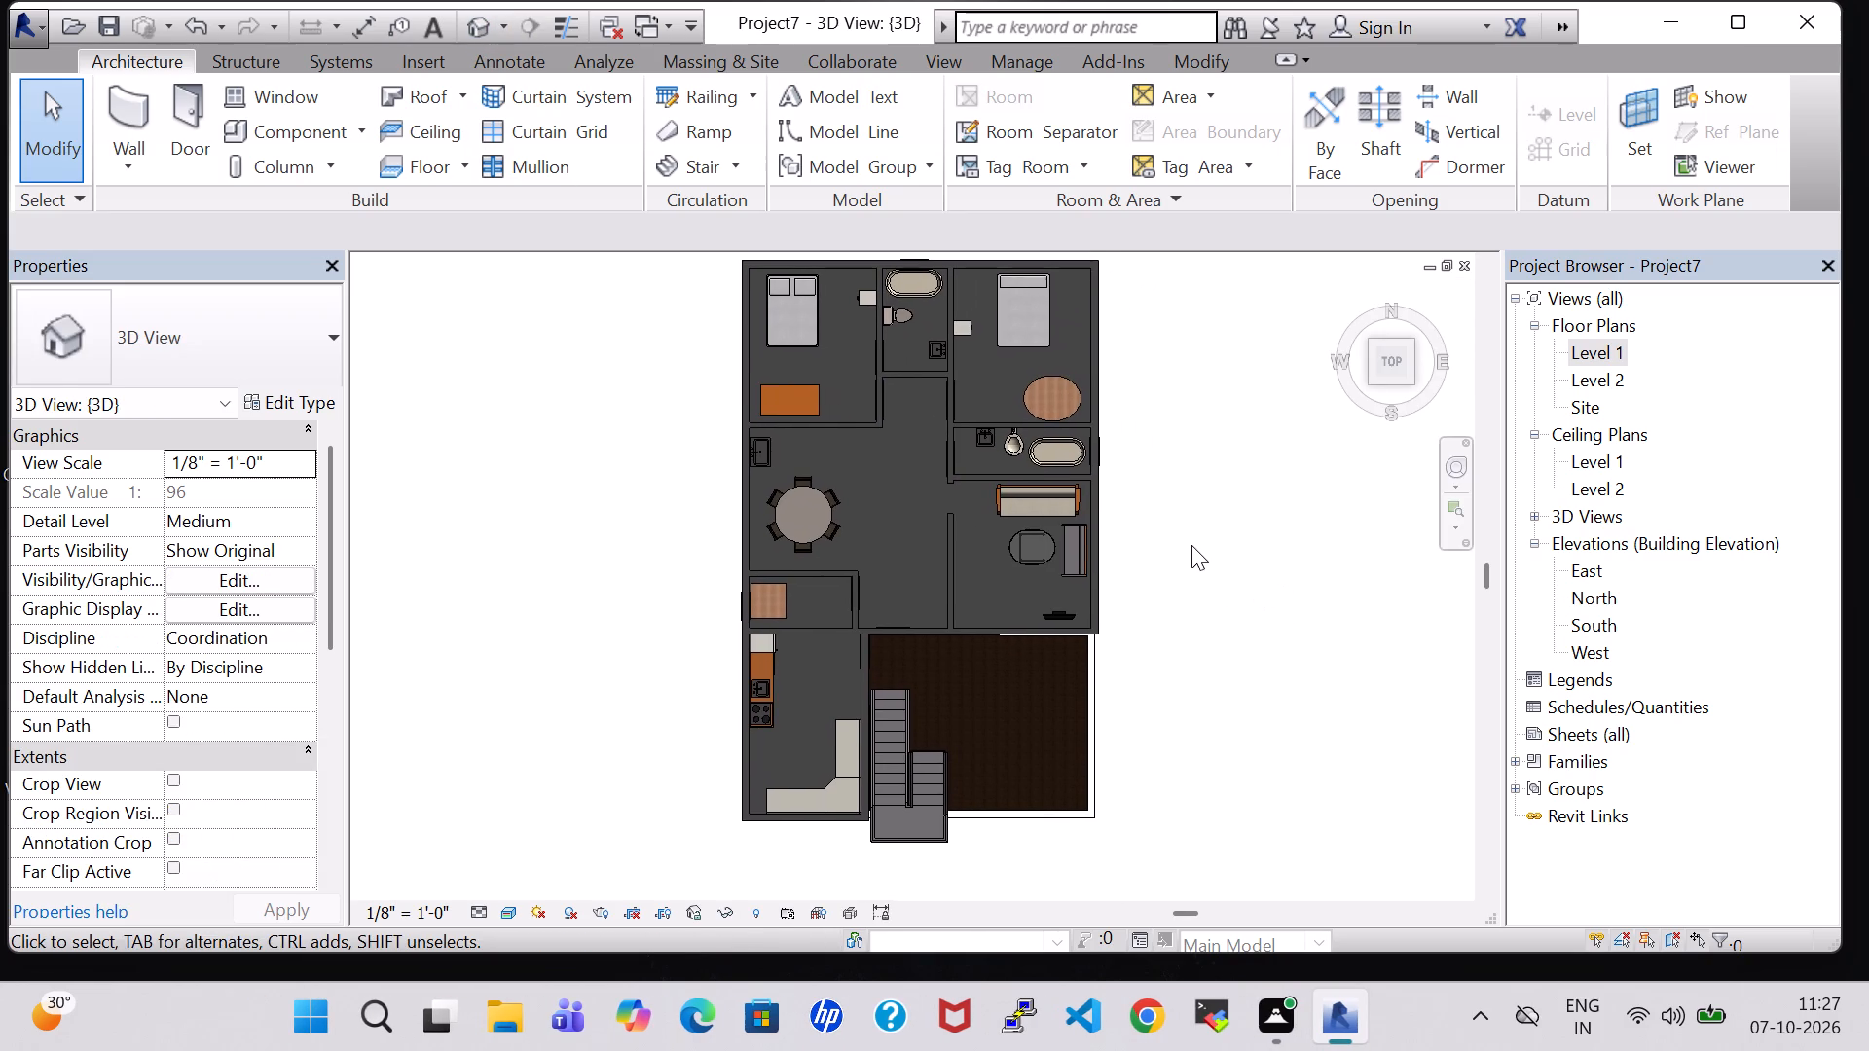
shift+middle_drag(1191, 545, 1176, 377)
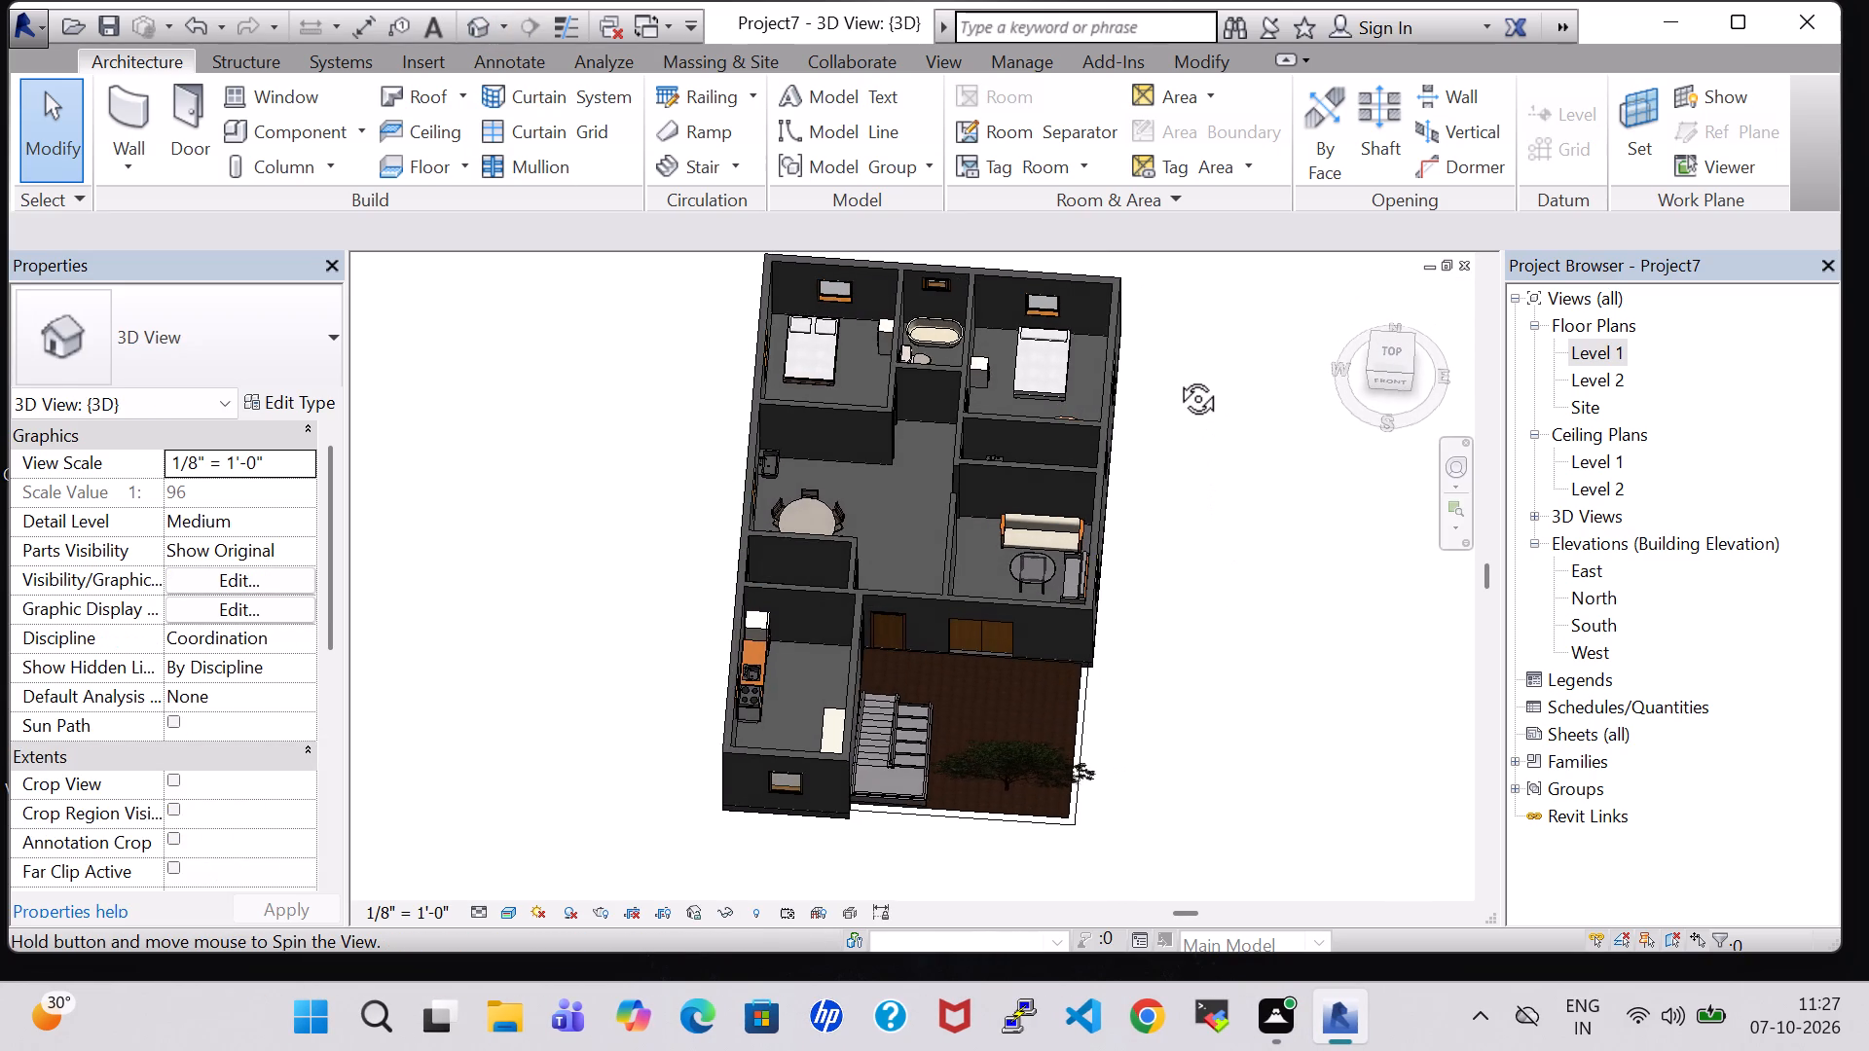
shift+middle_drag(1176, 377, 793, 320)
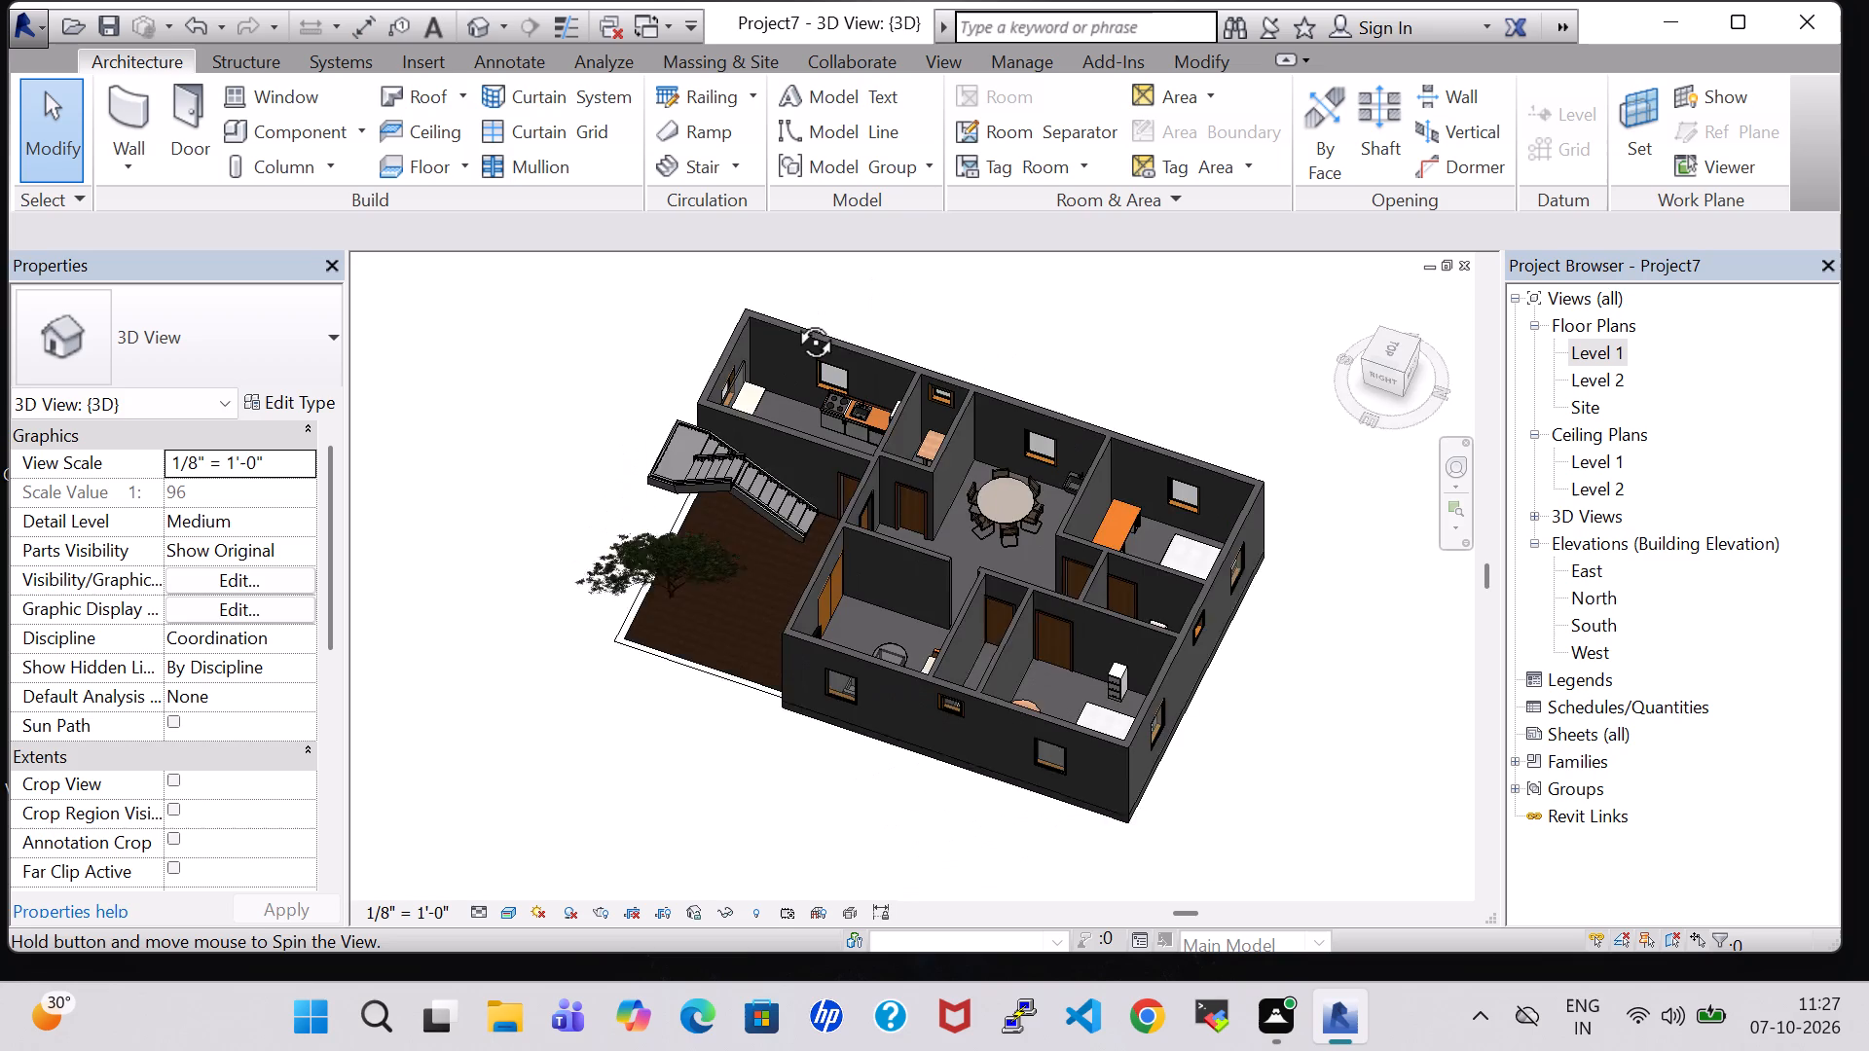
shift+middle_drag(793, 320, 1005, 348)
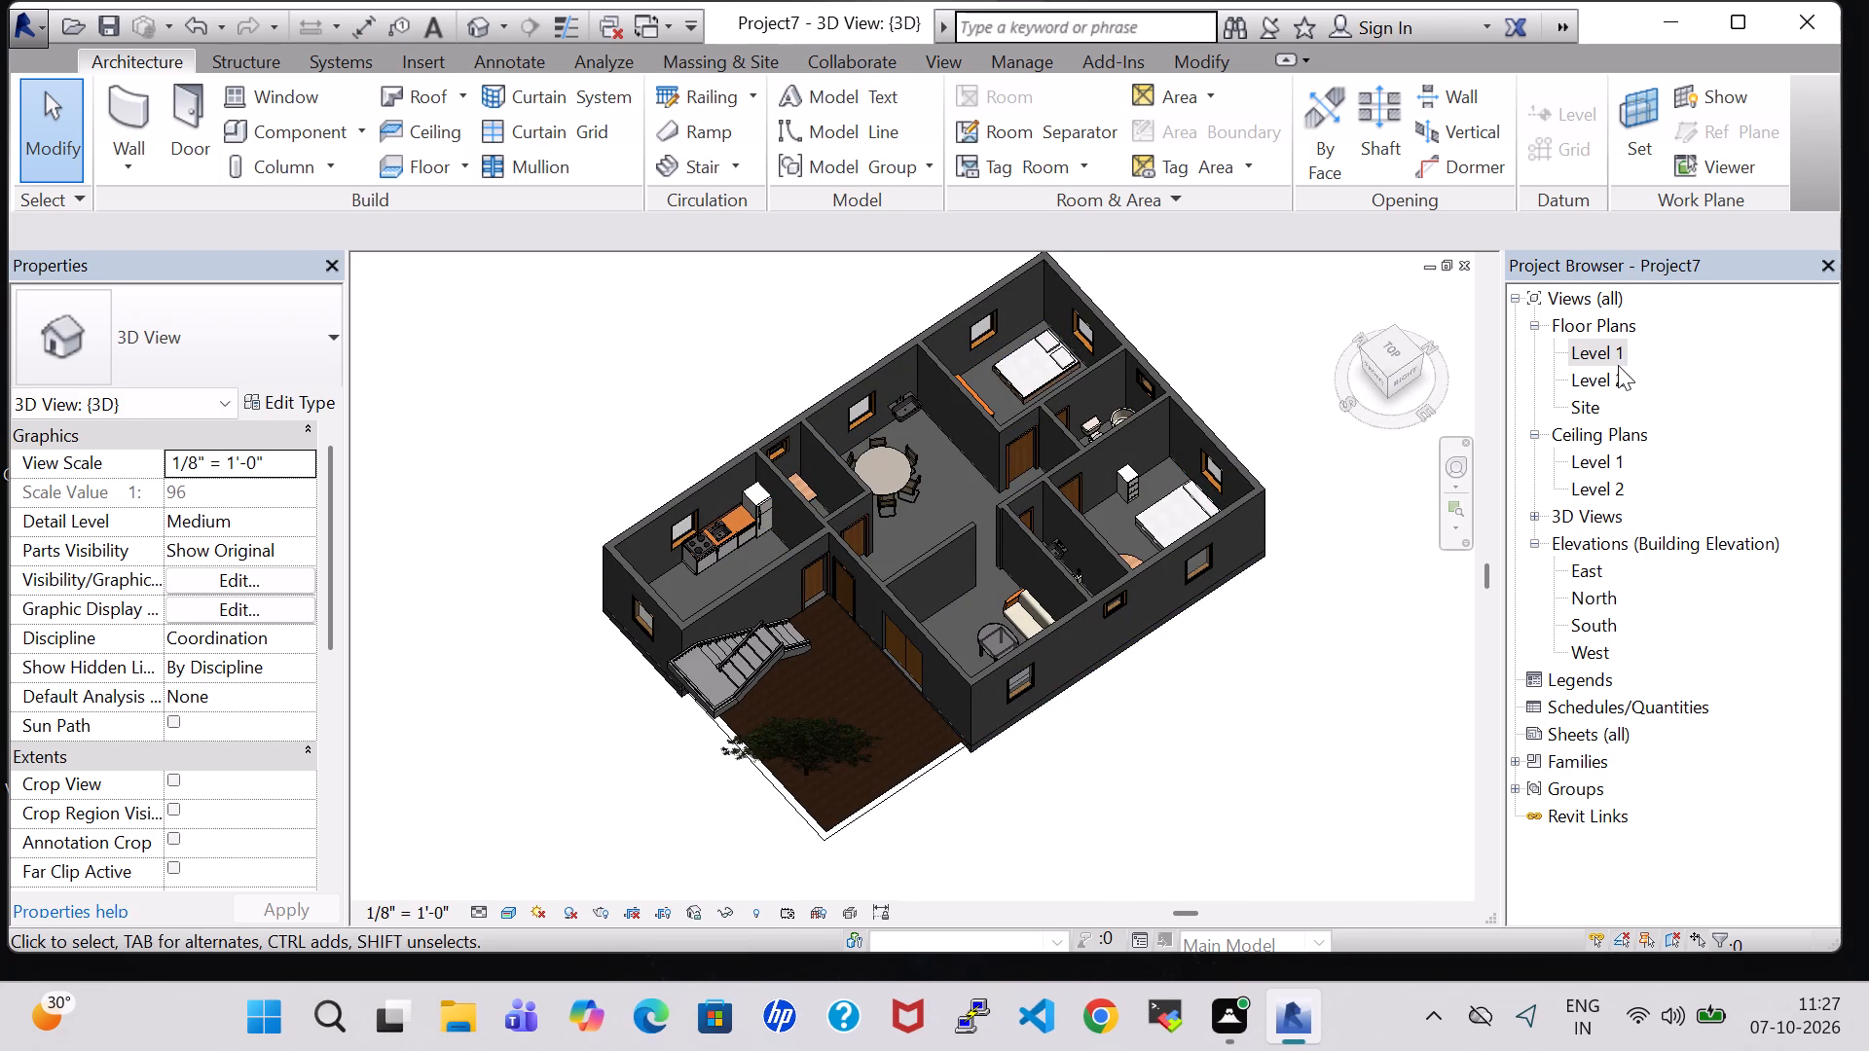
Examine the room labels and furniture layout in the Level 1 floor plan, from the bedrooms down to the kitchen.
double_click(1608, 351)
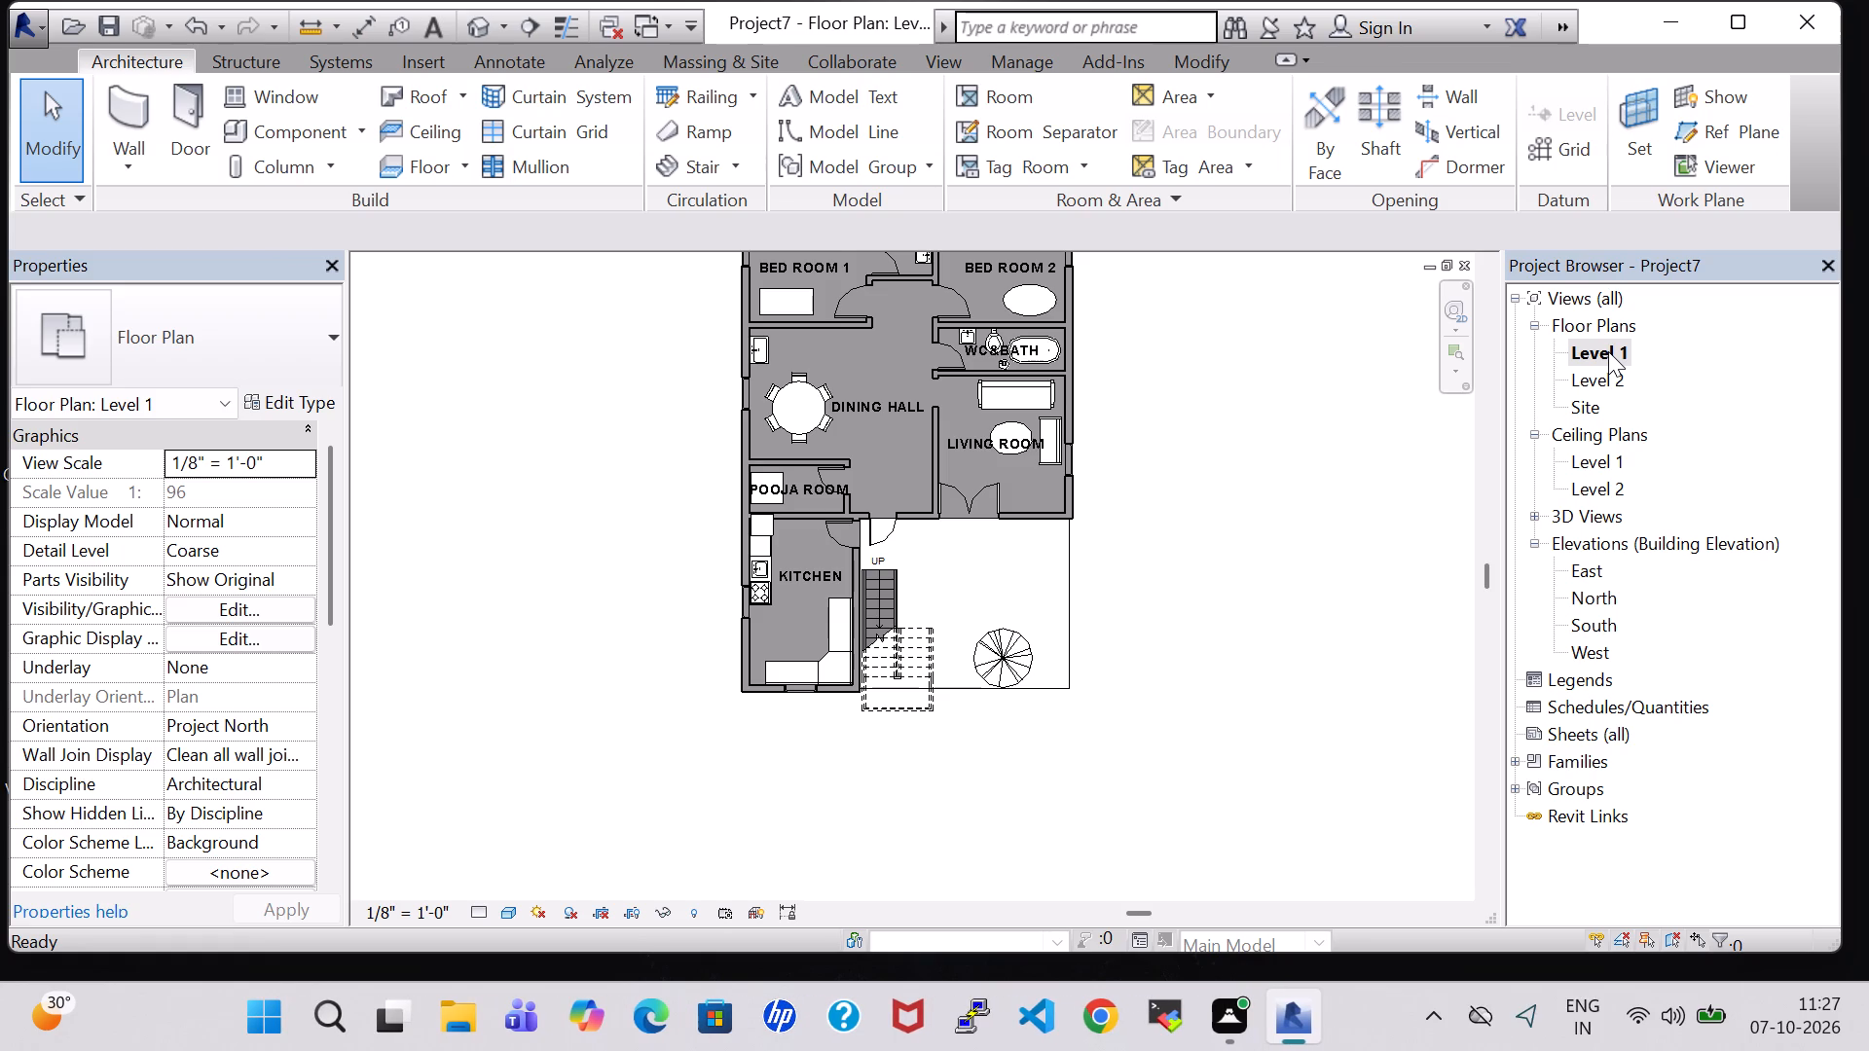
click(1266, 531)
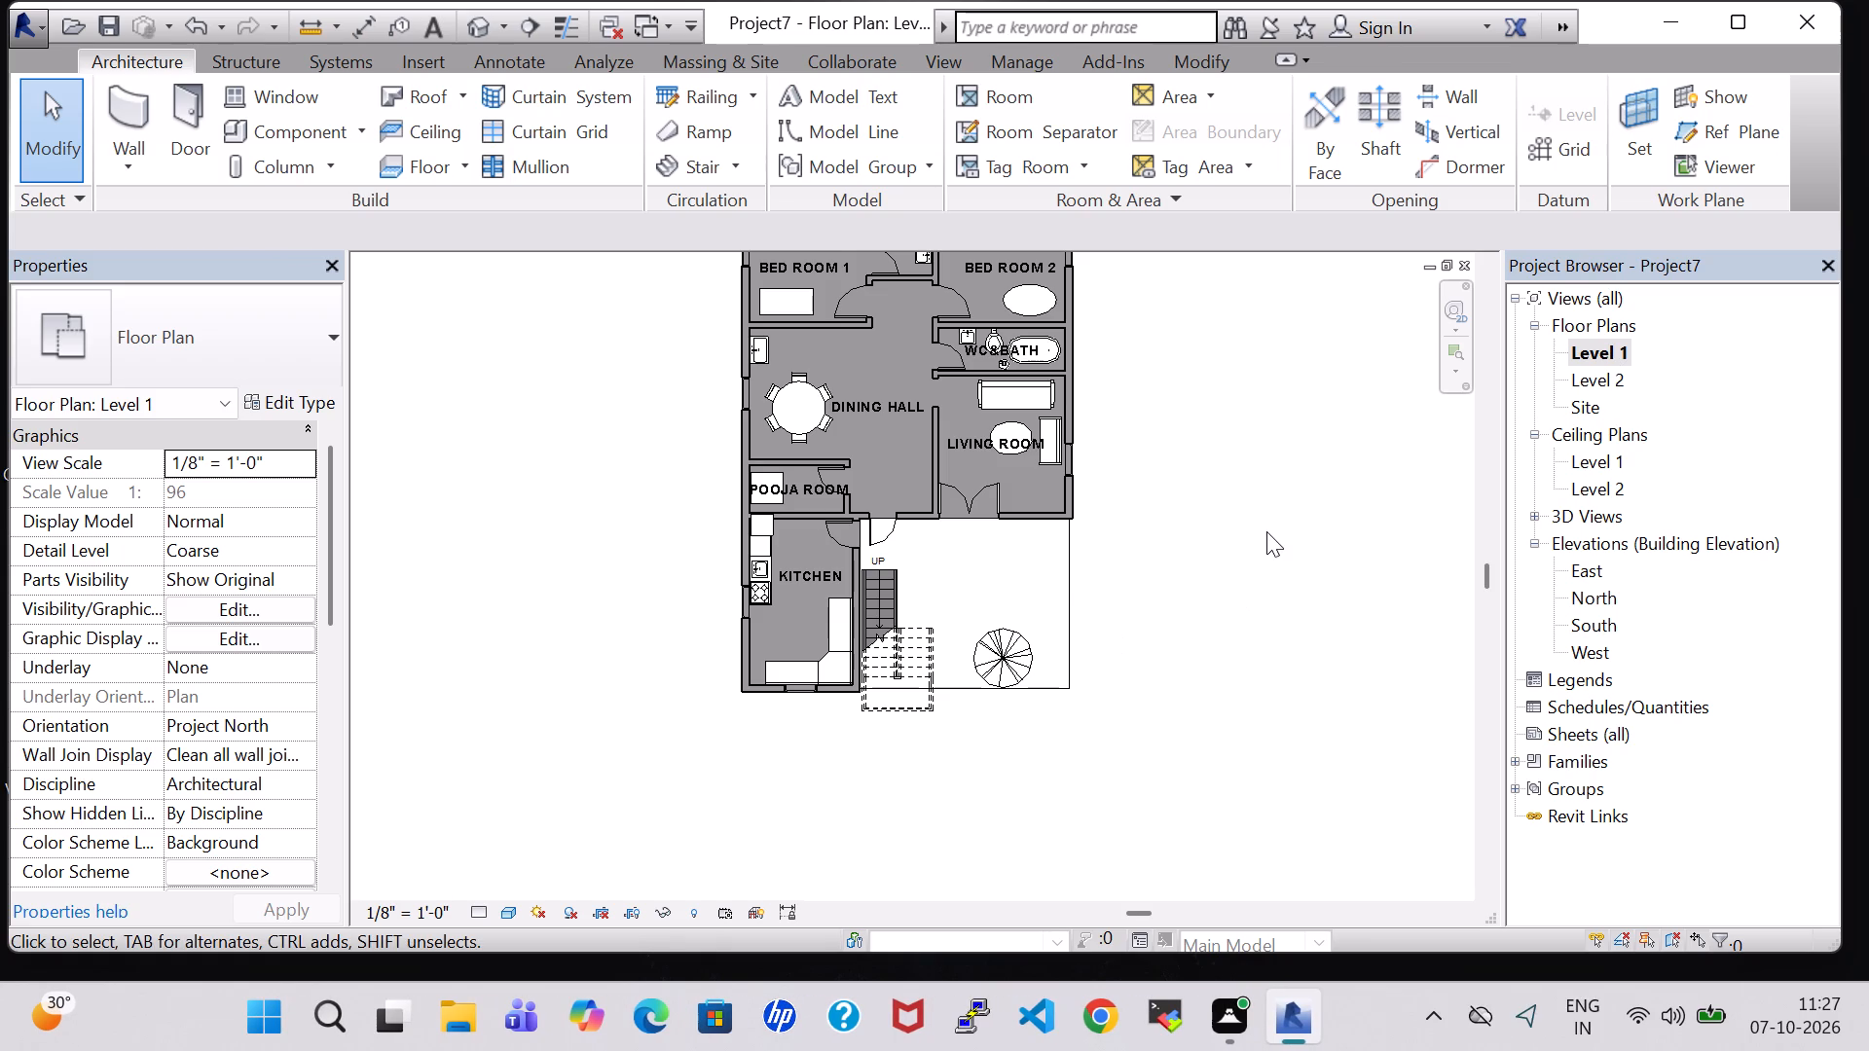
scroll(1411, 509, up, 1)
middle_drag(1191, 344, 1239, 579)
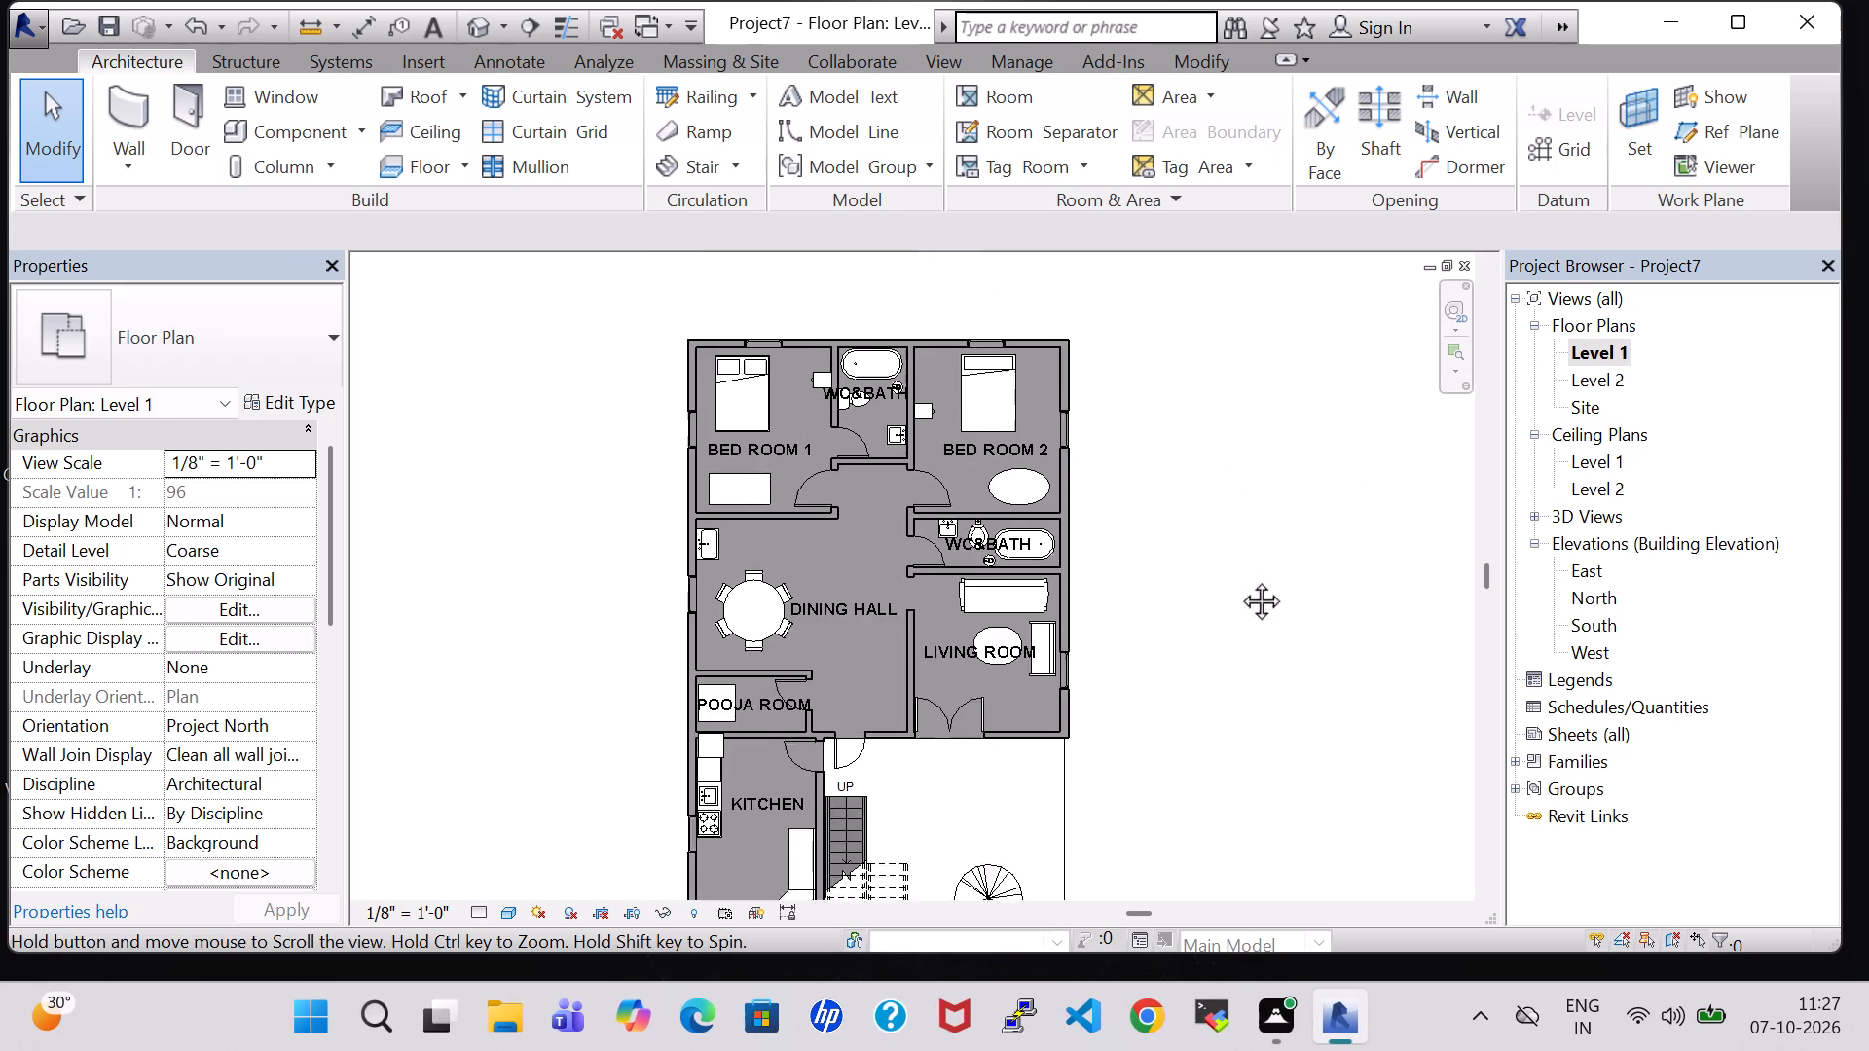
middle_drag(1239, 579, 1239, 583)
scroll(1239, 582, up, 1)
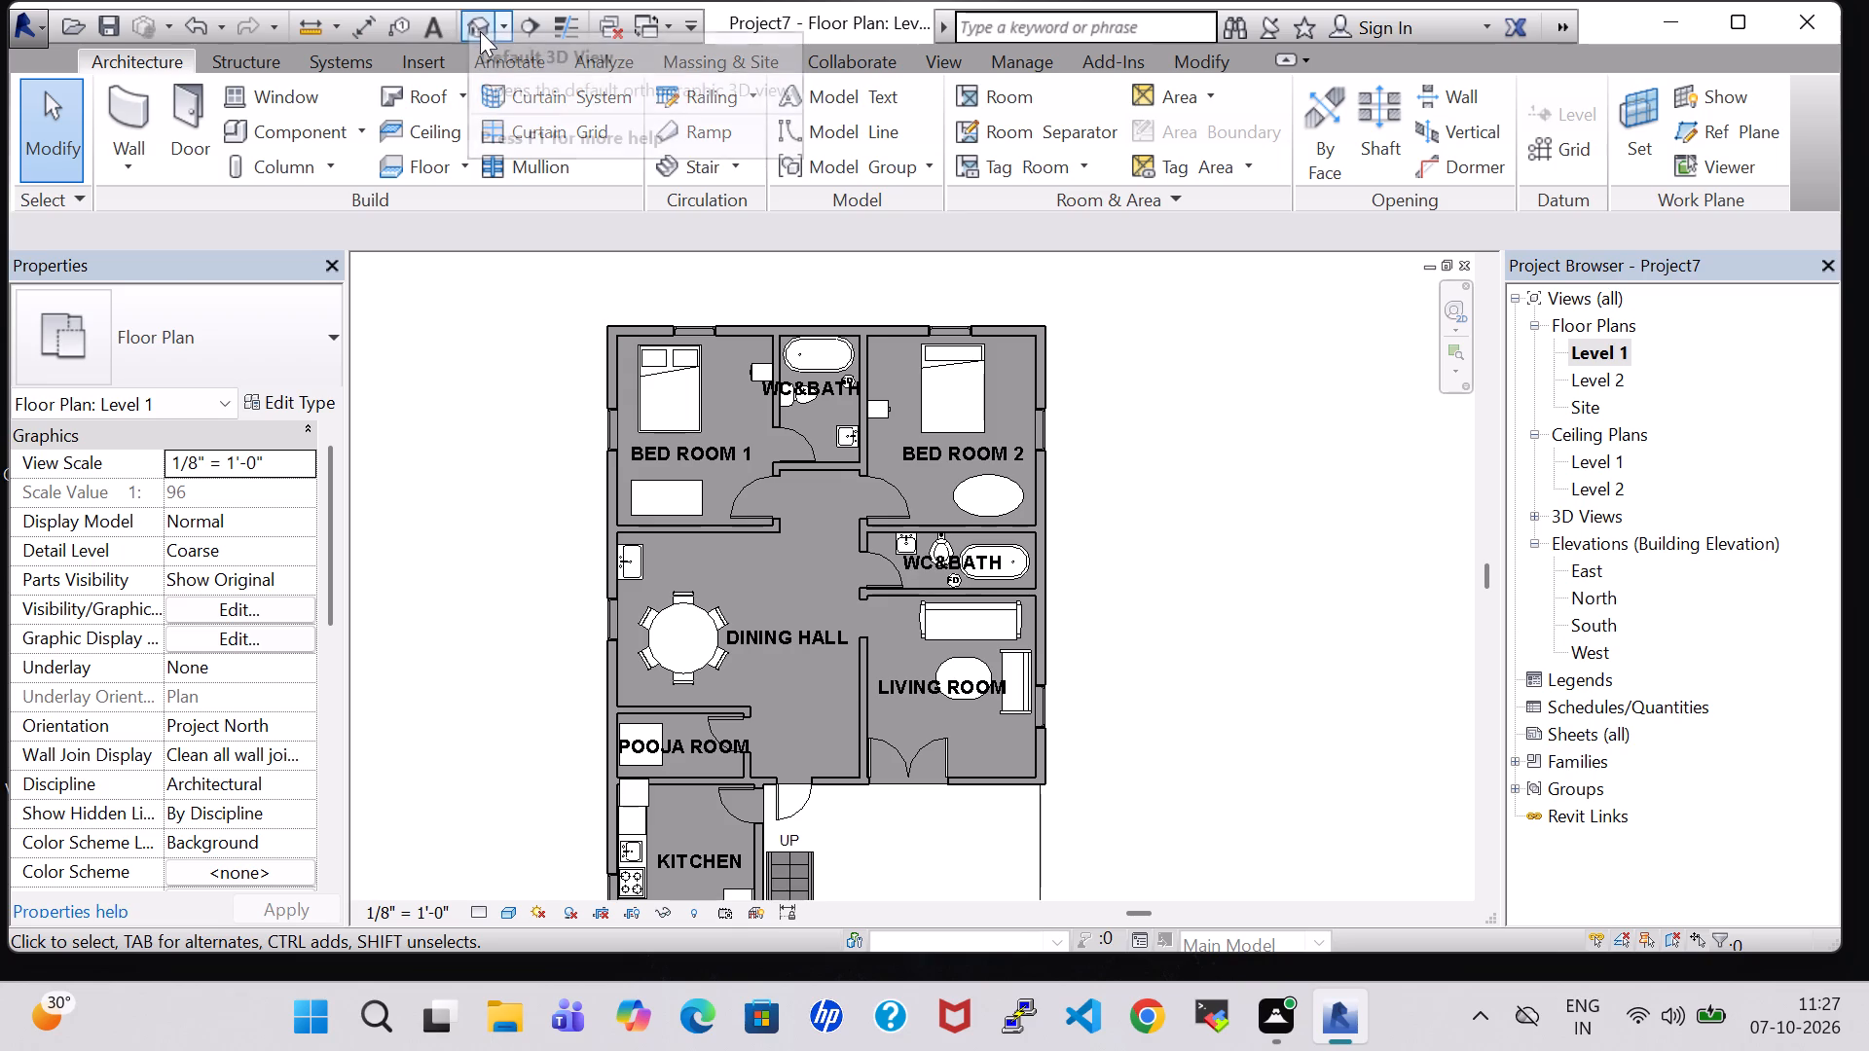
click(1122, 482)
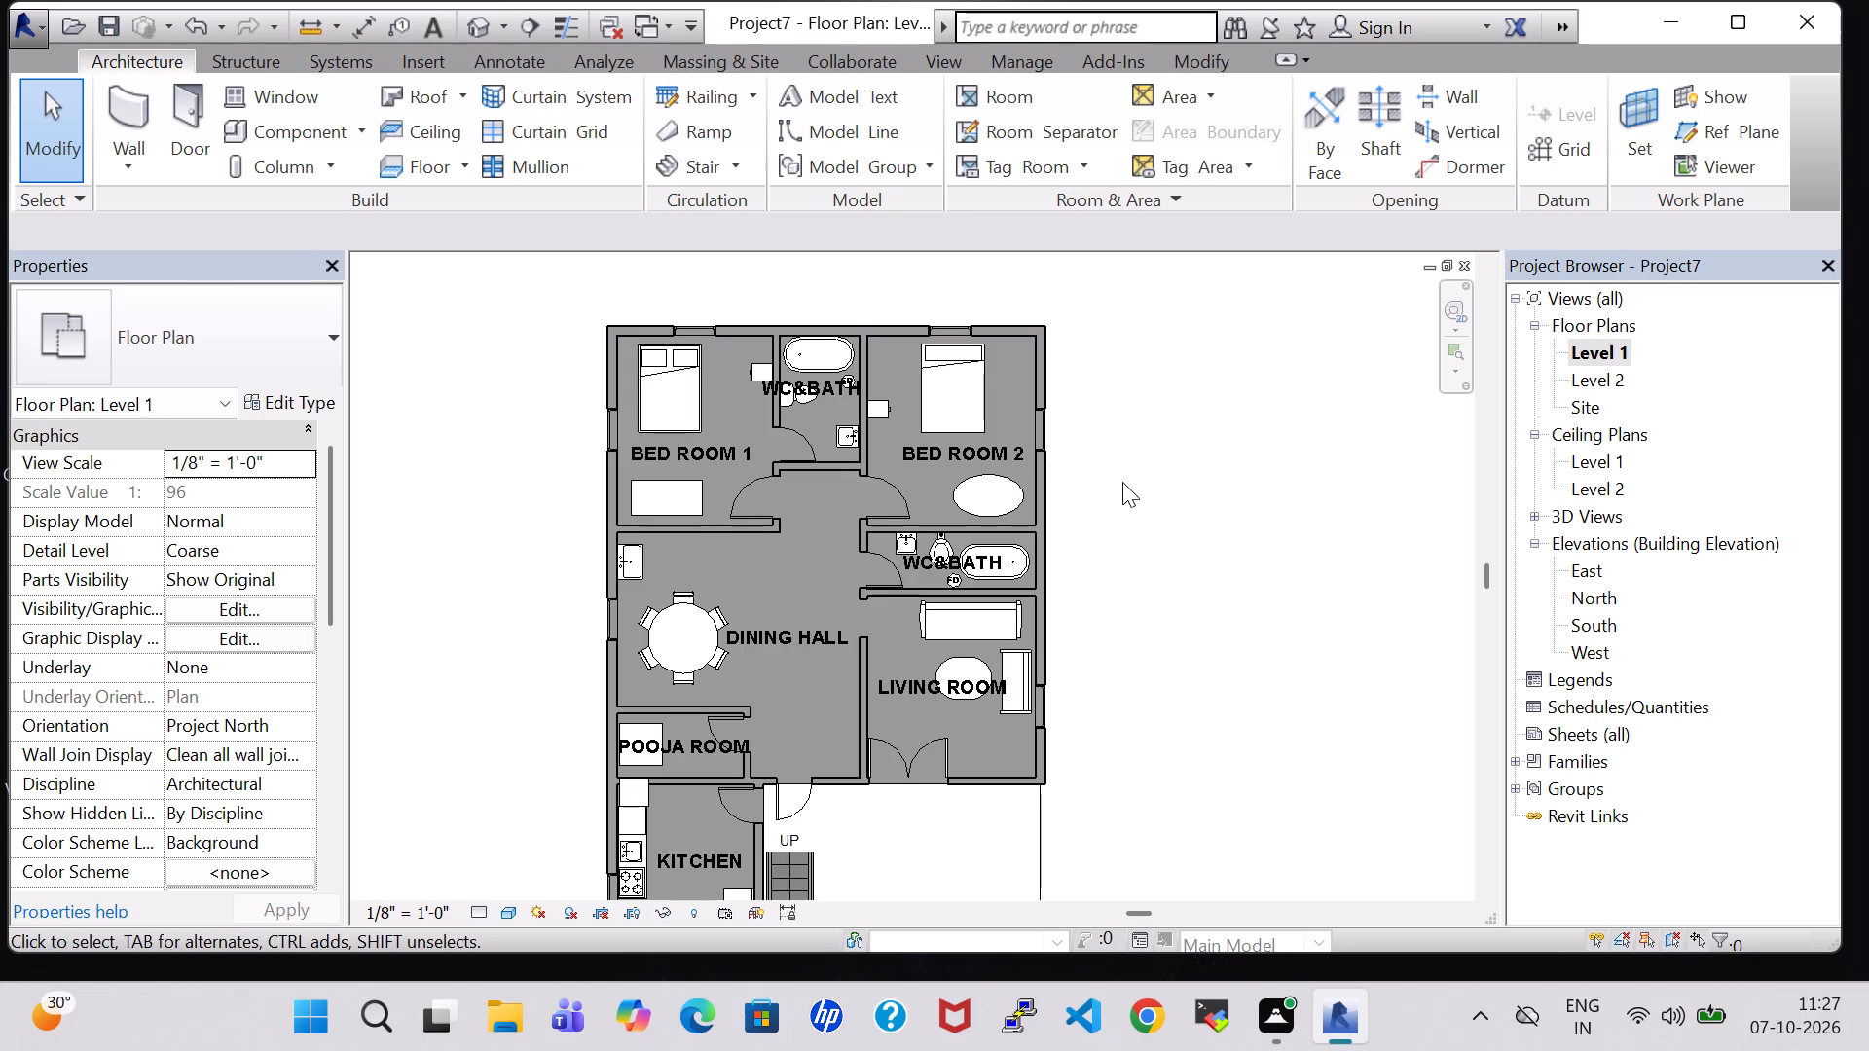
click(1146, 460)
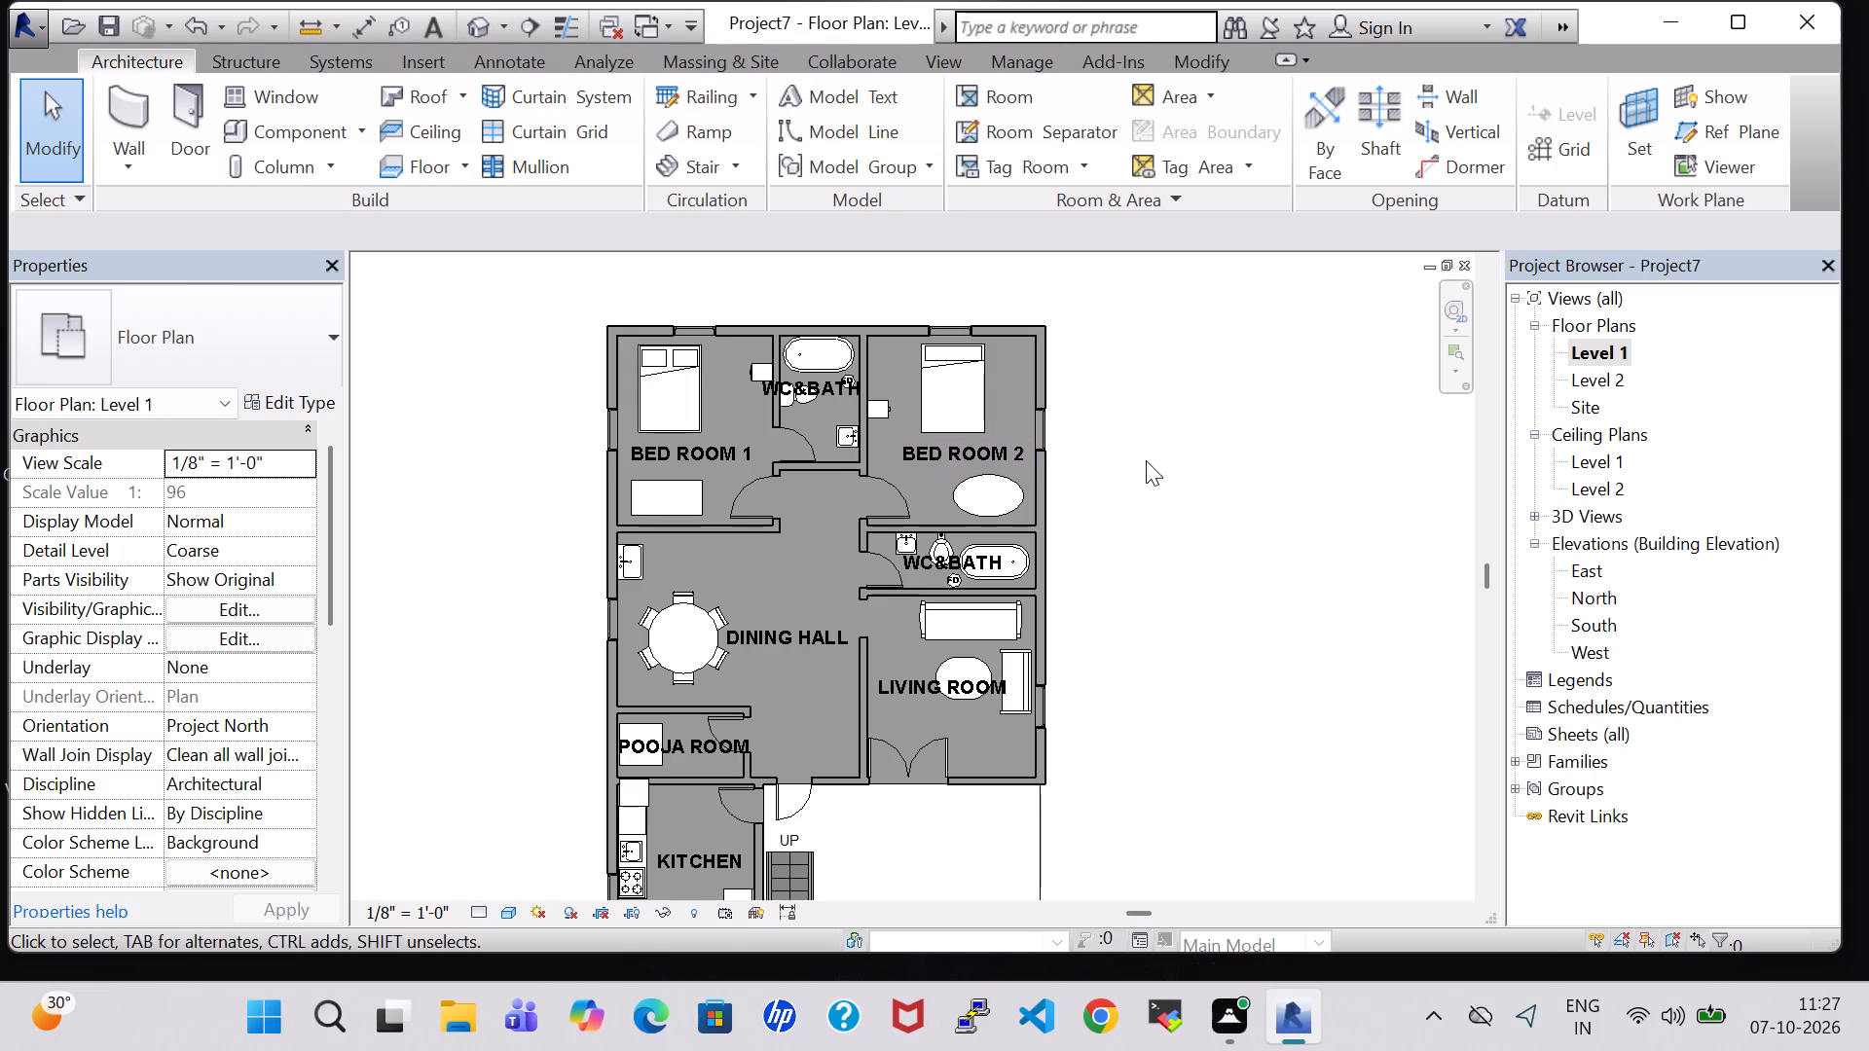
click(1153, 527)
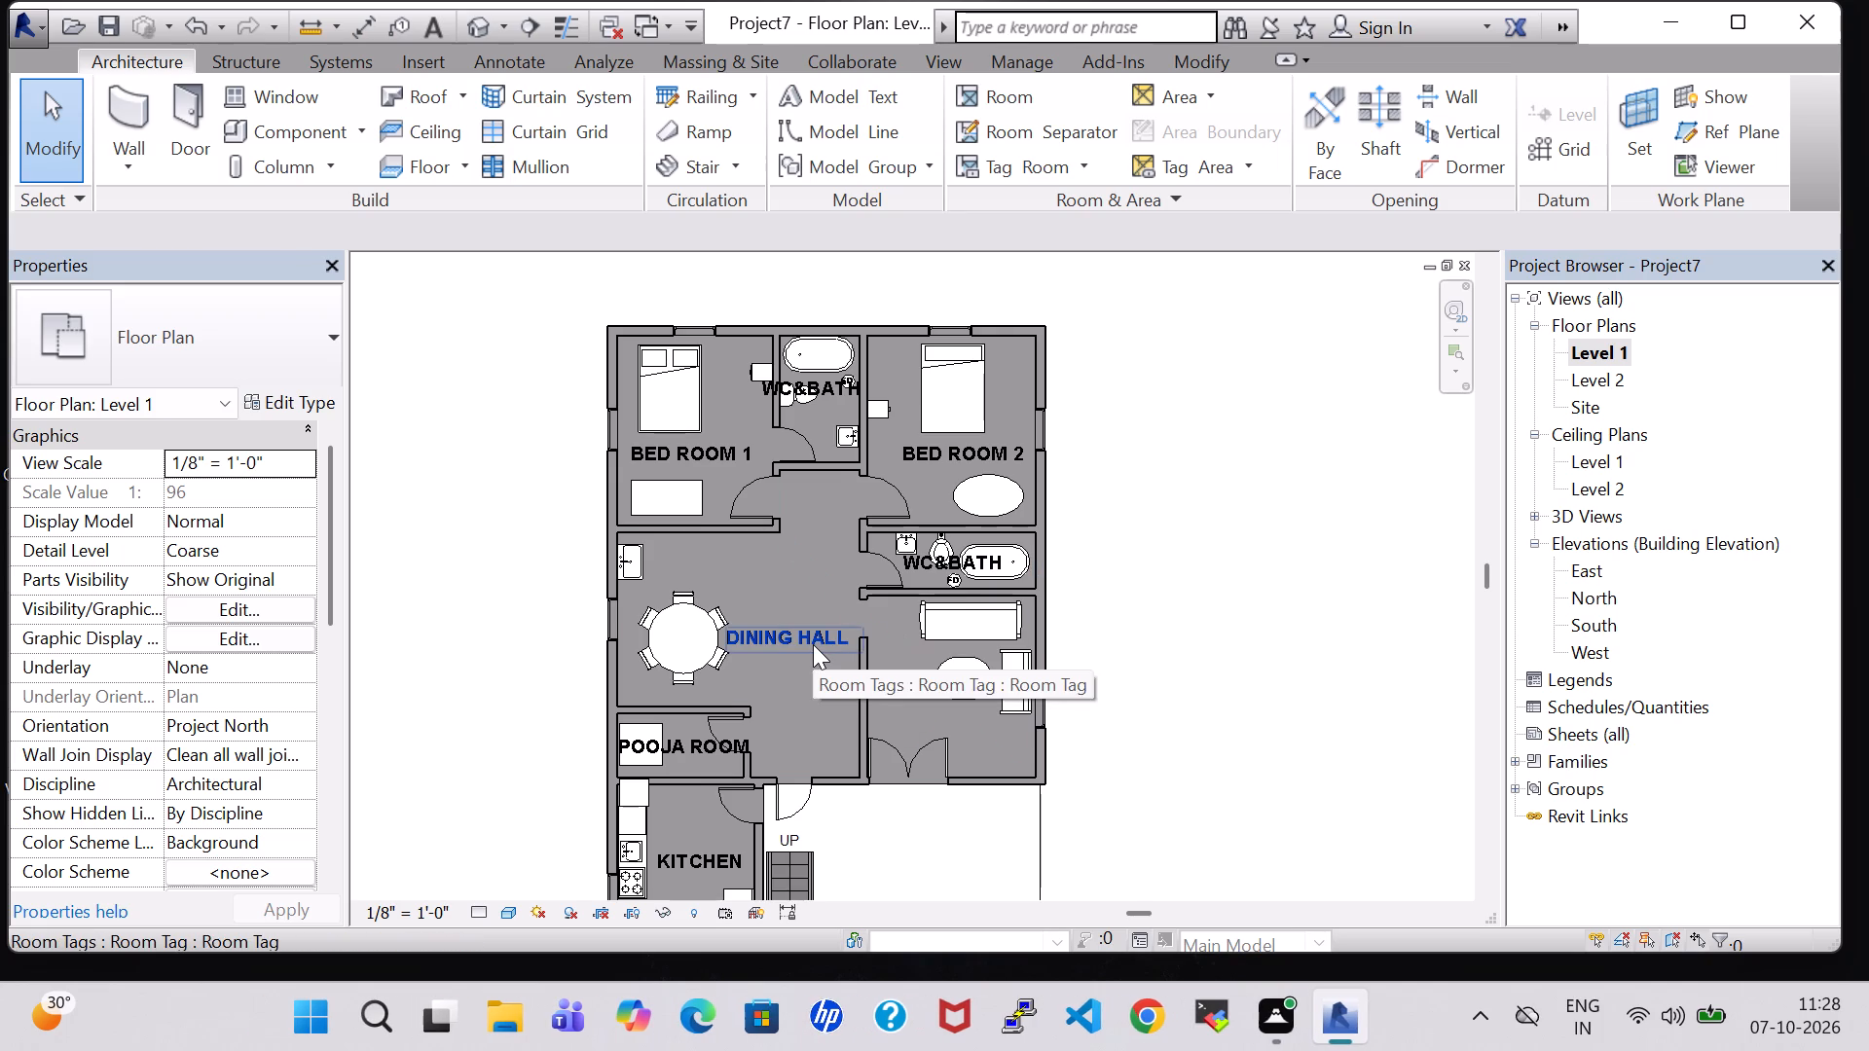
click(1317, 567)
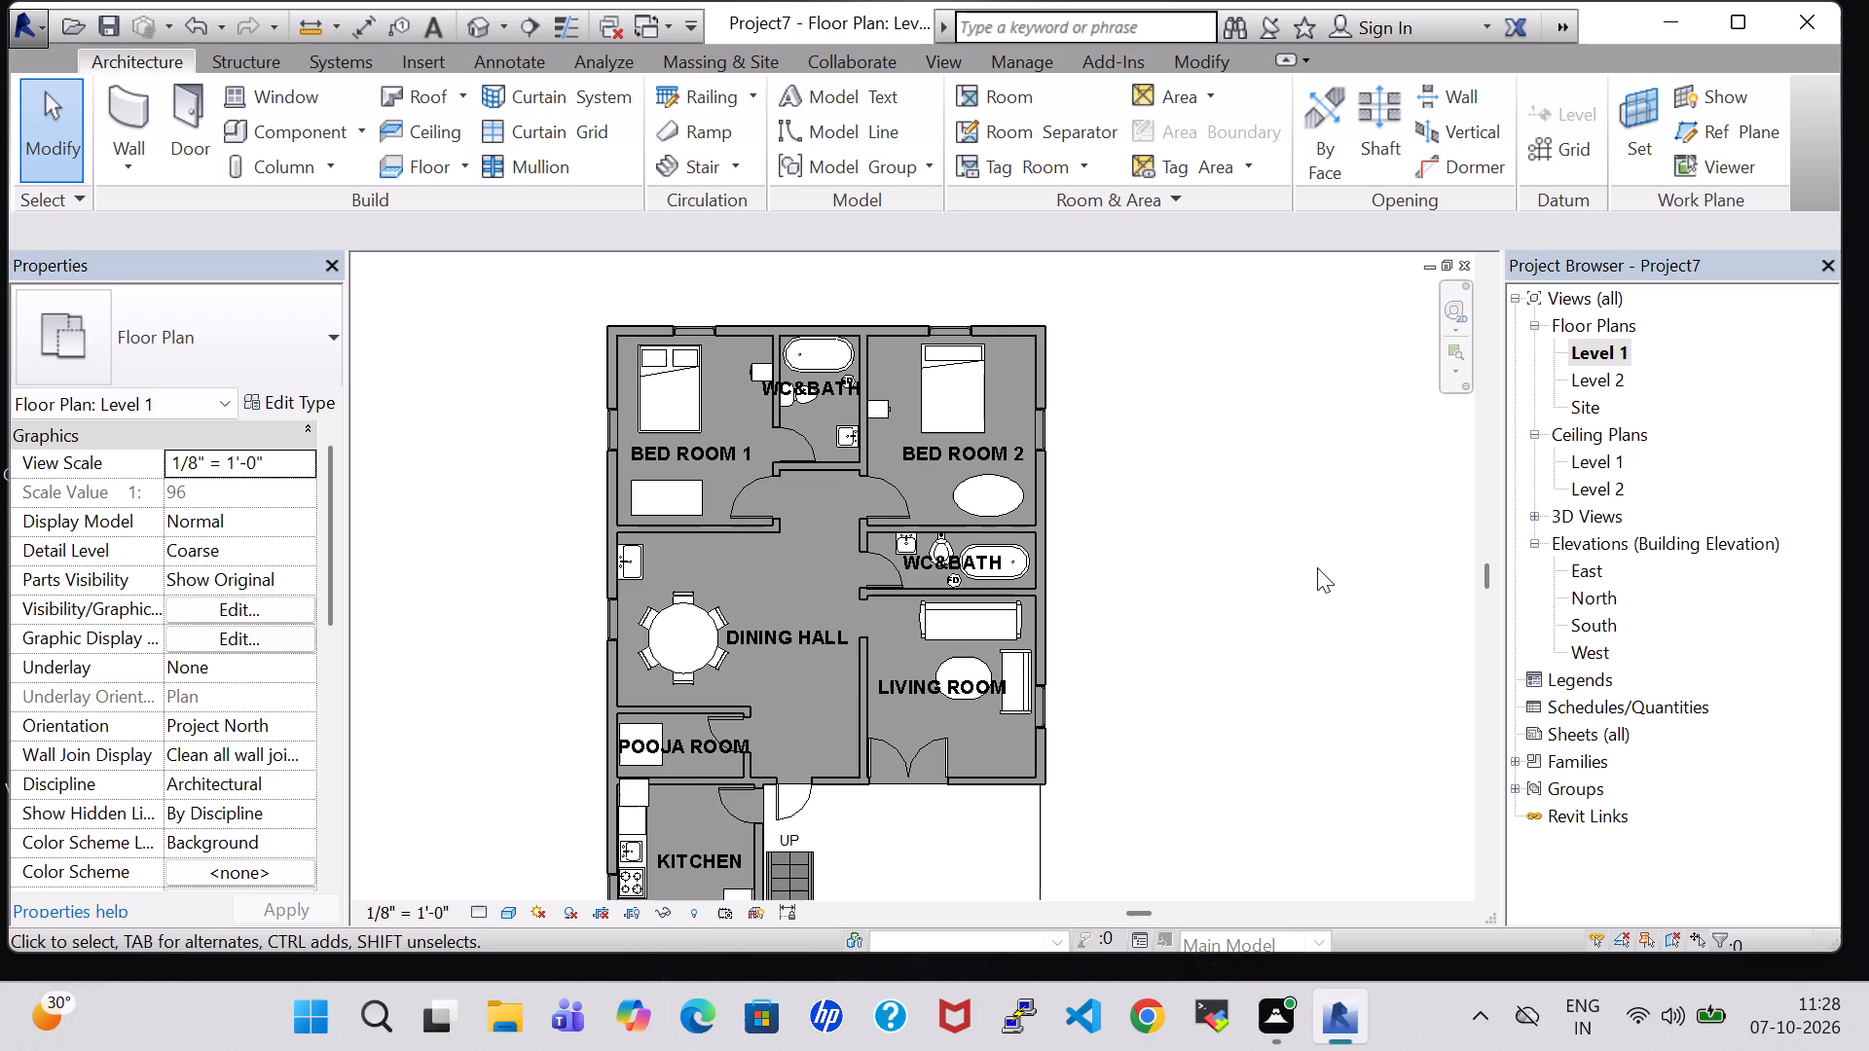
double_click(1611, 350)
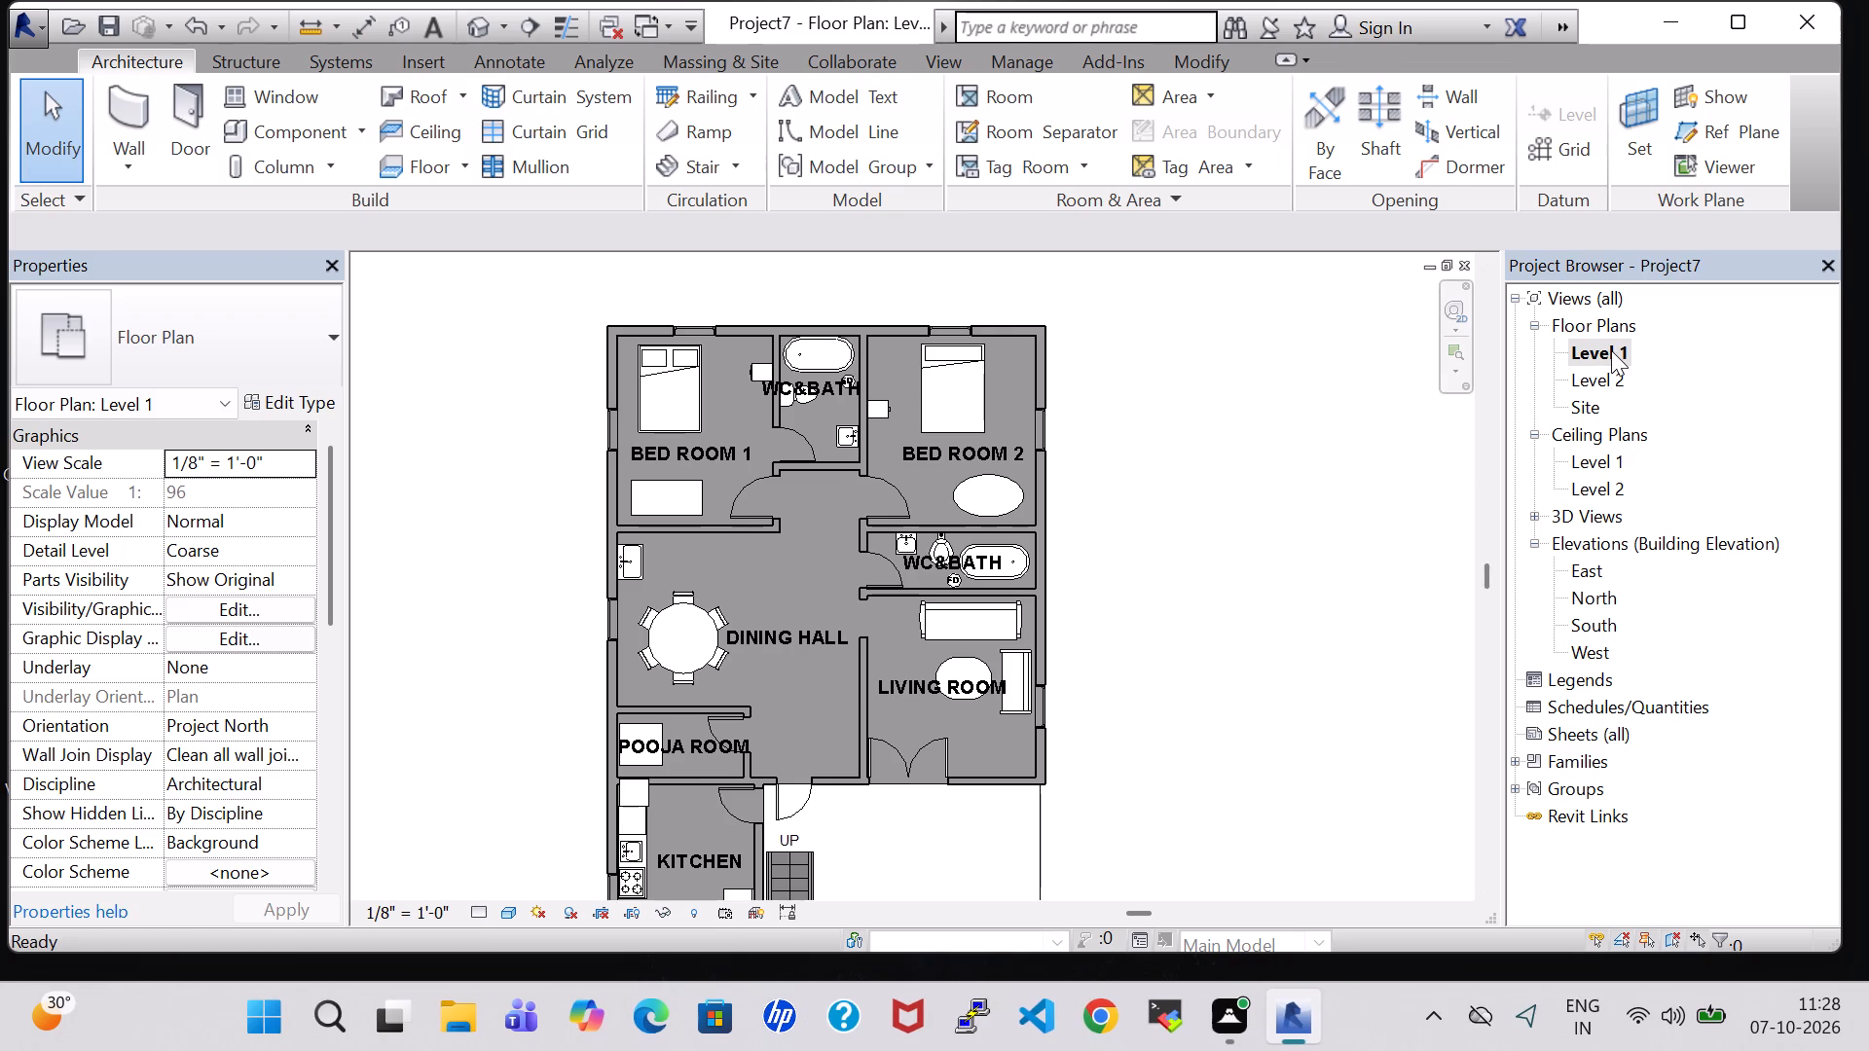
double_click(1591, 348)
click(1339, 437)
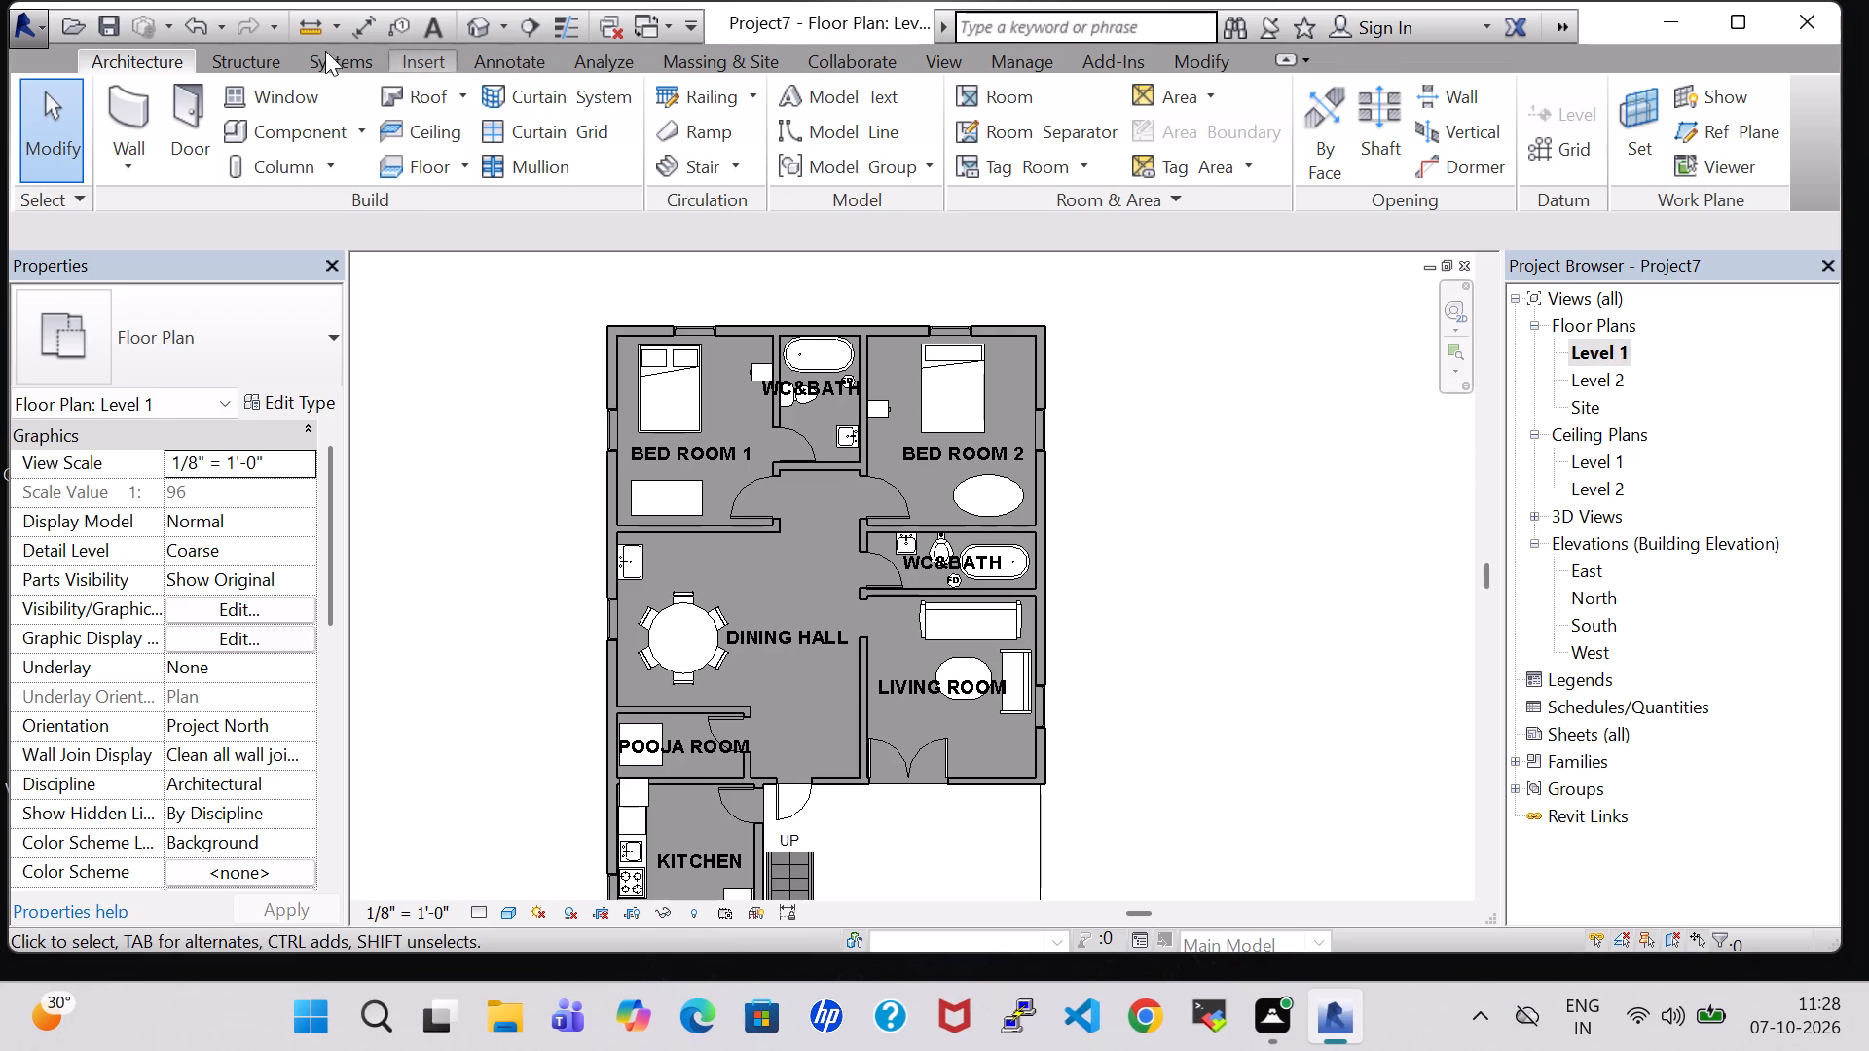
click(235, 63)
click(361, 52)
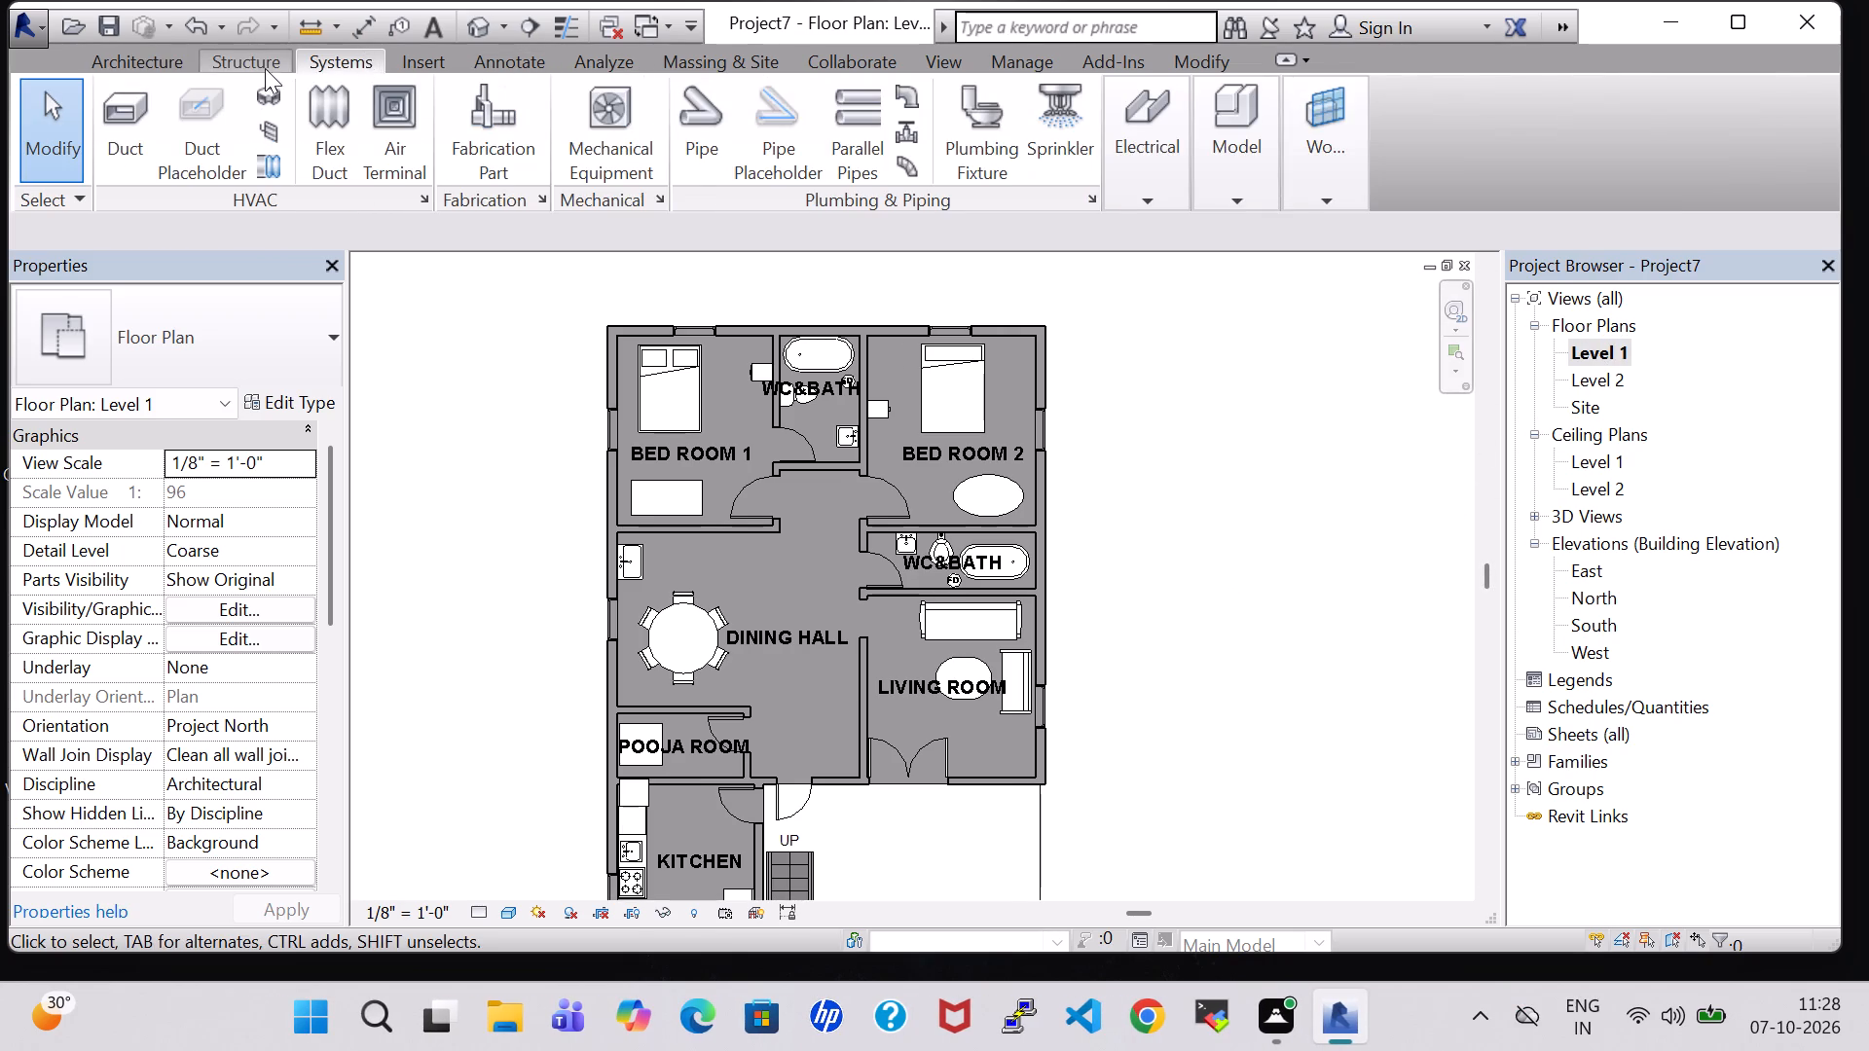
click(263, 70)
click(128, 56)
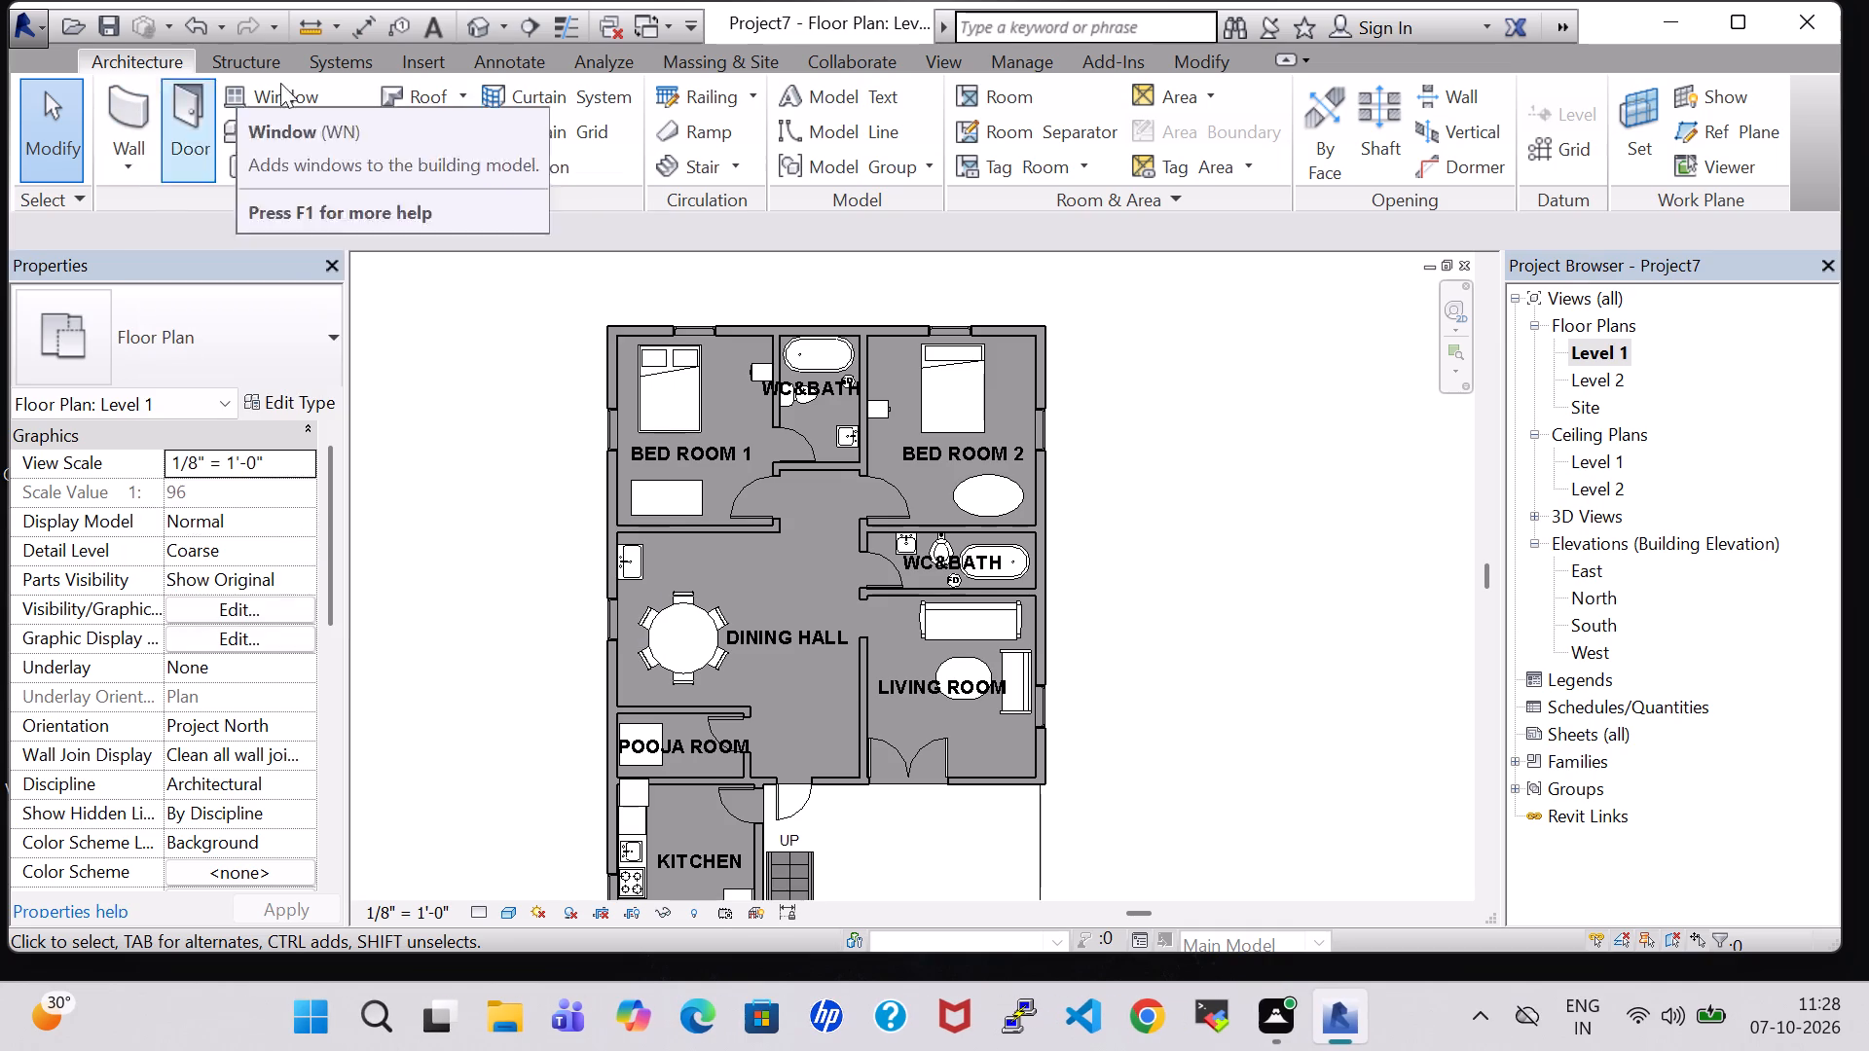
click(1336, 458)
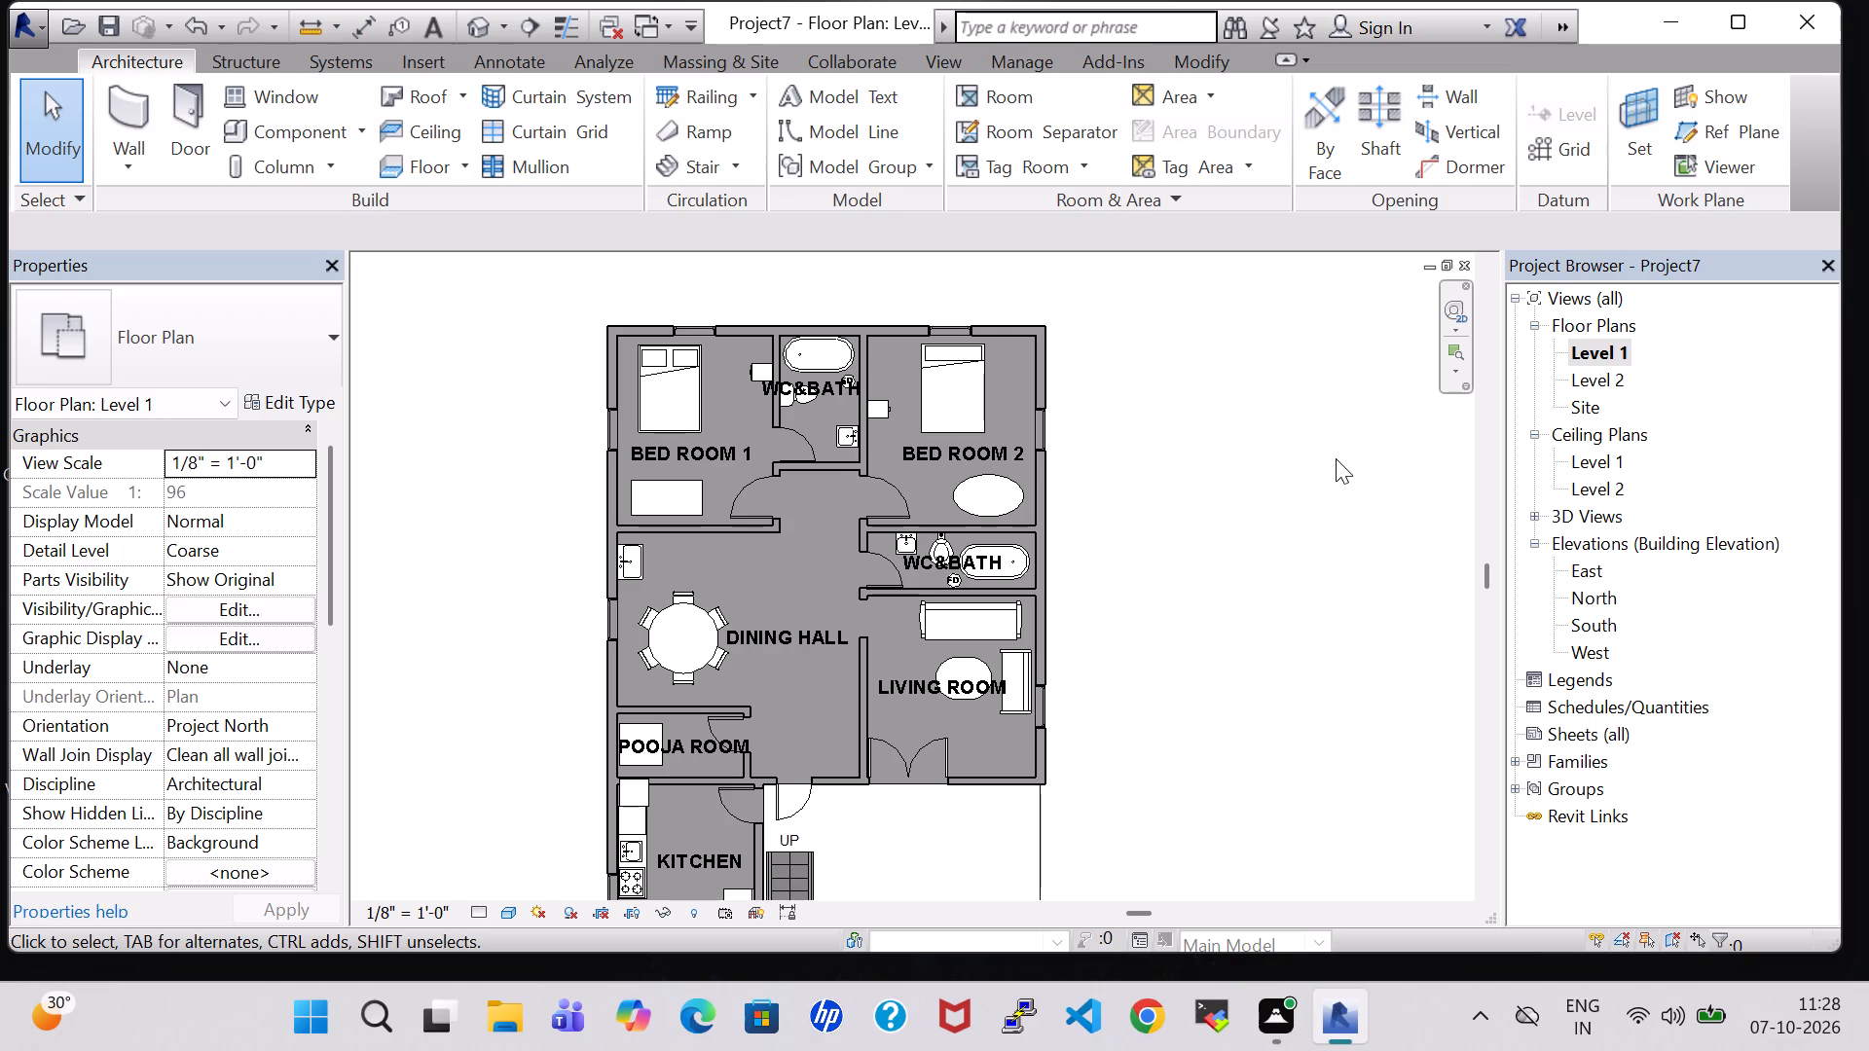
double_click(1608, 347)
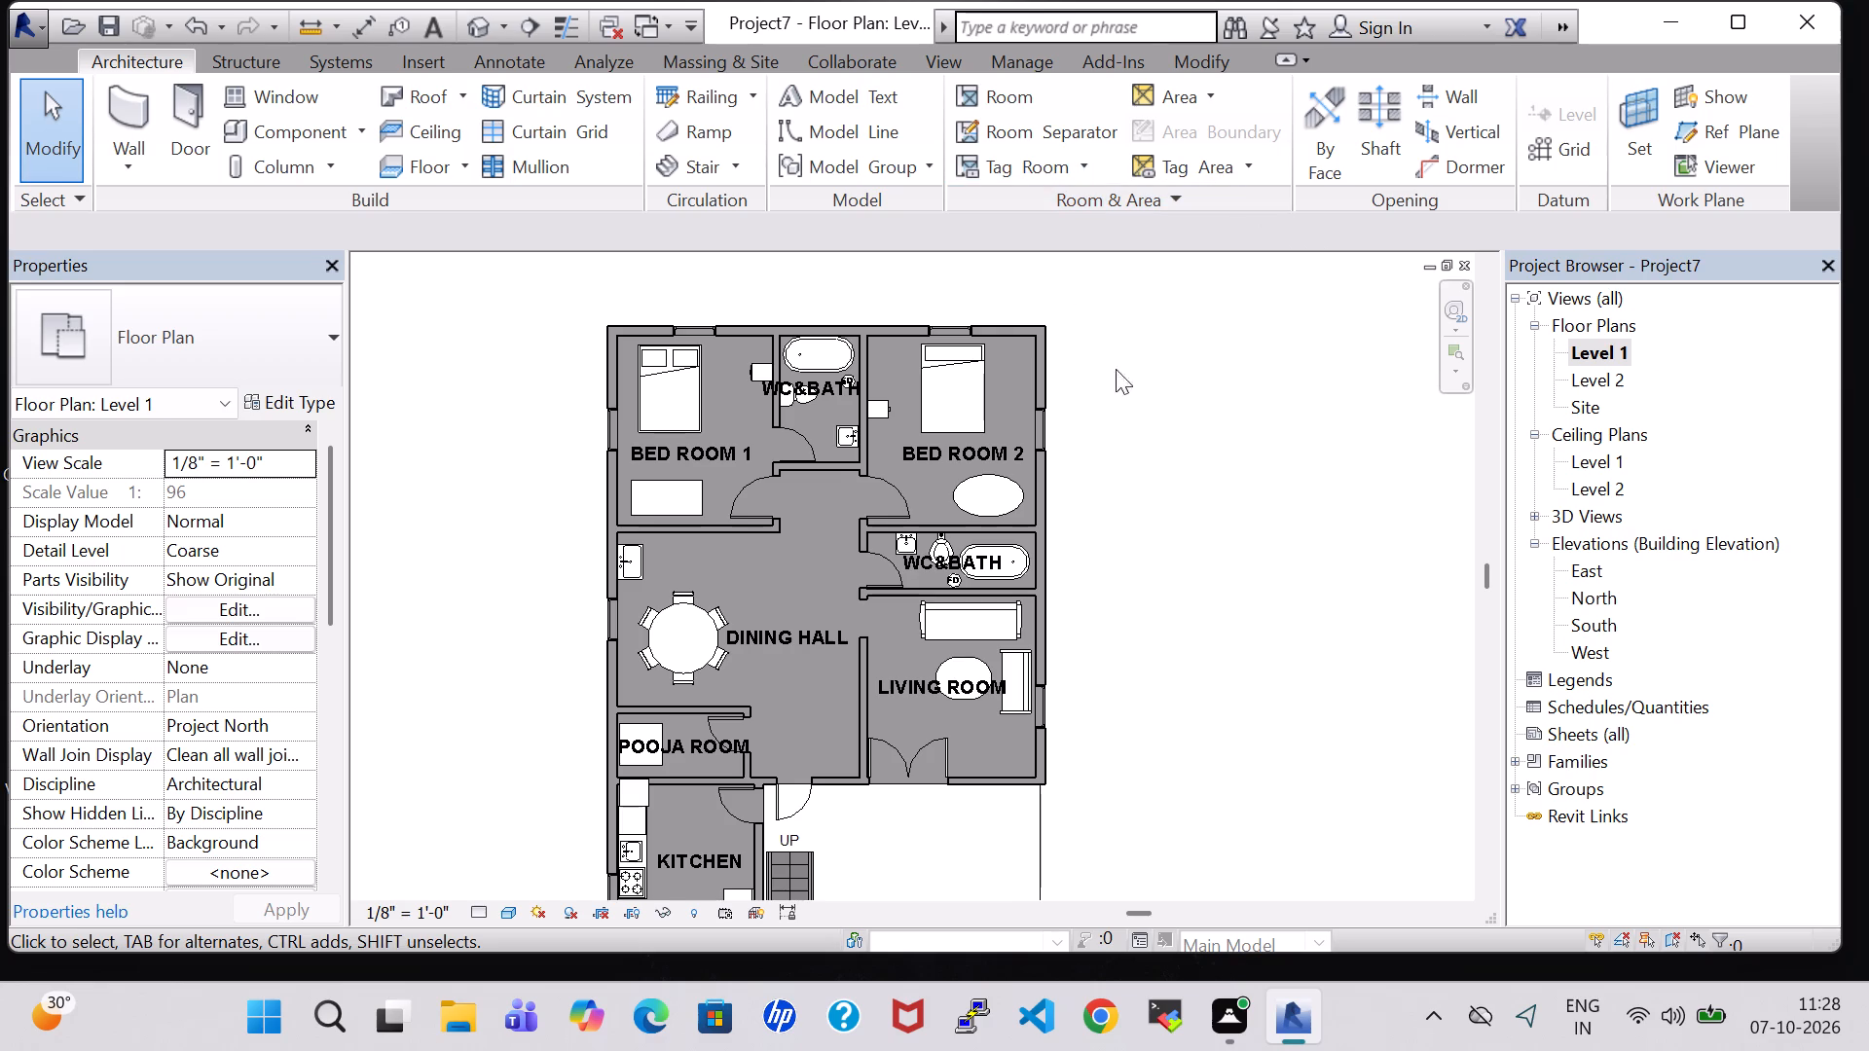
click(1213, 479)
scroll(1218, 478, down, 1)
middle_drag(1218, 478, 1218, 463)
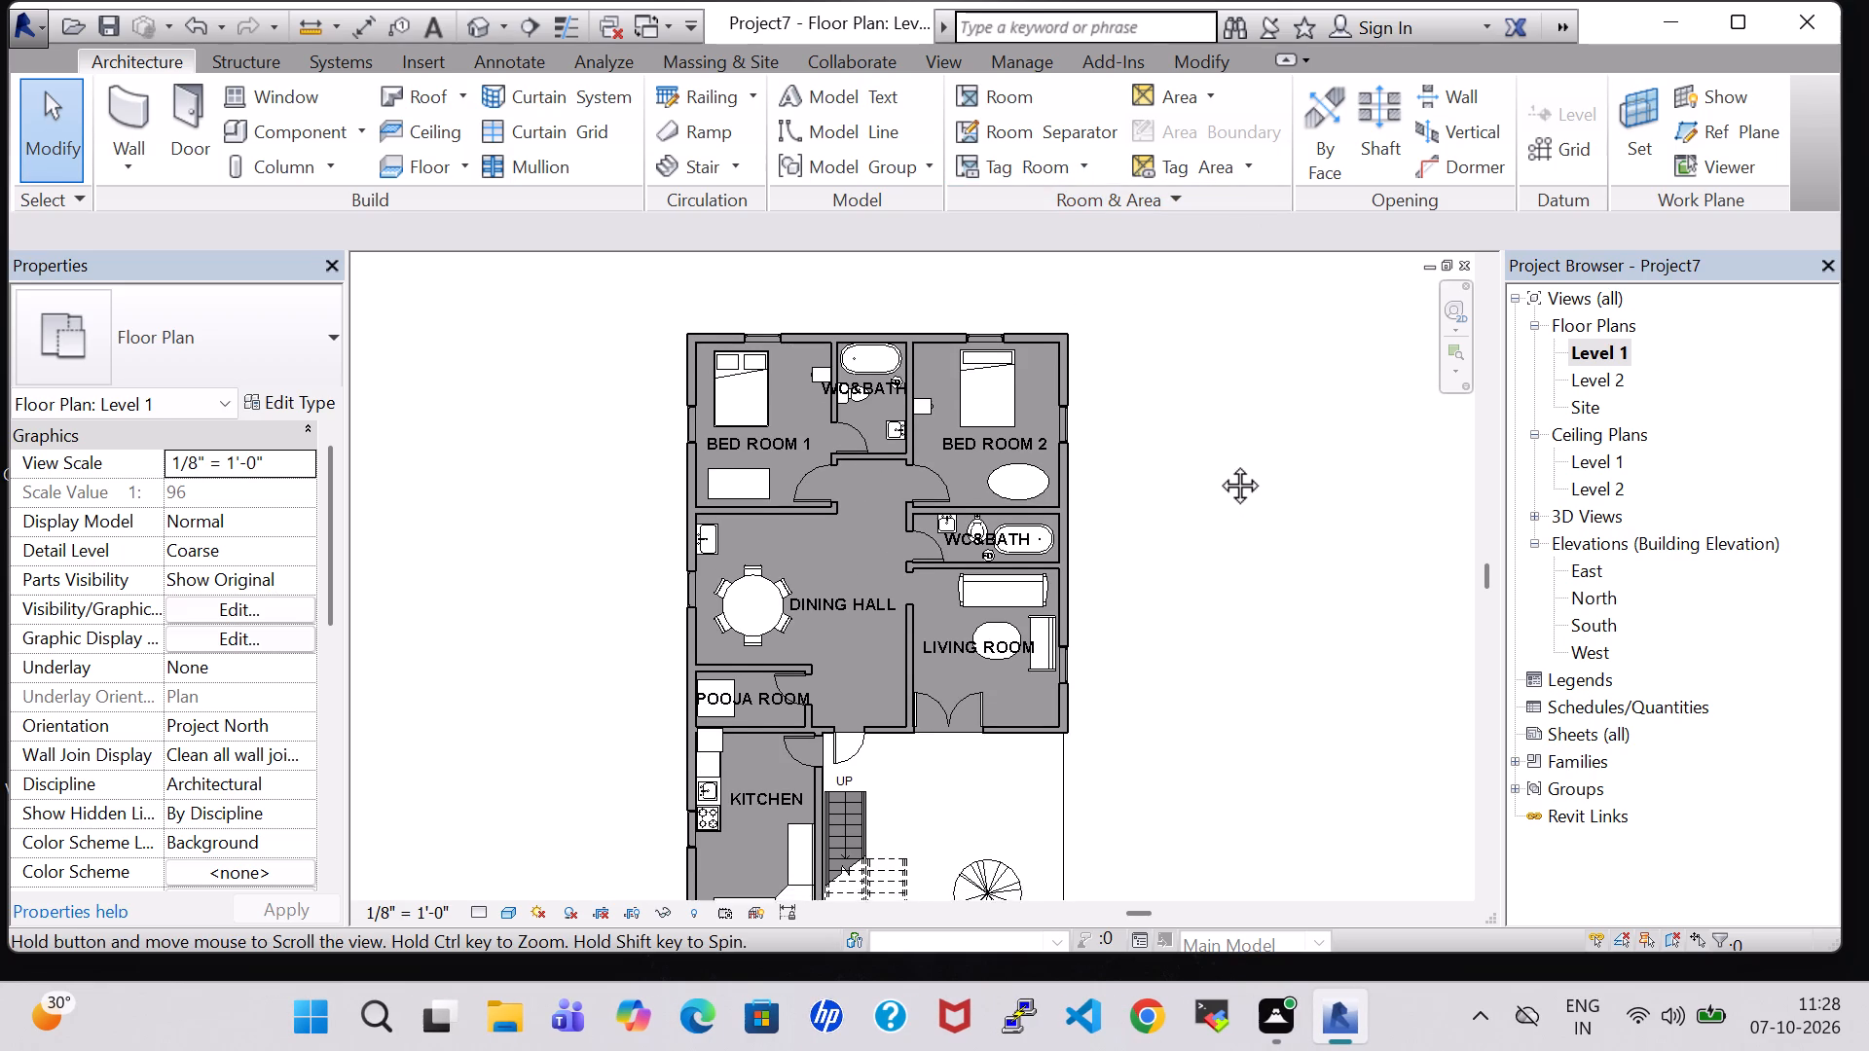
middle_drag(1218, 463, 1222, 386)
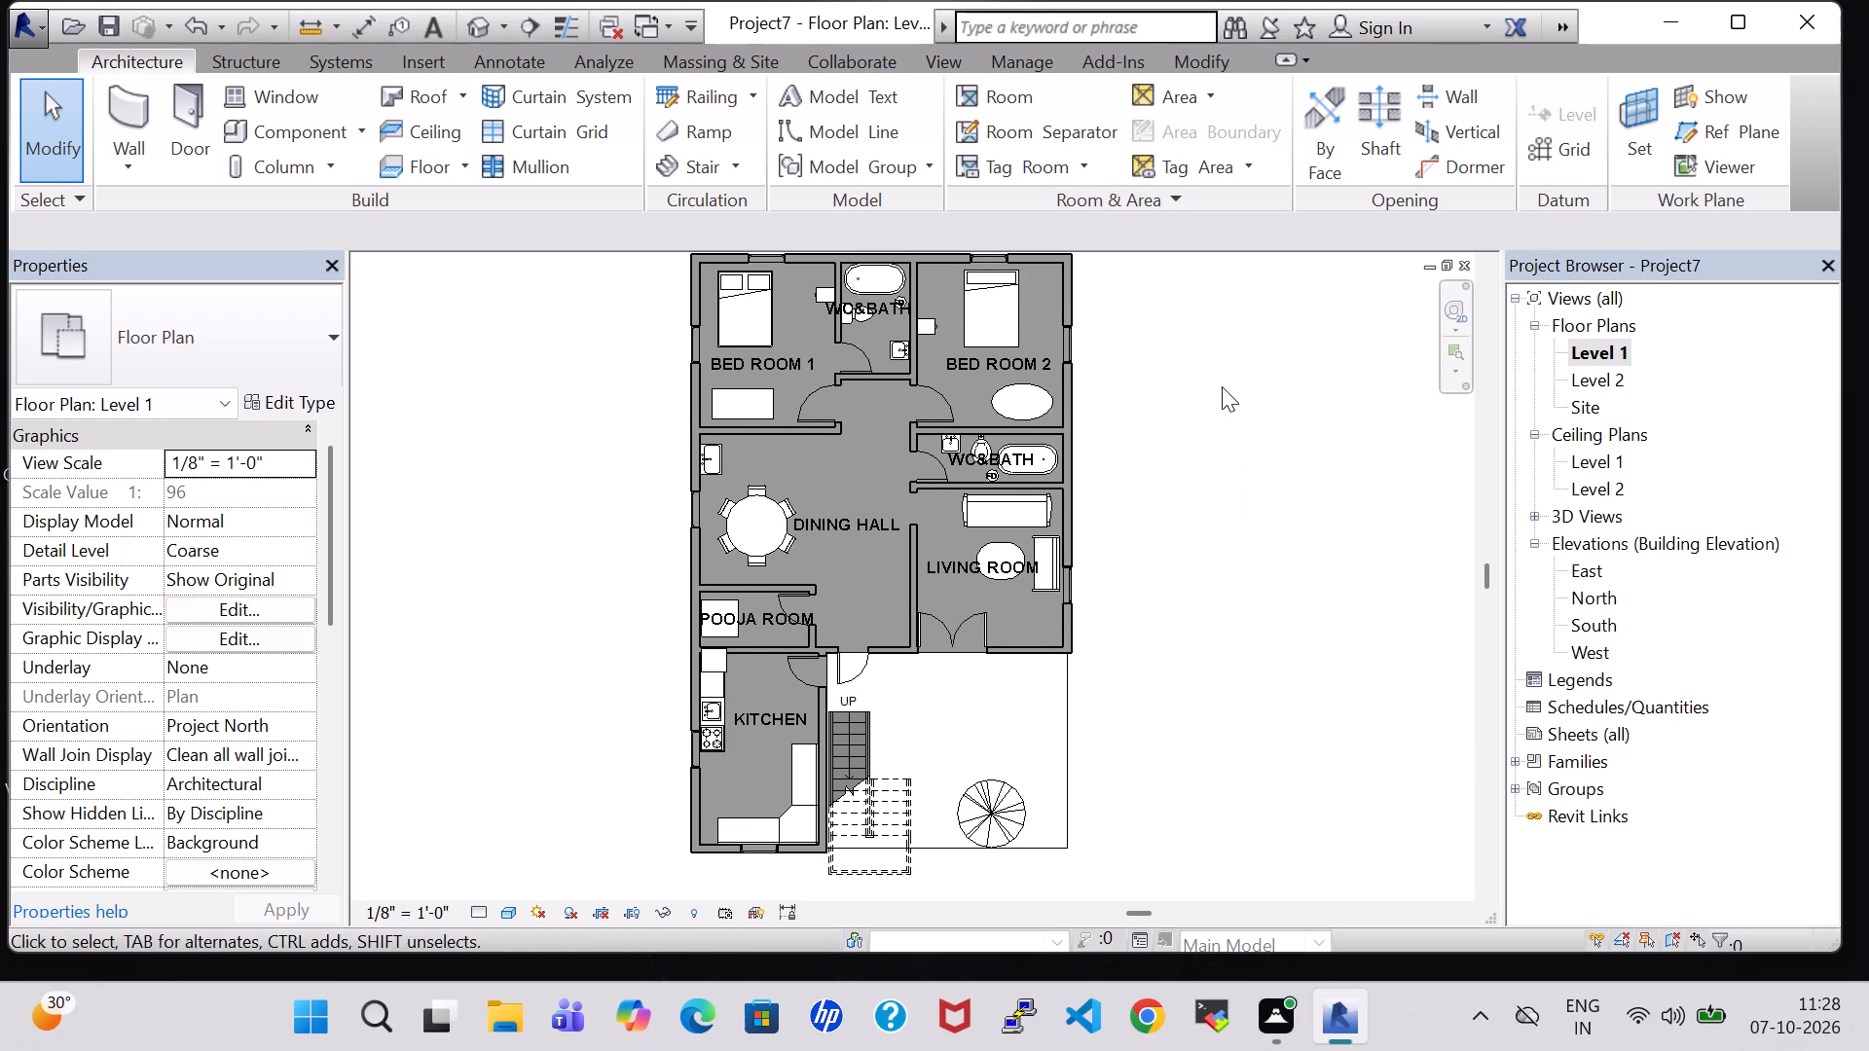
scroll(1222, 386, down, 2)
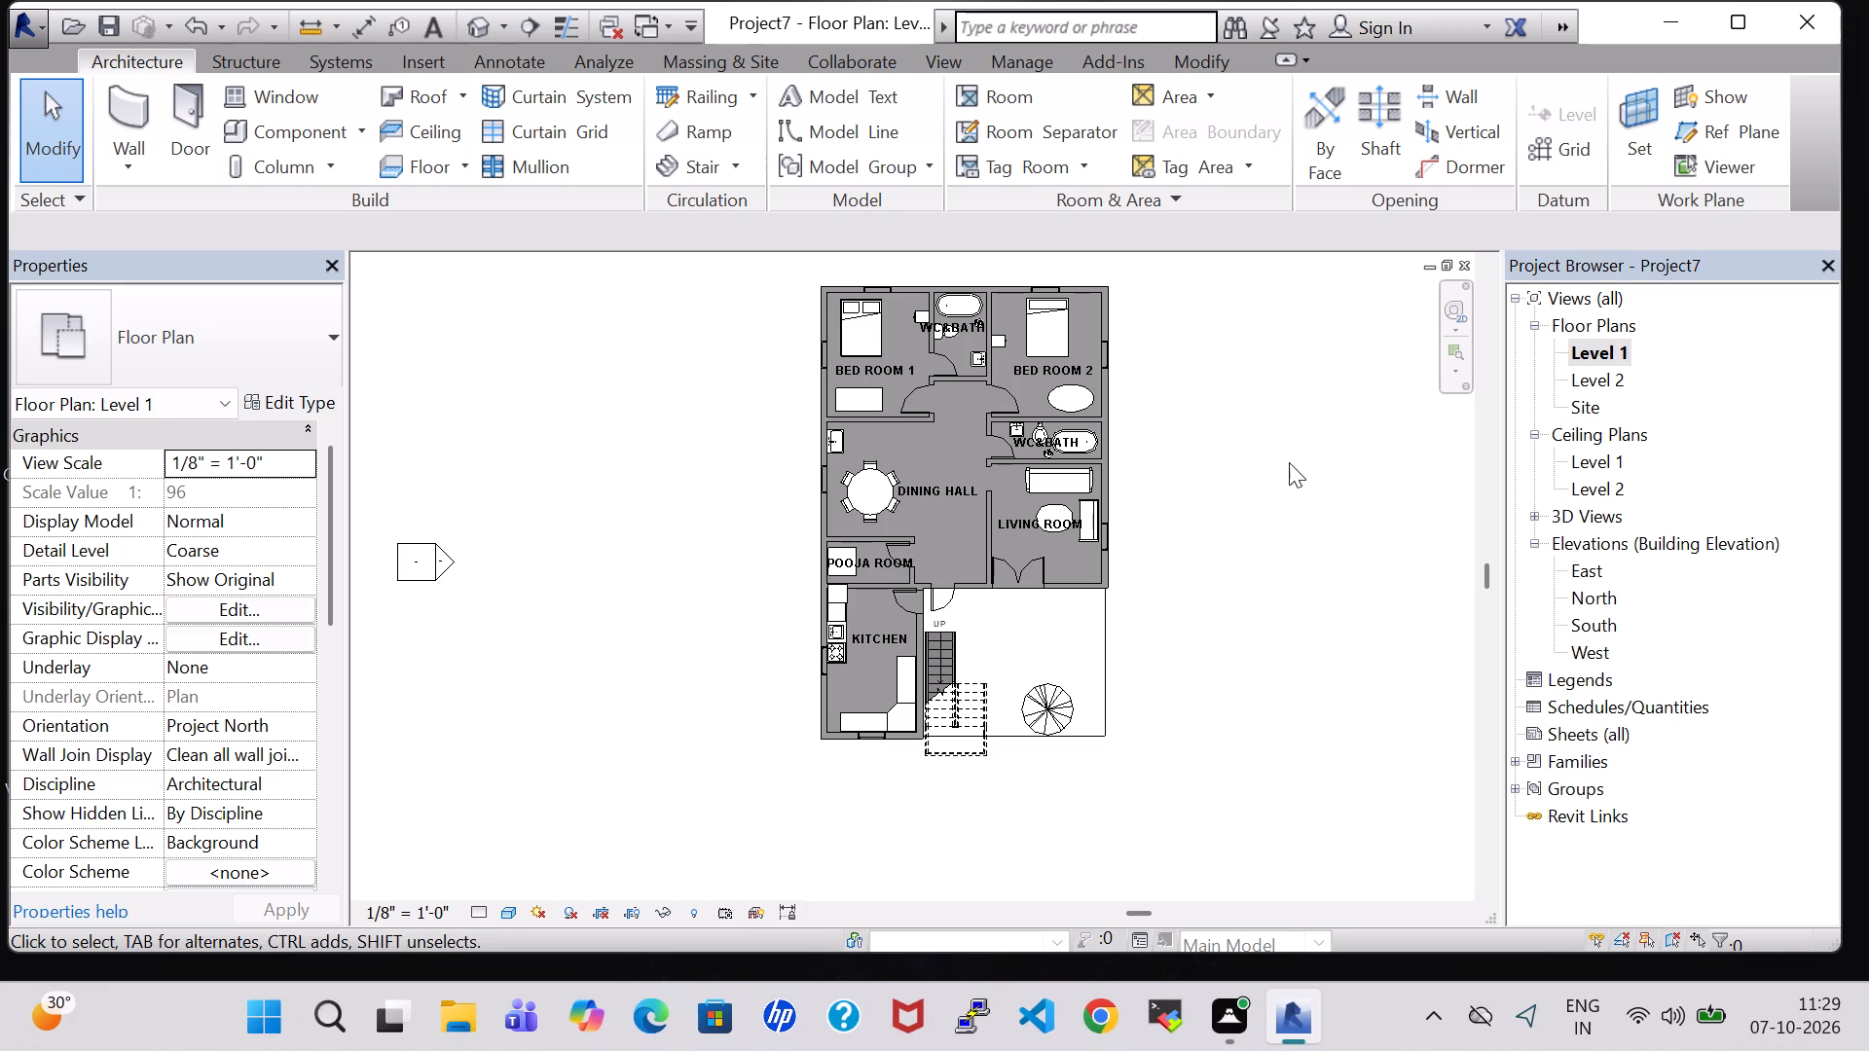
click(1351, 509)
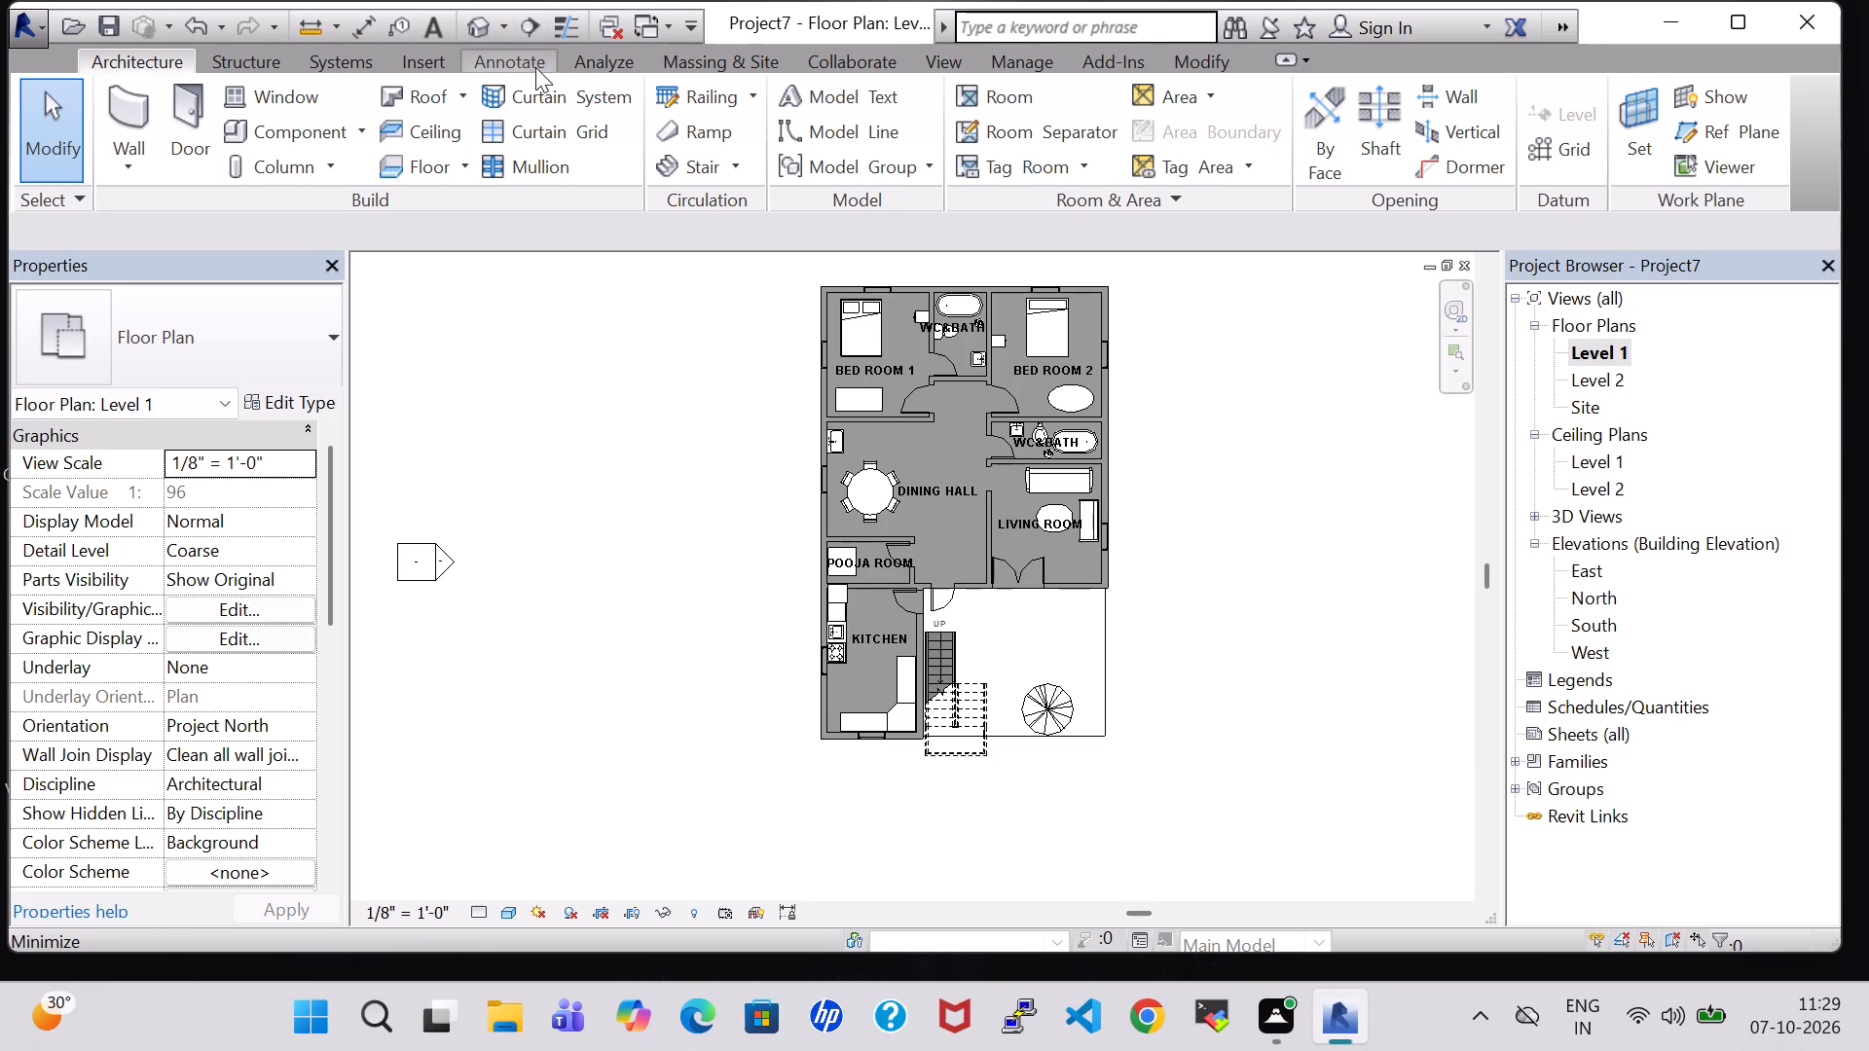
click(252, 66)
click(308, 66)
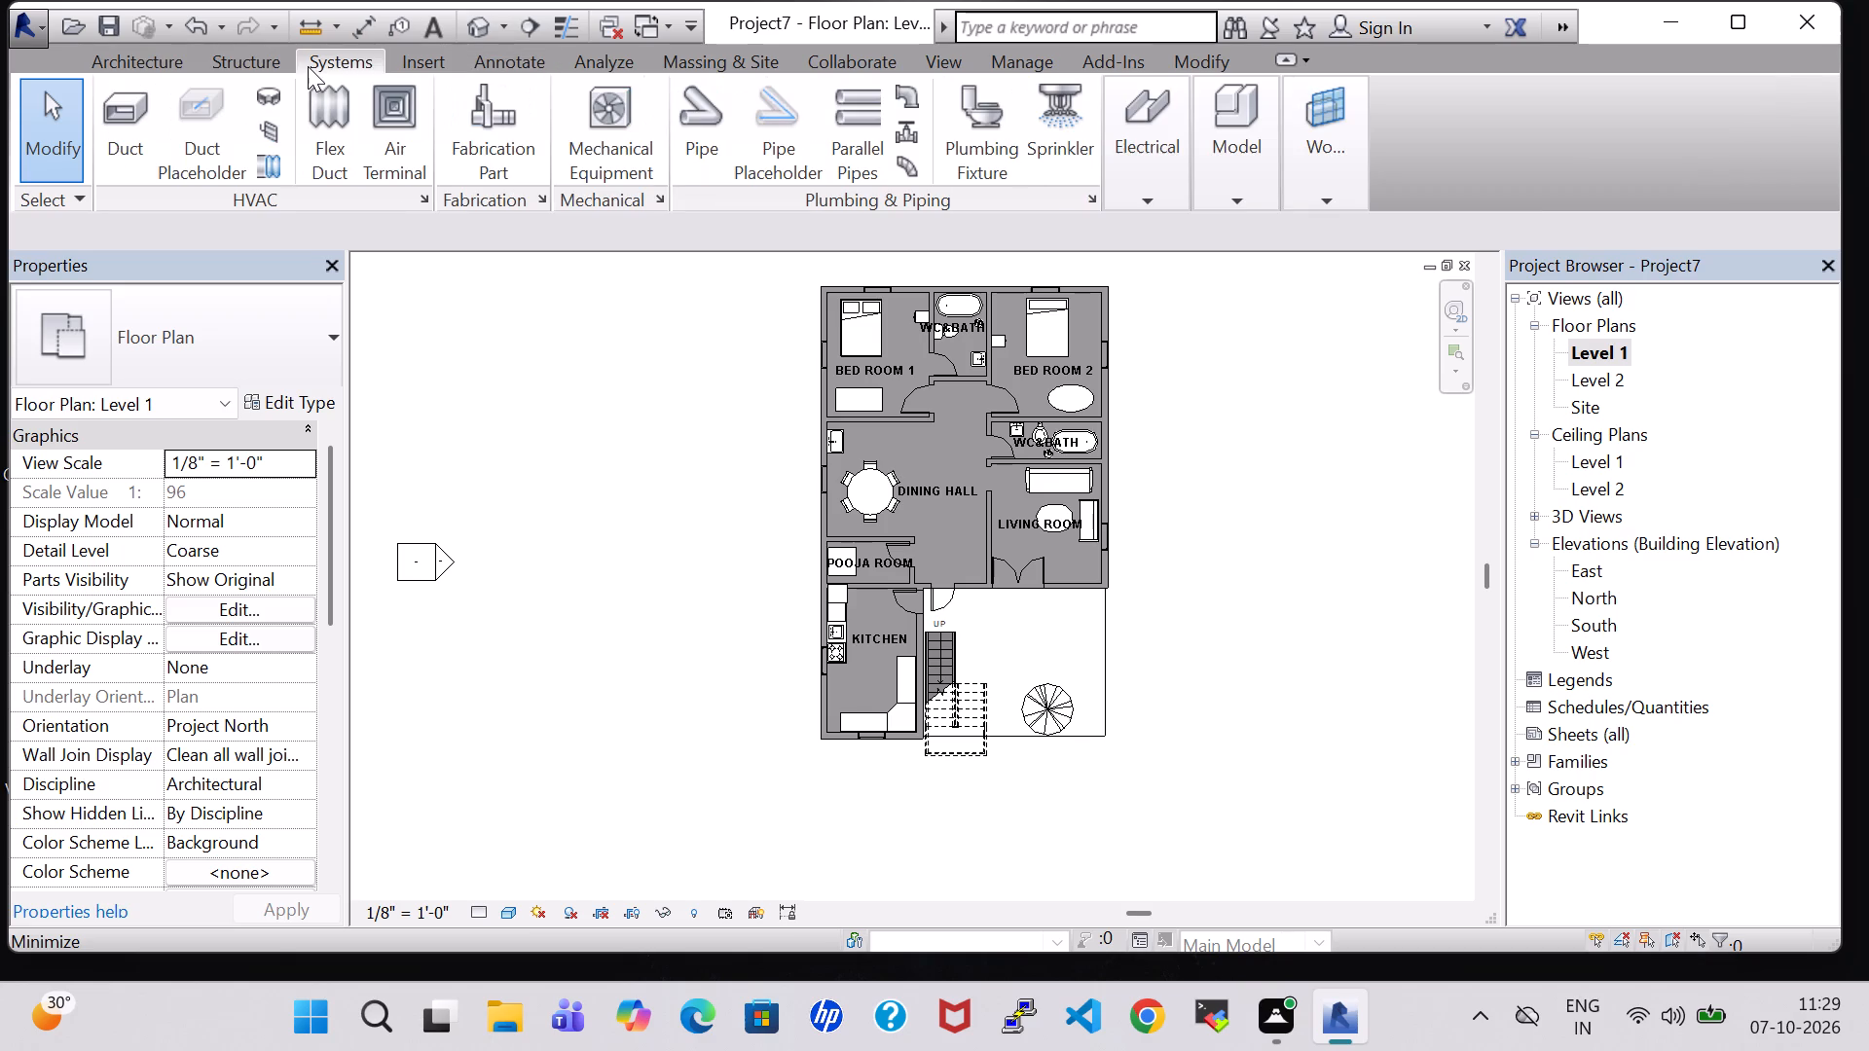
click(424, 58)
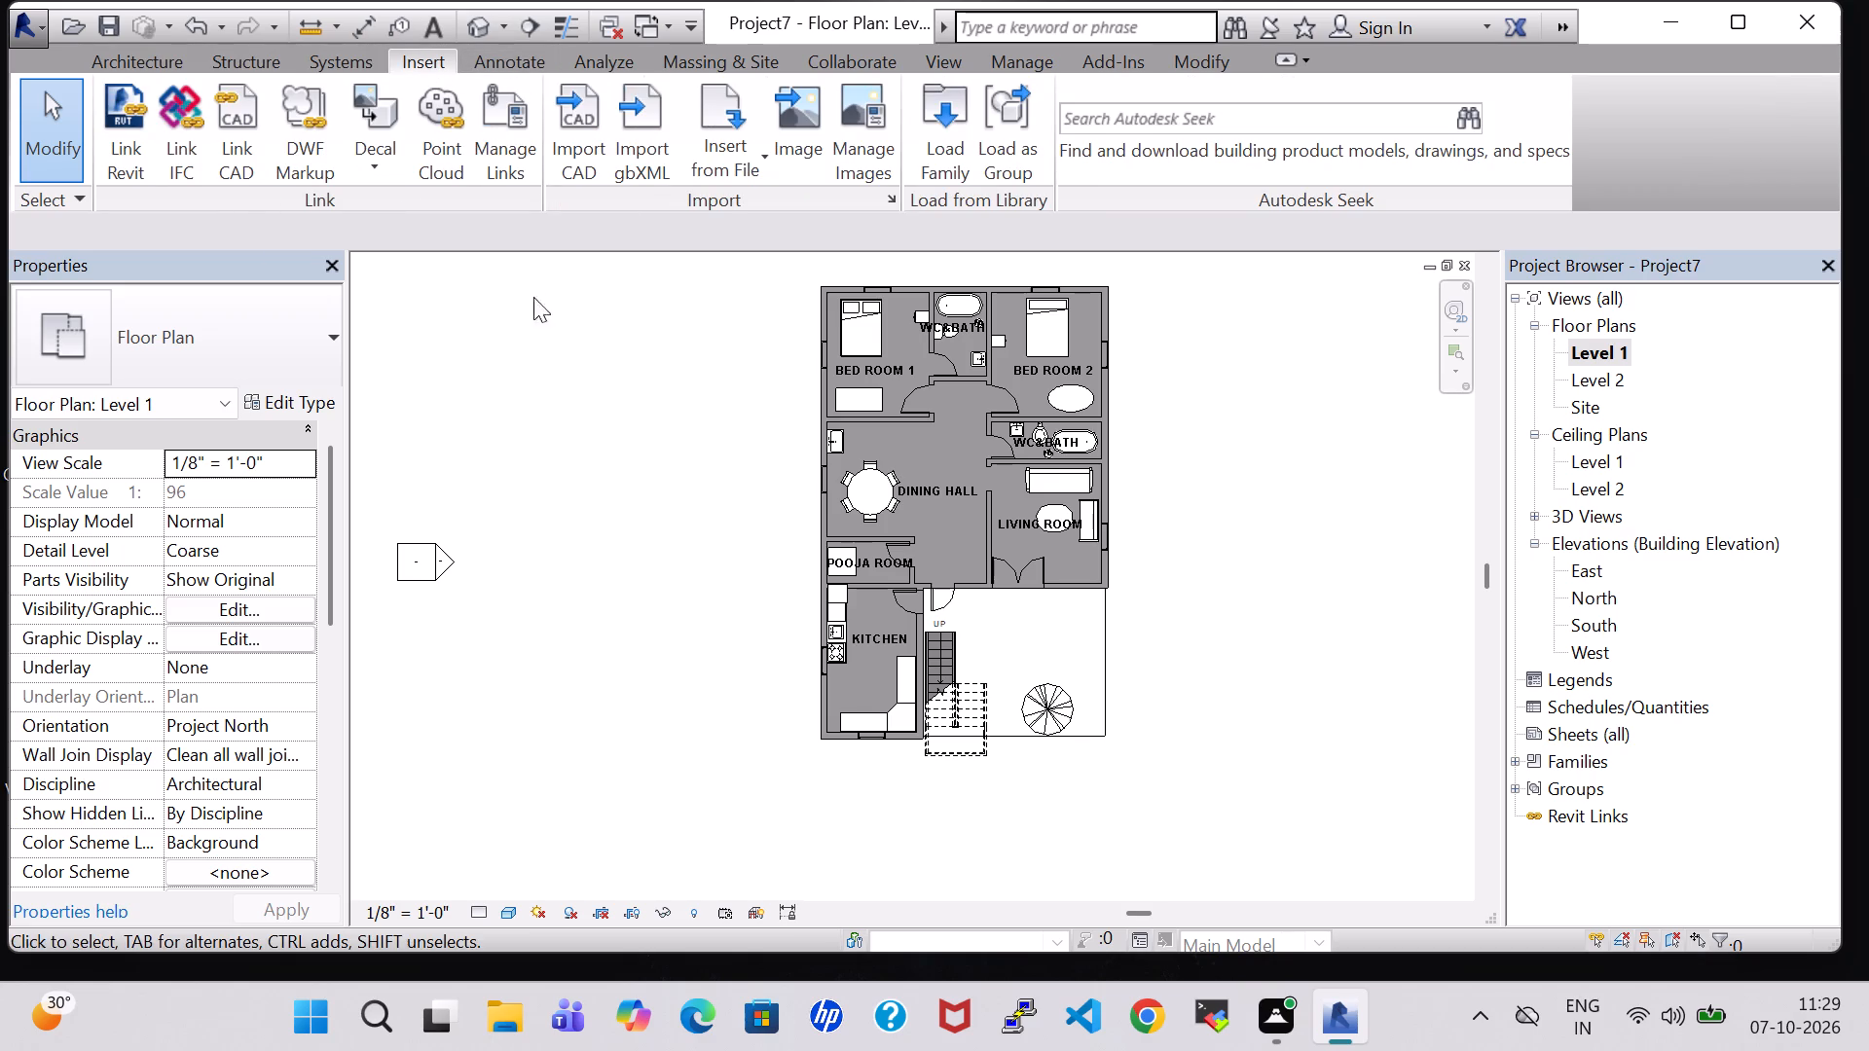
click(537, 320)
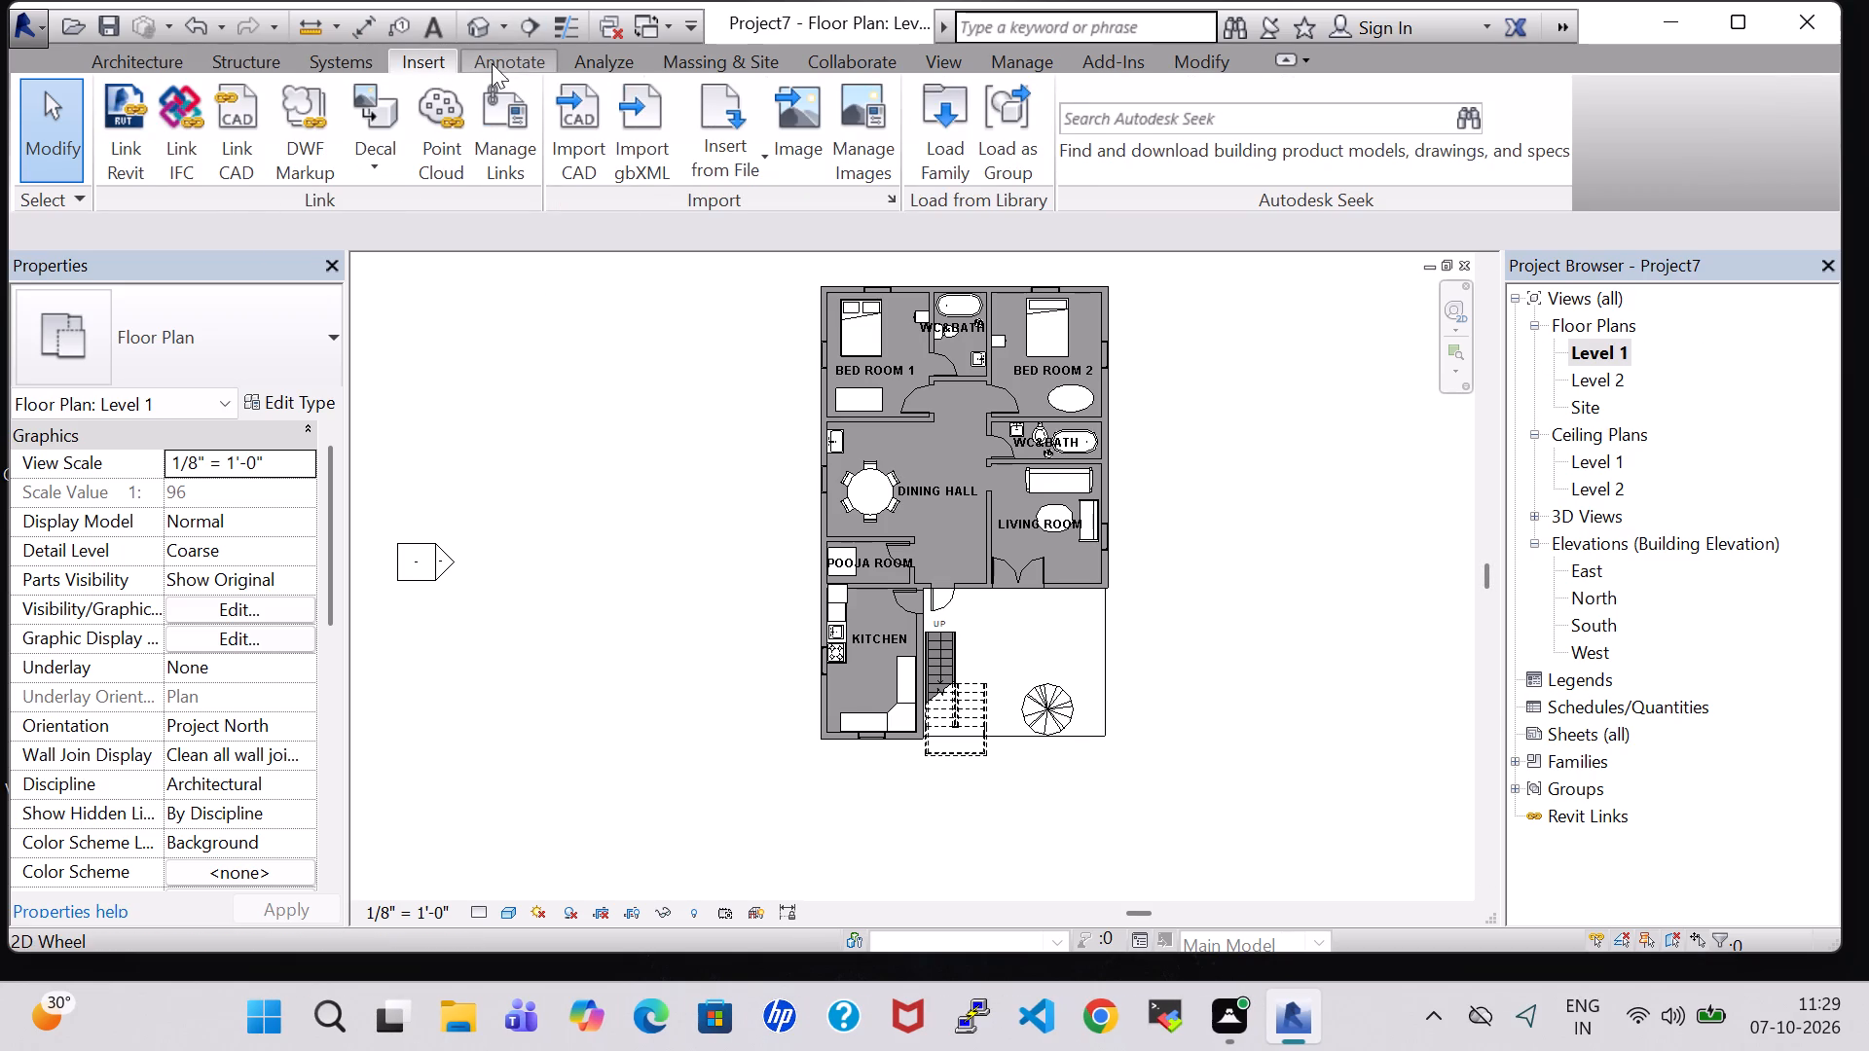
Examine the furnished house in the 3D view, from the front court and stair around to an overhead angle on the opposite side.
click(482, 12)
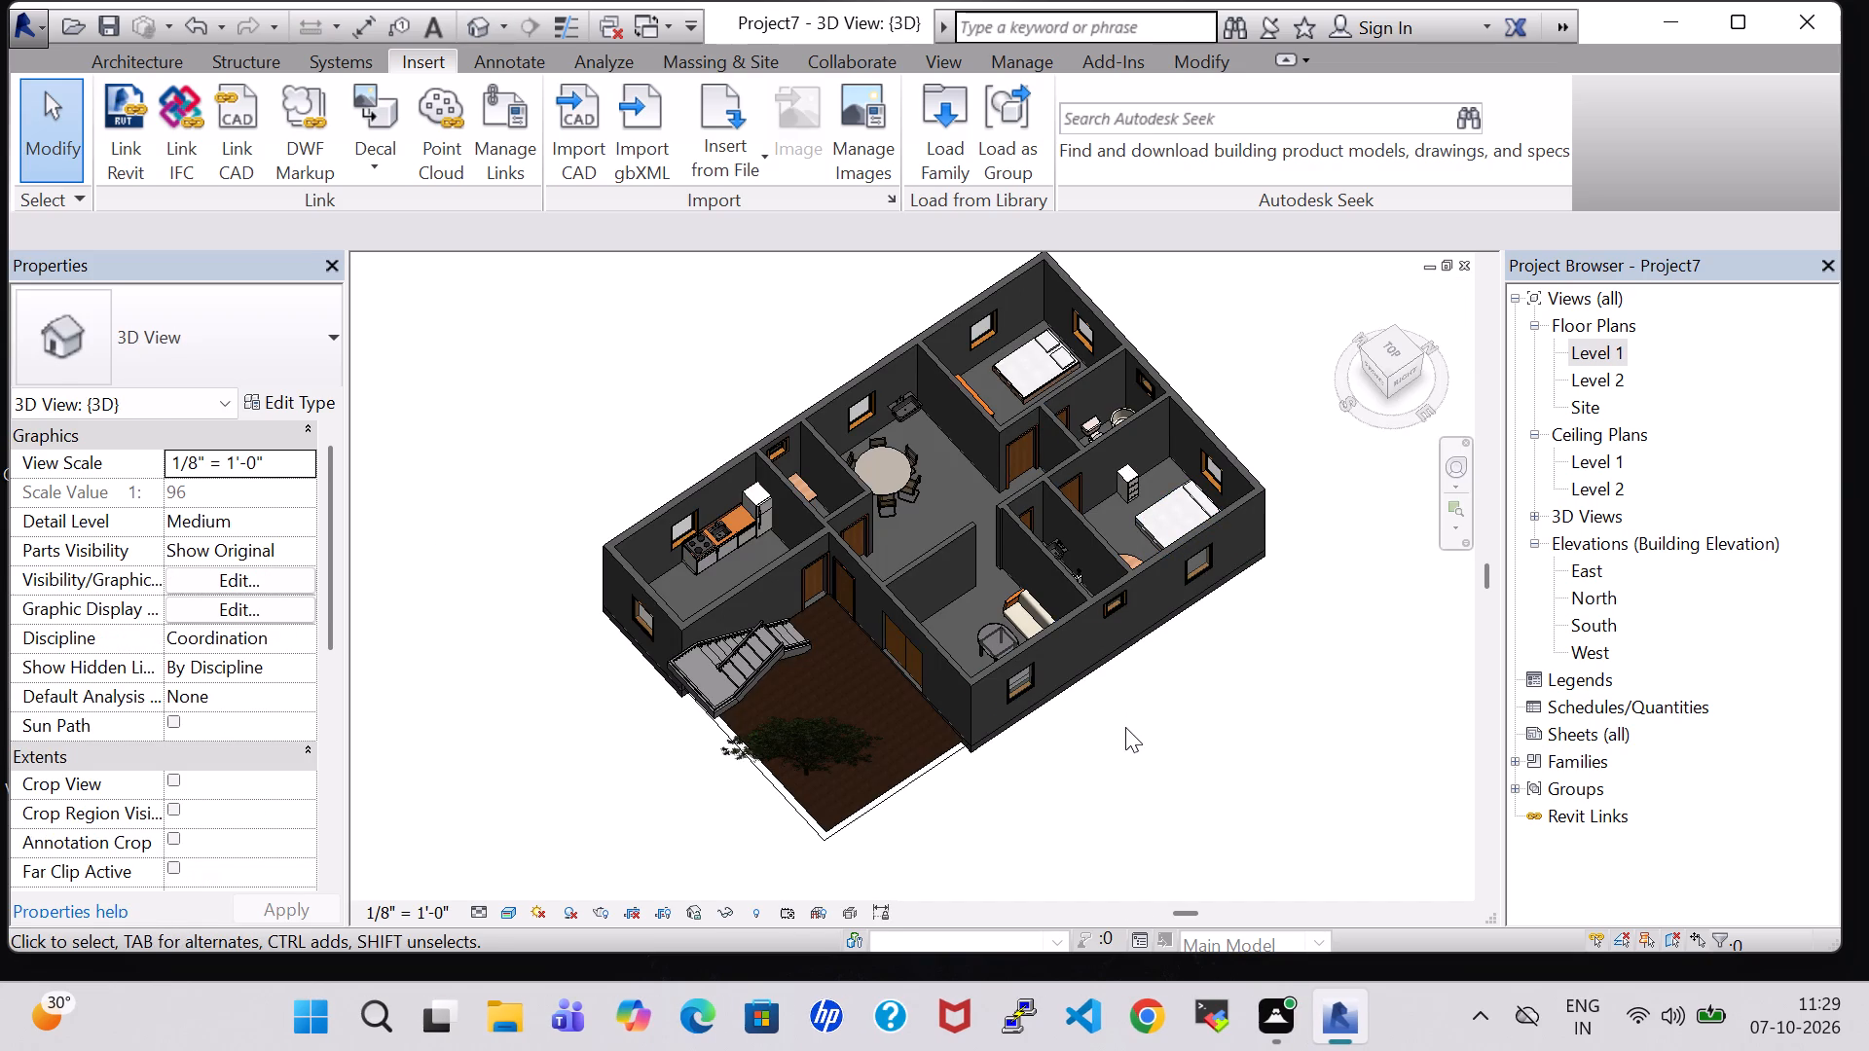
scroll(1125, 727, up, 5)
middle_drag(606, 713, 621, 713)
scroll(612, 713, up, 1)
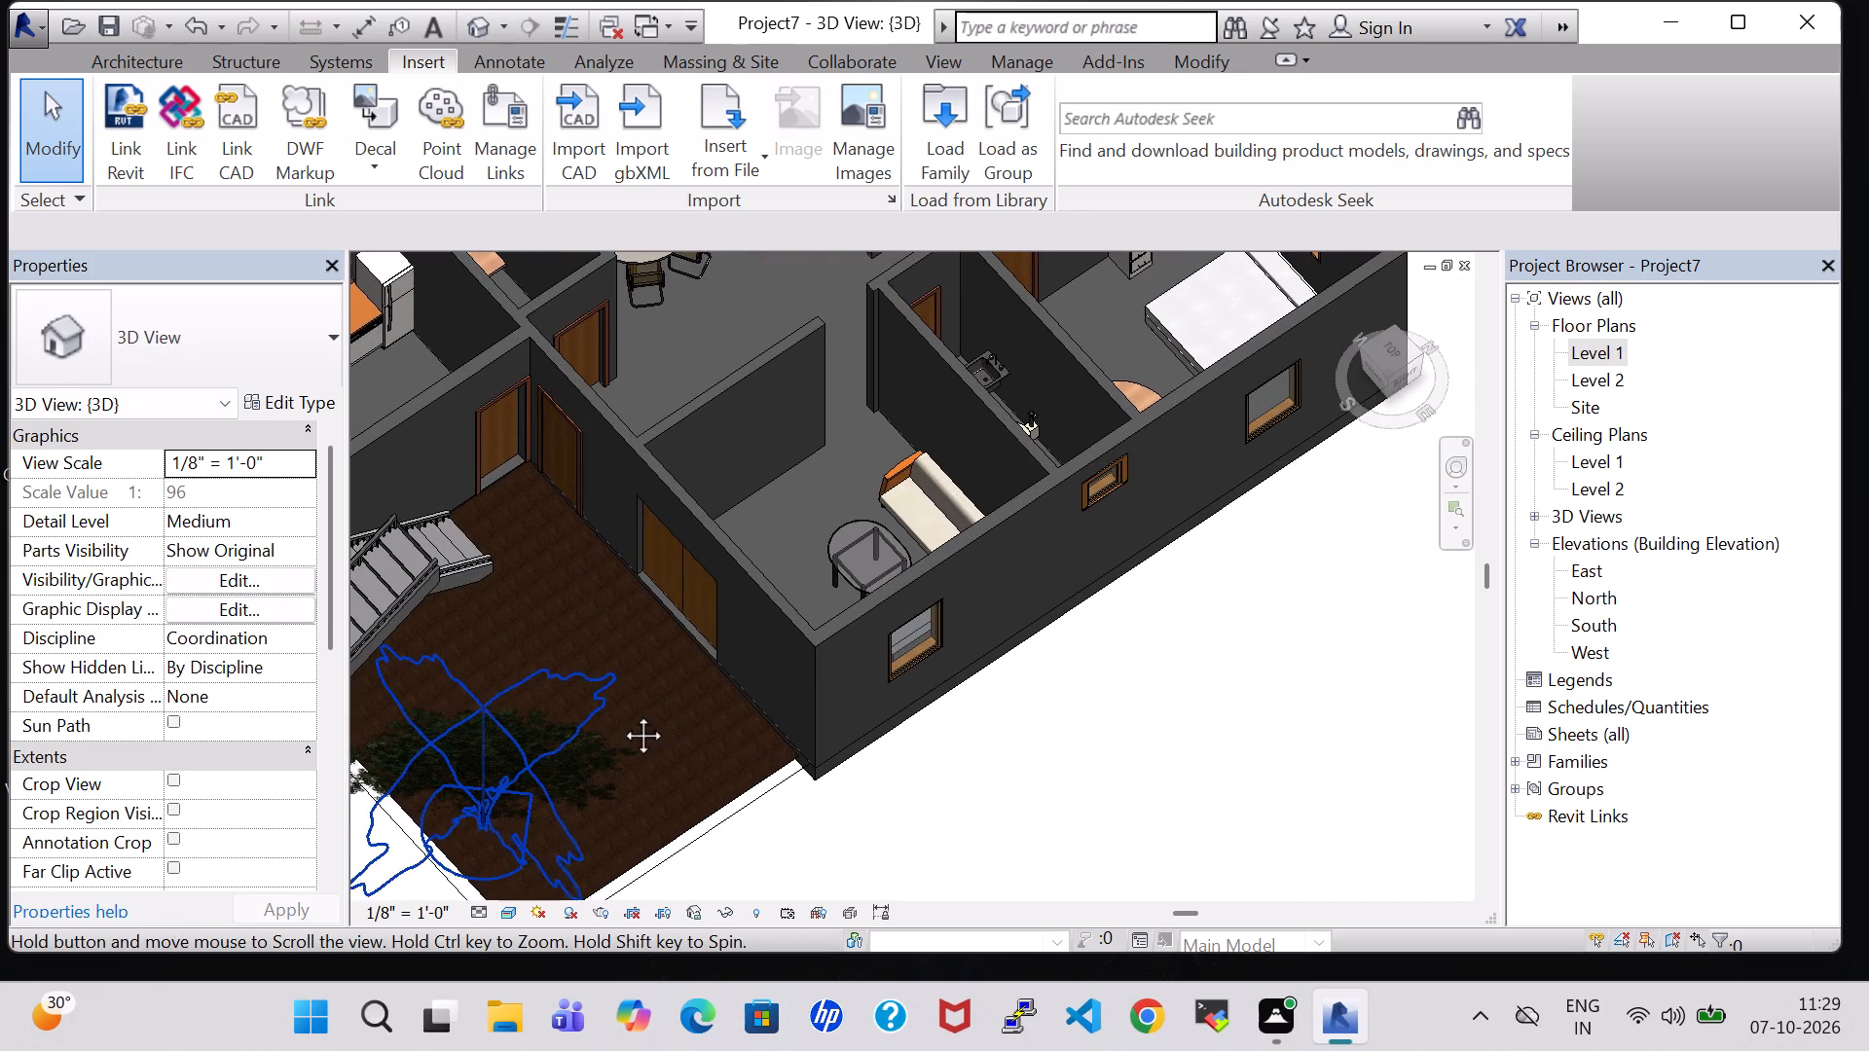
middle_drag(621, 713, 669, 711)
scroll(1159, 690, down, 3)
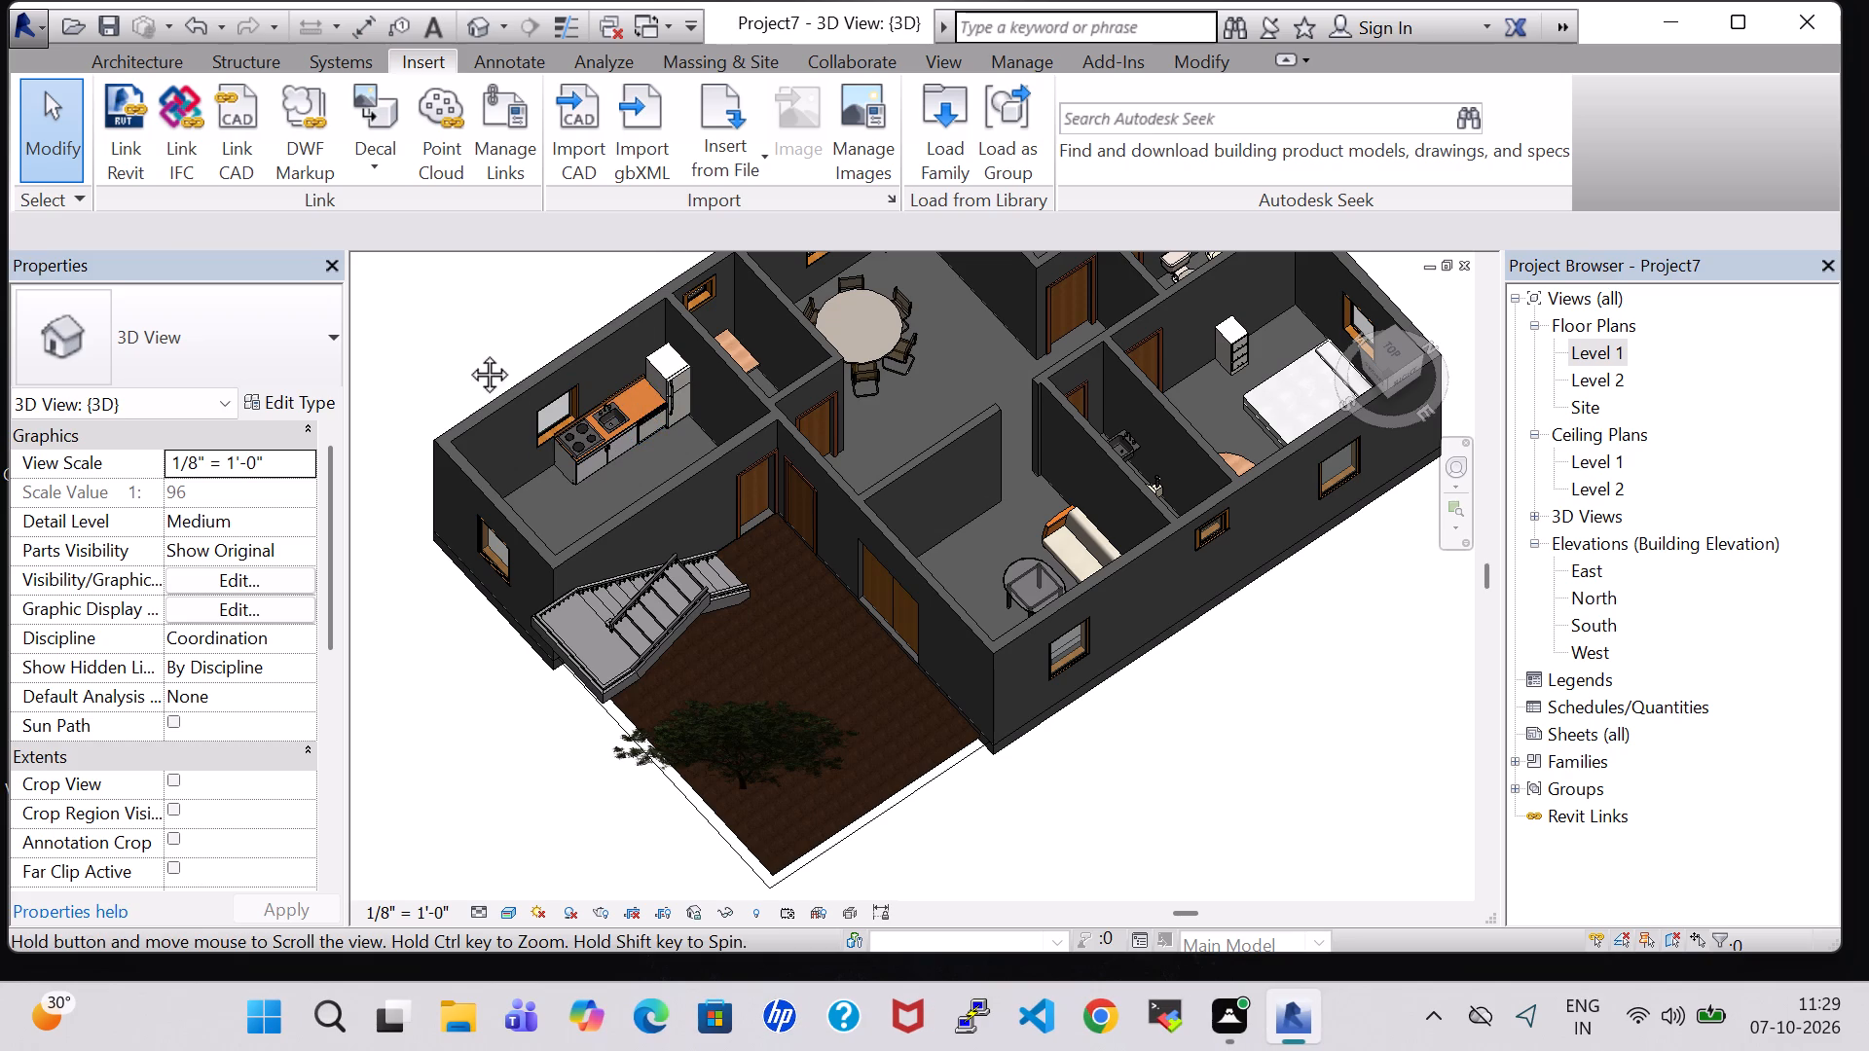
scroll(572, 361, down, 1)
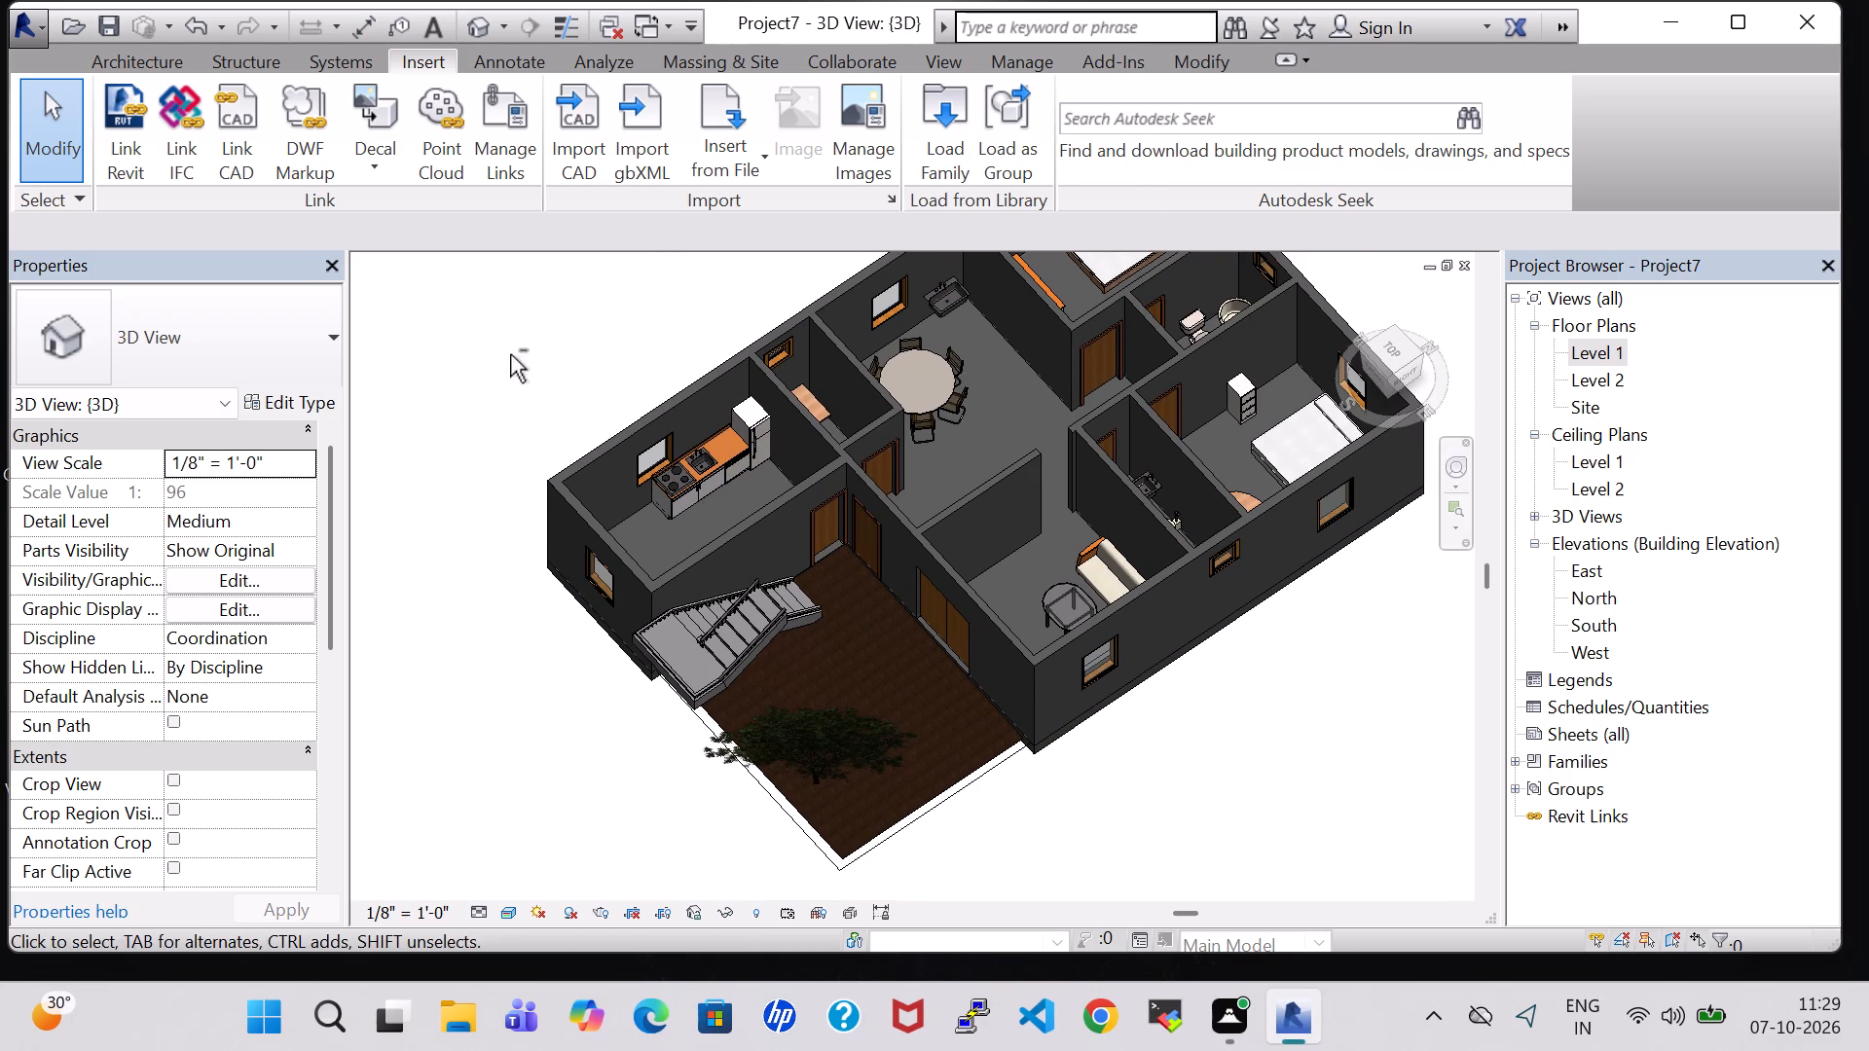
shift+middle_drag(510, 354, 958, 469)
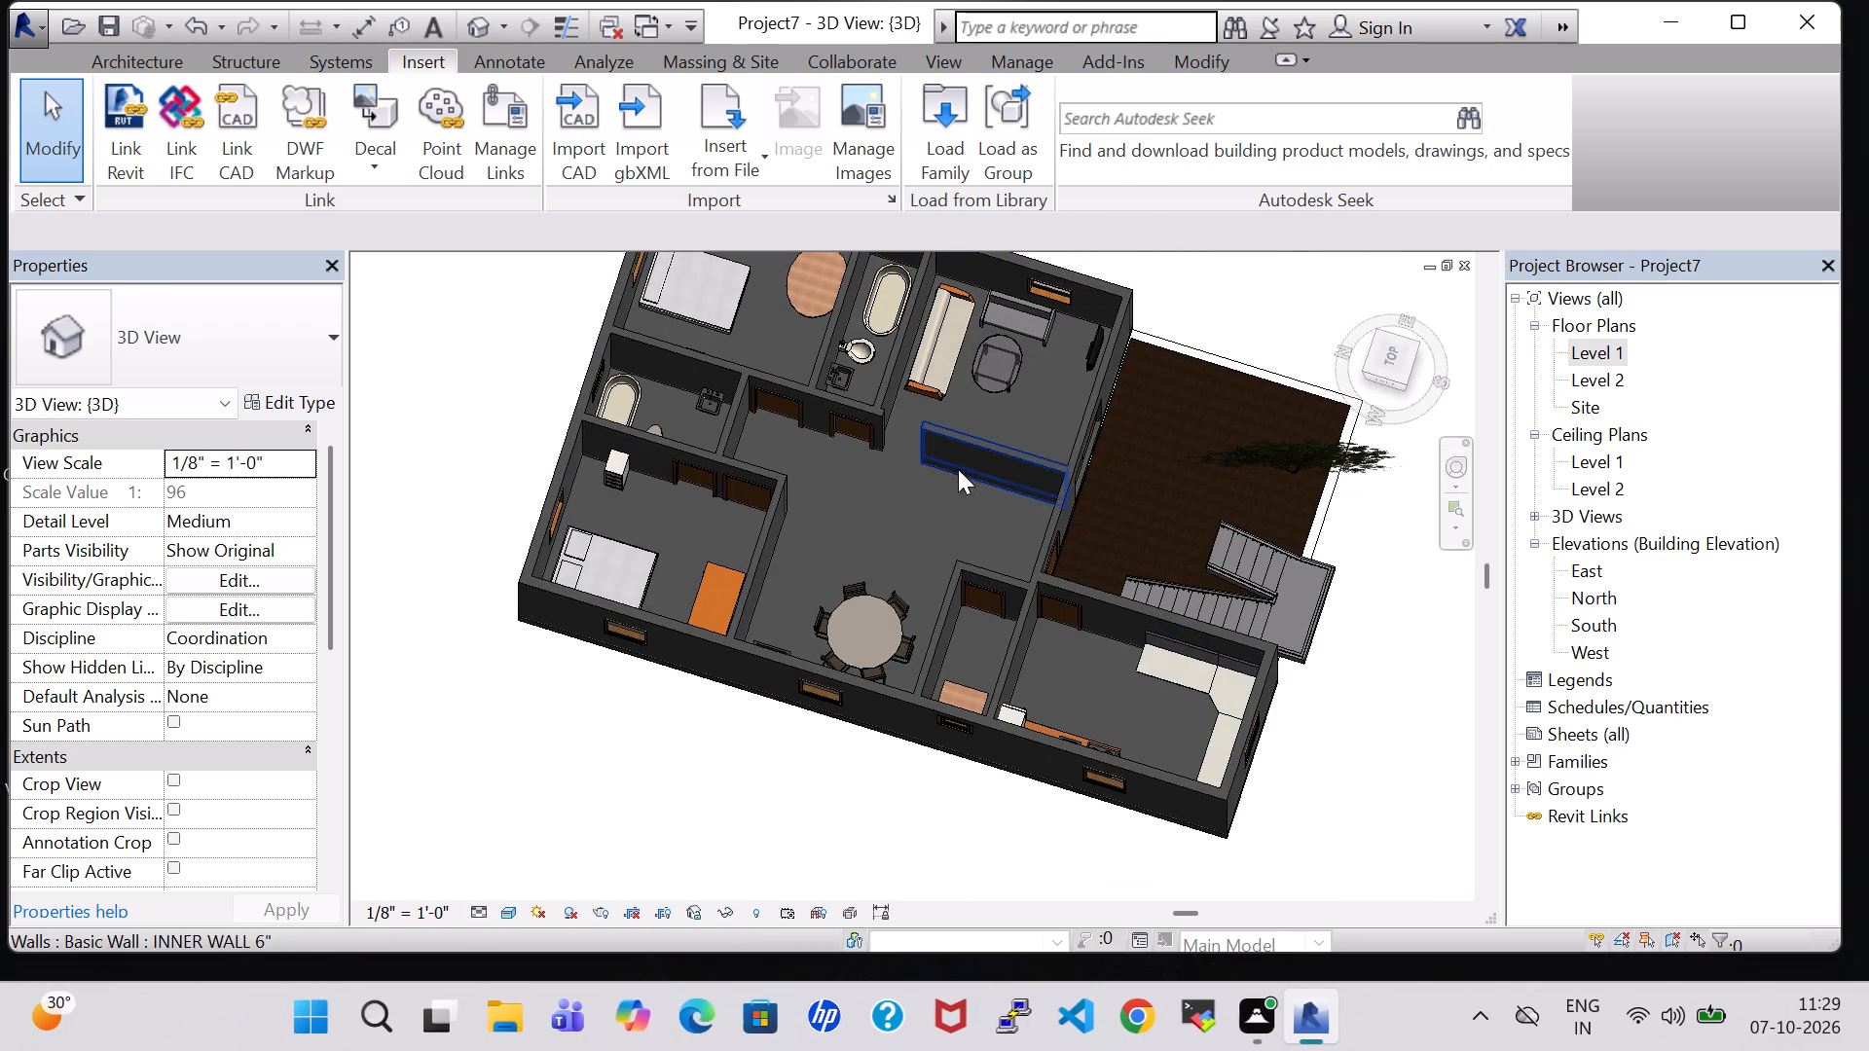
Nudge the round dining table with chairs slightly upward in the dining hall in the Level 1 floor plan.
double_click(1592, 363)
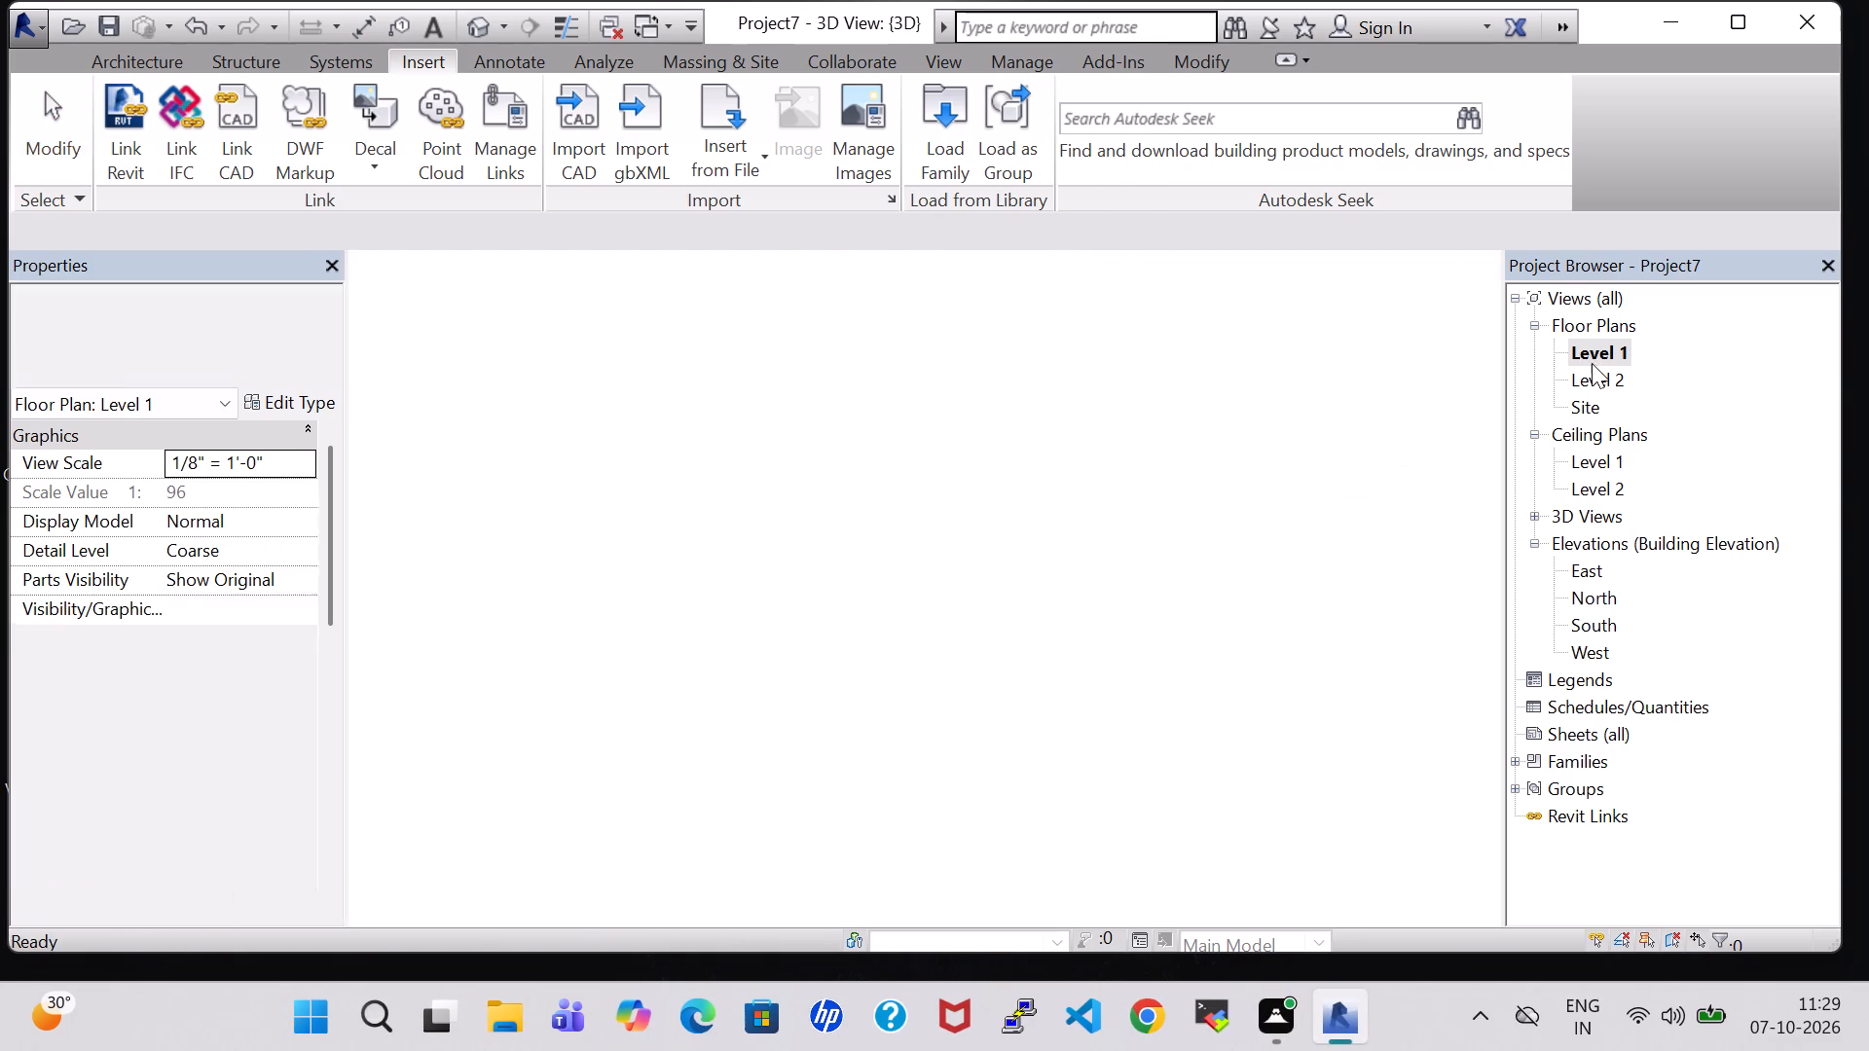
scroll(924, 558, up, 7)
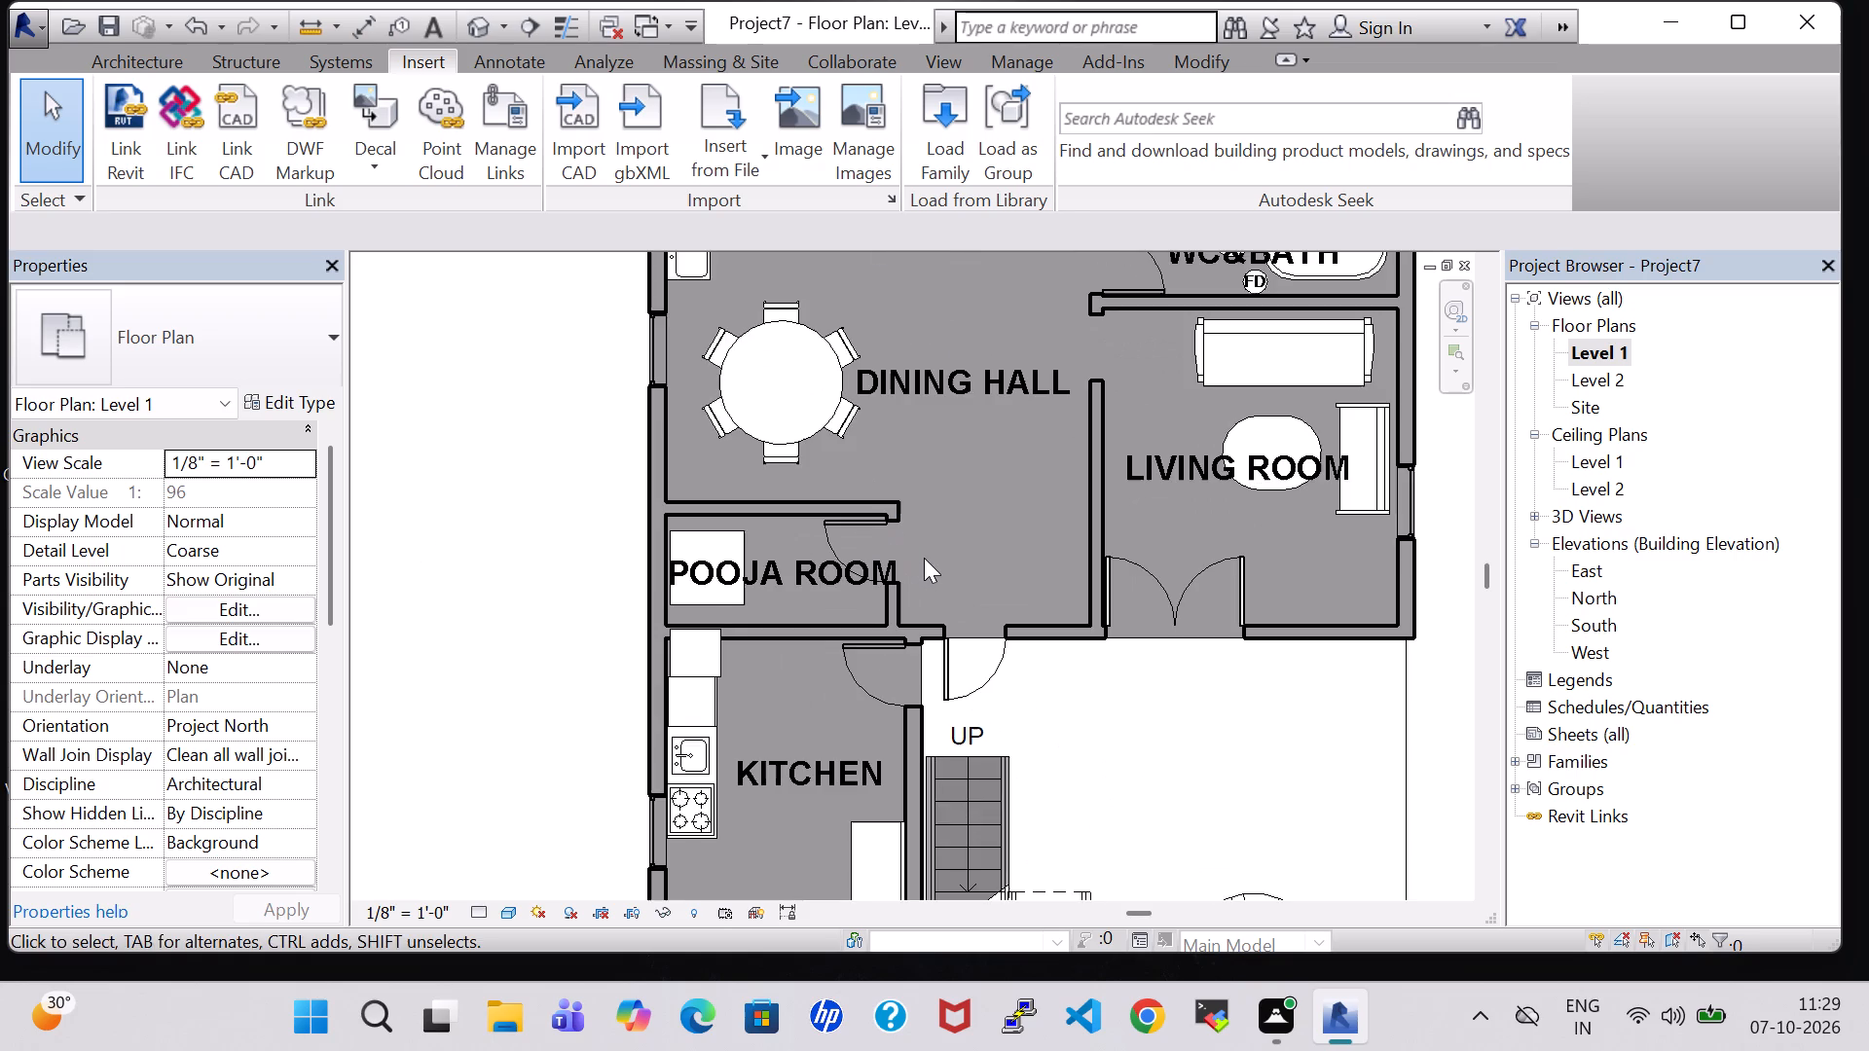
click(783, 400)
key(Up)
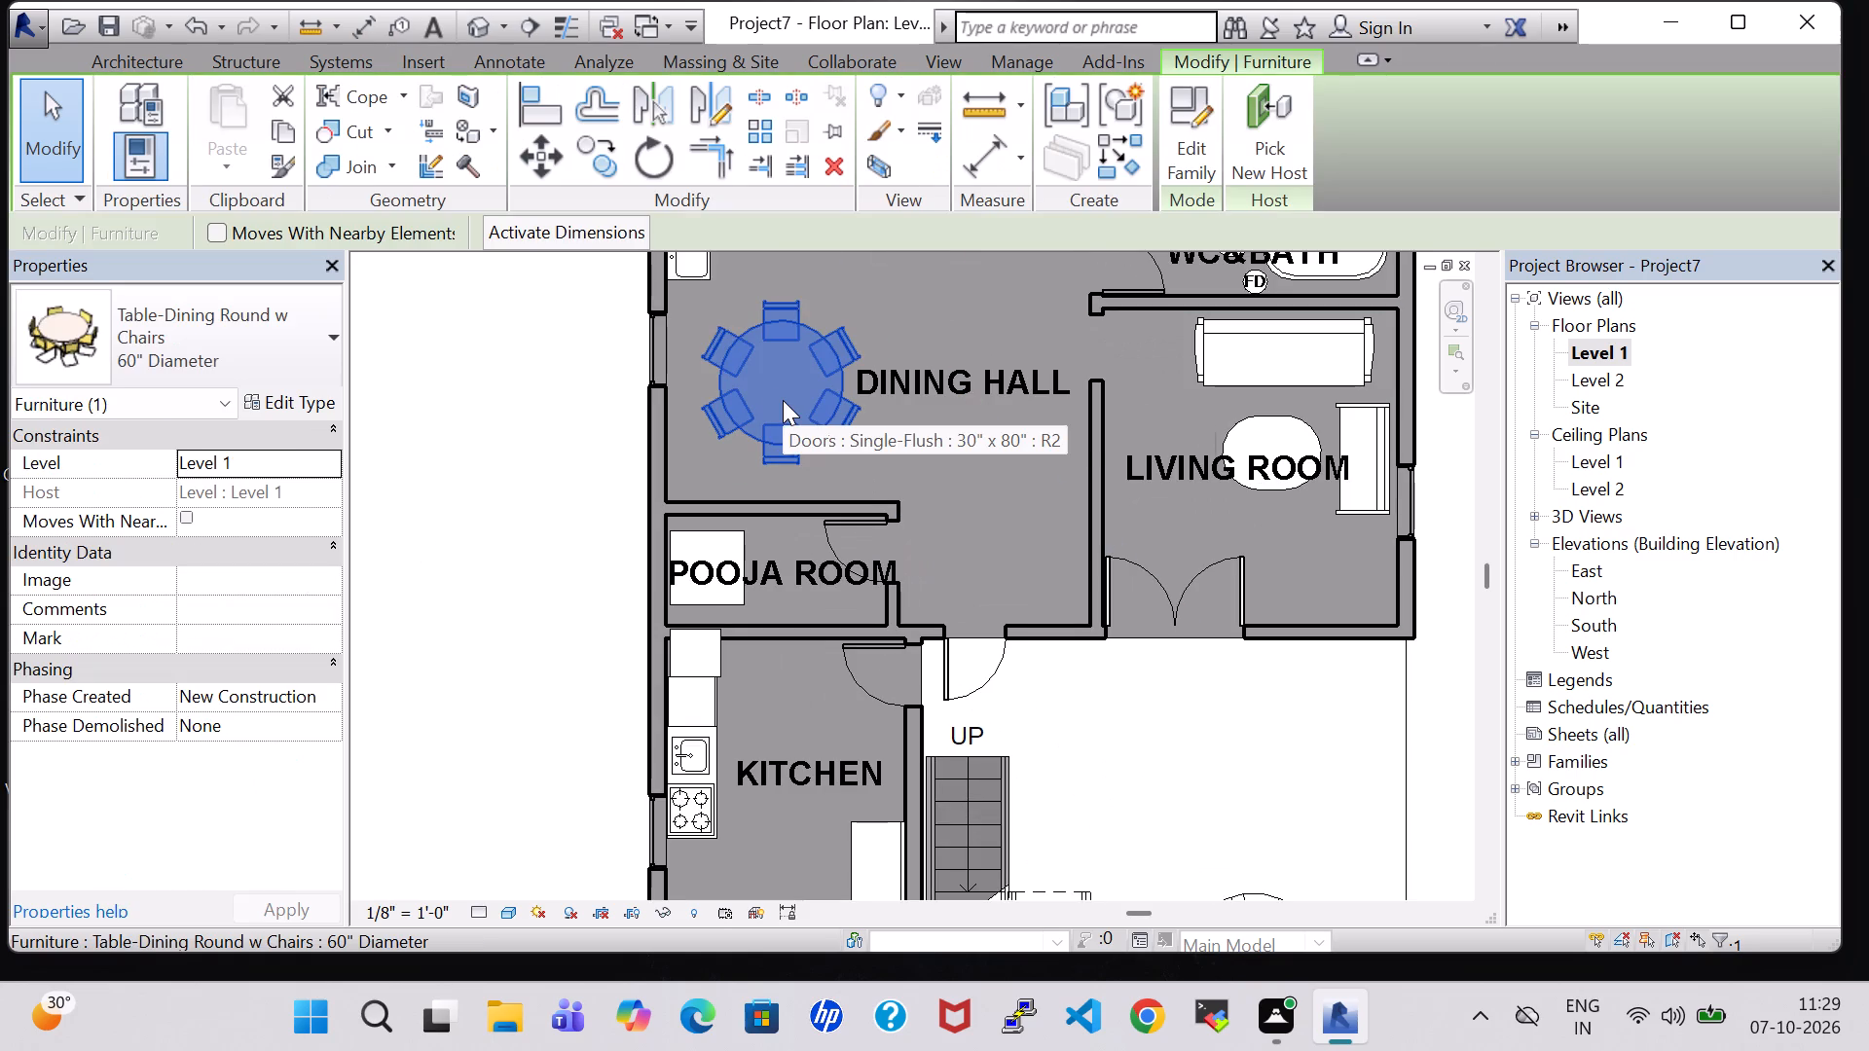
key(Up)
key(Up)
key(Down)
key(Down)
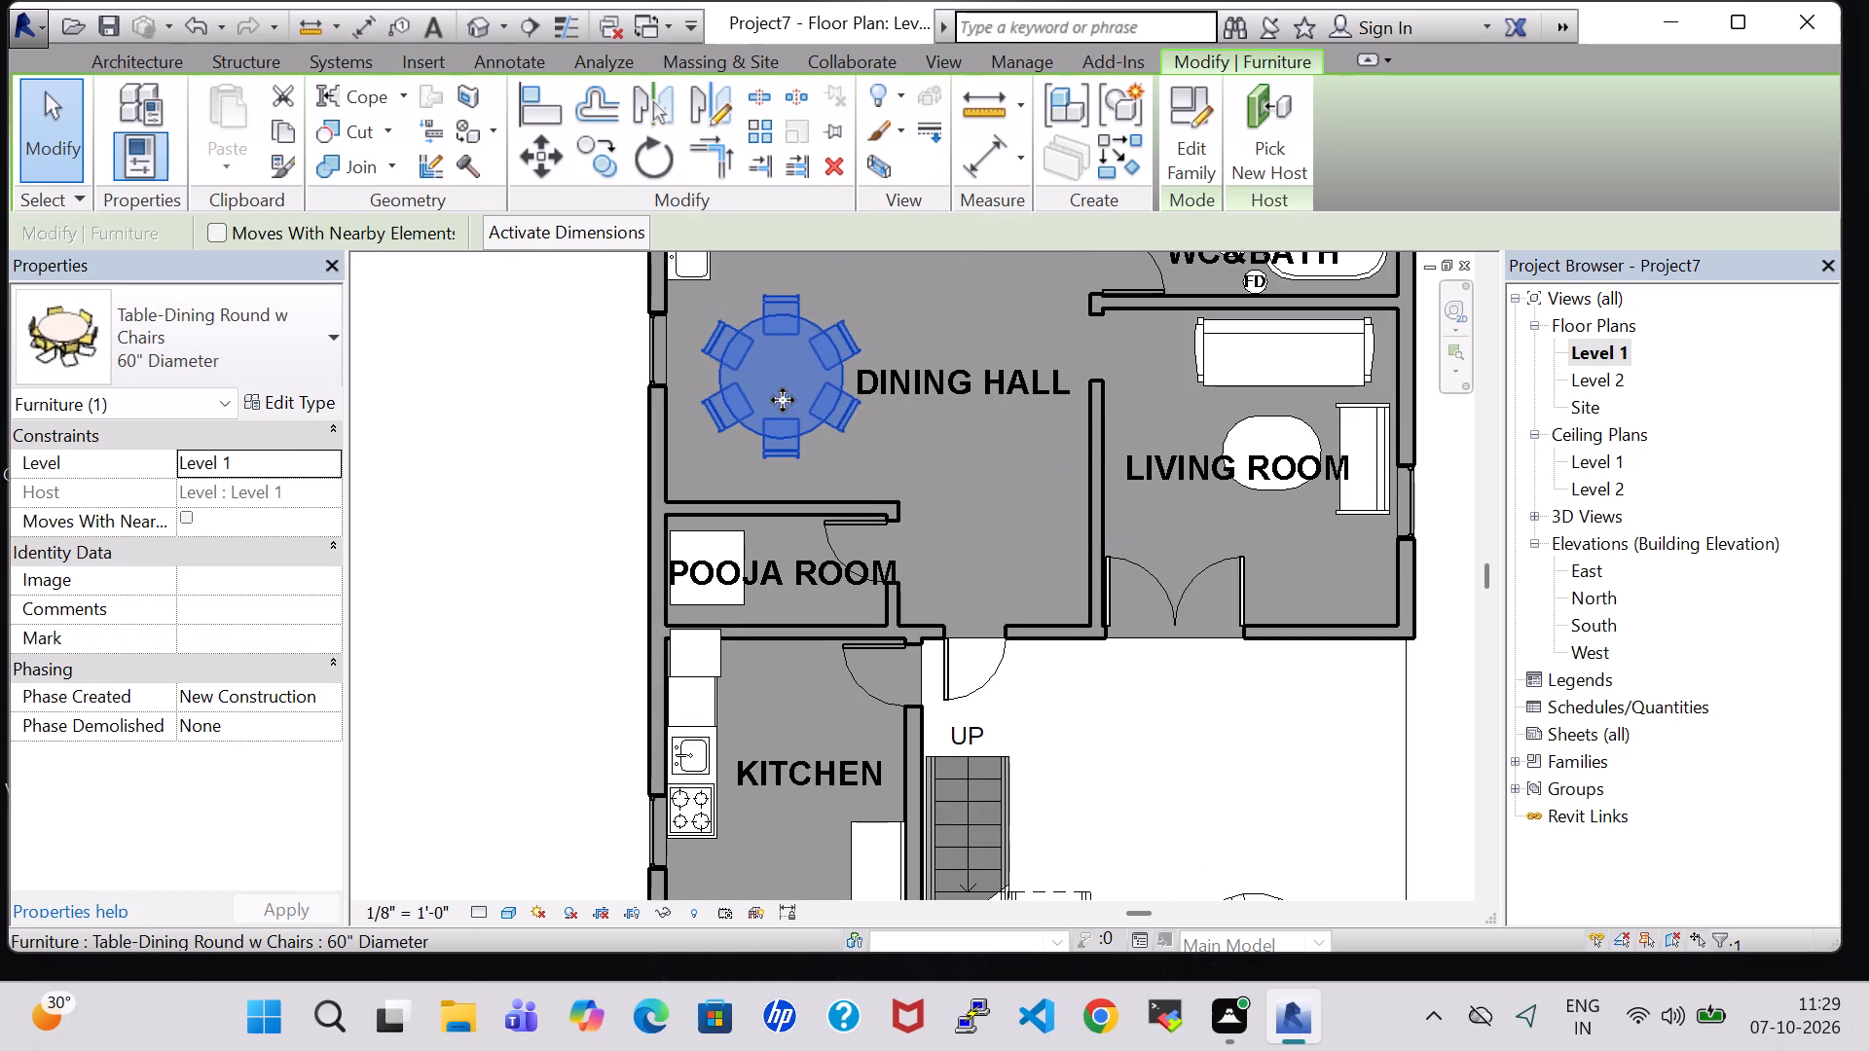
click(402, 520)
scroll(458, 513, down, 5)
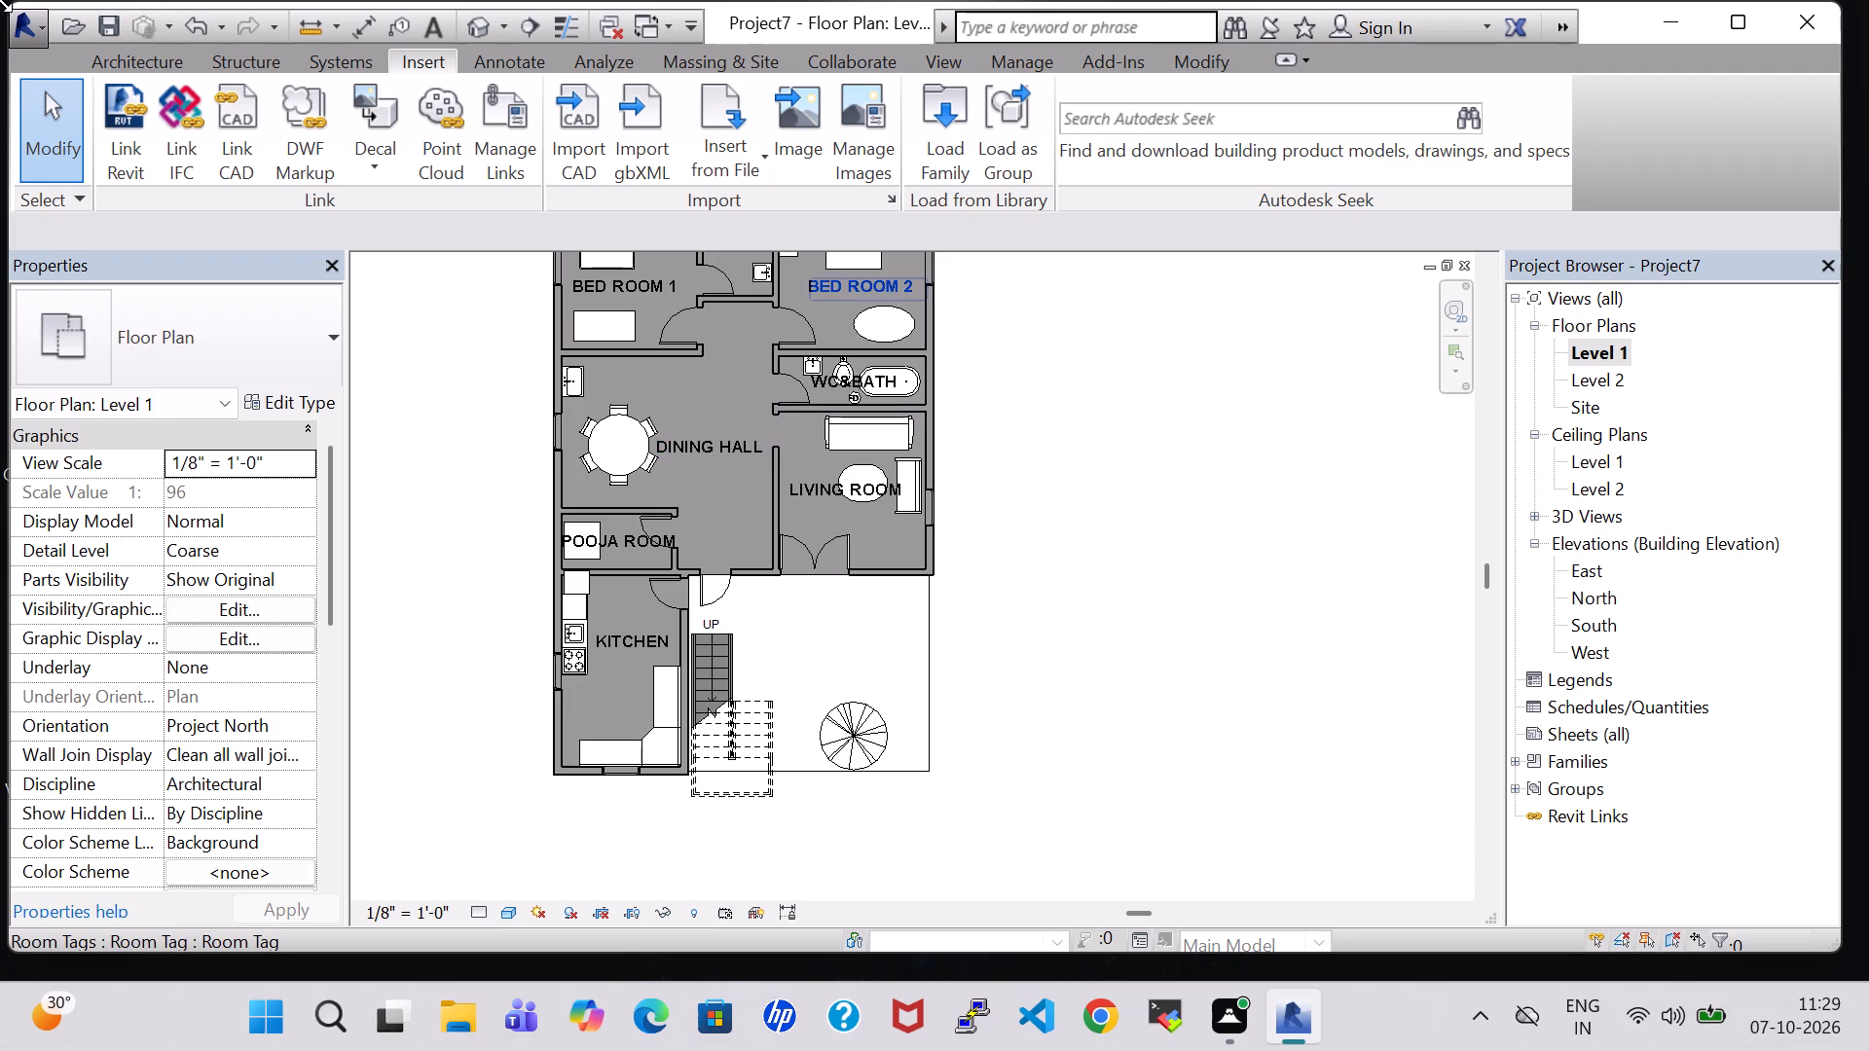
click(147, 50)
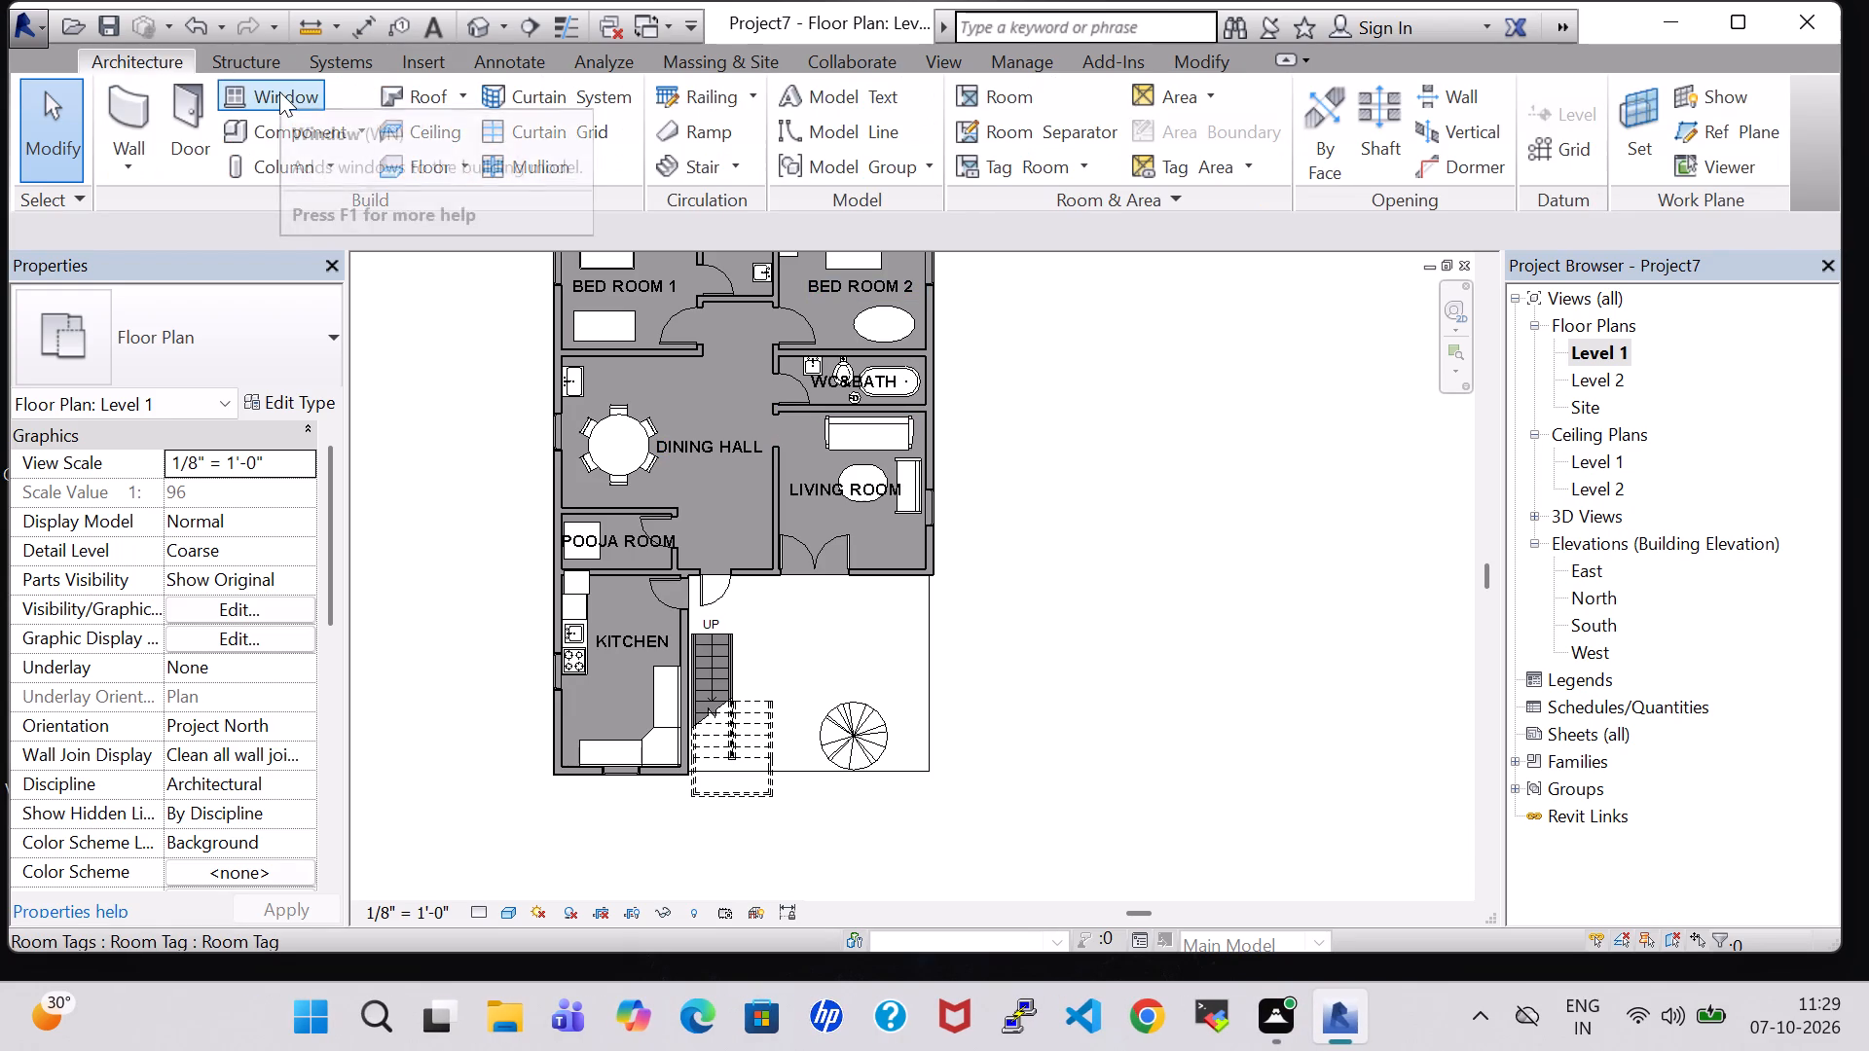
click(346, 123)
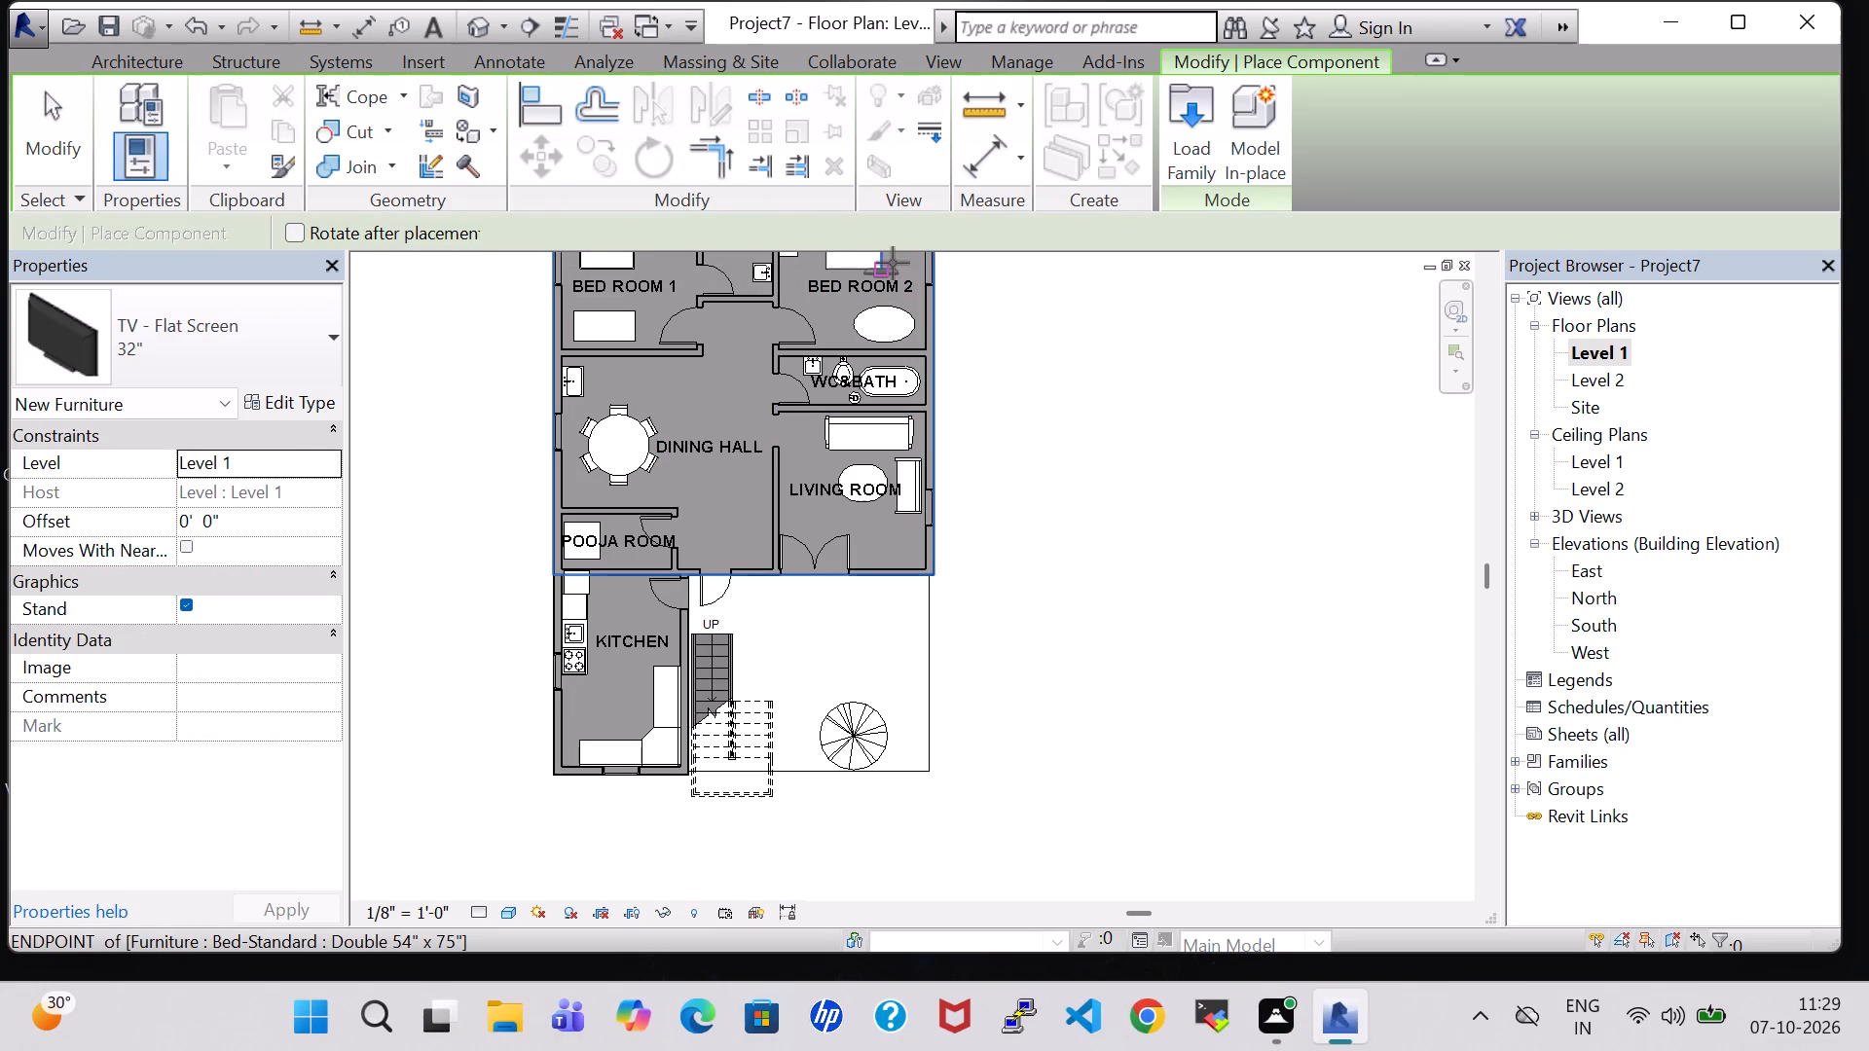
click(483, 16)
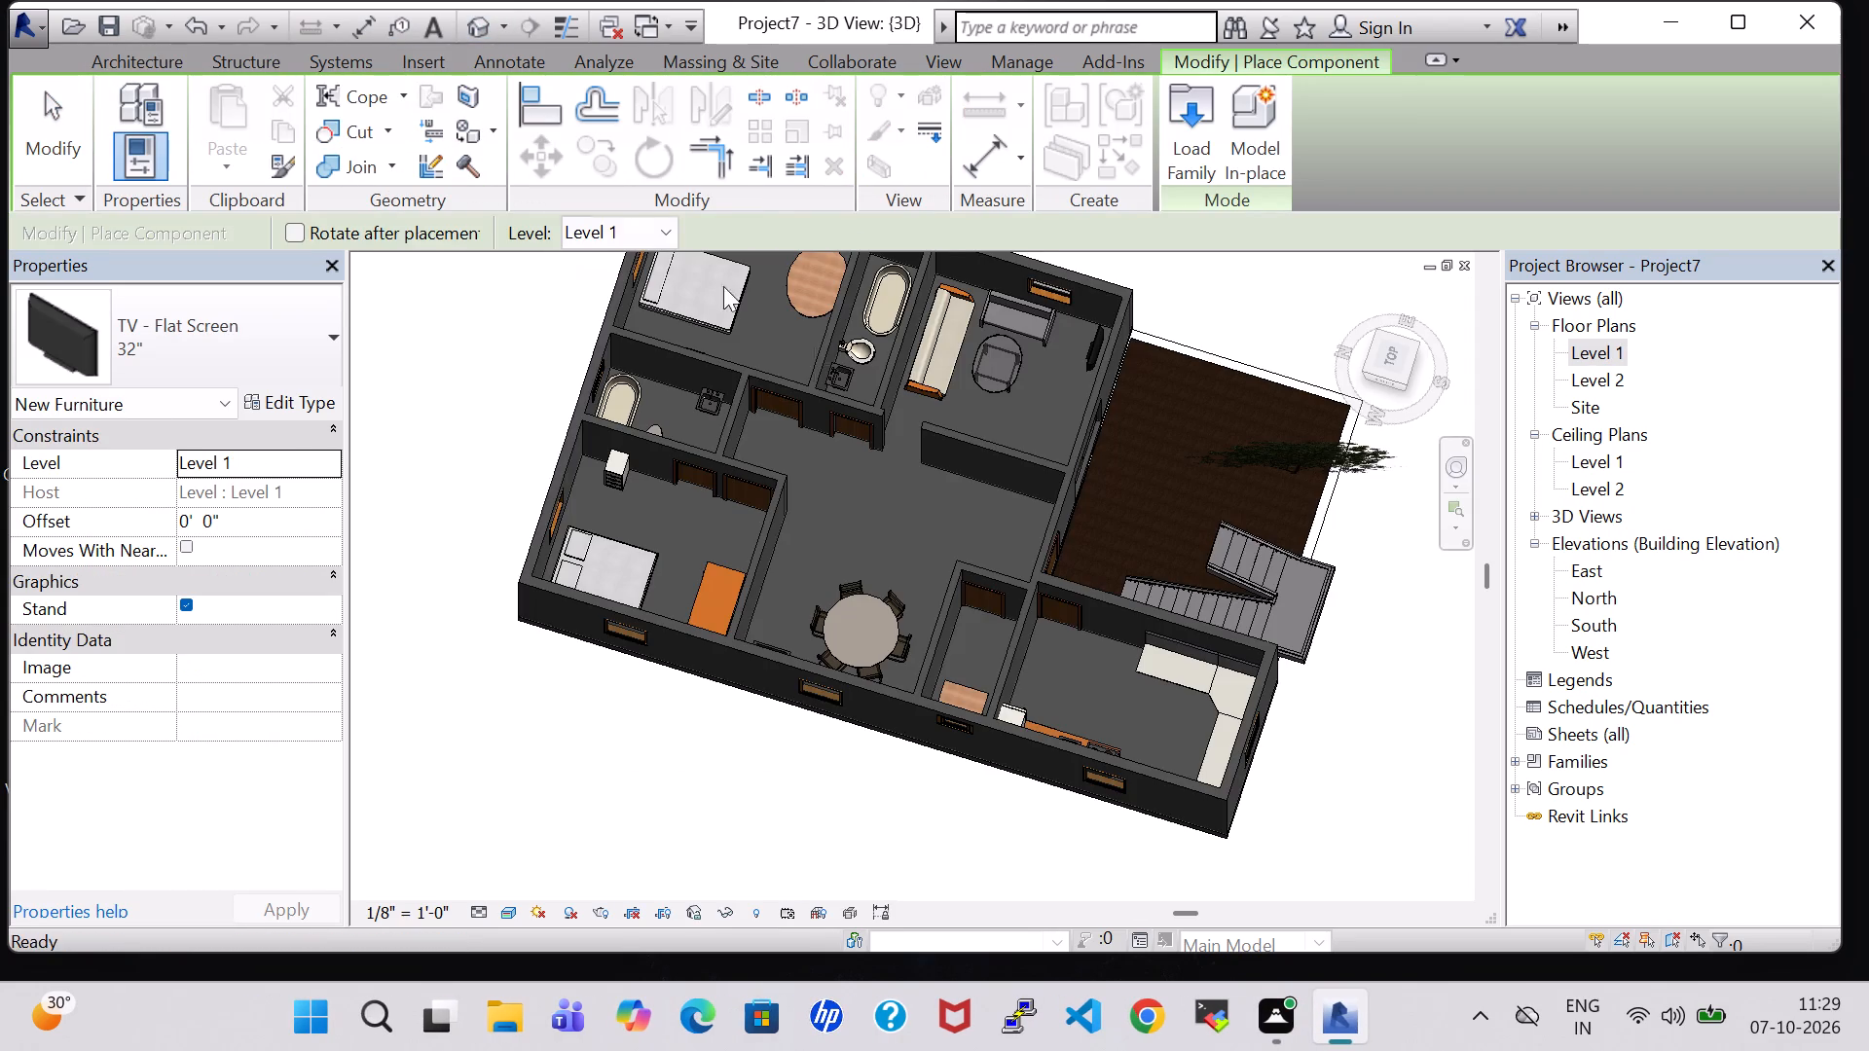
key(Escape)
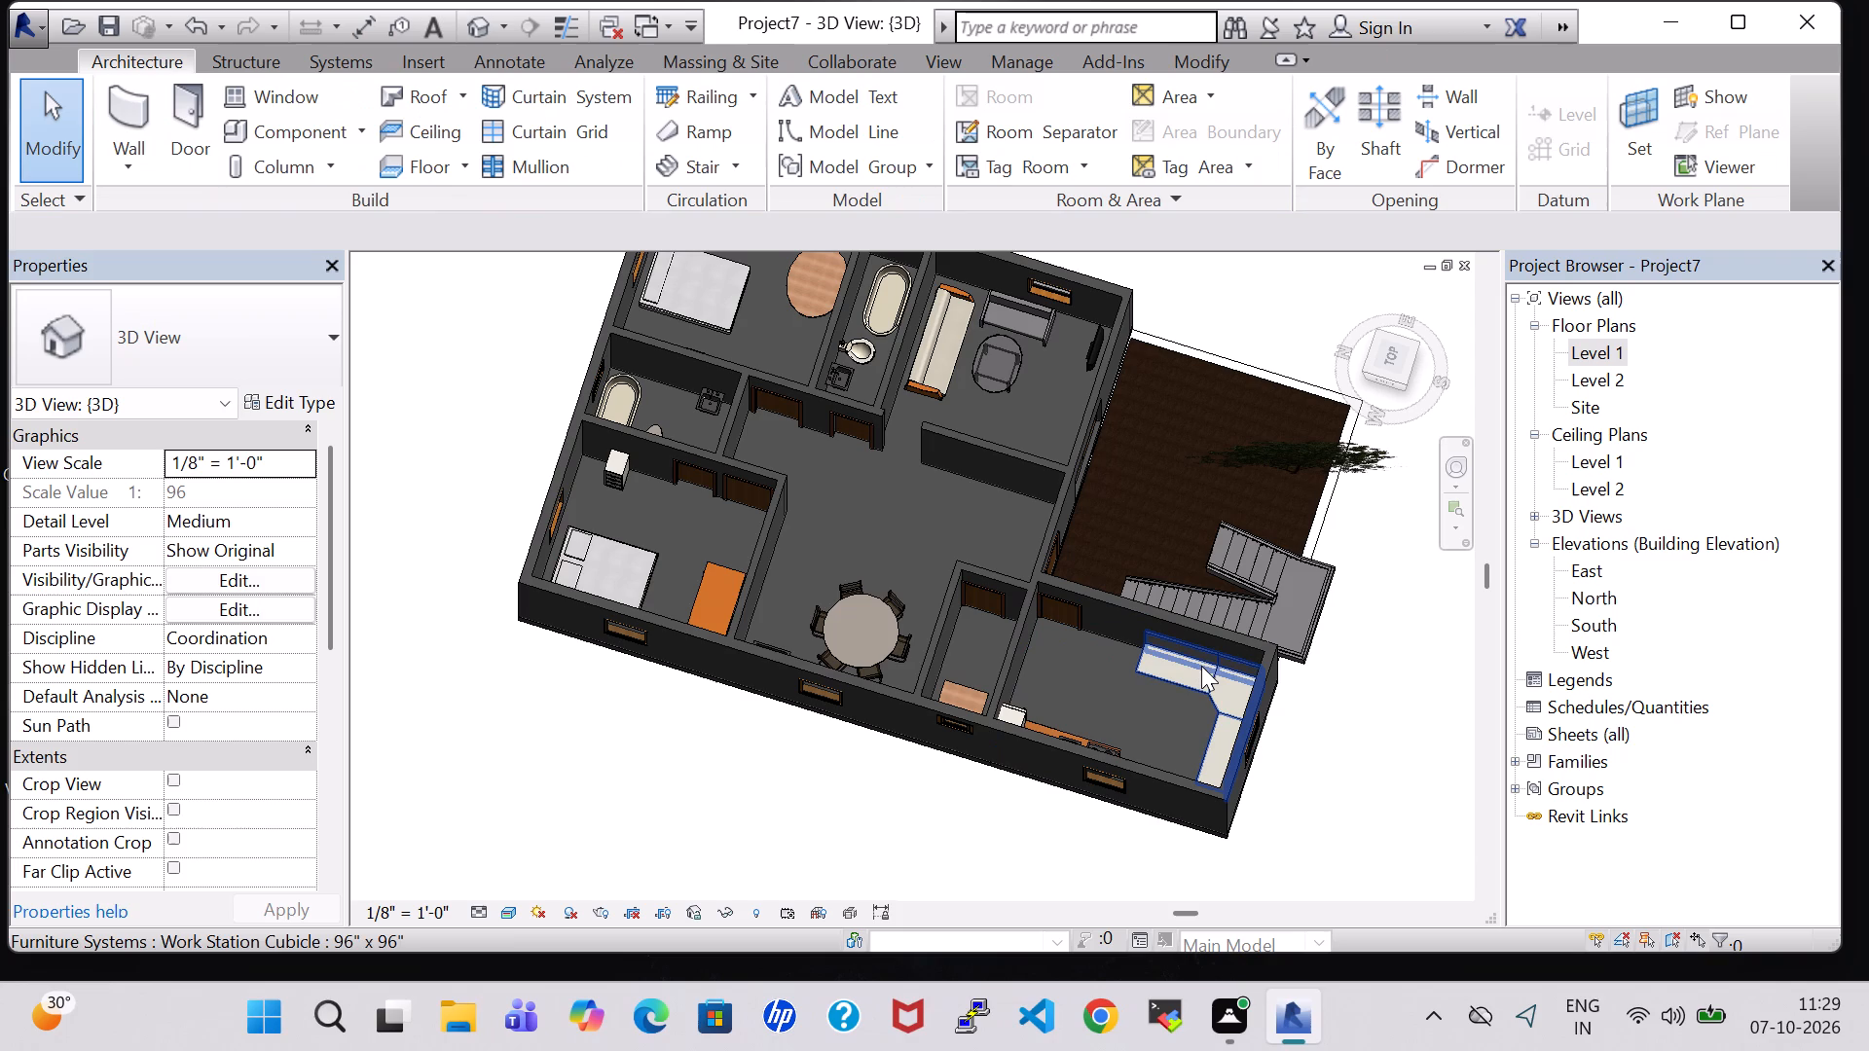
Examine the 3D view from the front court, from overhead, and close up on the living room furniture and adjoining bath.
shift+middle_drag(1310, 713, 916, 649)
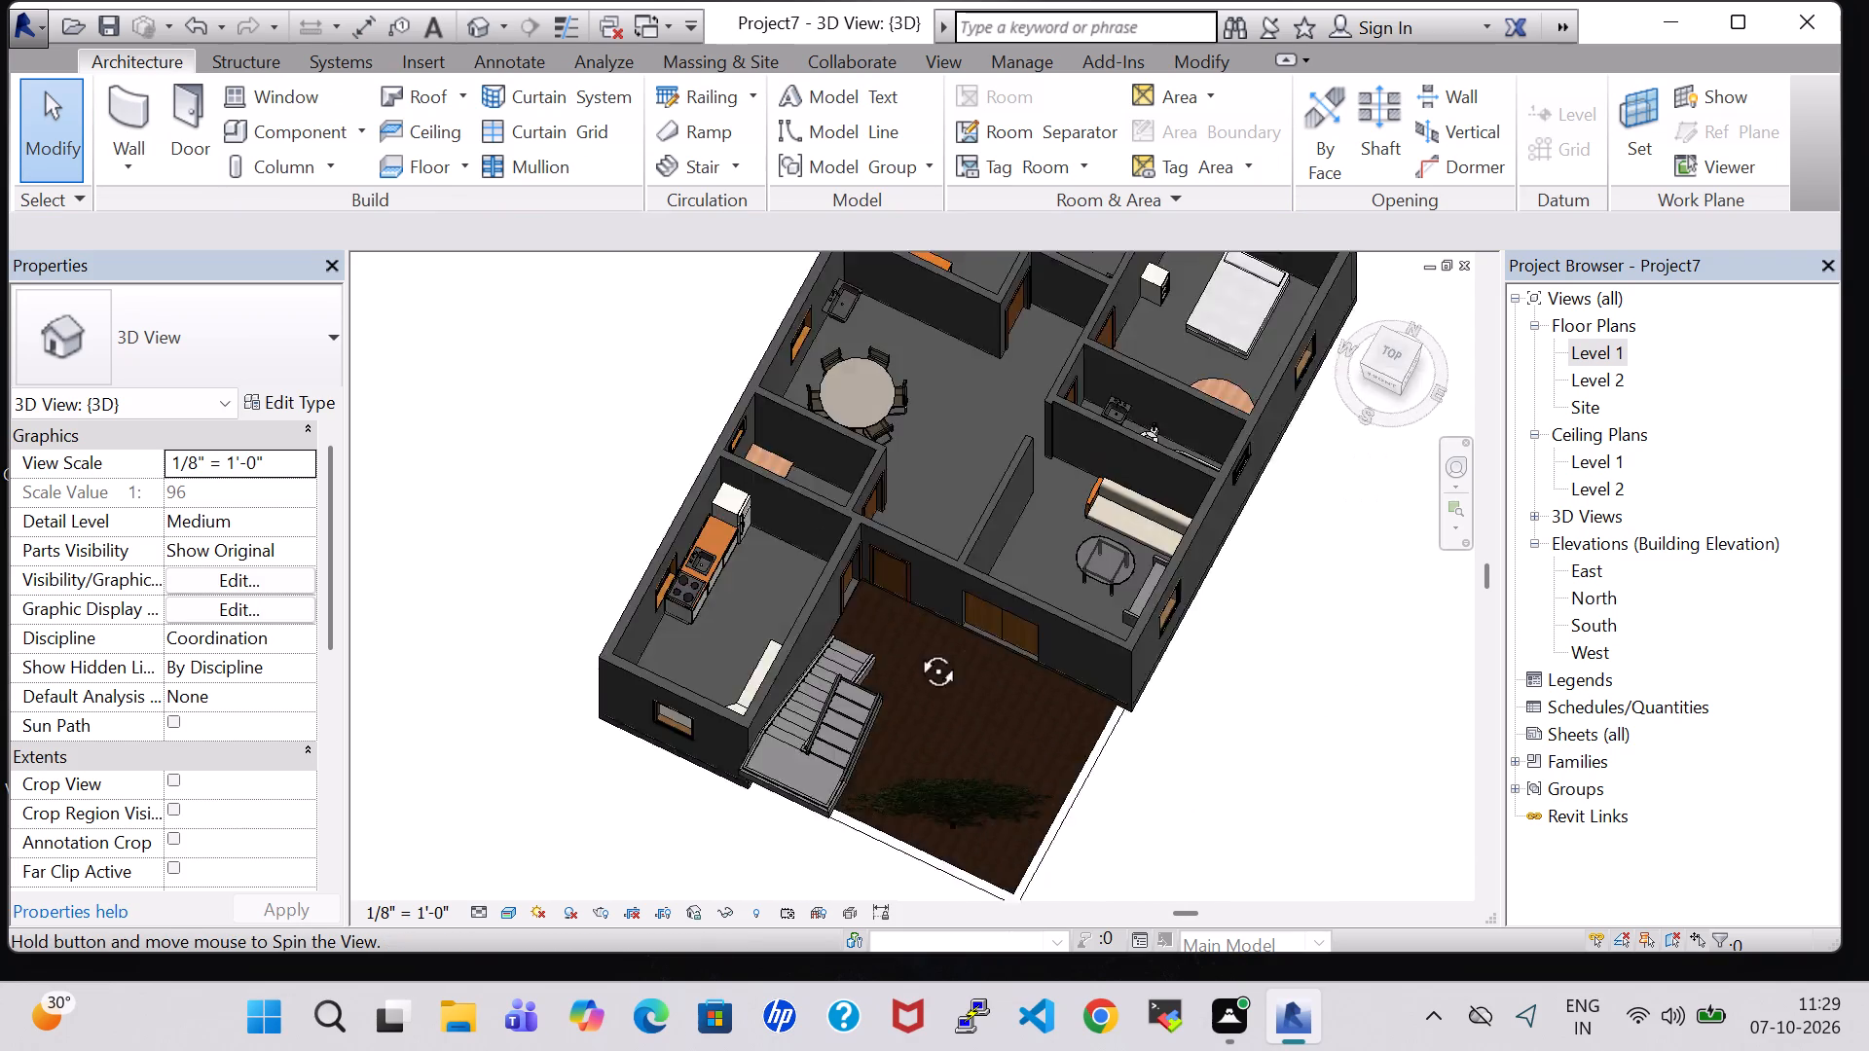
shift+middle_drag(916, 649, 905, 513)
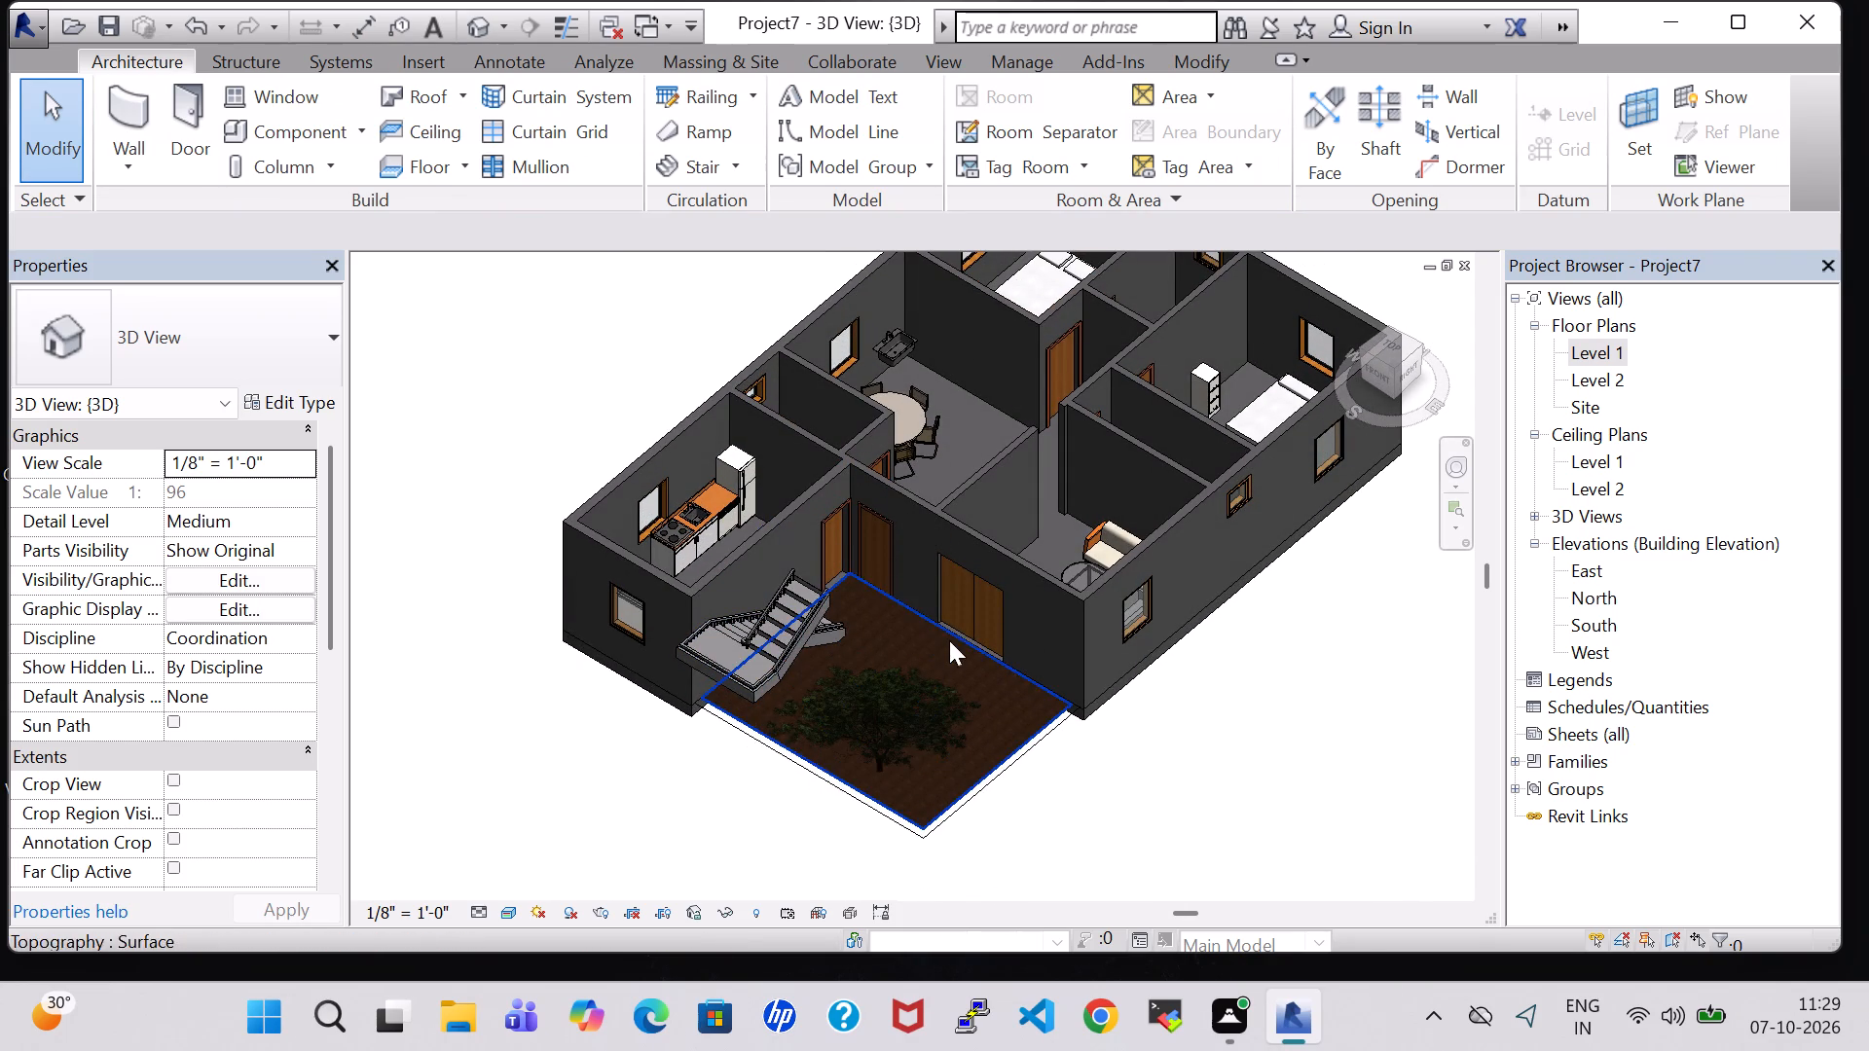
shift+middle_drag(1022, 547, 835, 743)
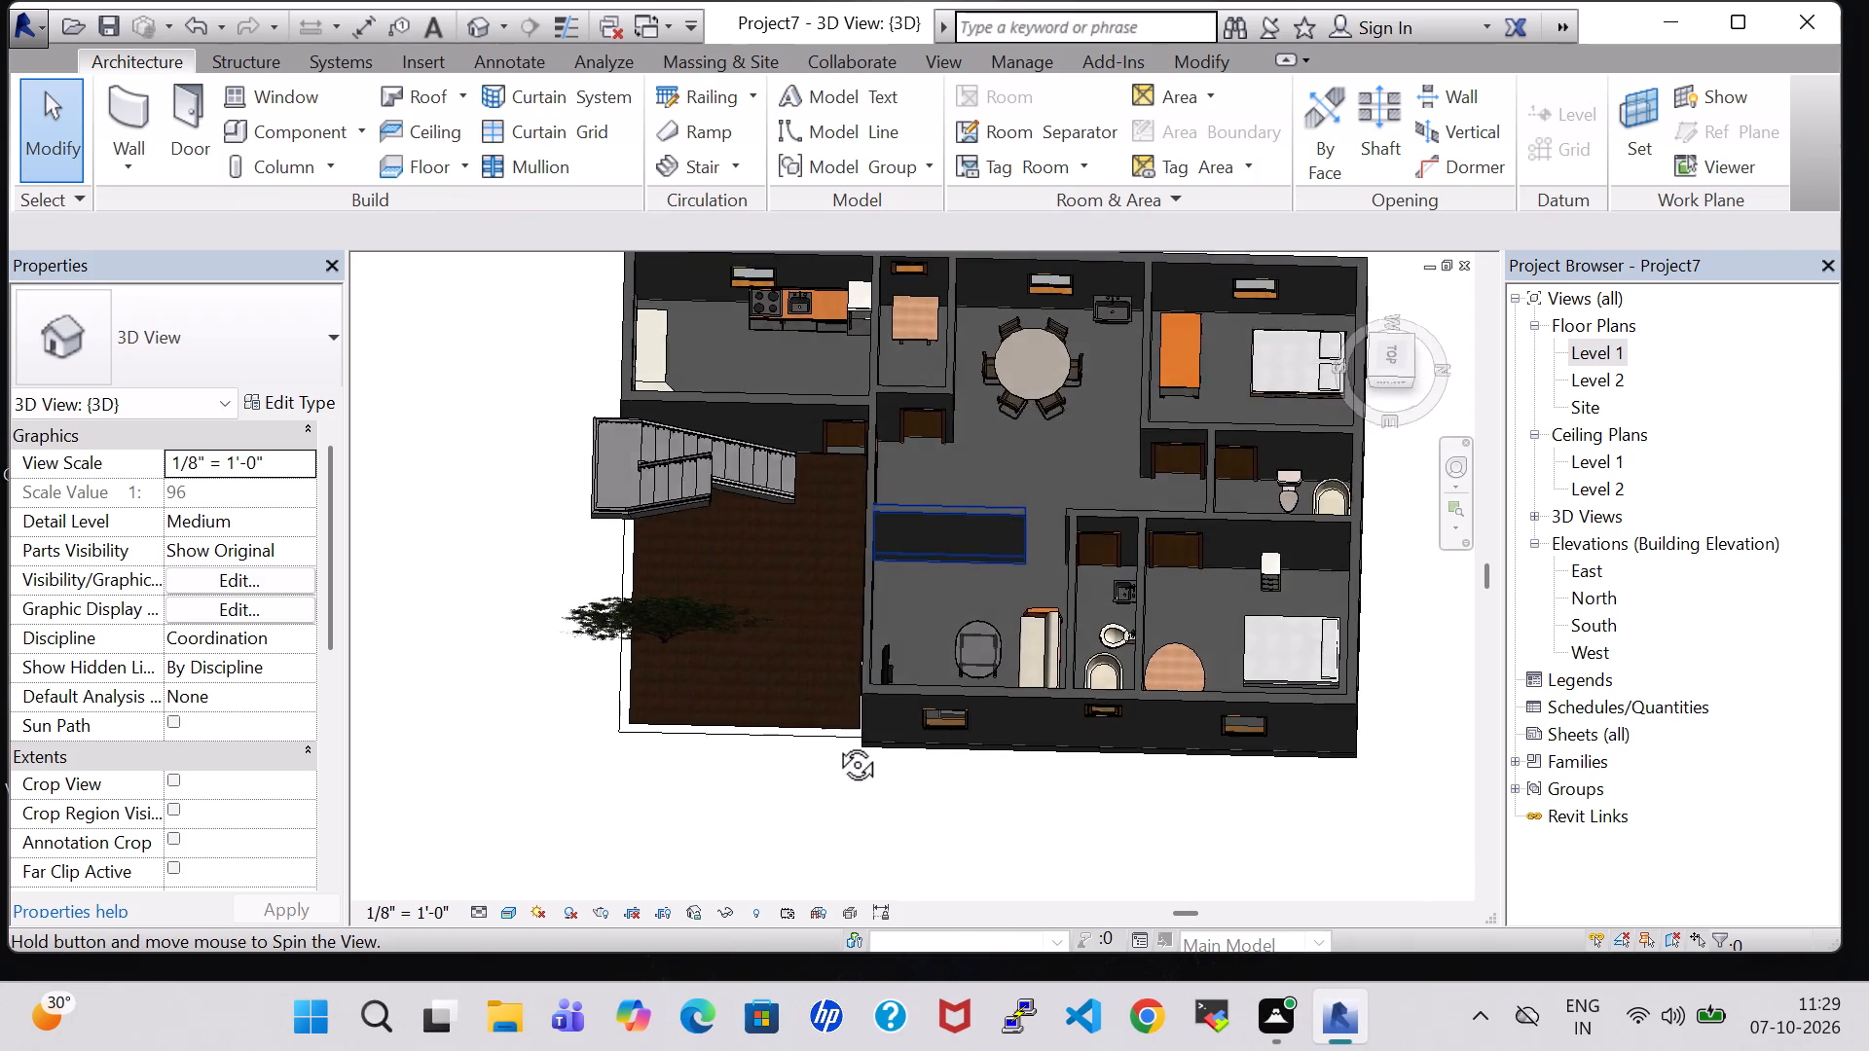
shift+middle_drag(835, 743, 833, 758)
scroll(853, 674, up, 6)
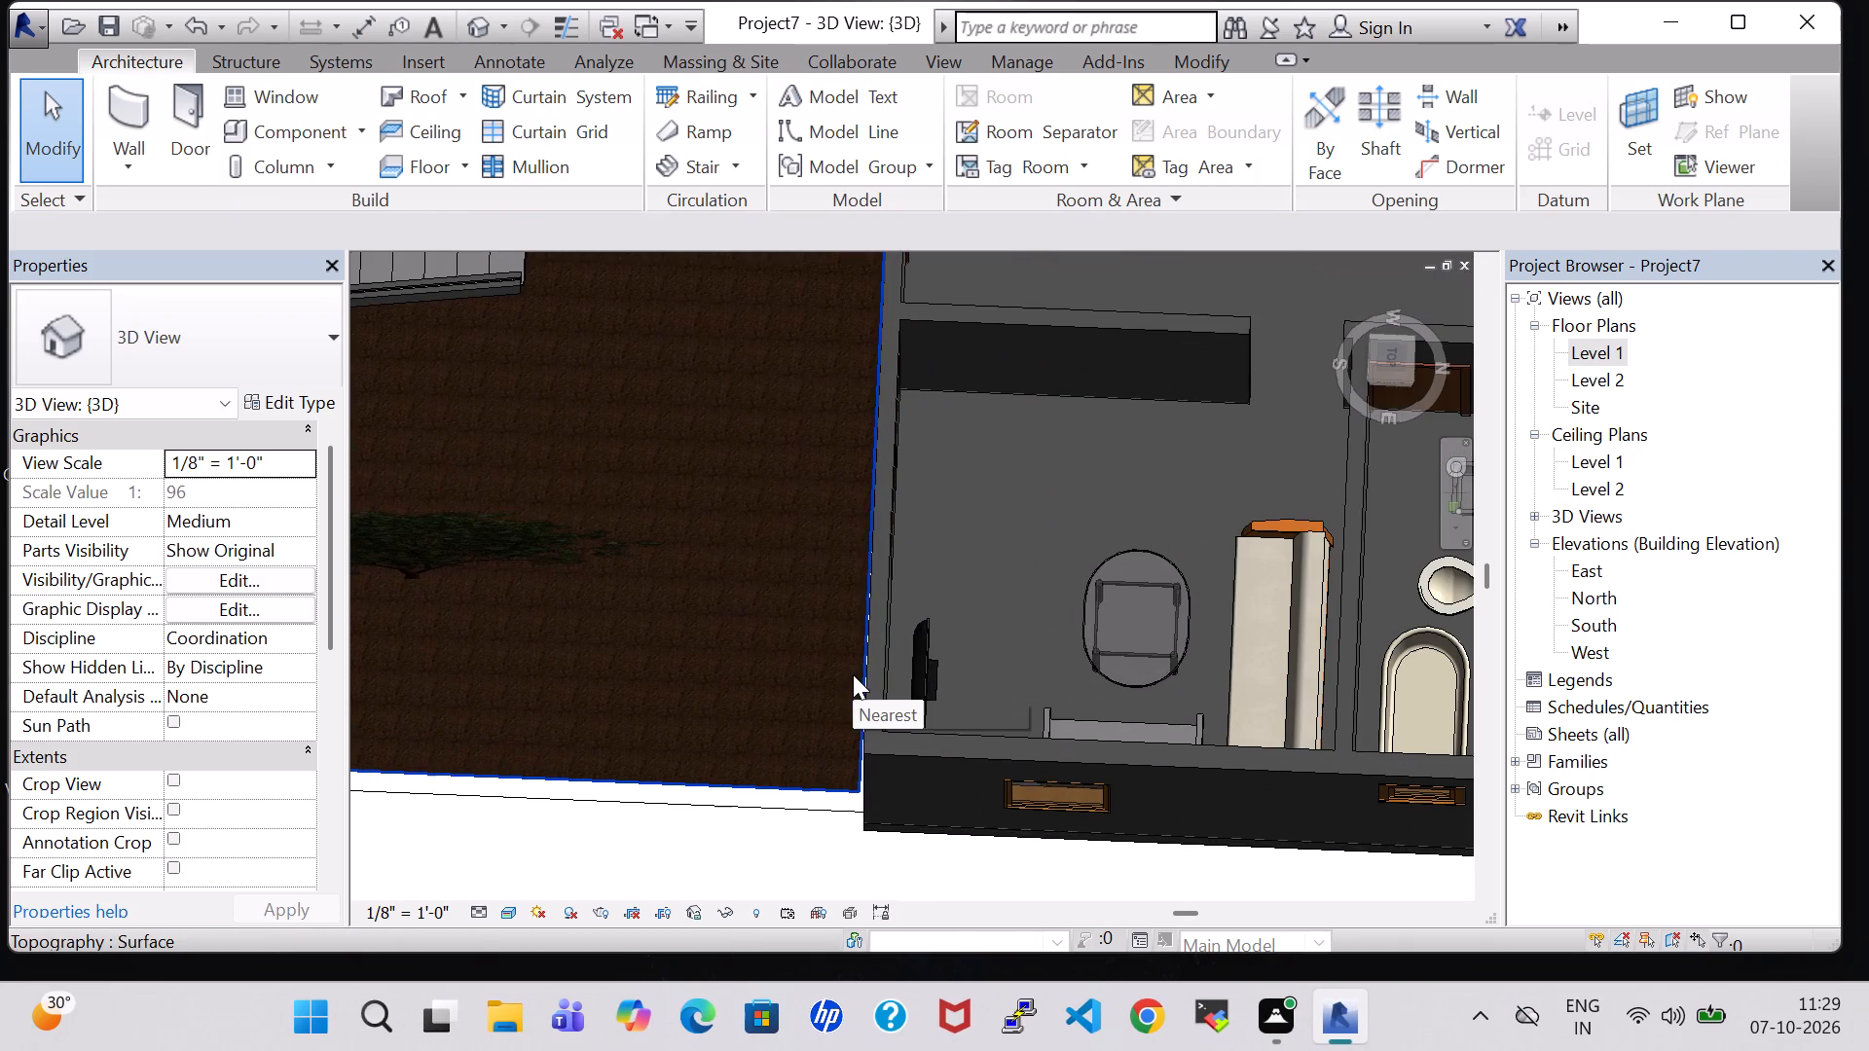
middle_drag(988, 596, 623, 478)
scroll(623, 478, up, 1)
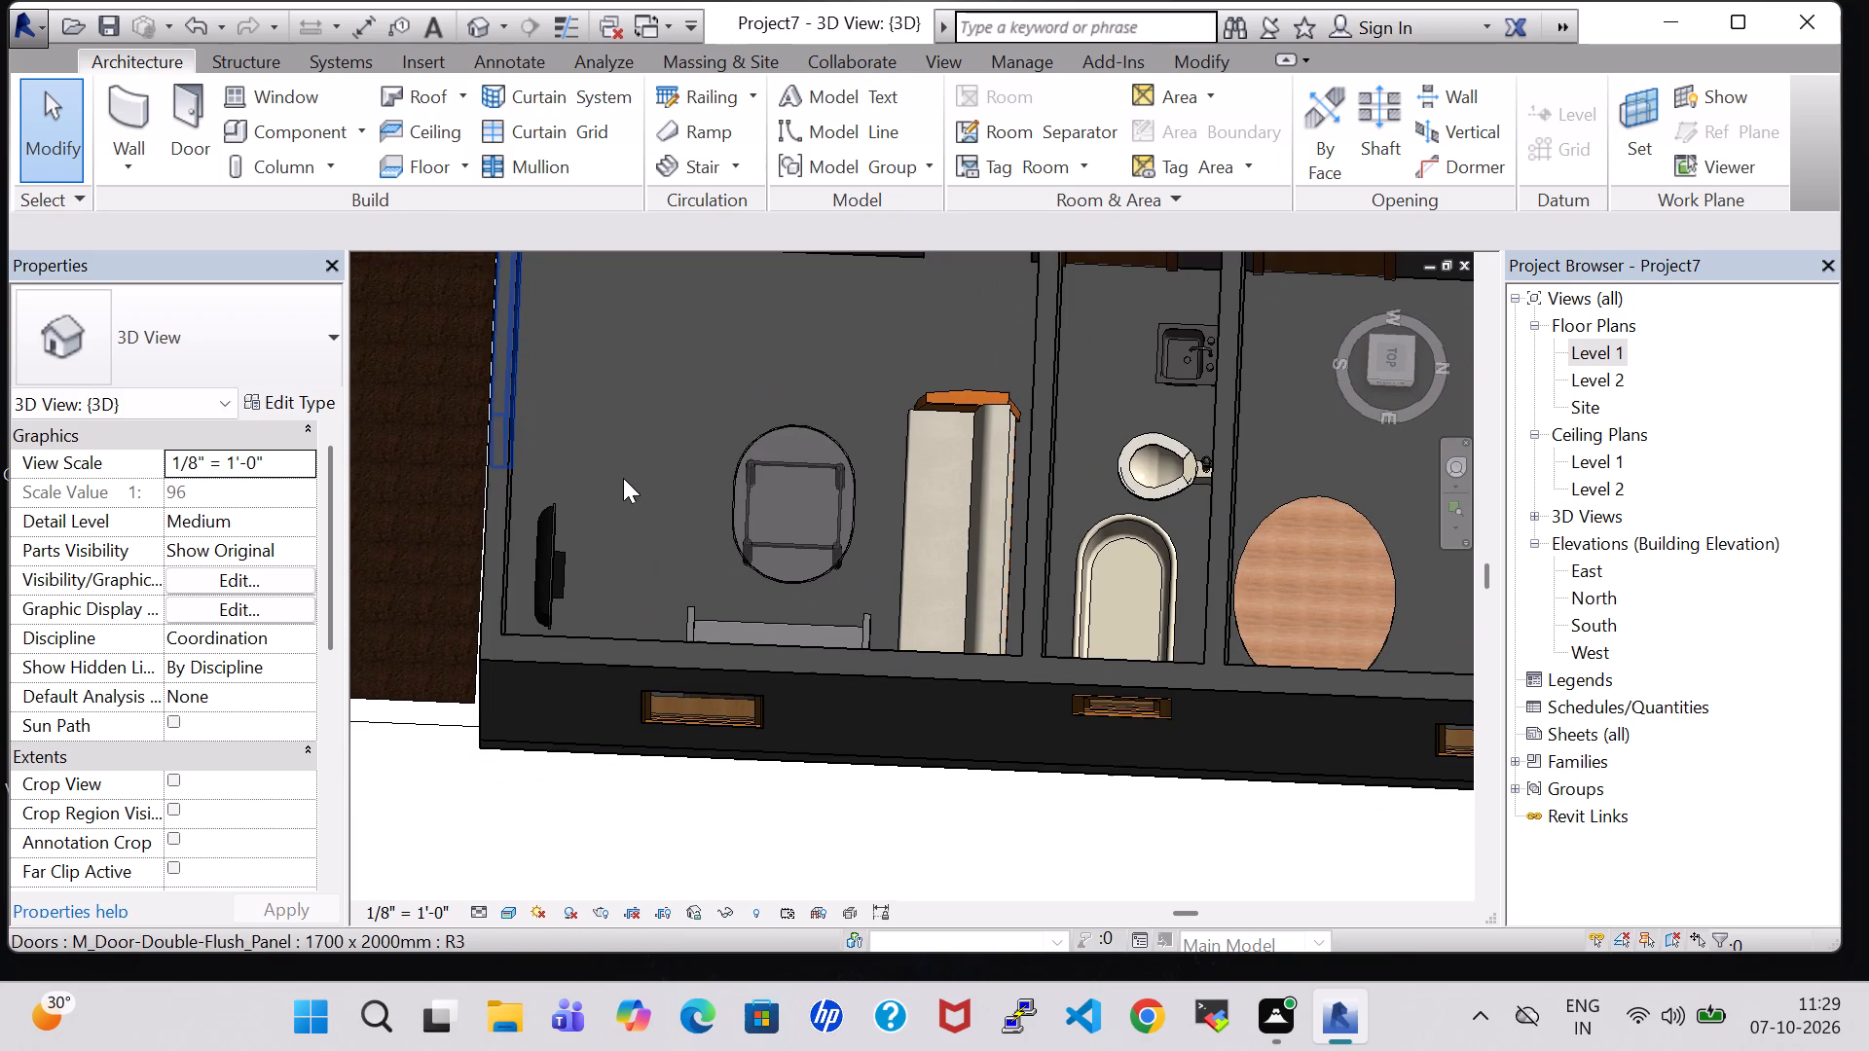
shift+middle_drag(623, 478, 482, 423)
shift+scroll(482, 425, up, 1)
middle_drag(531, 280, 553, 318)
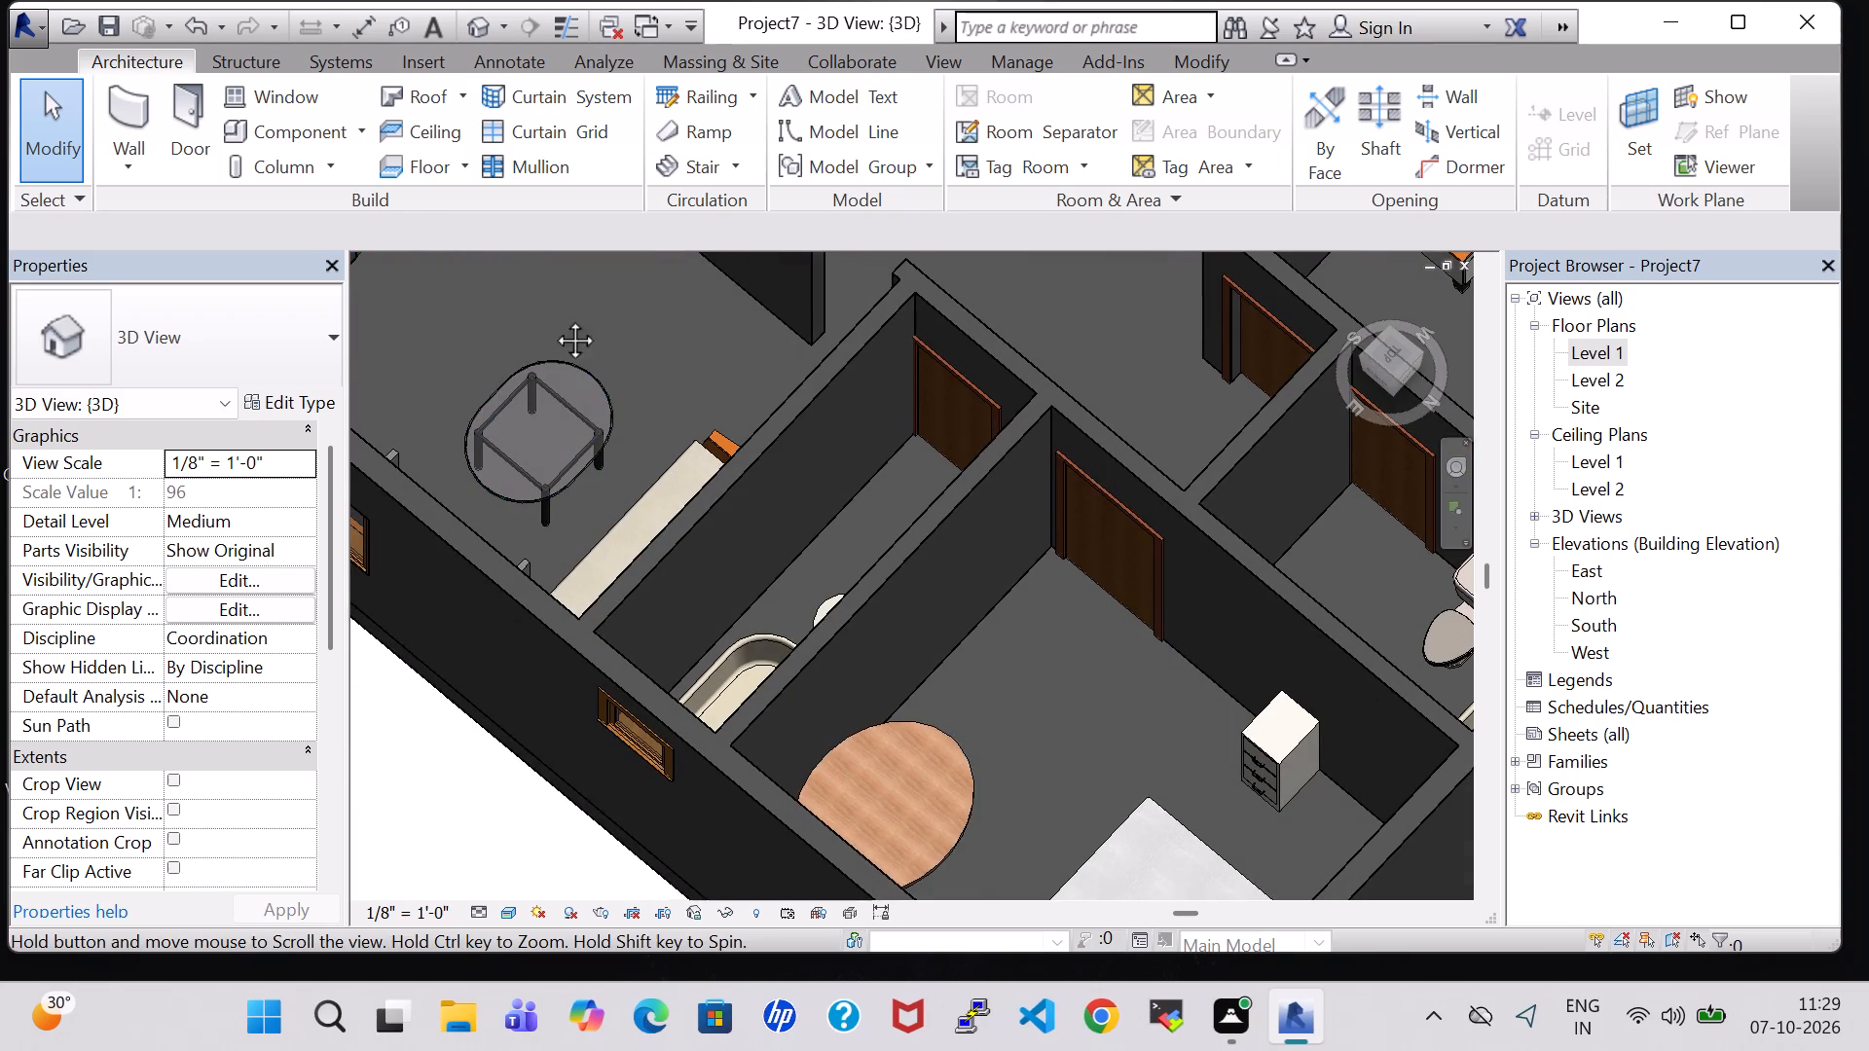
middle_drag(553, 318, 762, 637)
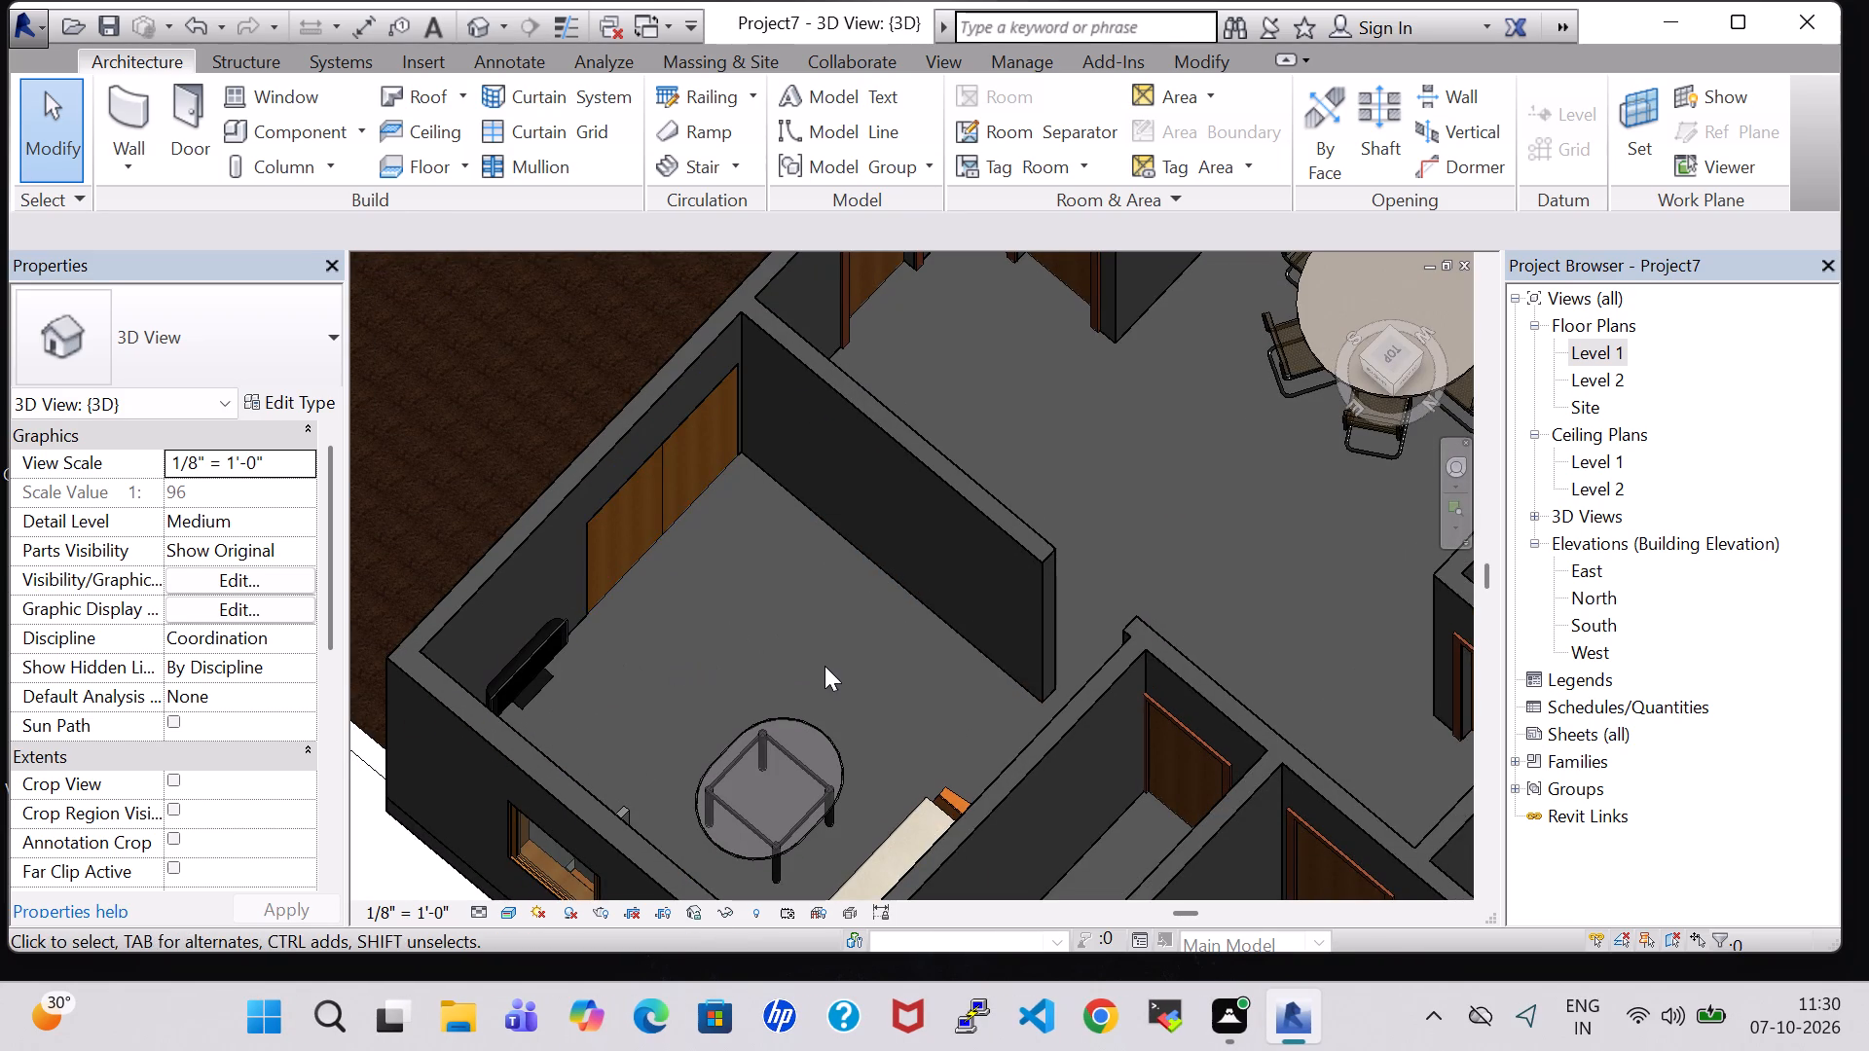
Examine the dining hall, living room, baths and bedrooms in close angled 3D views, and the room layout and kitchen from directly overhead.
shift+middle_drag(825, 666, 362, 391)
shift+scroll(825, 666, up, 1)
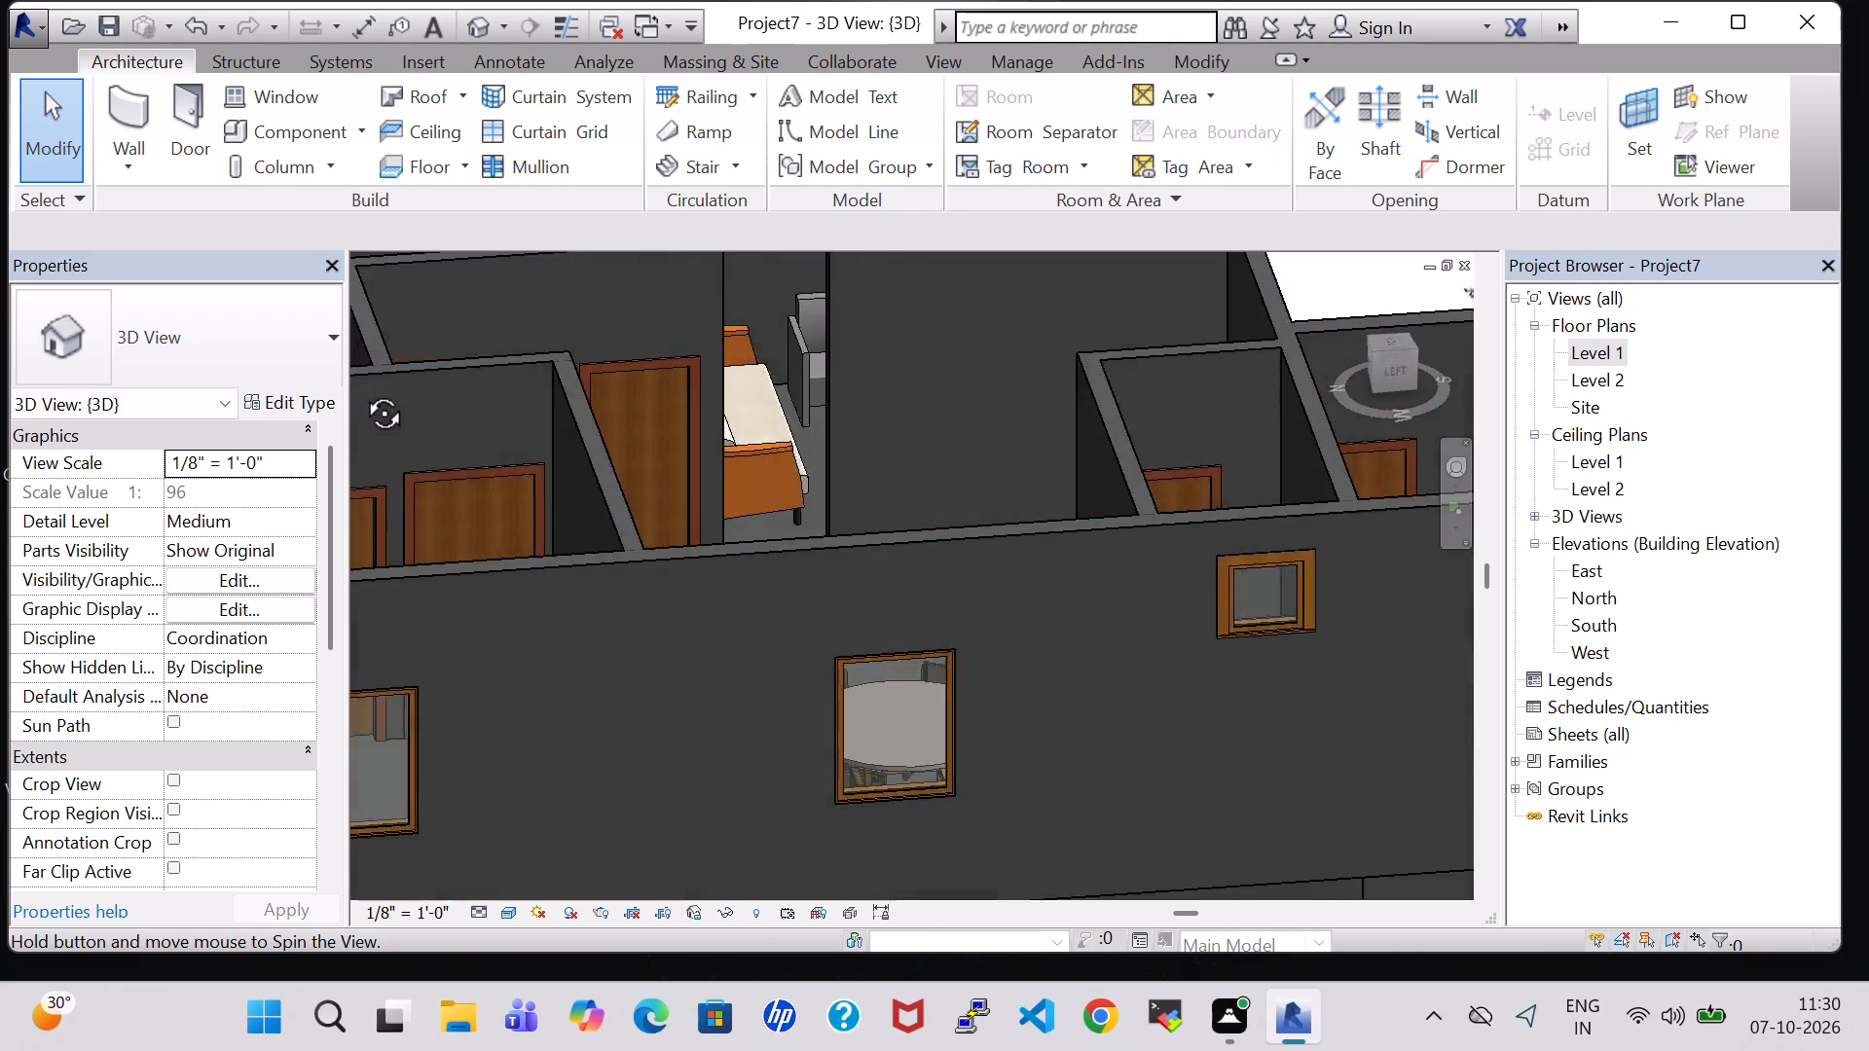
shift+middle_drag(362, 391, 441, 567)
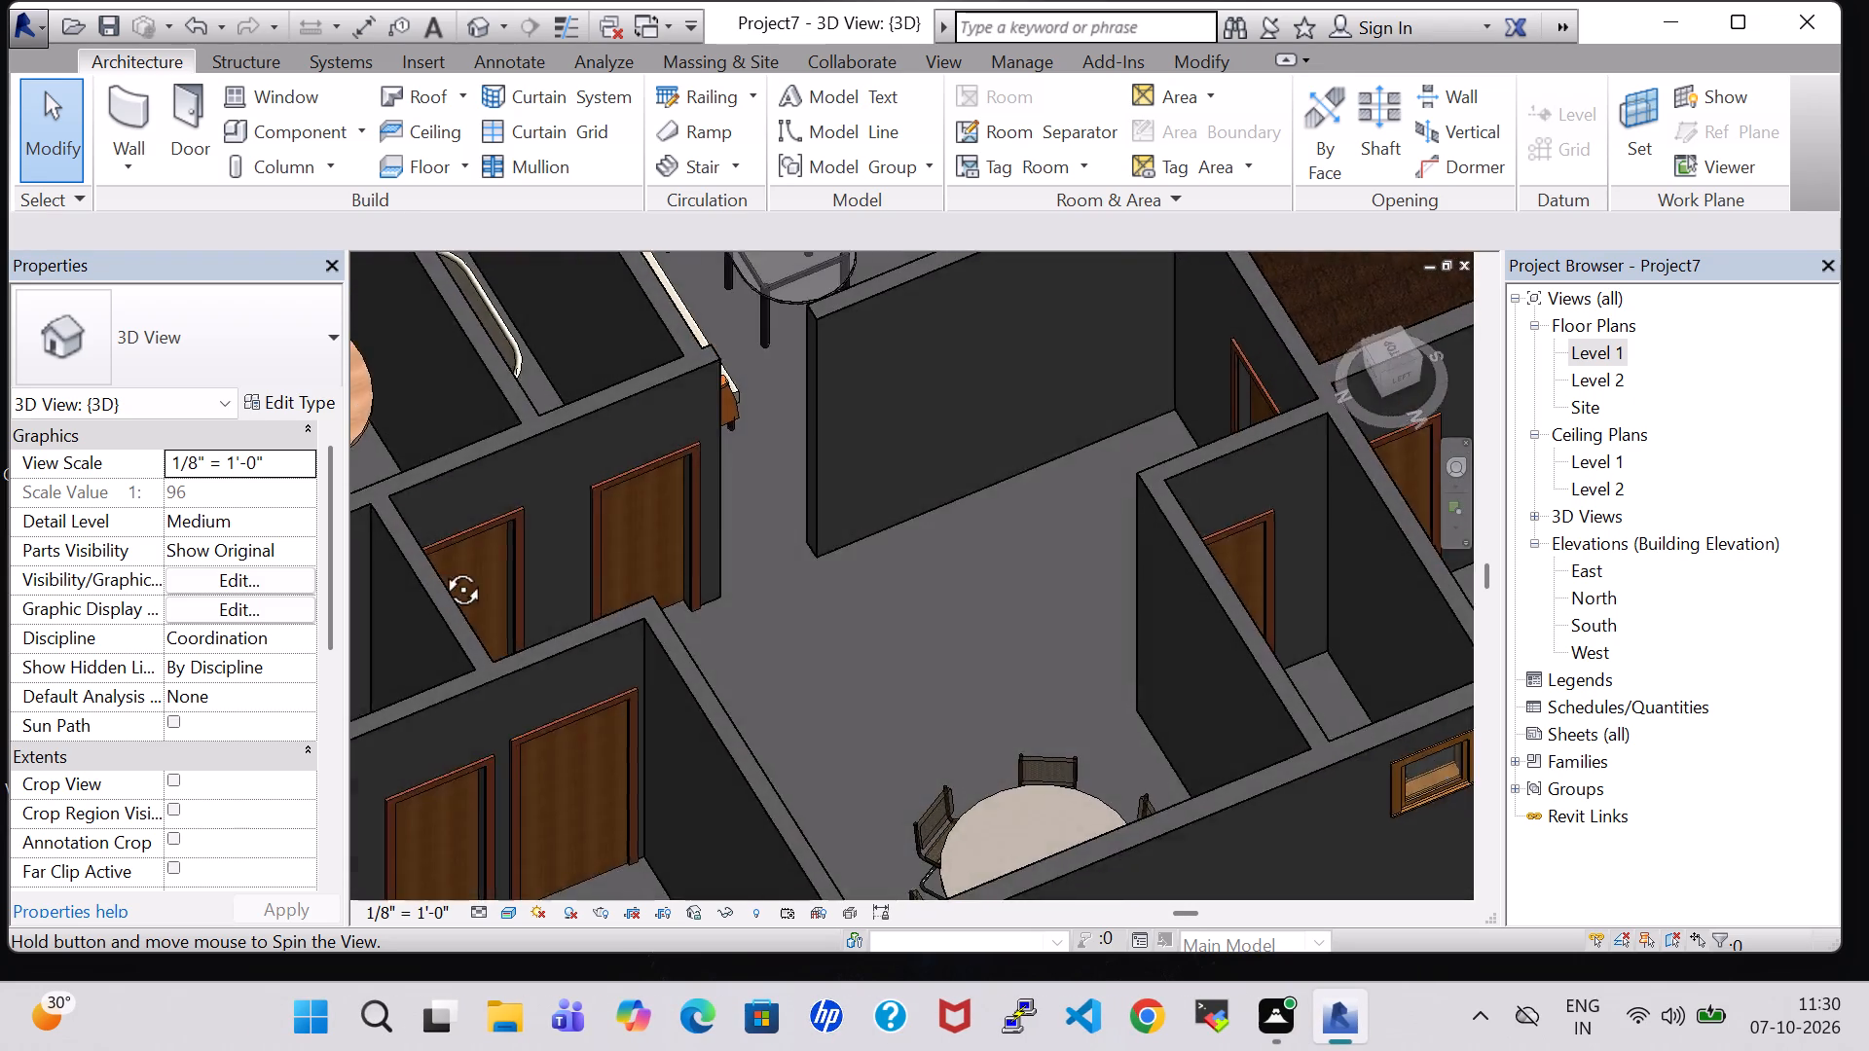
shift+middle_drag(441, 567, 1004, 615)
scroll(1004, 615, down, 2)
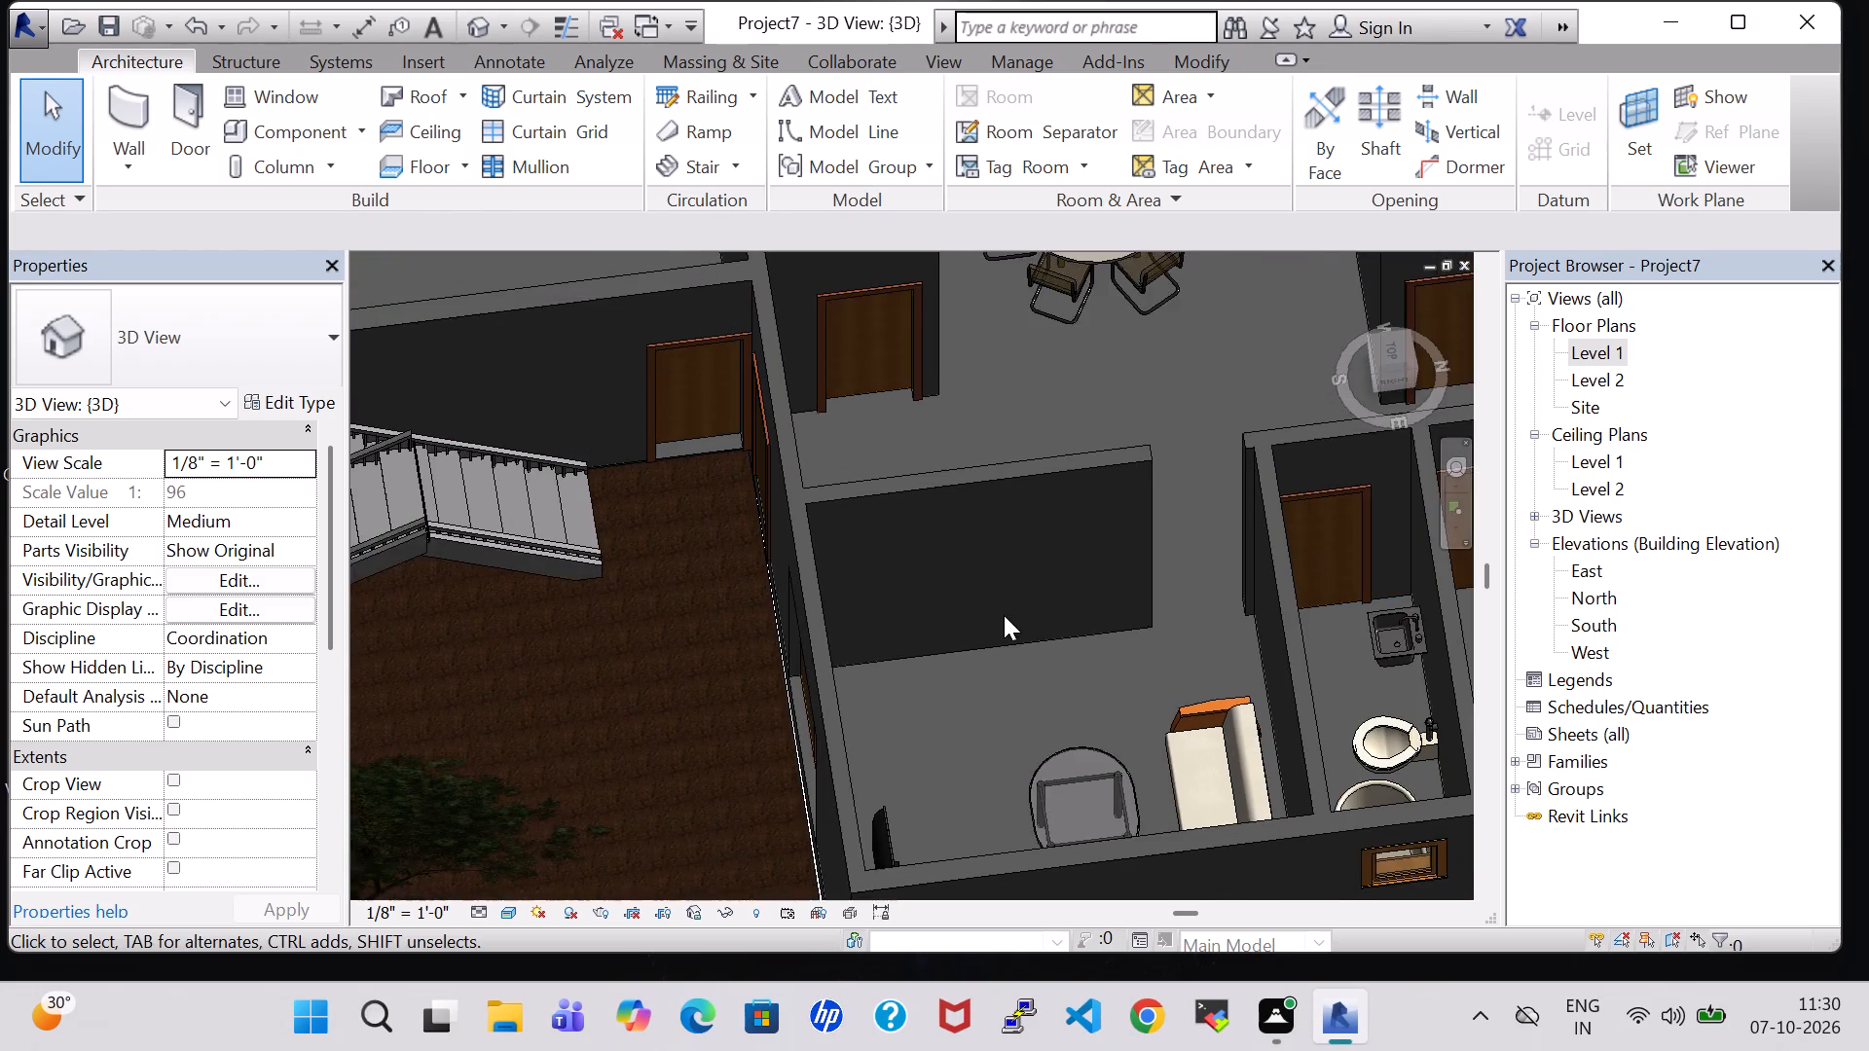
middle_drag(1110, 564, 714, 614)
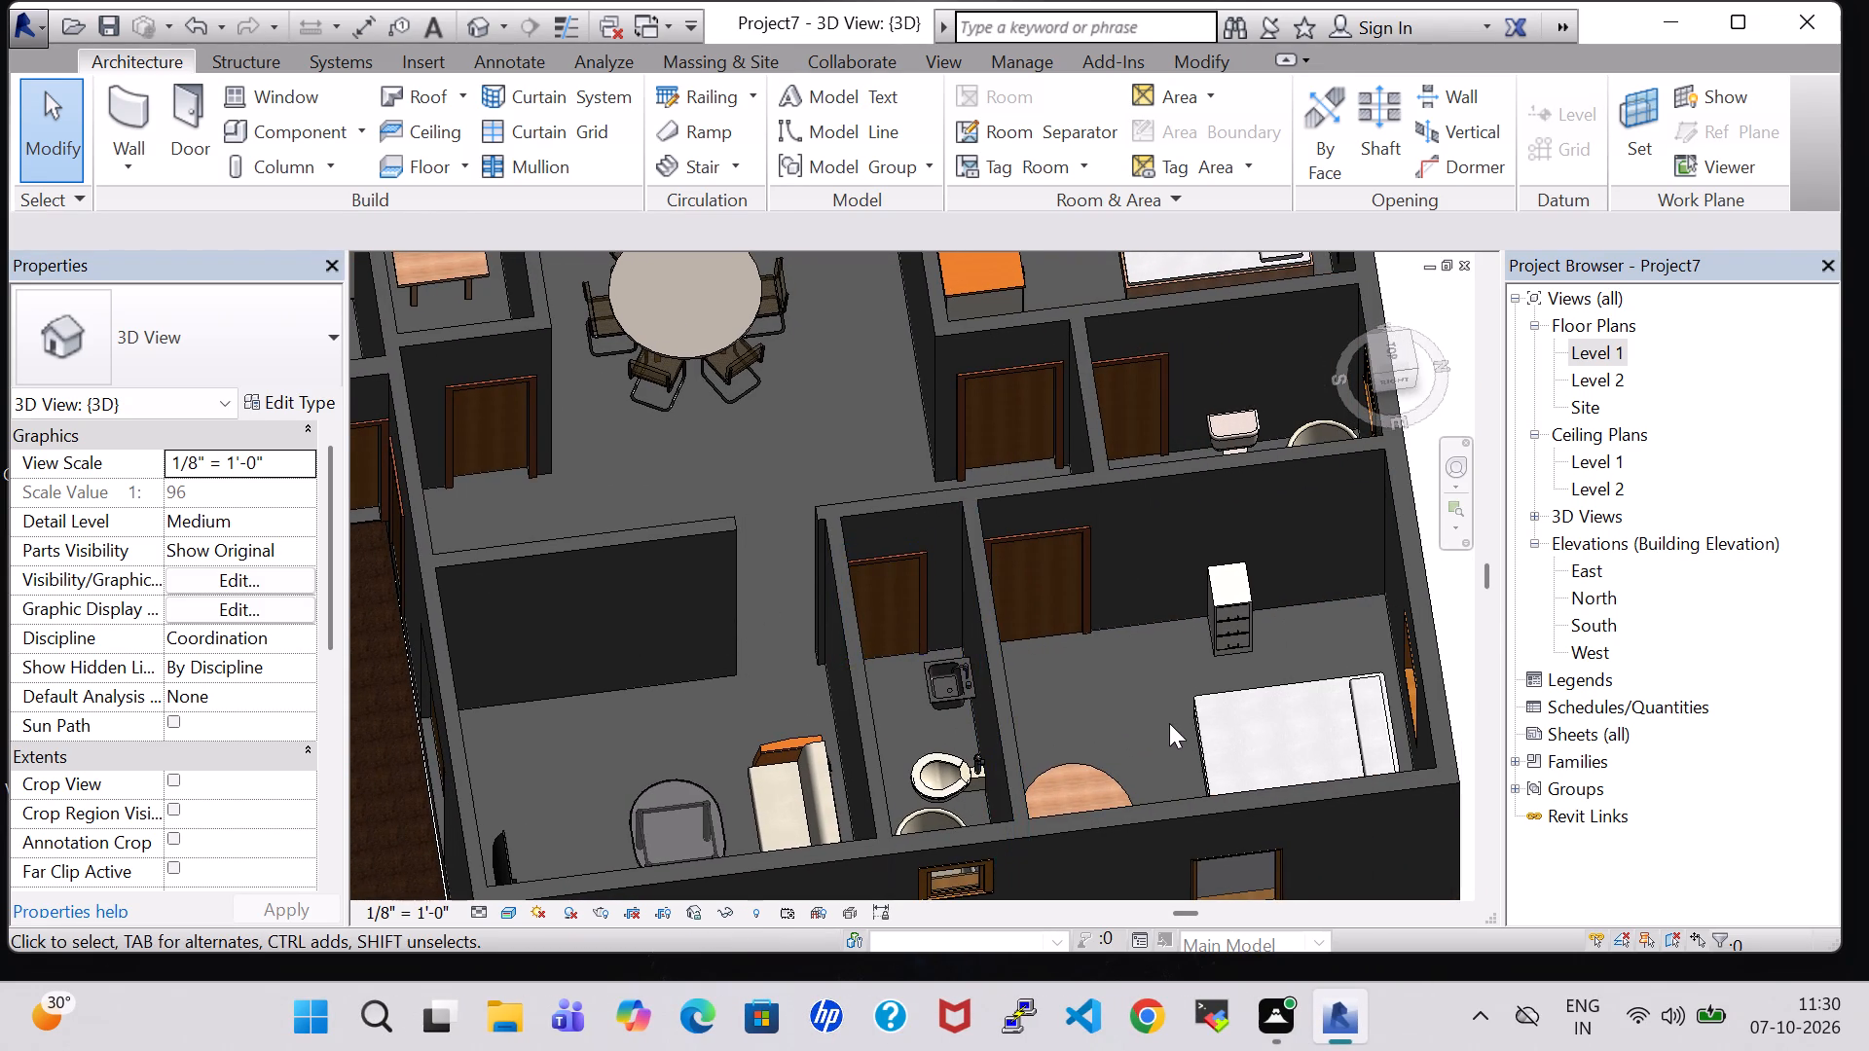
scroll(1169, 723, down, 1)
shift+middle_drag(1086, 594, 1114, 788)
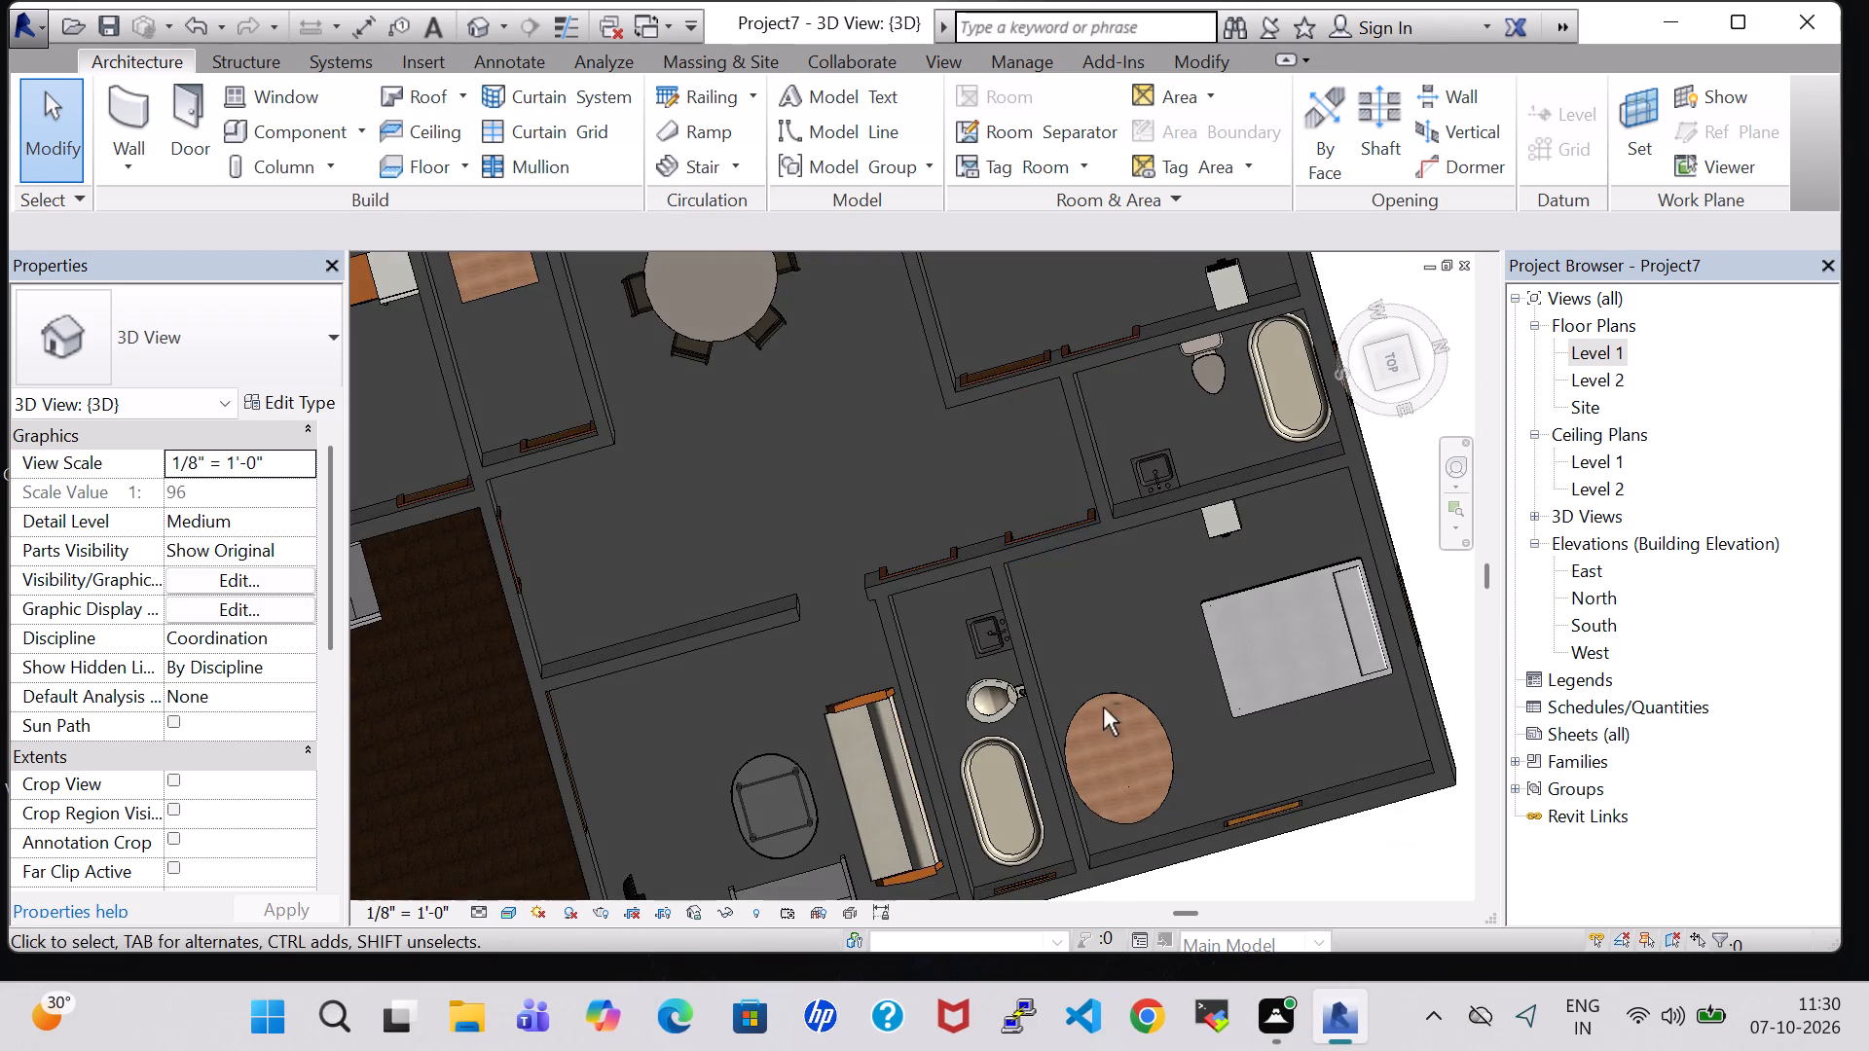
shift+middle_drag(990, 507, 1007, 628)
scroll(1005, 506, up, 1)
middle_click(1005, 506)
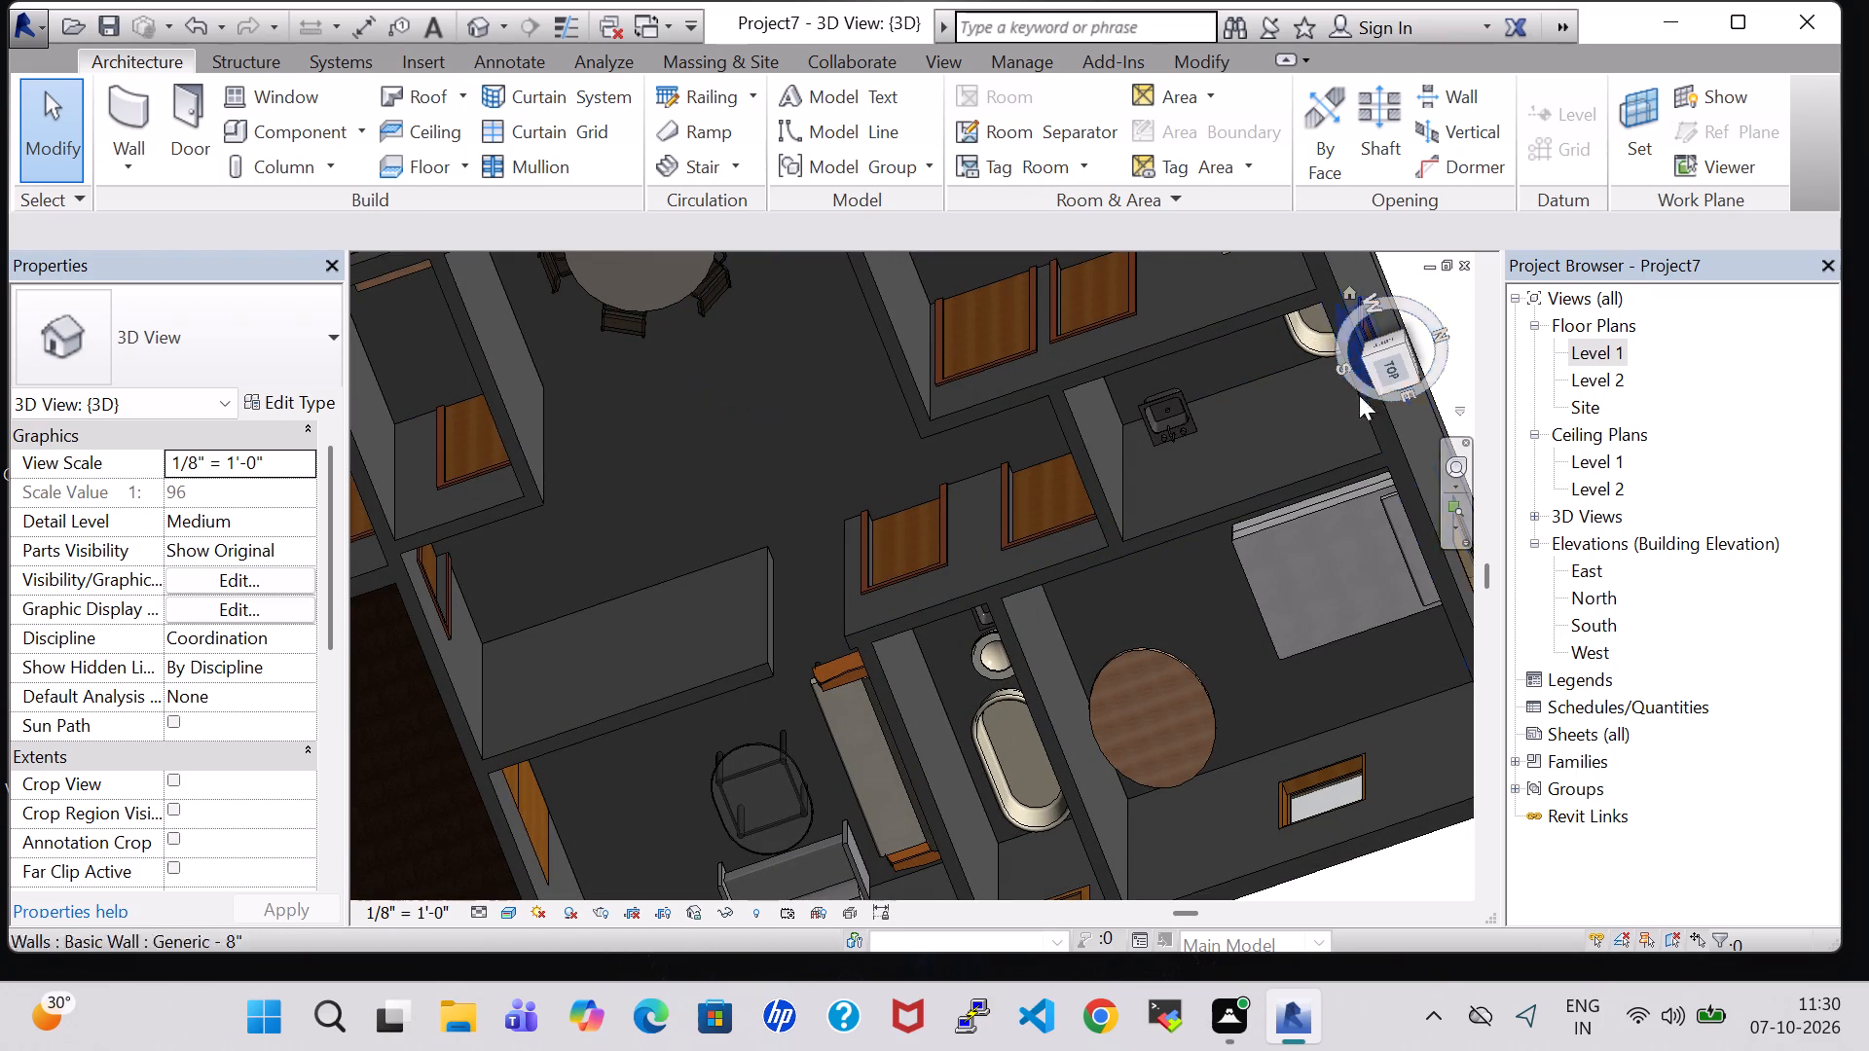
click(1388, 381)
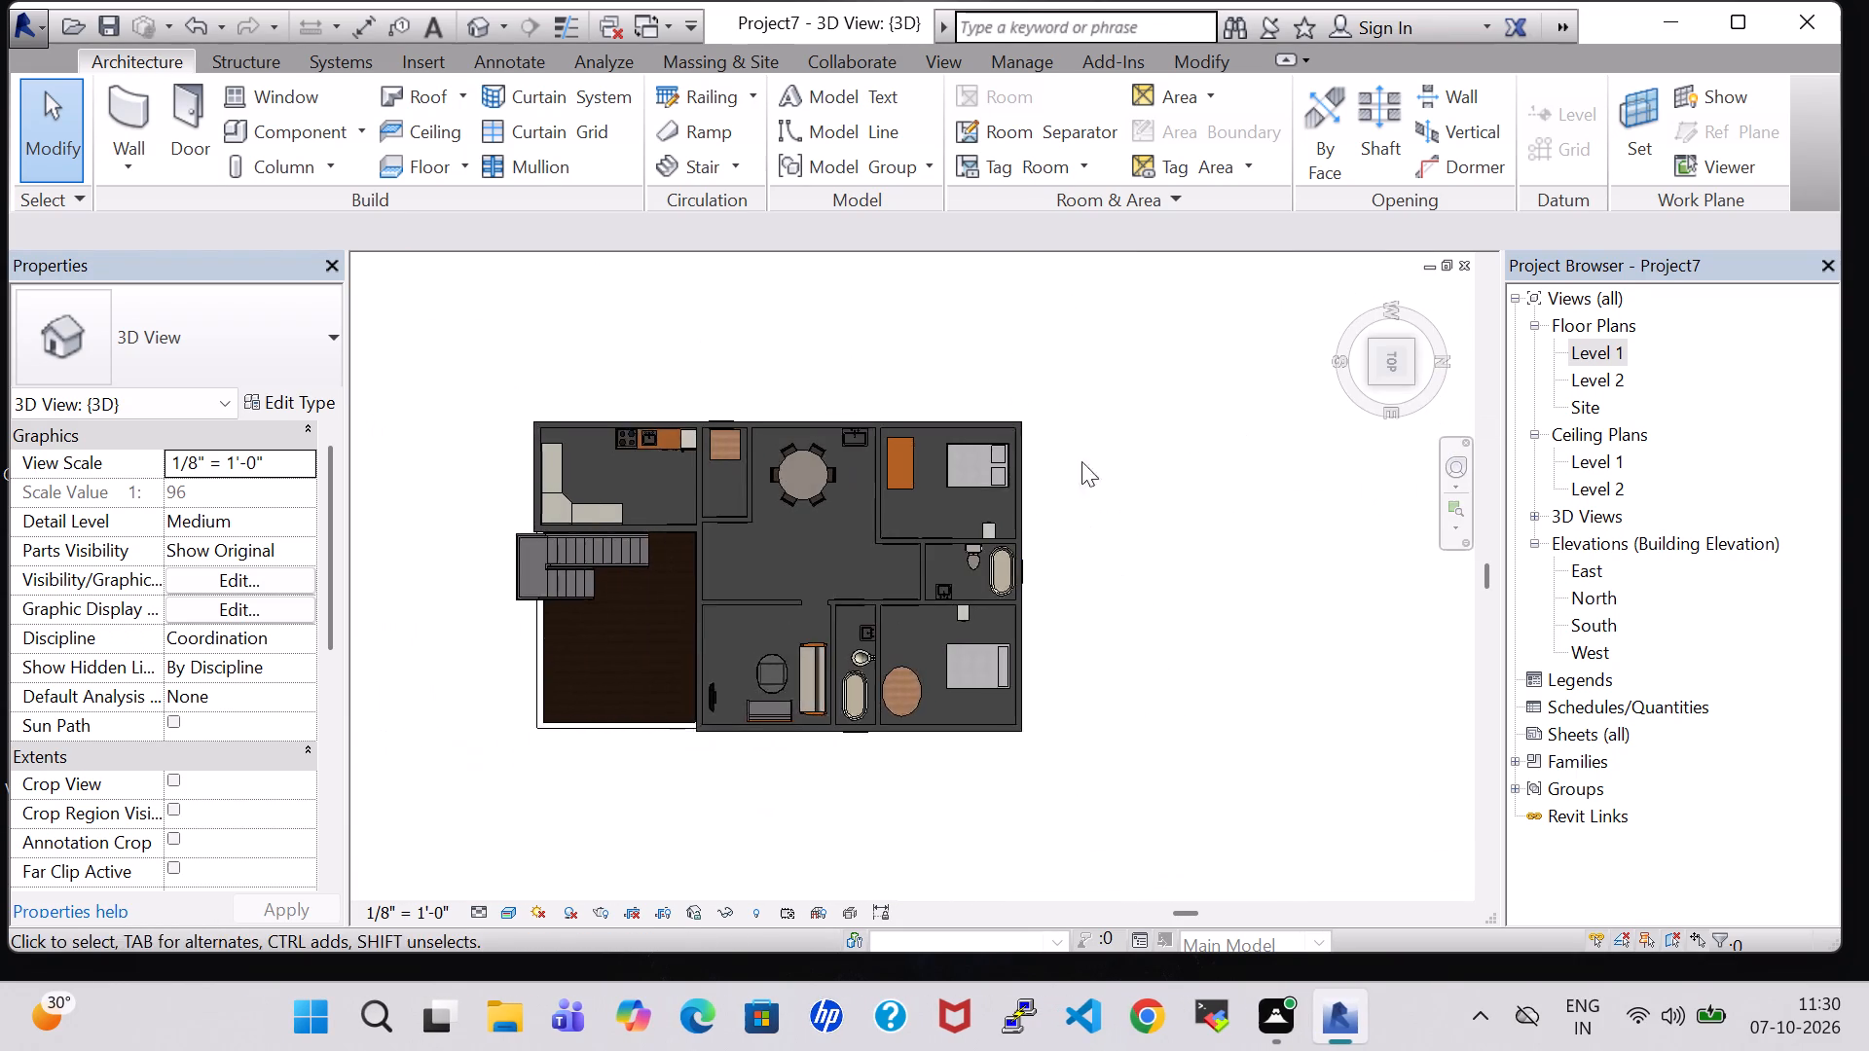
scroll(1022, 498, up, 5)
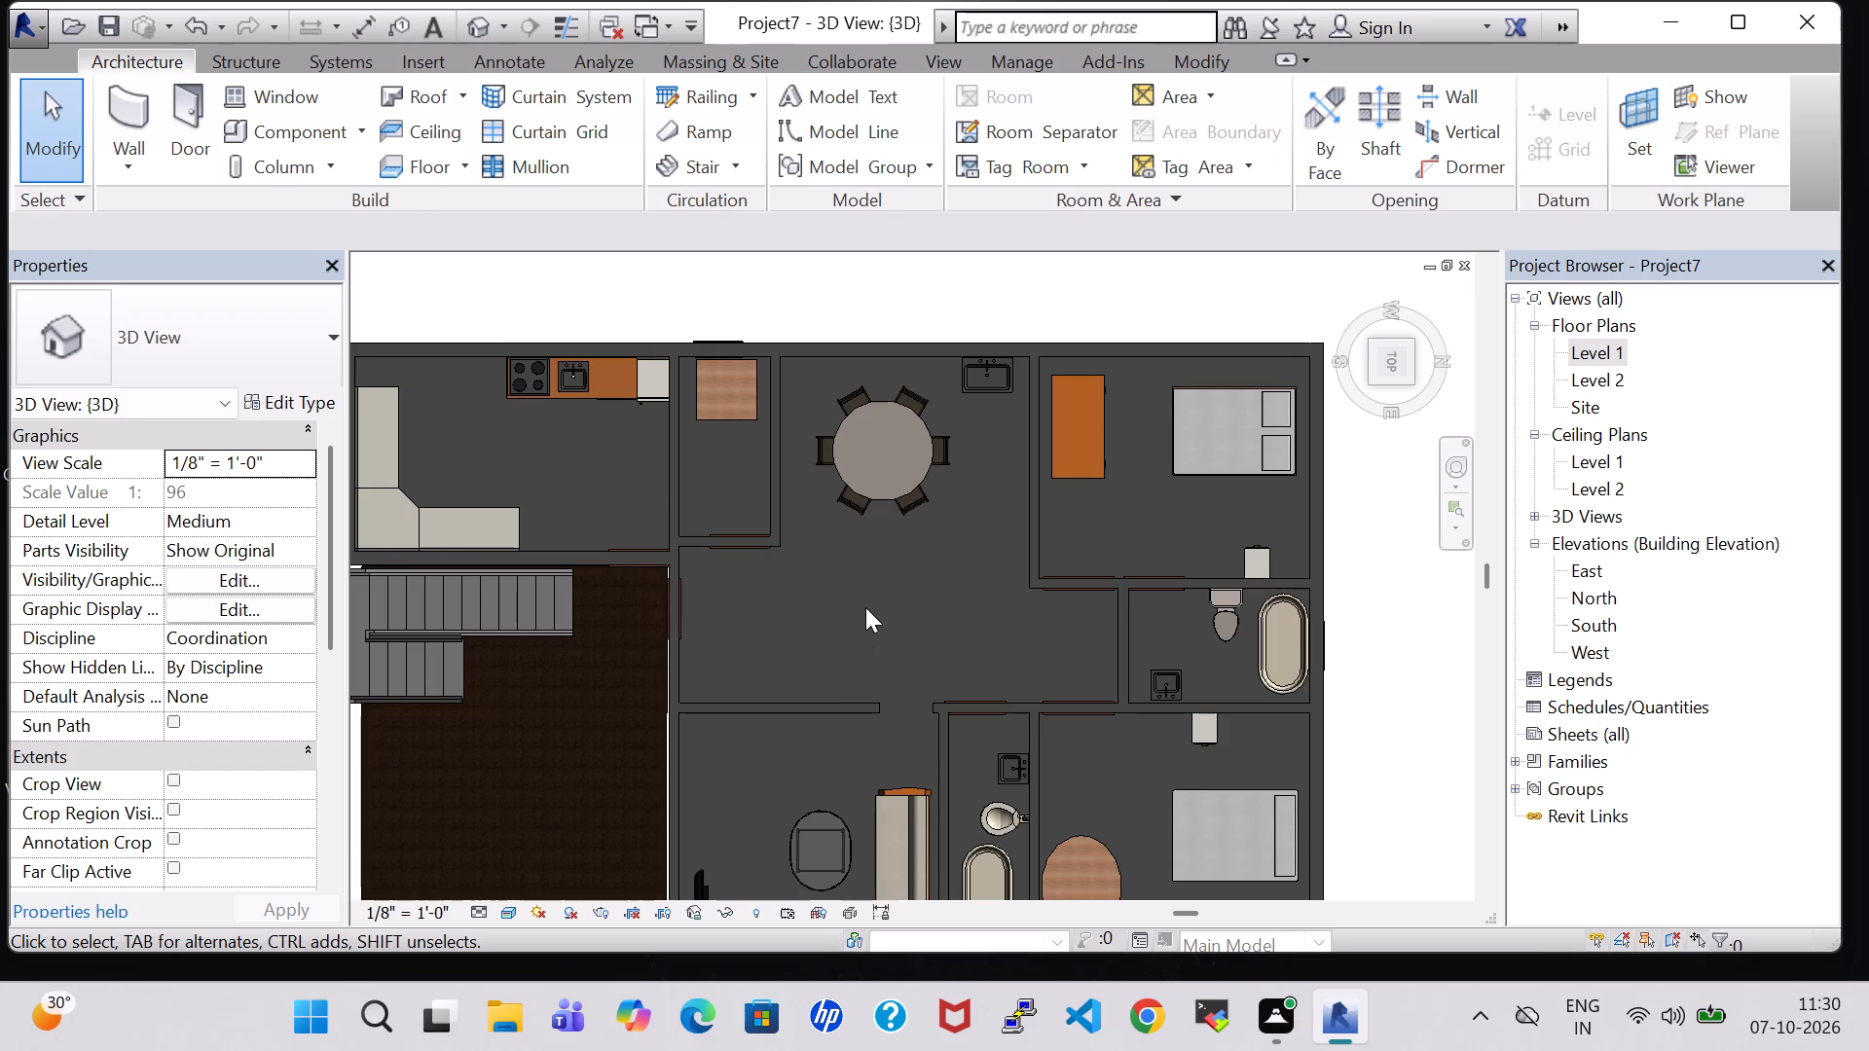
scroll(865, 607, up, 1)
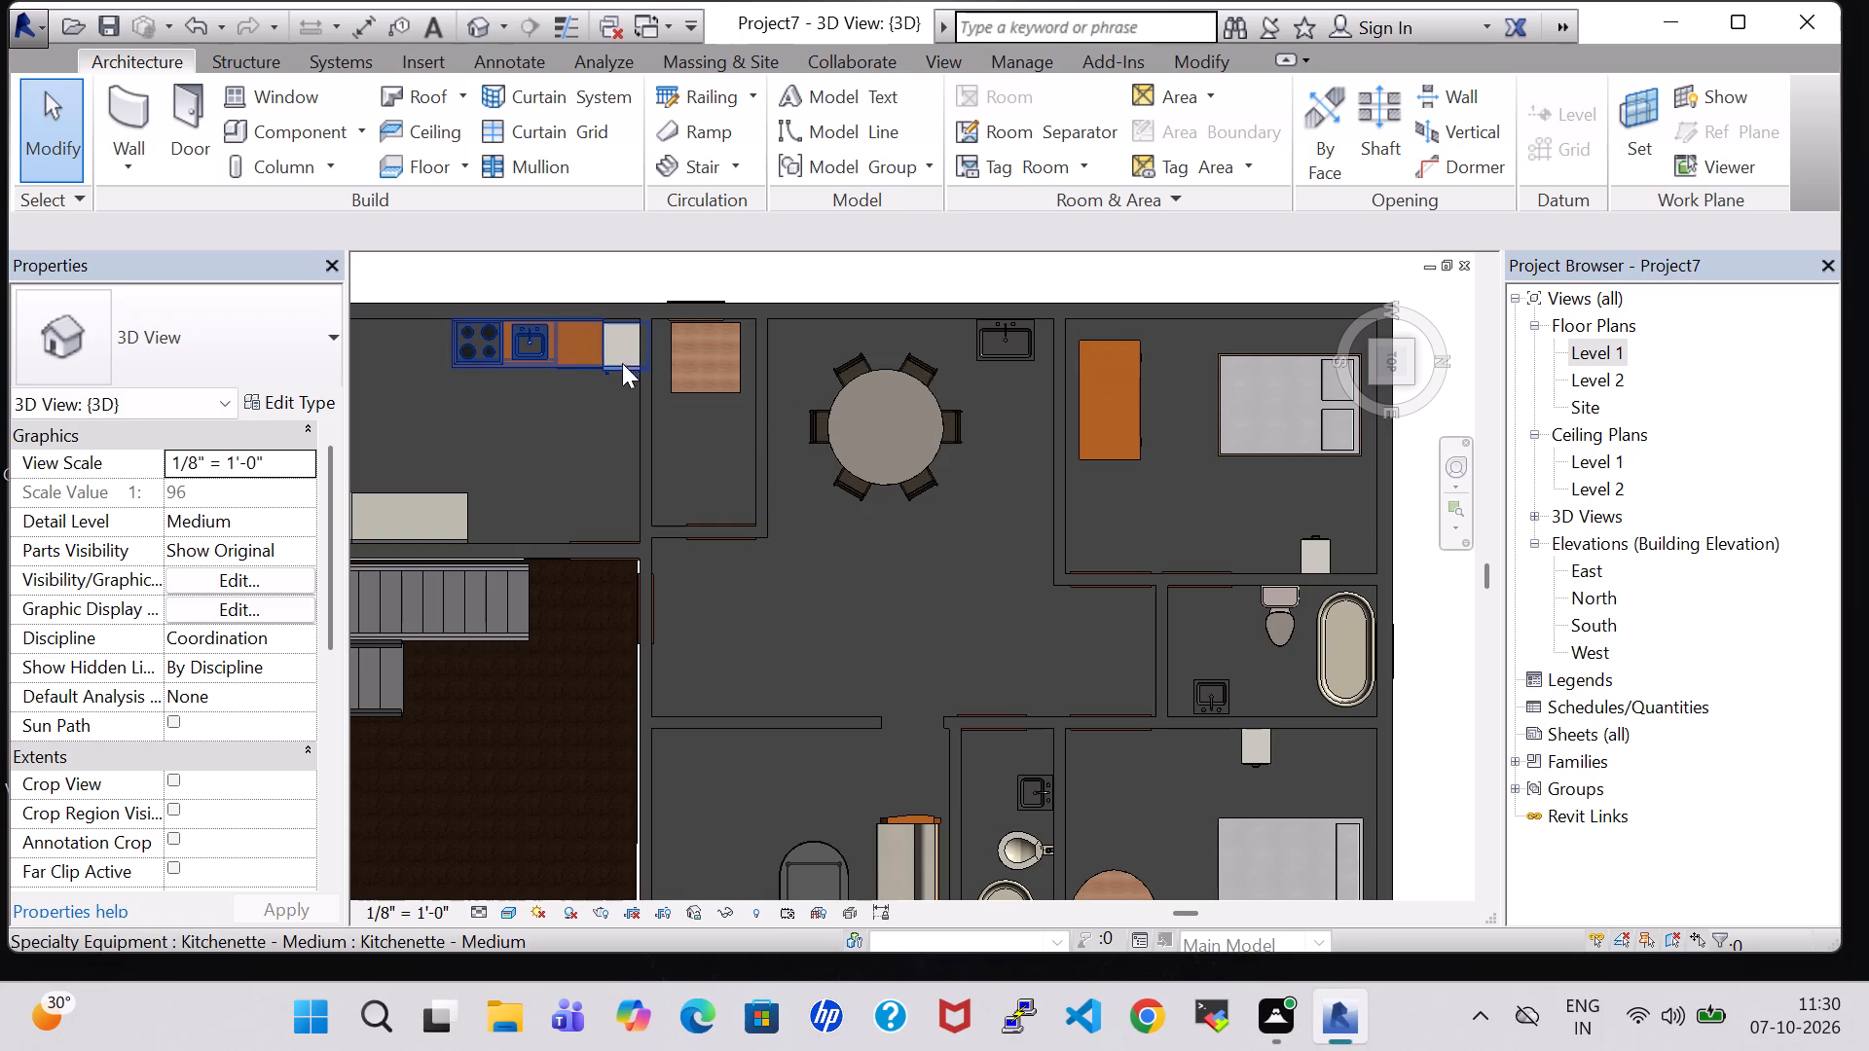
middle_drag(577, 448, 726, 448)
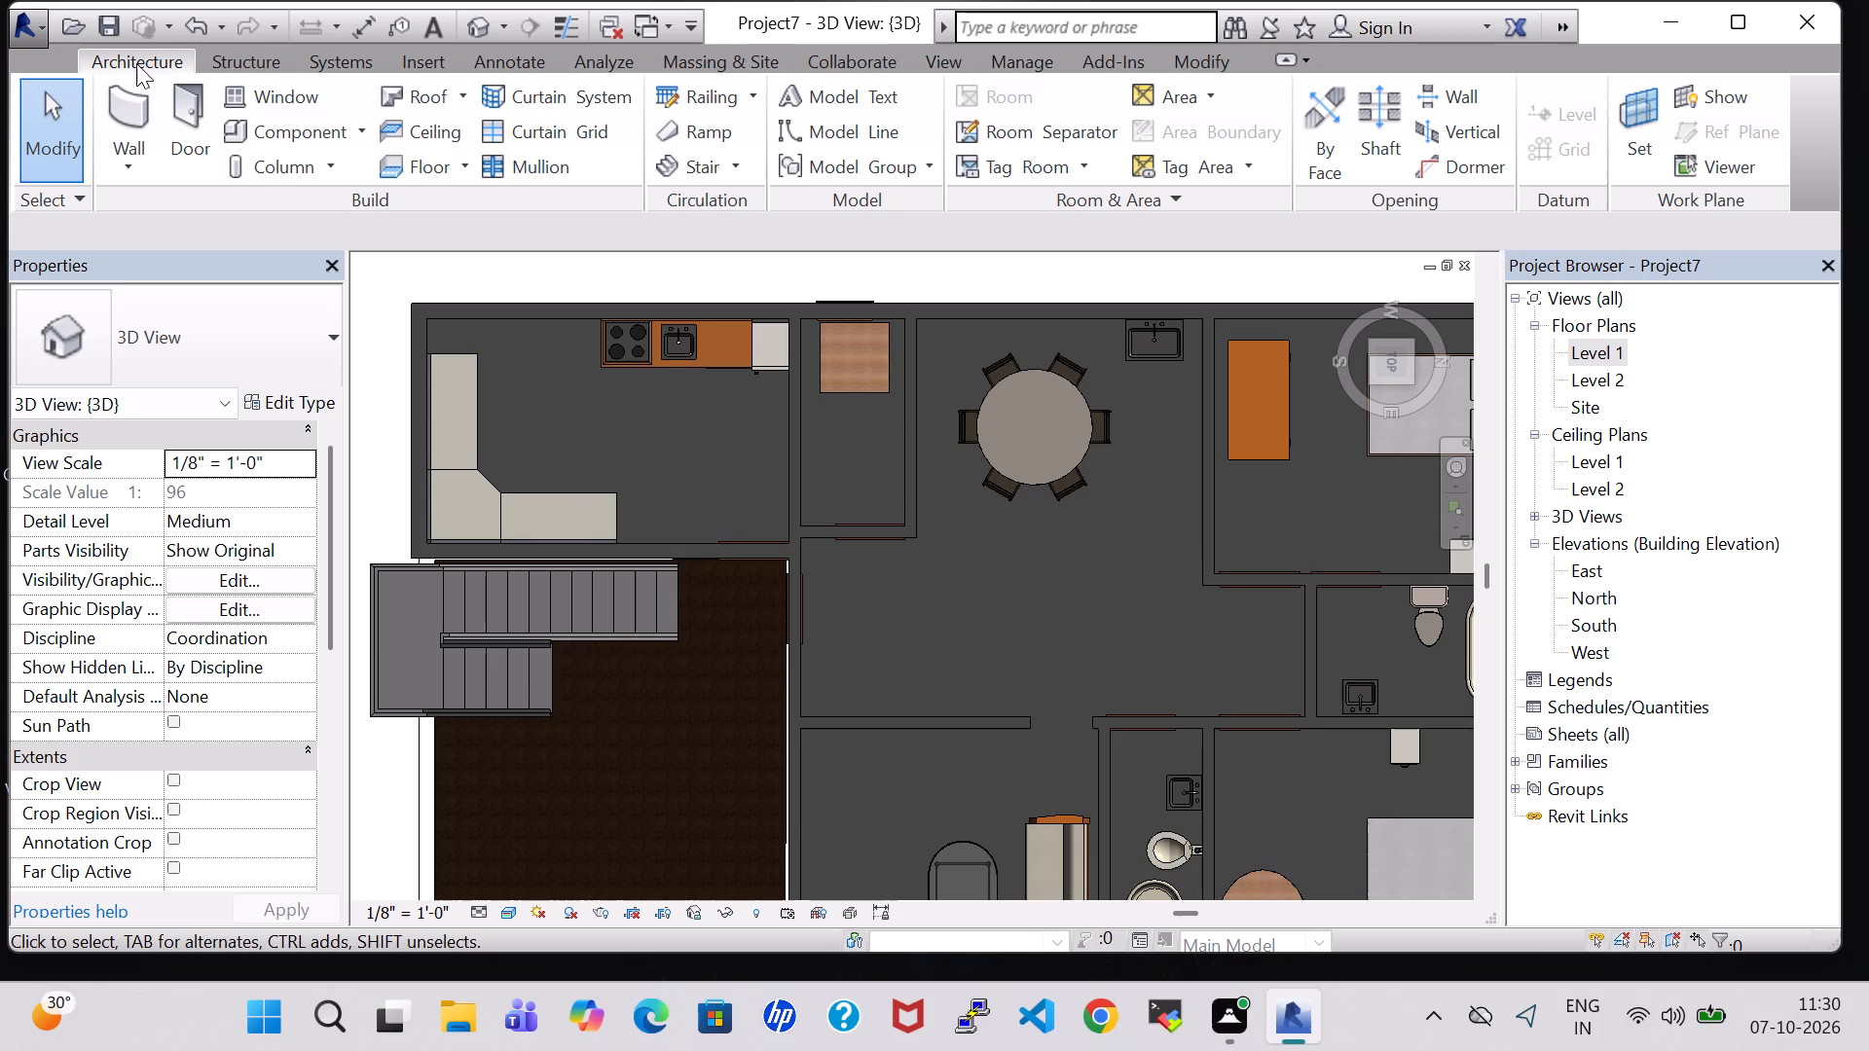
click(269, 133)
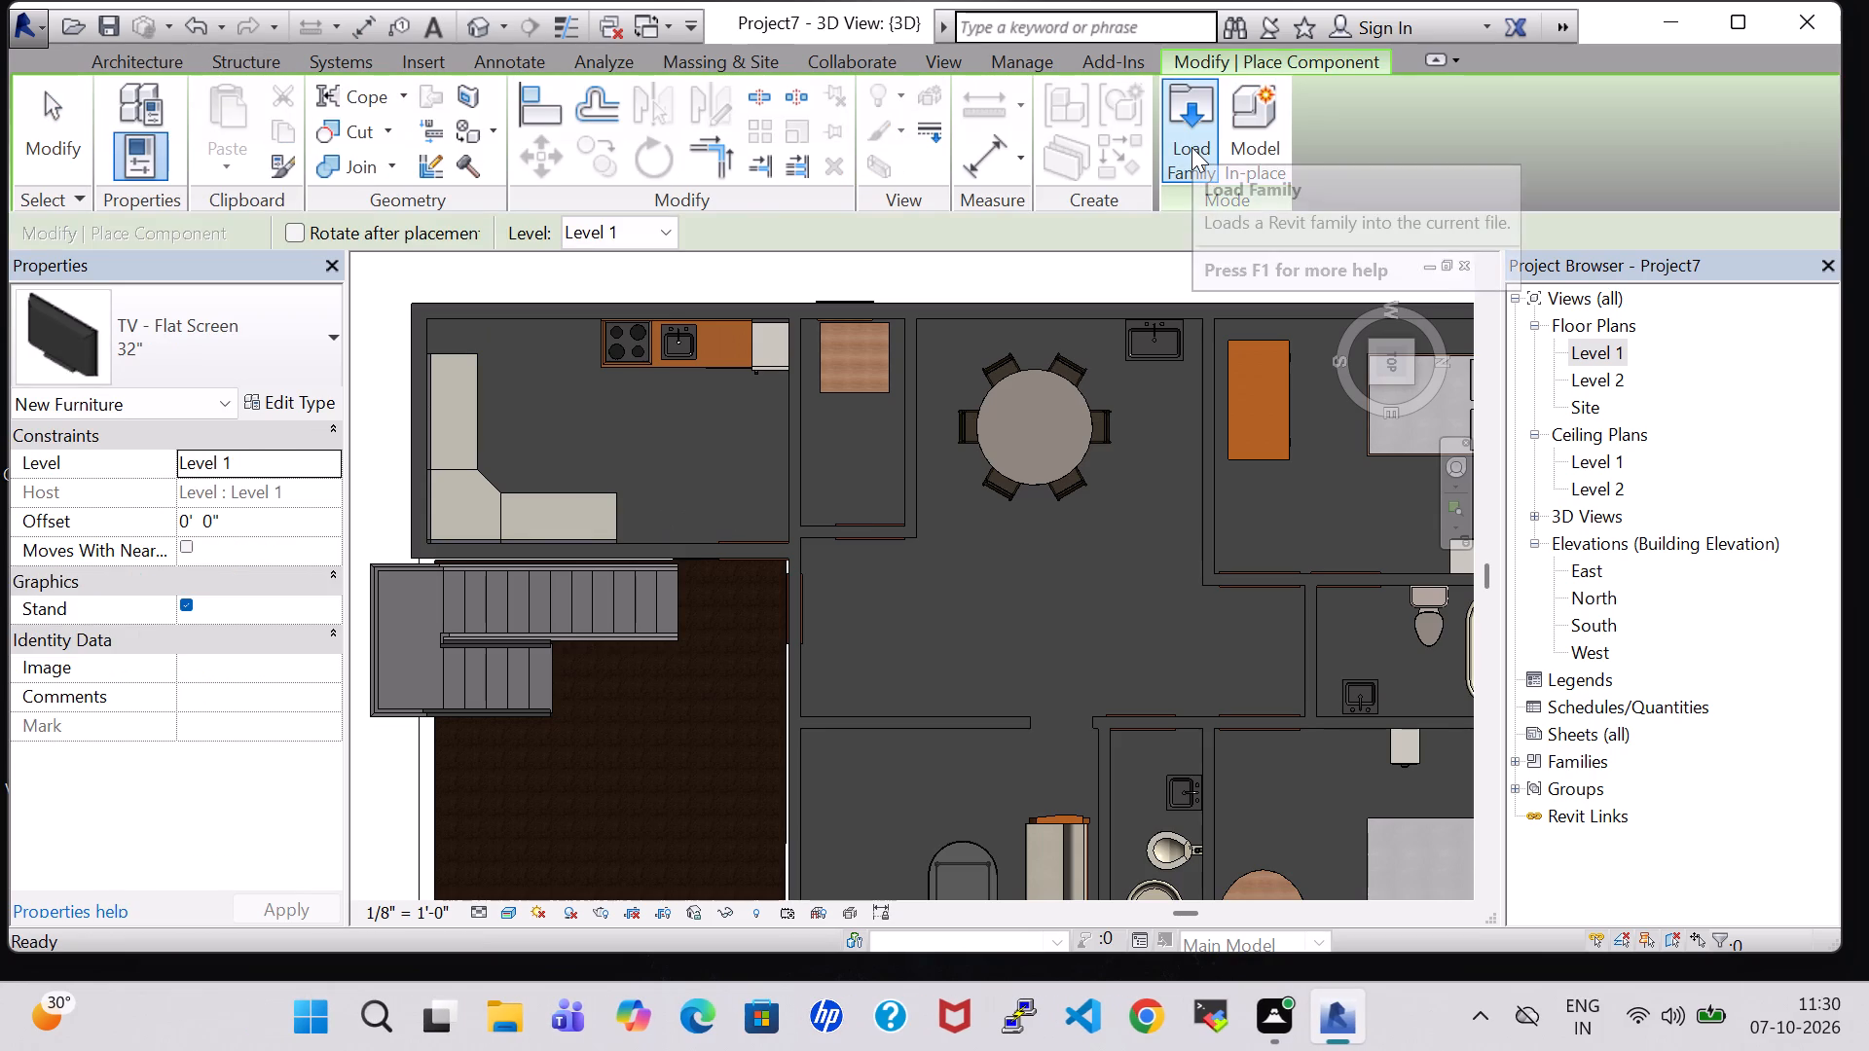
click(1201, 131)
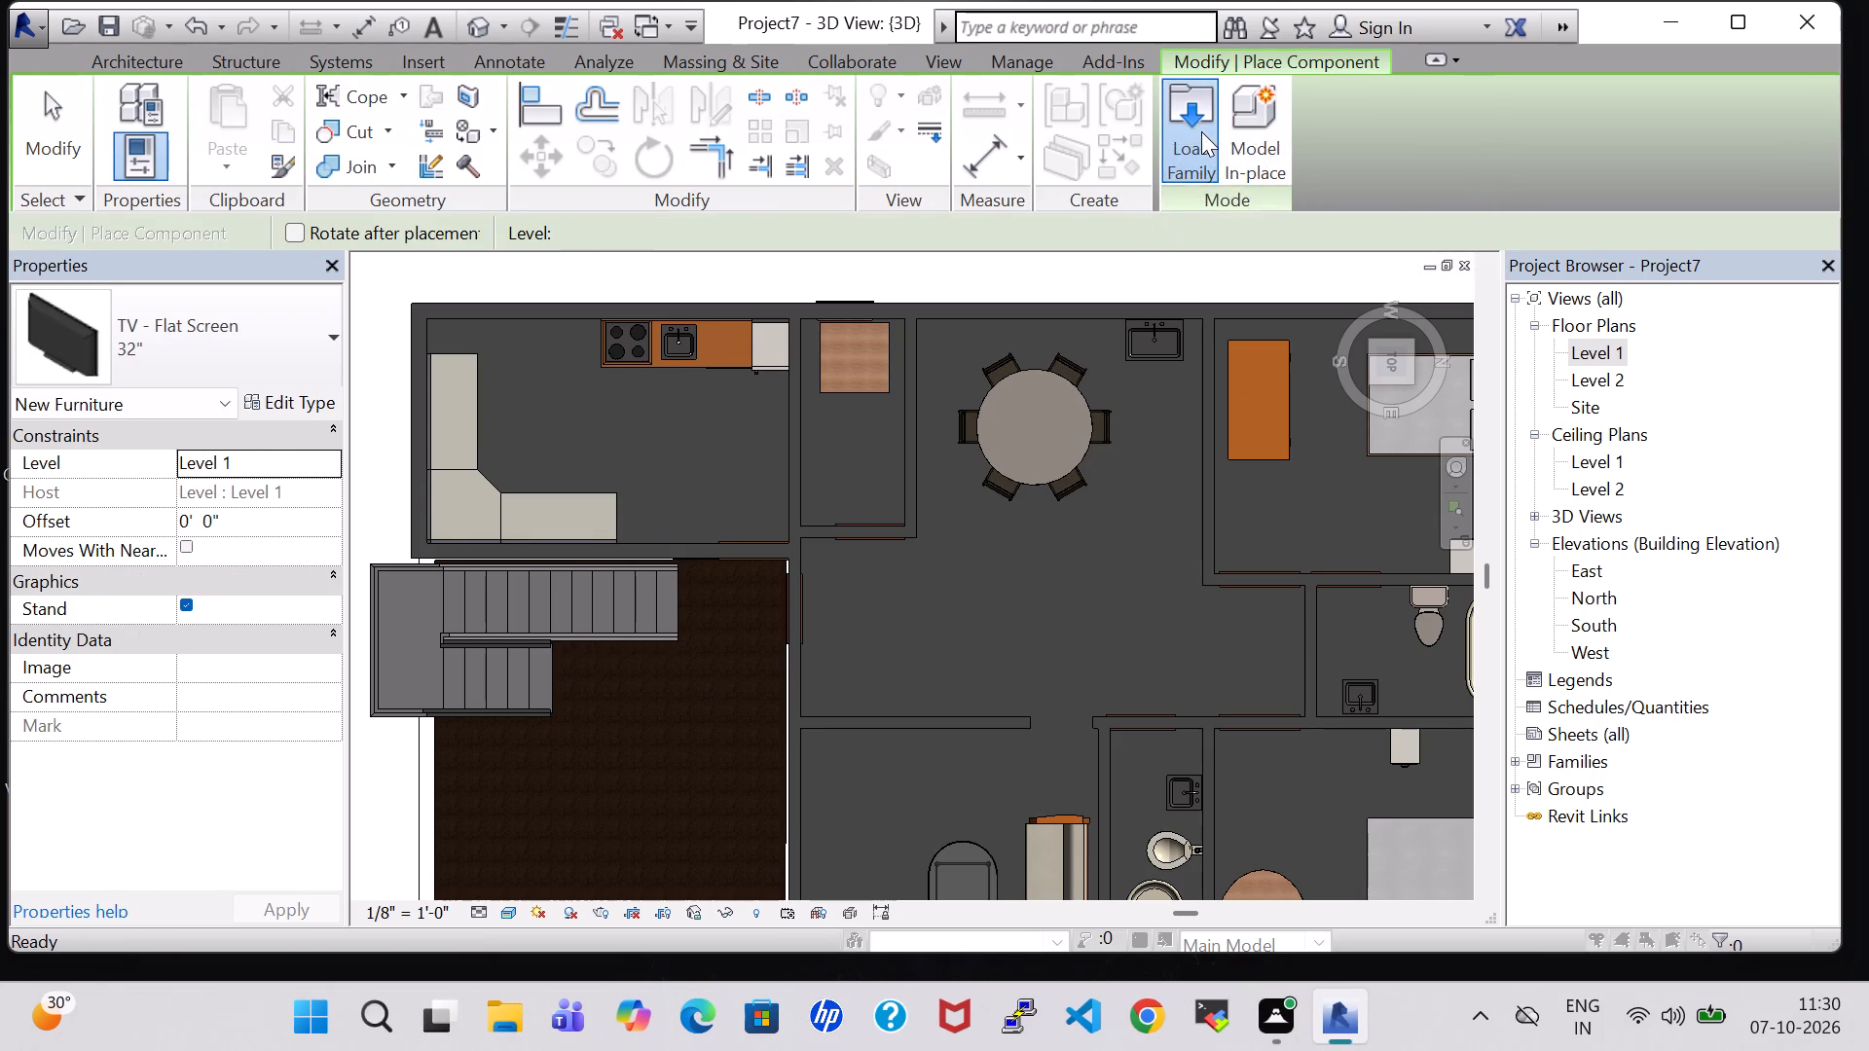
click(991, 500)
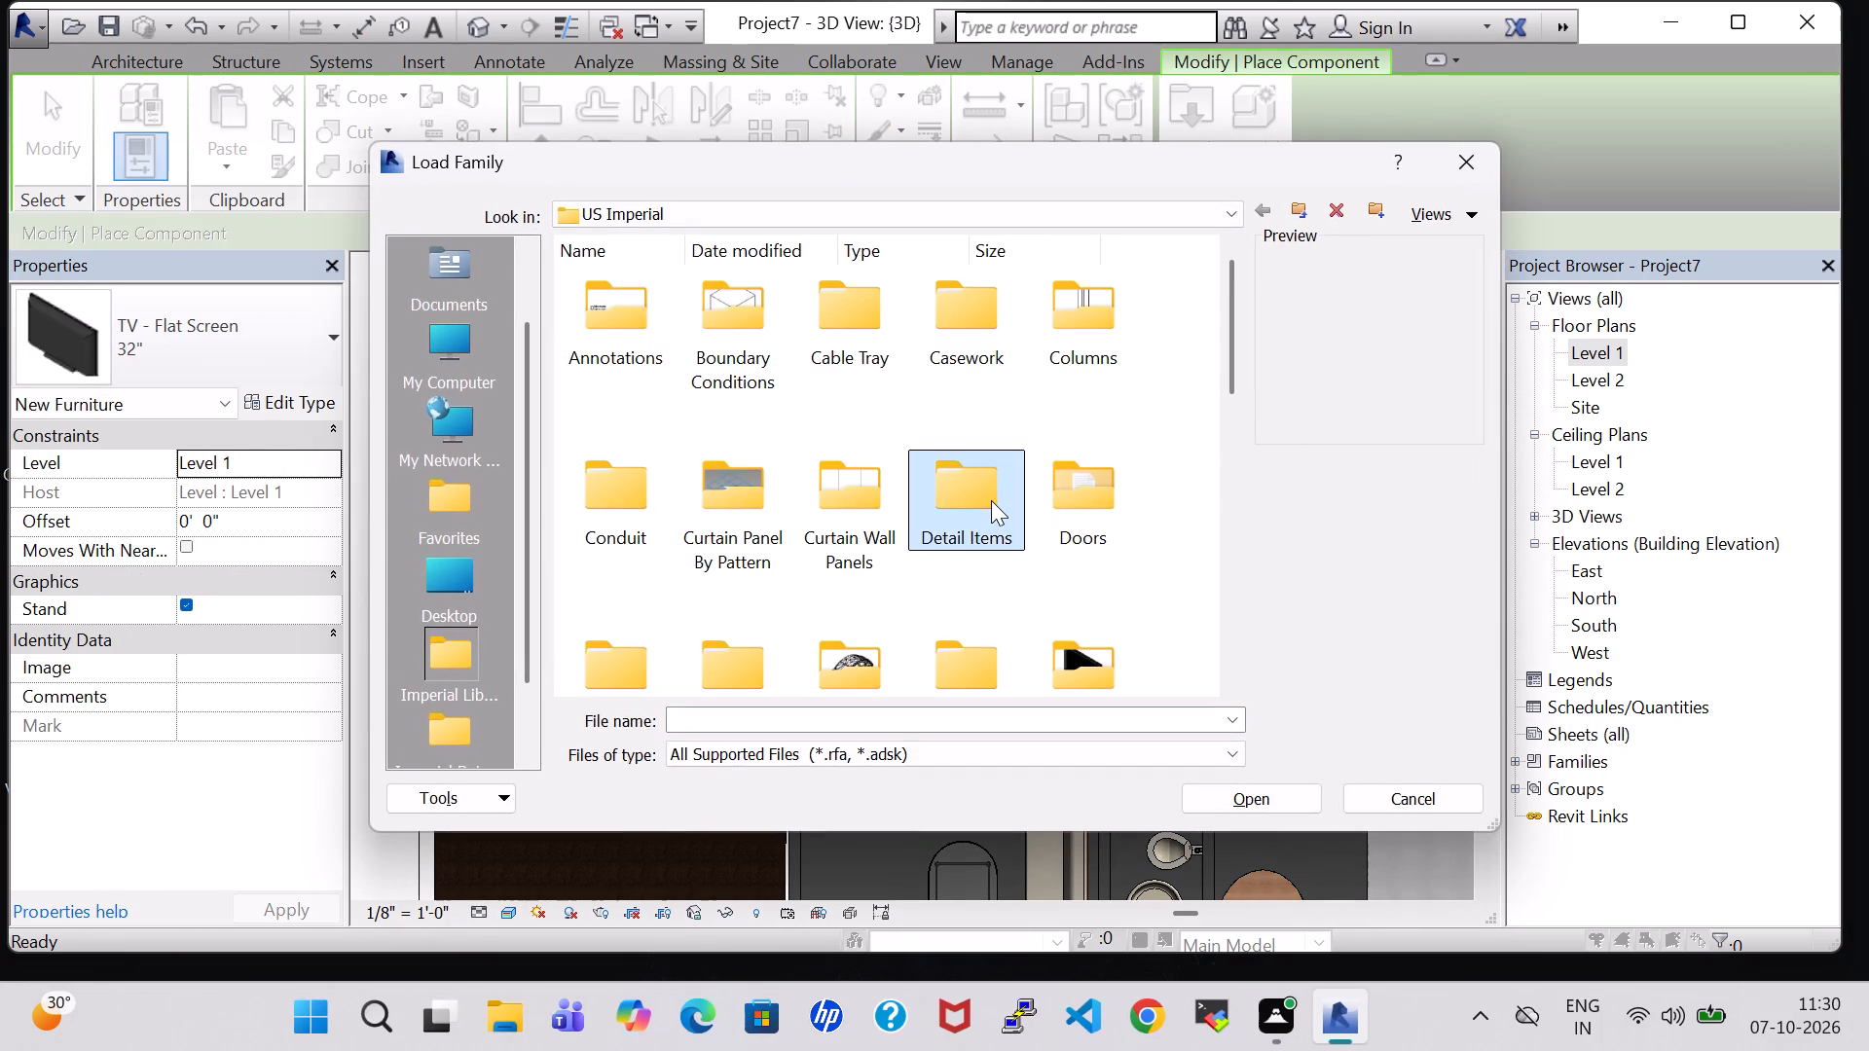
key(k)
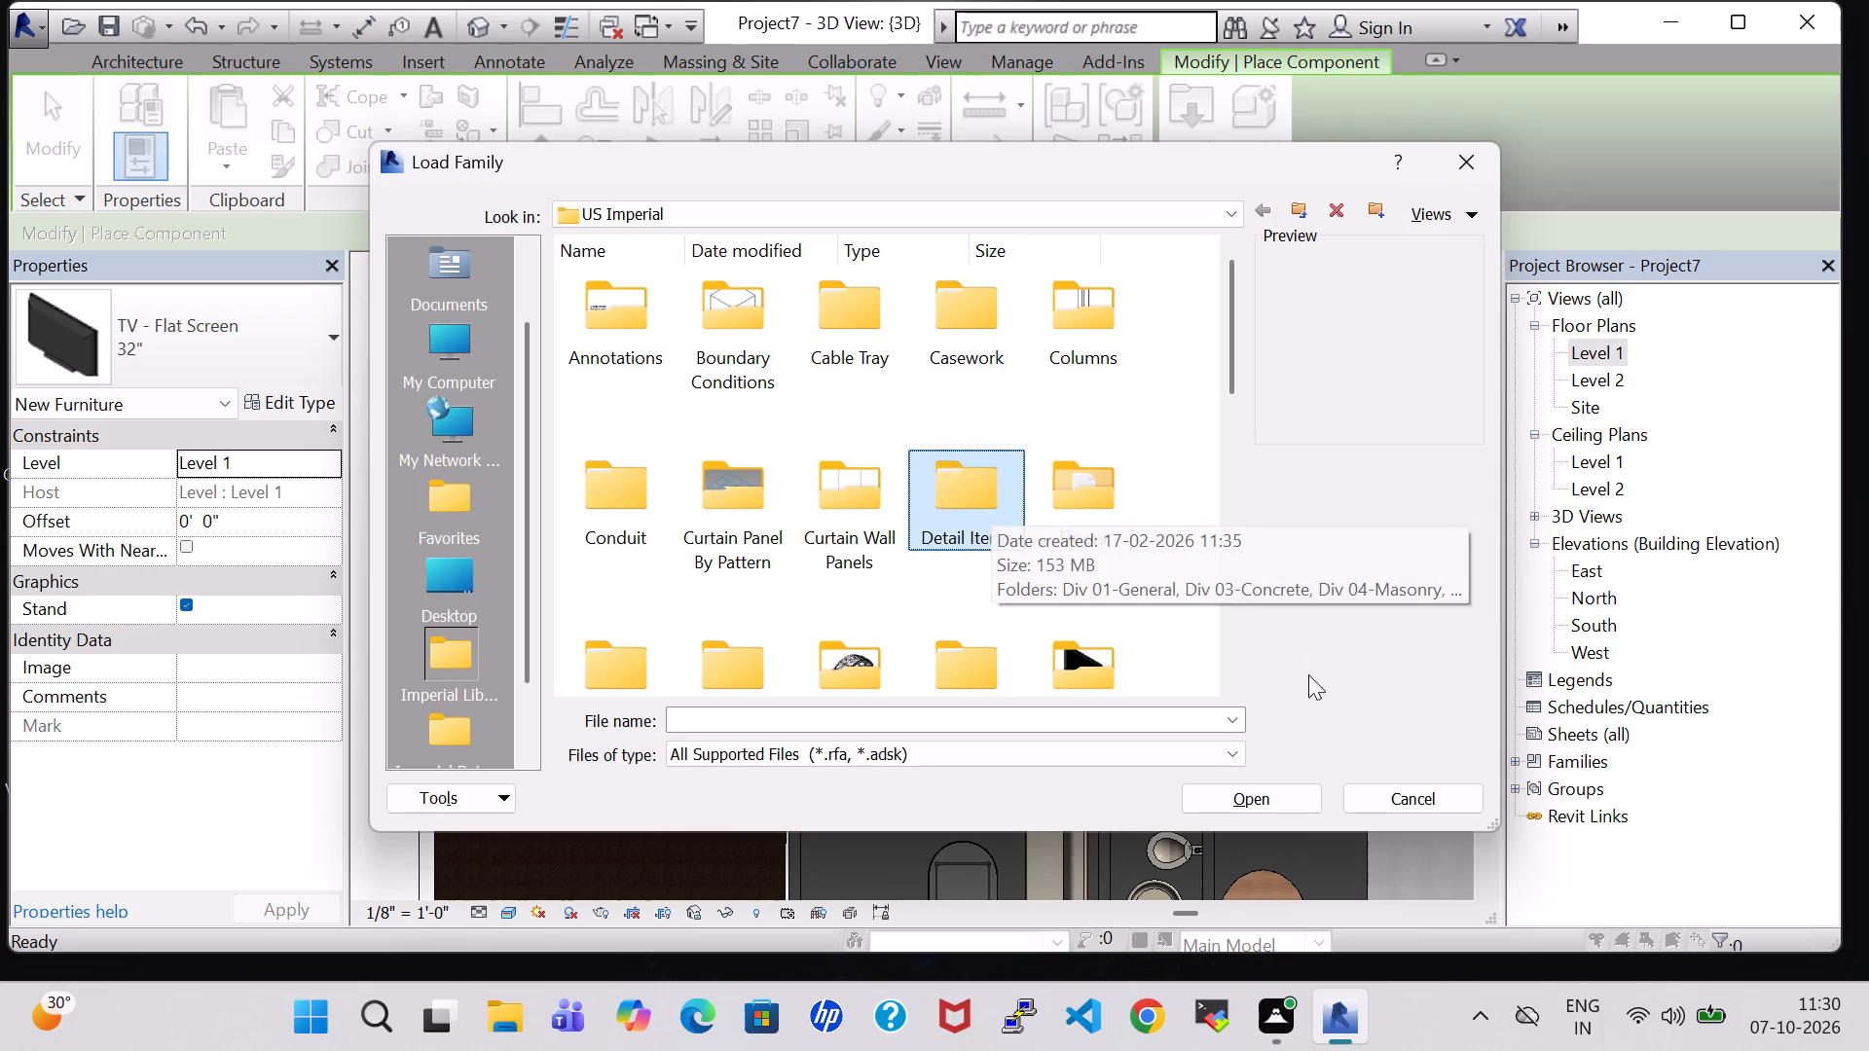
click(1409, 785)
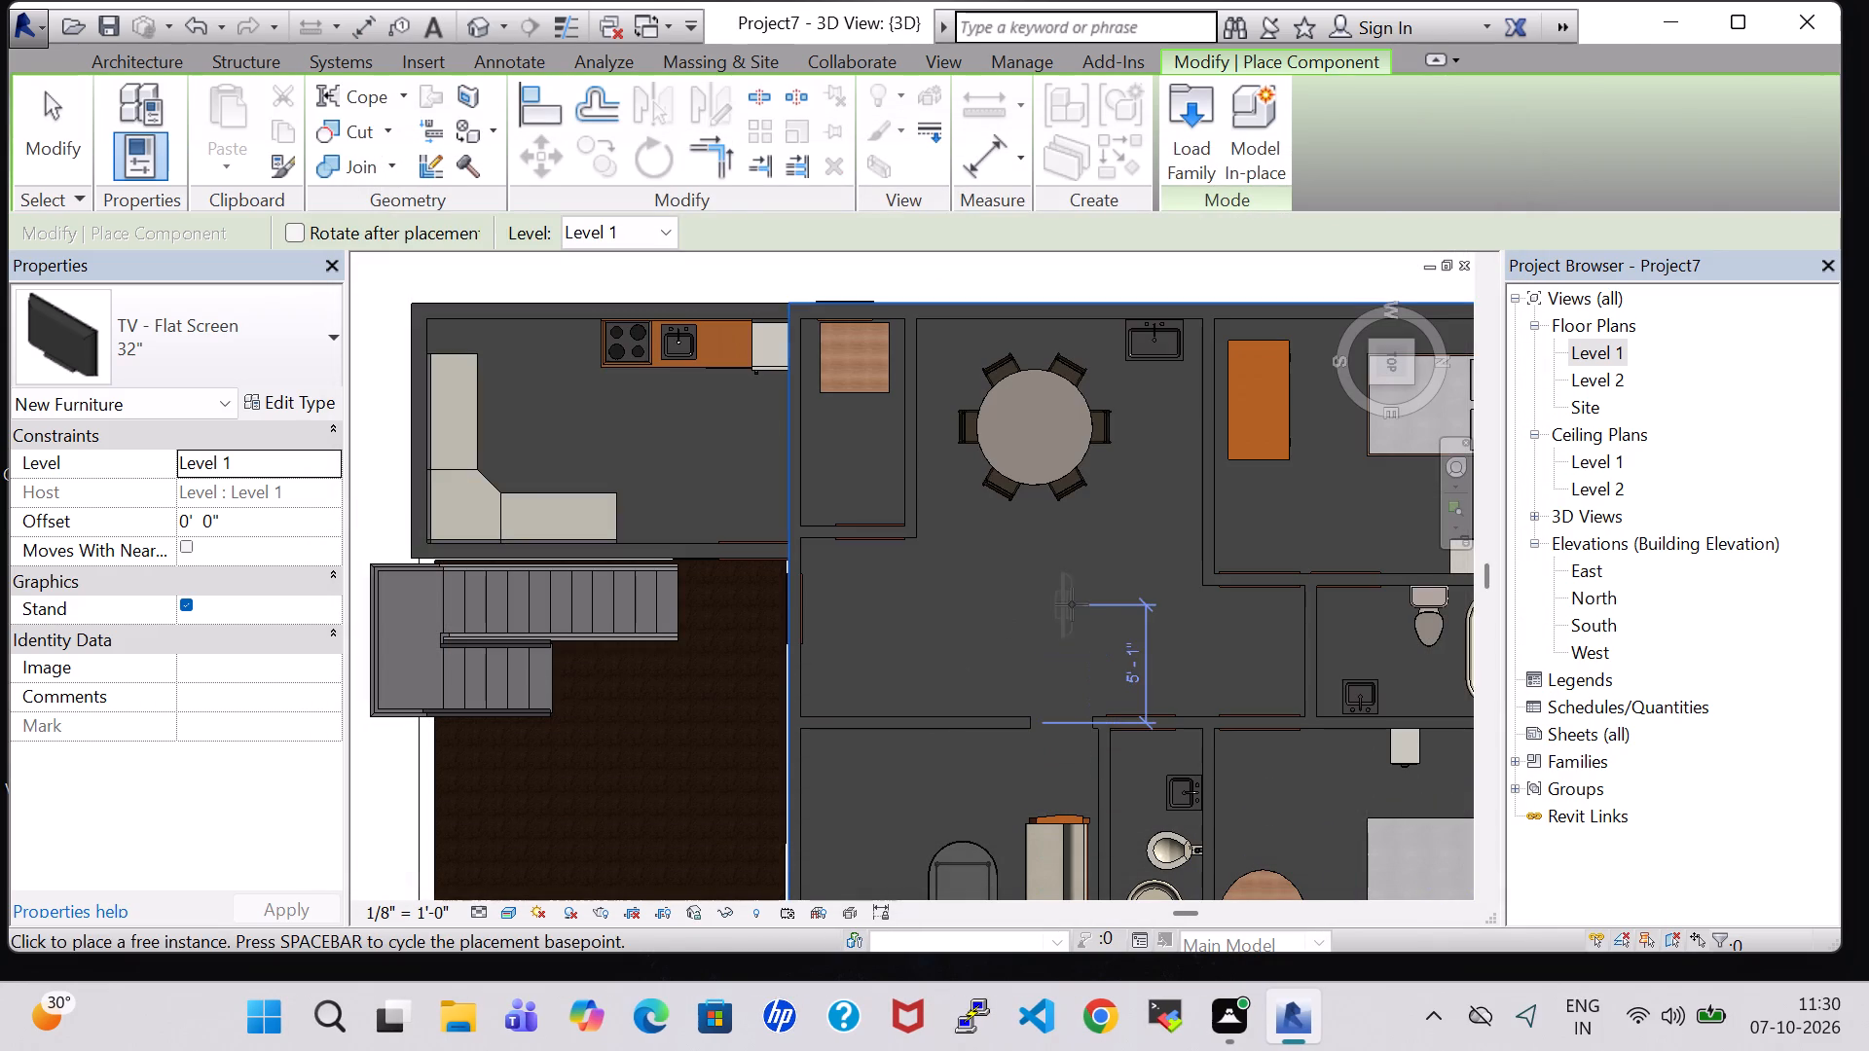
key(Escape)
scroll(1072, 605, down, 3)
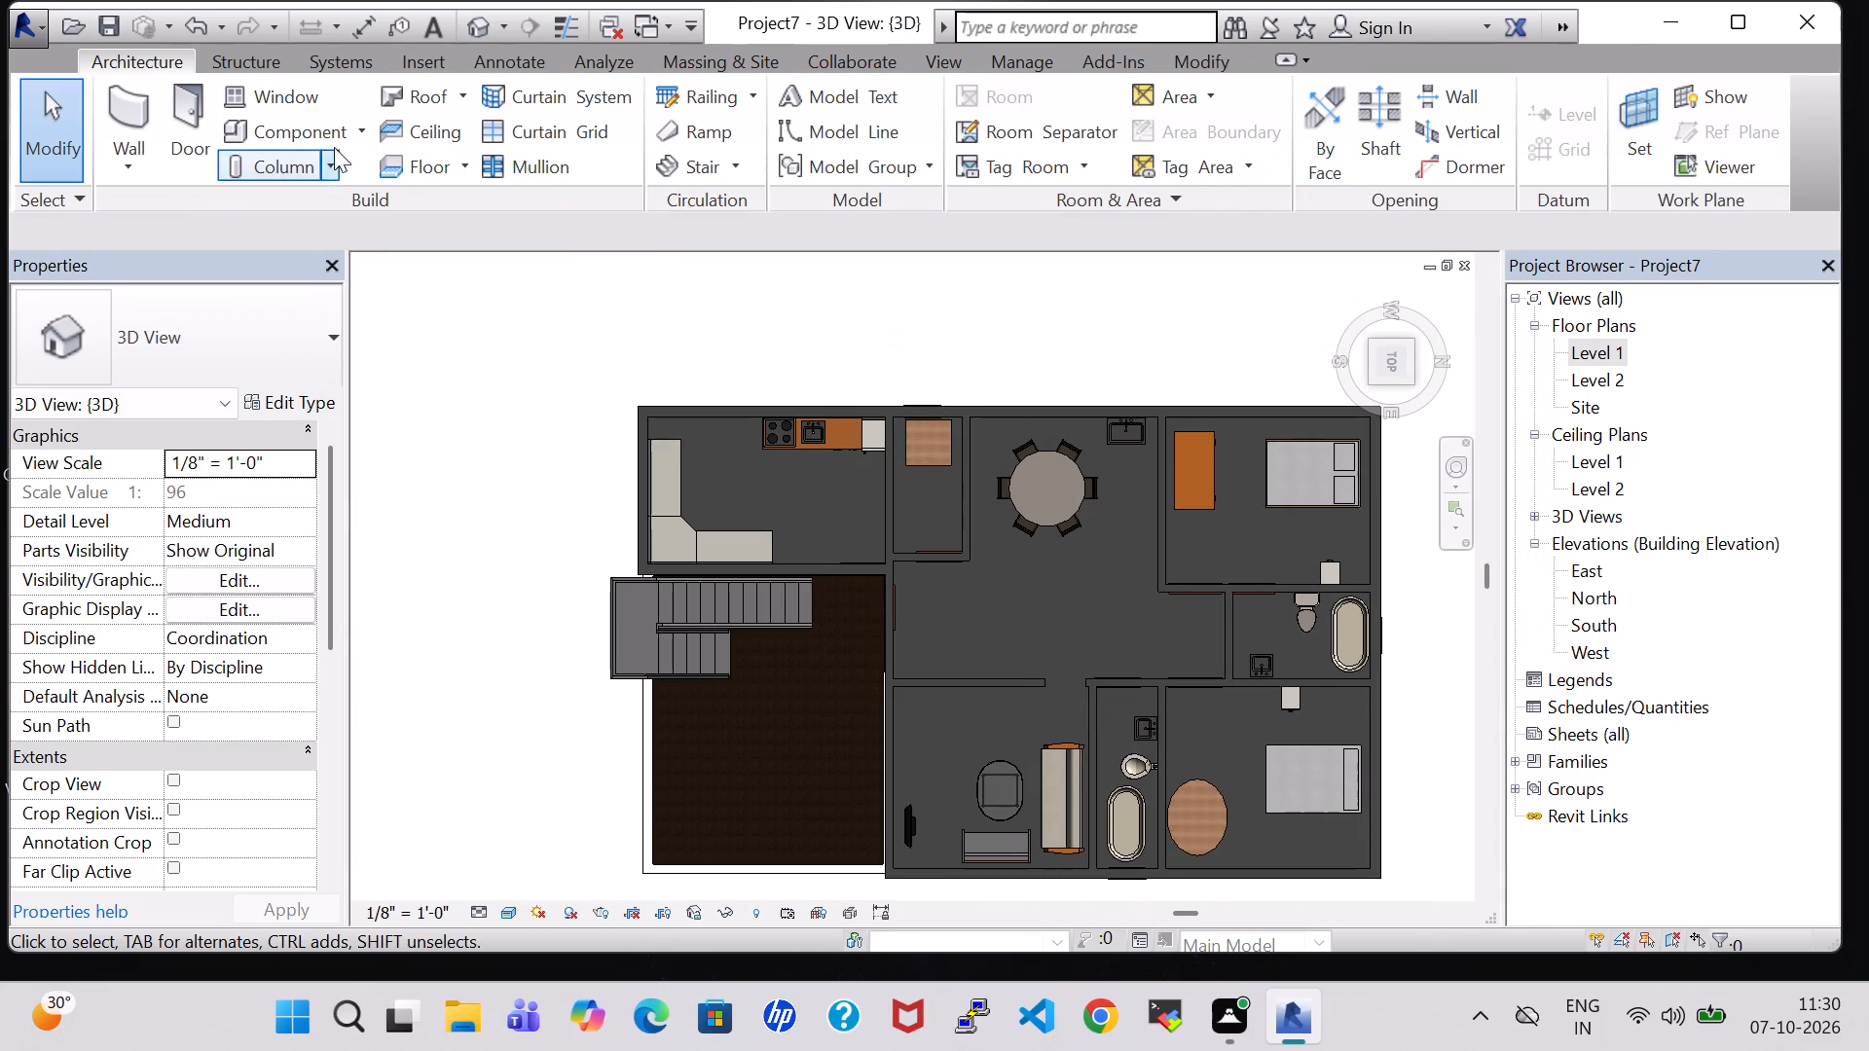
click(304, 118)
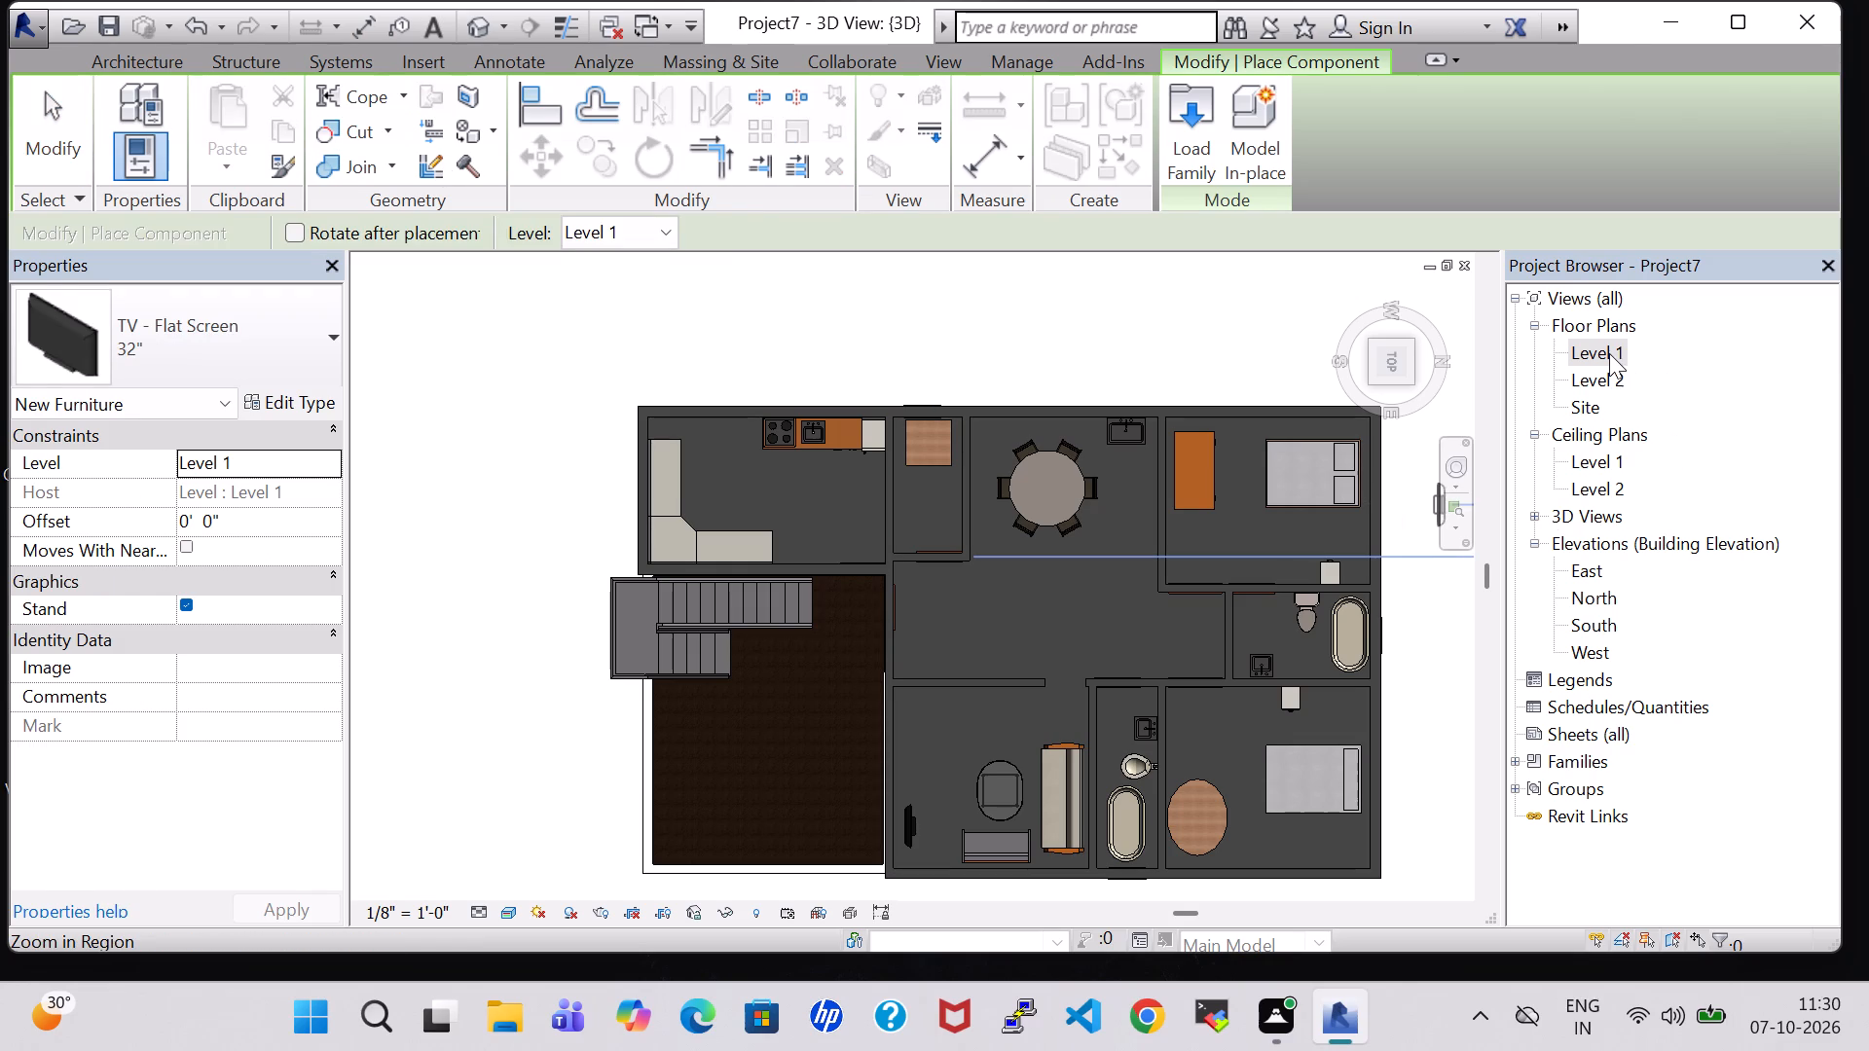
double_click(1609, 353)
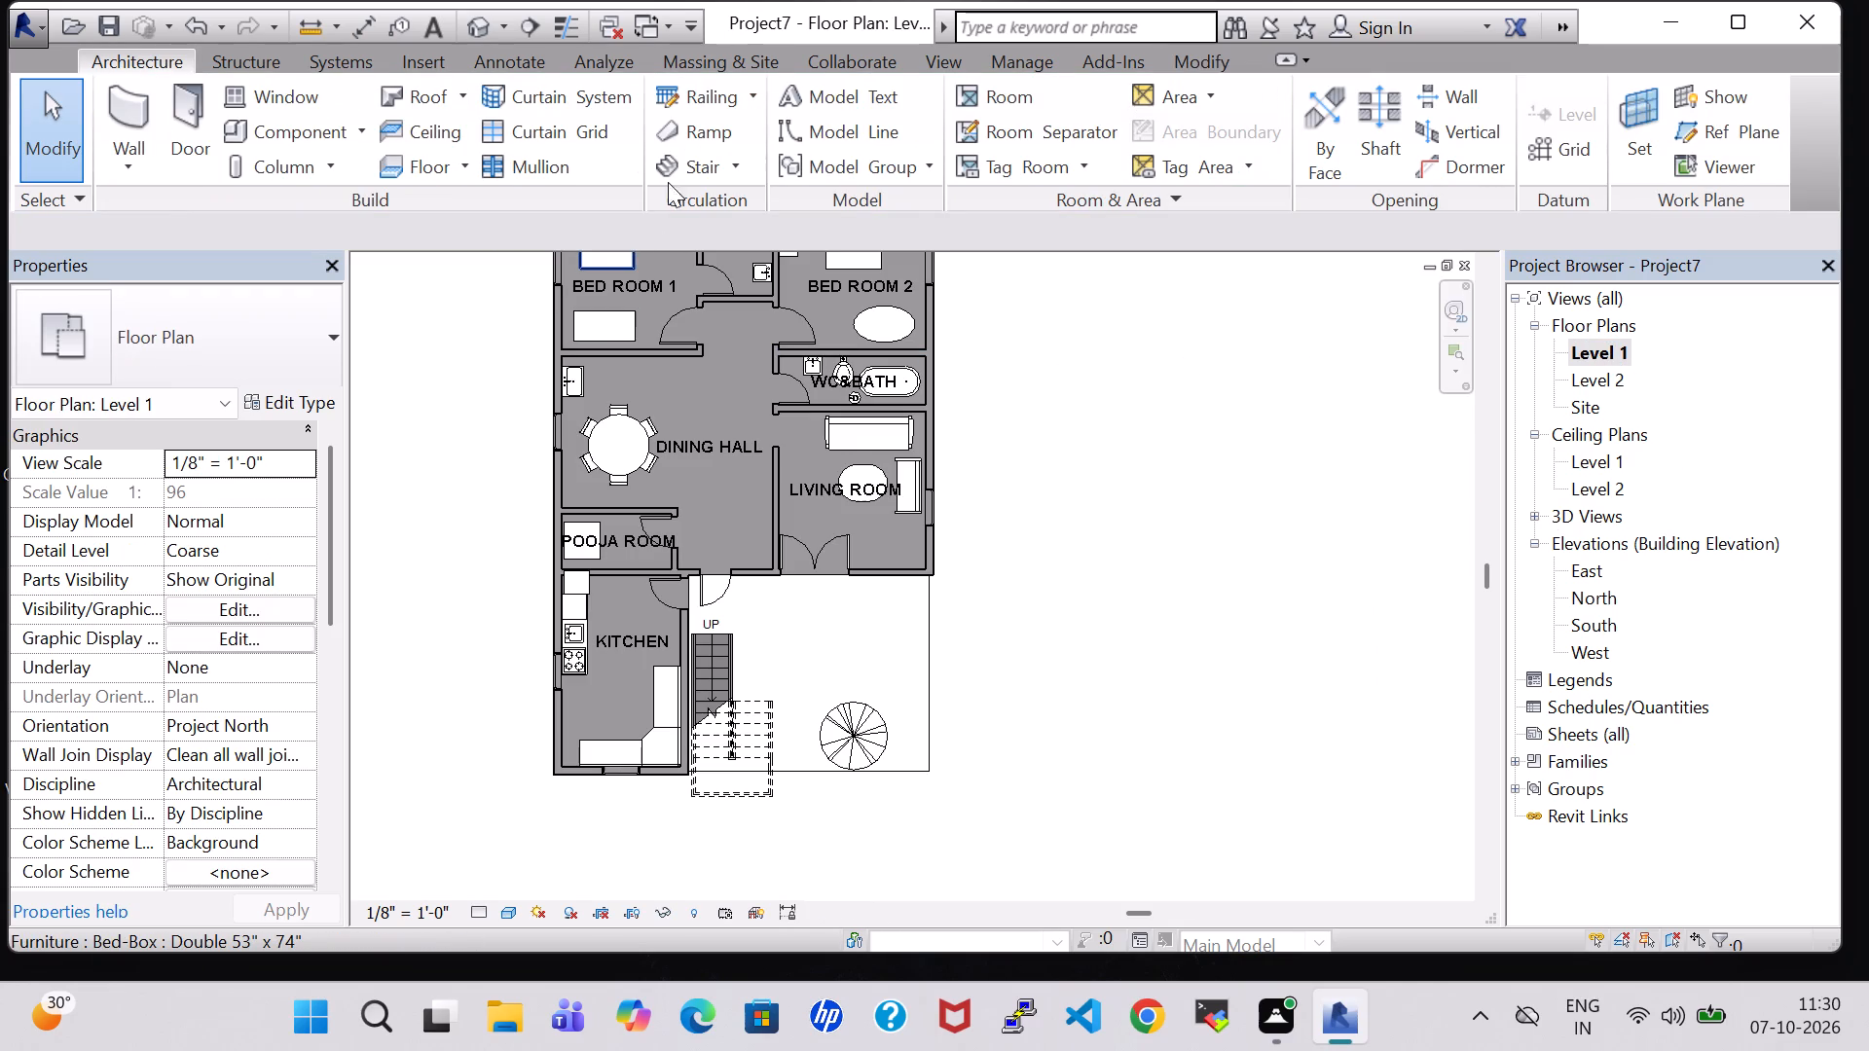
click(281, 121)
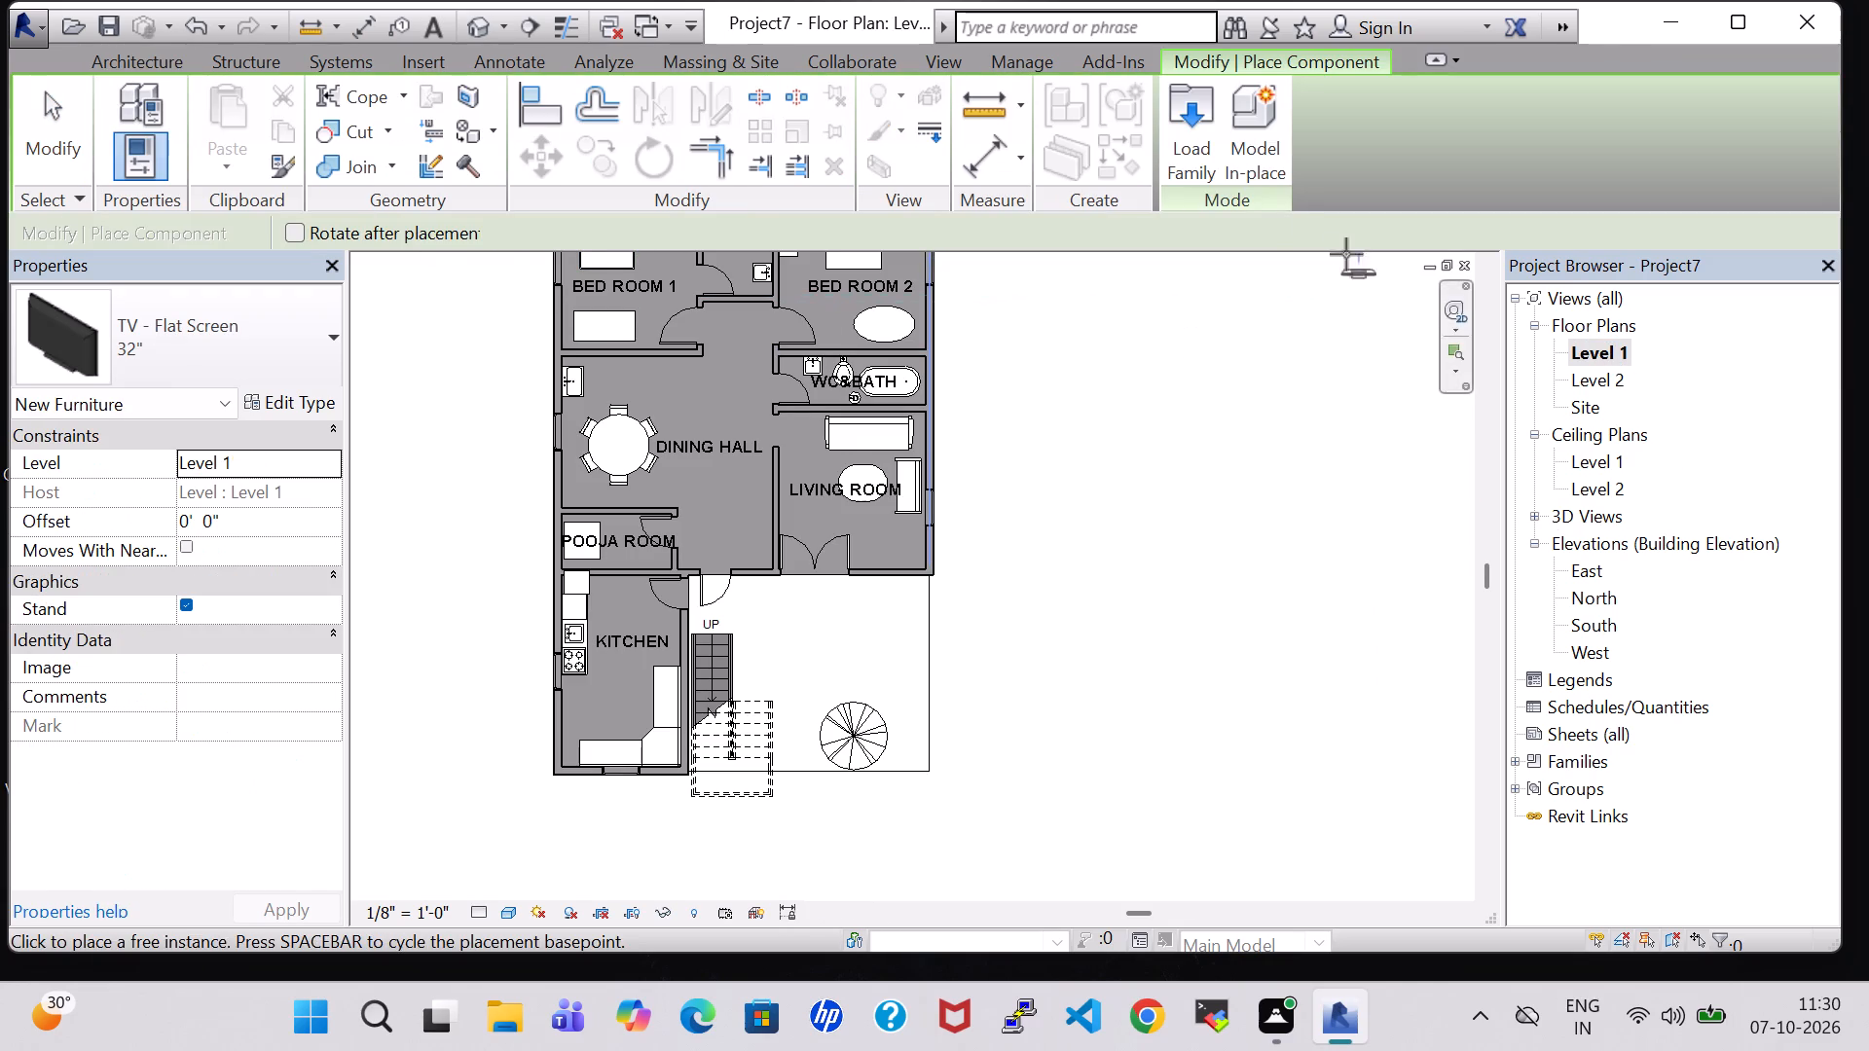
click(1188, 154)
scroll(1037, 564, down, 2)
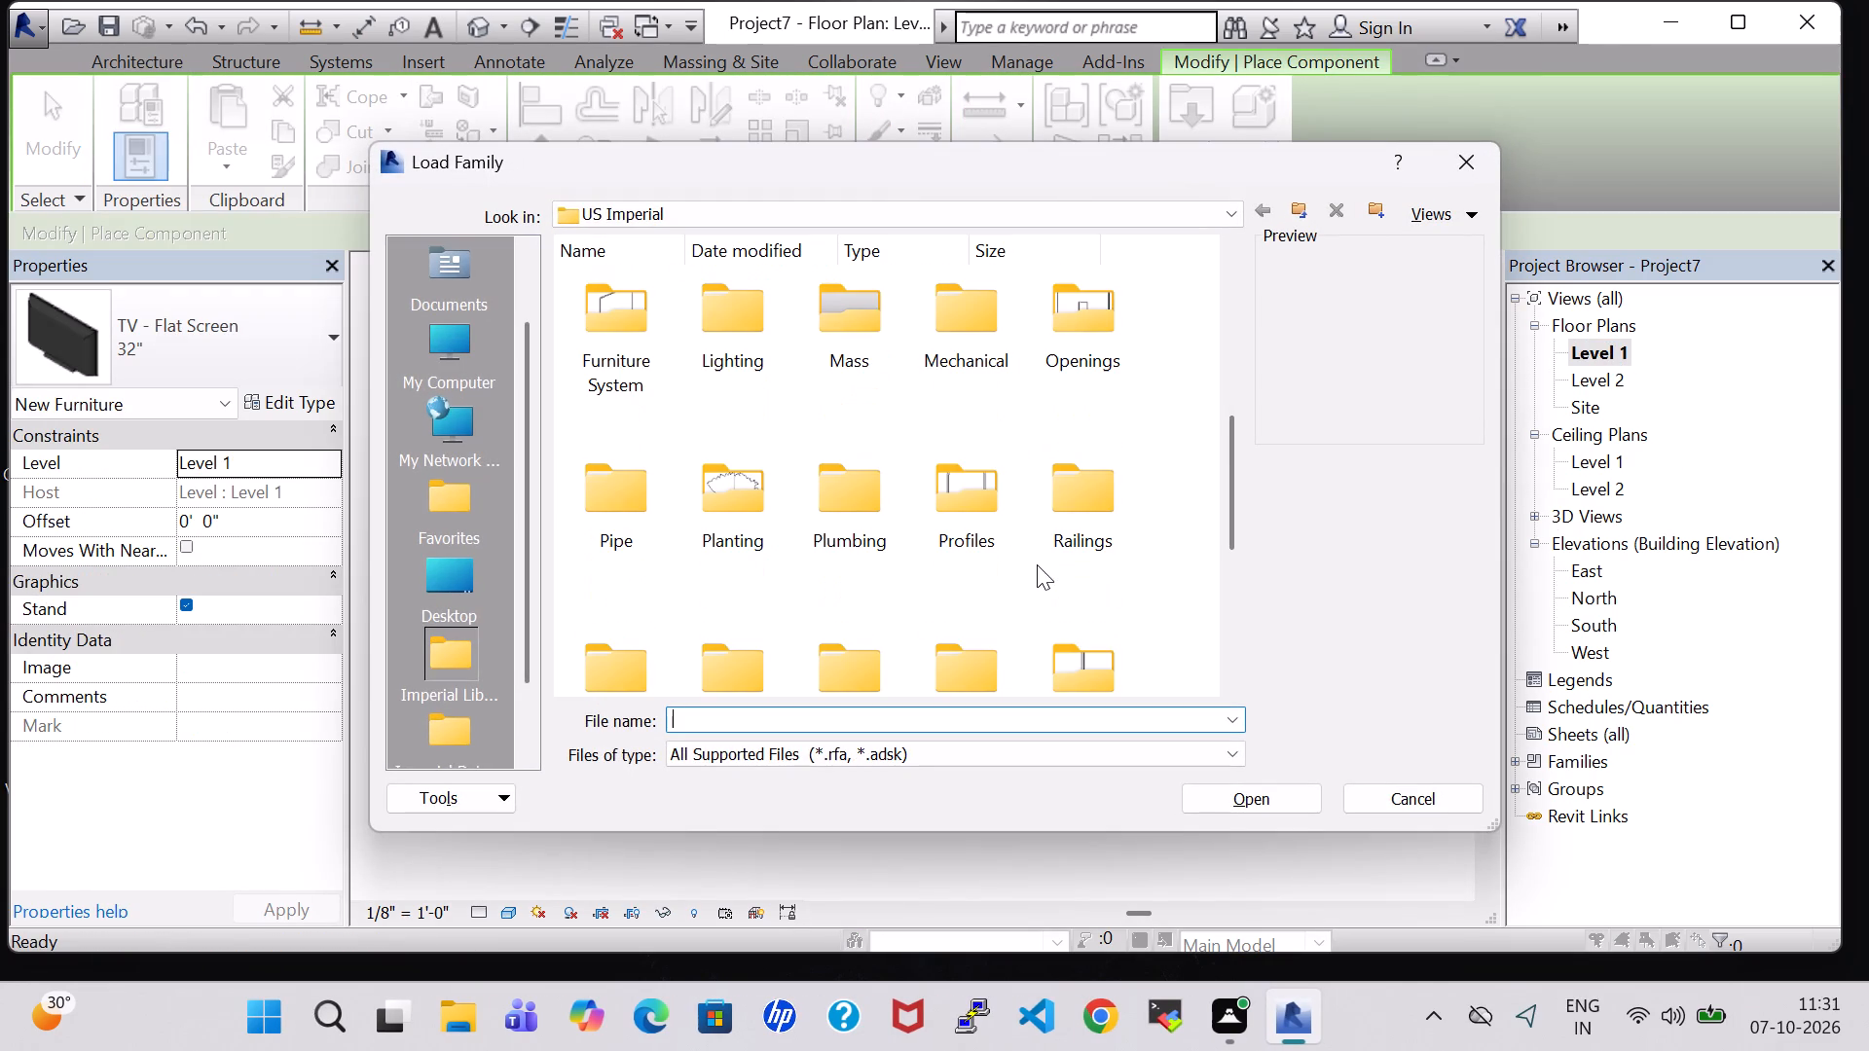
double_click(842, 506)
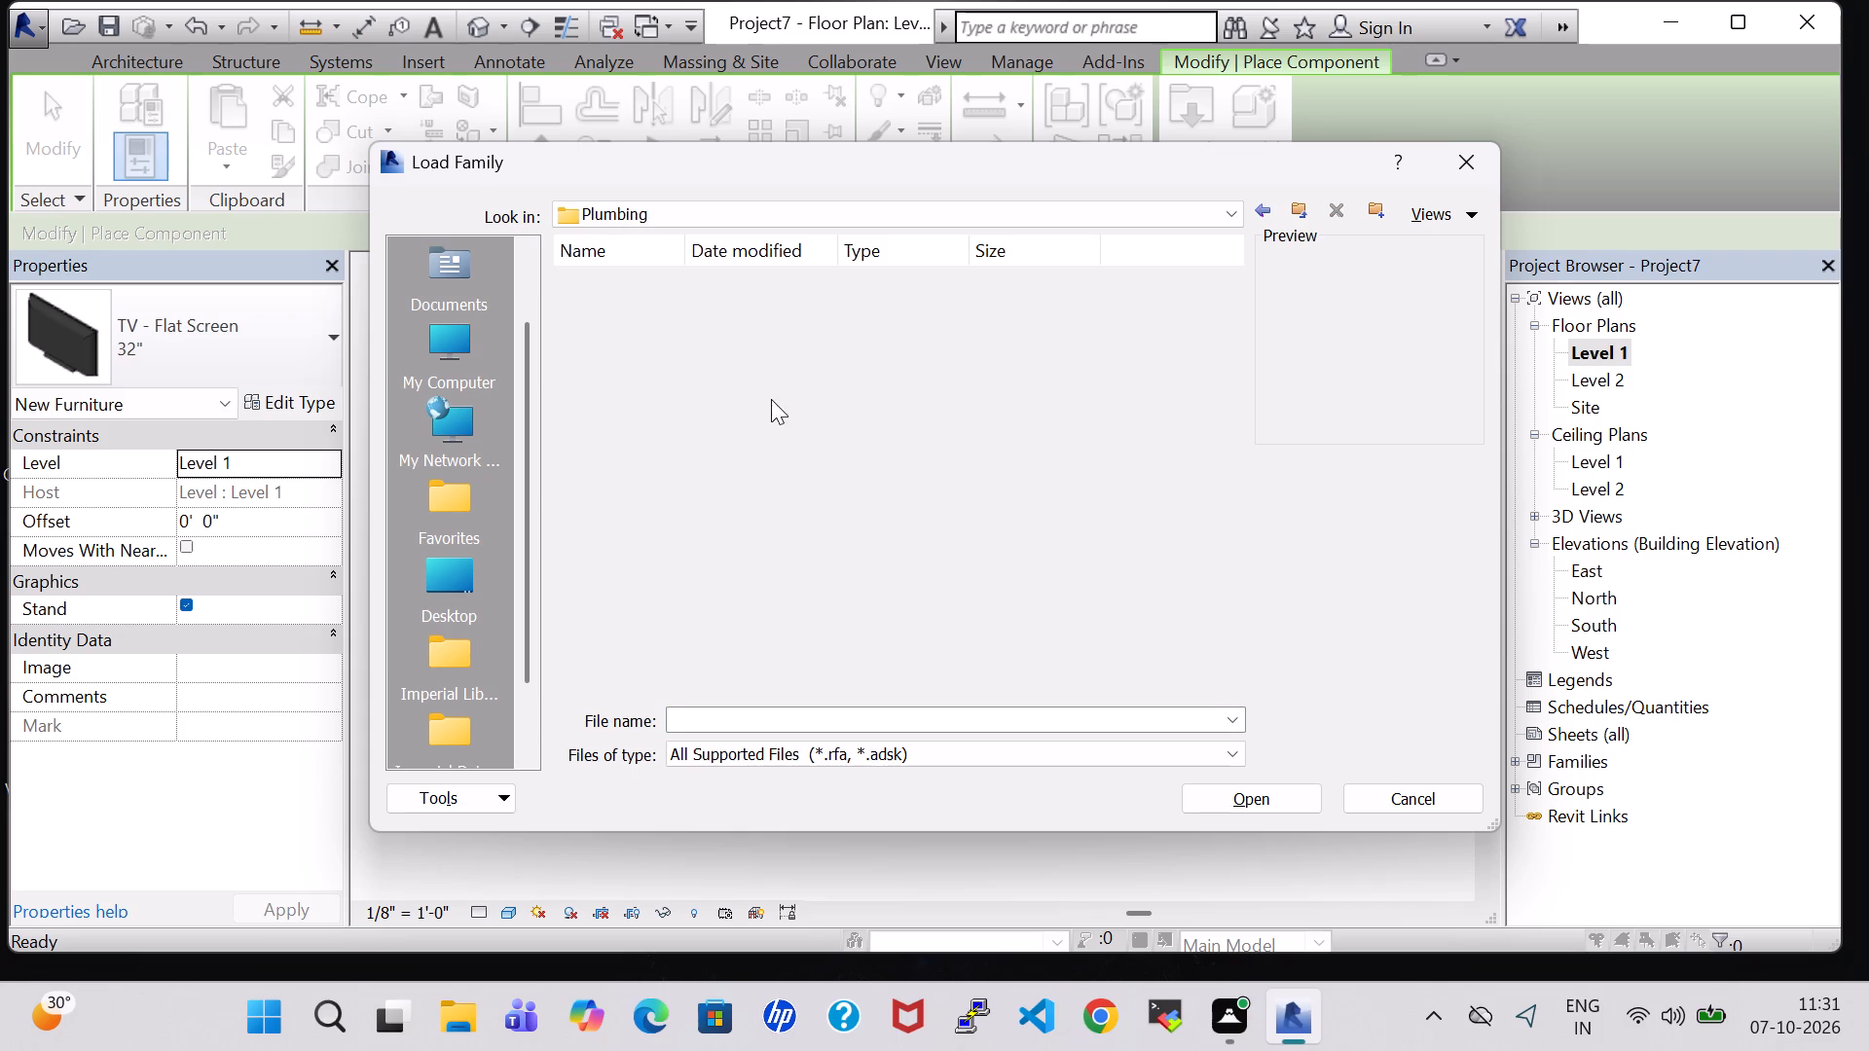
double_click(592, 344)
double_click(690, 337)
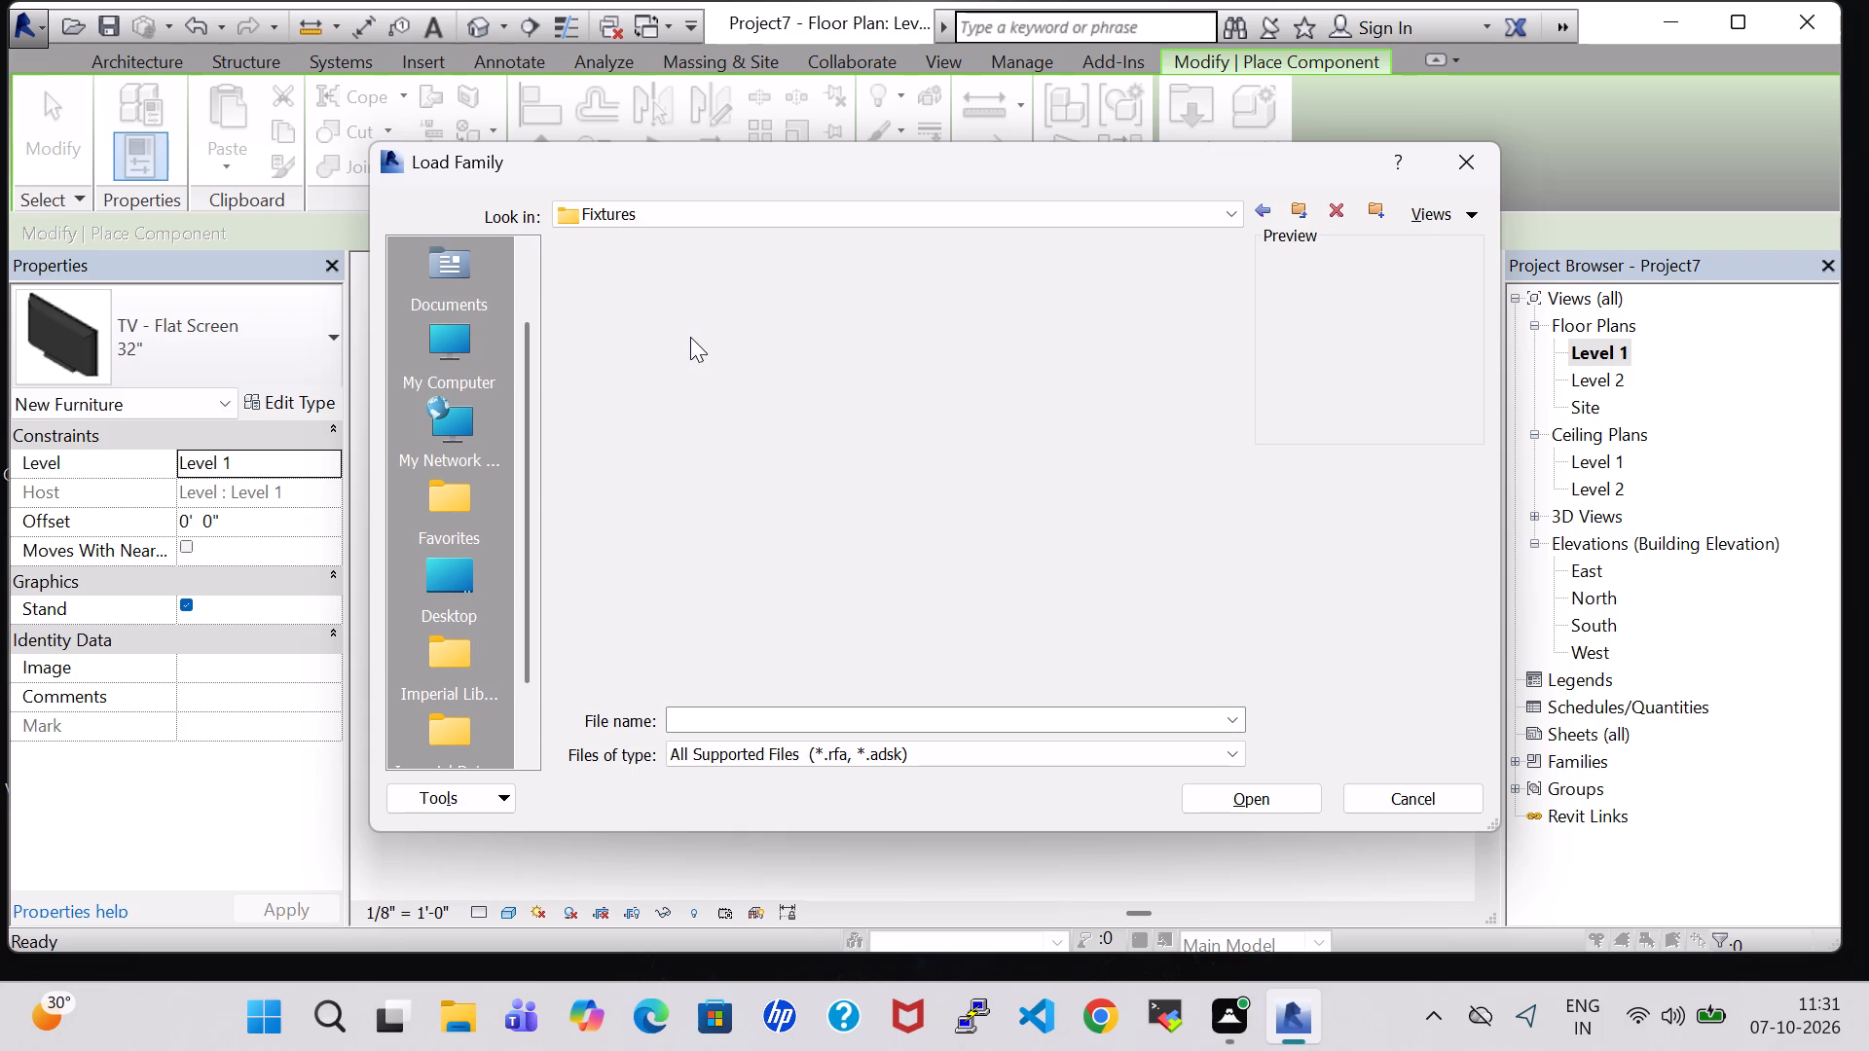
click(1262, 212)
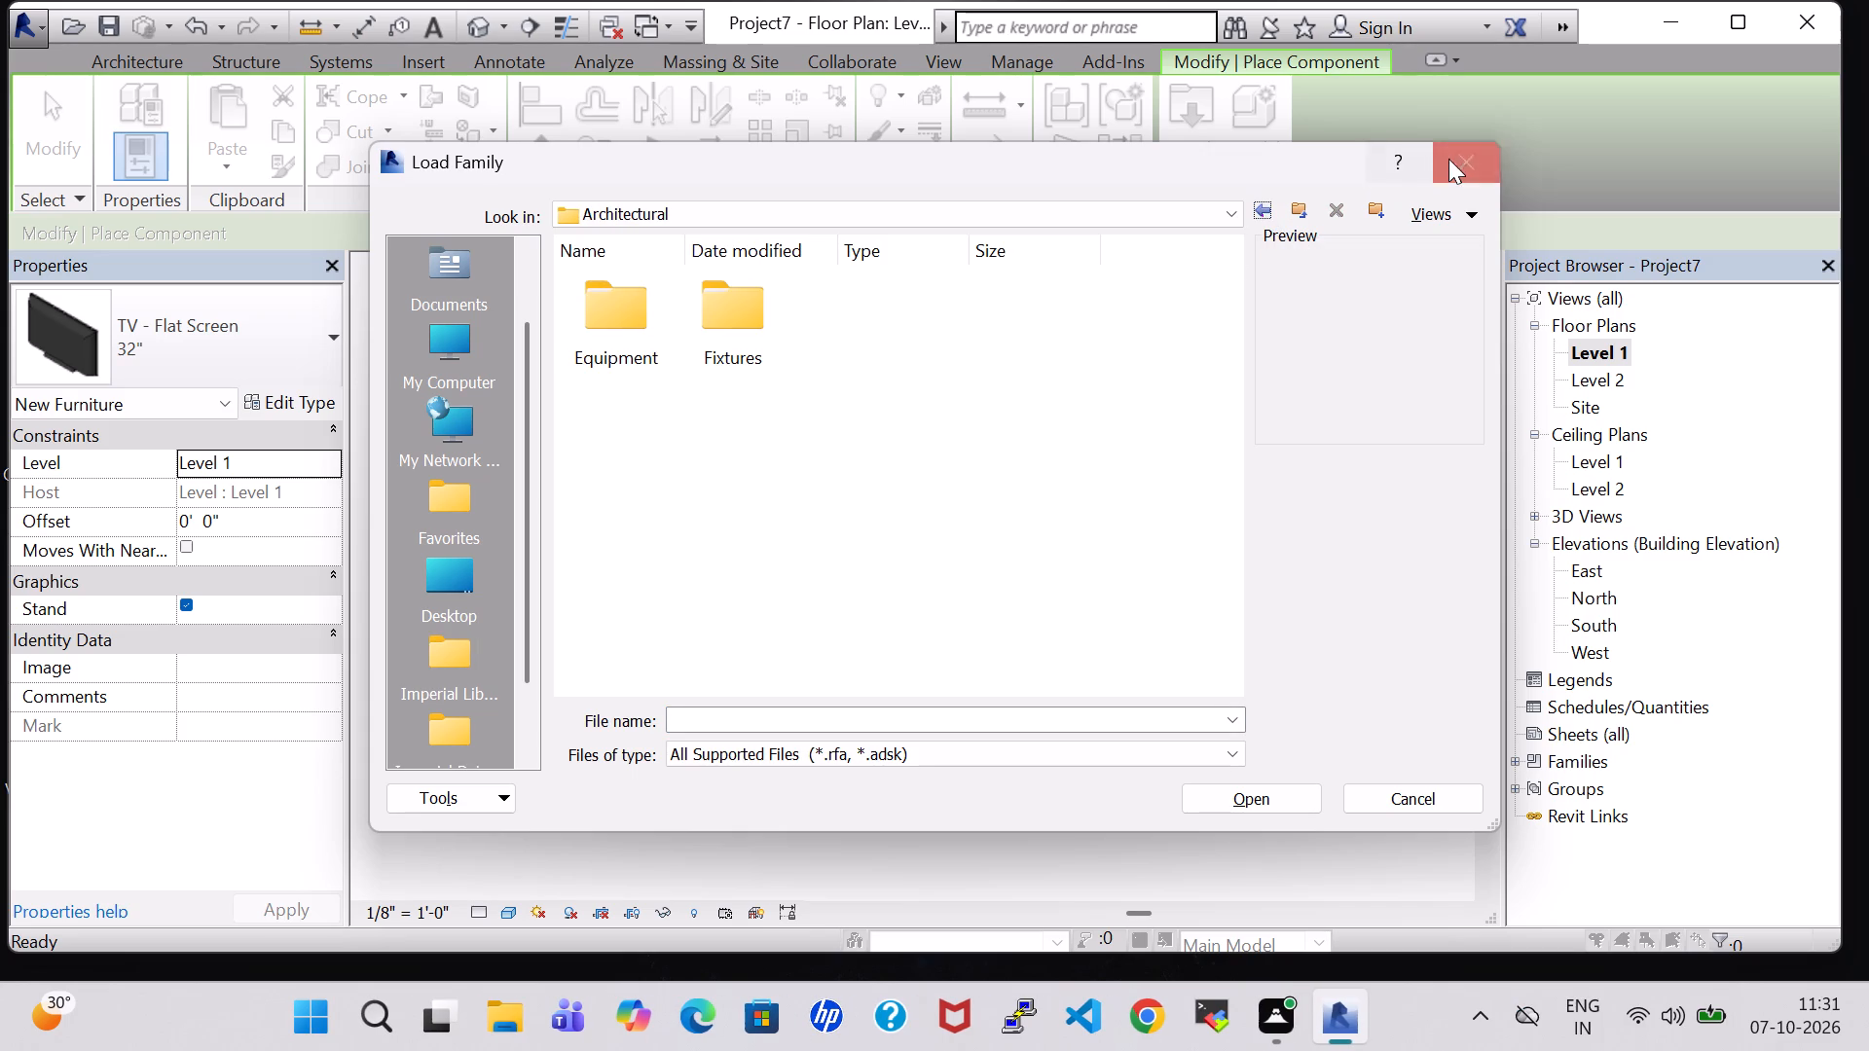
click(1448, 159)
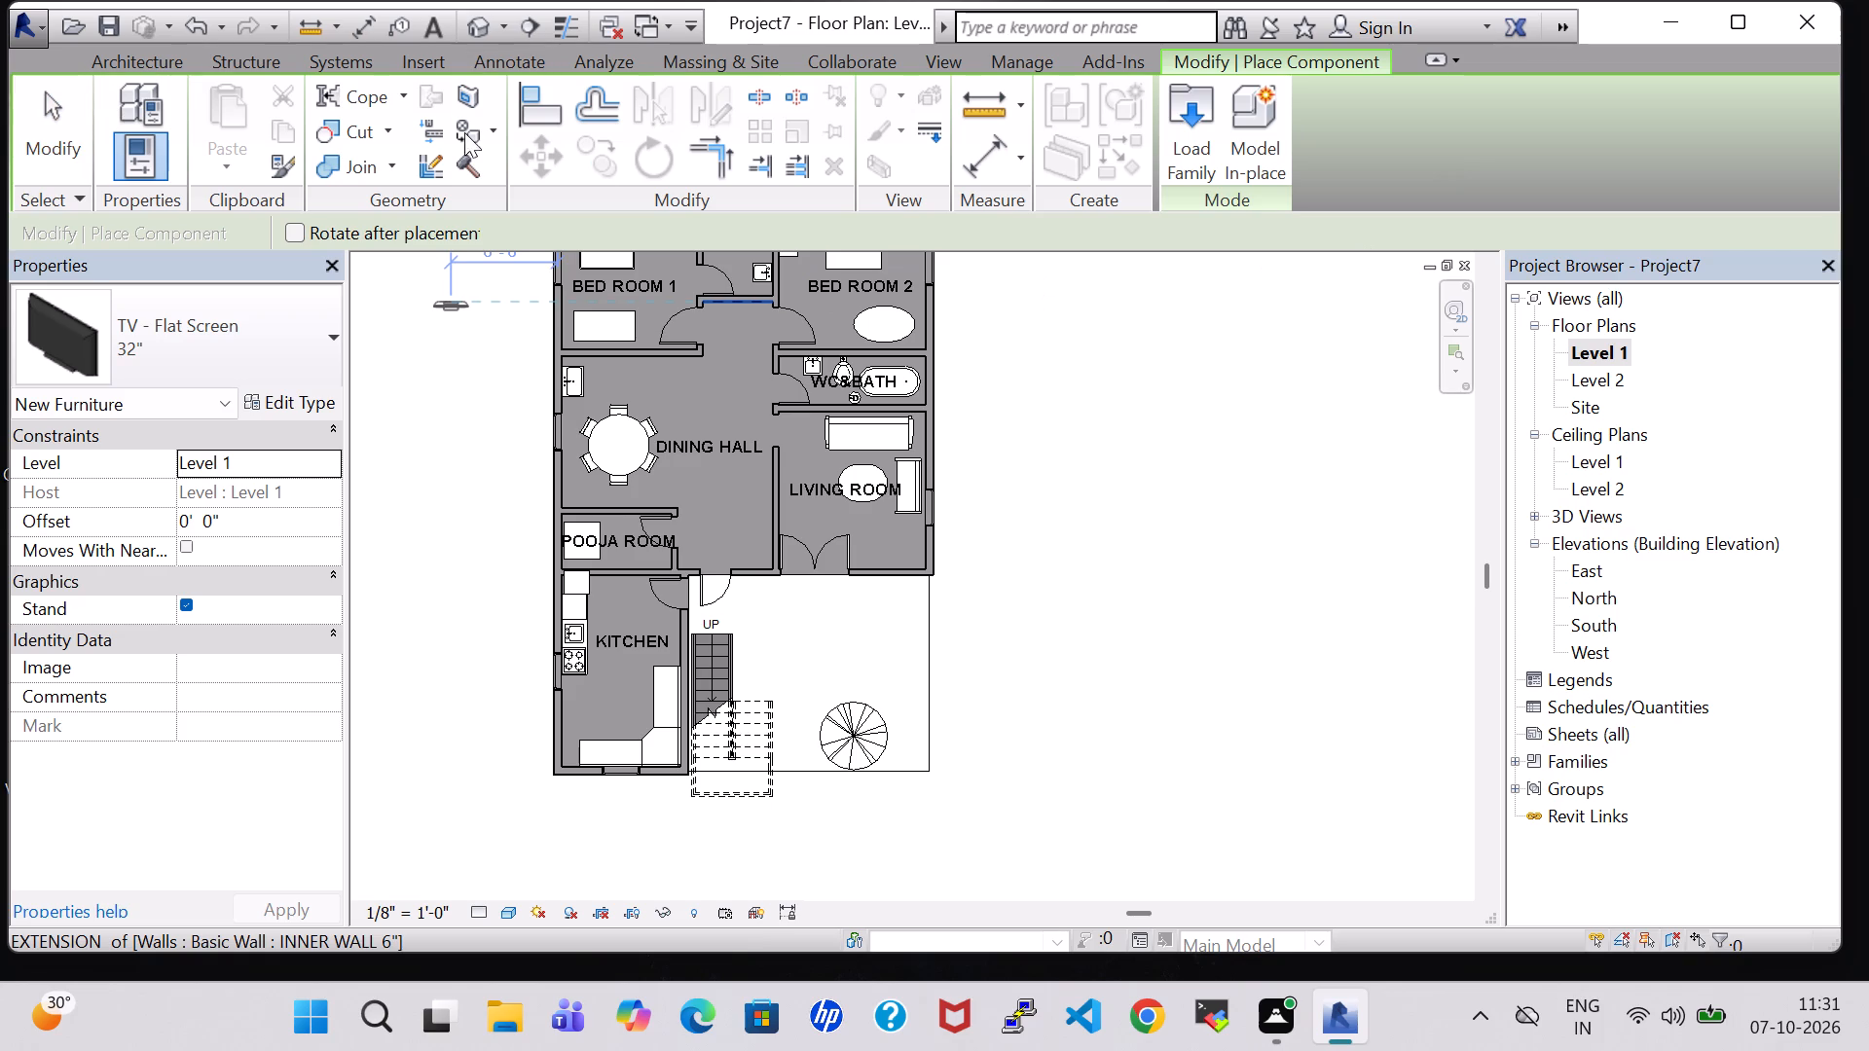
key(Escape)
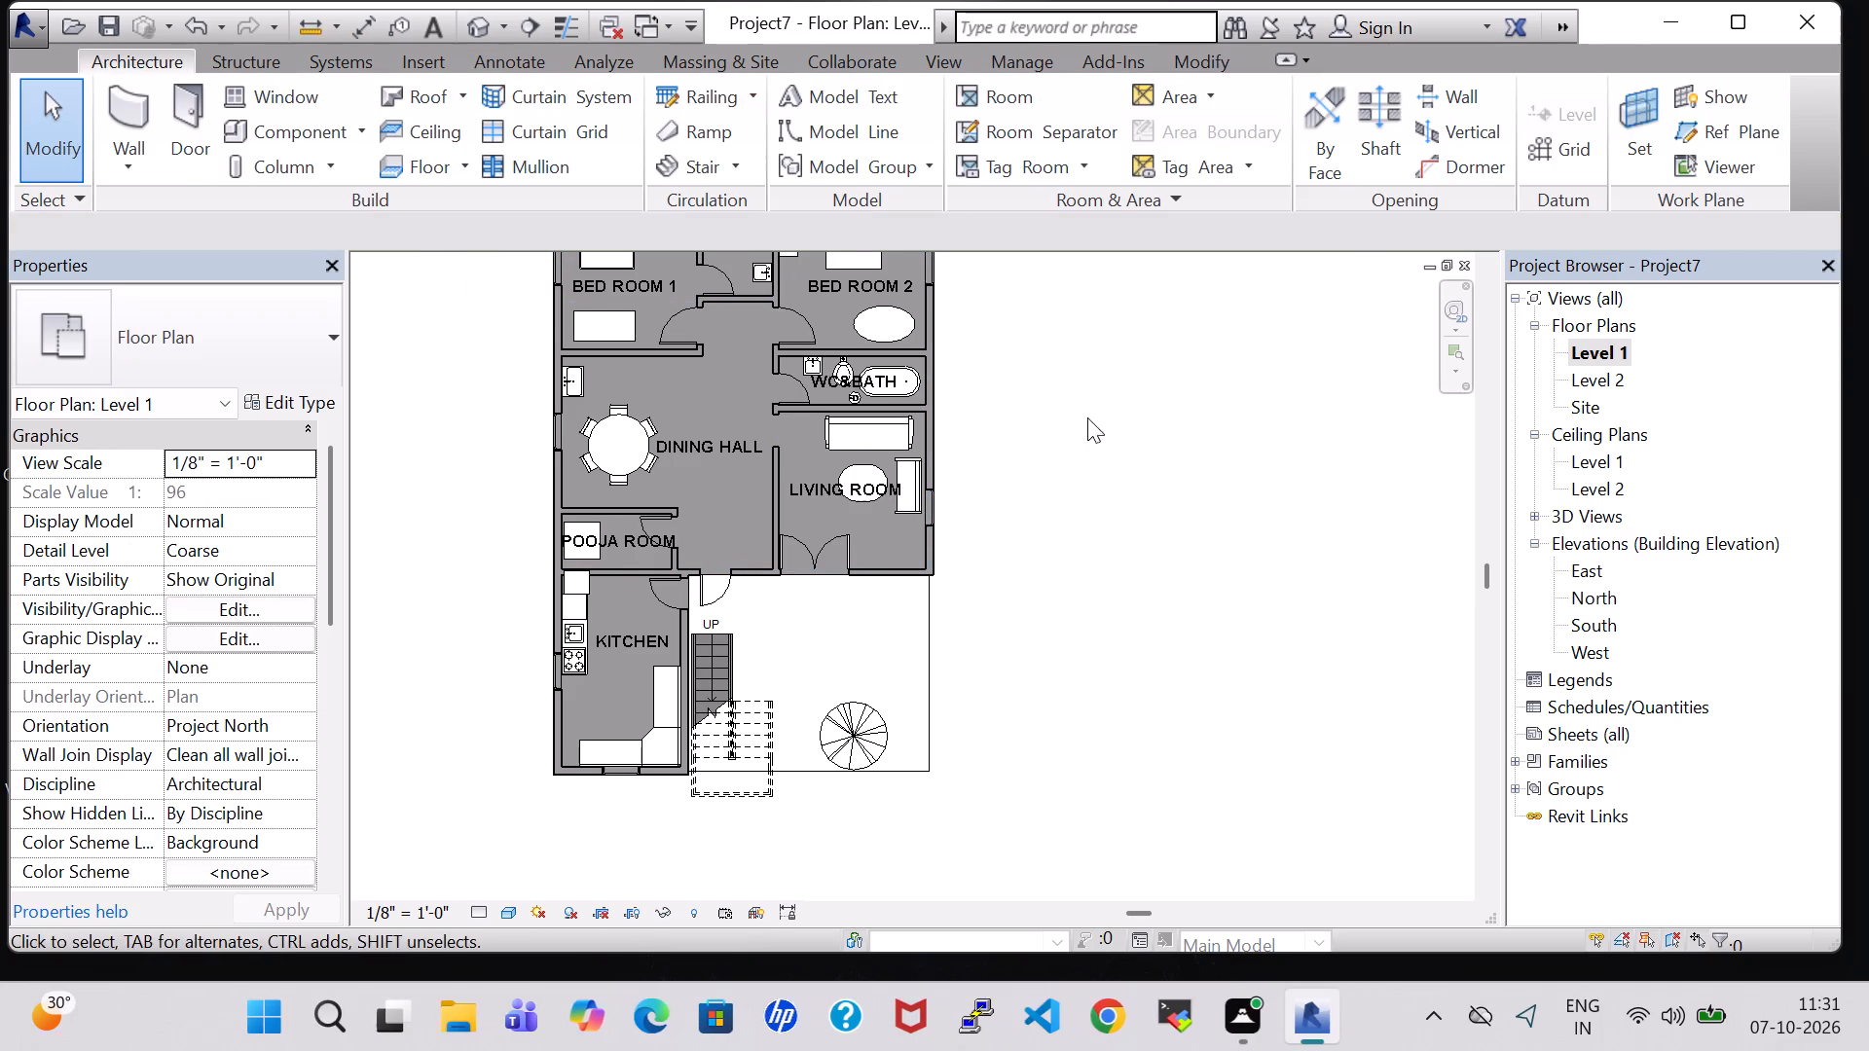
Examine the furnished room layout in the Level 1 plan and in the 3D view from overhead and the front court side.
middle_drag(1070, 405, 1136, 567)
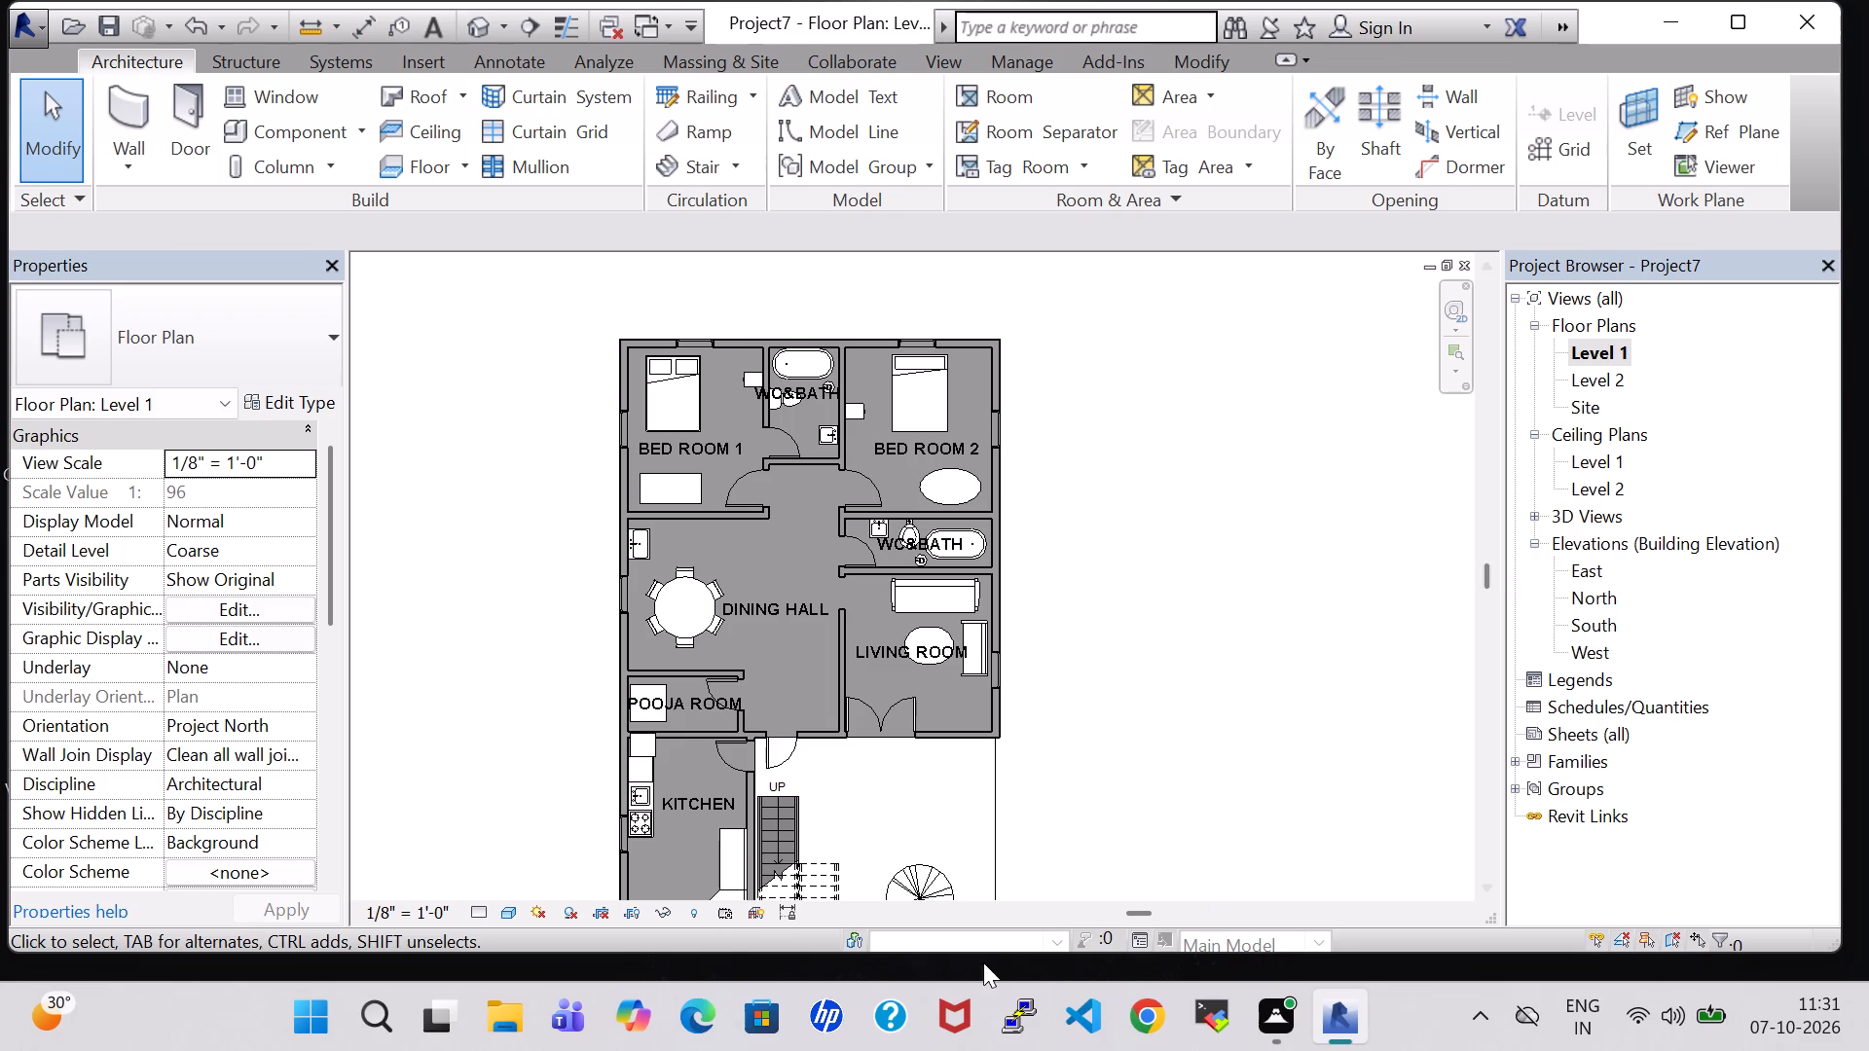
click(481, 12)
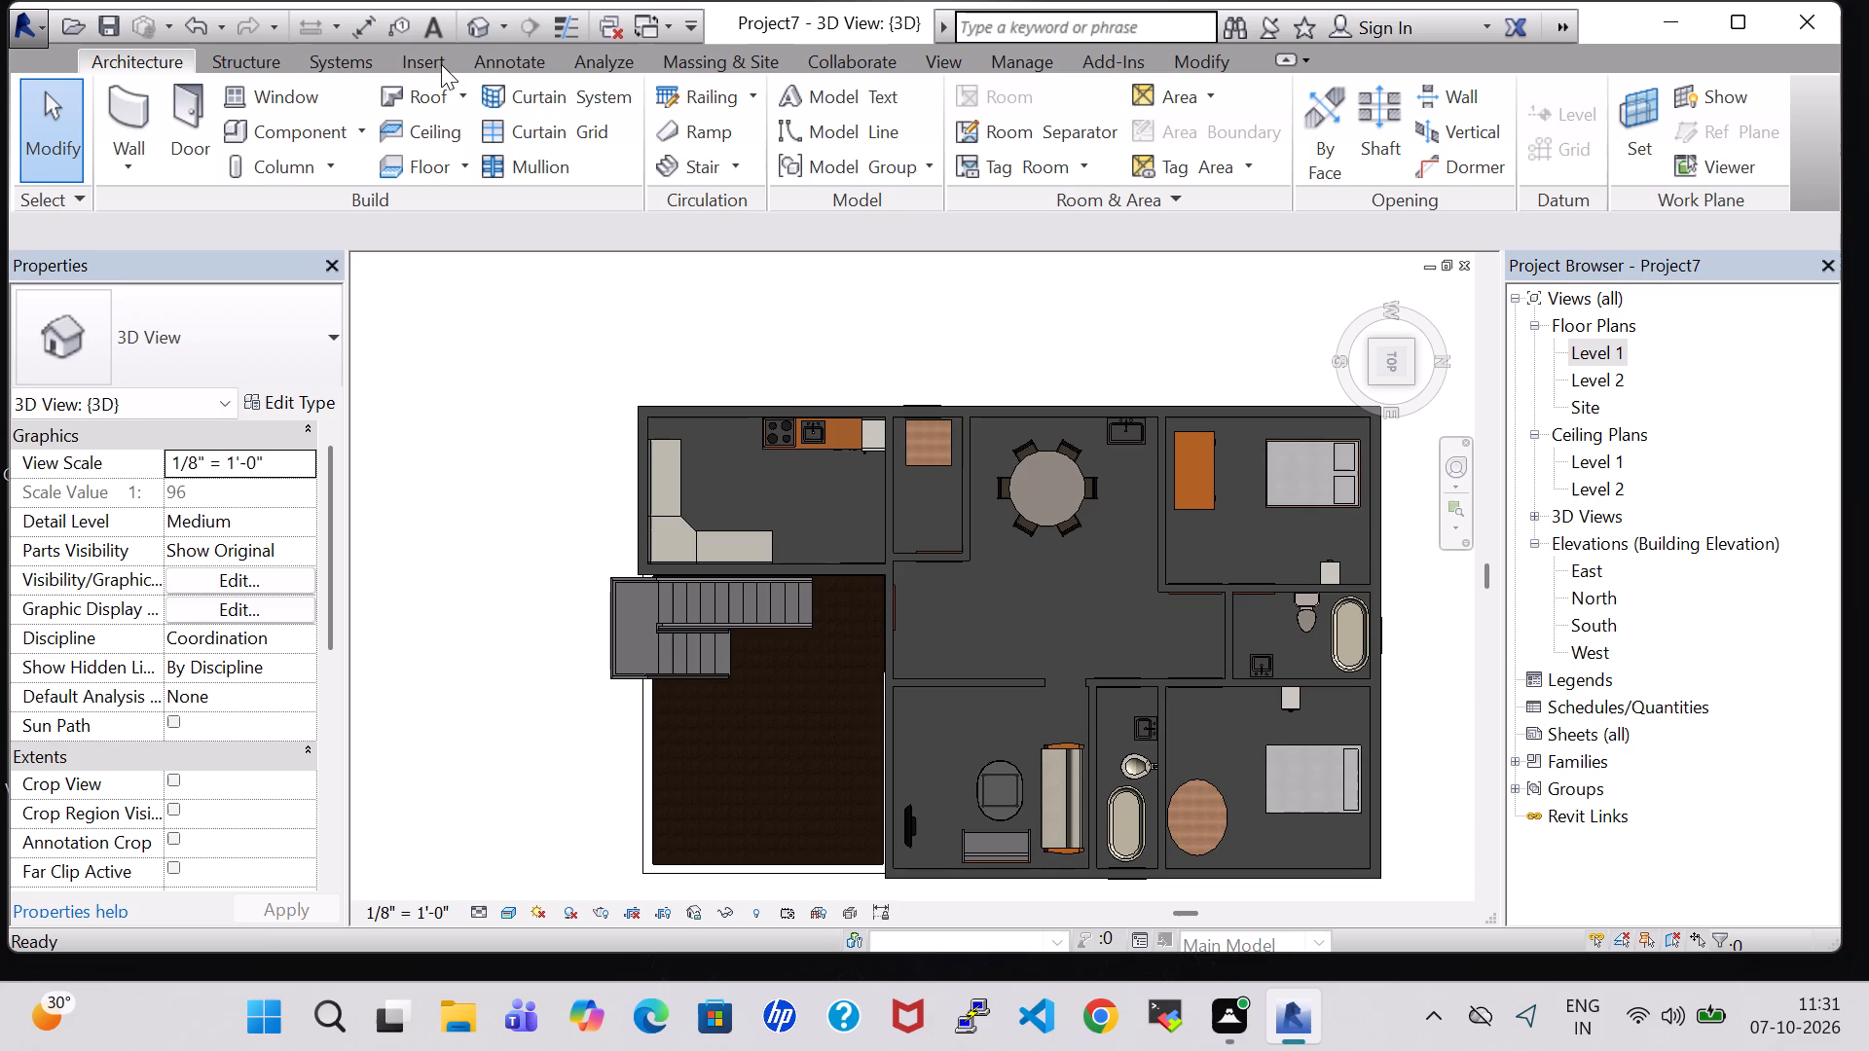
scroll(918, 396, down, 1)
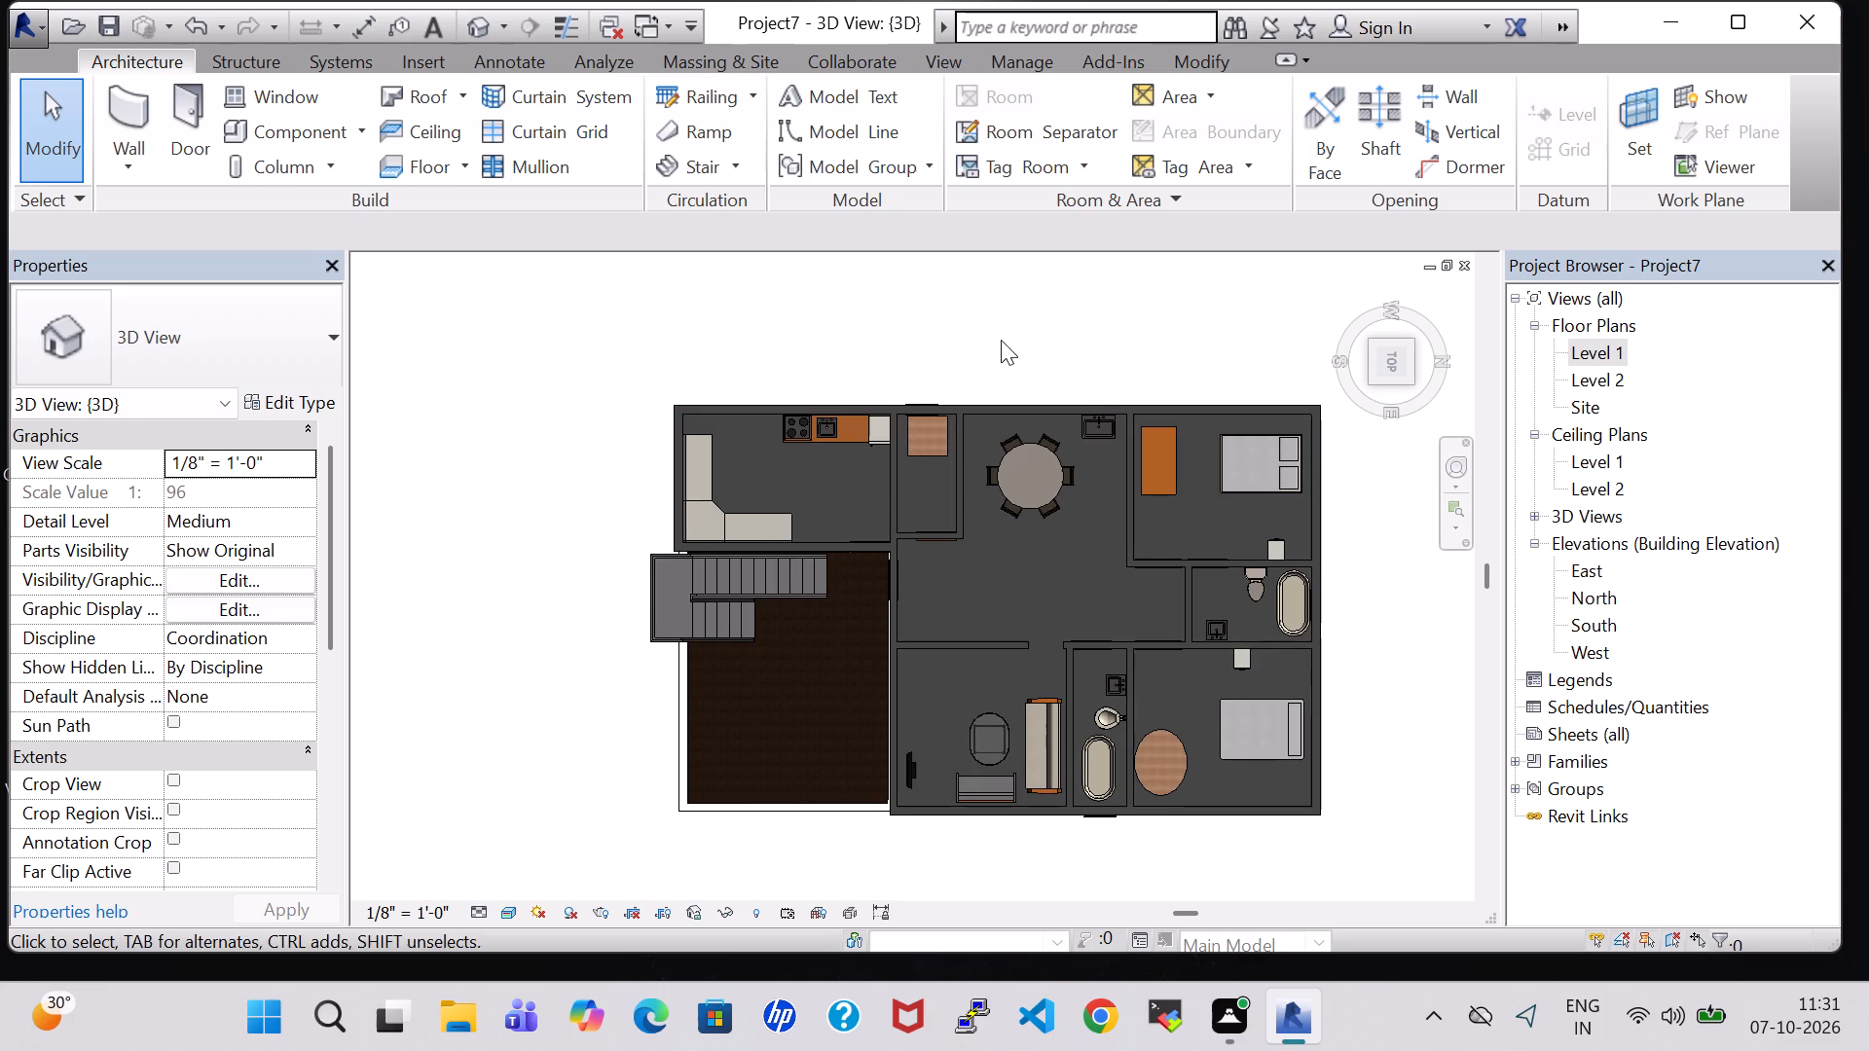
middle_drag(1033, 340, 901, 292)
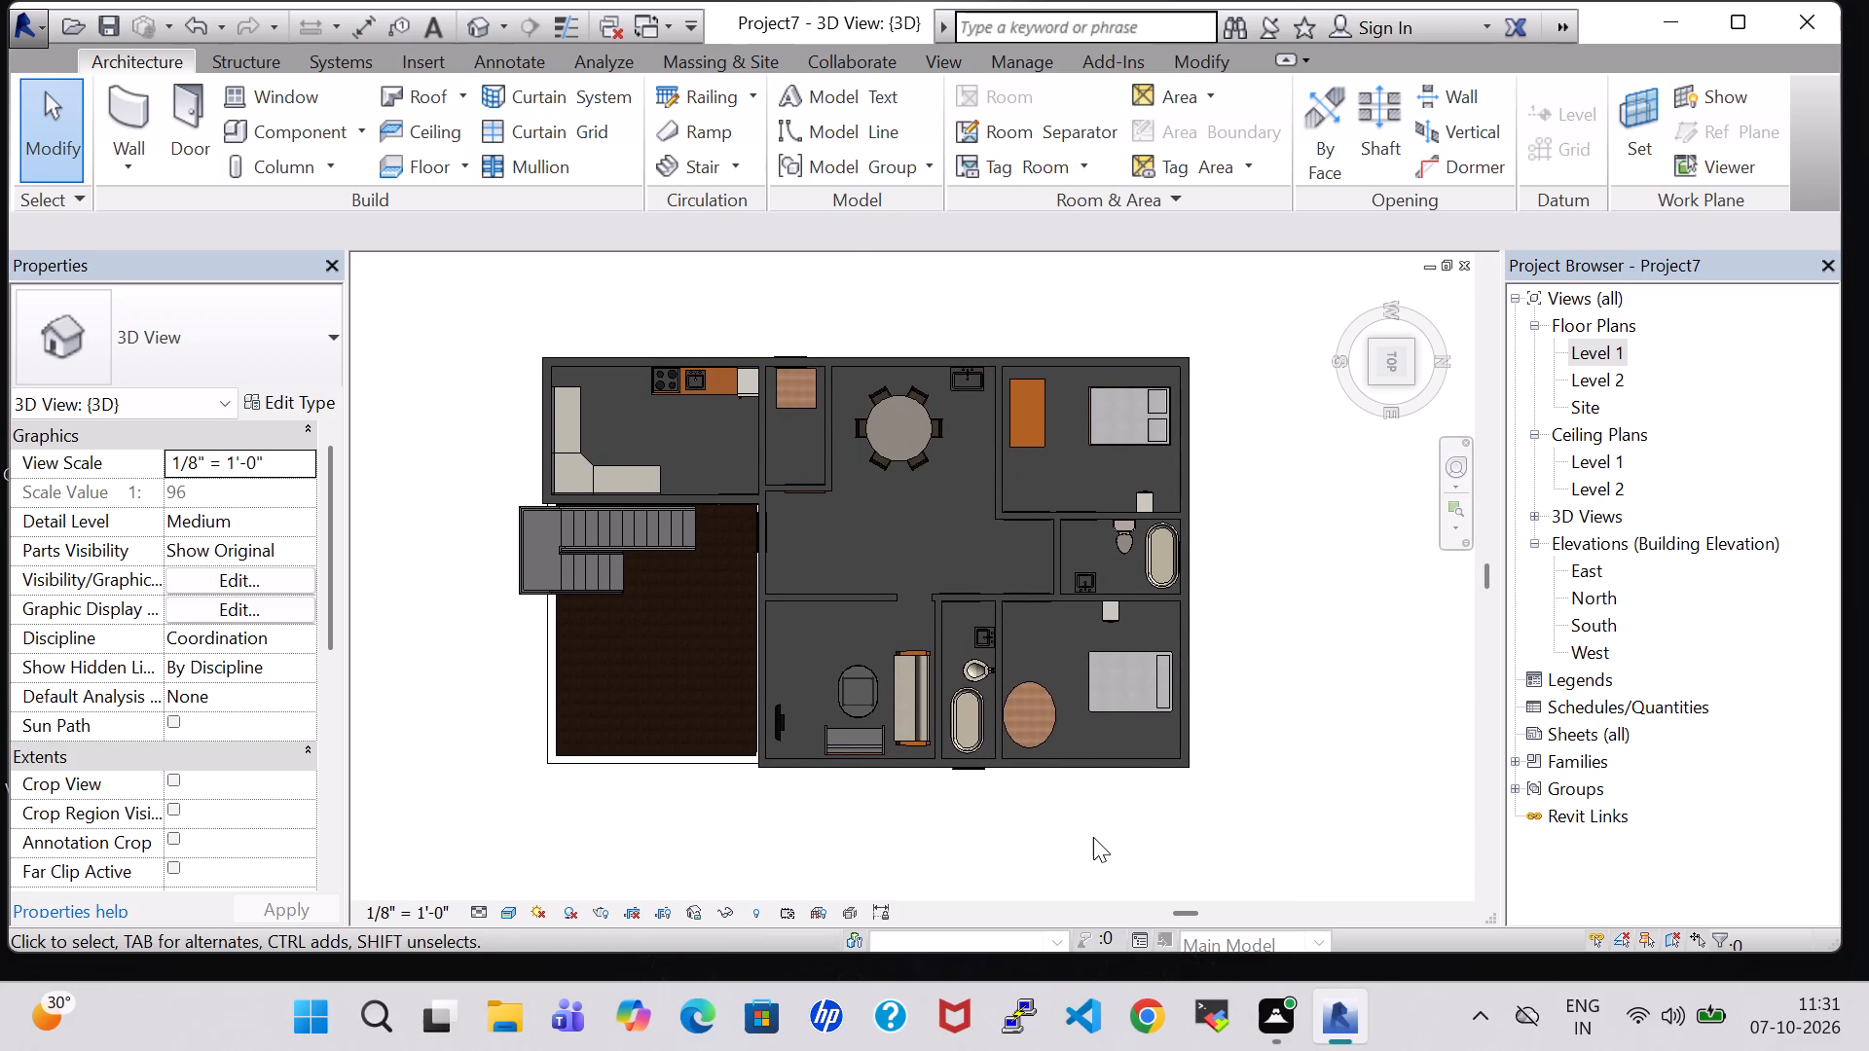
shift+middle_drag(1247, 676, 1293, 447)
shift+middle_drag(454, 702, 734, 782)
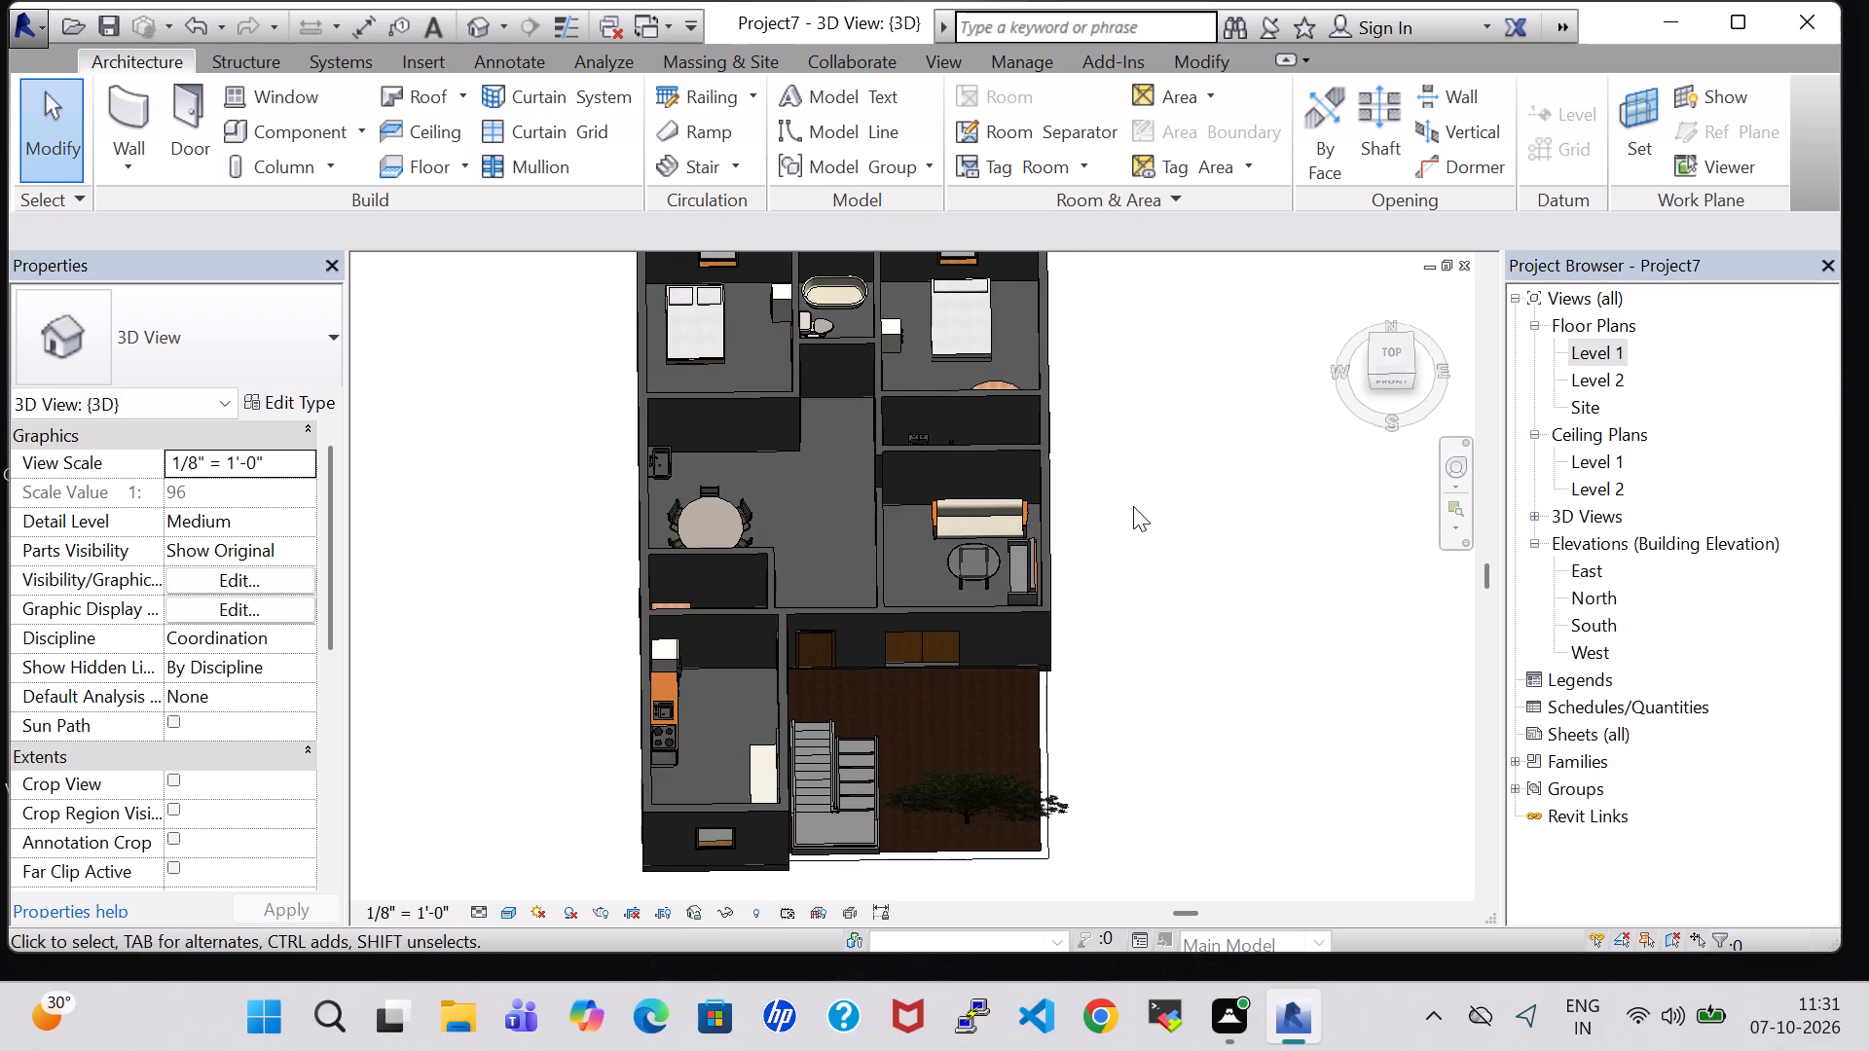
scroll(1133, 506, down, 1)
middle_drag(1133, 506, 1133, 562)
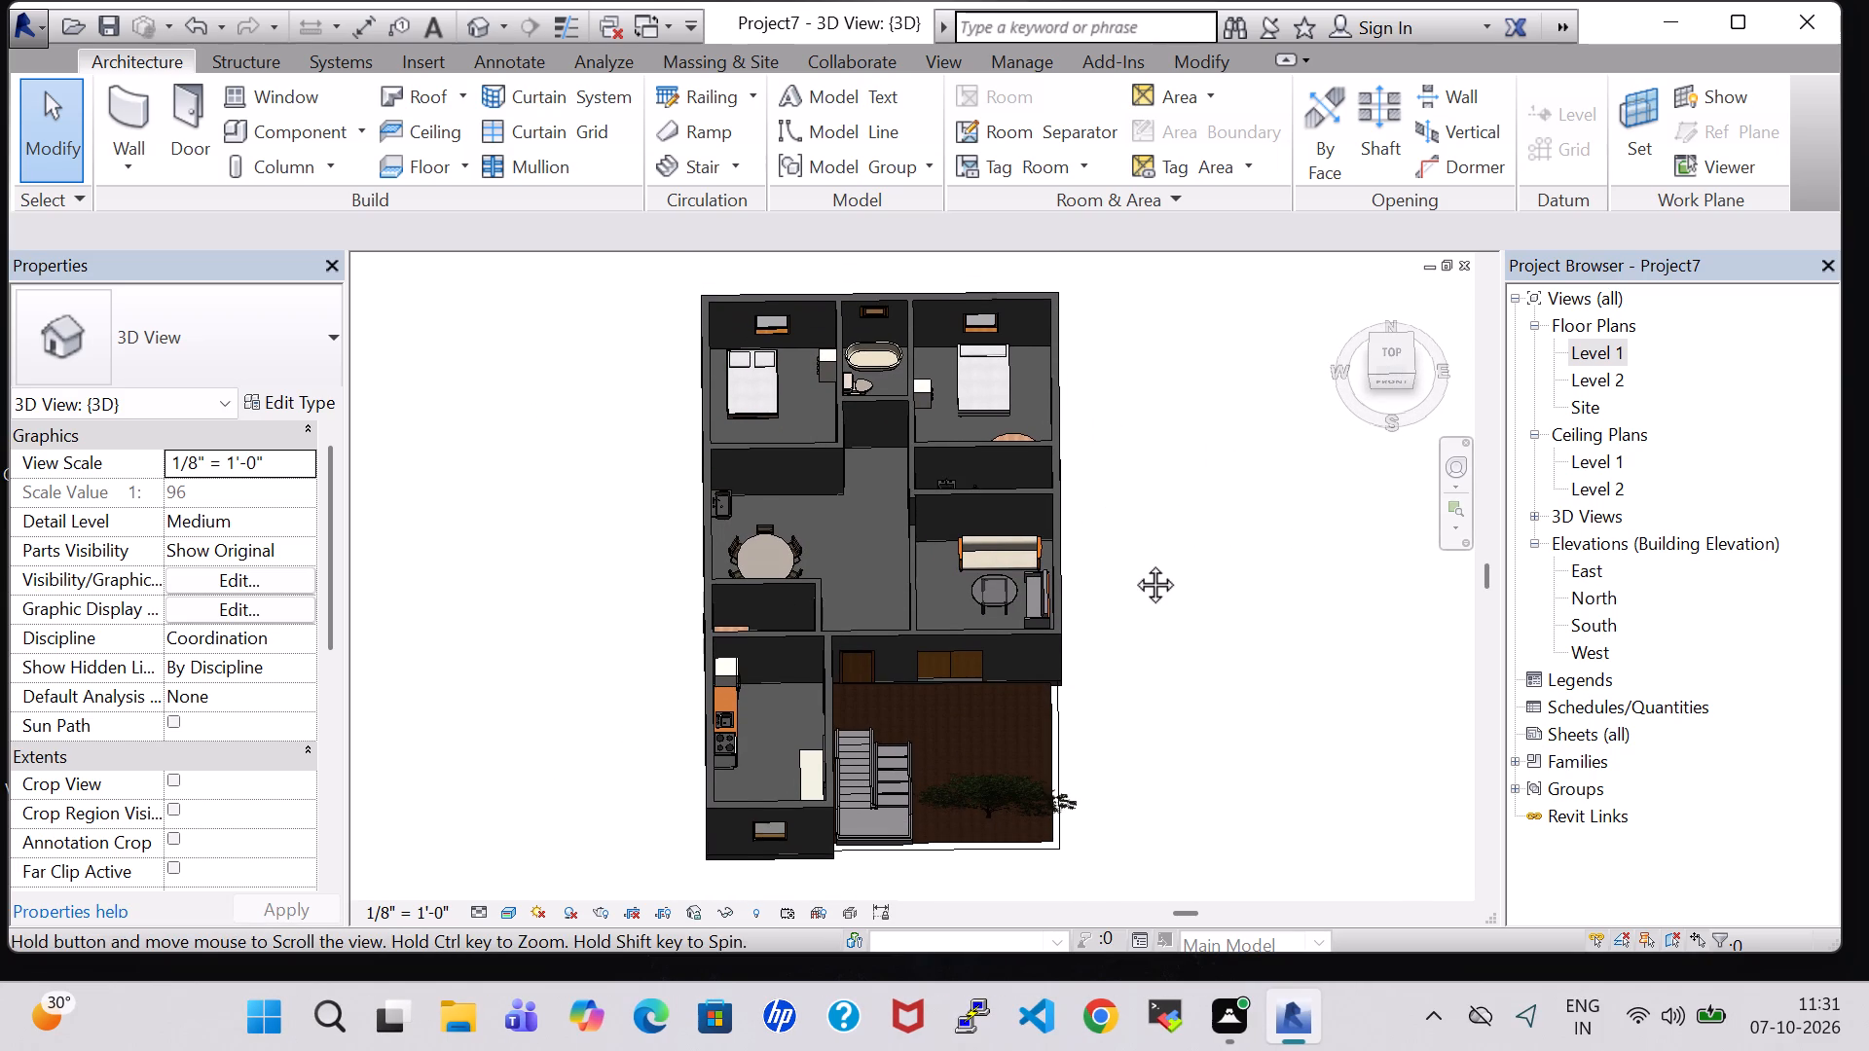
middle_drag(1133, 562, 1133, 614)
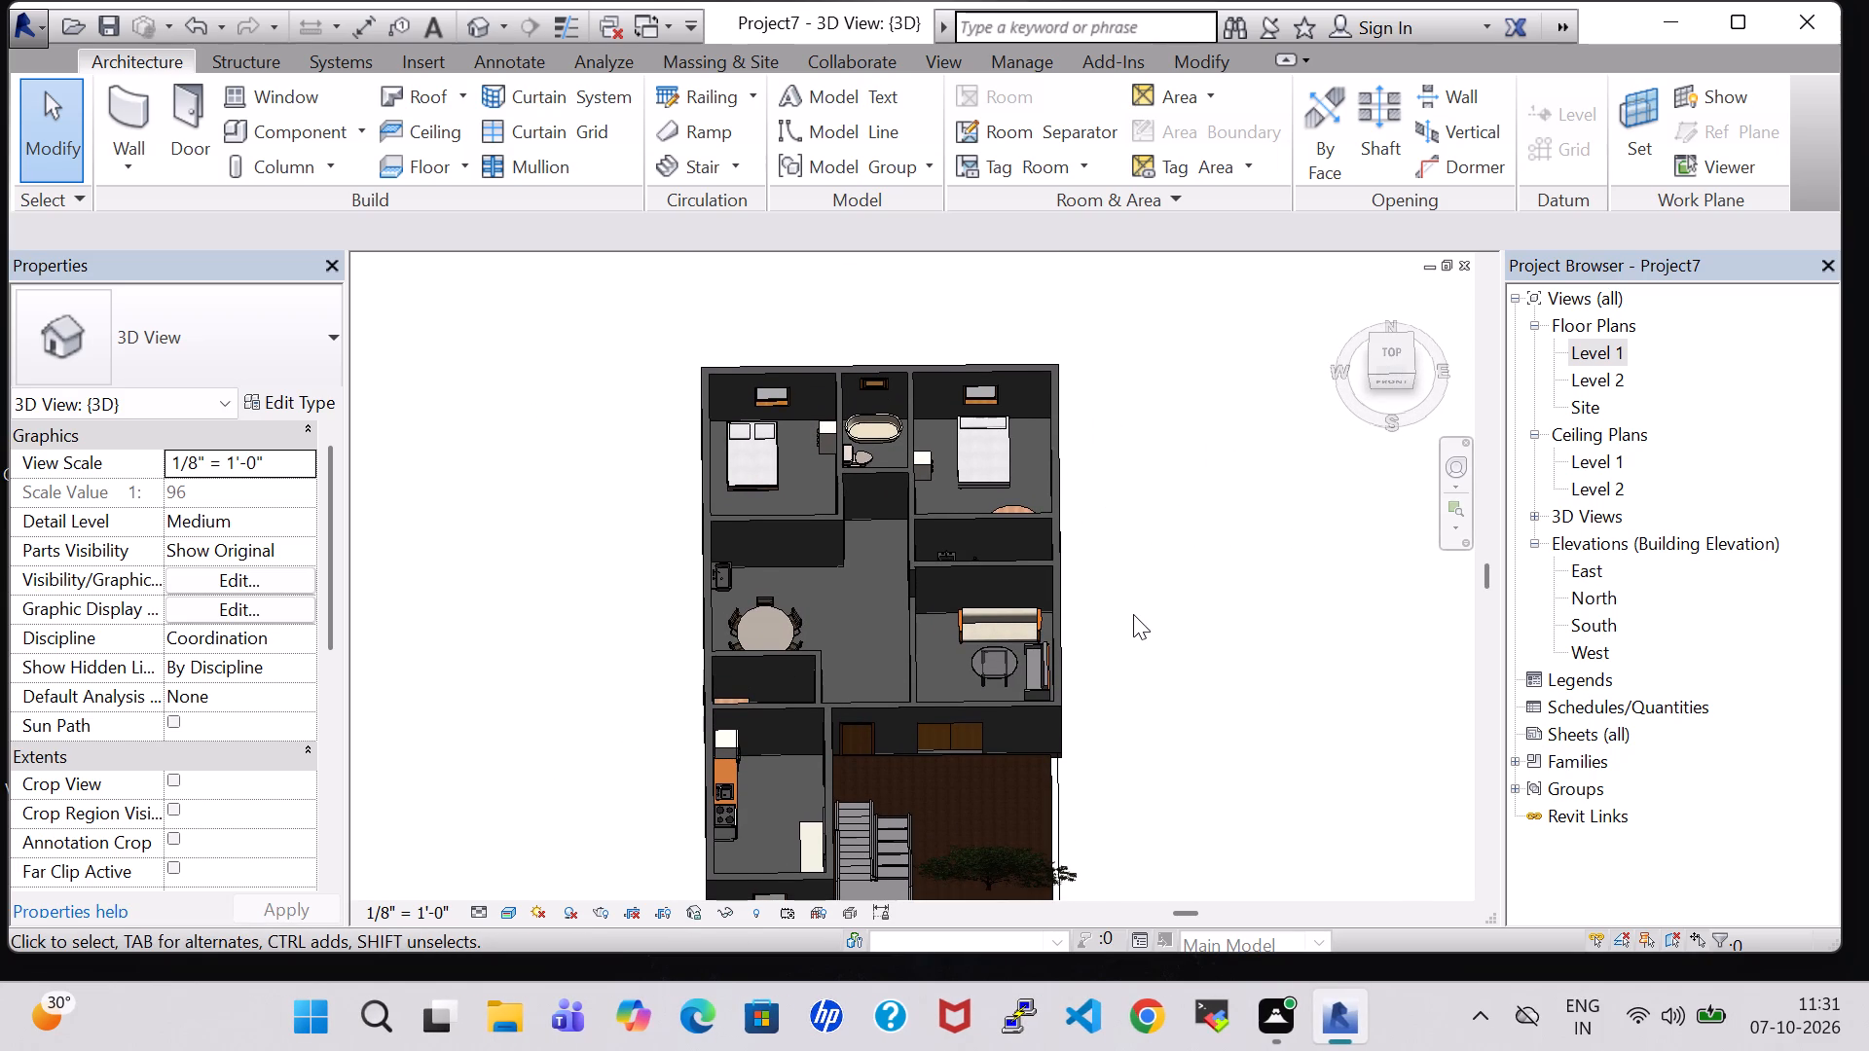
Save the project.
click(121, 31)
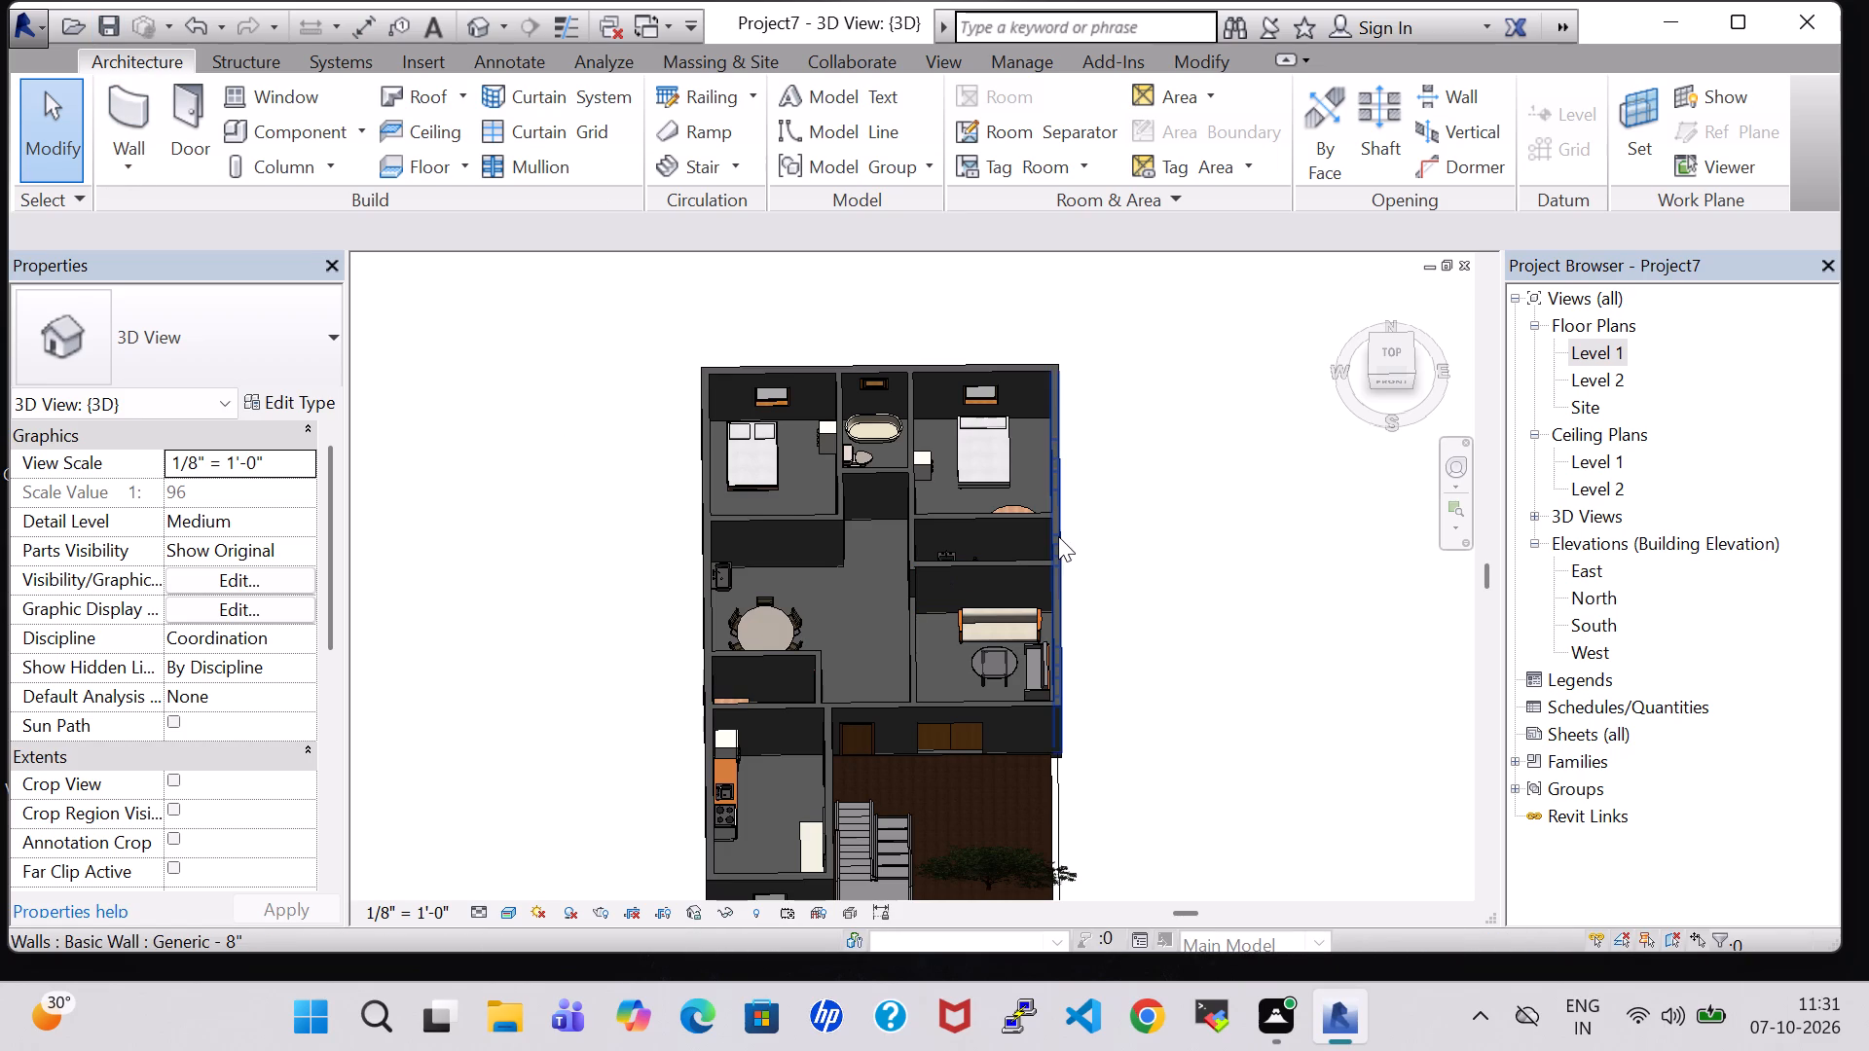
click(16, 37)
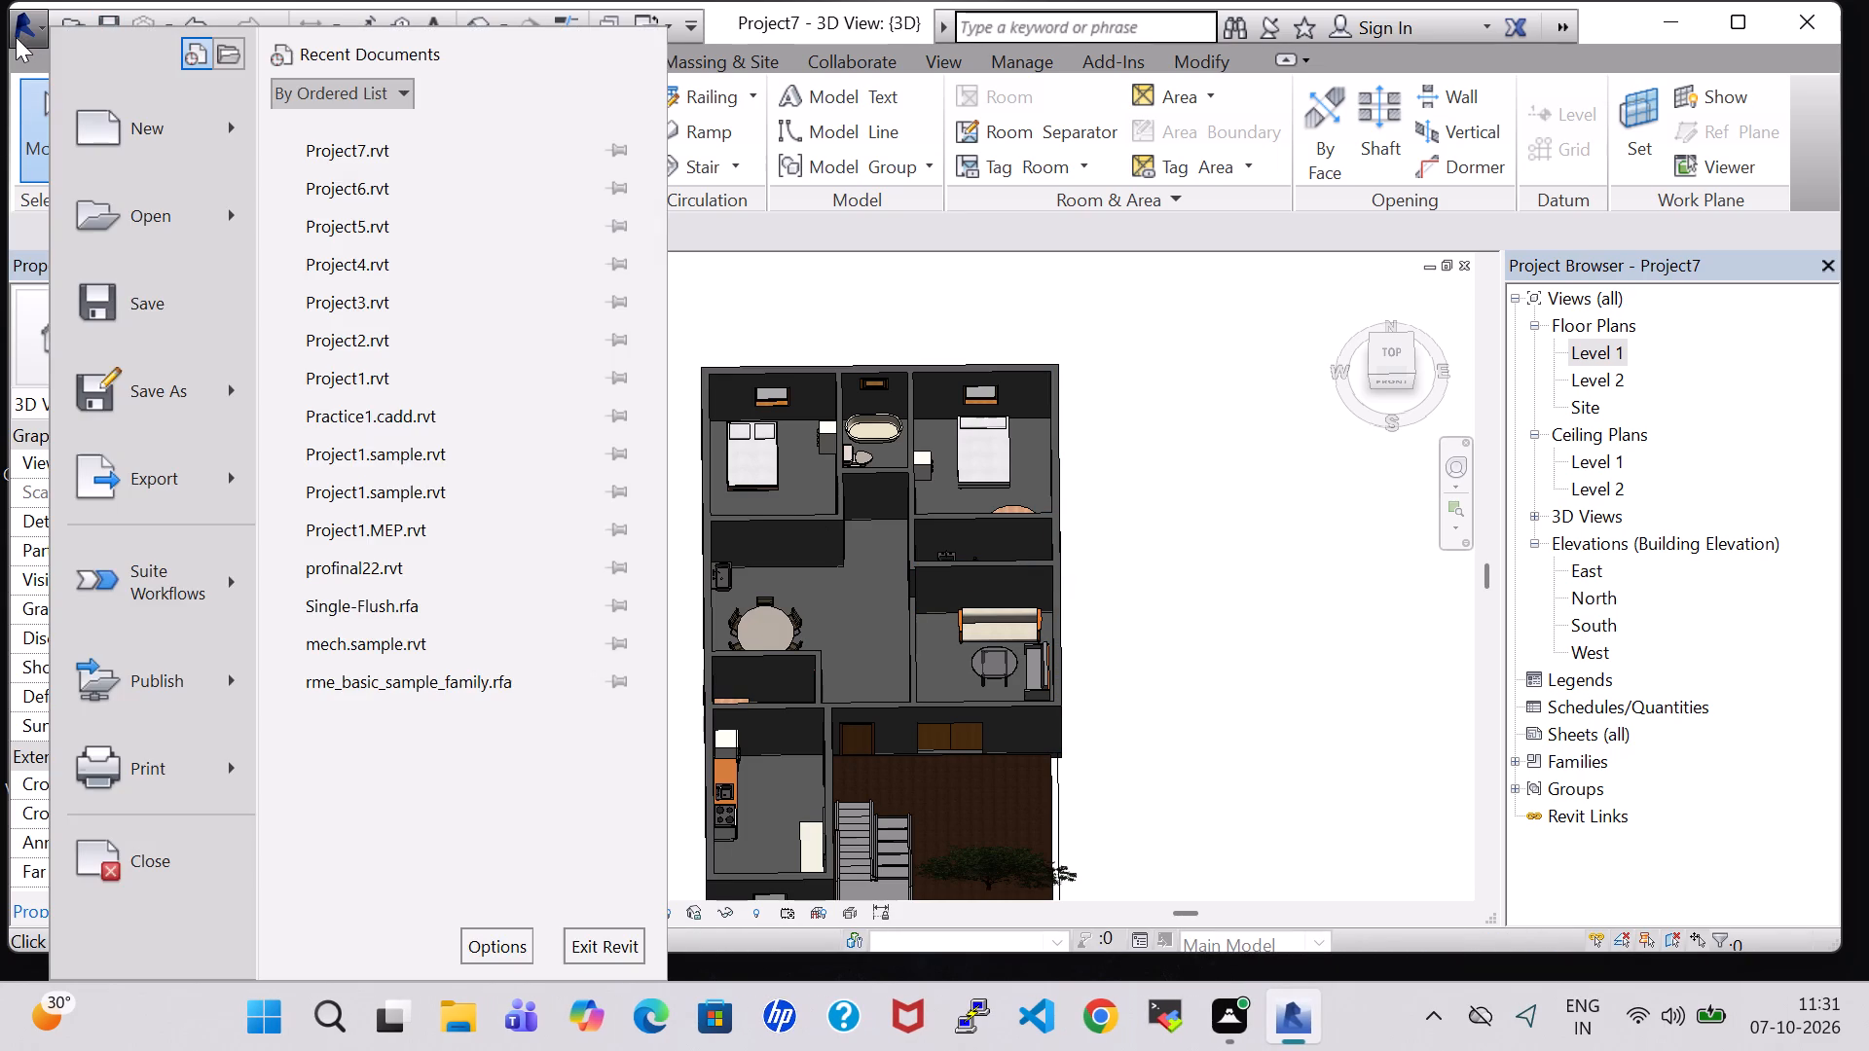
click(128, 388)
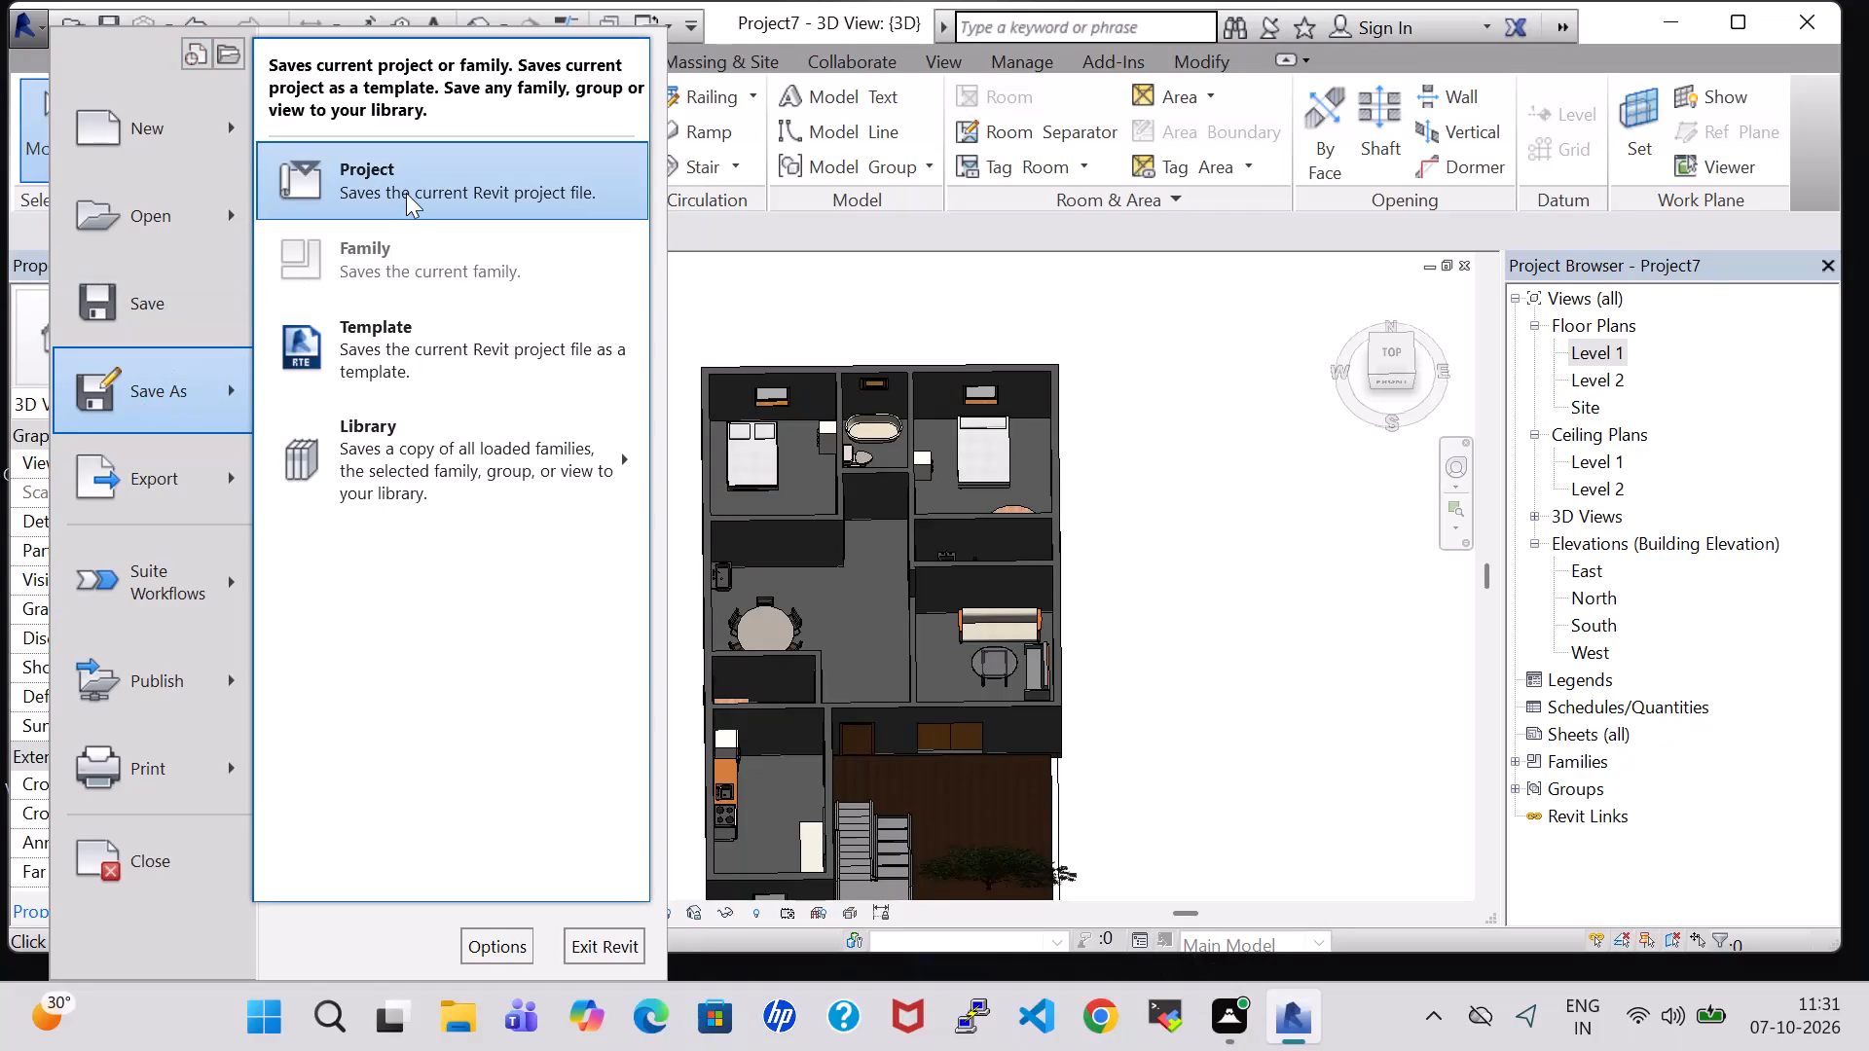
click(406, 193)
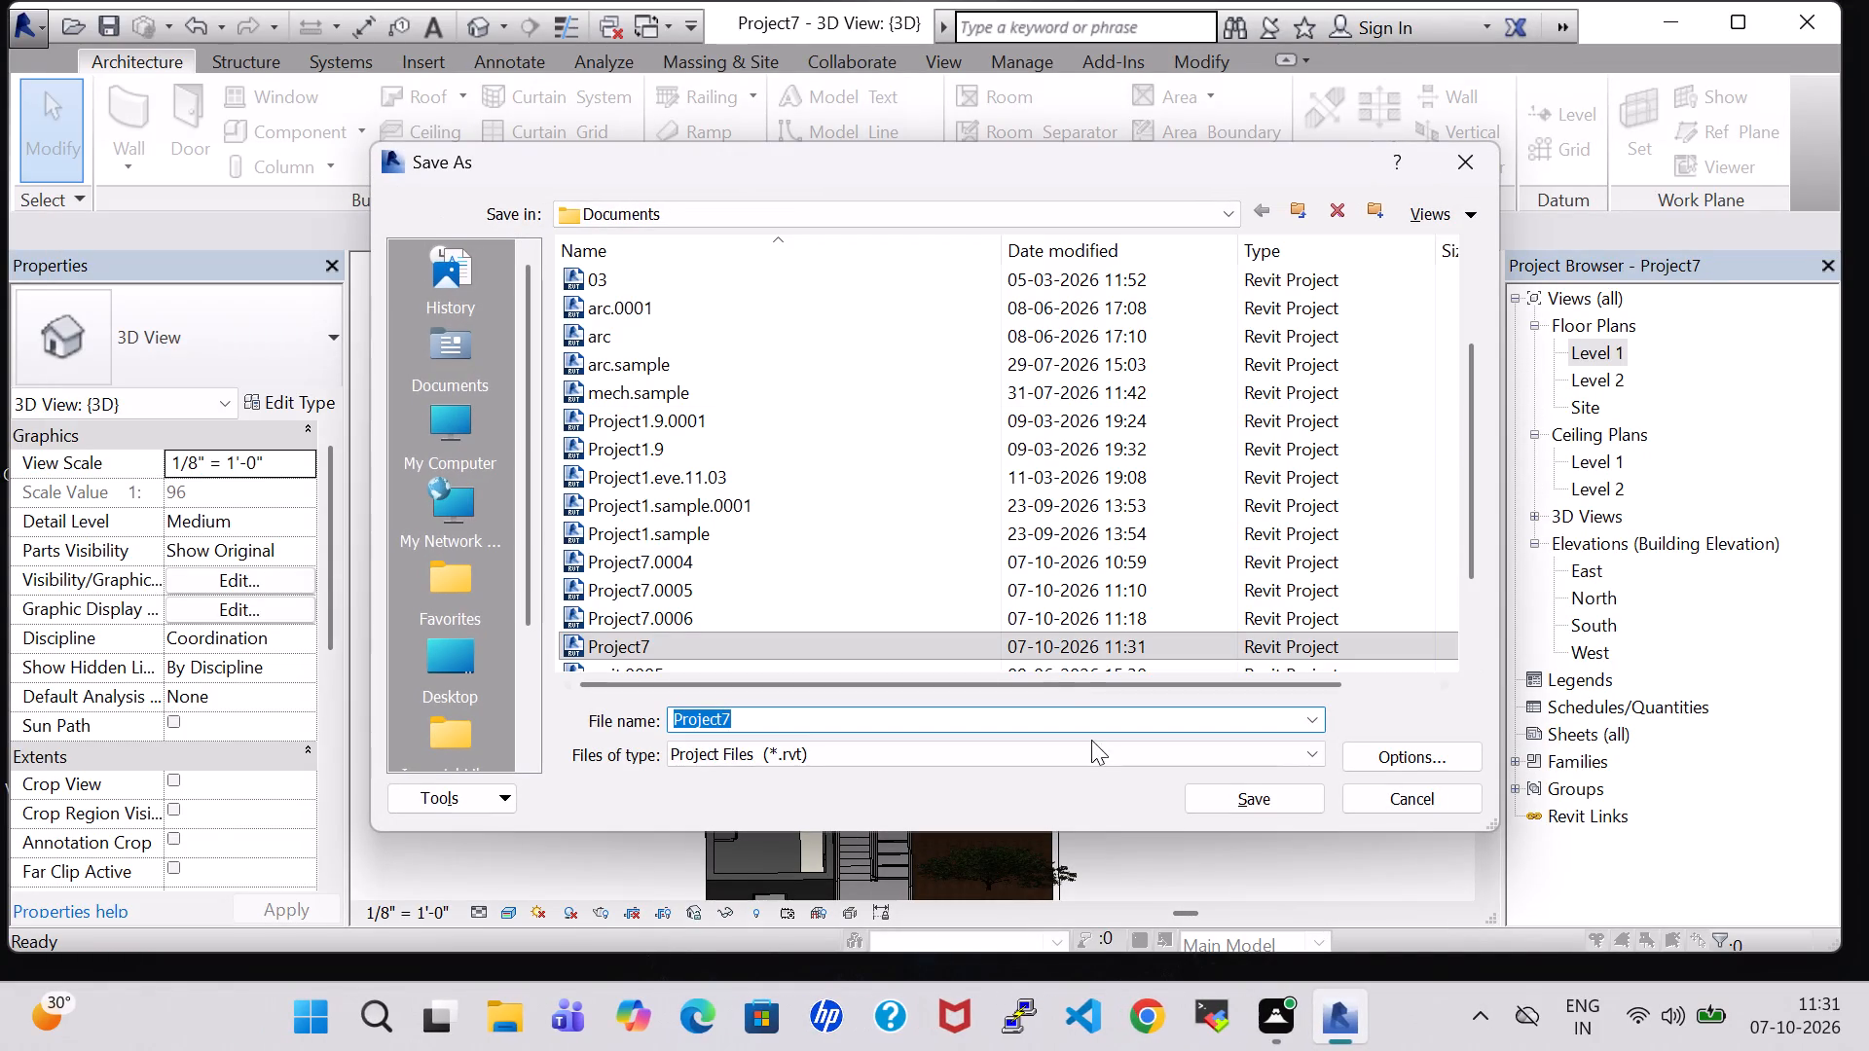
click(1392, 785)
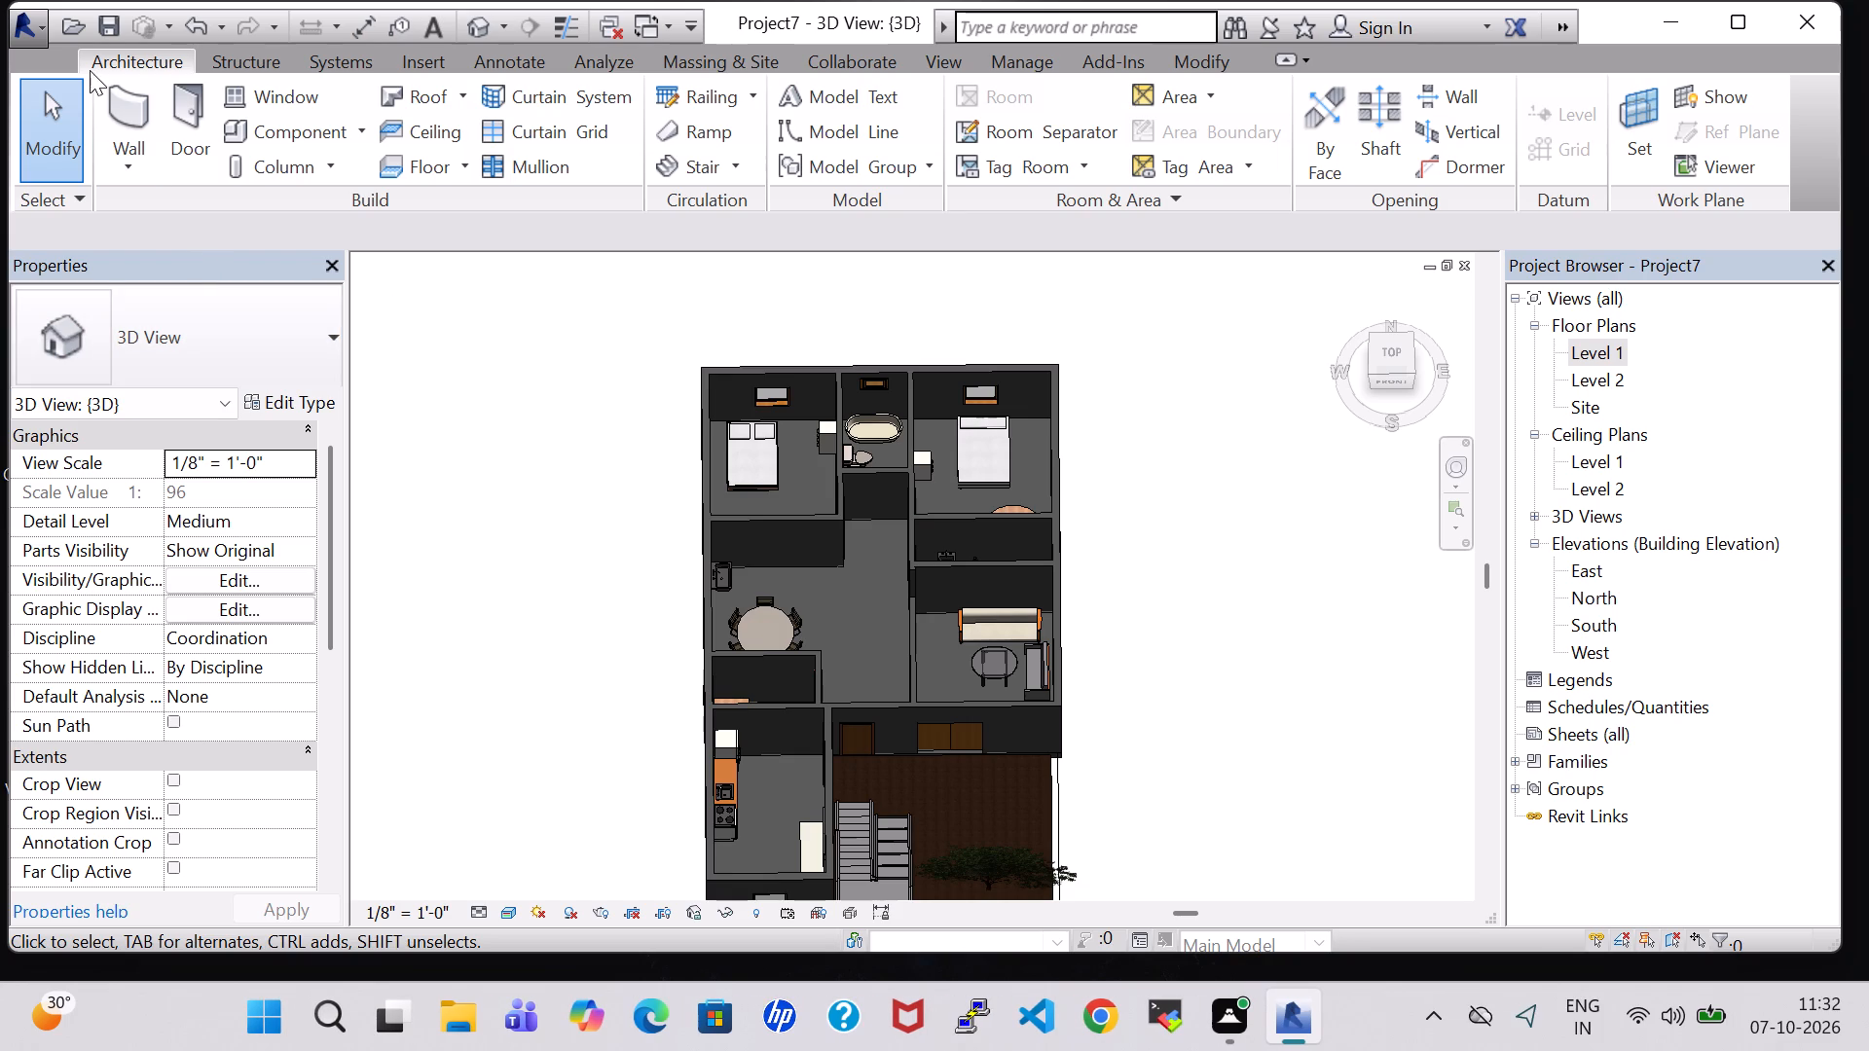
Export the model as an IFC 2x3 file named Project7 into the work folder on the Desktop.
click(14, 20)
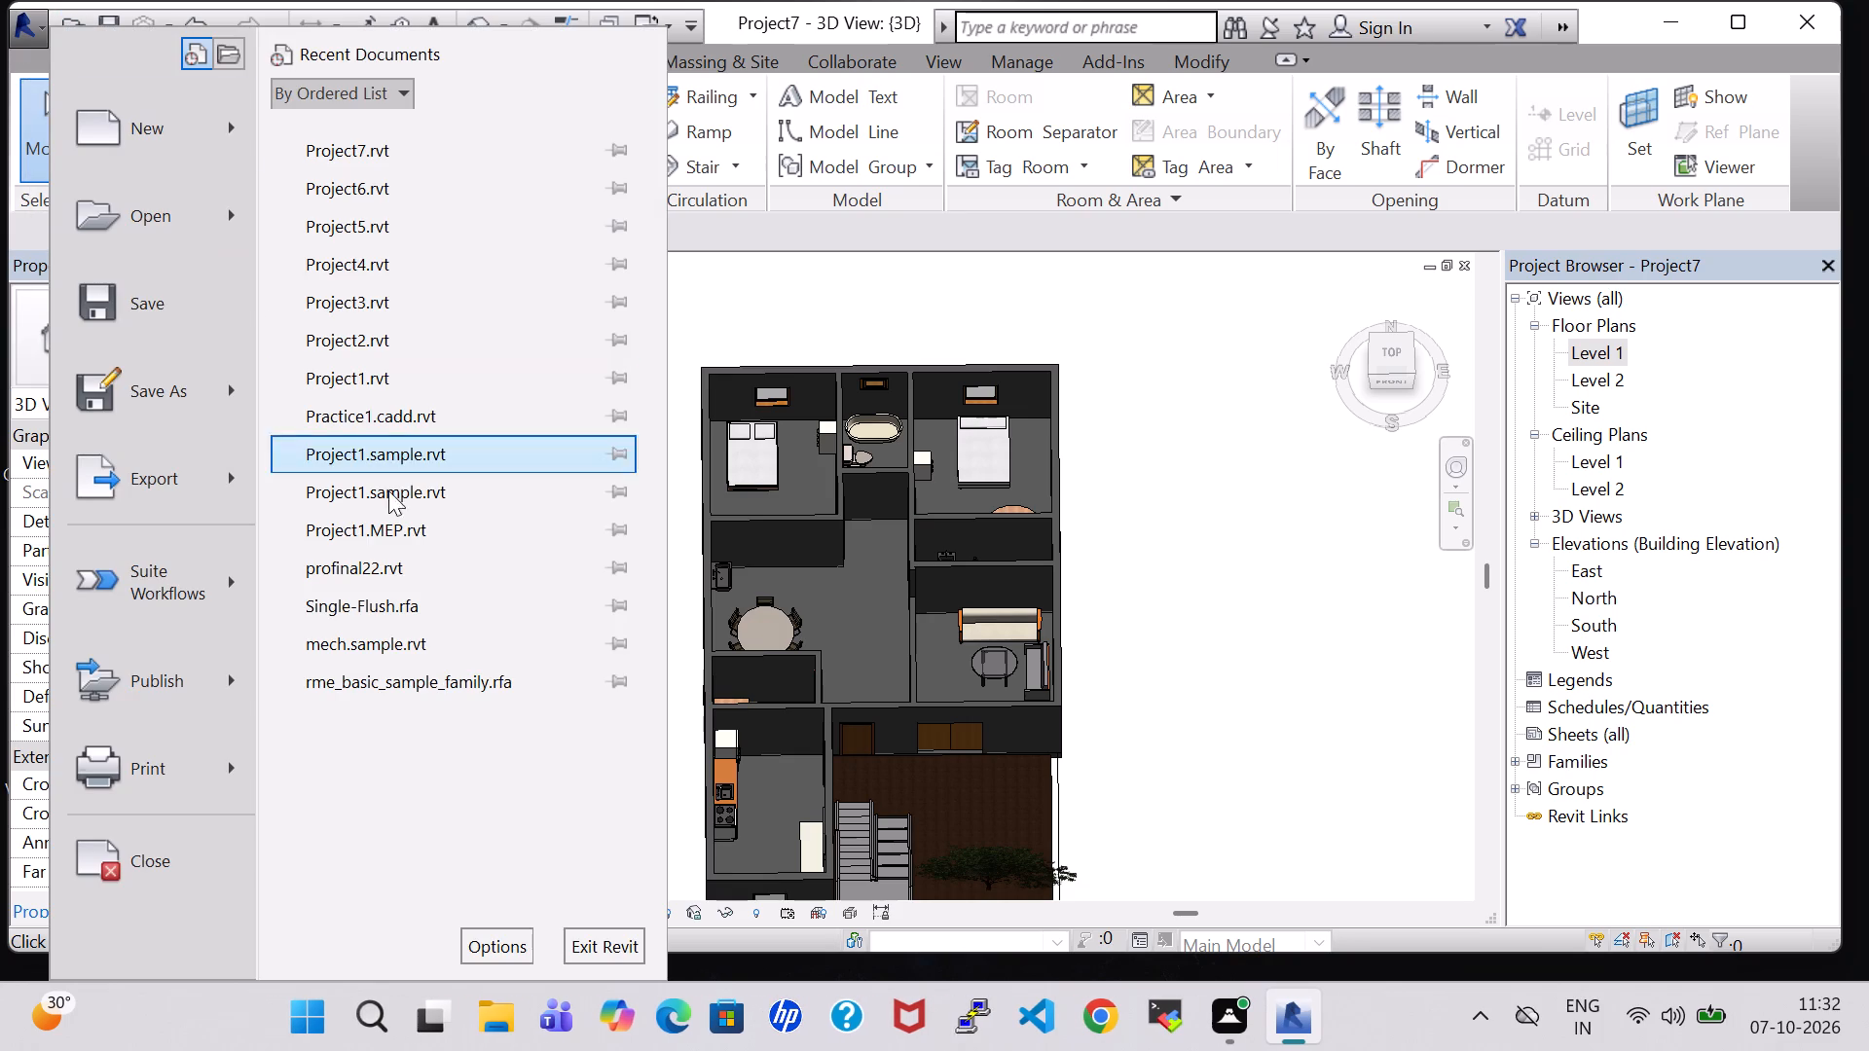
click(187, 492)
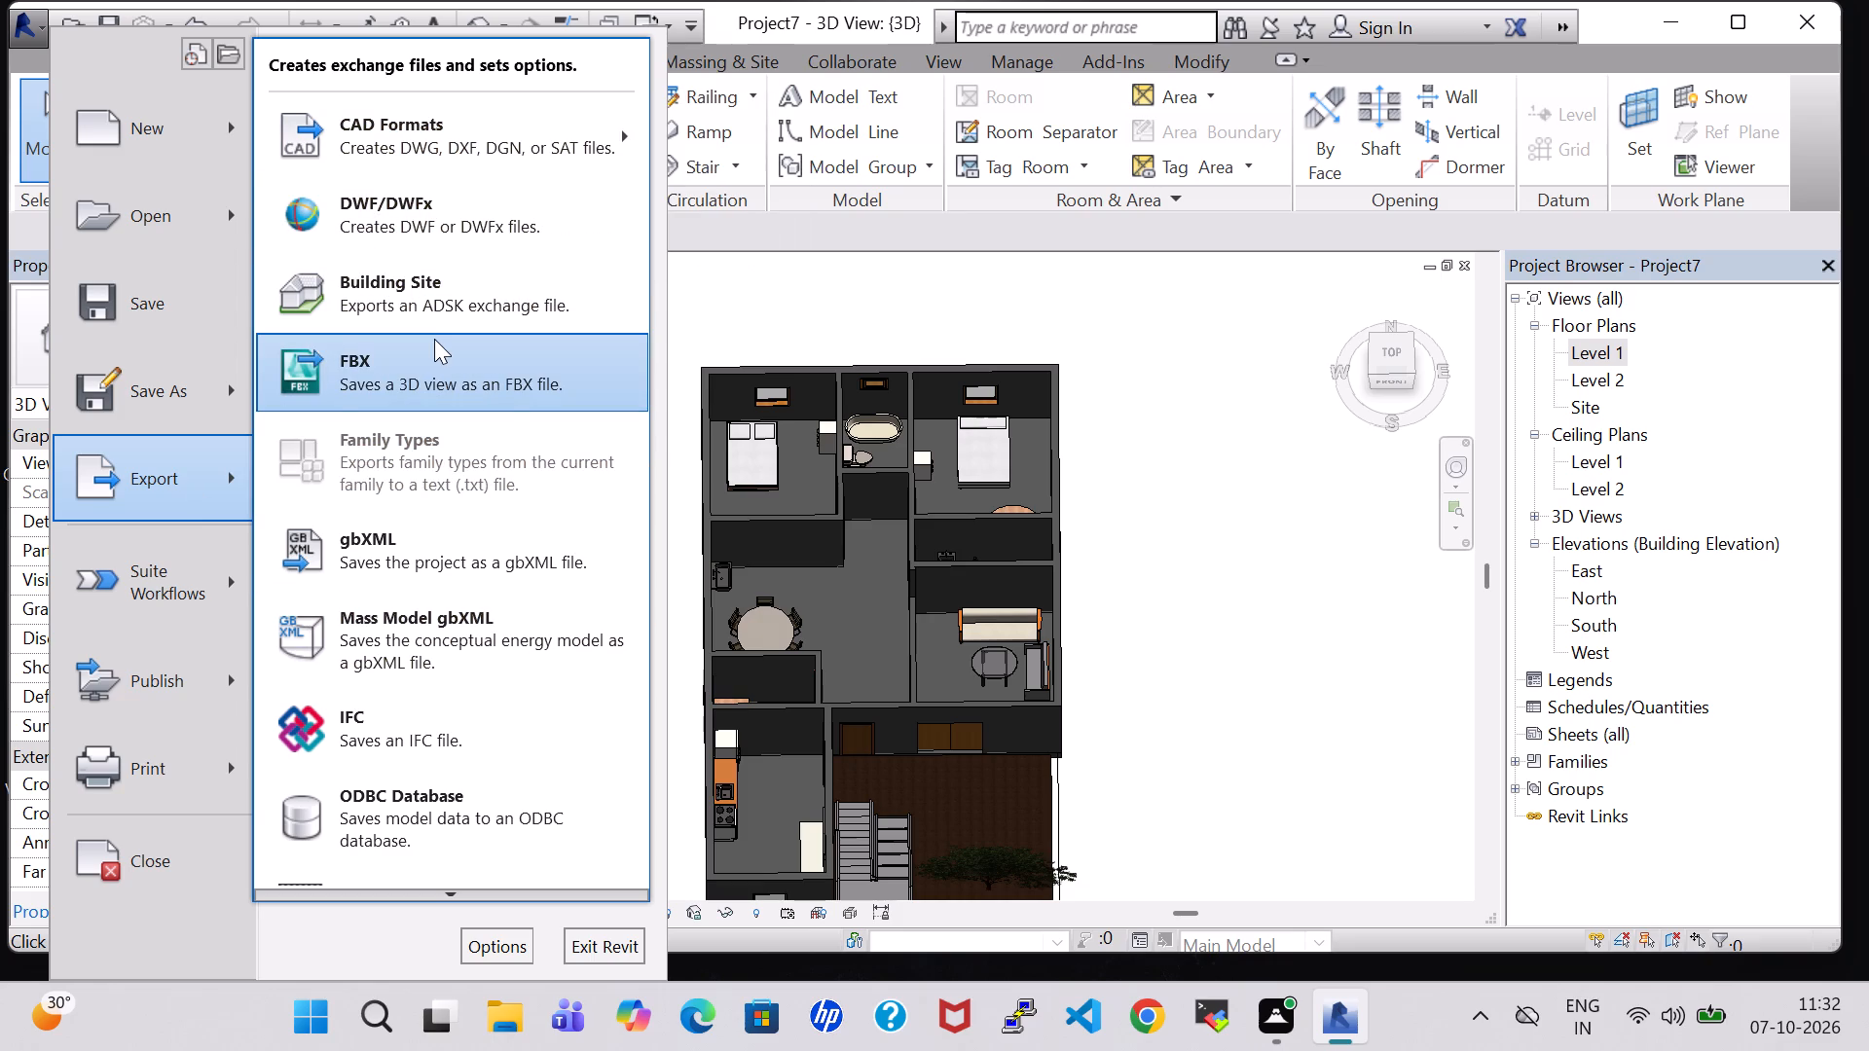
click(376, 714)
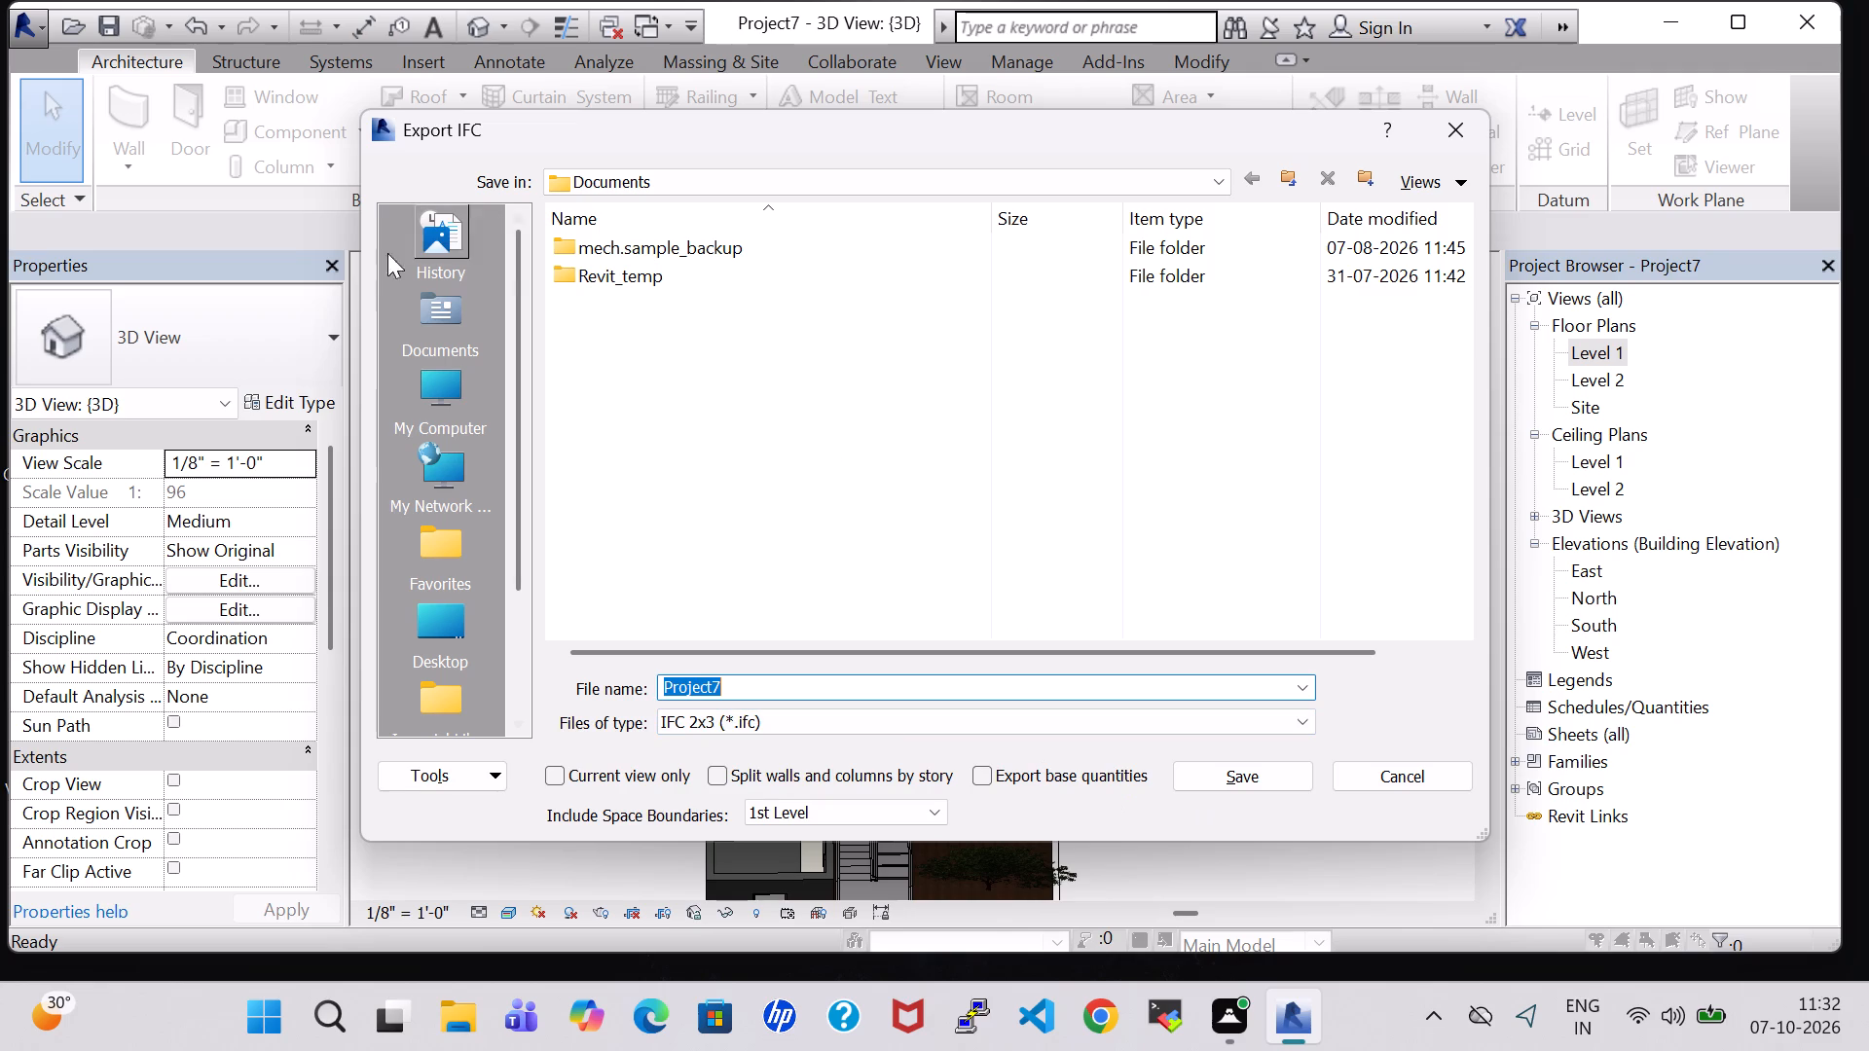
scroll(458, 597, down, 5)
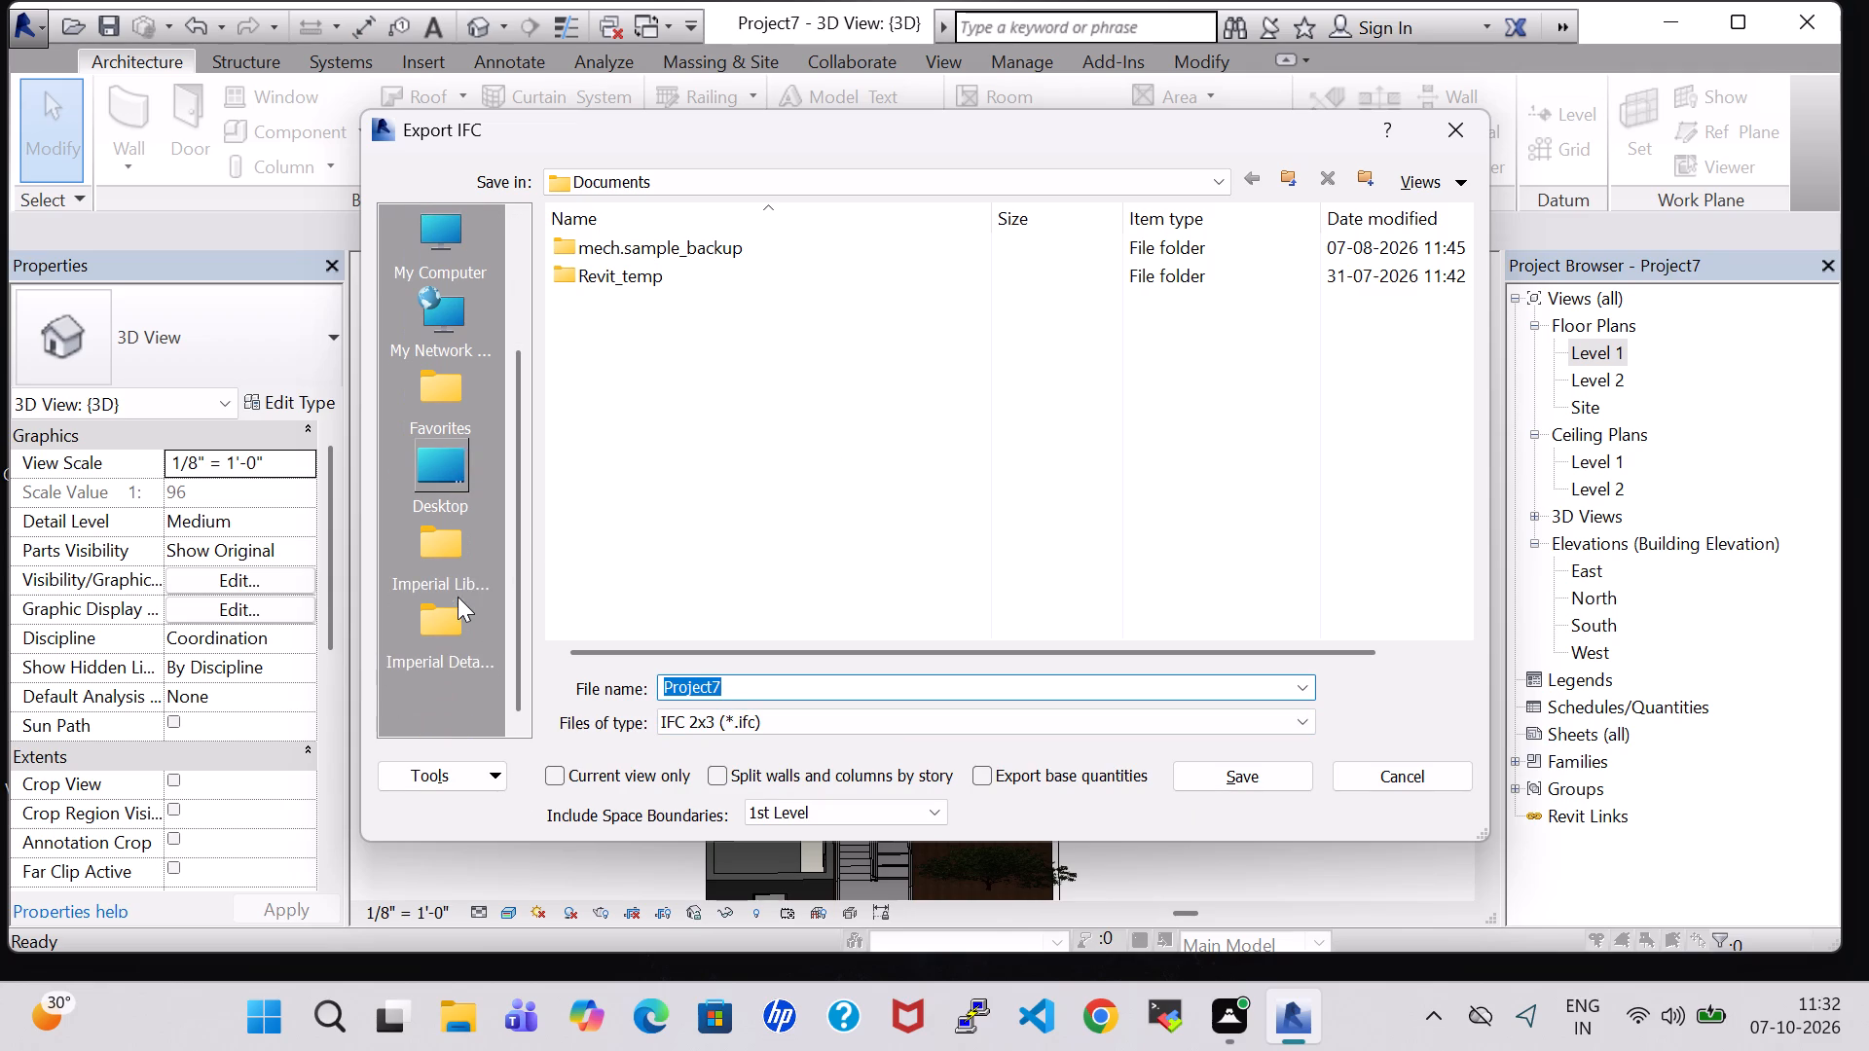
scroll(424, 335, up, 3)
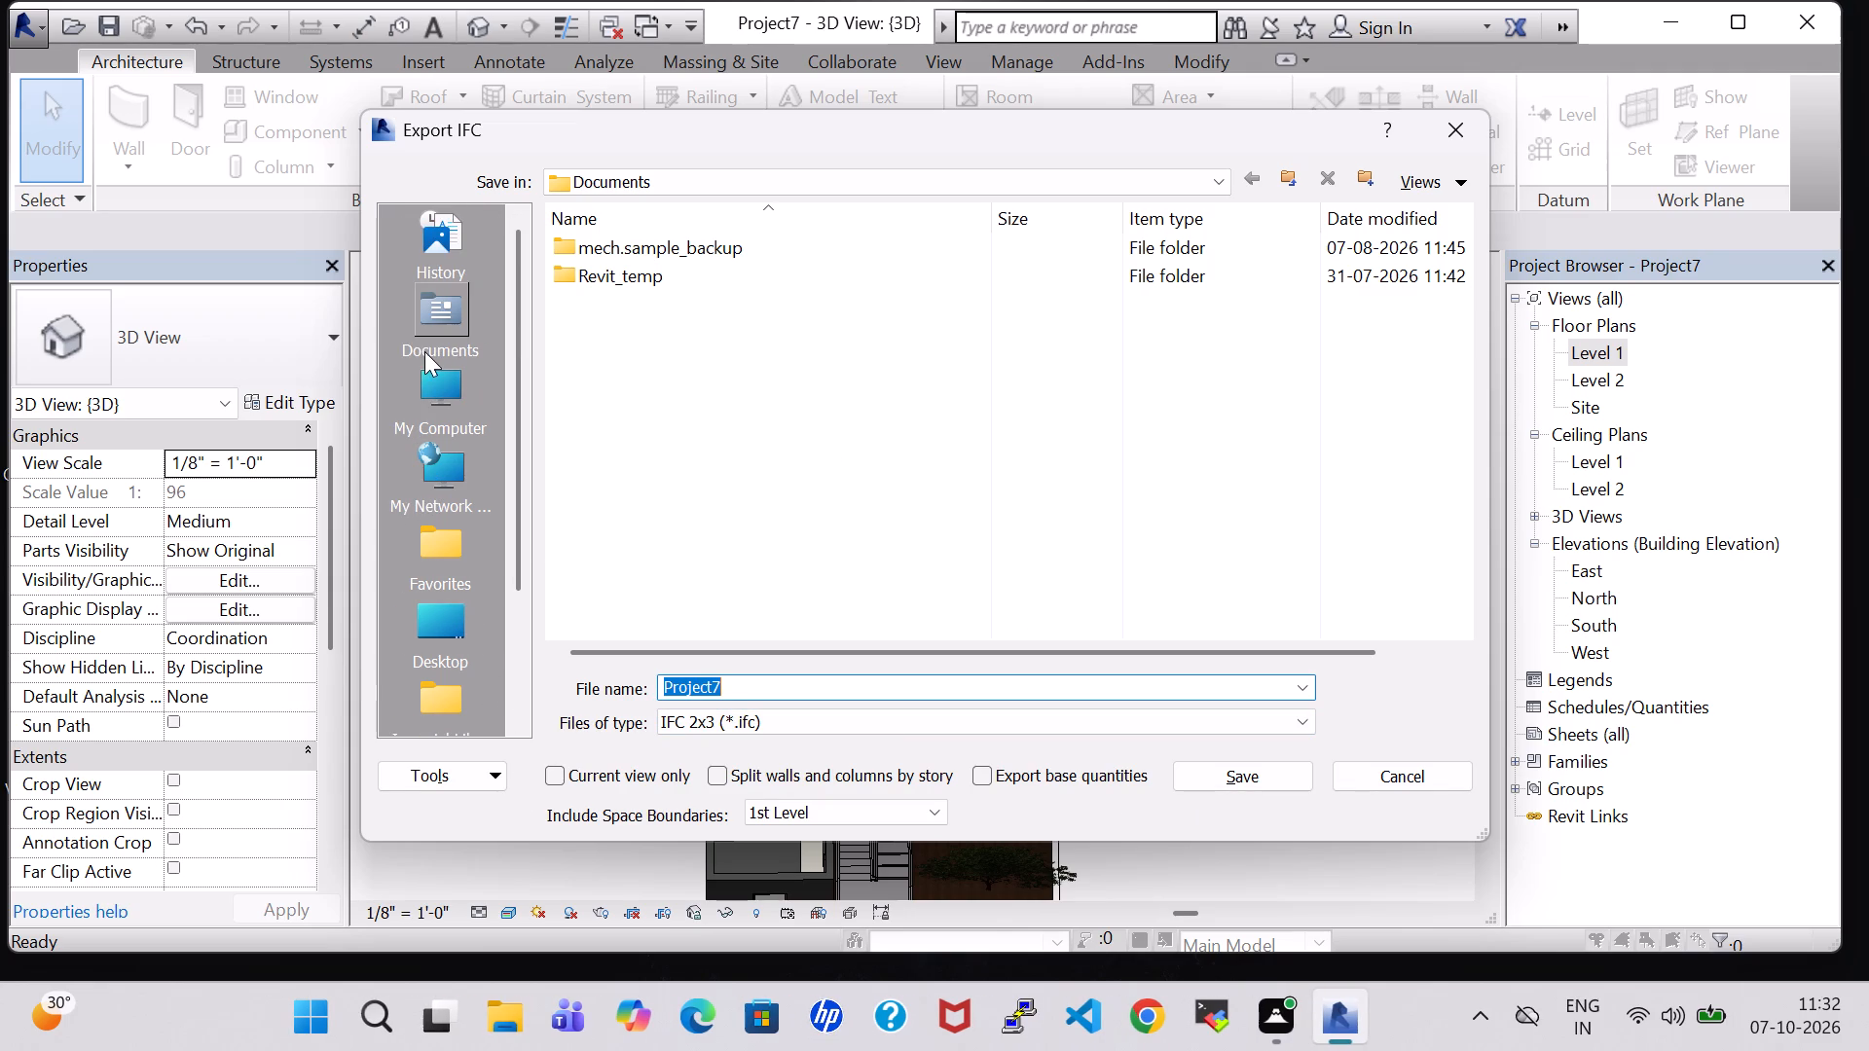
scroll(447, 377, up, 5)
scroll(447, 377, down, 1)
double_click(447, 442)
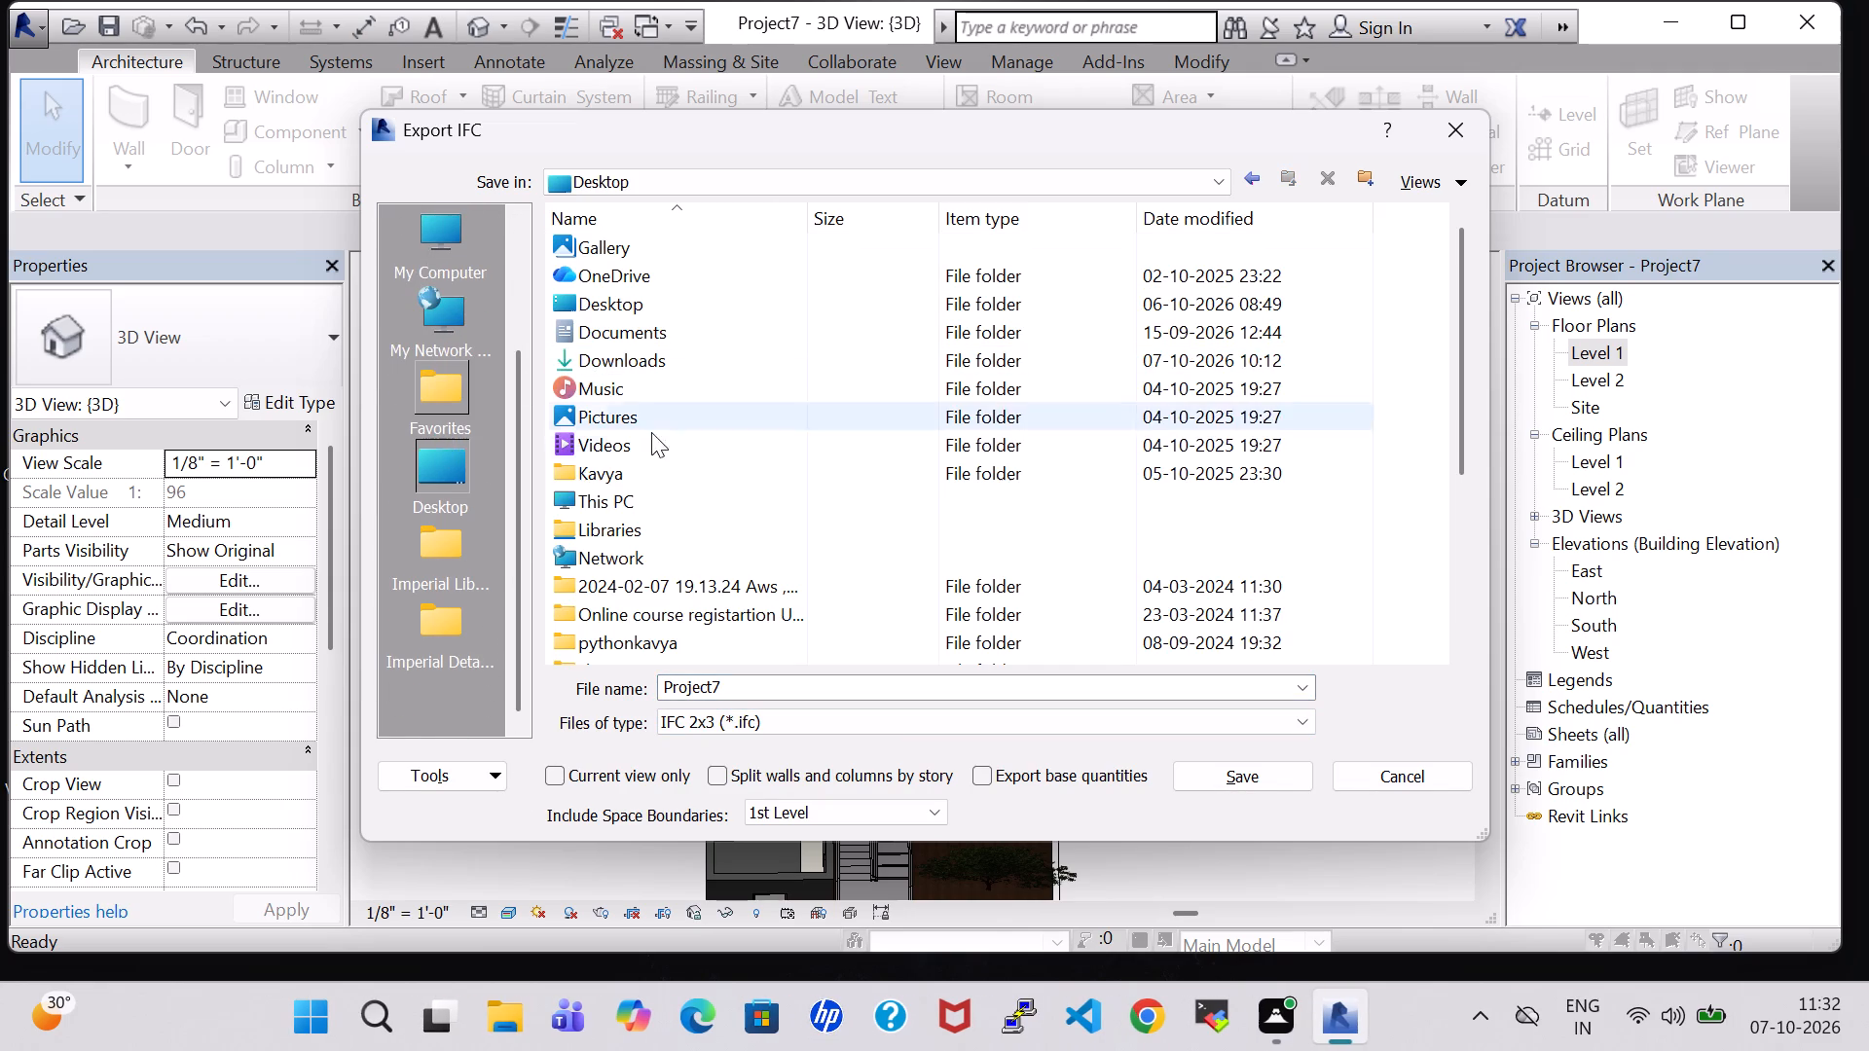
scroll(644, 571, down, 2)
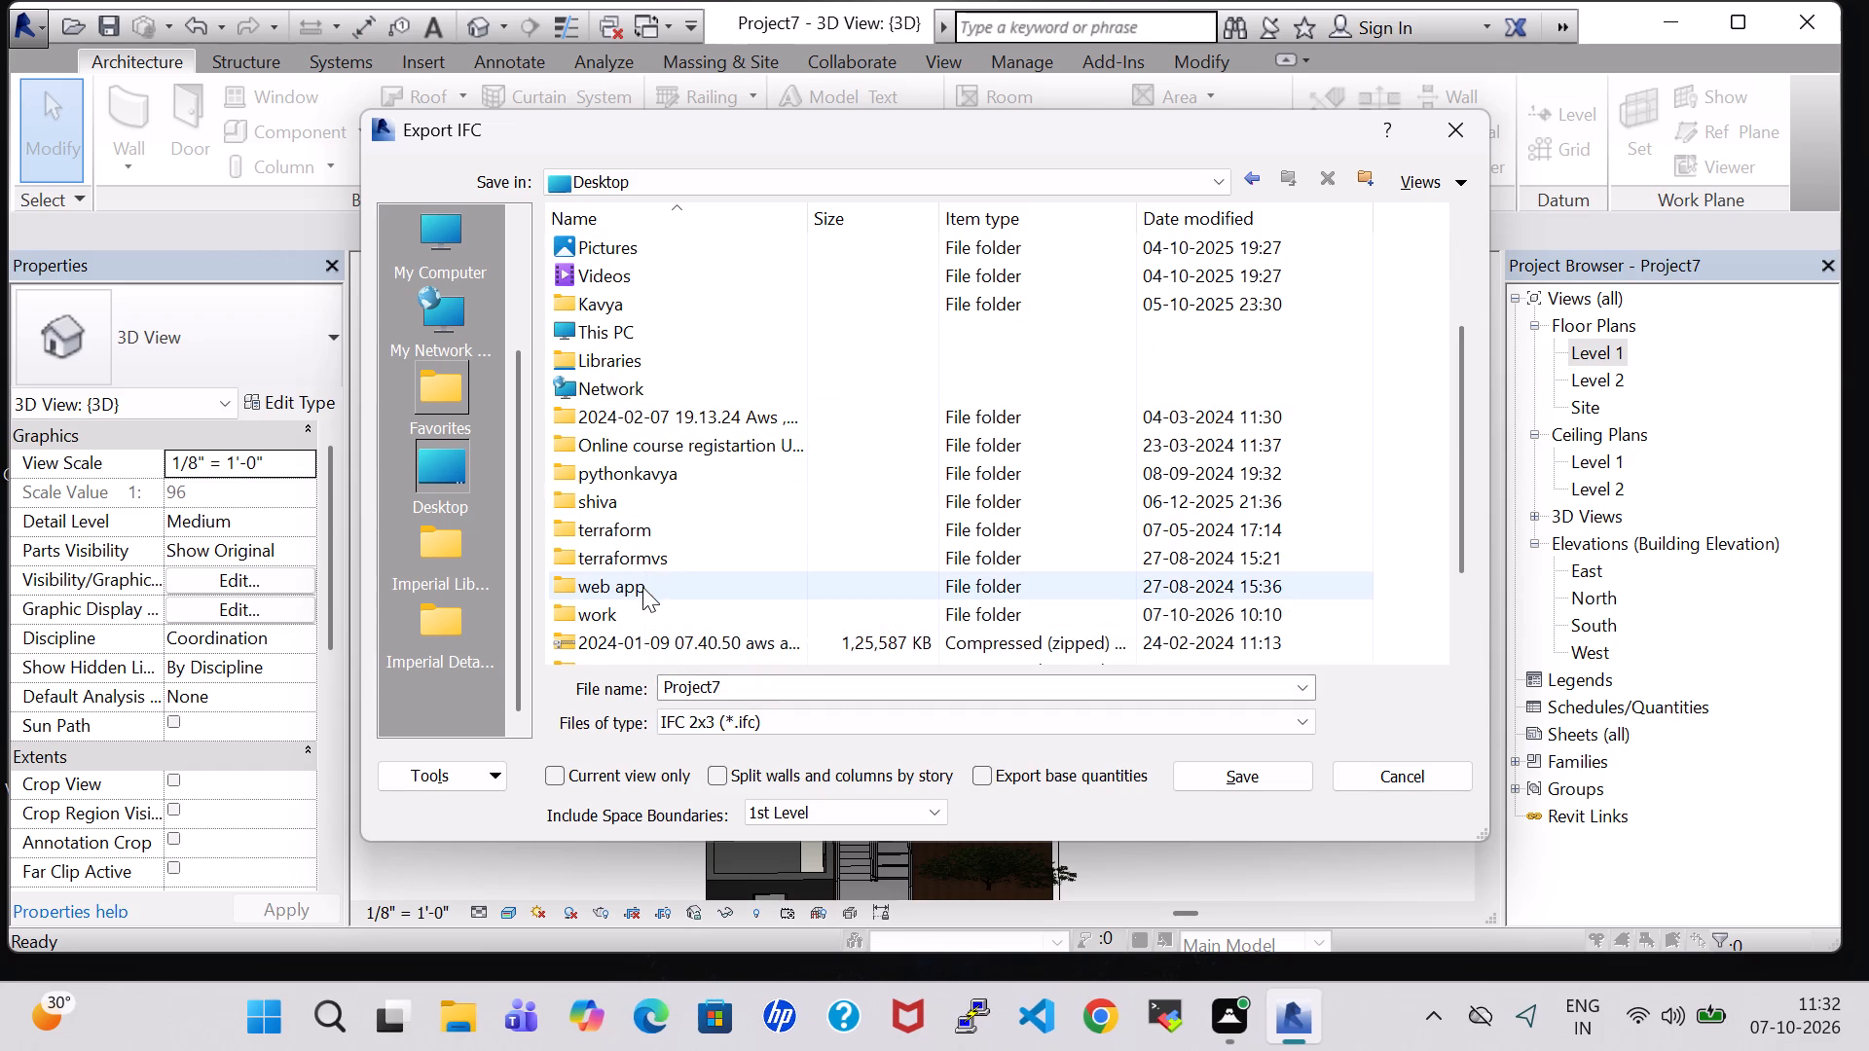
double_click(641, 611)
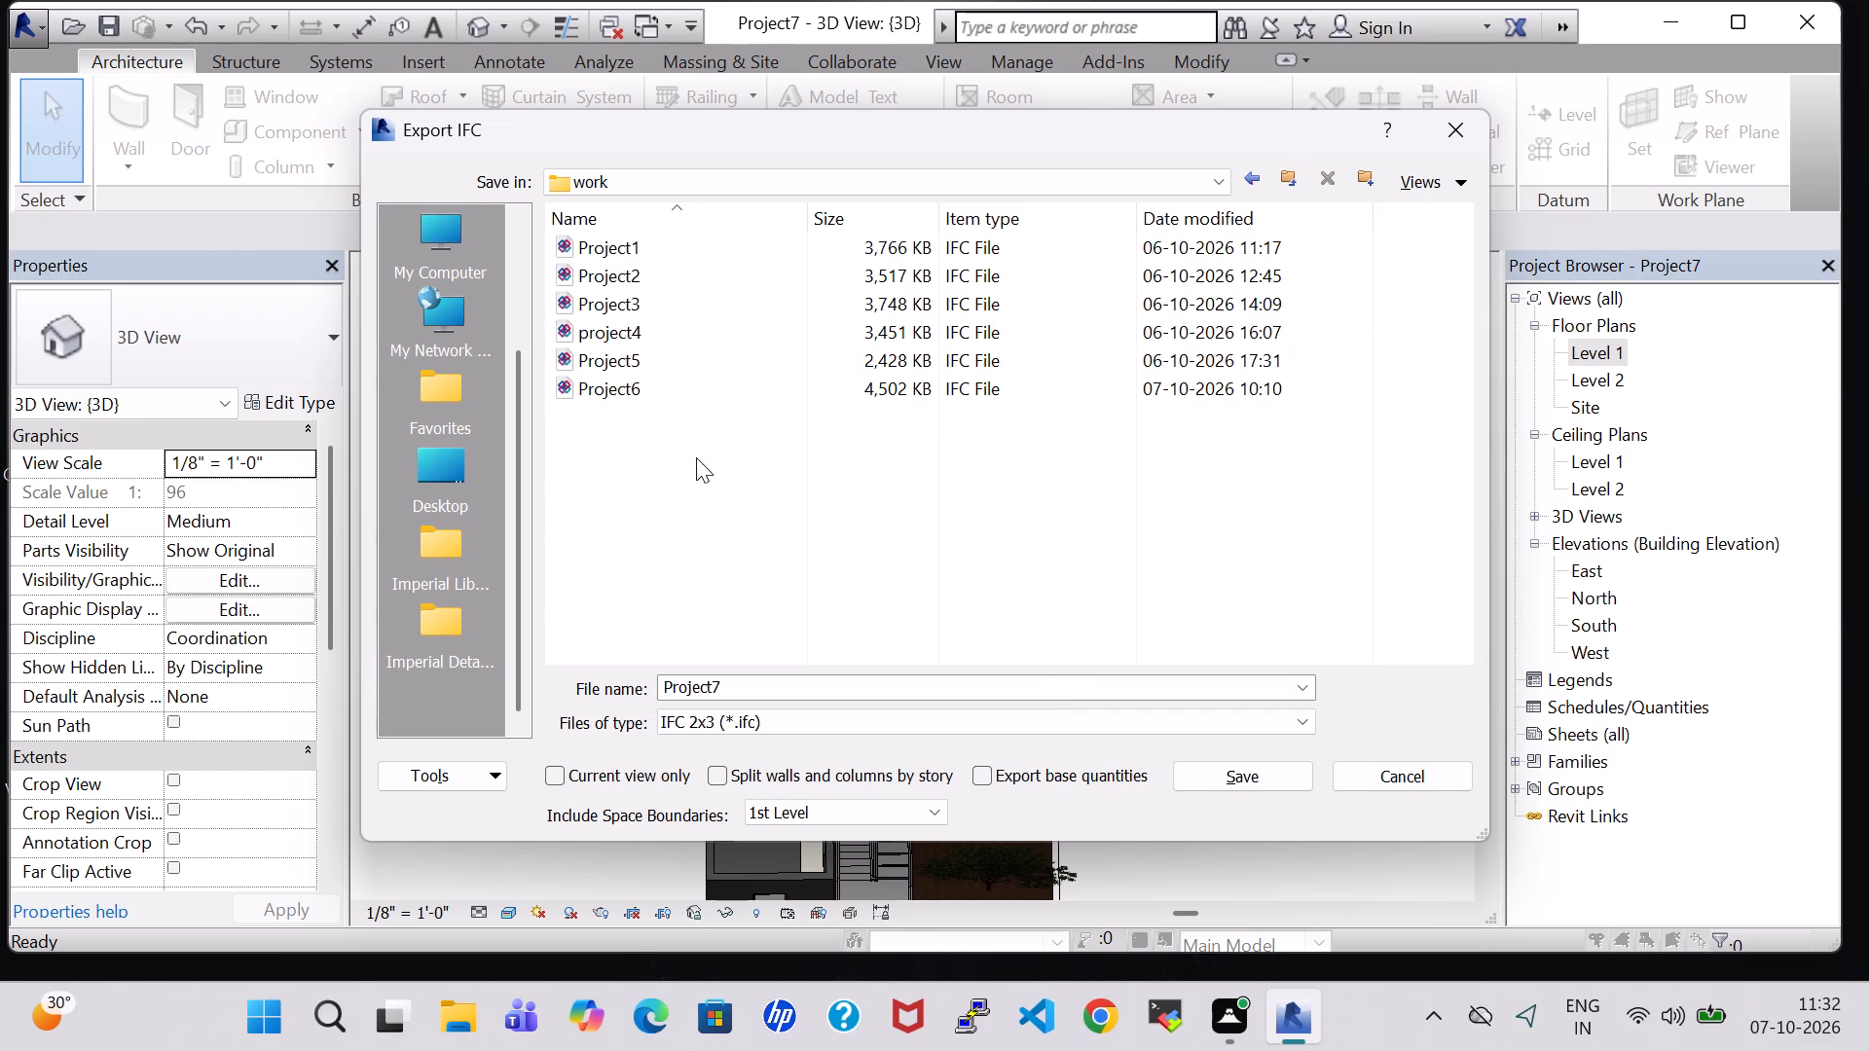
click(1188, 778)
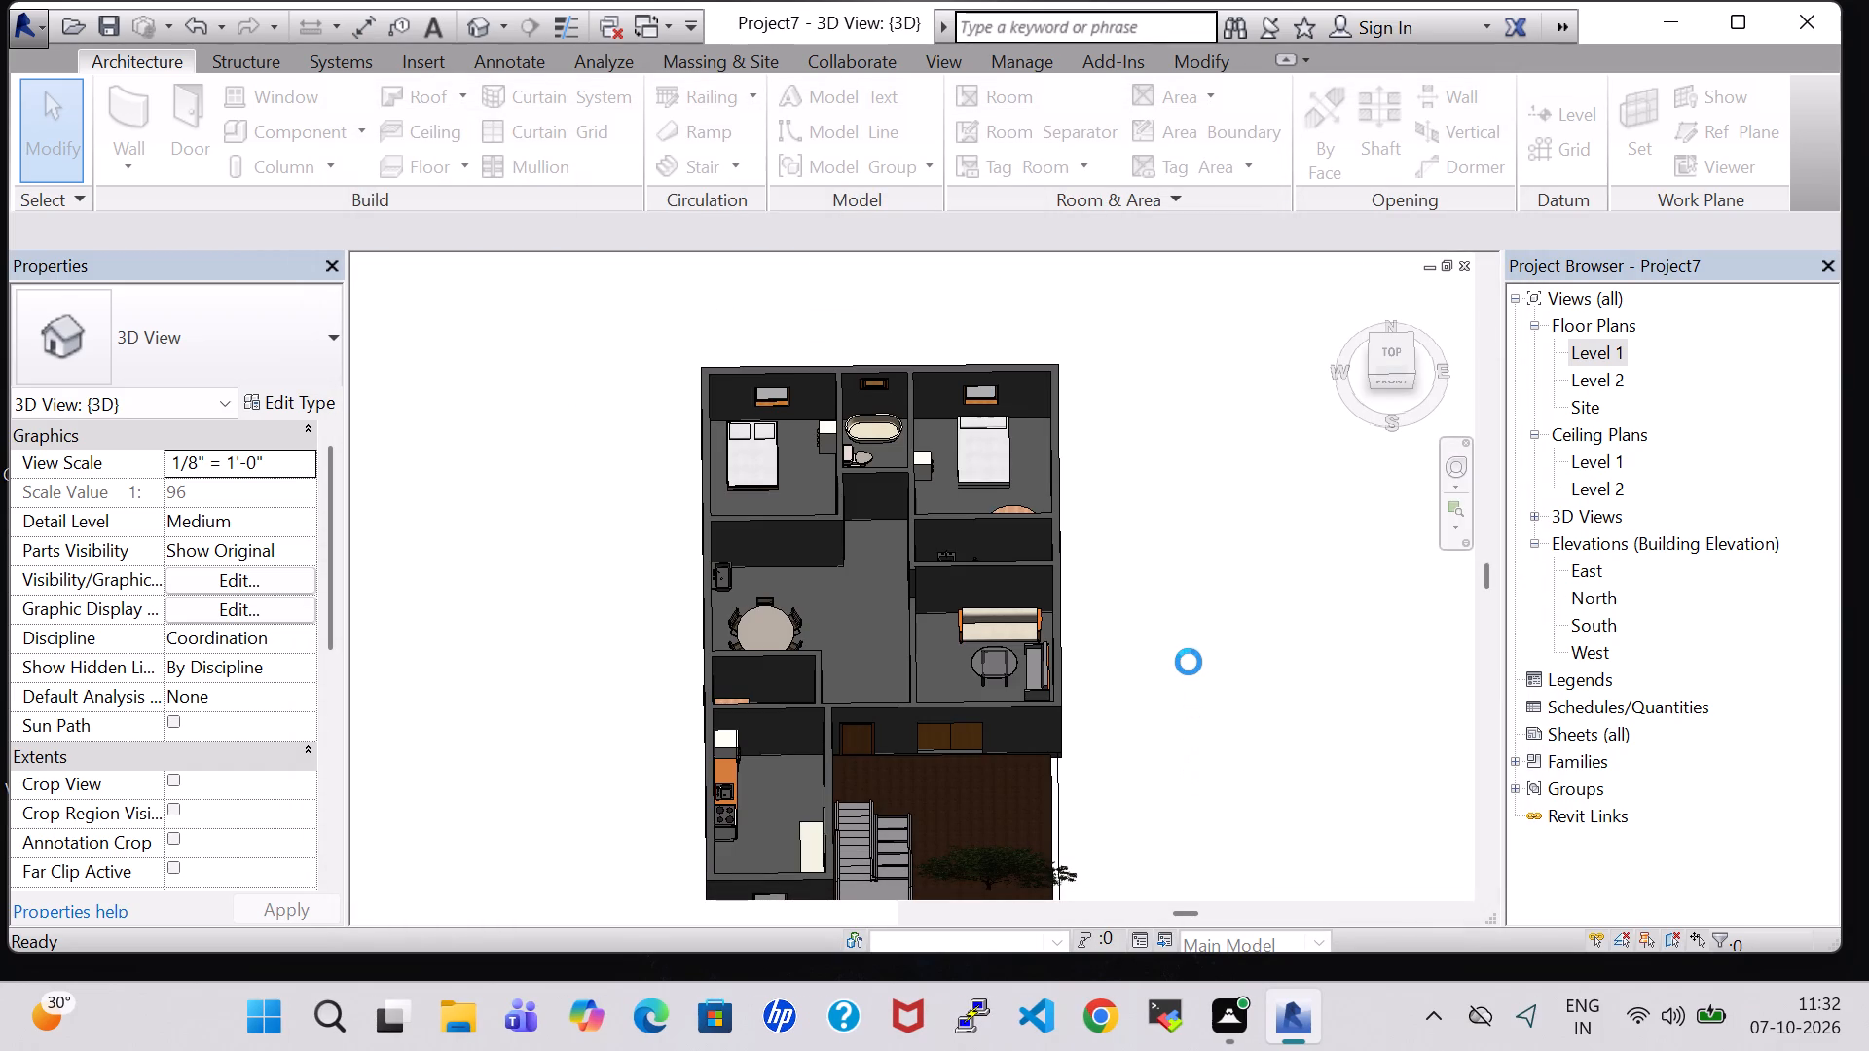